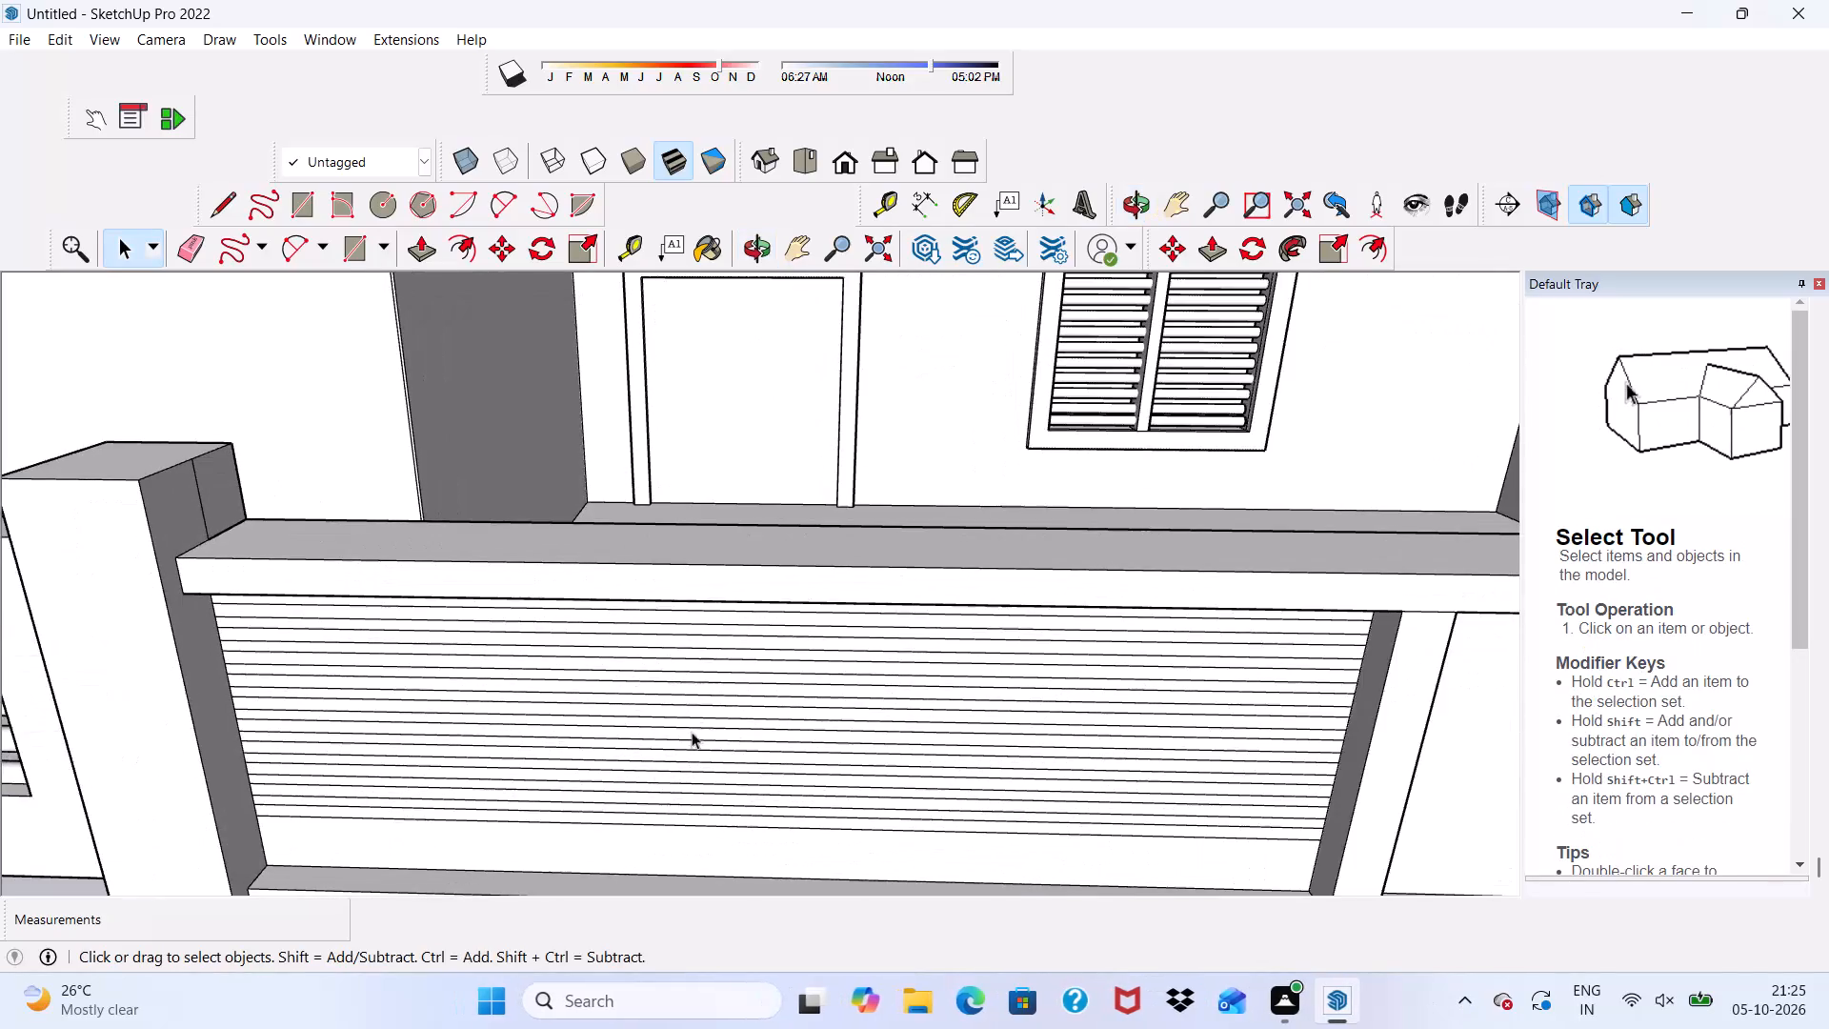
Copy the lowest strip of the first panel straight down by about 4 1/16".
scroll(597, 833, "up", 1)
middle_click_drag(599, 835, 679, 698)
scroll(679, 698, "up", 7)
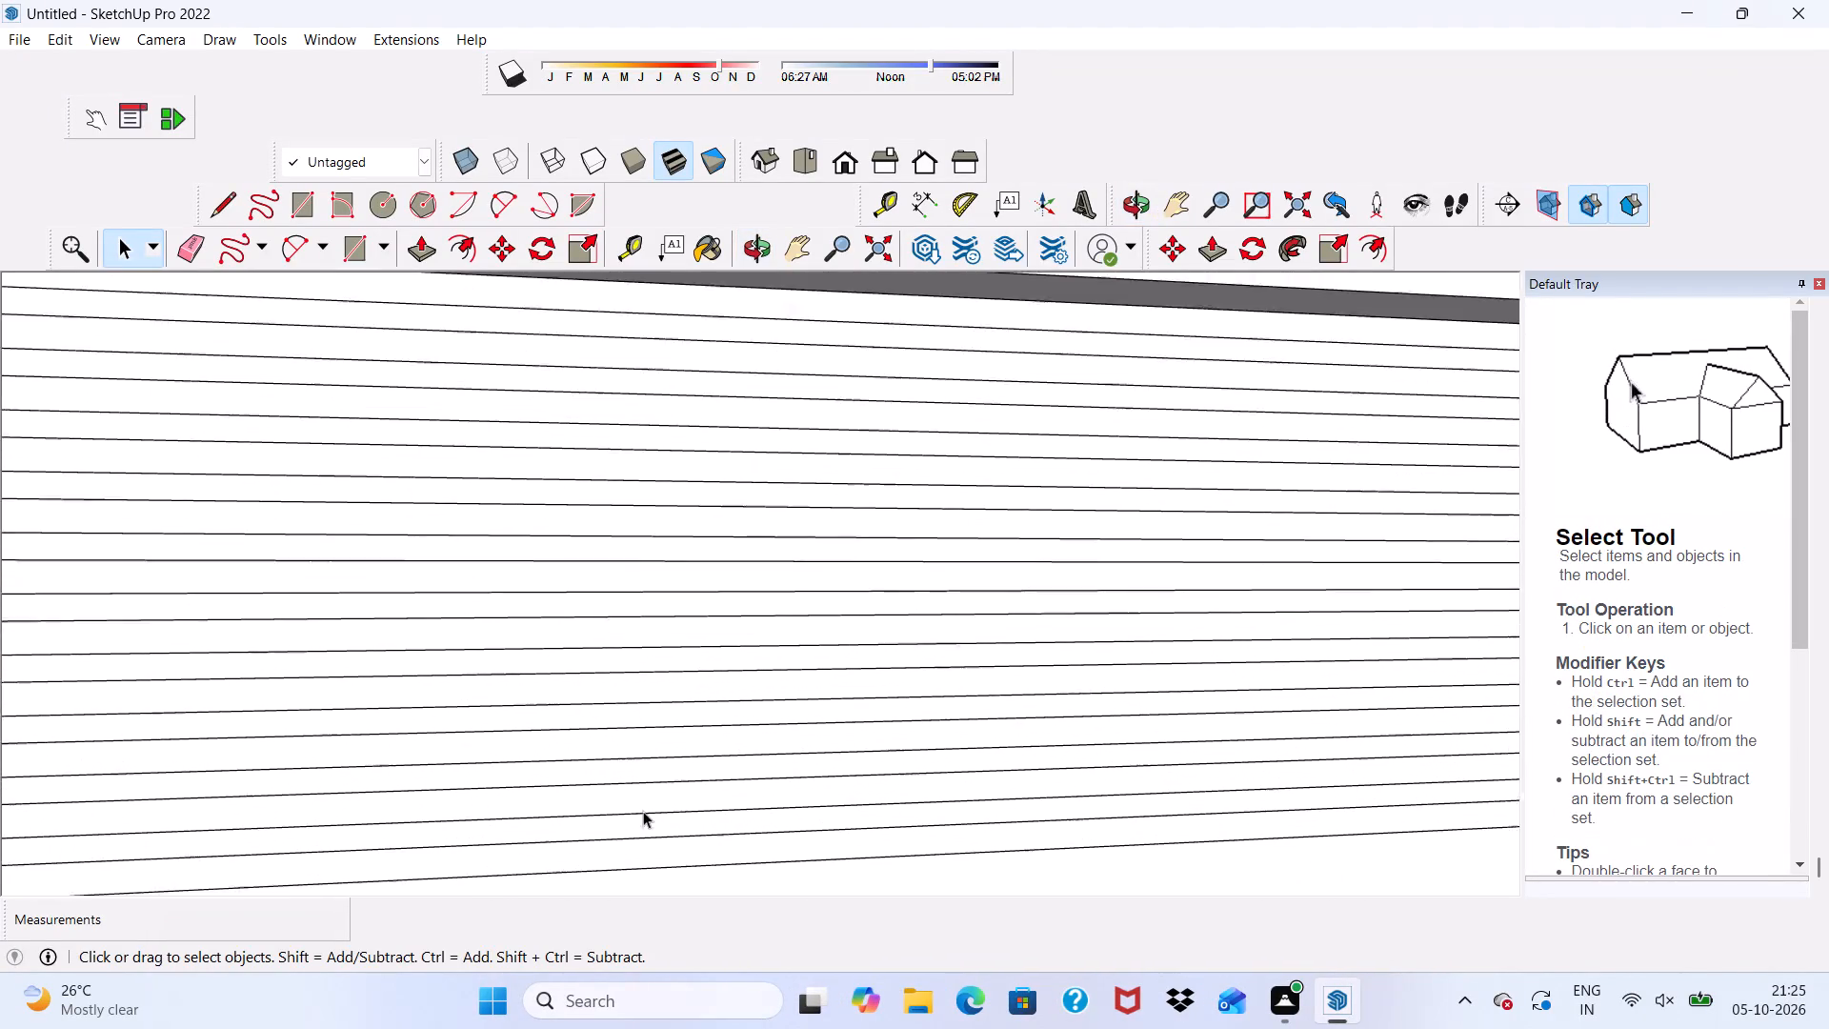
scroll(639, 797, "down", 7)
double_click(642, 834)
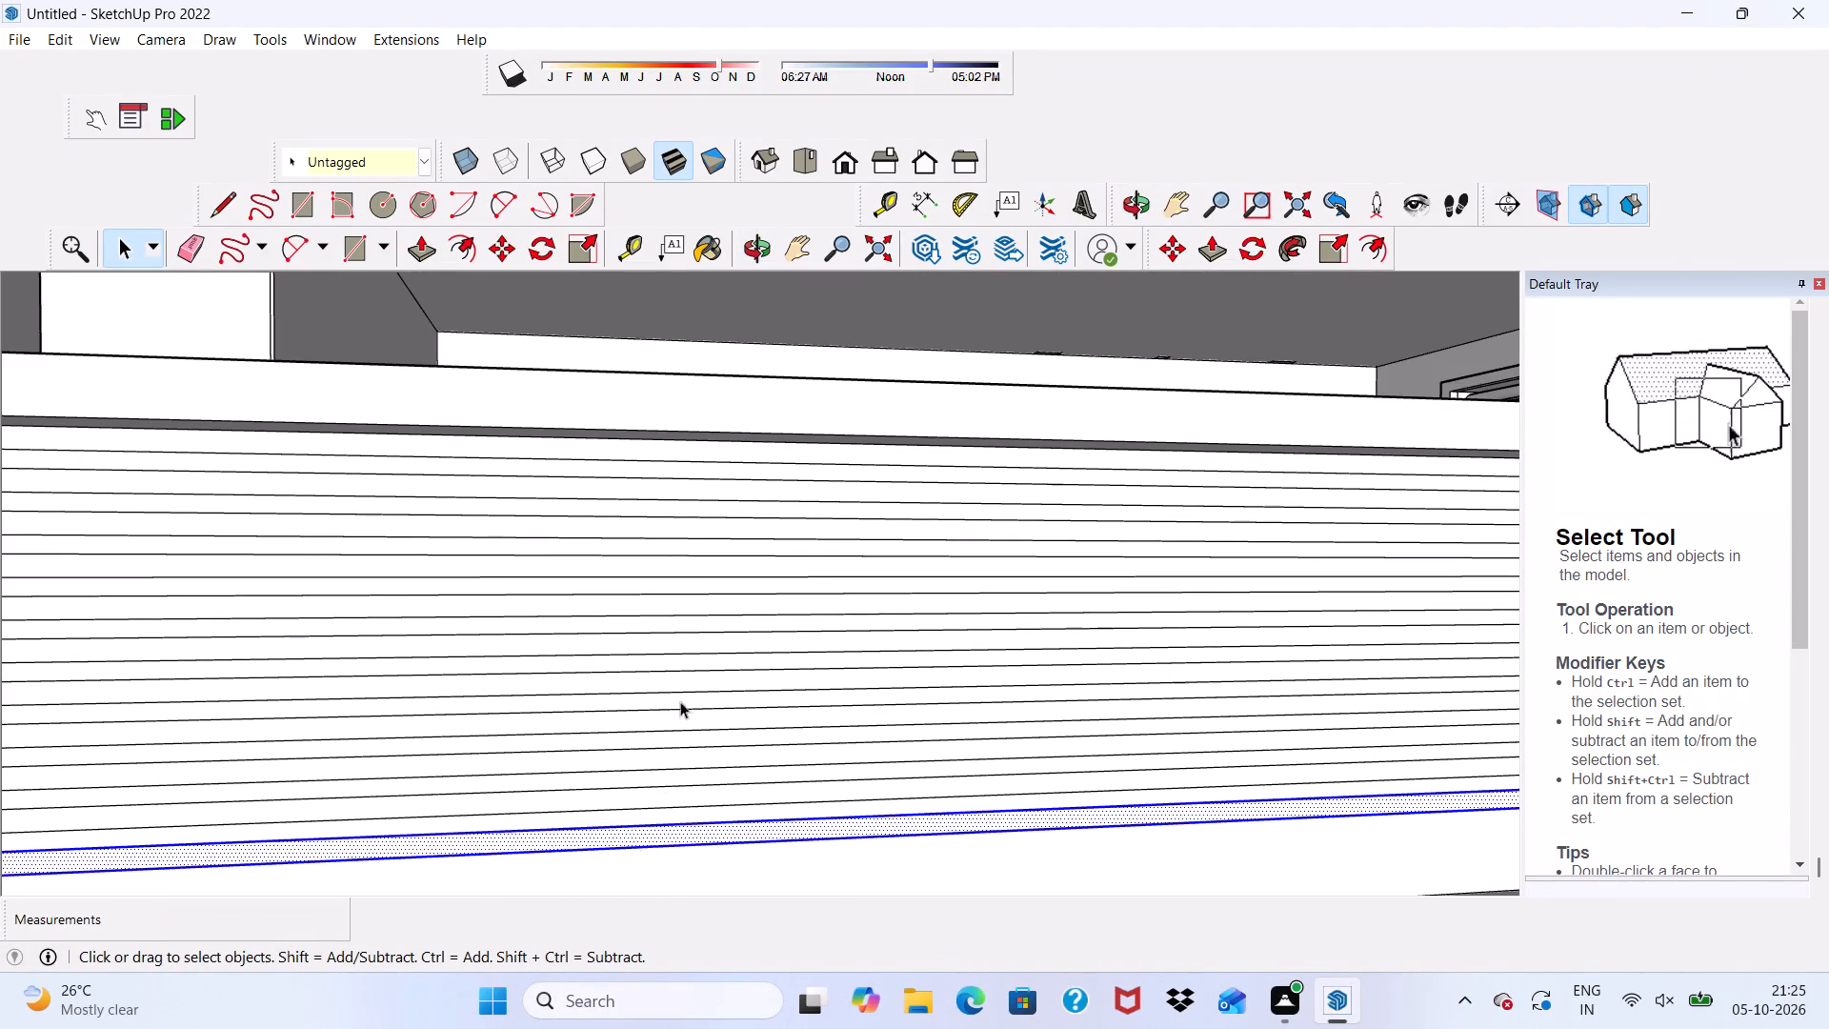
scroll(743, 457, "down", 6)
scroll(431, 261, "up", 1)
scroll(419, 259, "down", 2)
left_click(490, 244)
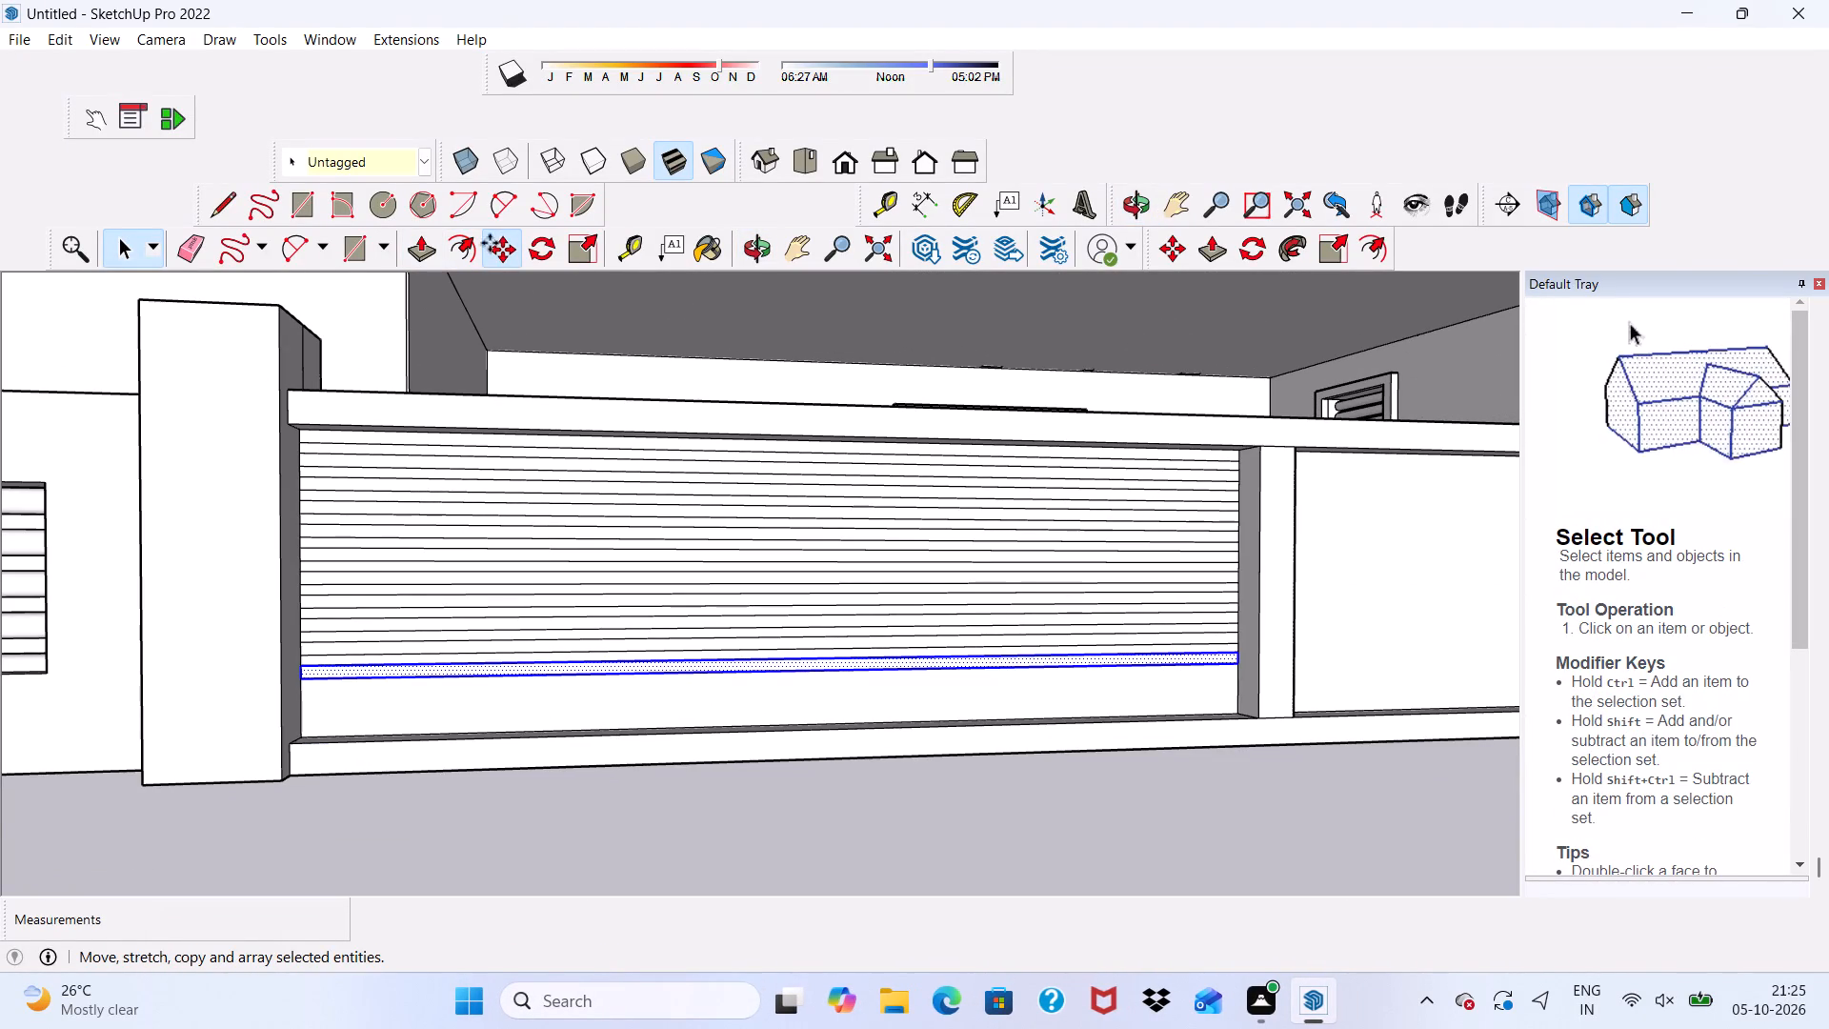
scroll(588, 546, "up", 2)
left_click(604, 695)
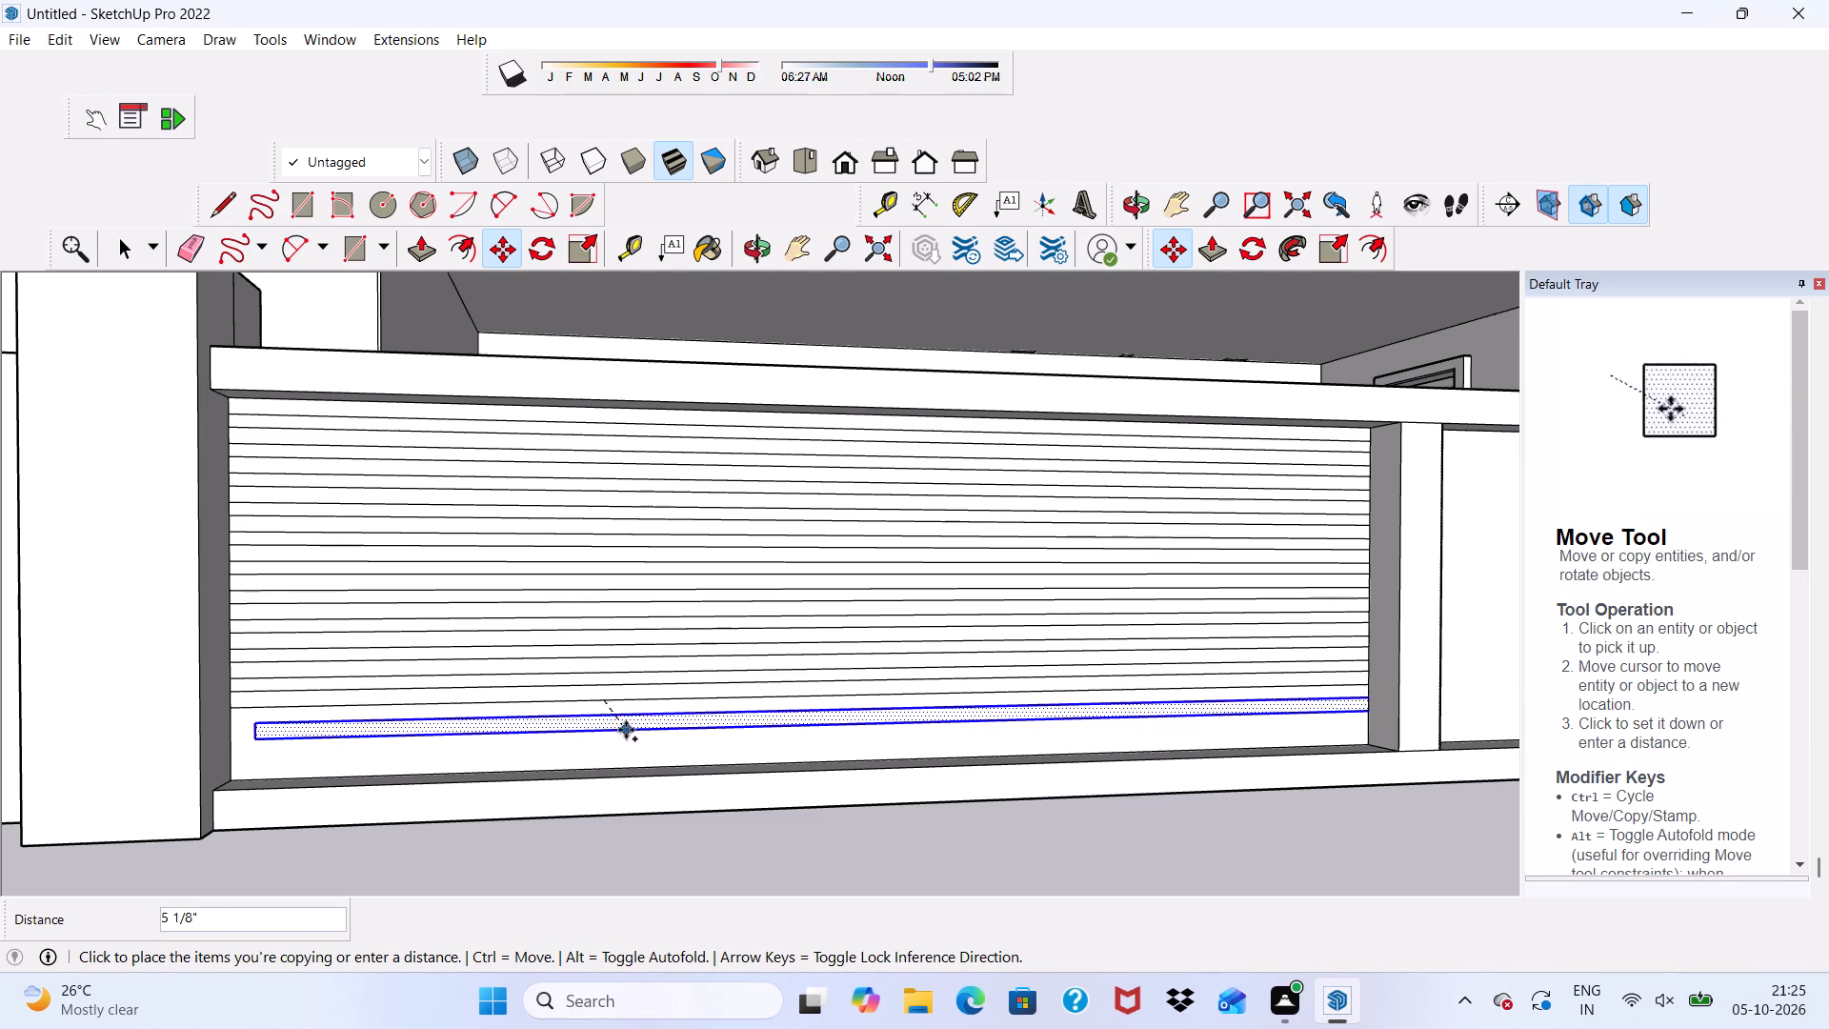
scroll(636, 732, "down", 4)
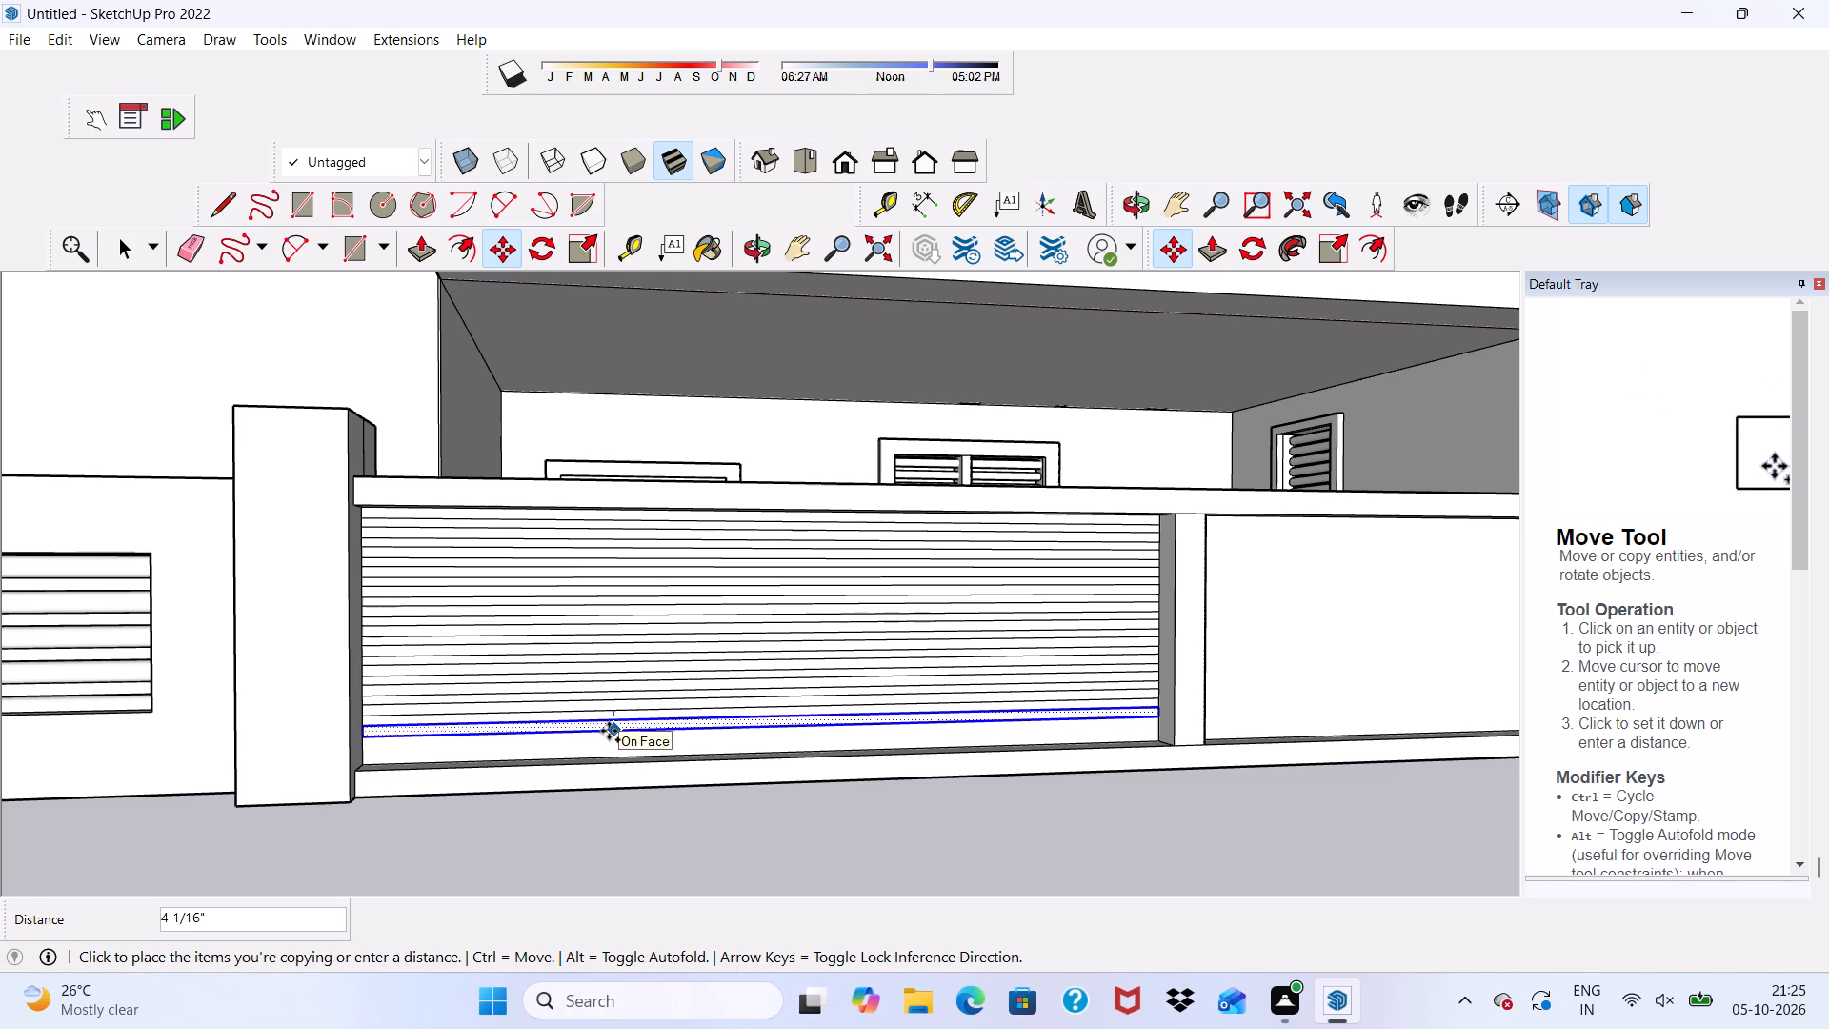
left_click(608, 730)
Copy the new lowest strip about 5" further down into the remaining gap above the first panel's bottom rail.
scroll(608, 730, "up", 8)
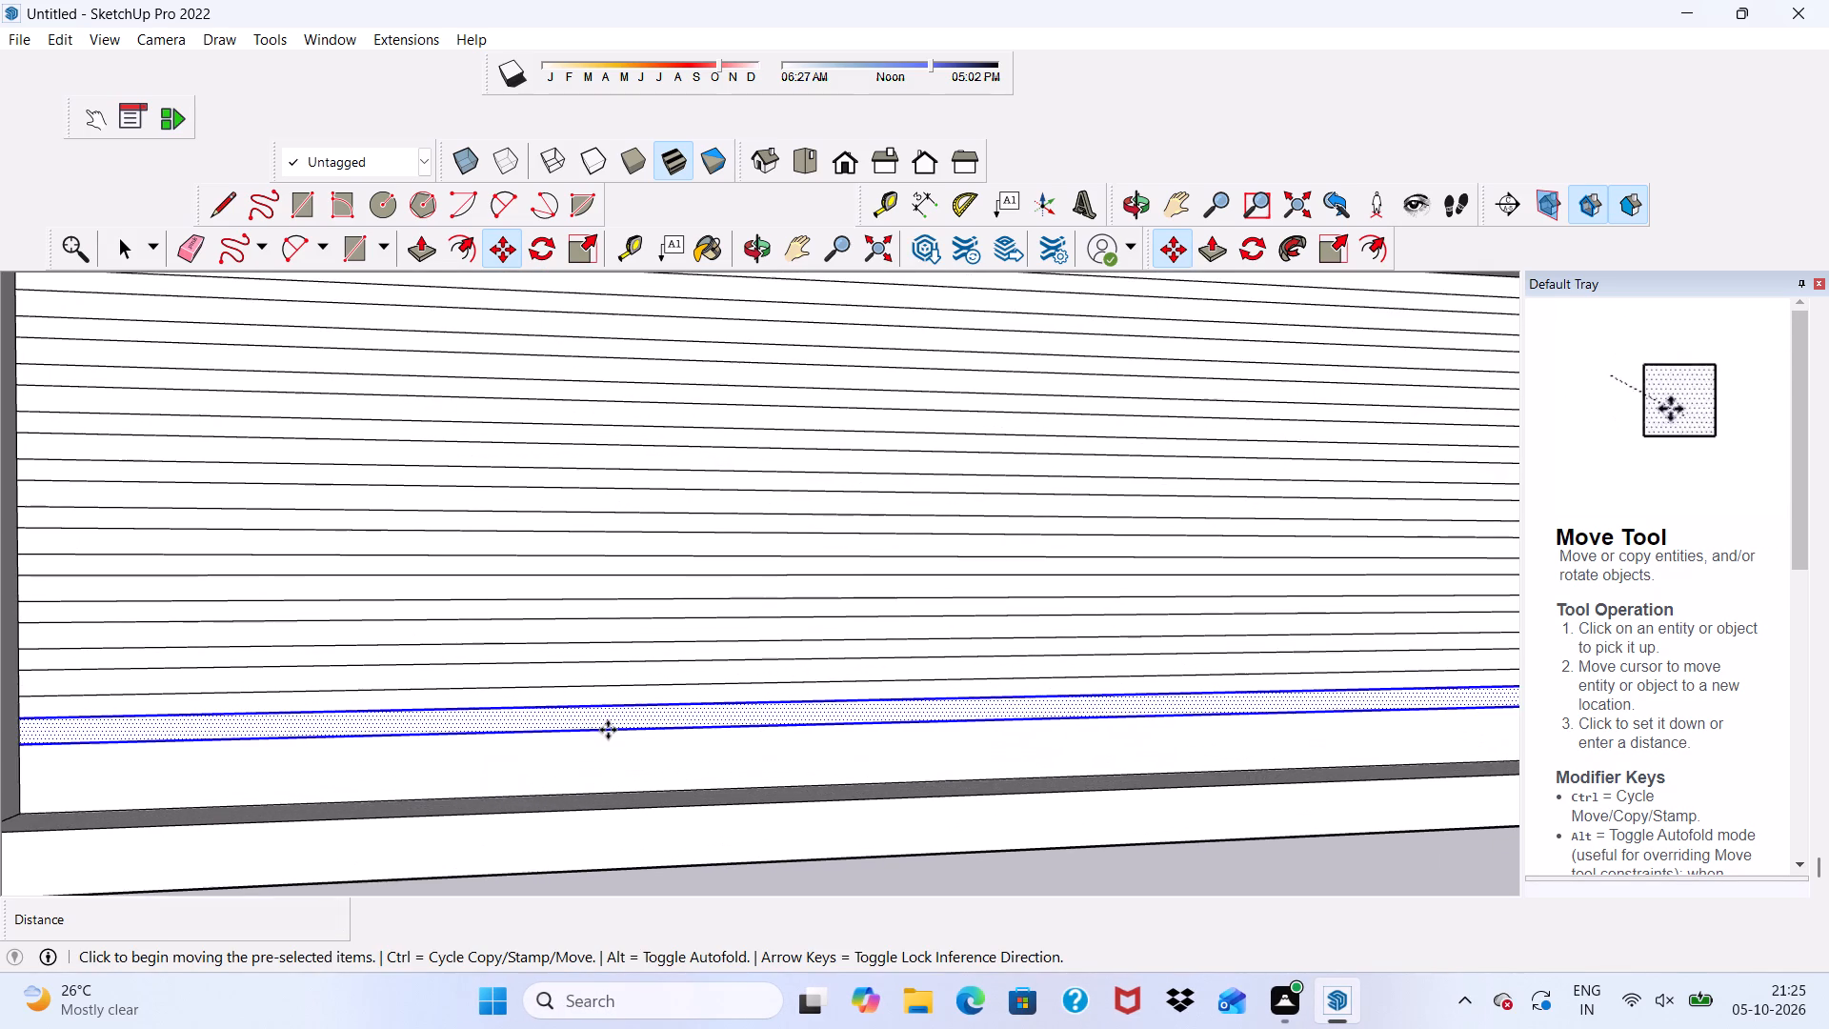
left_click(608, 730)
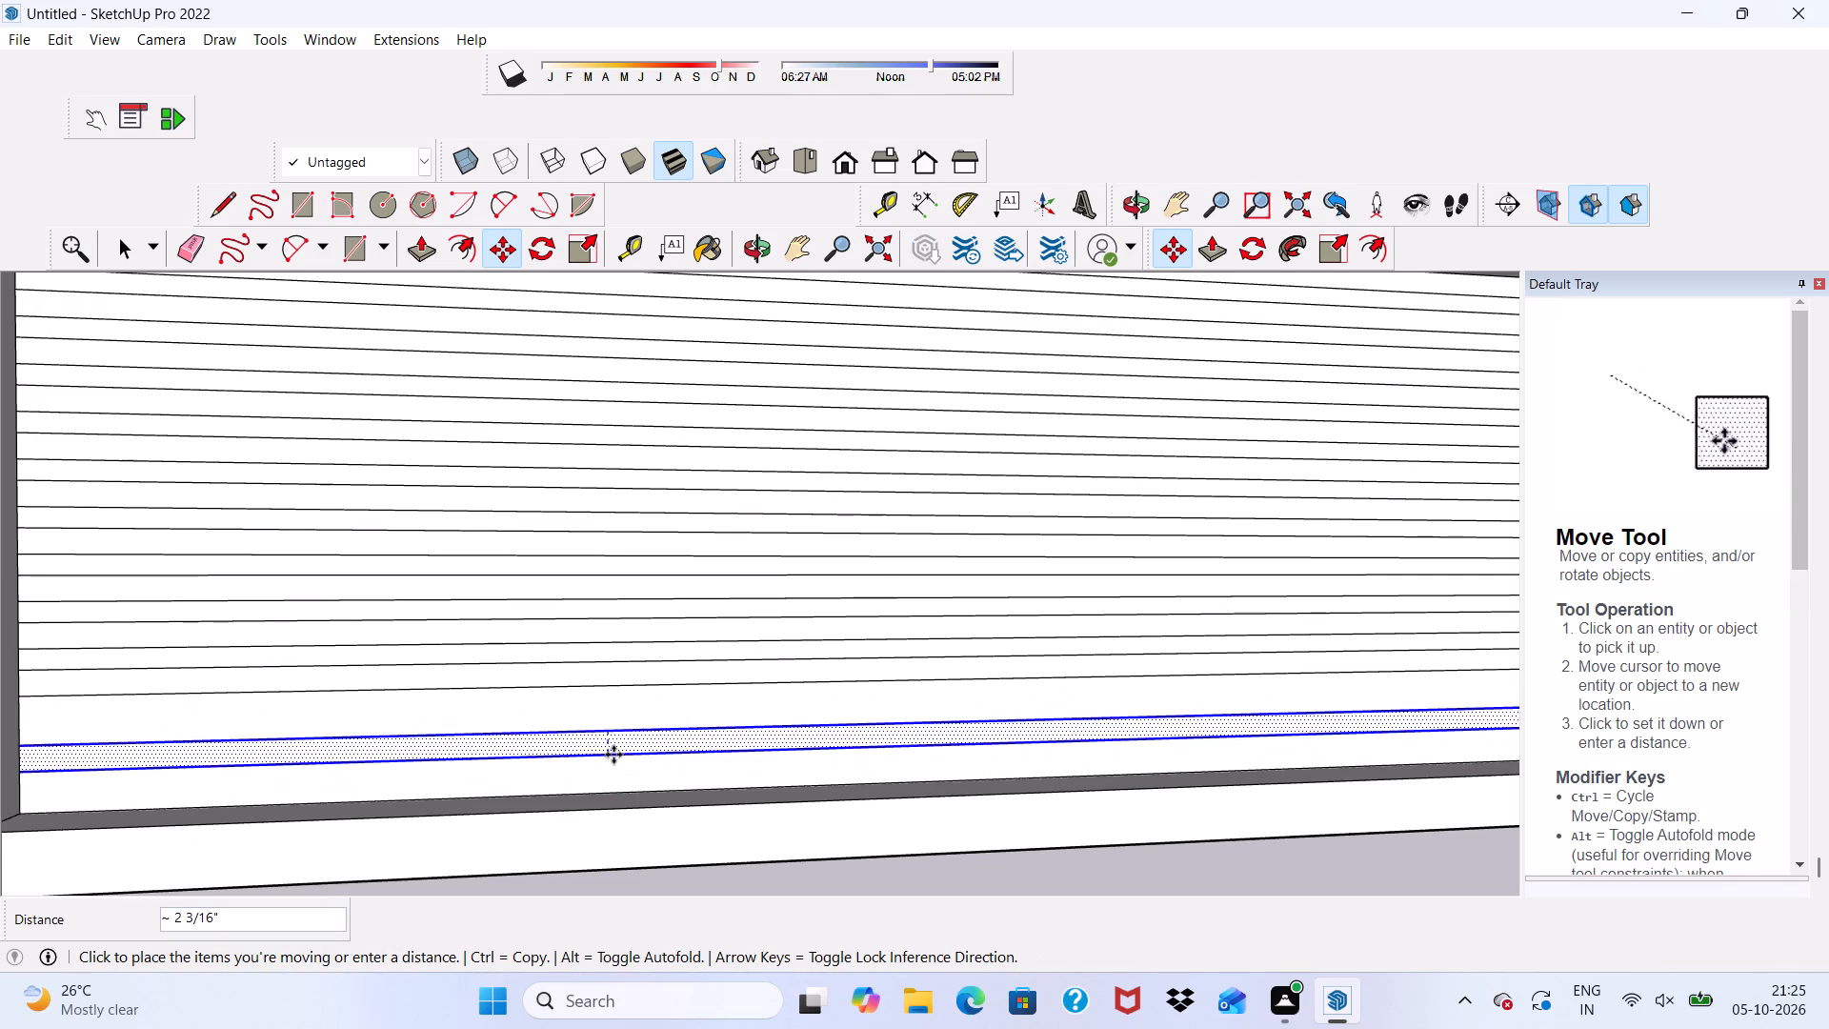
scroll(615, 759, "down", 3)
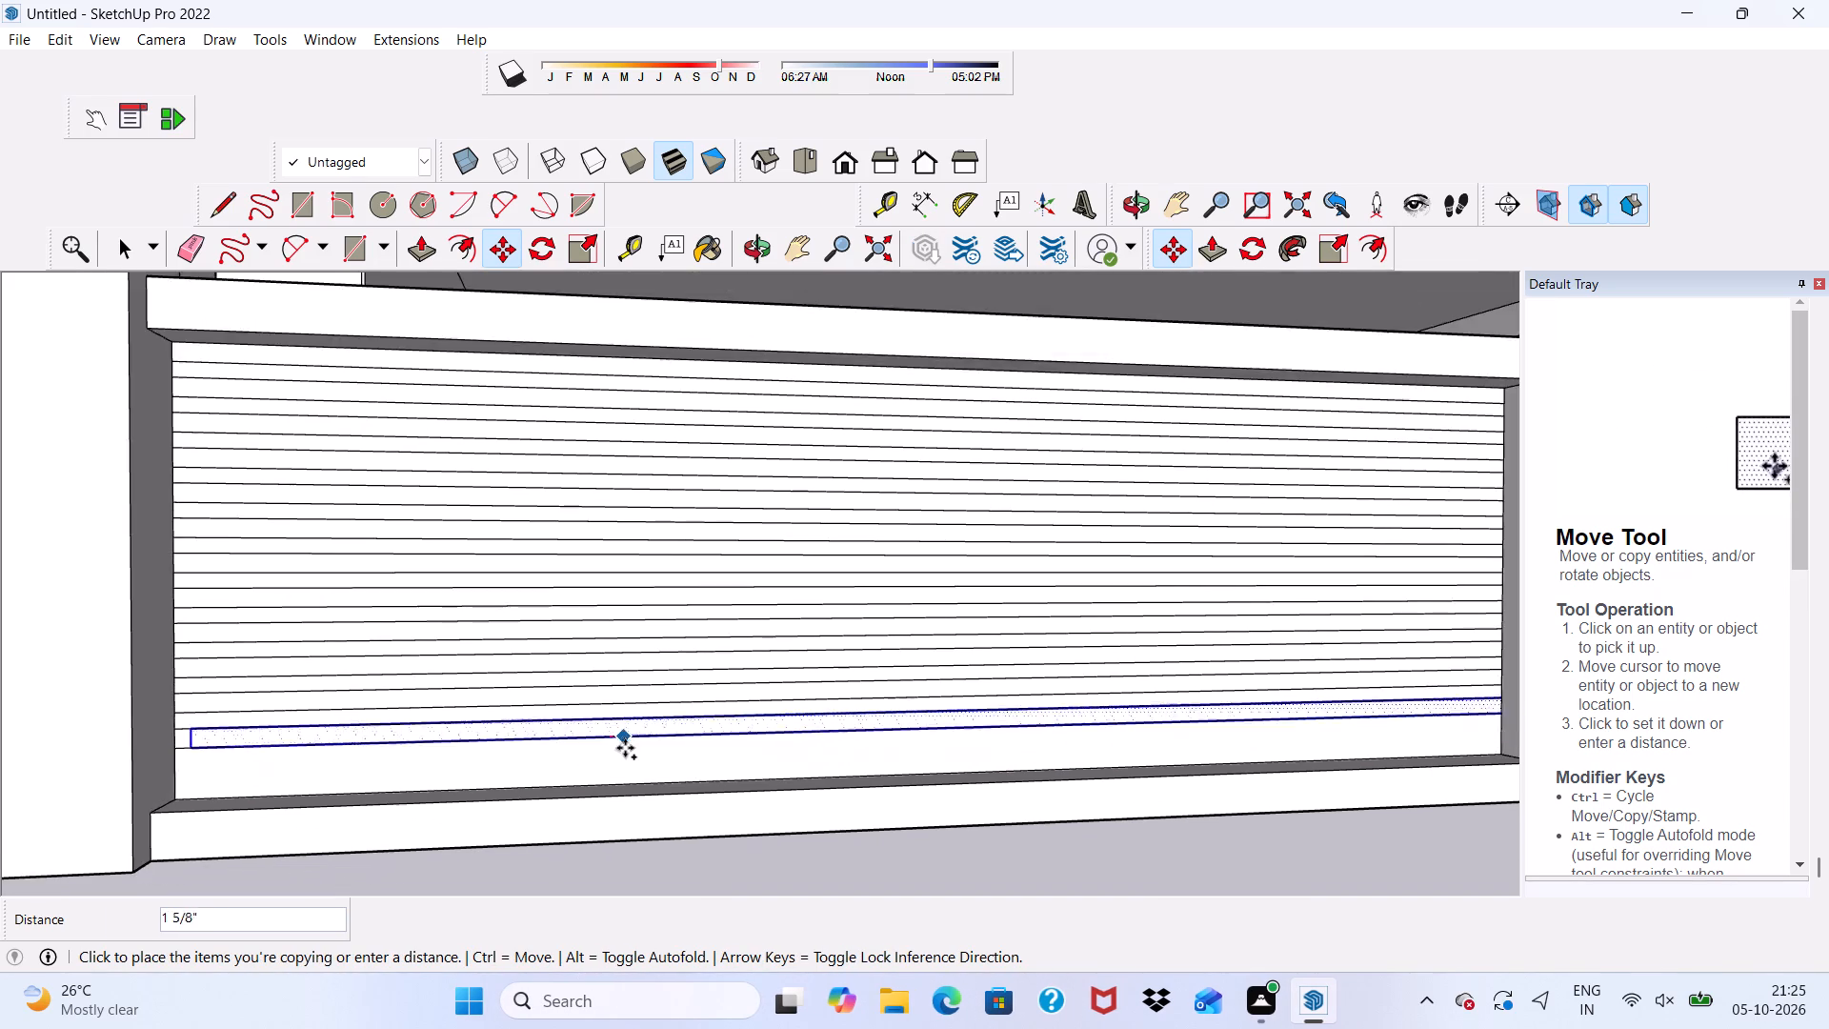
scroll(625, 746, "down", 5)
middle_click_drag(625, 746, 620, 765)
scroll(625, 758, "up", 1)
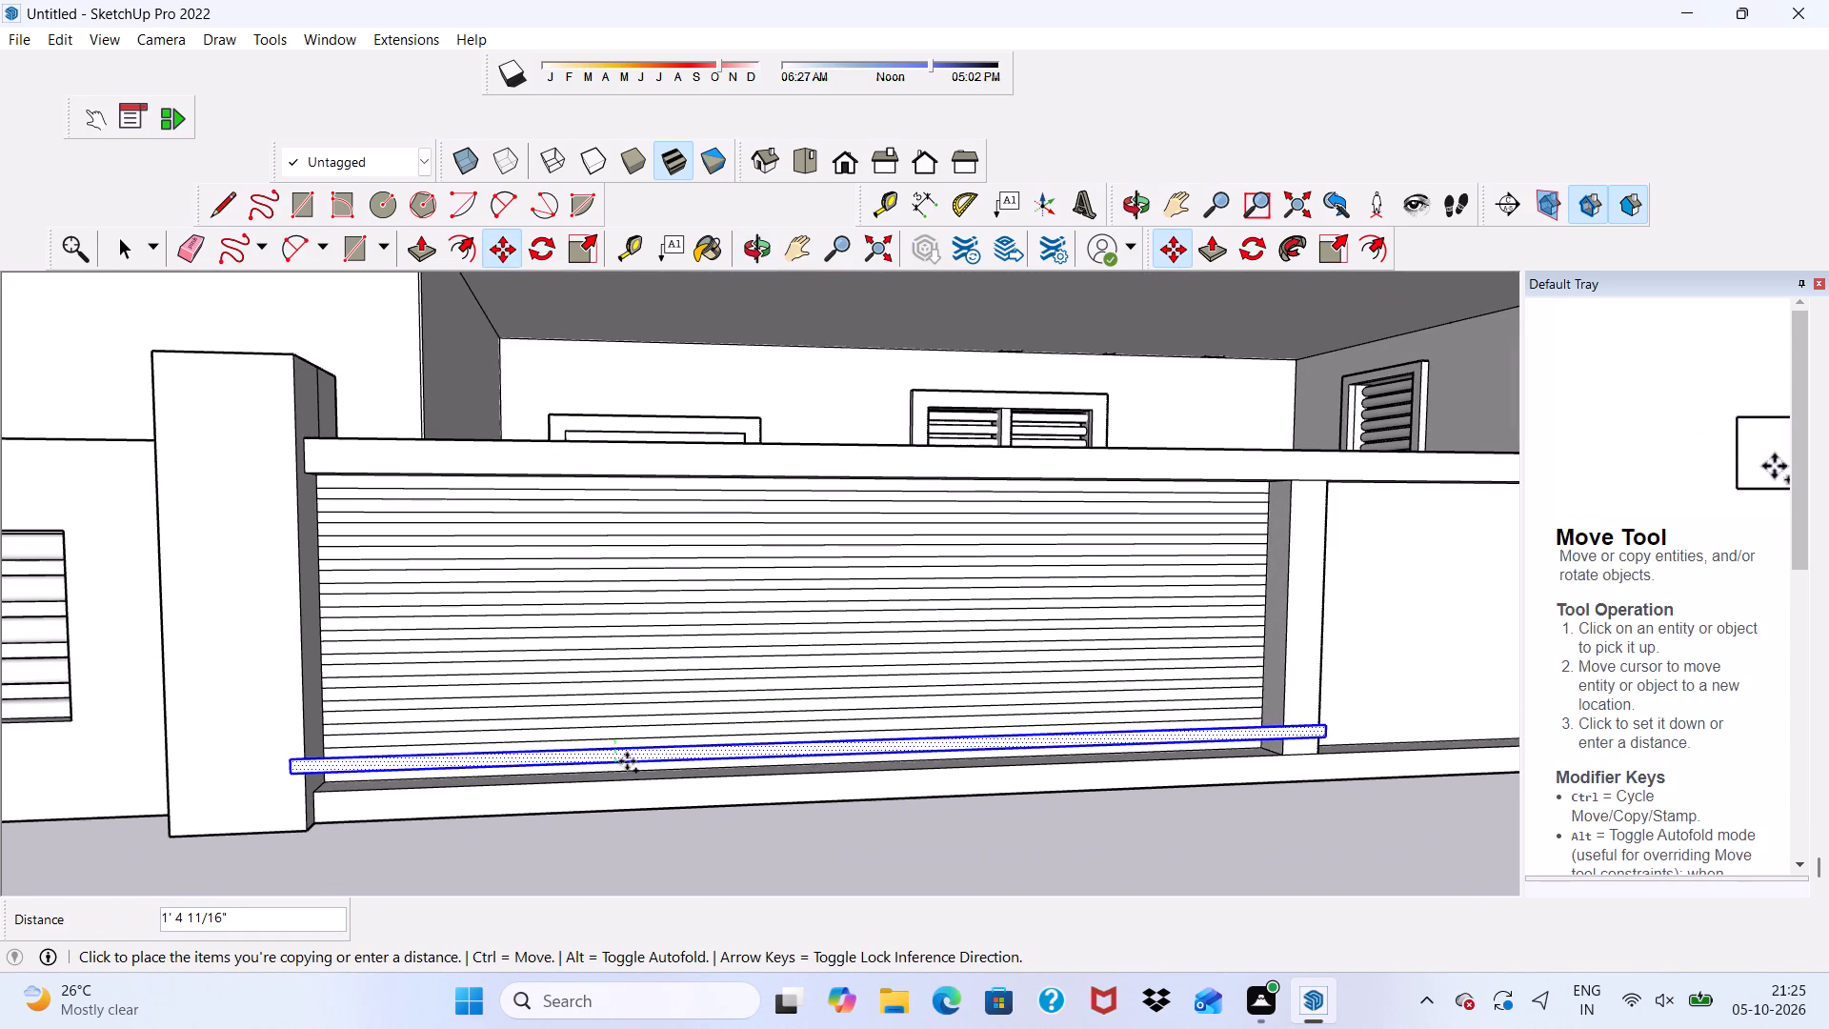
scroll(626, 762, "up", 3)
scroll(626, 762, "down", 1)
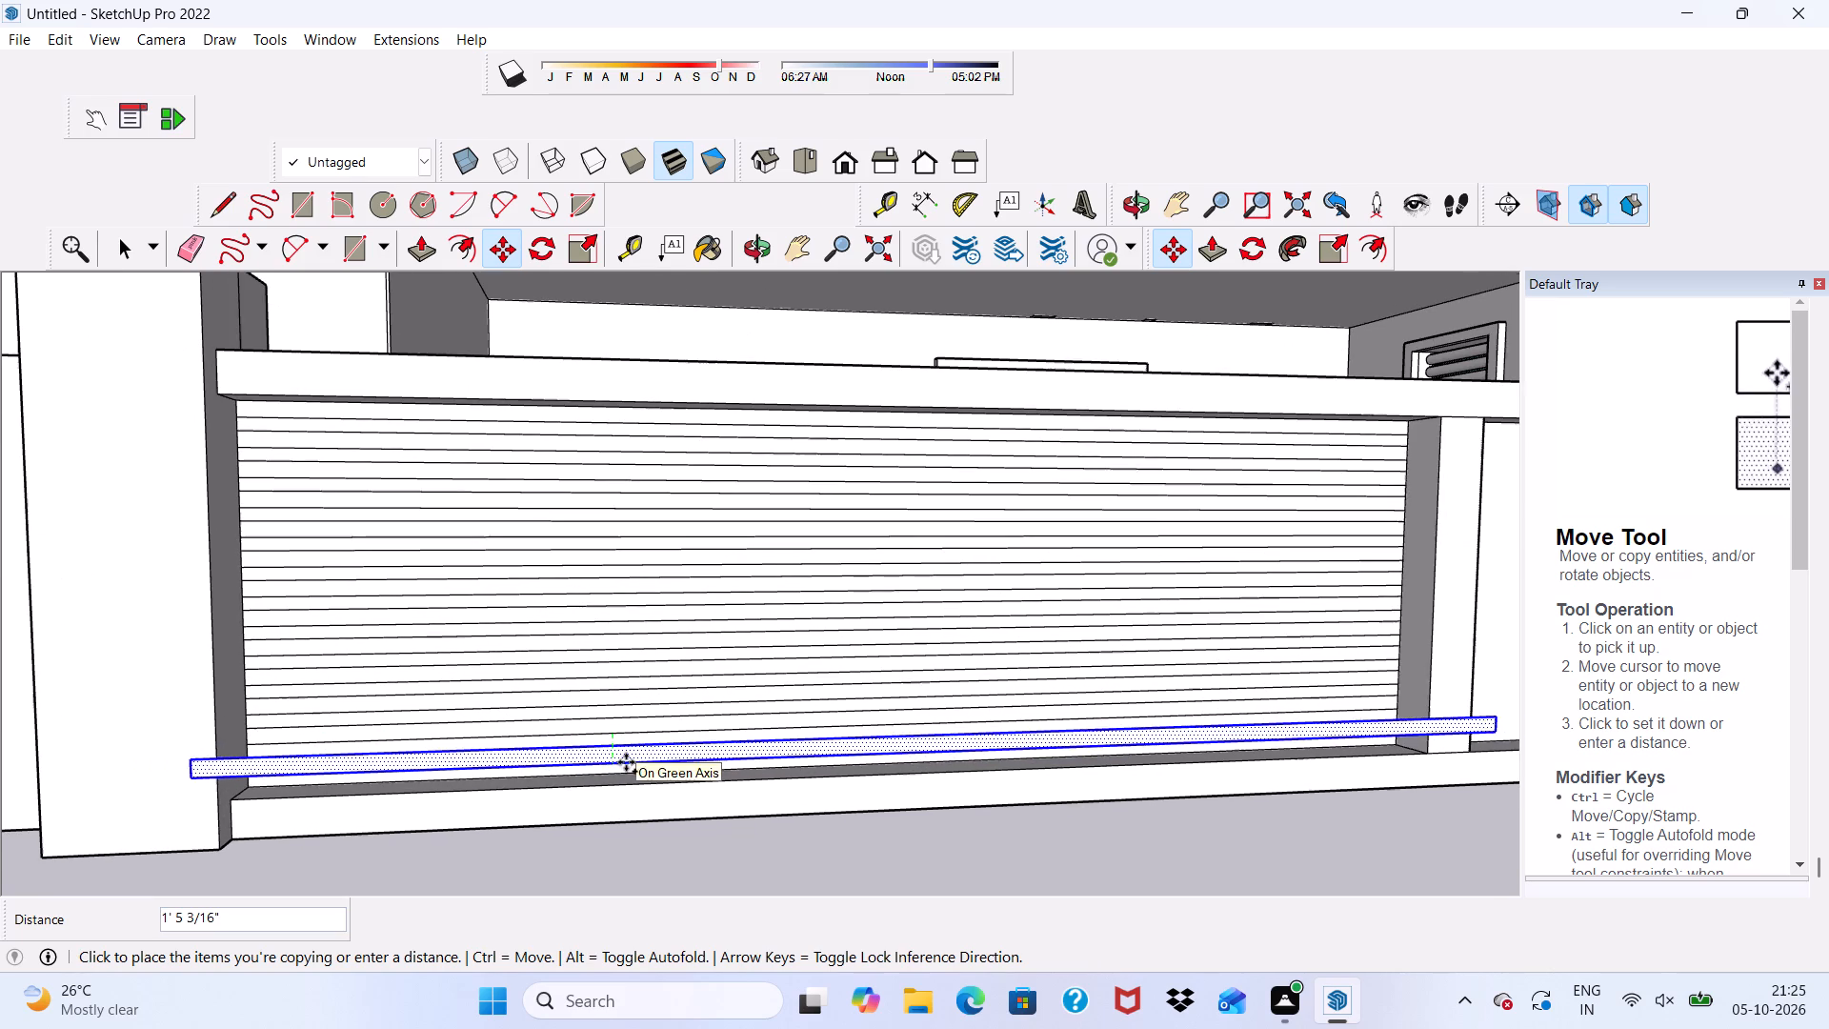
middle_click(626, 762)
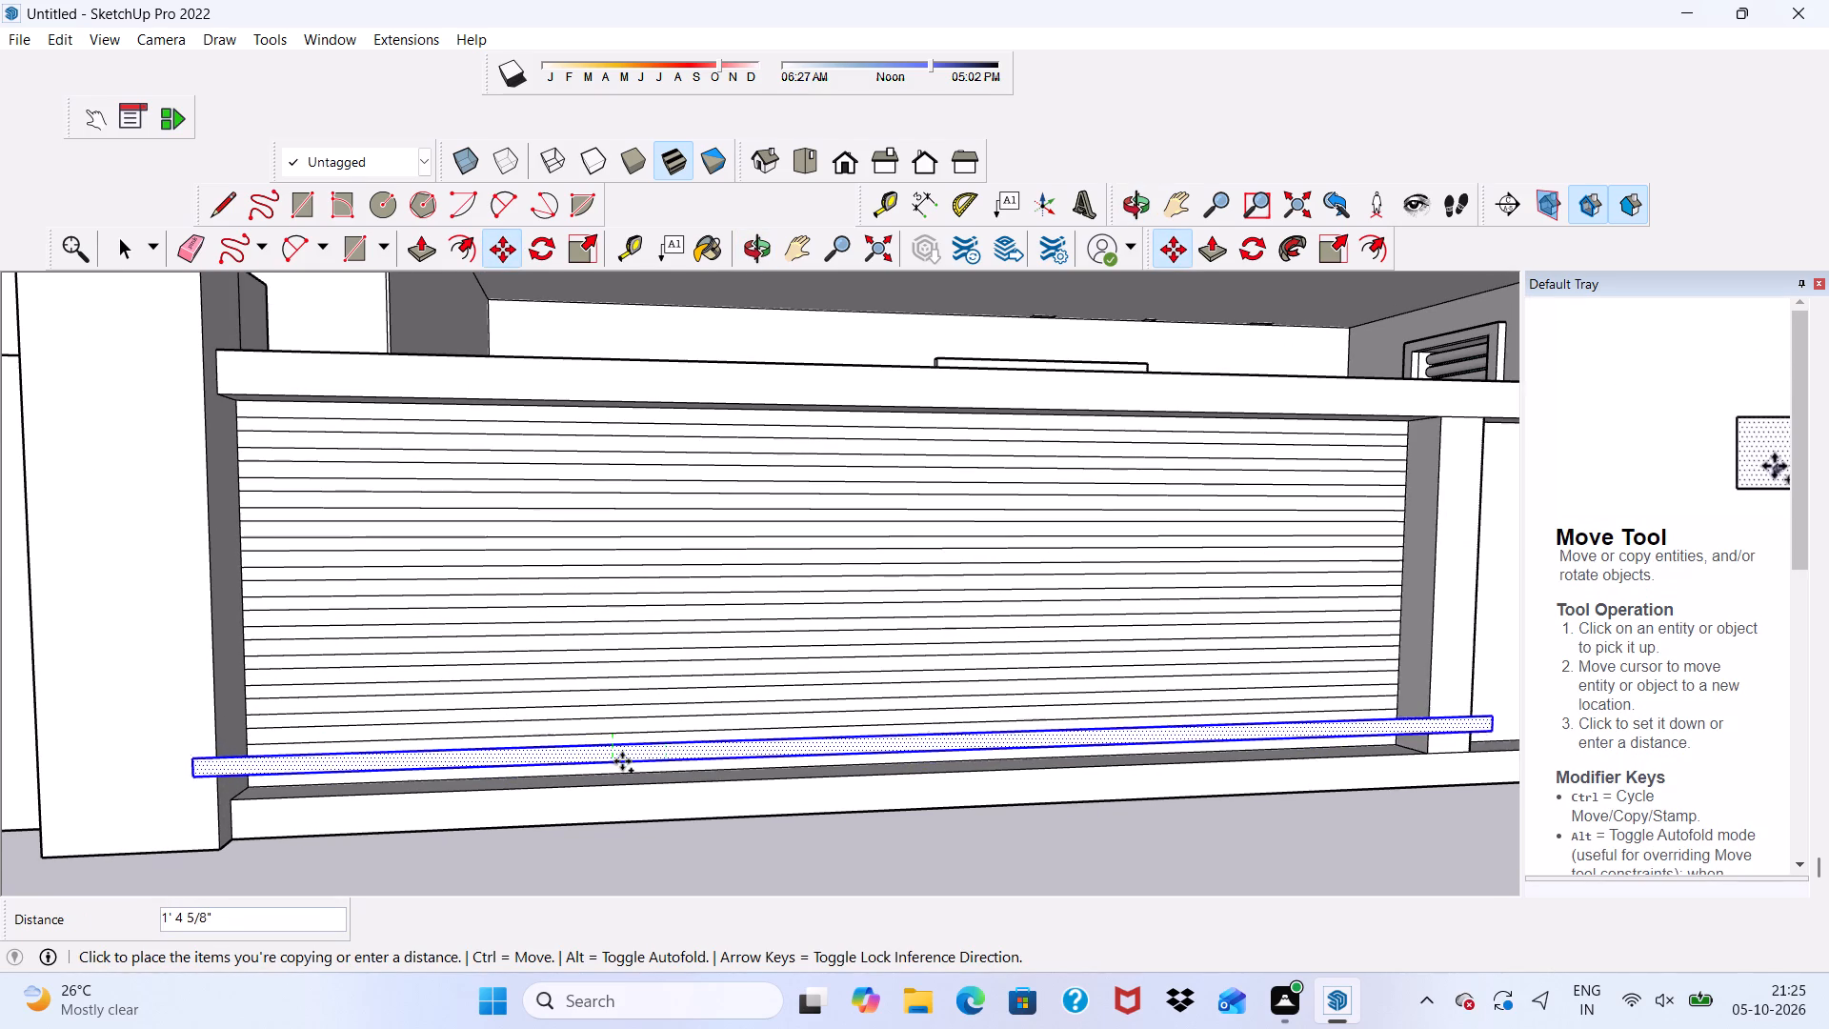
scroll(626, 766, "up", 4)
scroll(626, 766, "down", 5)
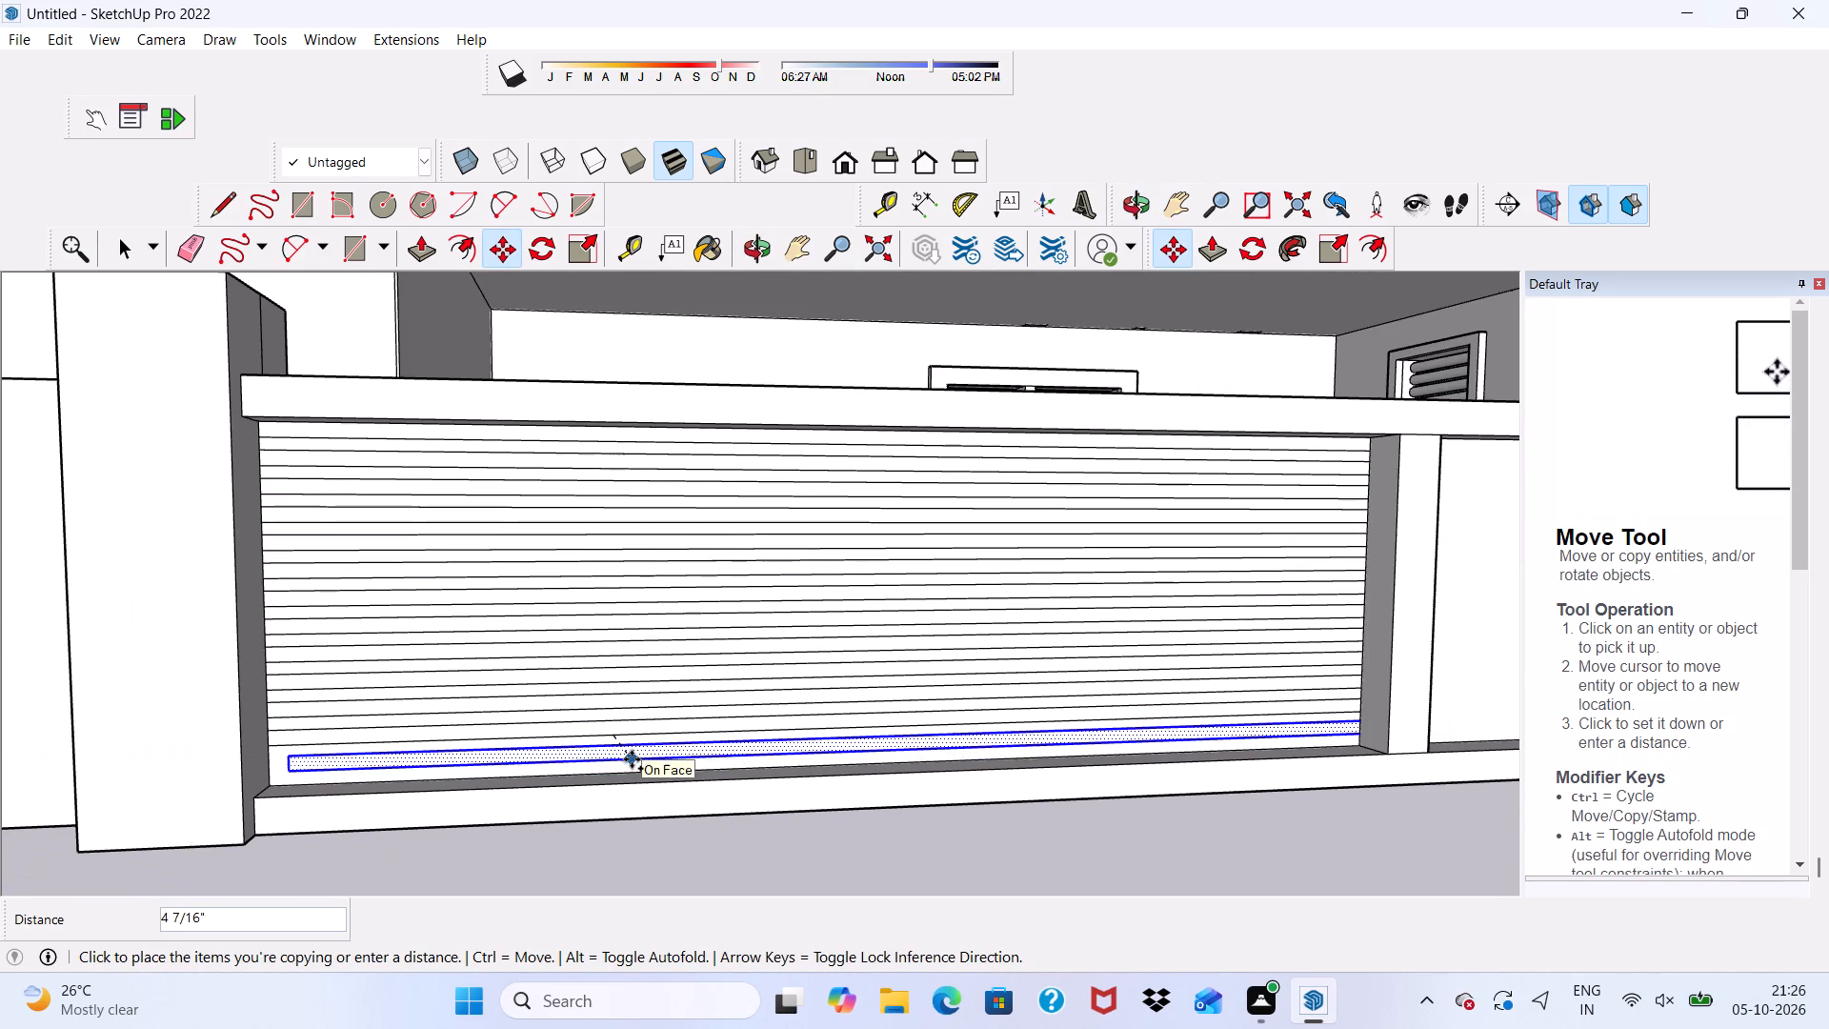
scroll(624, 763, "up", 4)
scroll(624, 763, "down", 5)
scroll(633, 757, "up", 2)
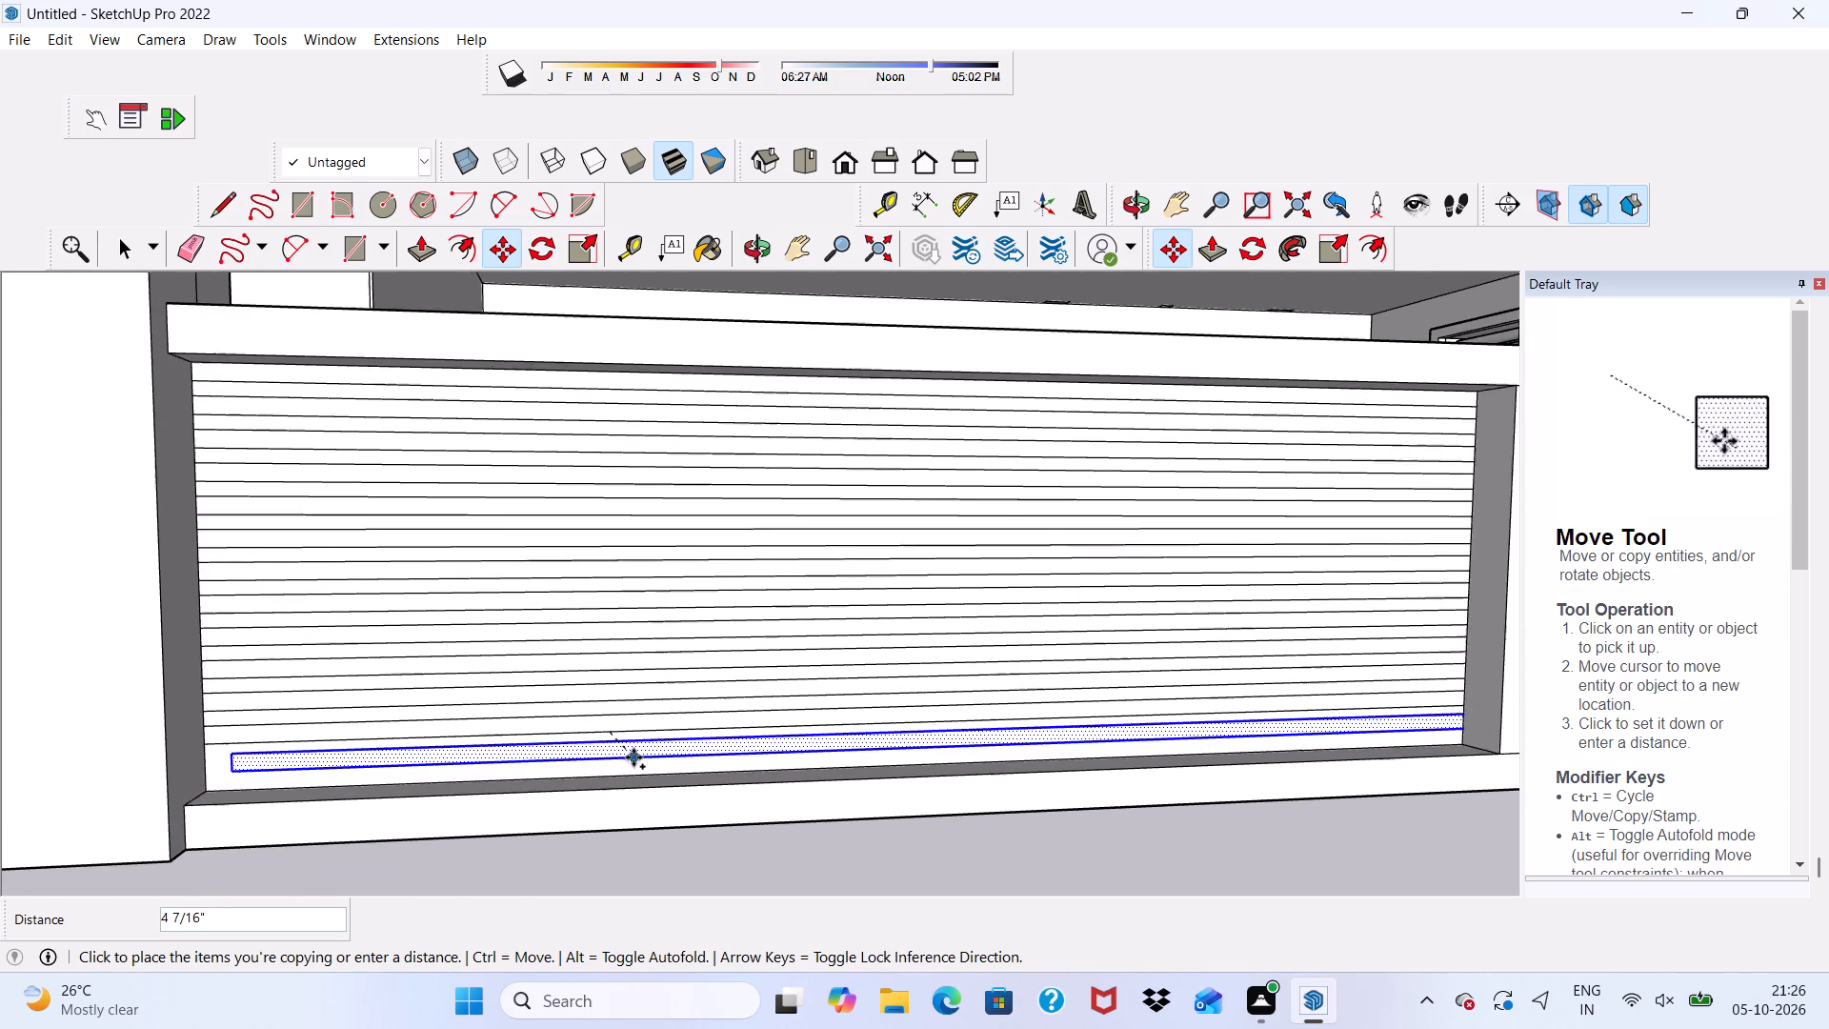
scroll(632, 757, "down", 3)
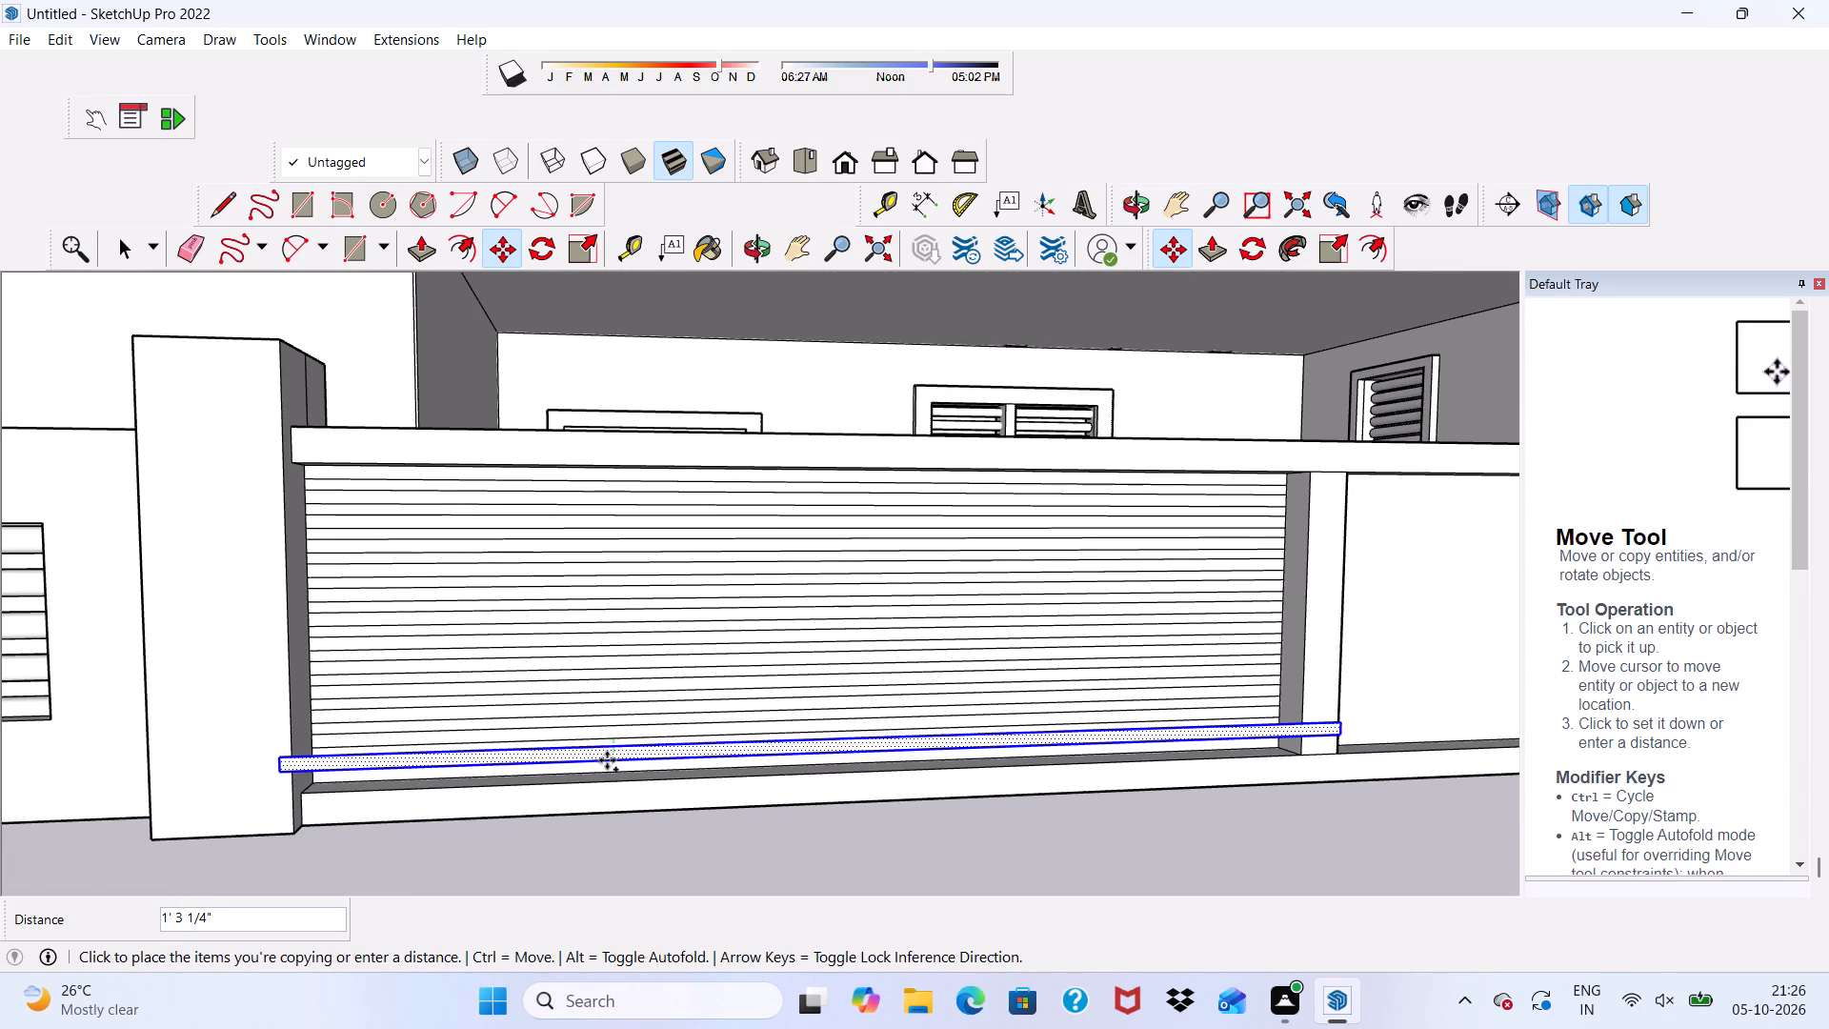
scroll(610, 761, "up", 2)
scroll(610, 761, "down", 4)
middle_click_drag(608, 765, 593, 742)
left_click(593, 759)
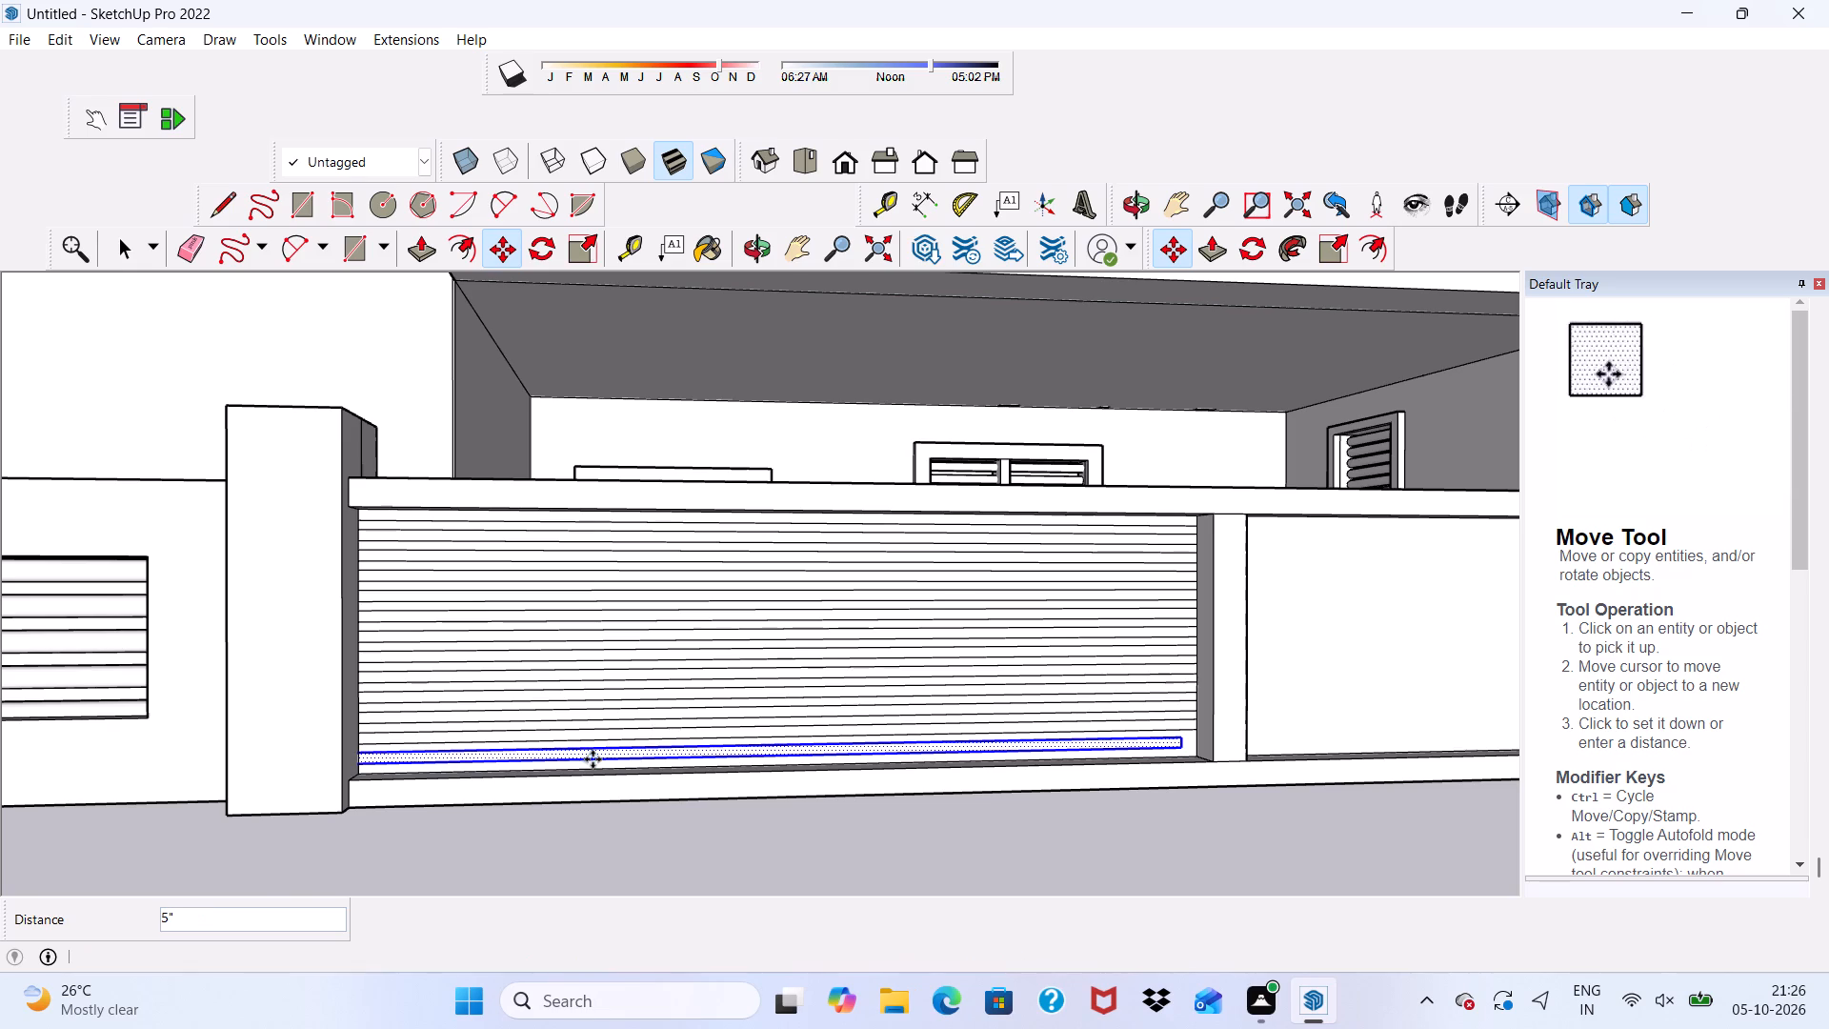
scroll(593, 759, "down", 3)
scroll(596, 767, "up", 4)
middle_click_drag(593, 751, 659, 743)
scroll(659, 744, "up", 2)
key("space")
scroll(653, 729, "down", 5)
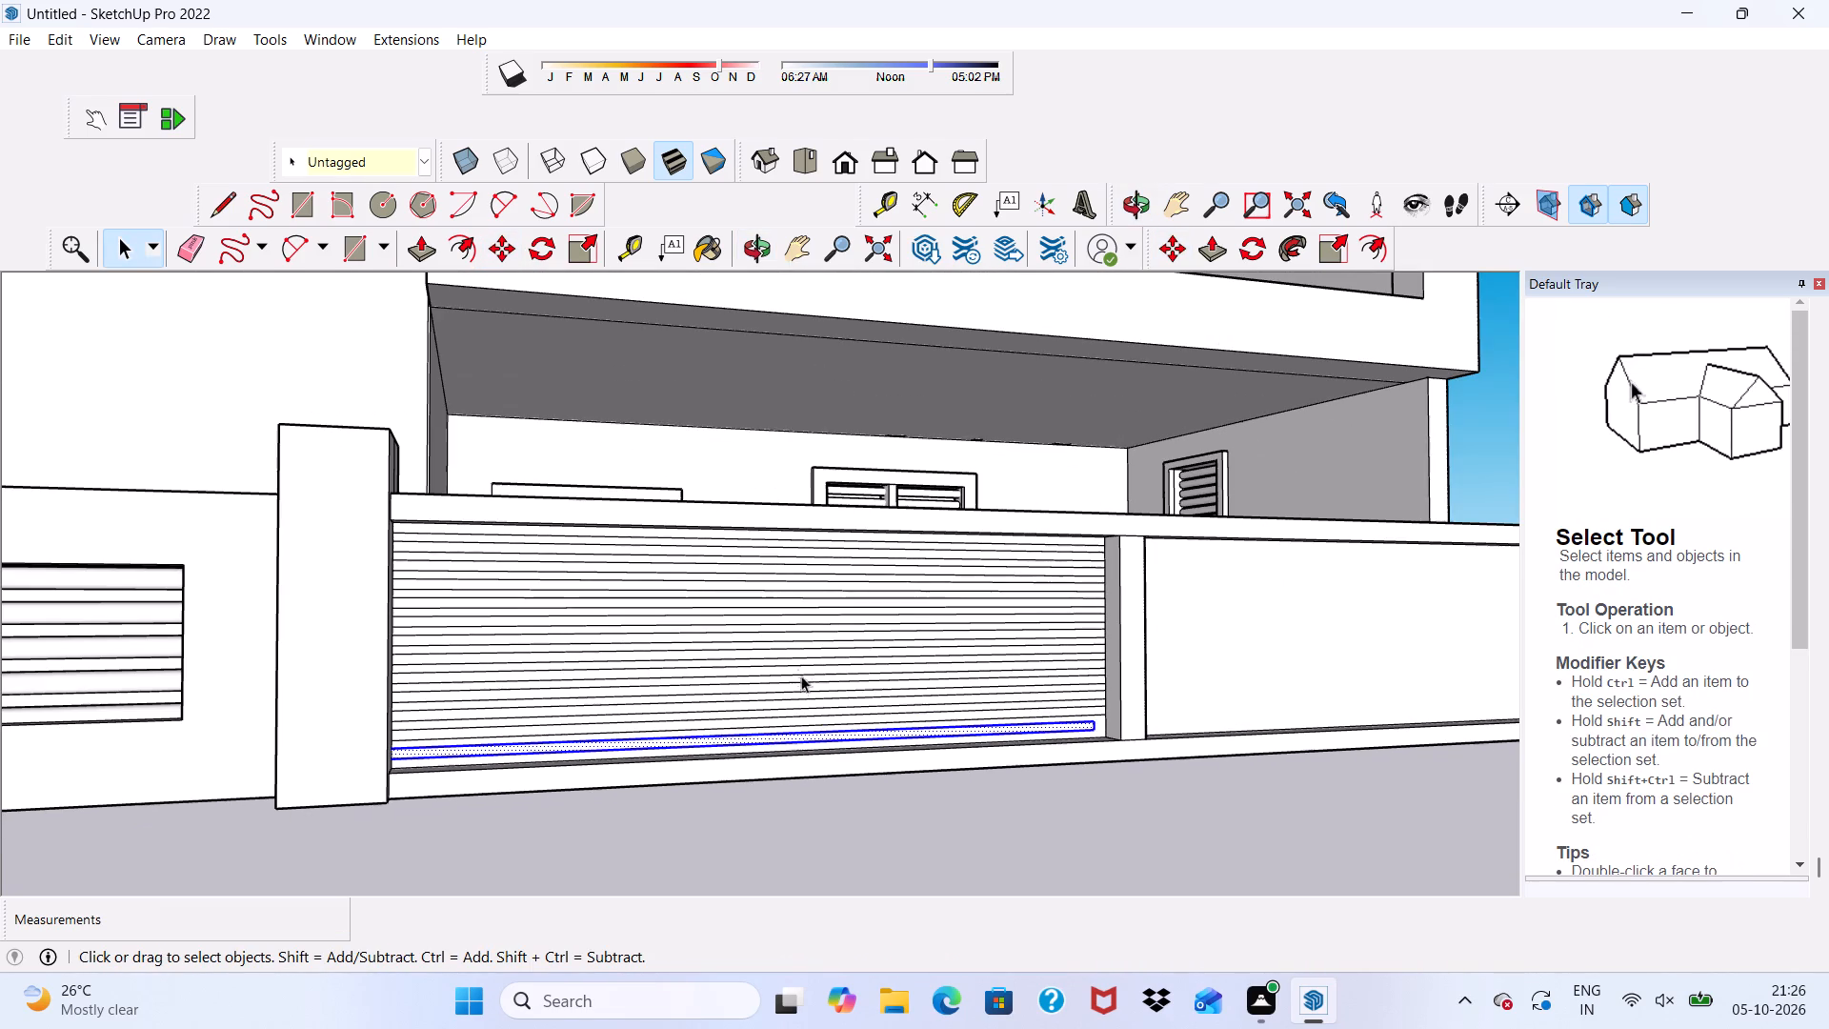
Copy the first panel's top strip across into the second framed panel, placing it directly under the top rail beside the middle upright.
scroll(631, 623, "up", 5)
scroll(514, 498, "up", 6)
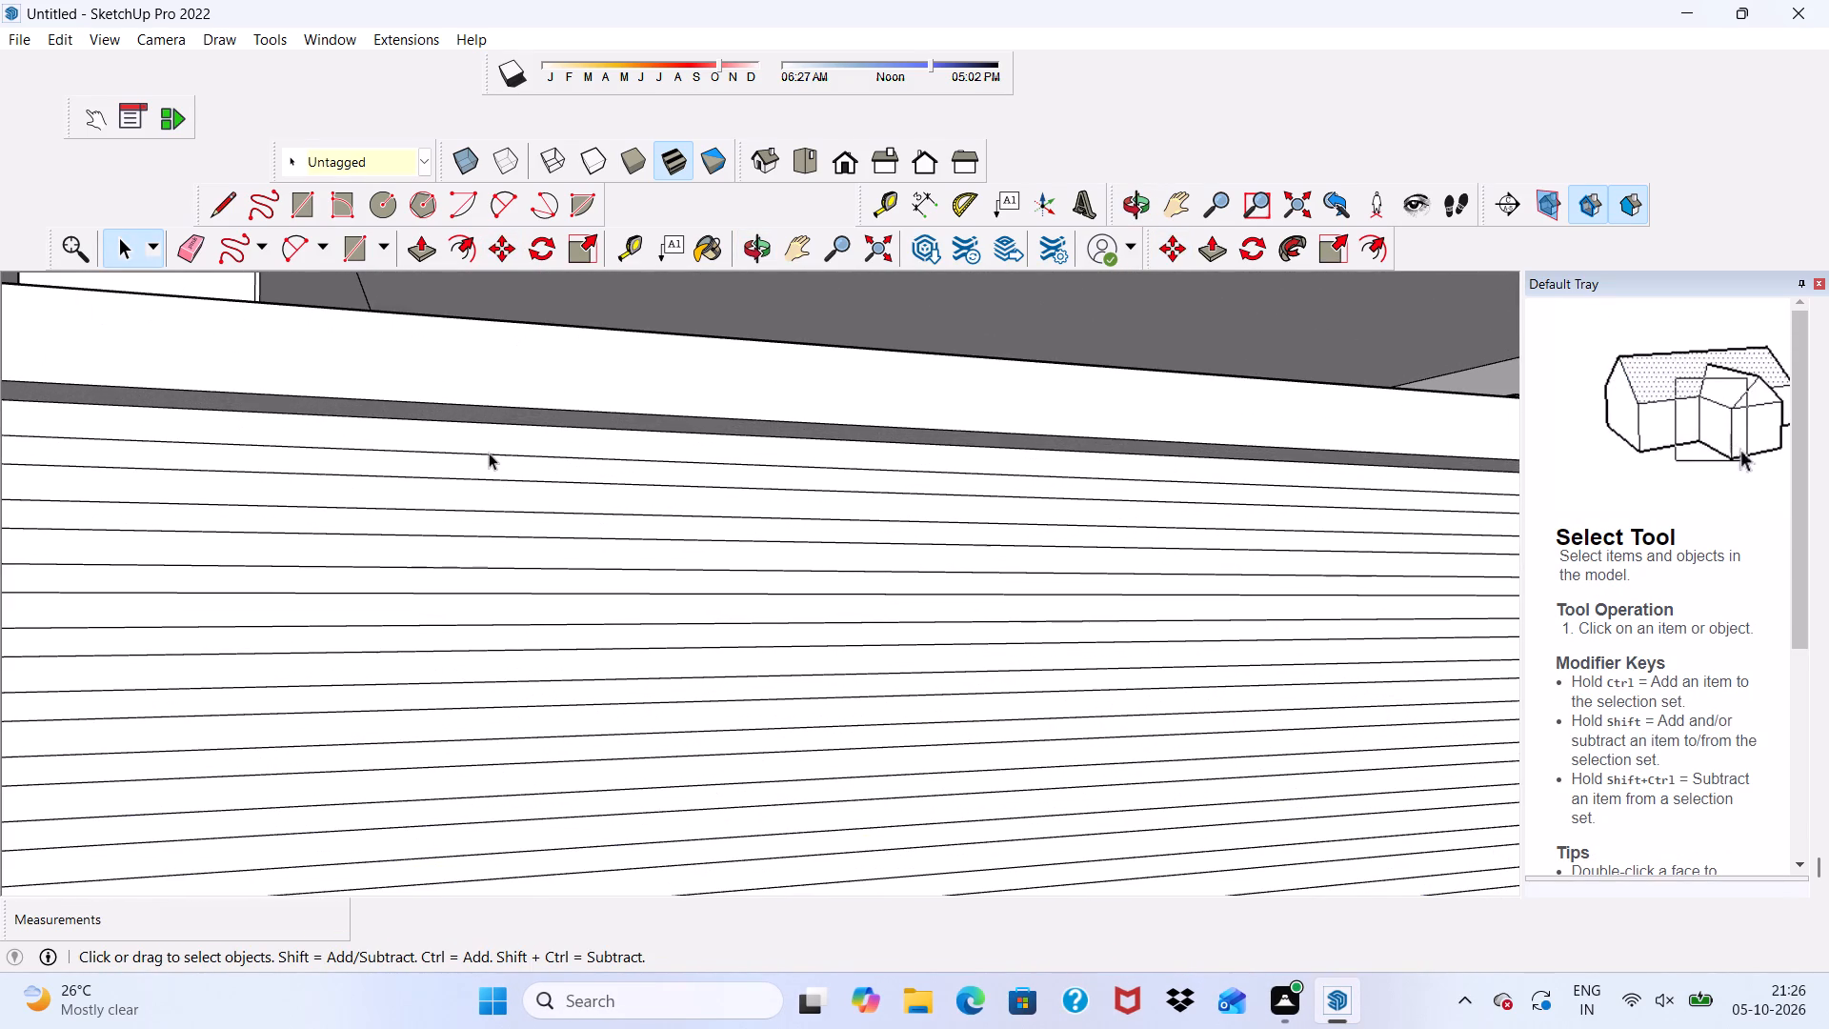
left_click(489, 450)
scroll(477, 454, "down", 2)
scroll(412, 473, "up", 1)
scroll(394, 476, "down", 5)
scroll(383, 469, "up", 1)
scroll(383, 469, "down", 2)
middle_click_drag(675, 524, 390, 610)
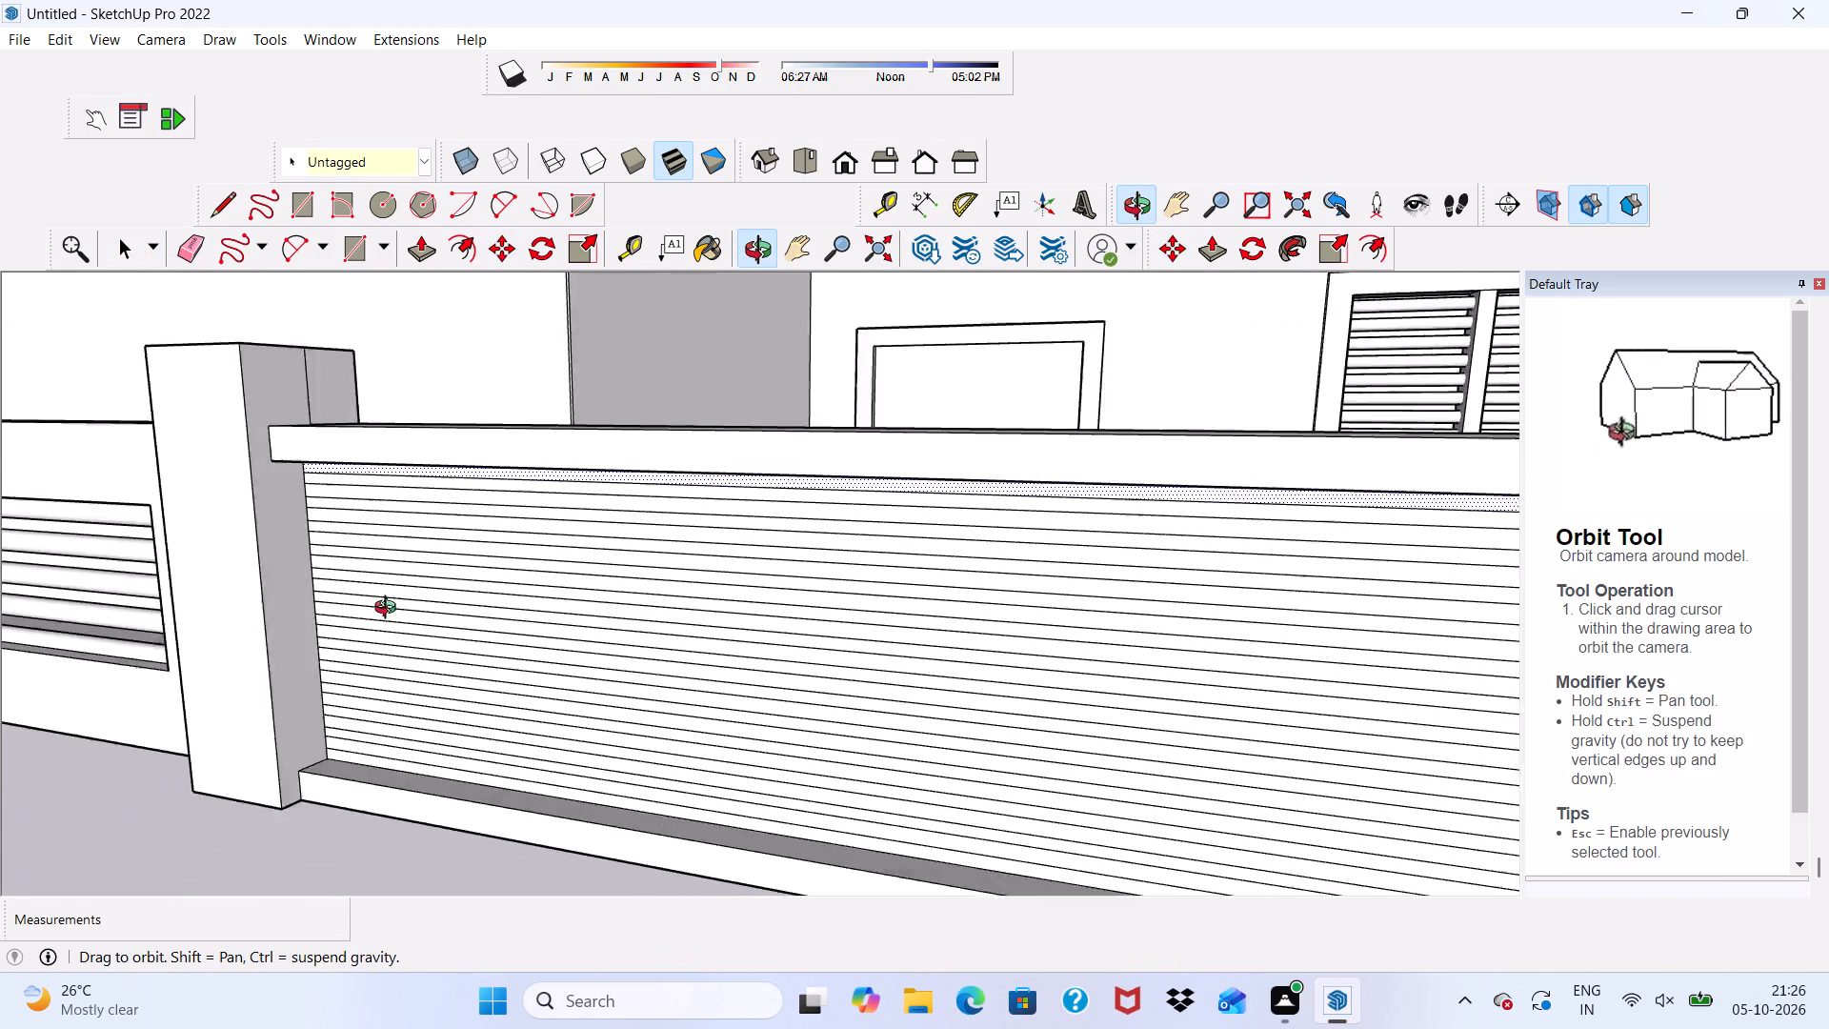
middle_click_drag(390, 610, 941, 587)
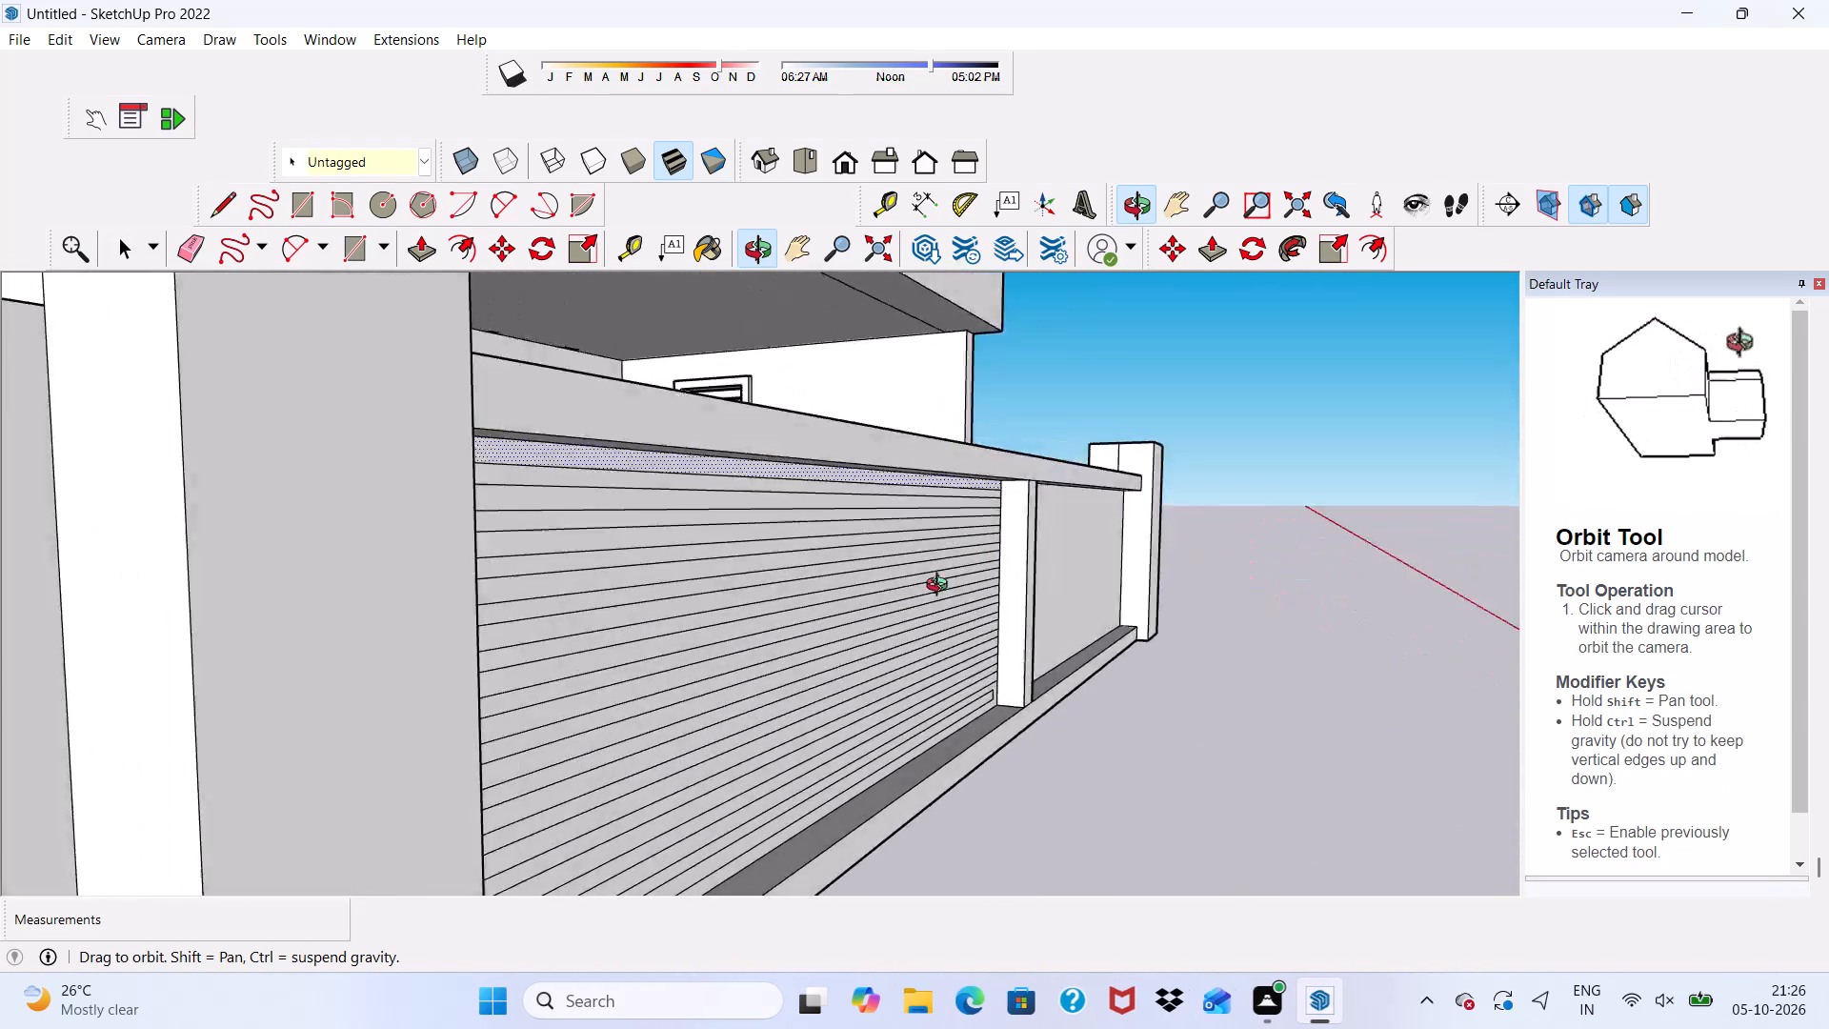
middle_click_drag(941, 587, 598, 556)
middle_click(589, 554)
scroll(483, 525, "up", 5)
scroll(470, 525, "down", 8)
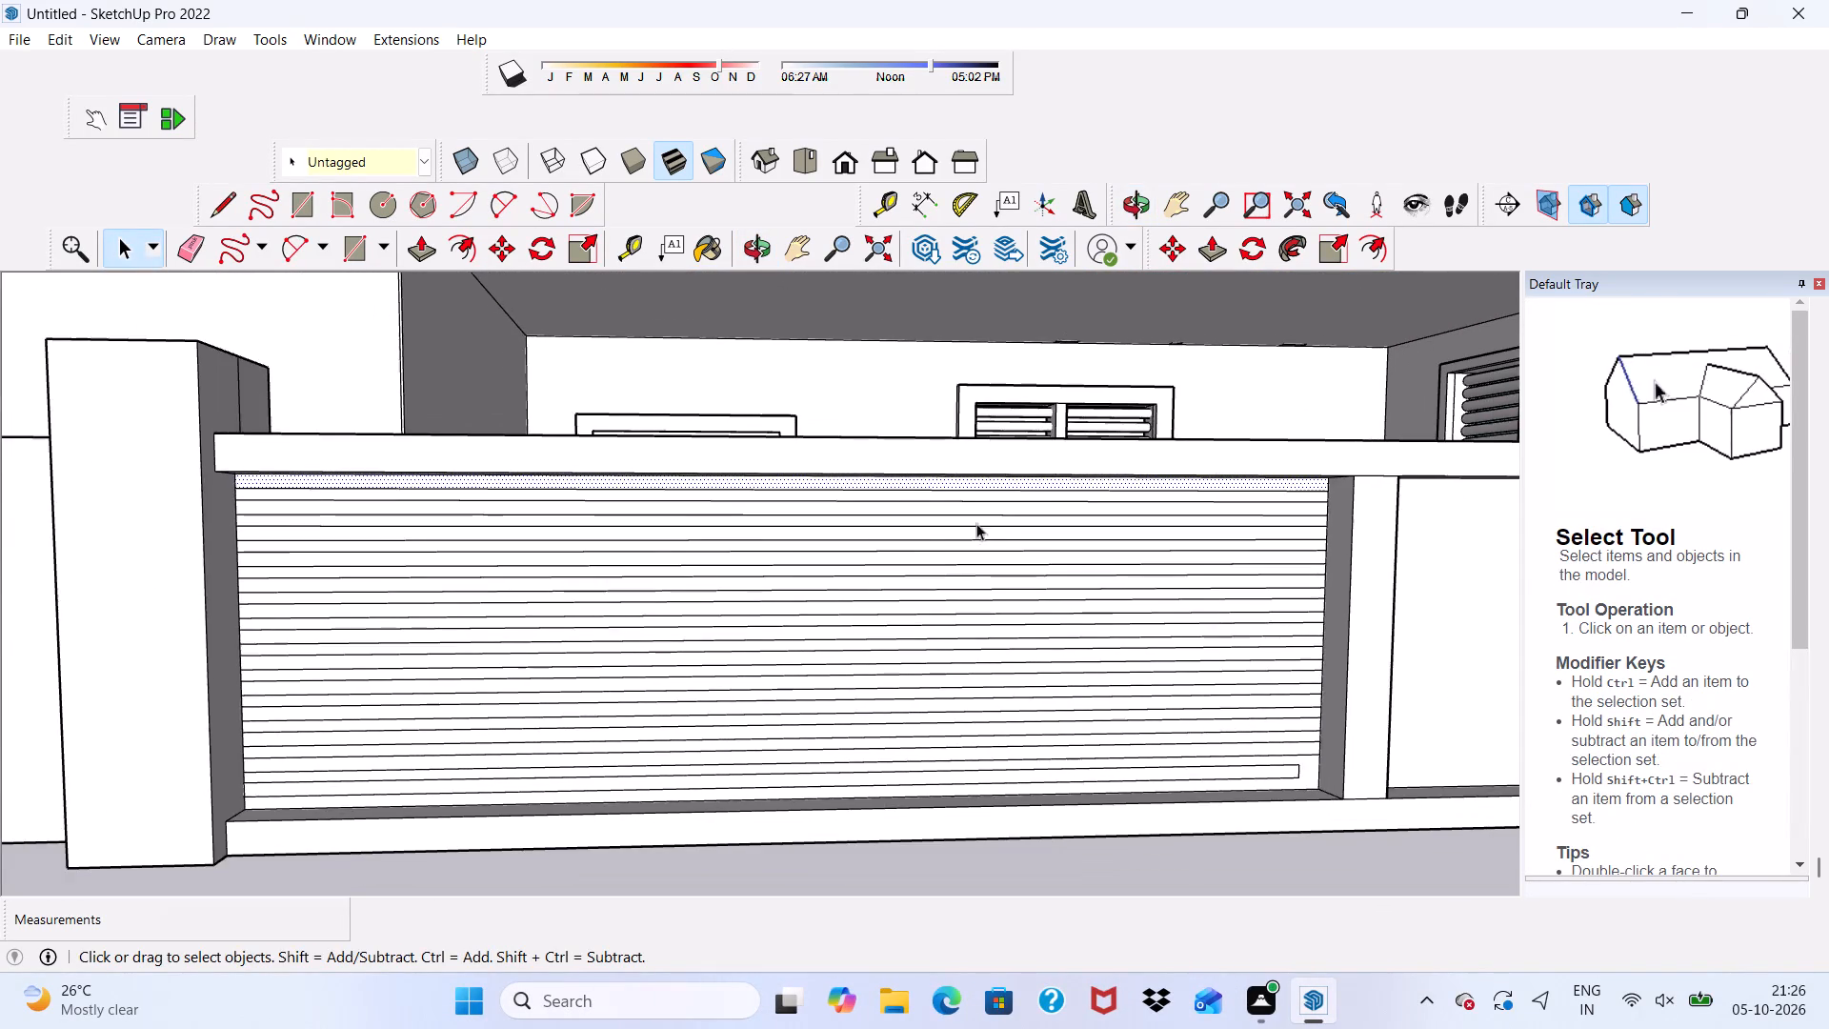
scroll(914, 524, "down", 1)
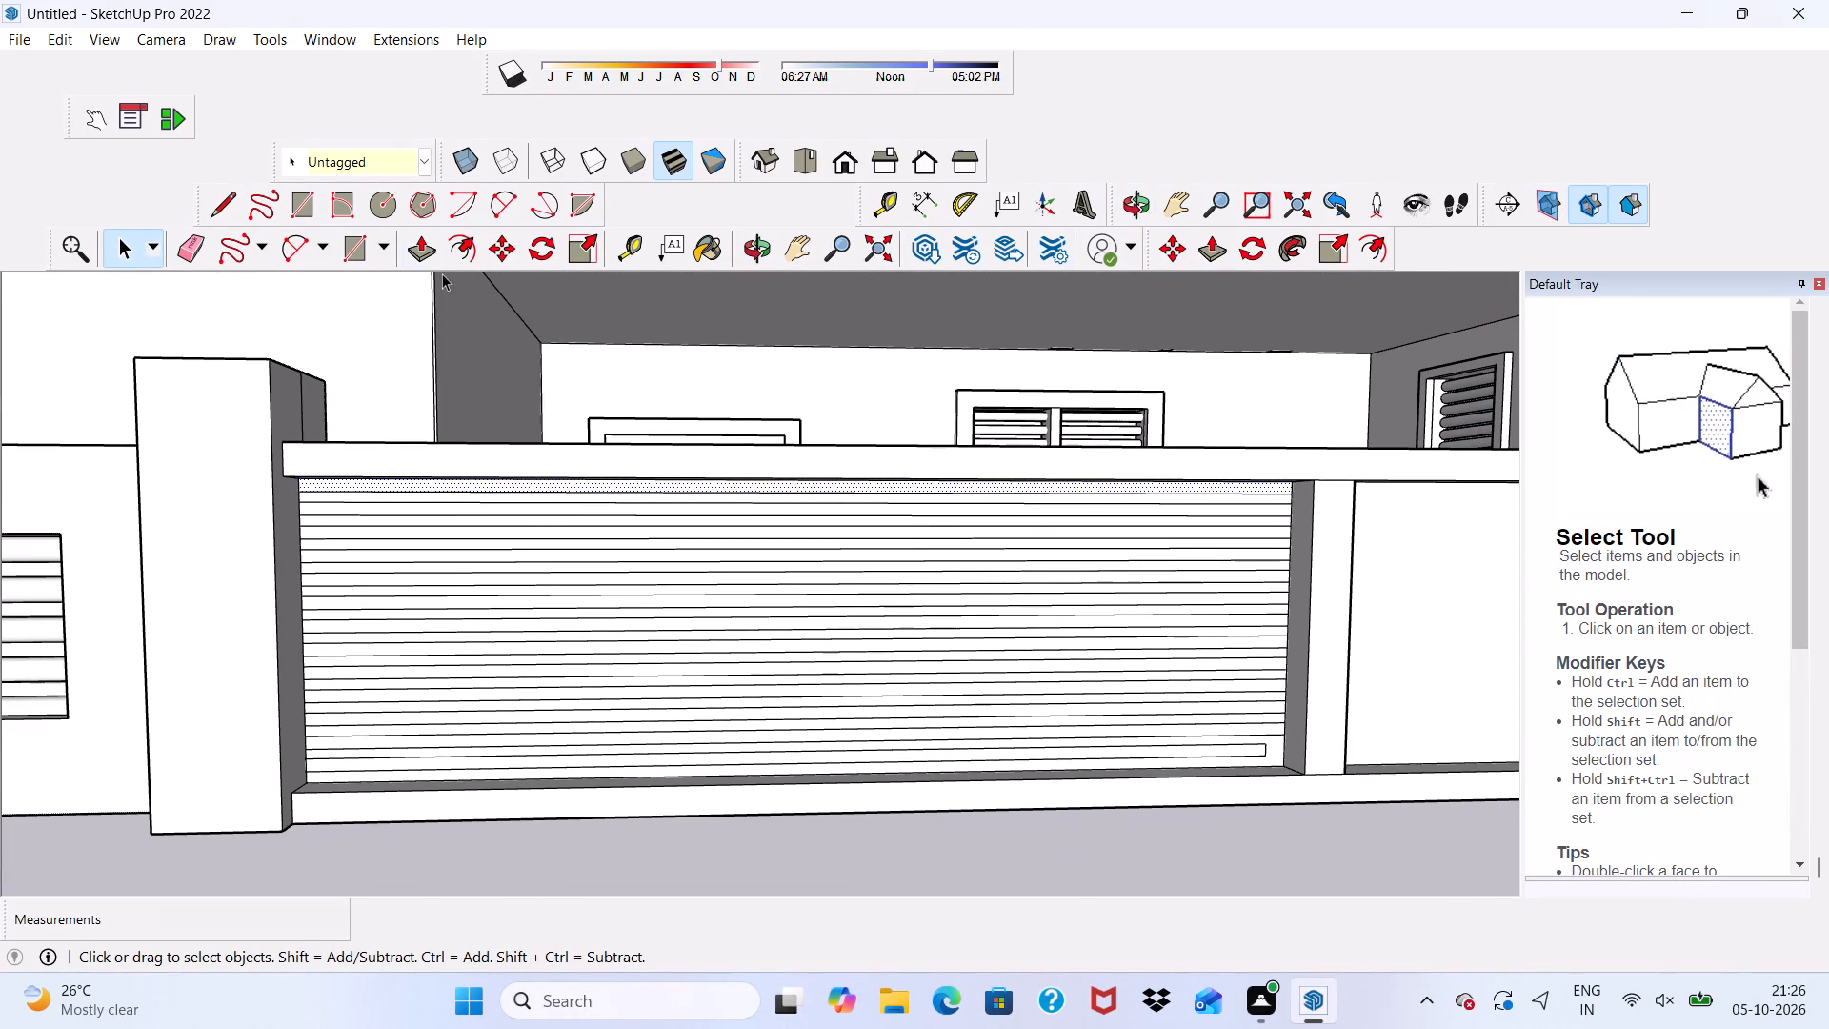
left_click(501, 252)
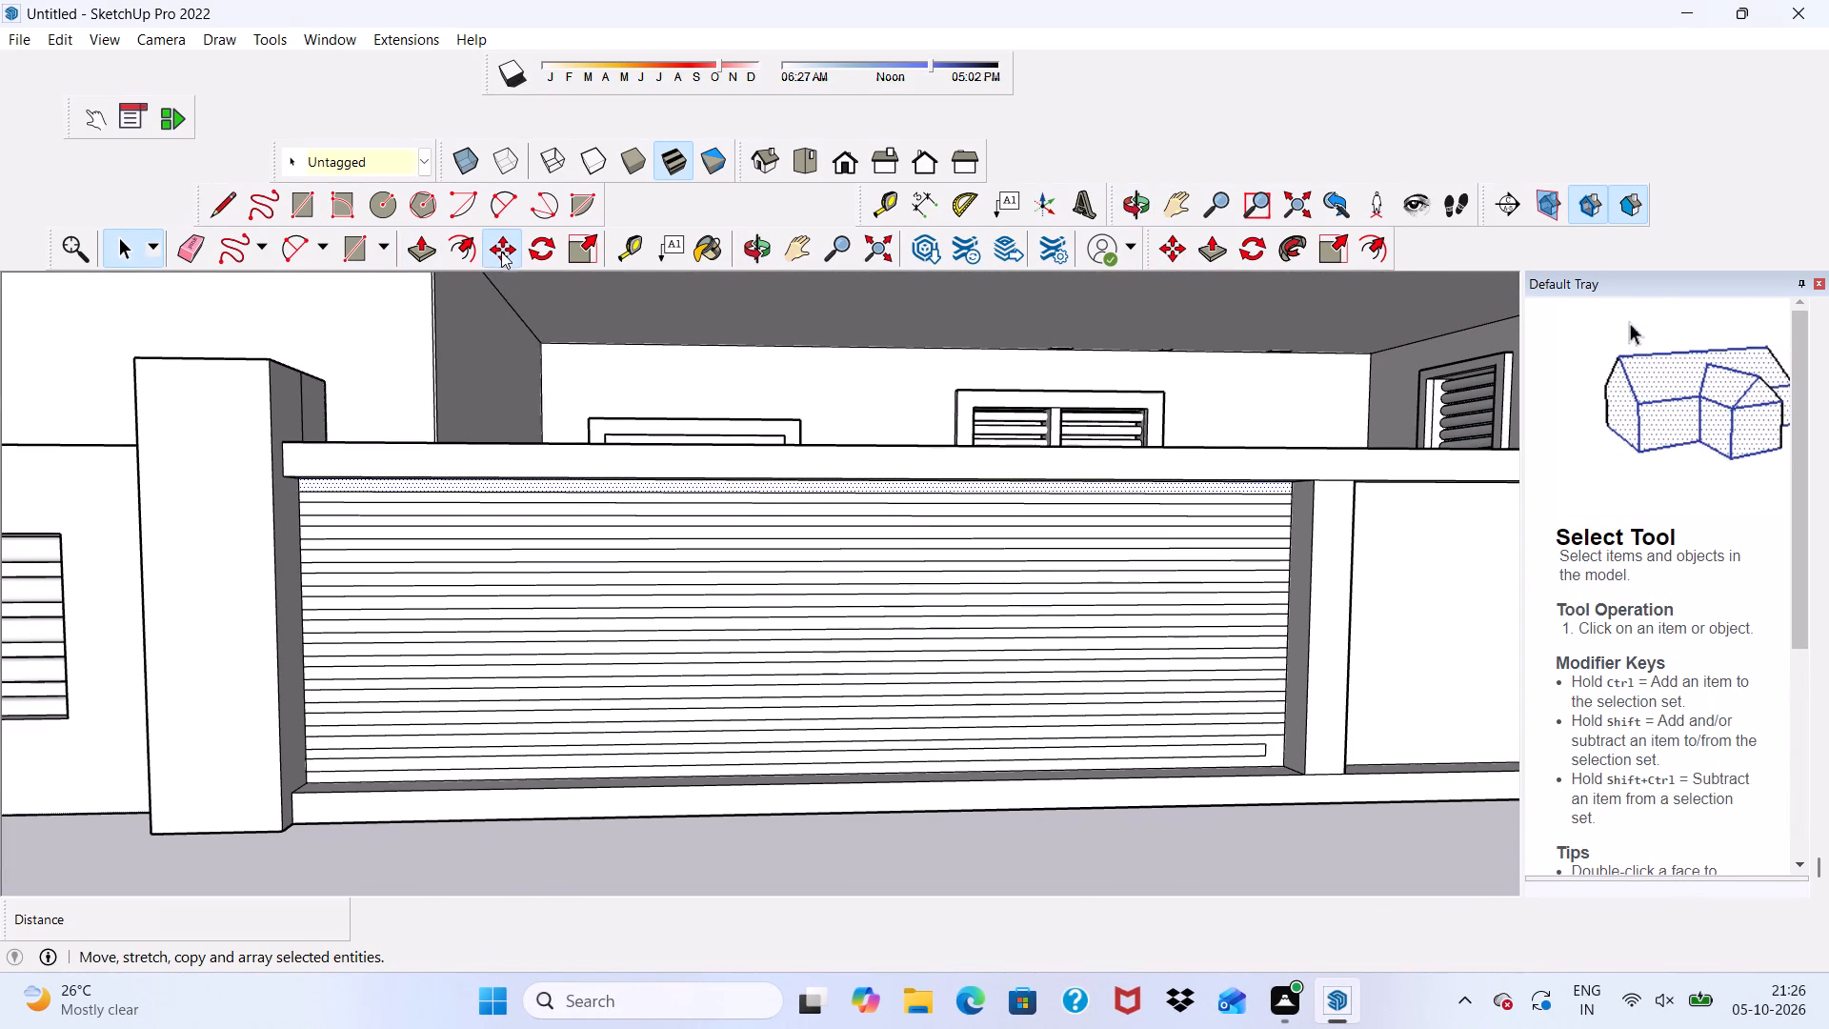
scroll(522, 532, "up", 6)
left_click(515, 470)
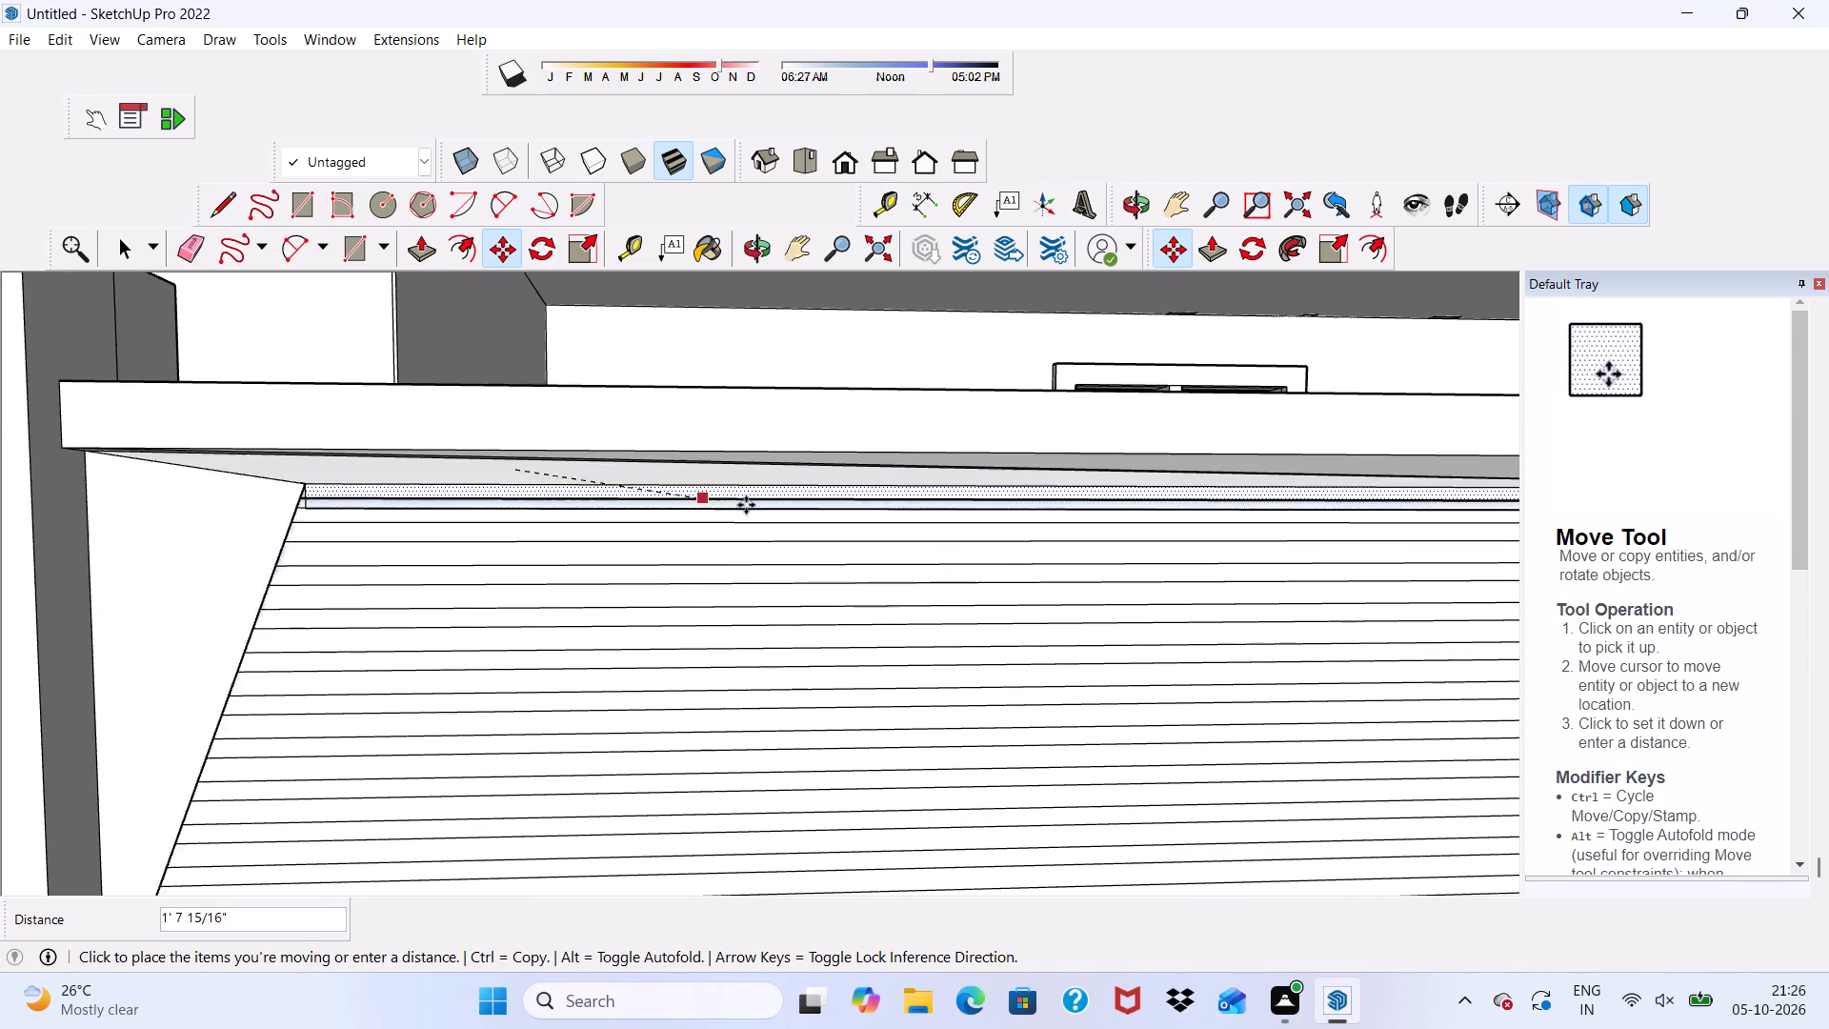
scroll(747, 504, "down", 2)
scroll(747, 503, "up", 1)
scroll(743, 503, "down", 6)
scroll(593, 480, "up", 1)
scroll(598, 490, "down", 2)
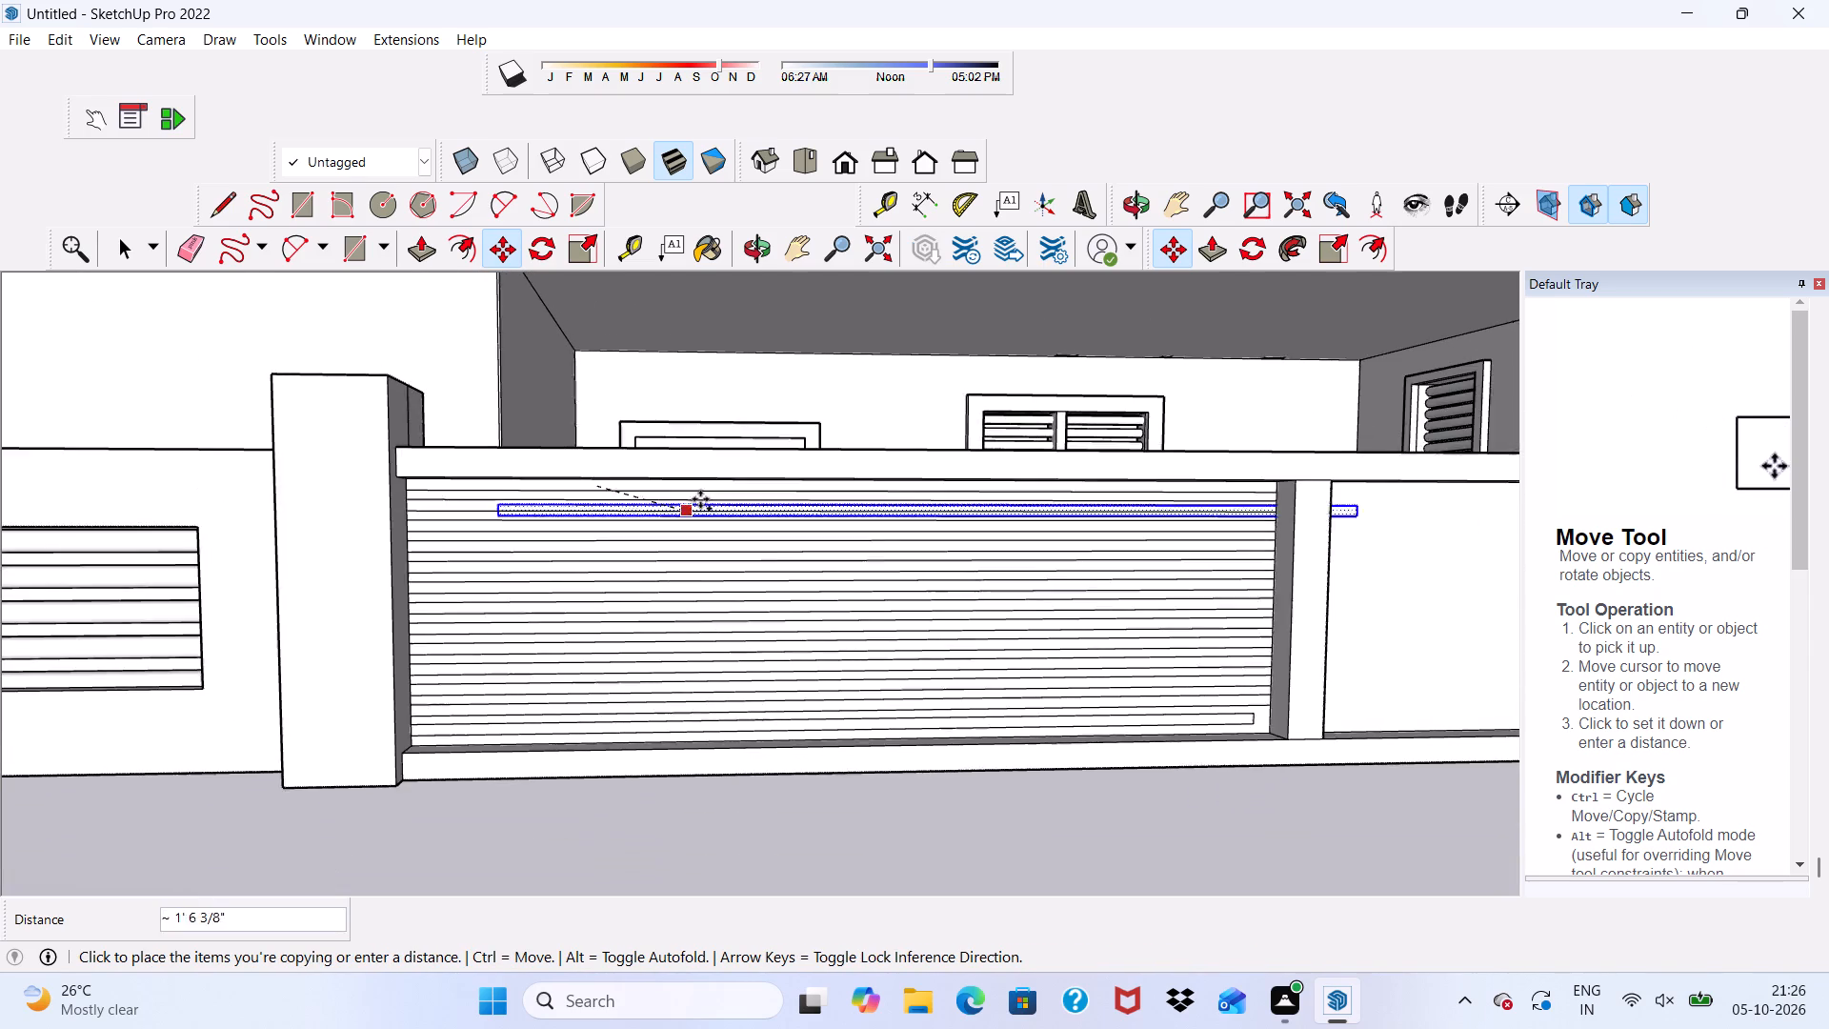
scroll(700, 499, "down", 3)
scroll(702, 497, "up", 3)
scroll(725, 507, "down", 1)
scroll(856, 488, "up", 4)
scroll(1235, 510, "up", 4)
scroll(1235, 508, "down", 3)
middle_click_drag(1236, 506, 1065, 501)
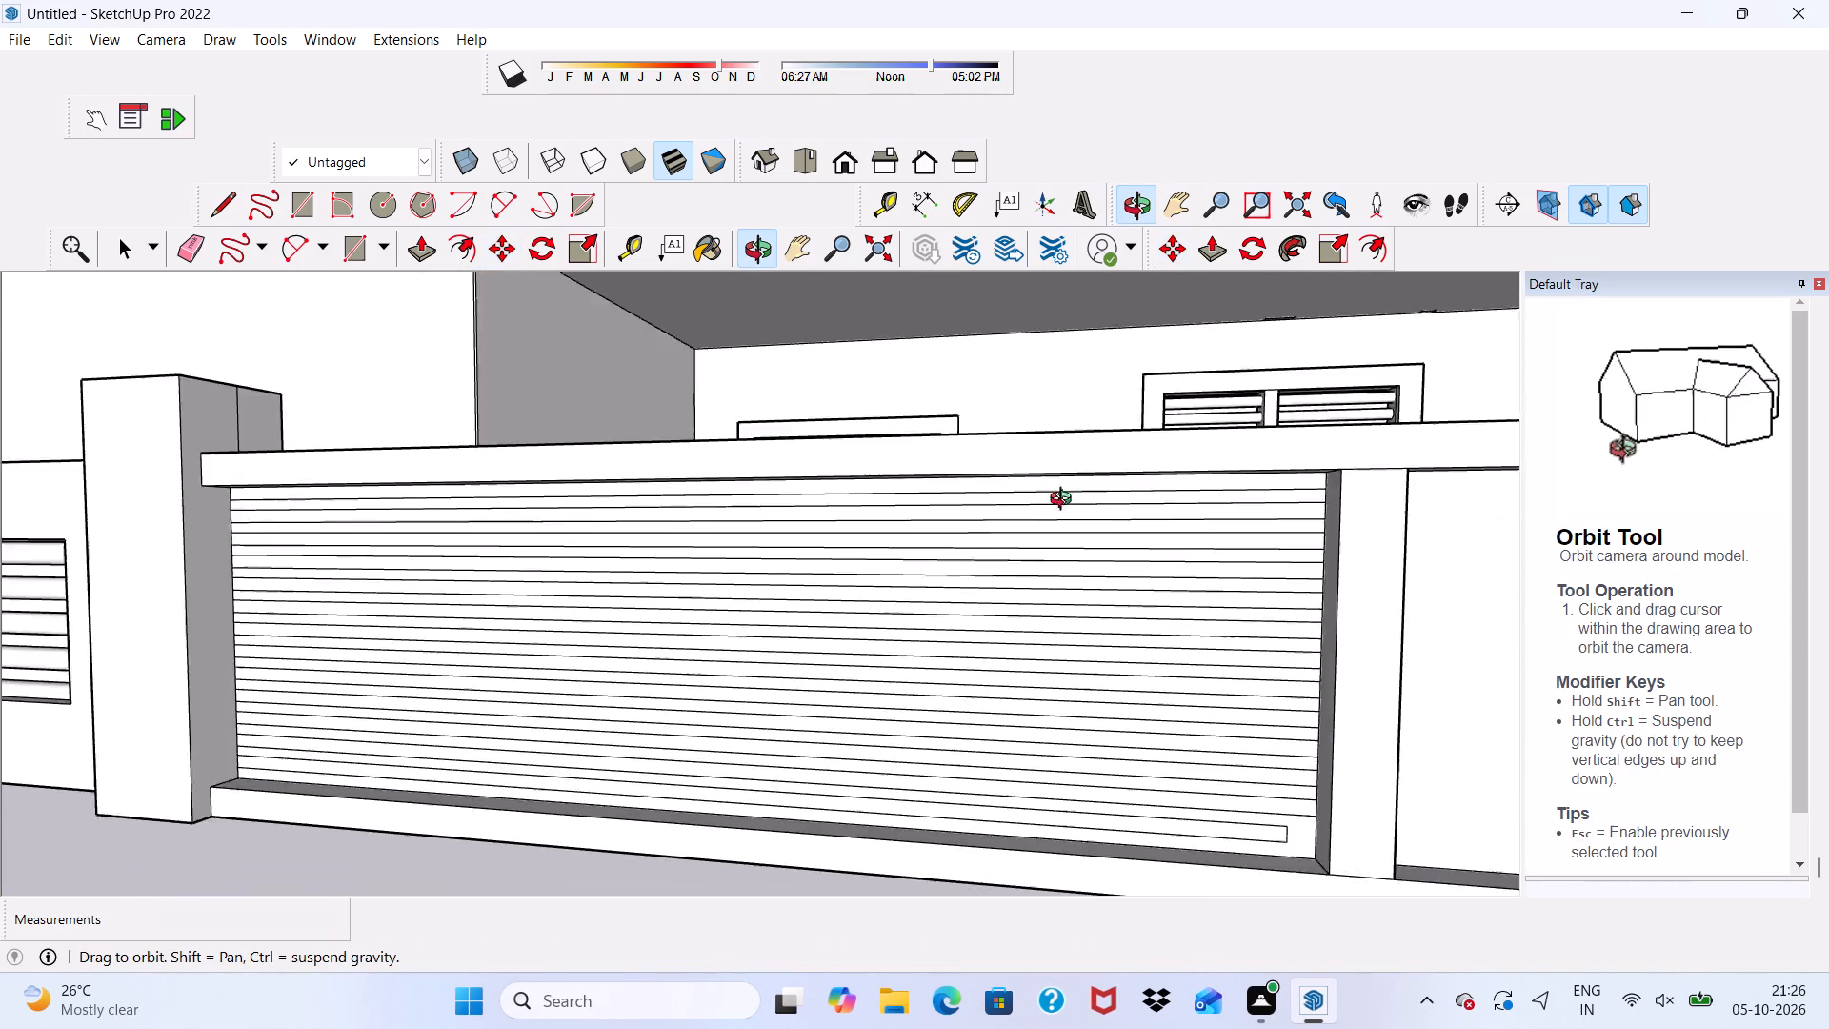
middle_click_drag(1065, 501, 931, 491)
scroll(1080, 493, "down", 4)
scroll(1580, 491, "up", 3)
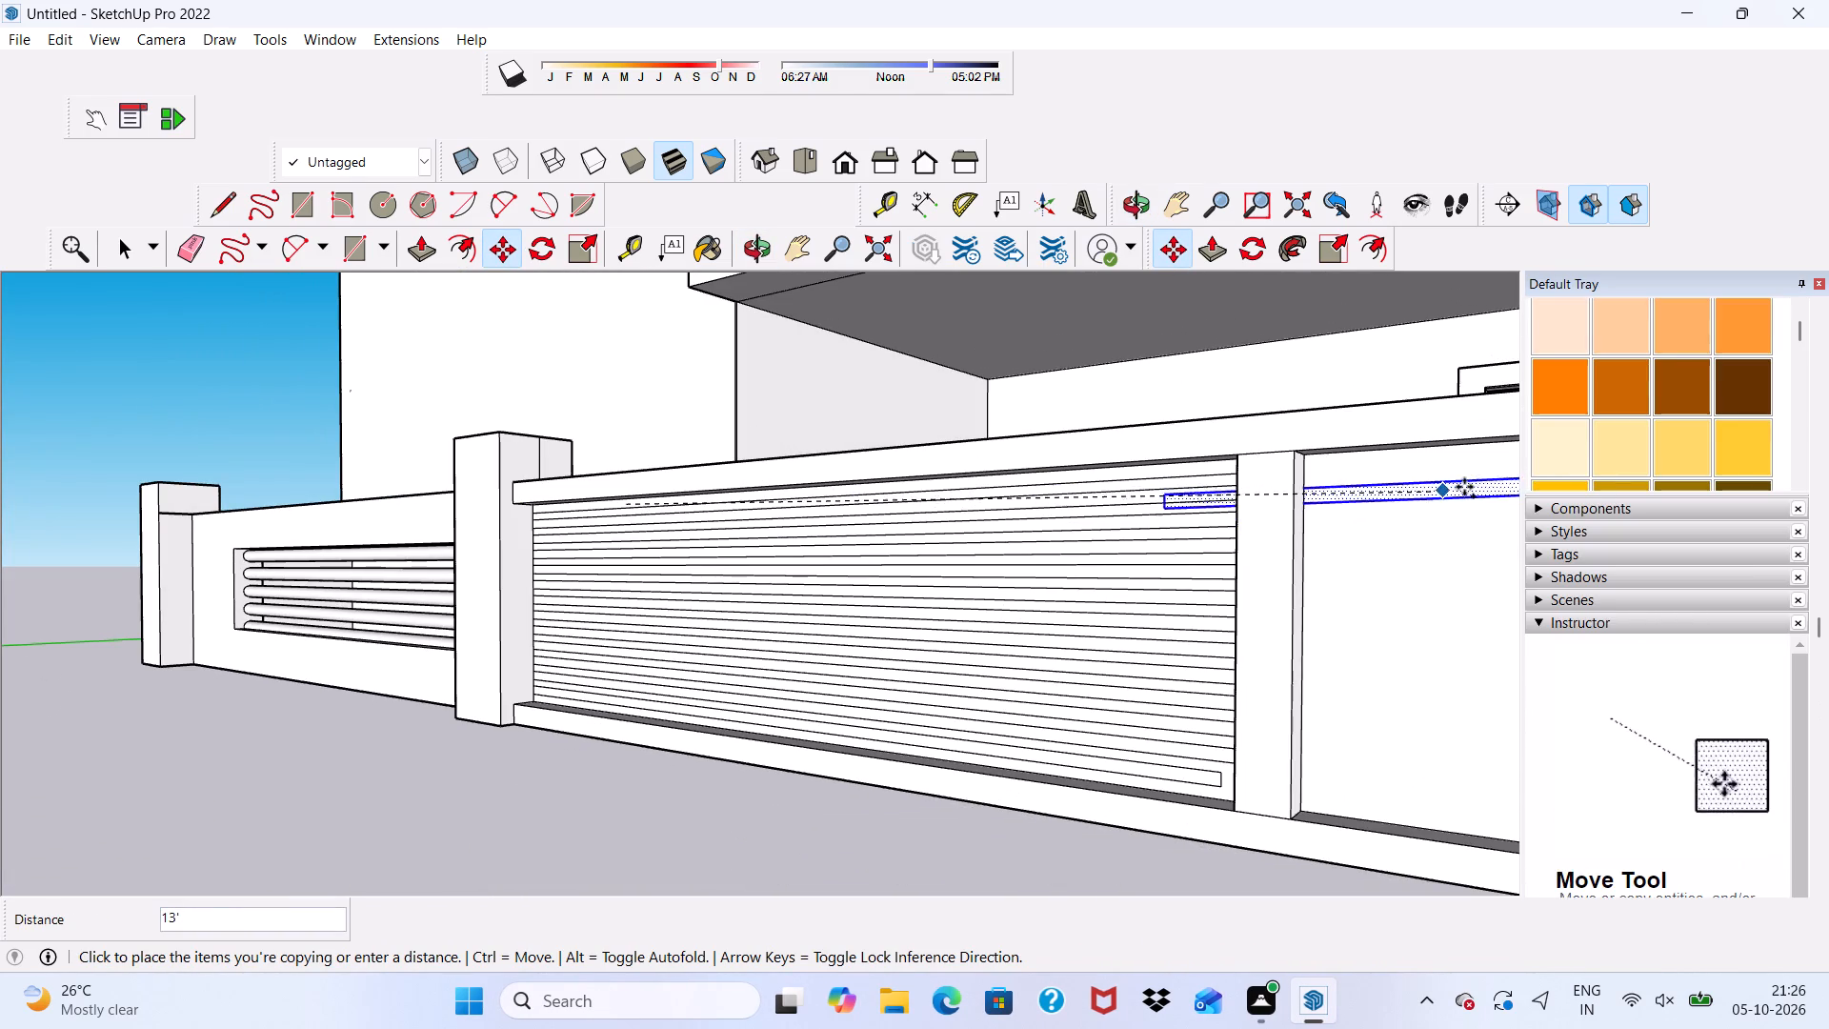
scroll(1555, 480, "up", 1)
scroll(1513, 483, "down", 5)
scroll(1208, 481, "up", 1)
scroll(1204, 484, "down", 5)
scroll(1074, 472, "up", 1)
scroll(1073, 475, "down", 9)
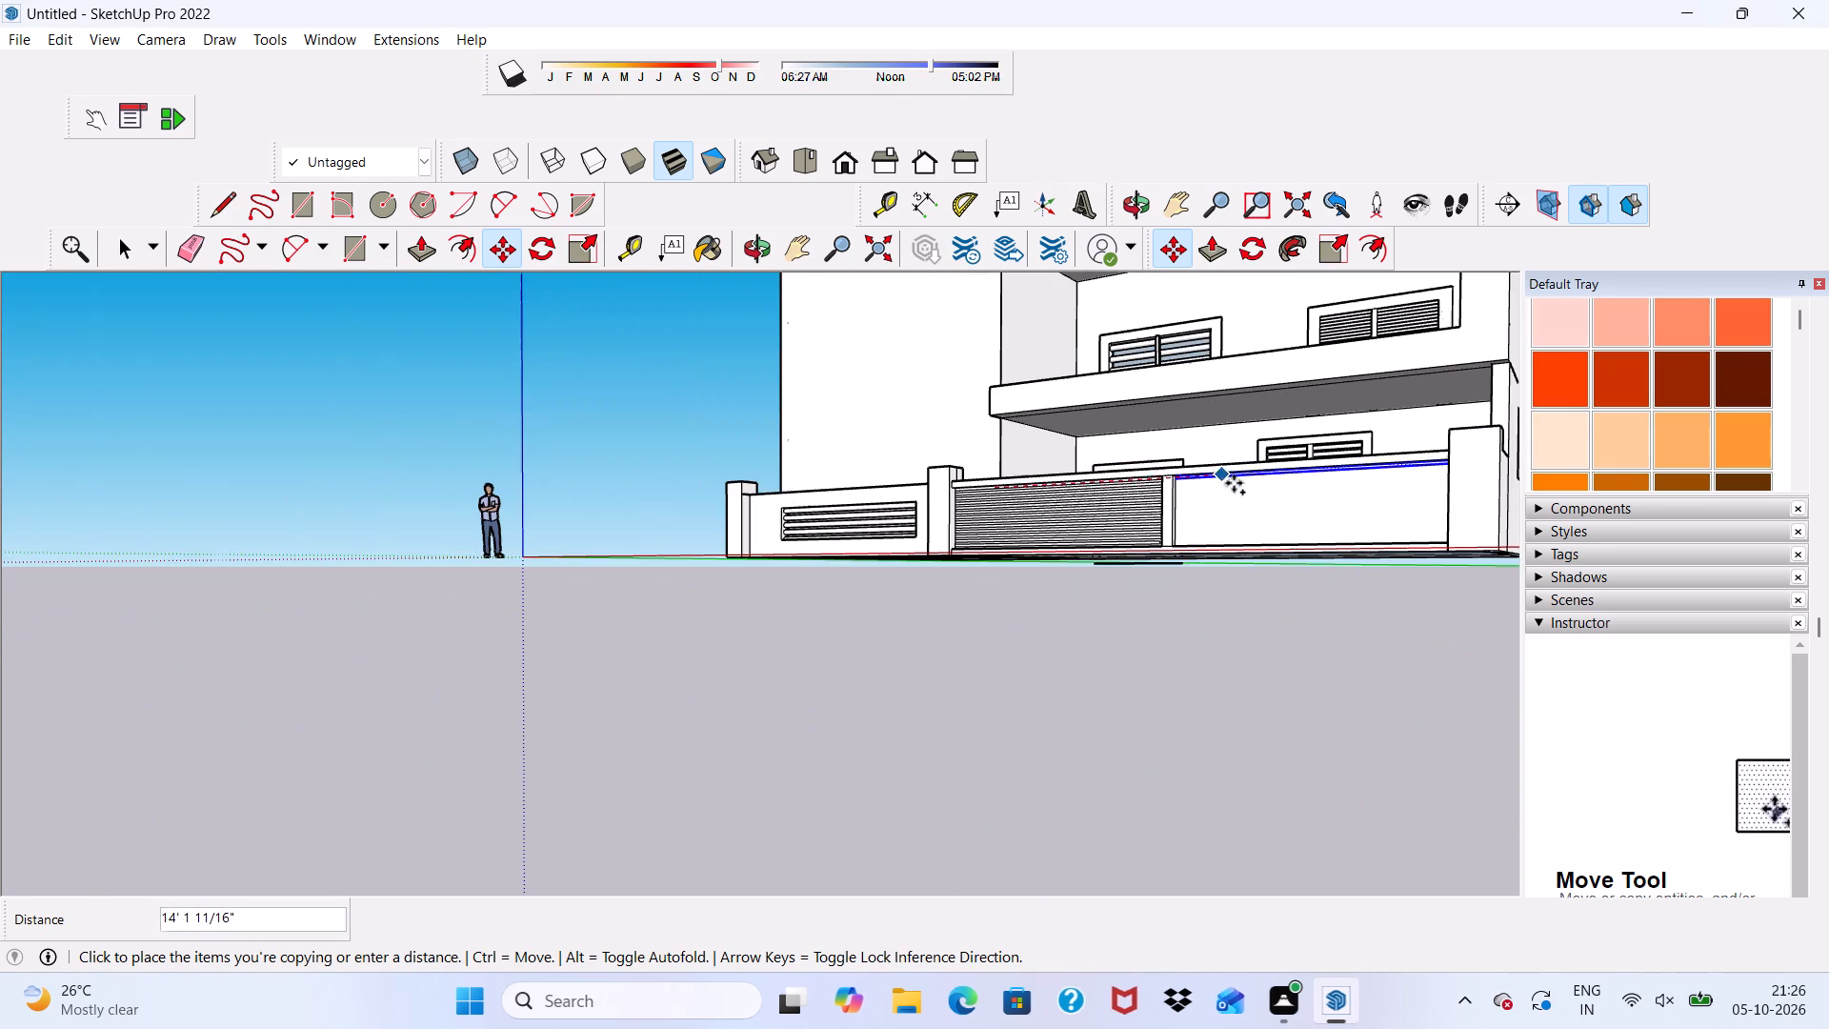
scroll(1234, 483, "down", 1)
scroll(1245, 490, "up", 8)
scroll(1223, 477, "down", 1)
scroll(1223, 477, "up", 8)
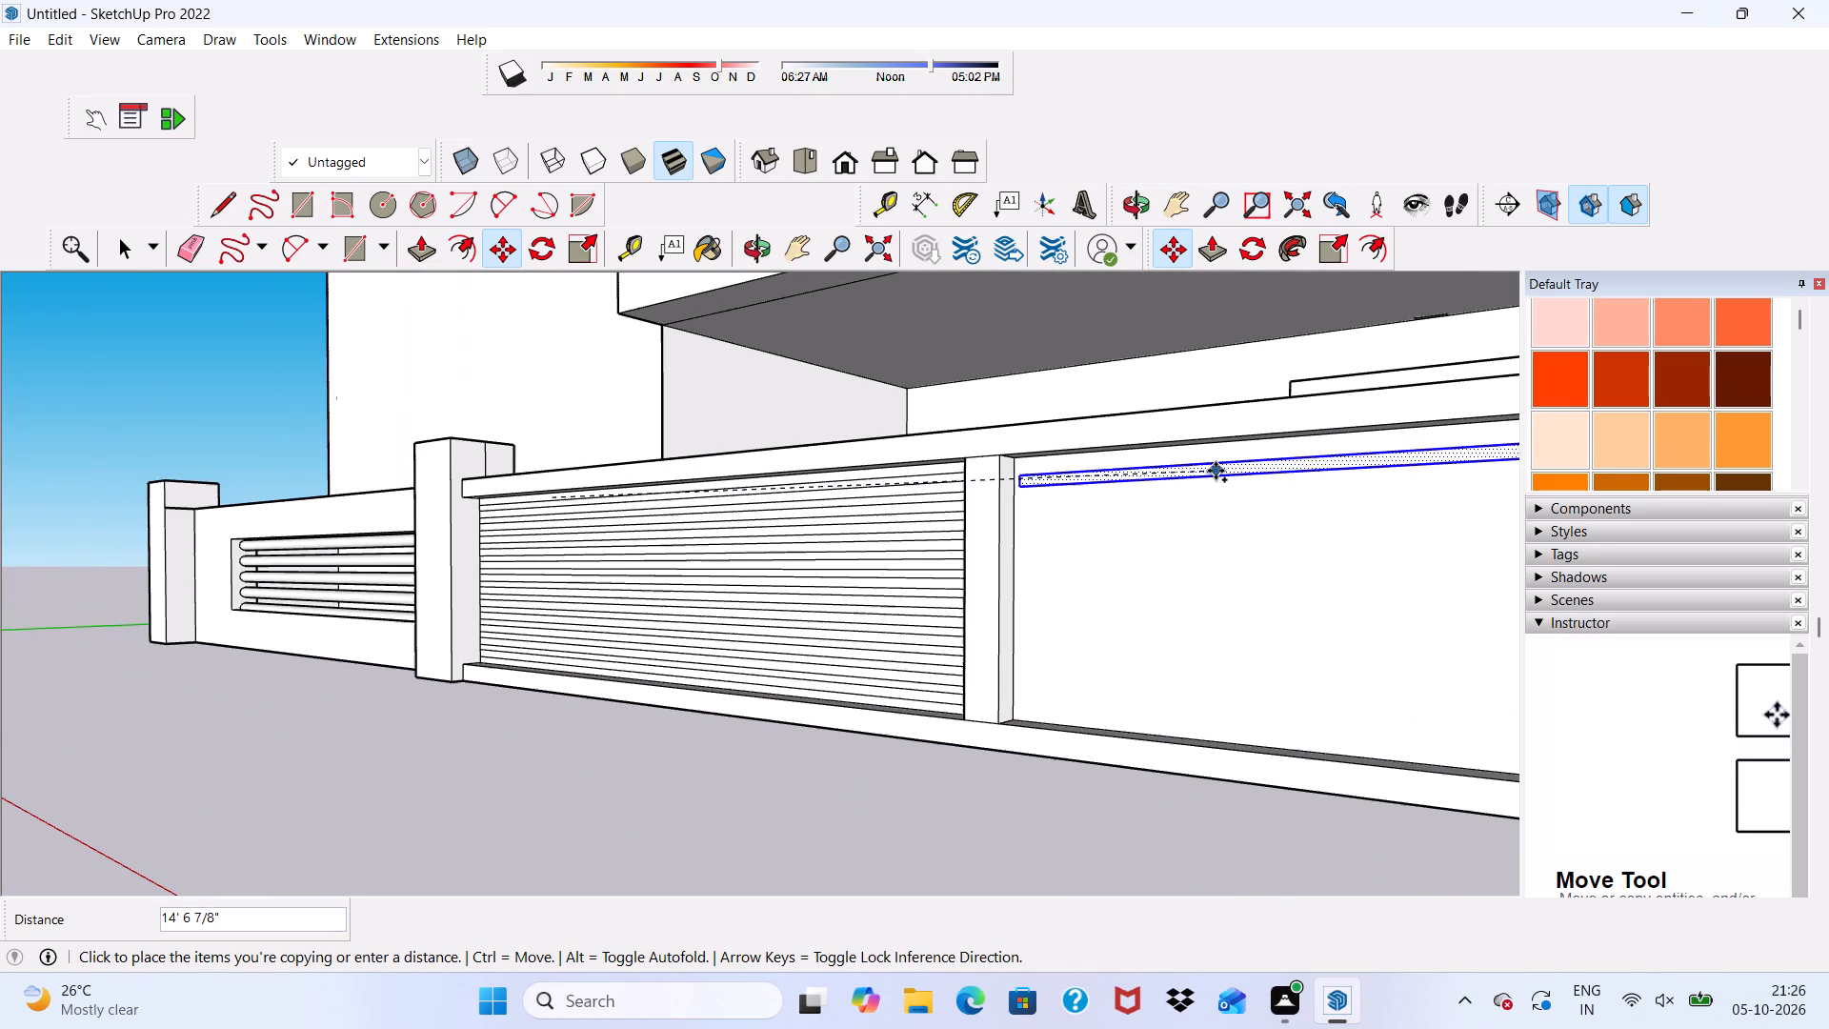
left_click(1211, 457)
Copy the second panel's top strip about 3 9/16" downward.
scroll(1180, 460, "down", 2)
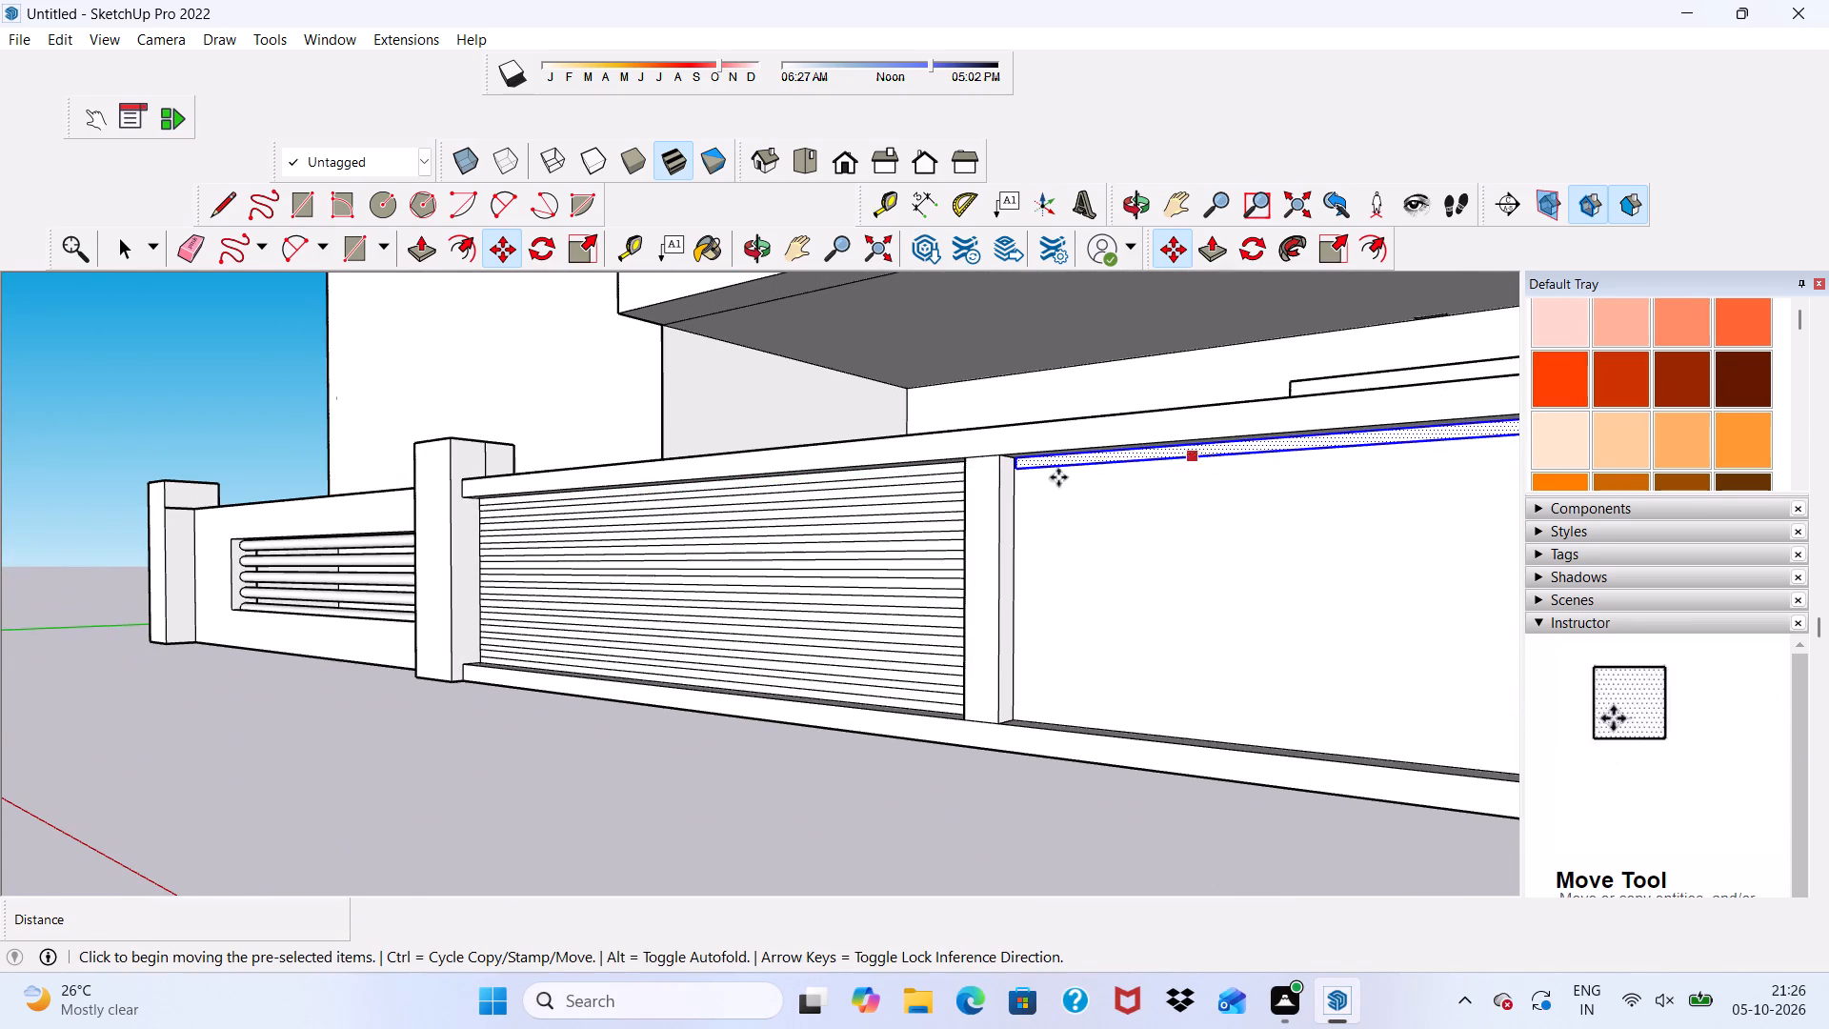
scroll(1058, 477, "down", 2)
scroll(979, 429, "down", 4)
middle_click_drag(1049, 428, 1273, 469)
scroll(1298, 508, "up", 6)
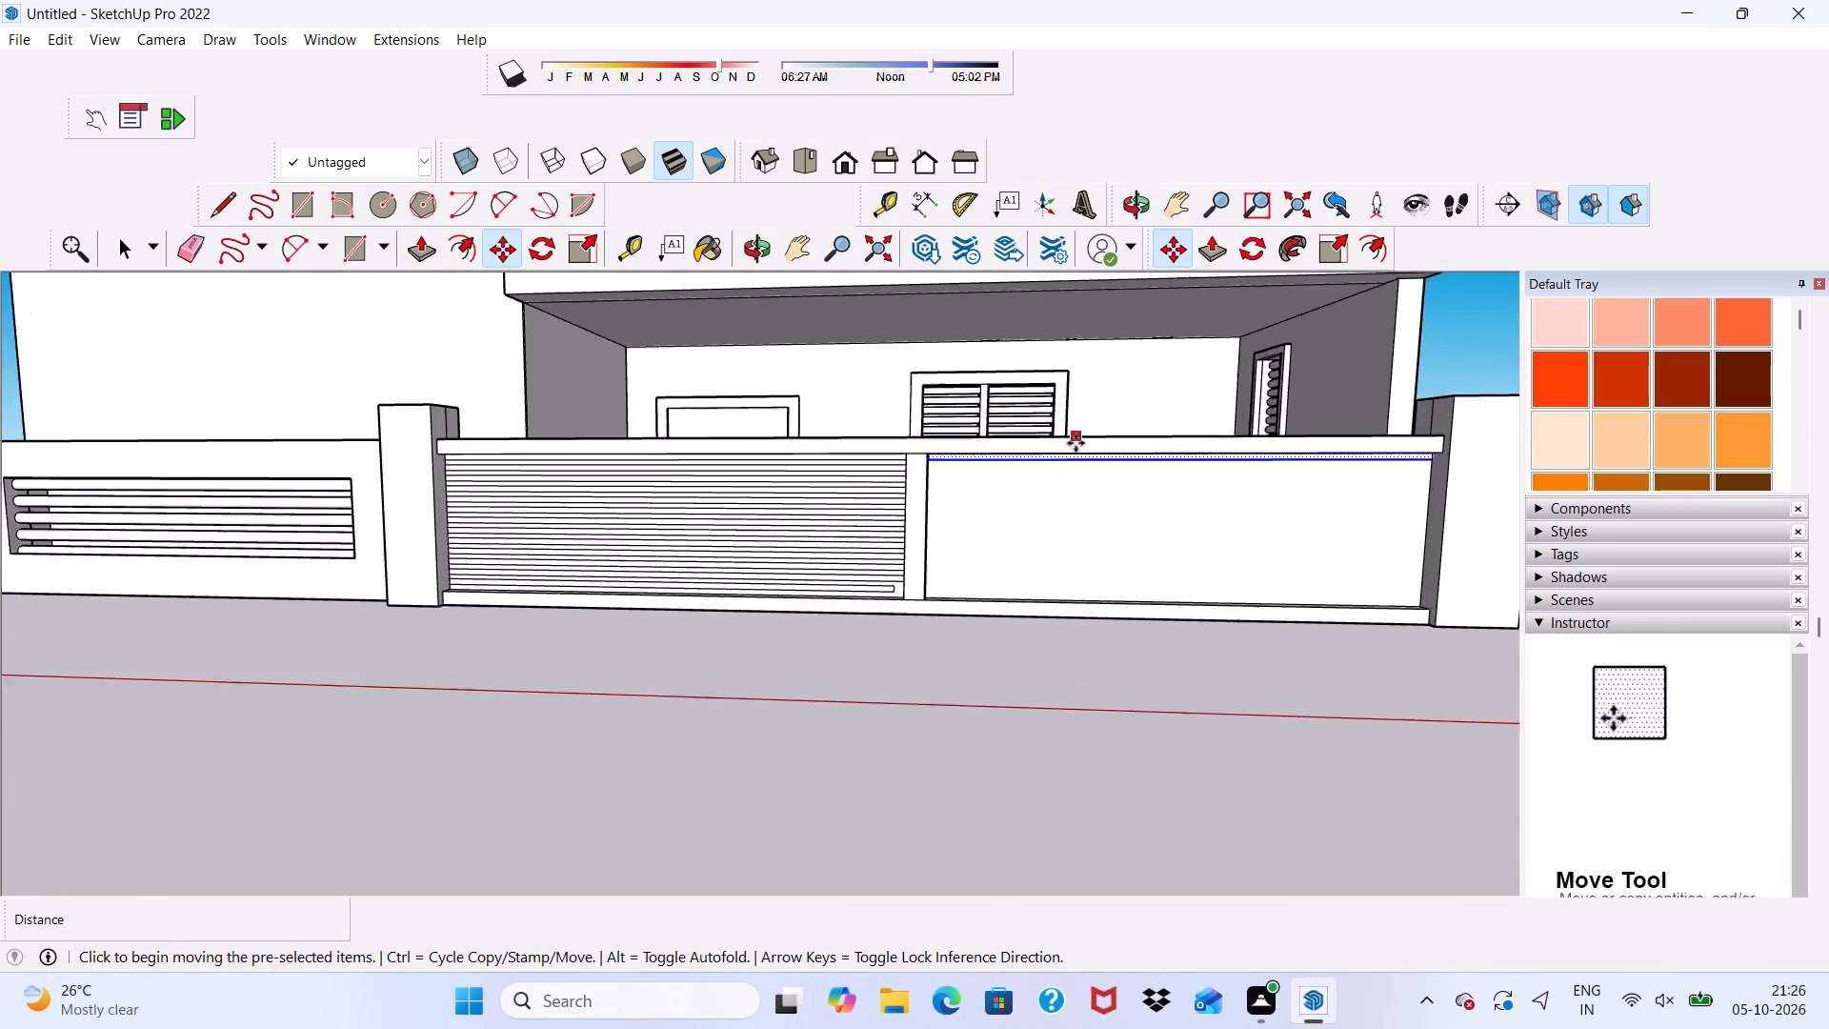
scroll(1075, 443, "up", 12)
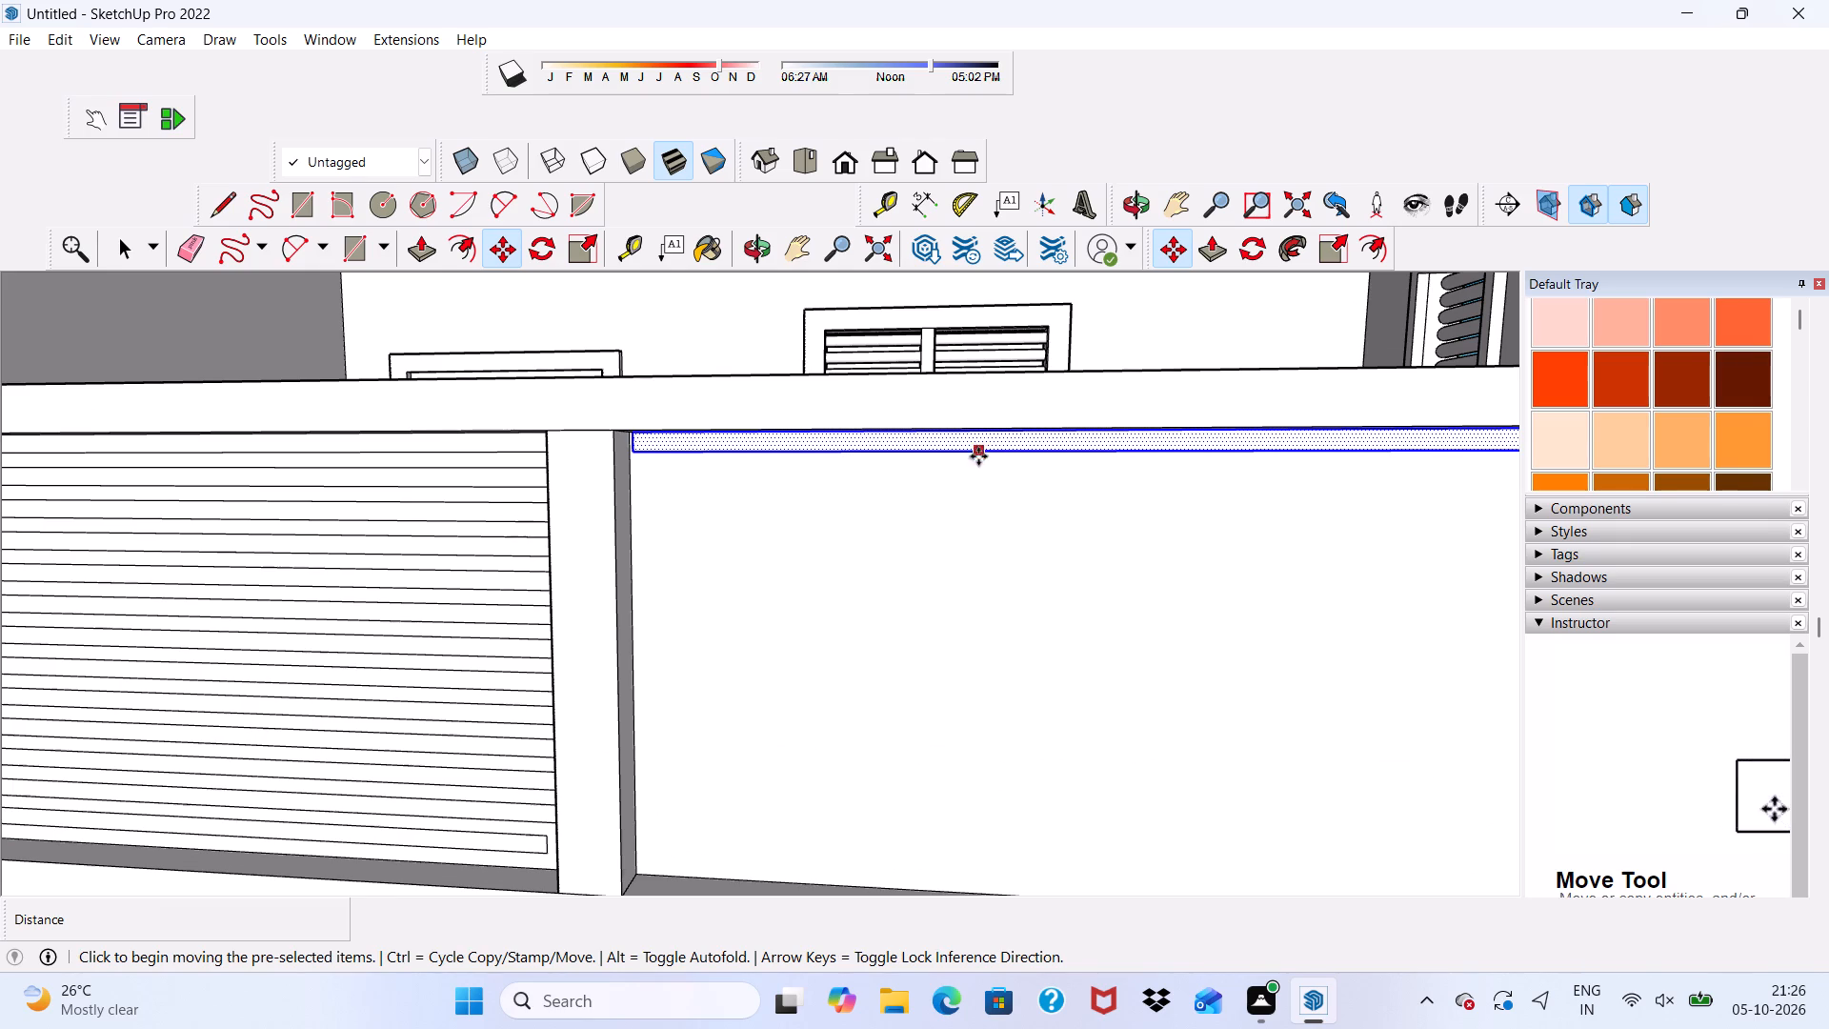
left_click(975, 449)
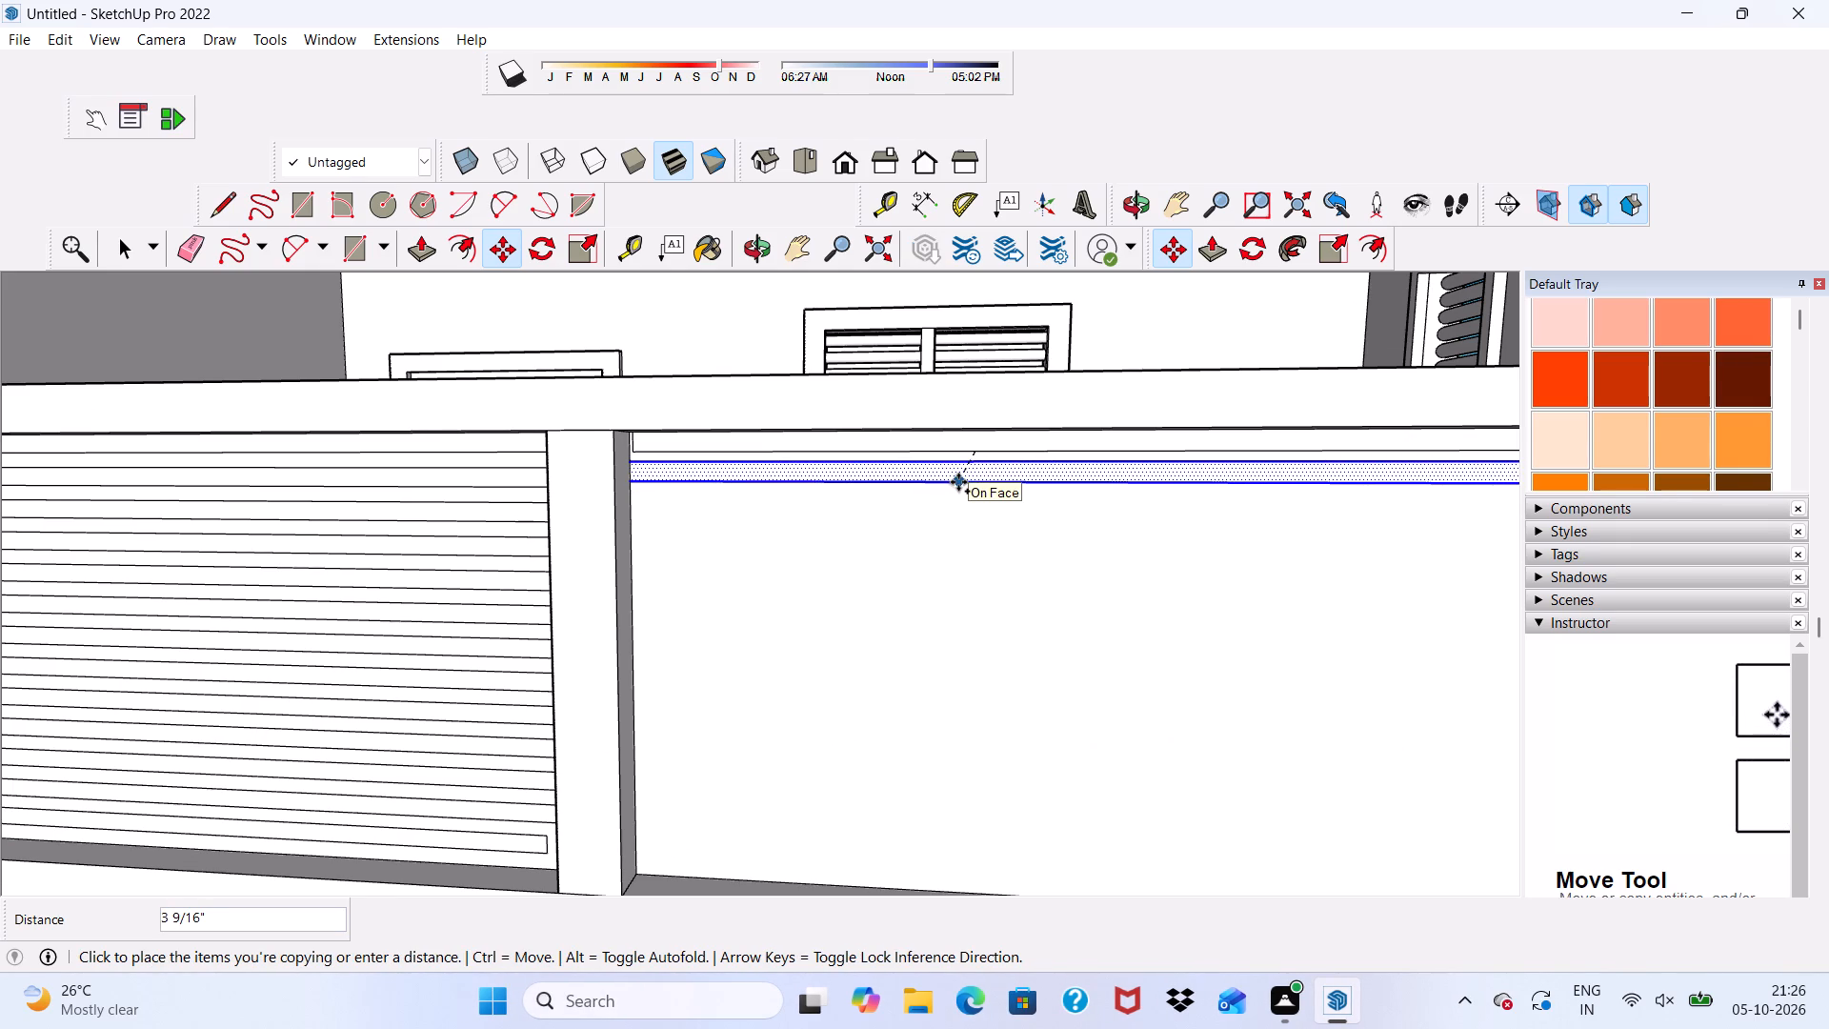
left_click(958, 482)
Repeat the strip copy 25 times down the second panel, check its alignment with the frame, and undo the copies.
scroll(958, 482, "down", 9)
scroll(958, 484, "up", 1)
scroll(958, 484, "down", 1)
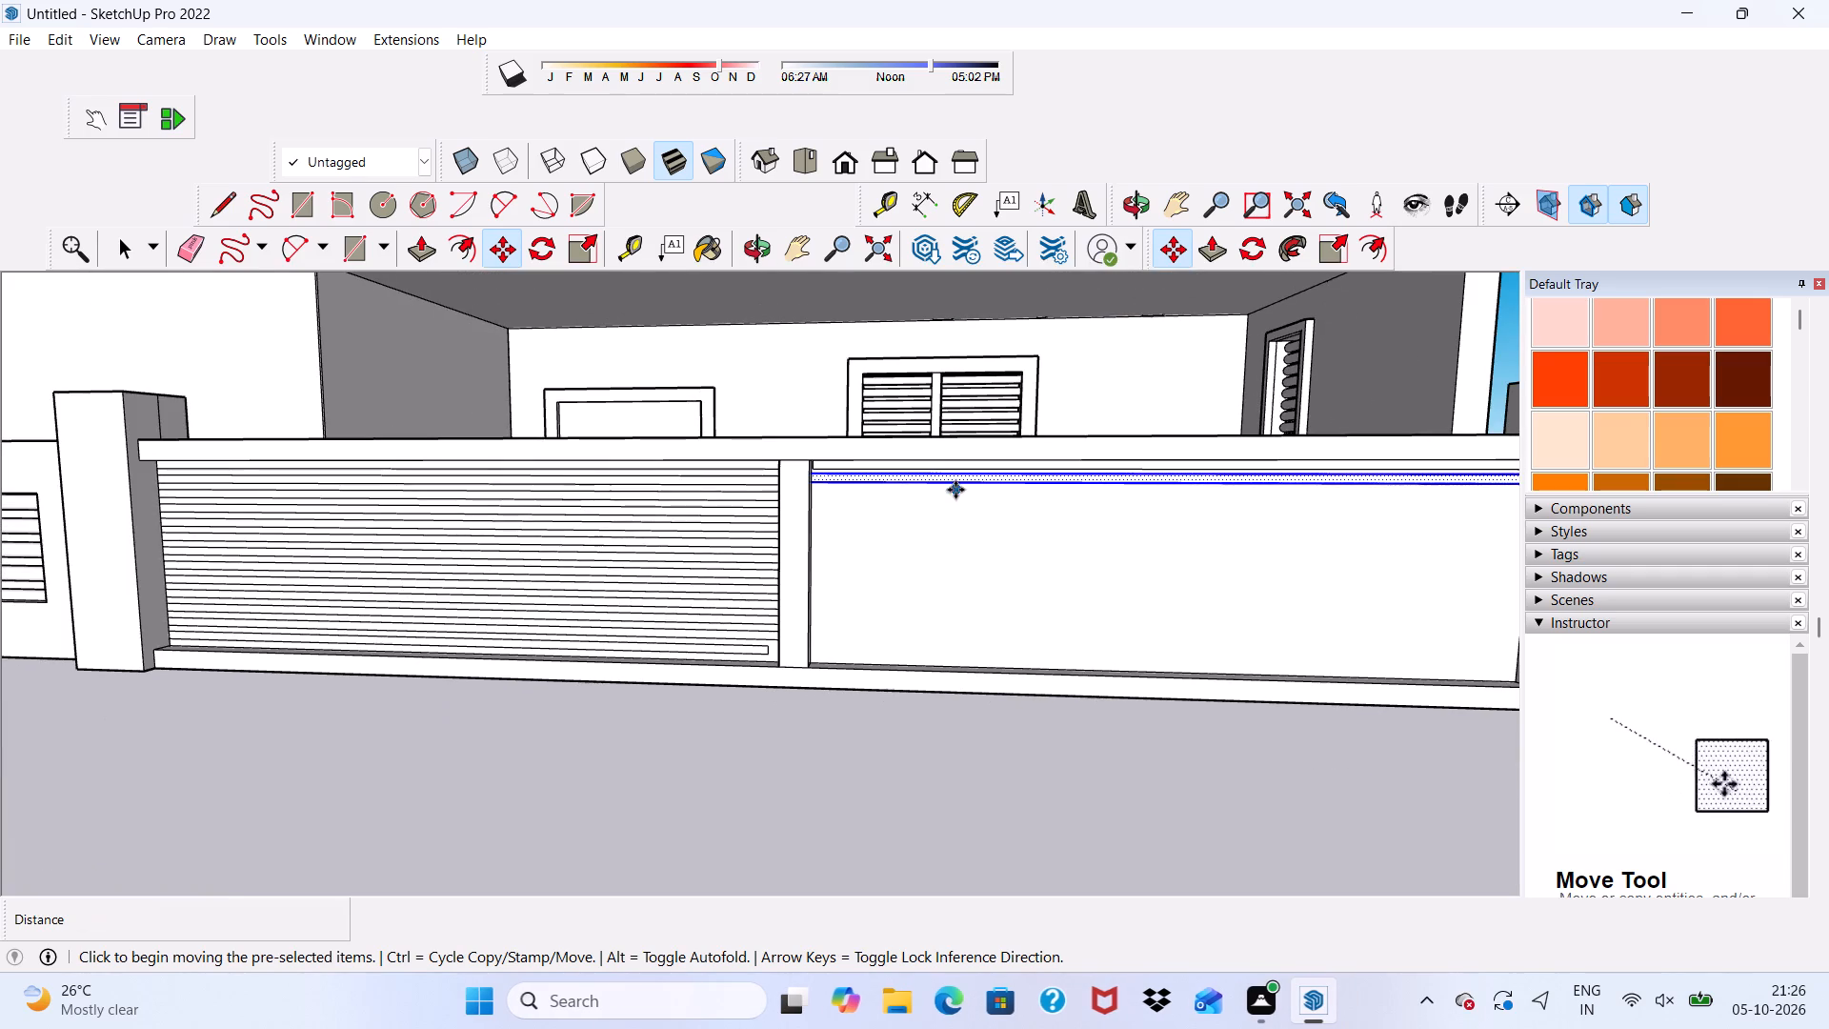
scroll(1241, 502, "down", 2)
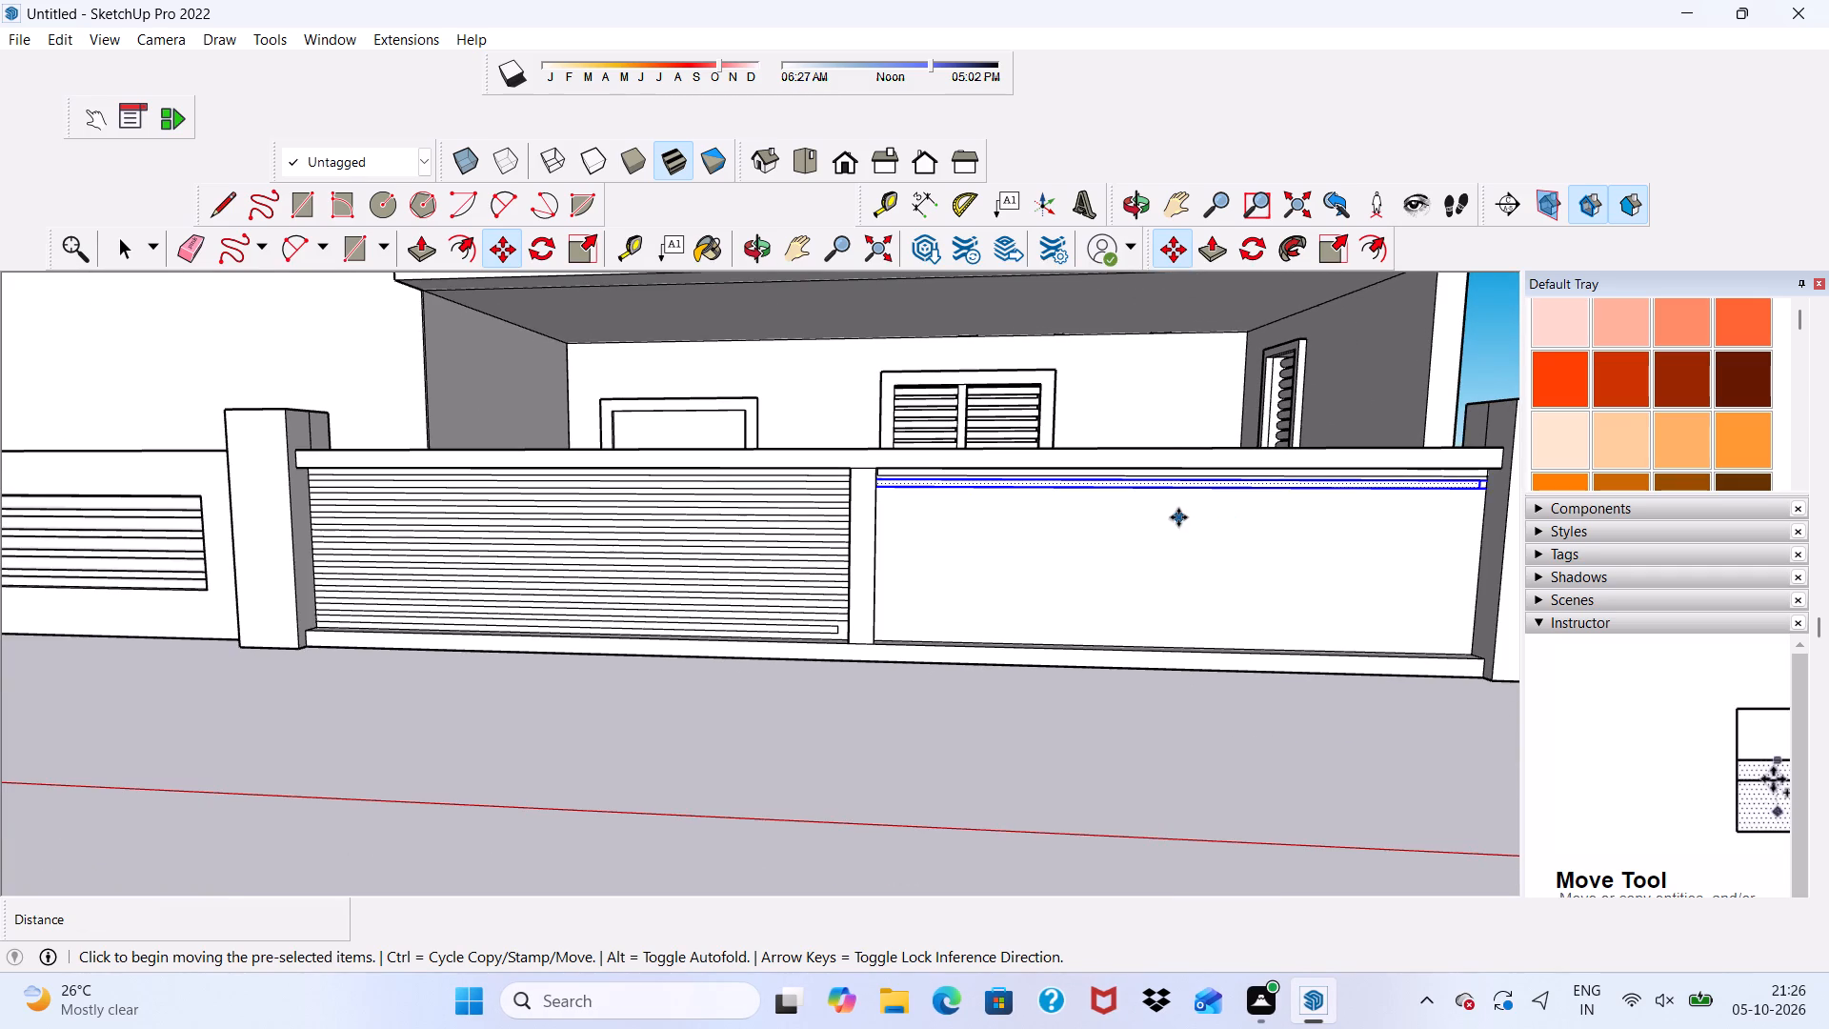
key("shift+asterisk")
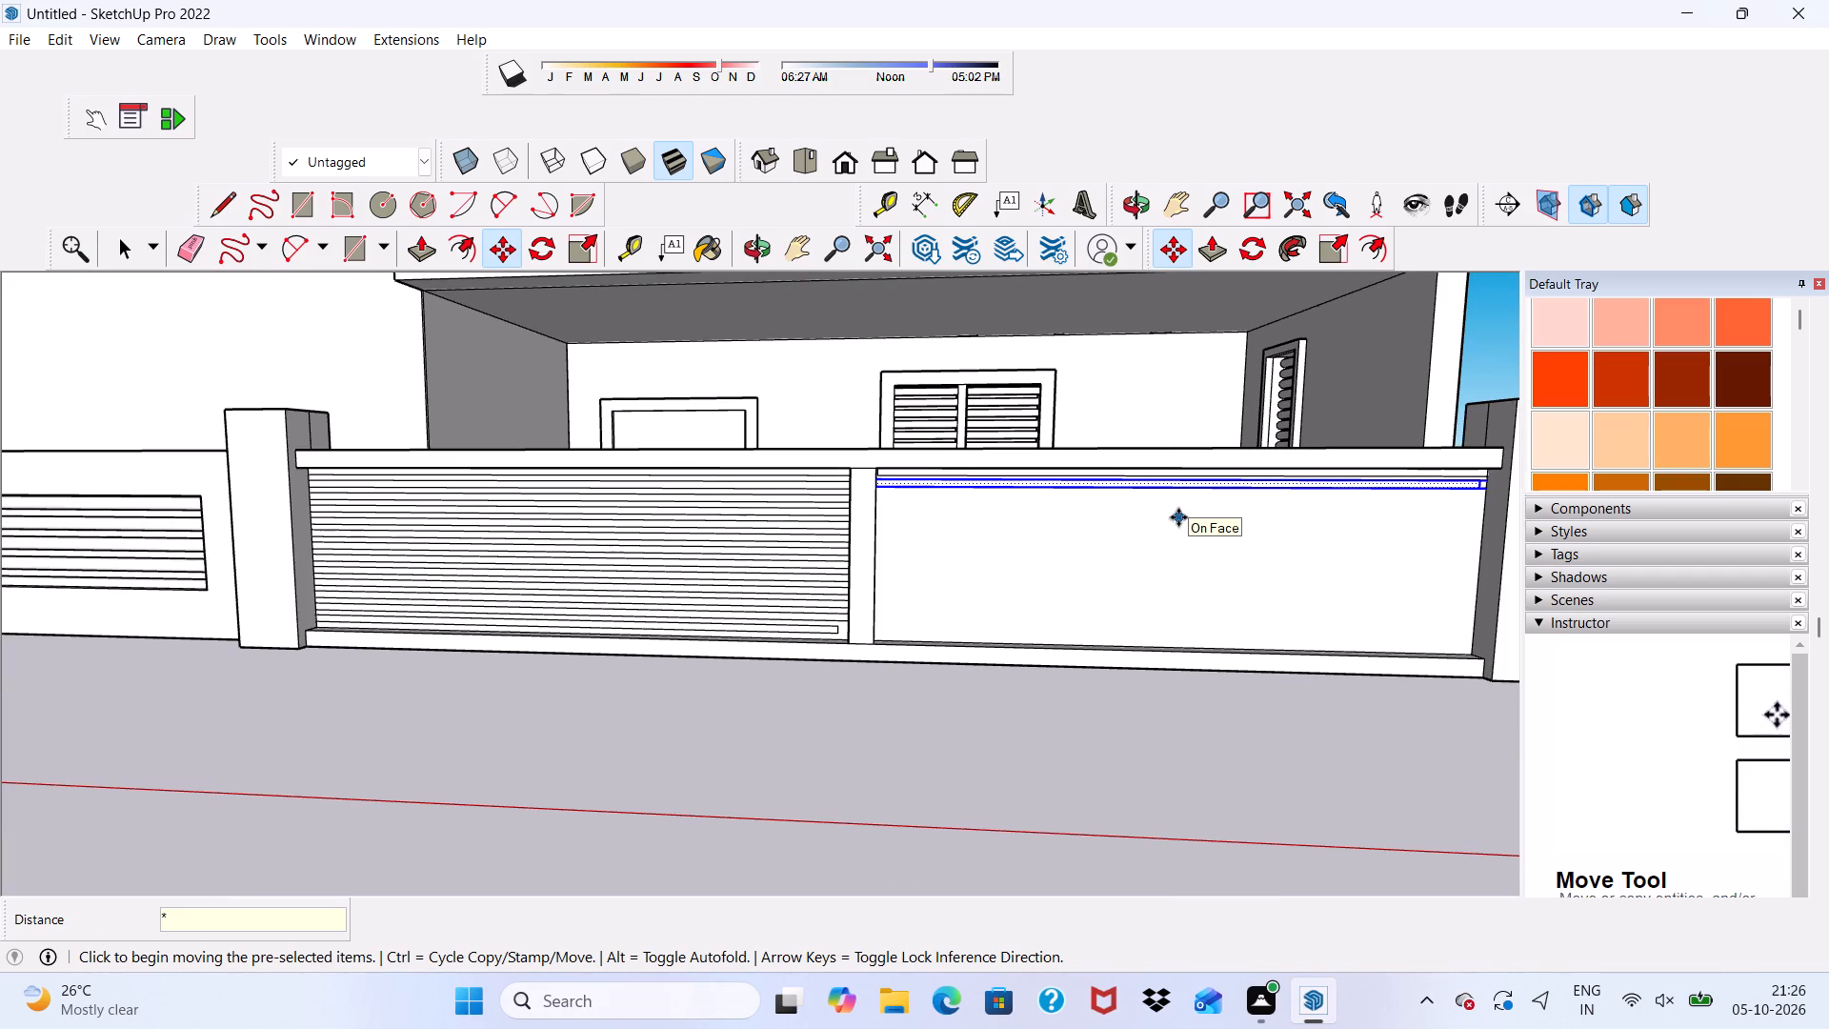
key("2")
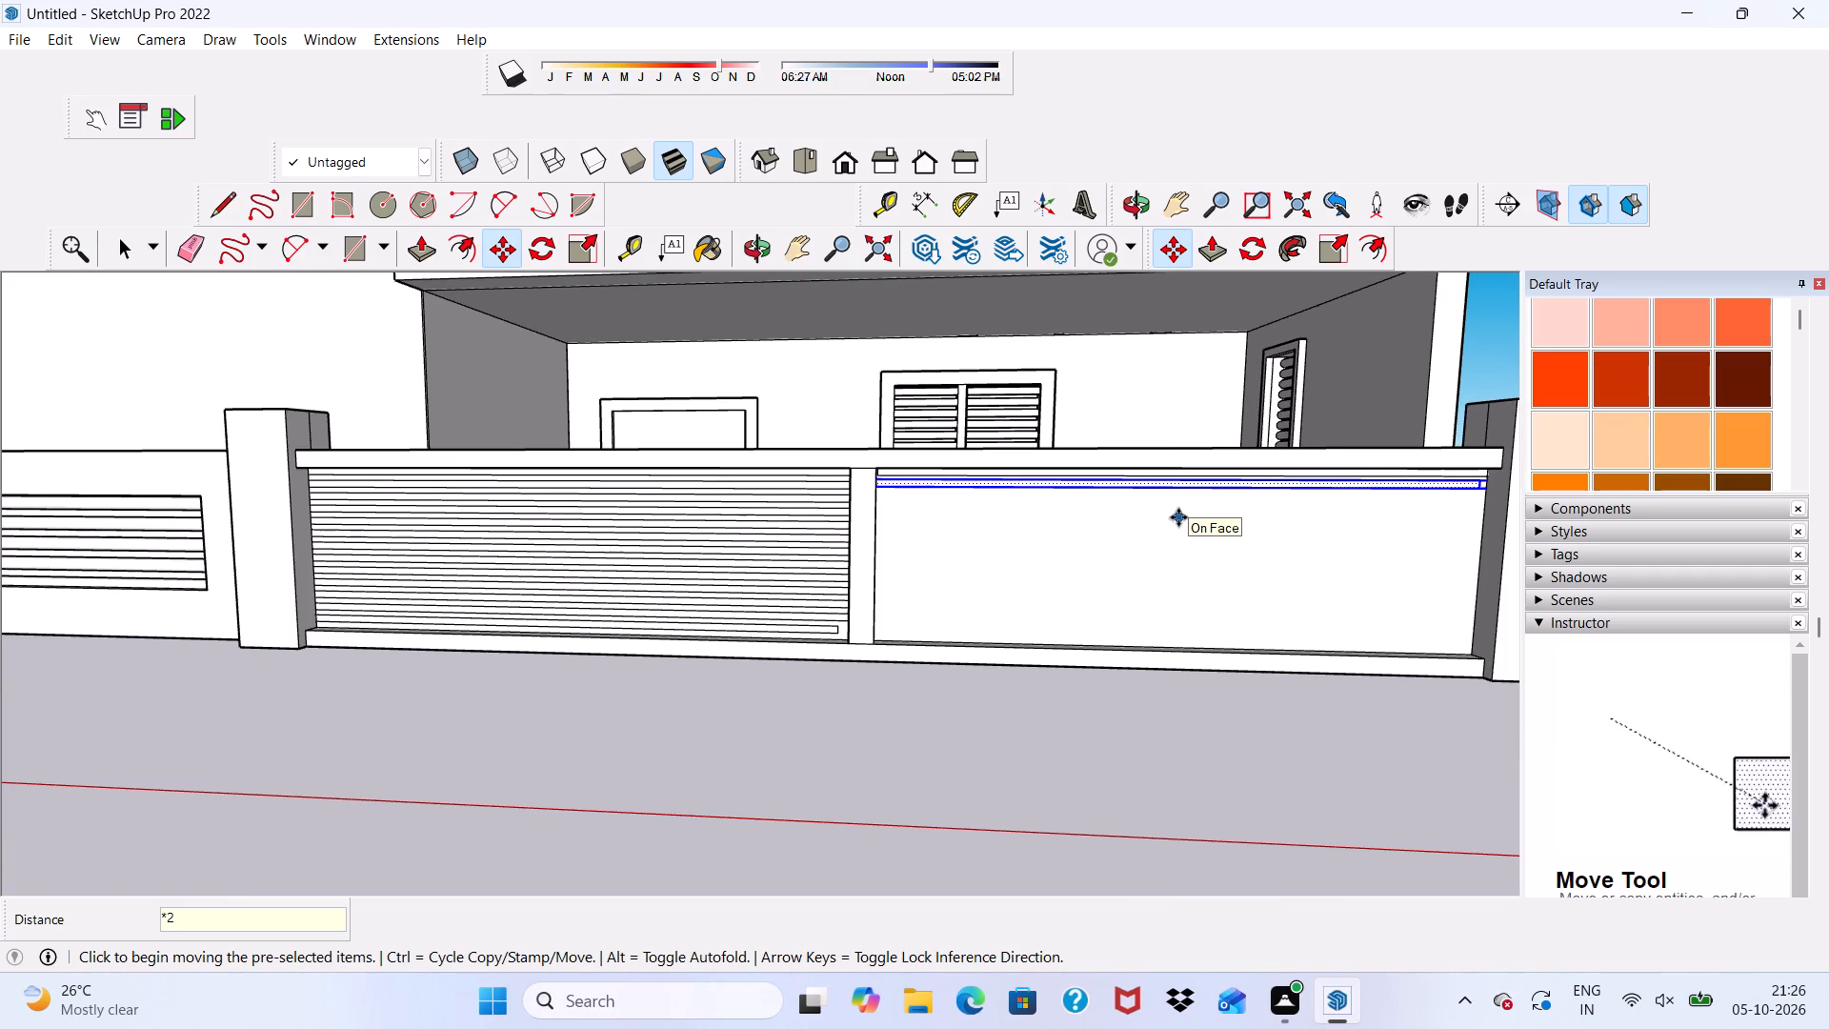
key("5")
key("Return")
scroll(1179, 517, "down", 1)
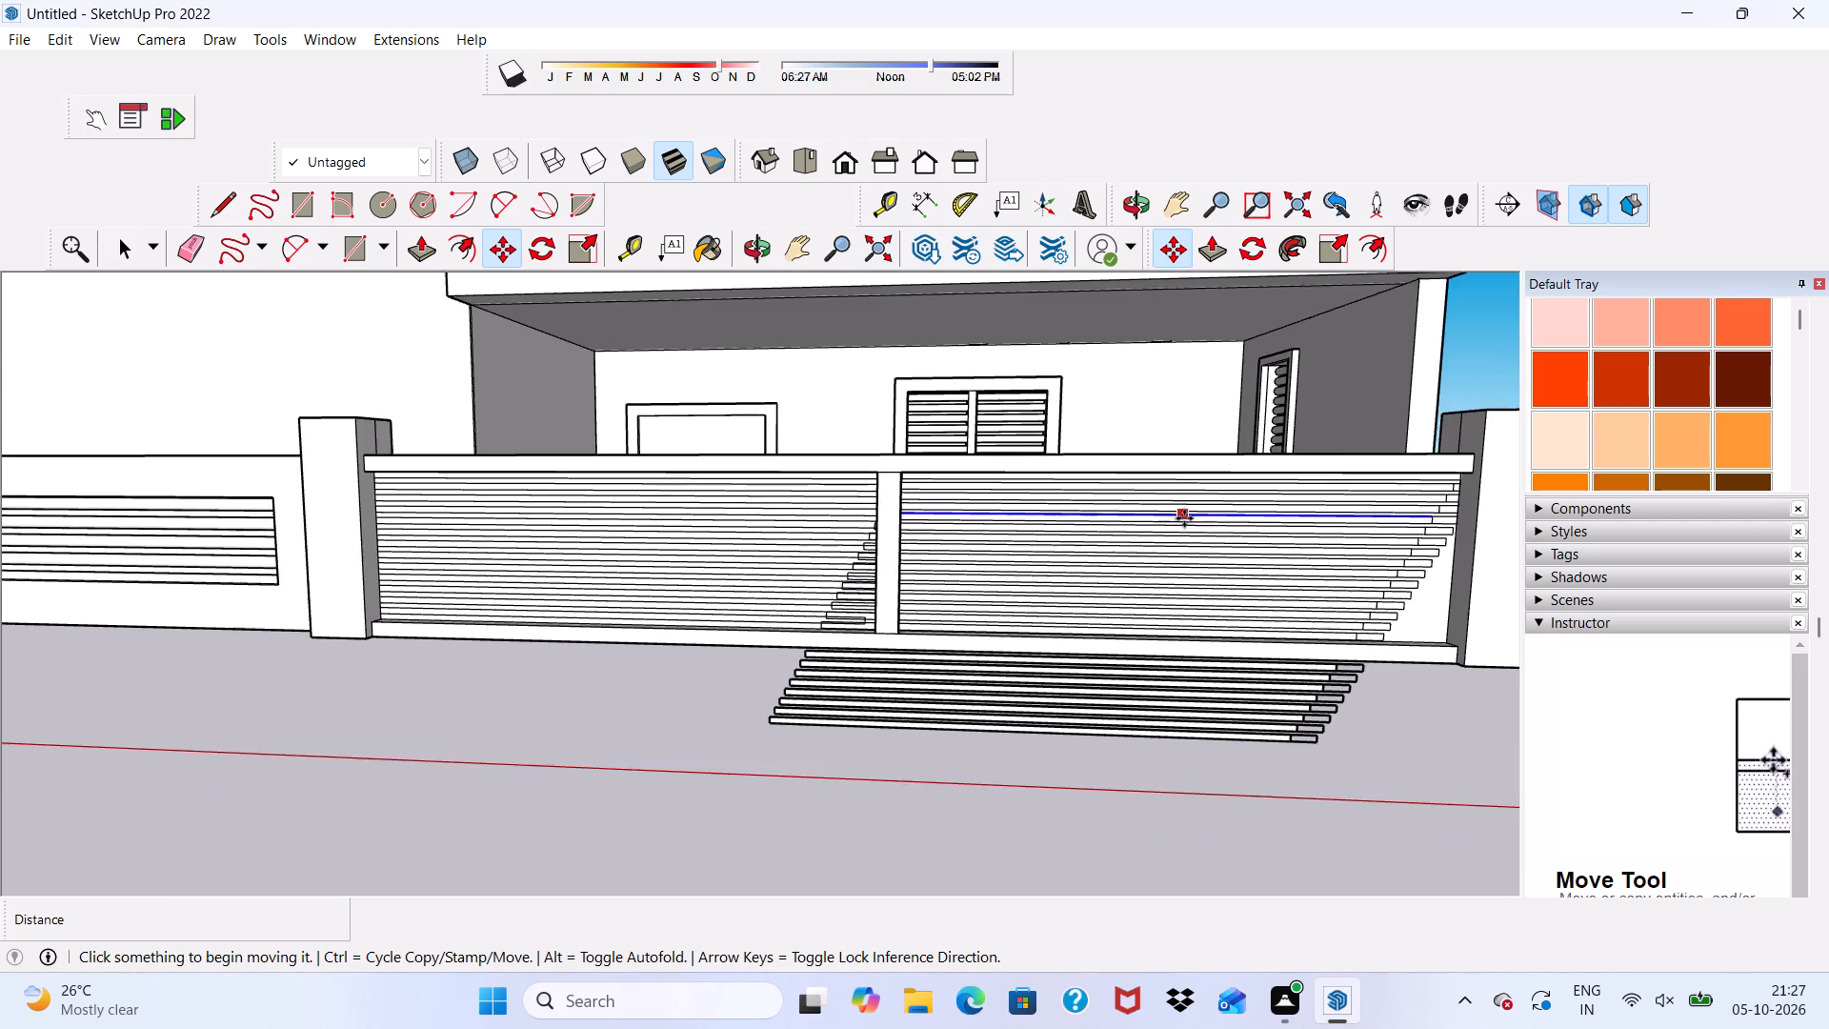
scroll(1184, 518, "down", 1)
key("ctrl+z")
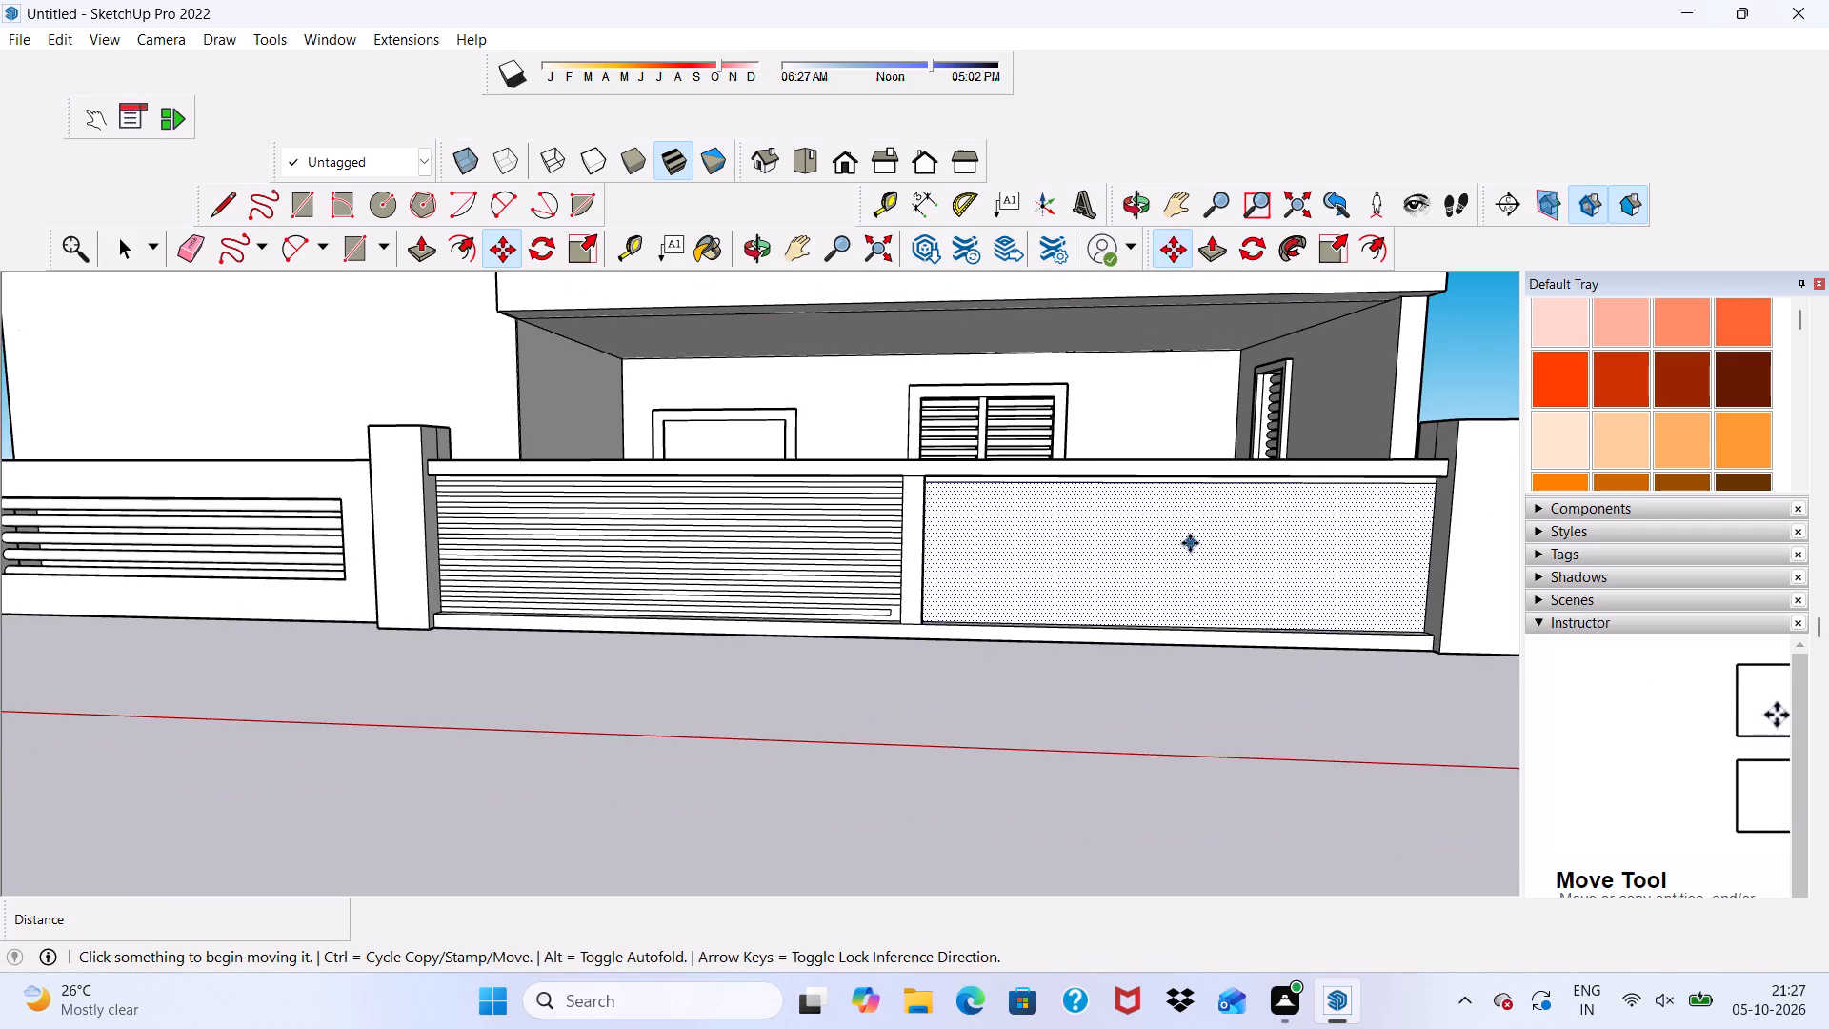
Undo the placement of the top strip that was copied across from the first panel into the second.
scroll(1188, 555, "up", 6)
scroll(1071, 515, "up", 6)
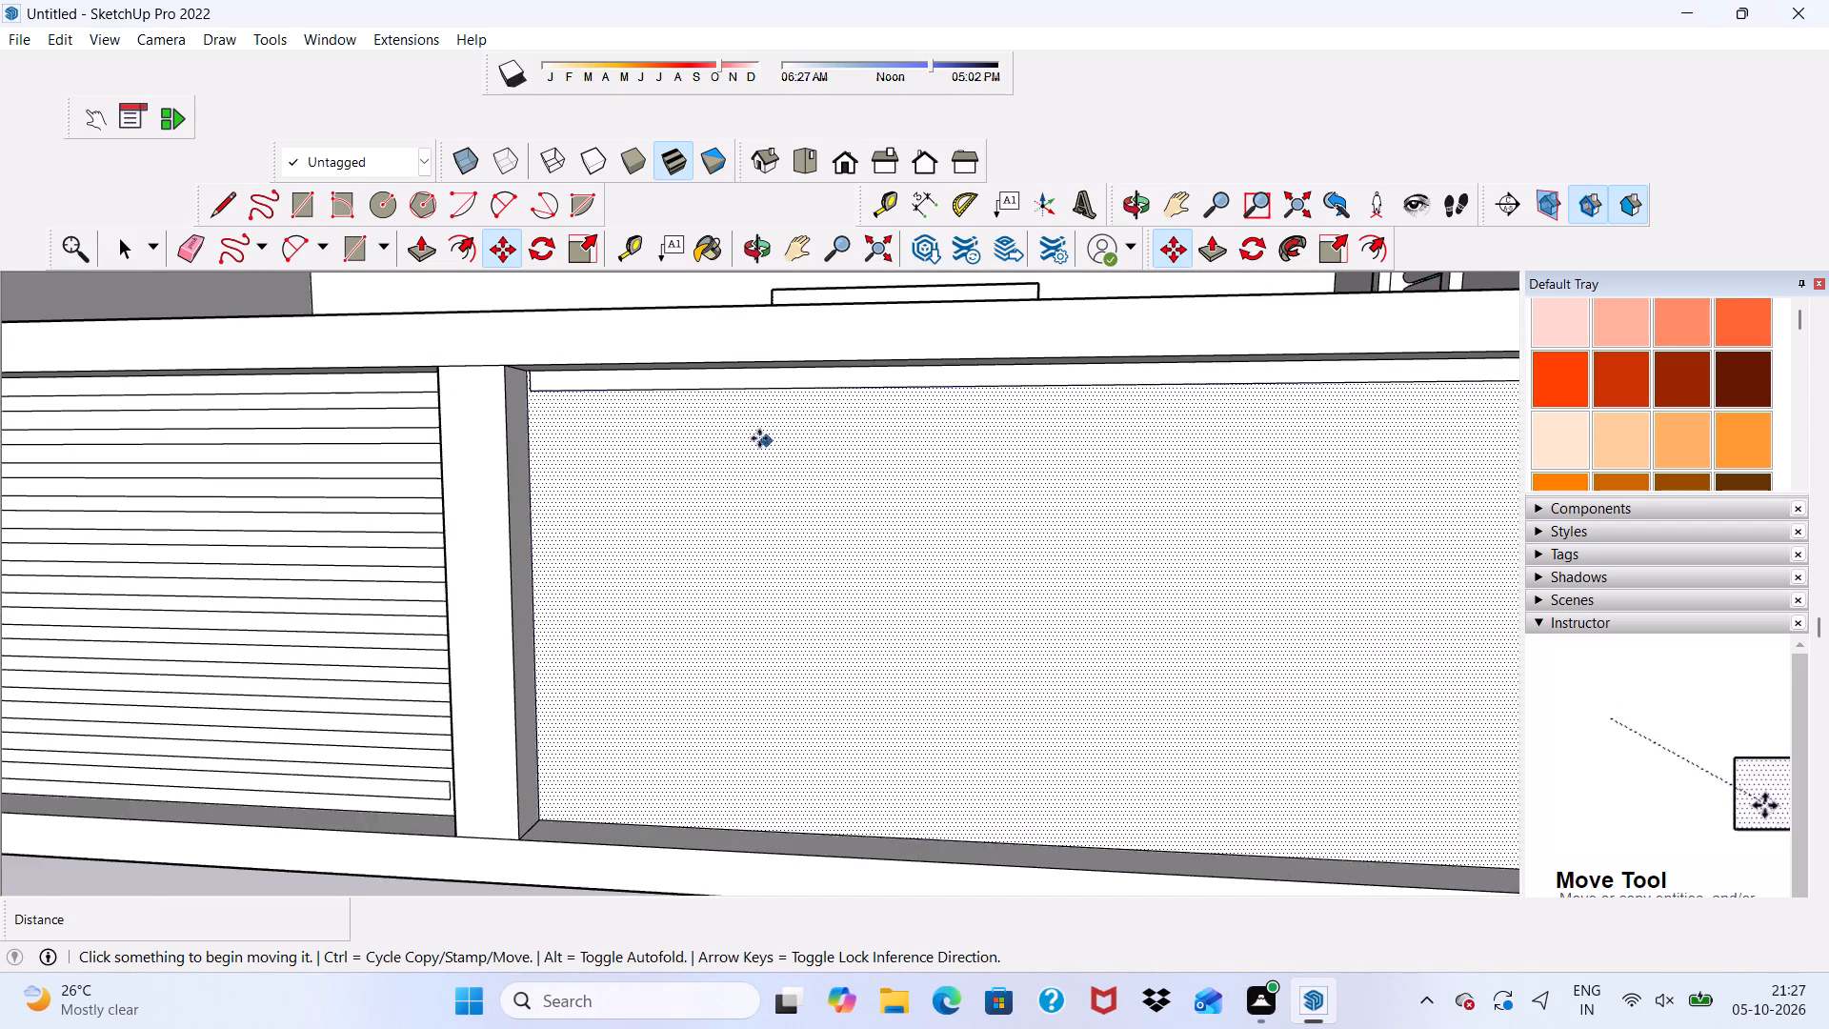
scroll(743, 417, "up", 4)
key("space")
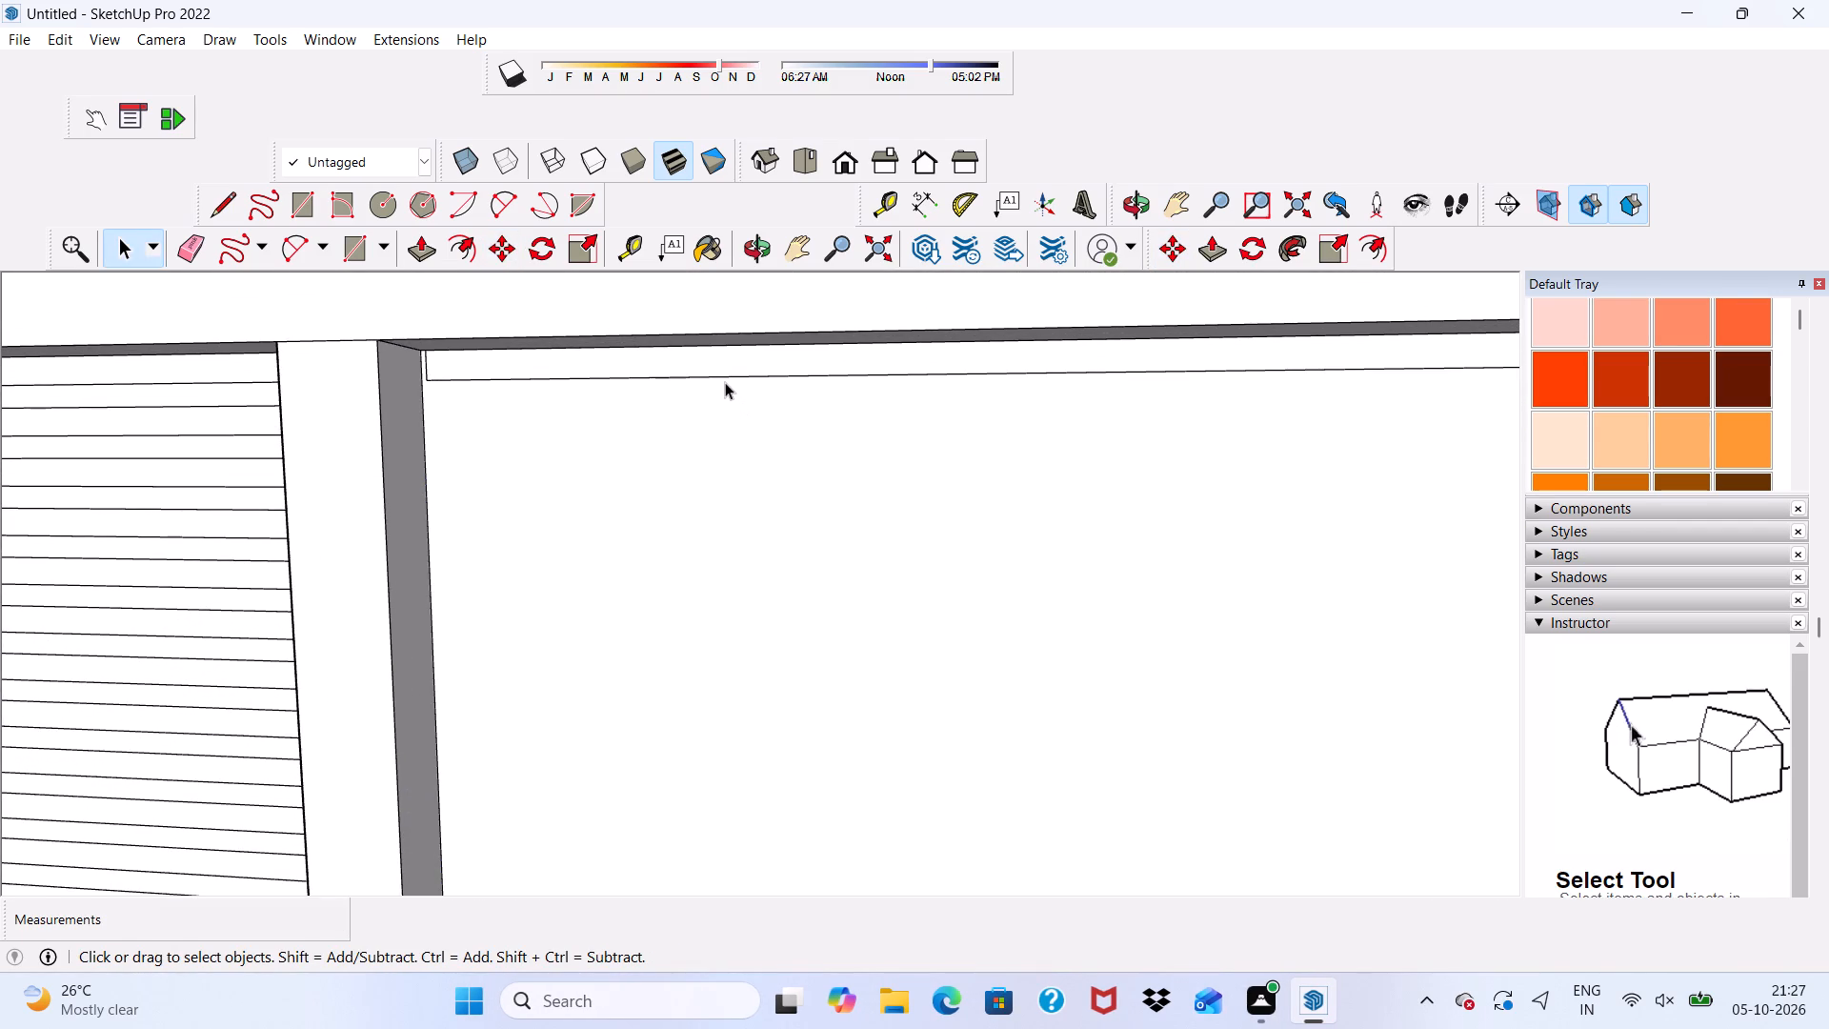
left_click(722, 376)
scroll(721, 375, "down", 1)
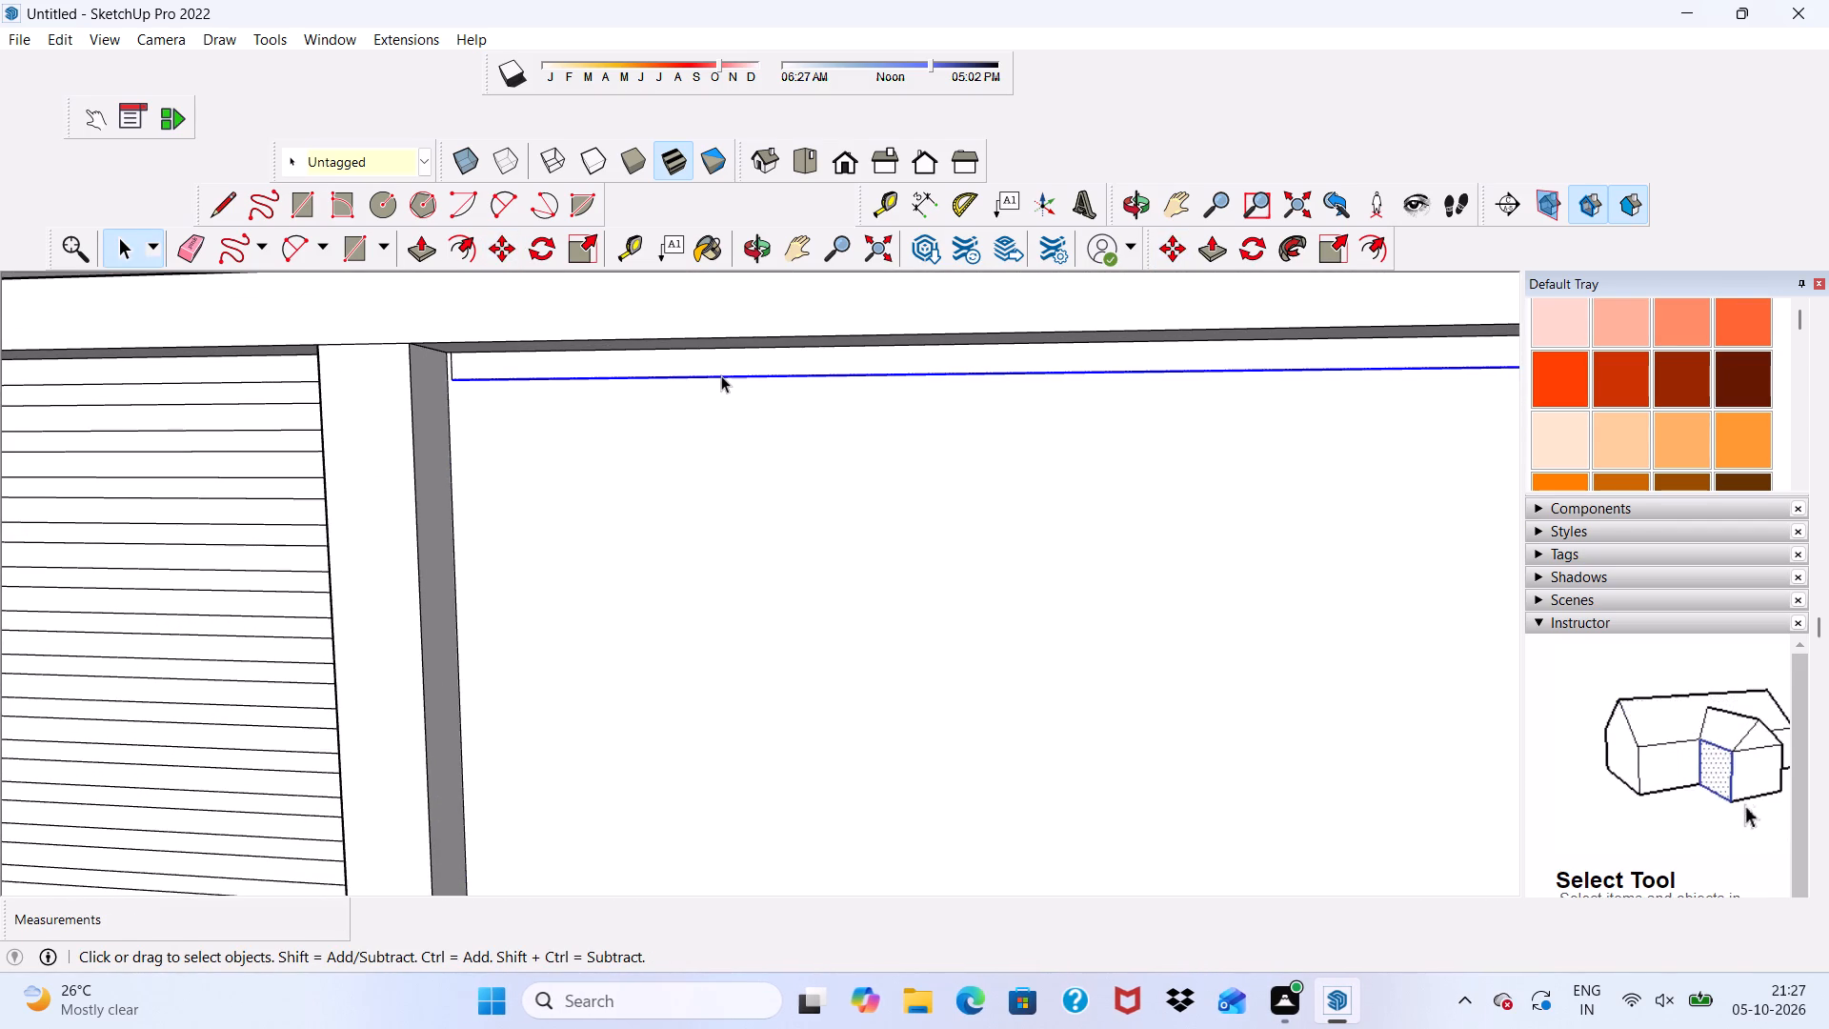
key("ctrl+z")
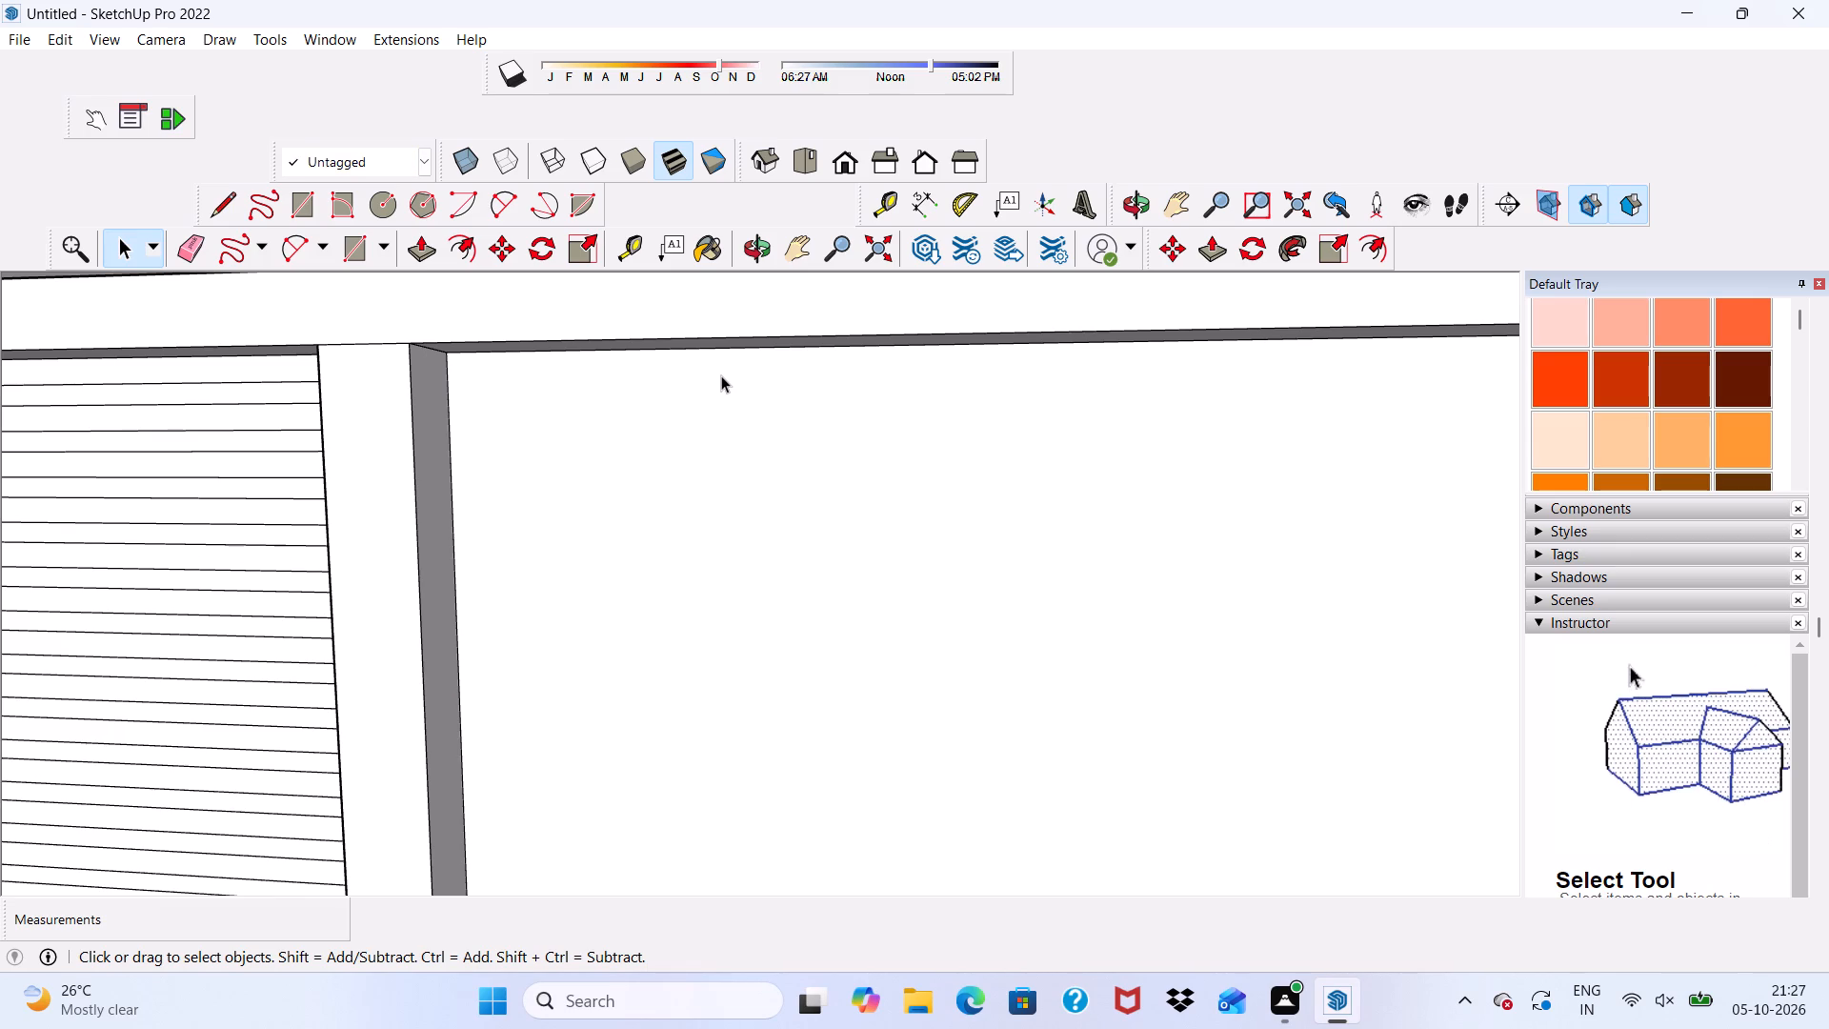
Draw a rectangular strip about 13' 3 1/2" by 3 3/16" directly under the second panel's top rail, spanning its full width.
left_click(302, 192)
scroll(386, 322, "down", 4)
scroll(447, 364, "up", 12)
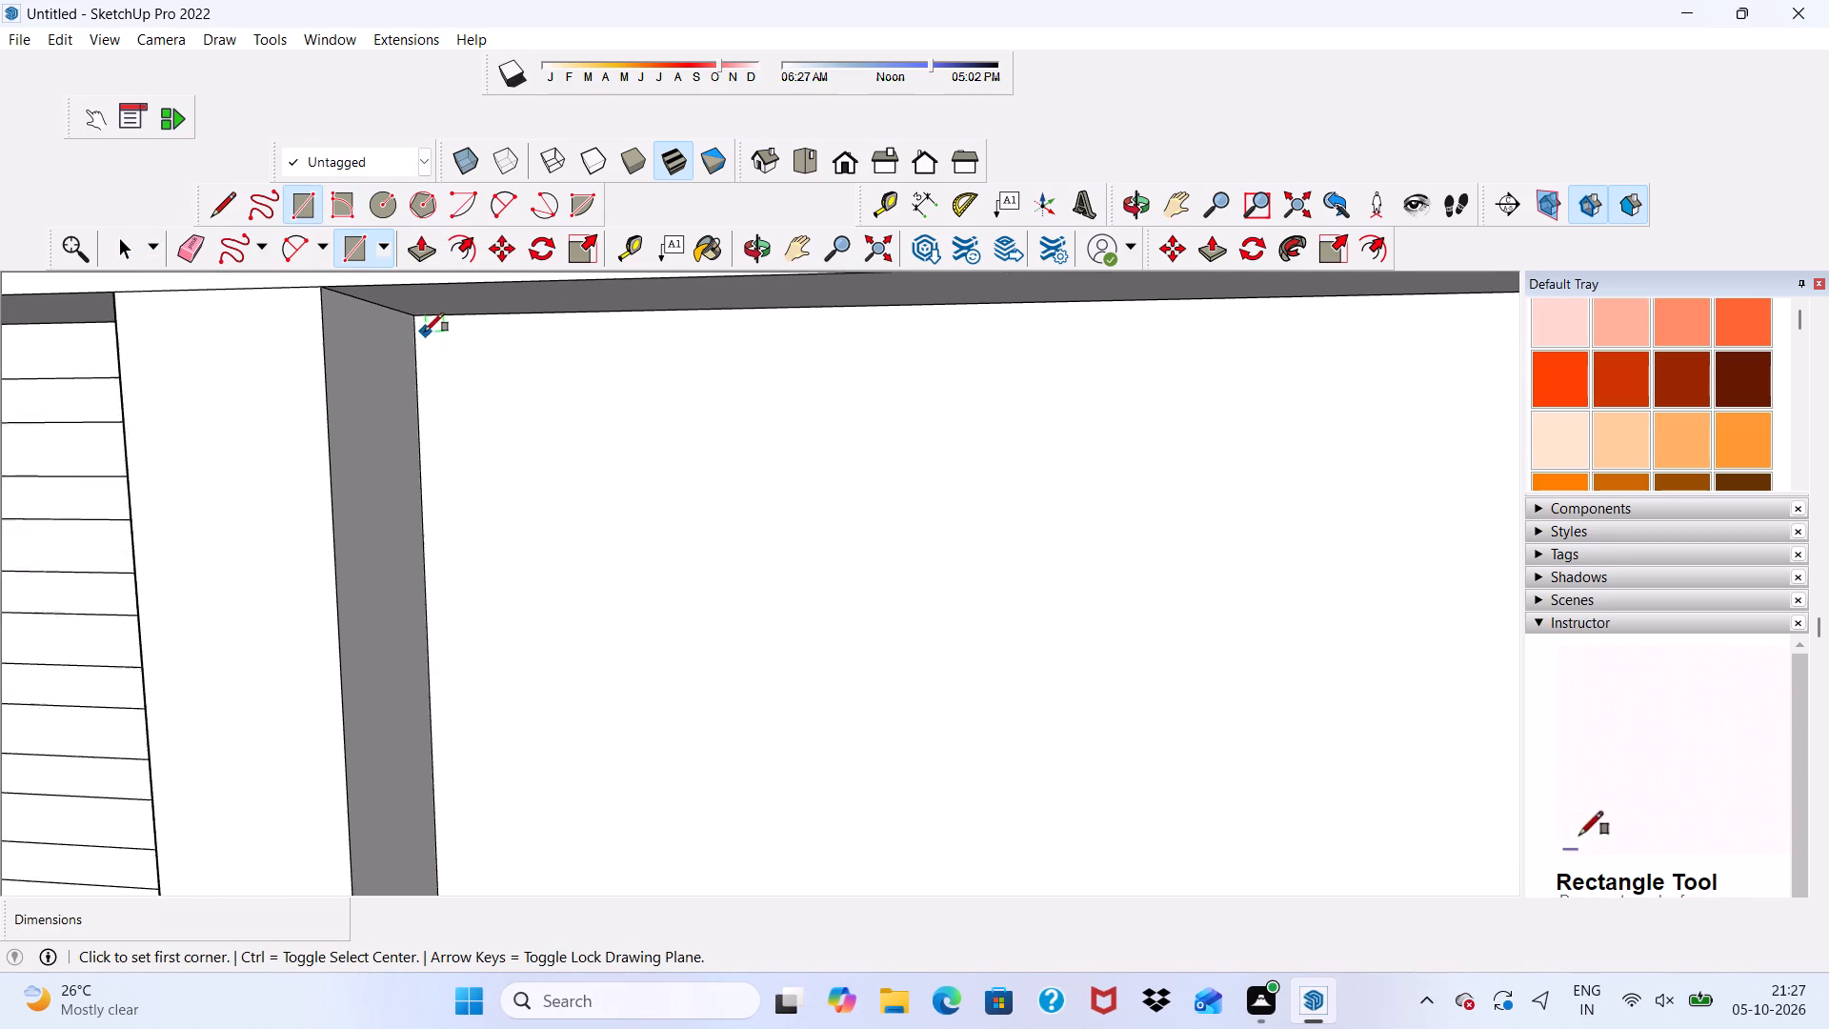
scroll(425, 332, "up", 2)
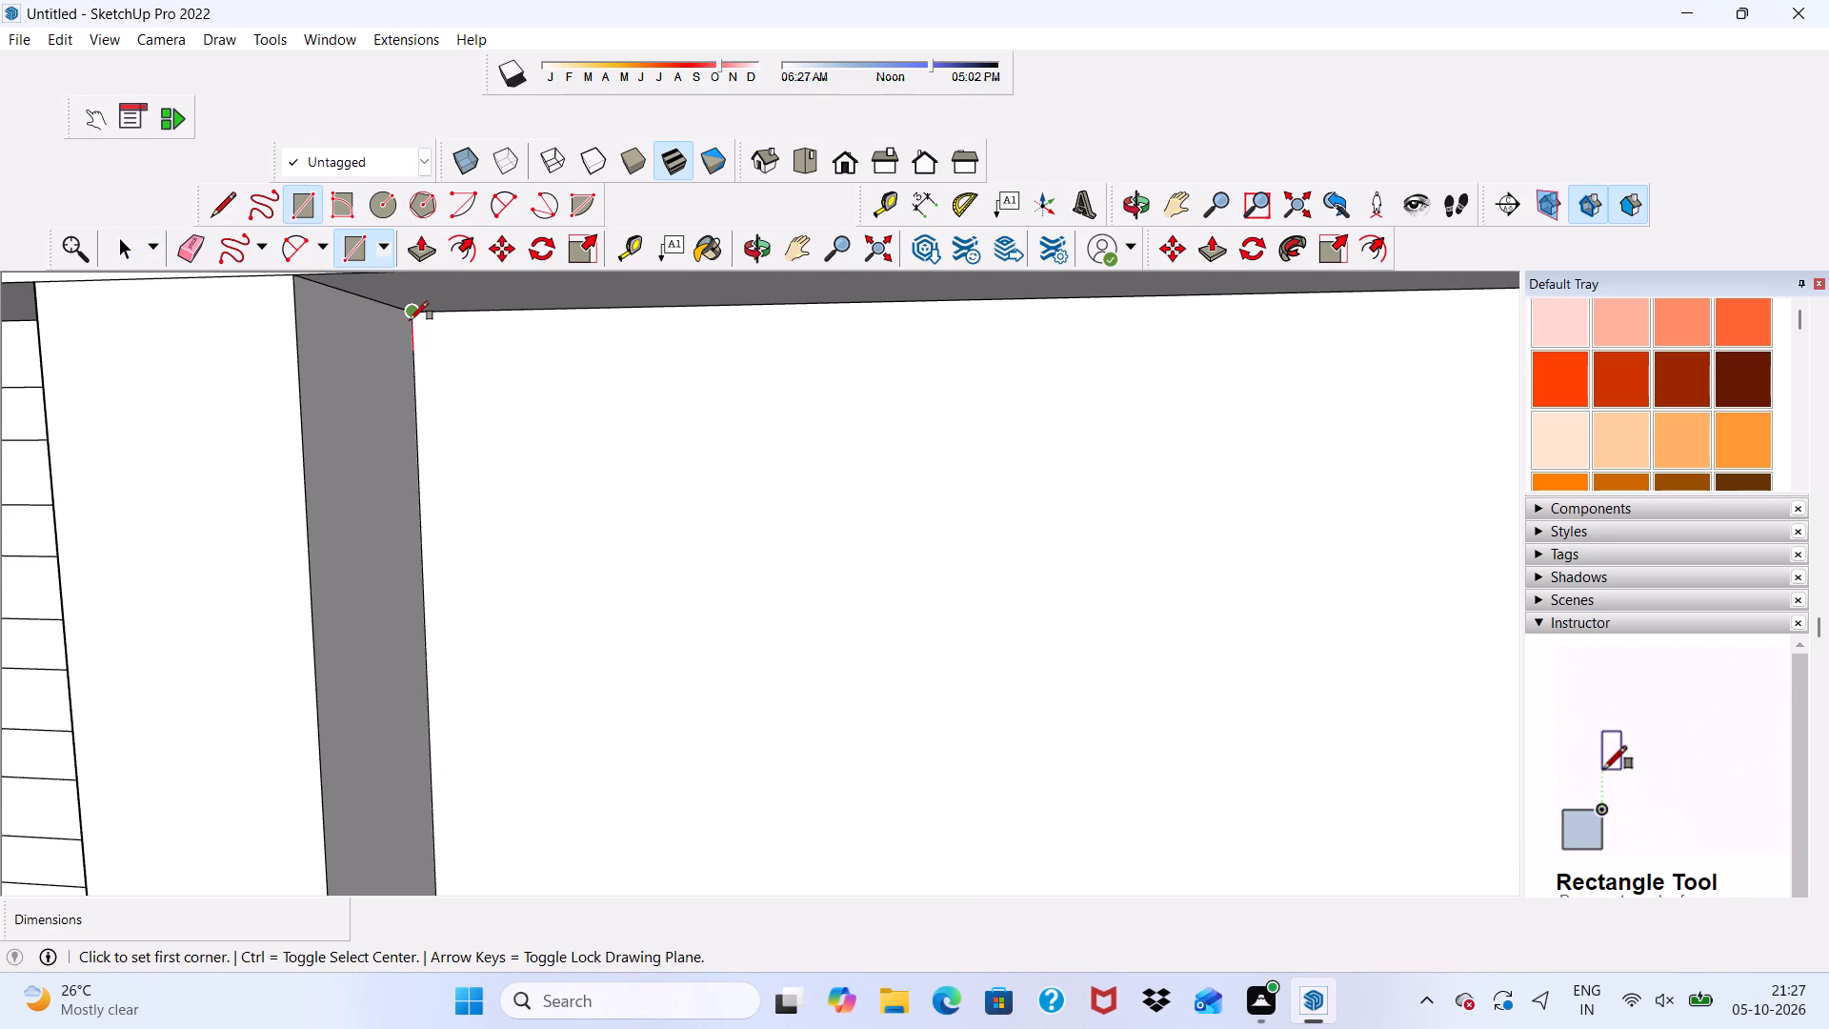
left_click(410, 318)
scroll(413, 327, "down", 1)
scroll(419, 338, "up", 1)
scroll(426, 349, "down", 17)
scroll(718, 395, "up", 3)
scroll(721, 398, "down", 14)
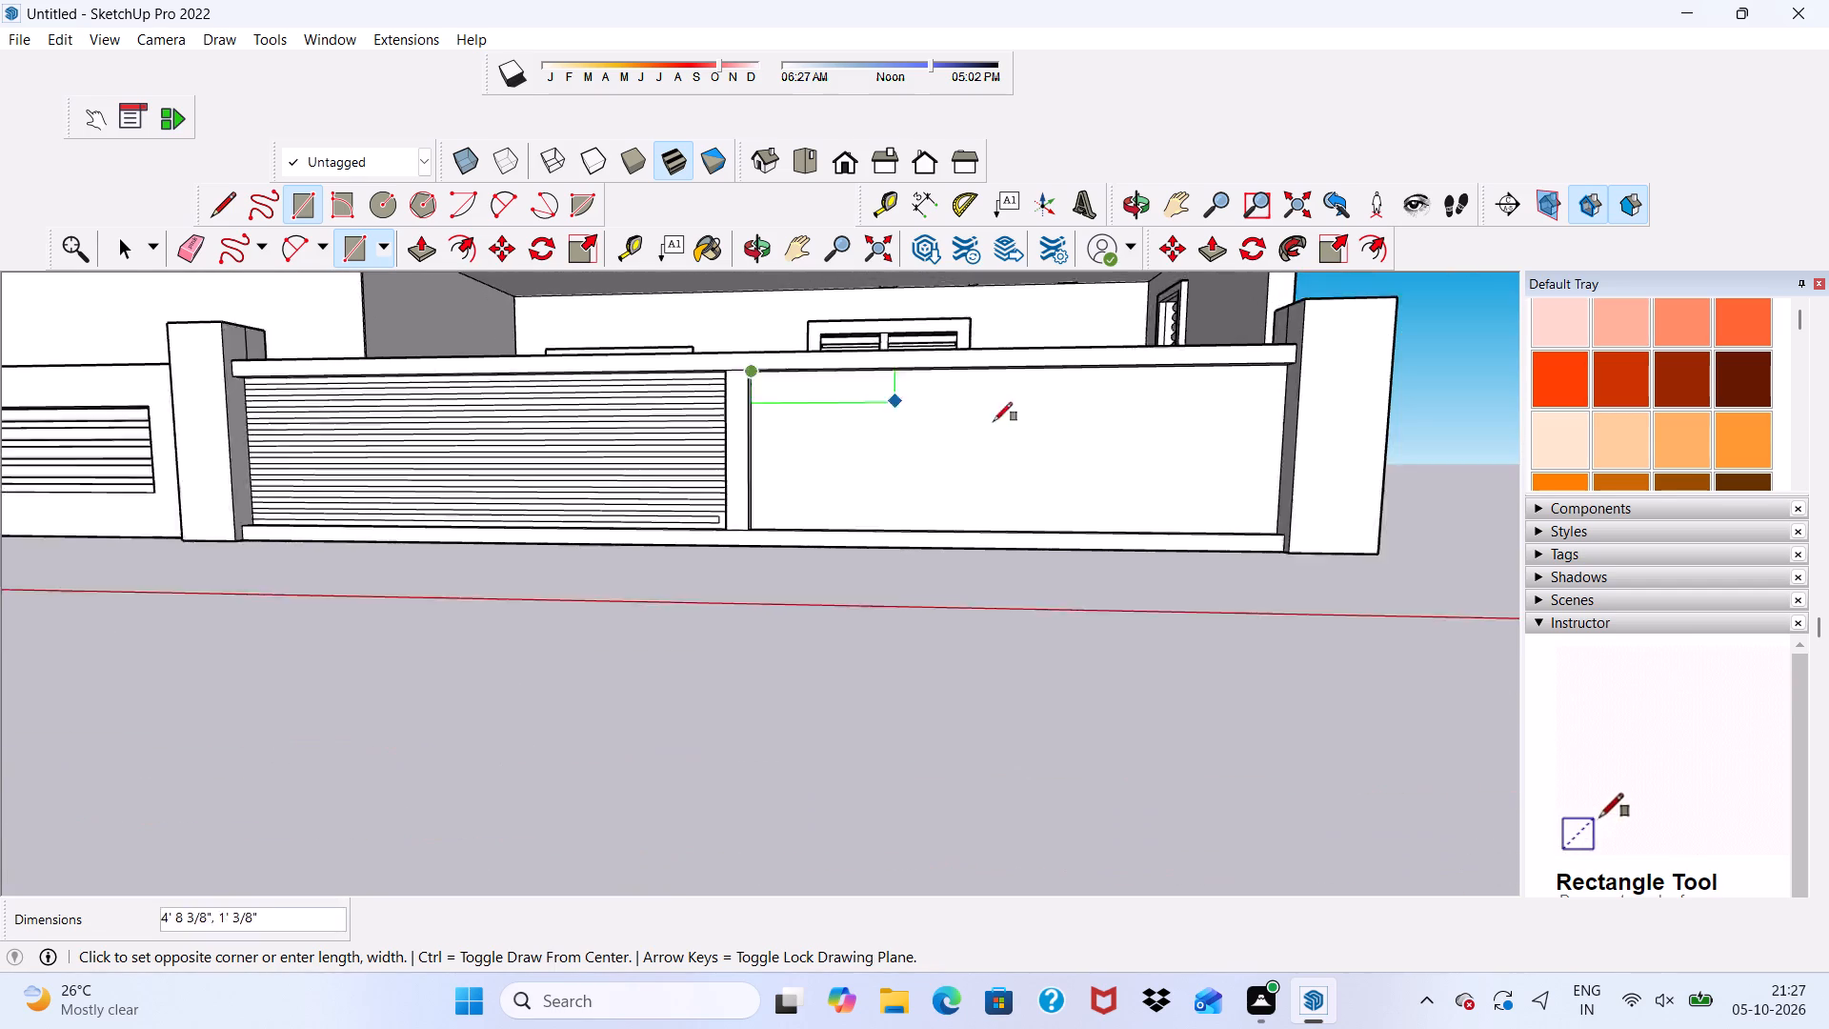
middle_click_drag(1231, 404, 1308, 376)
scroll(1308, 375, "up", 10)
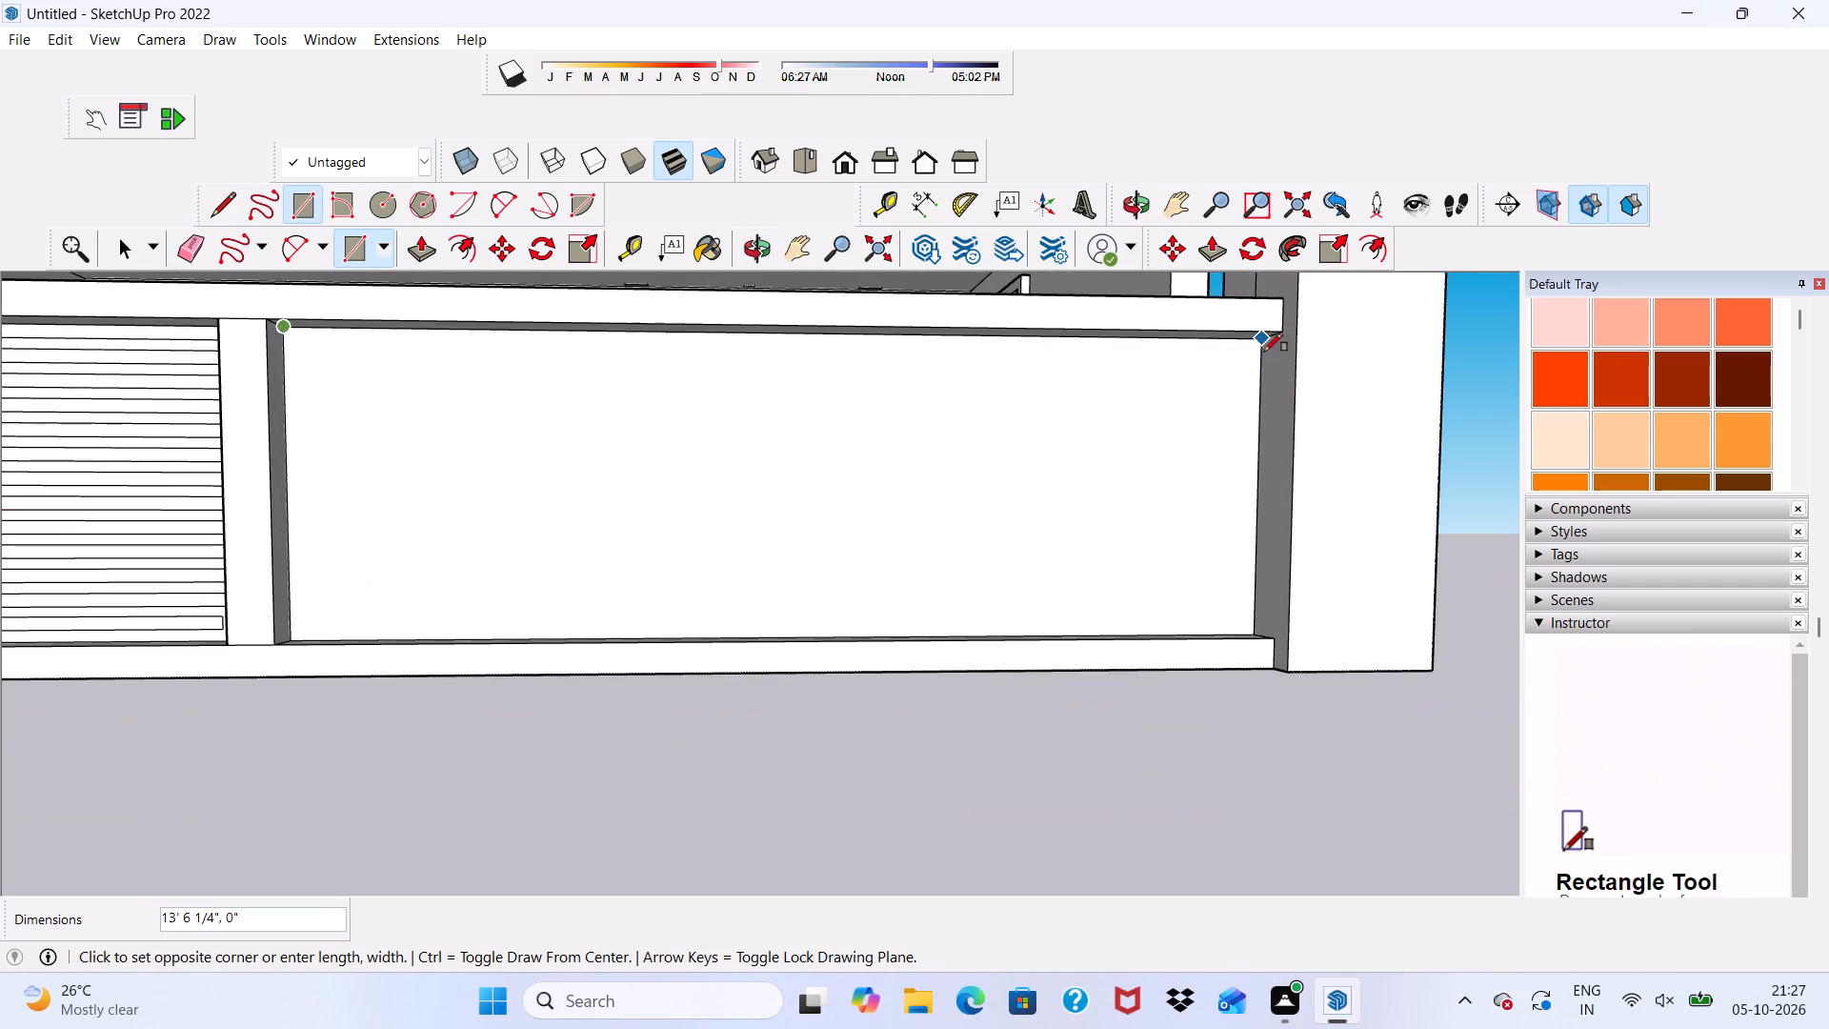
scroll(1230, 374, "up", 8)
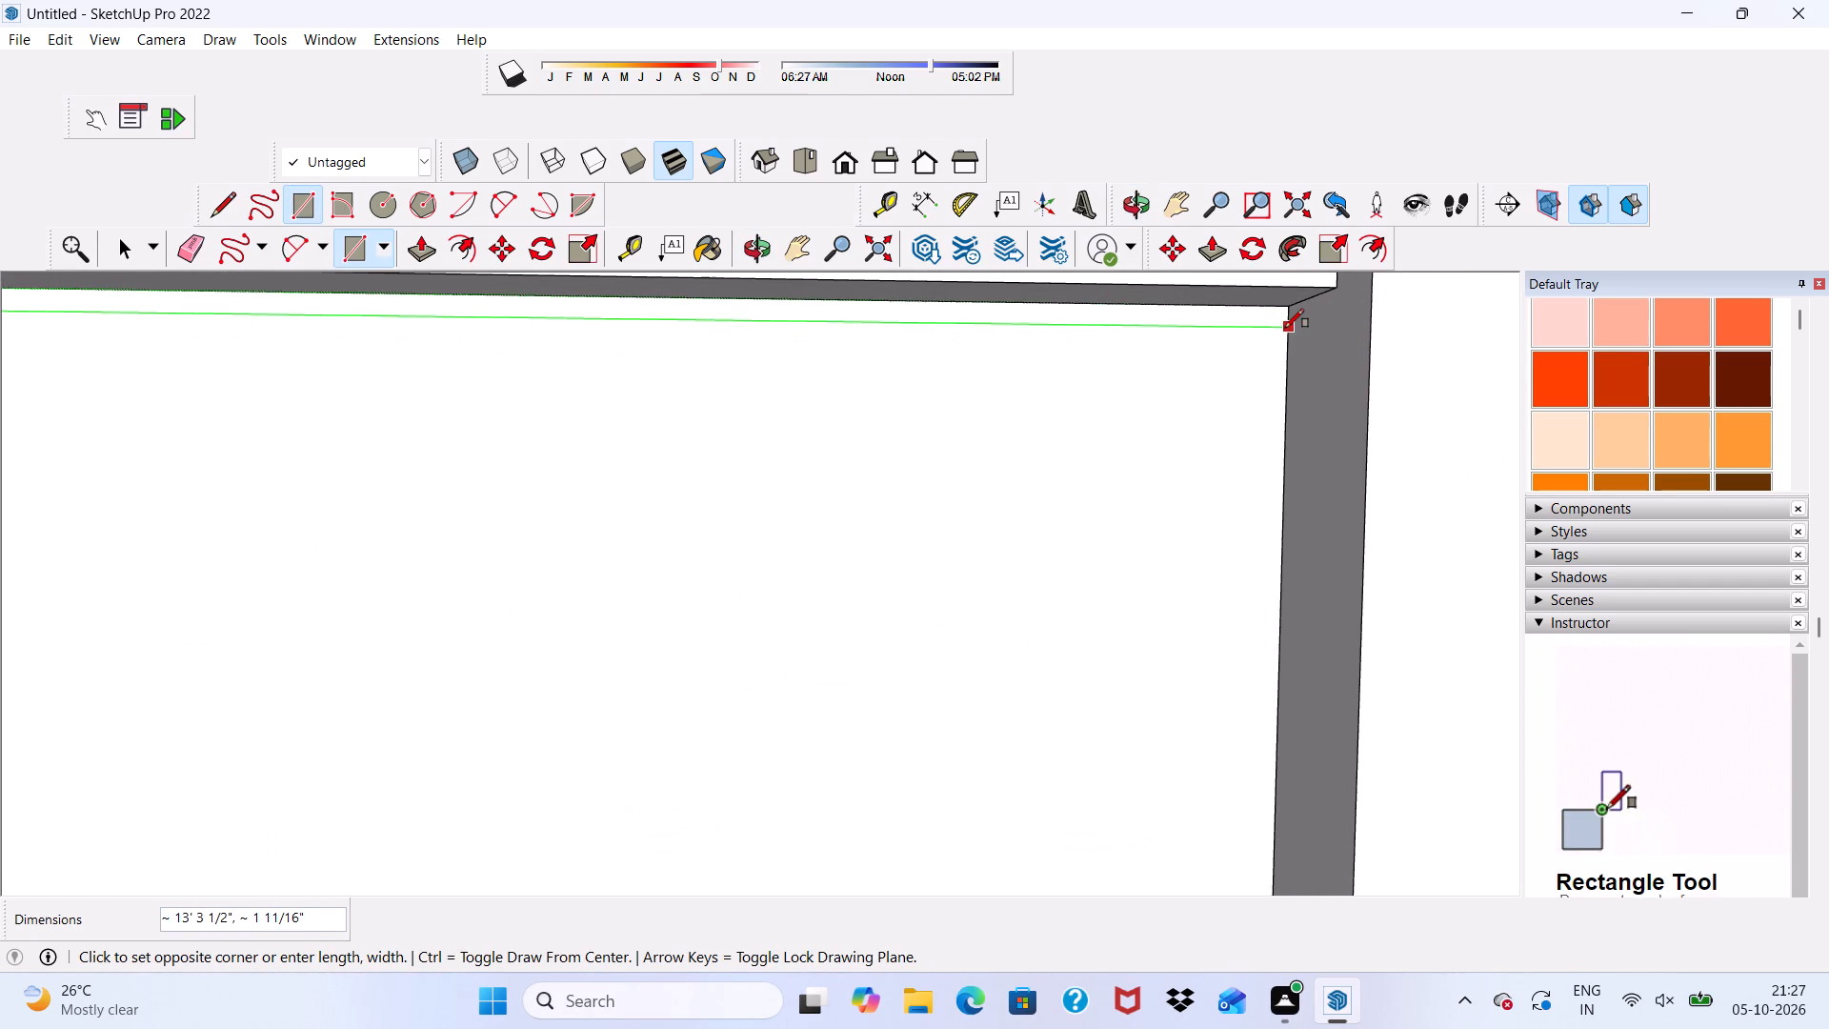
left_click(1293, 346)
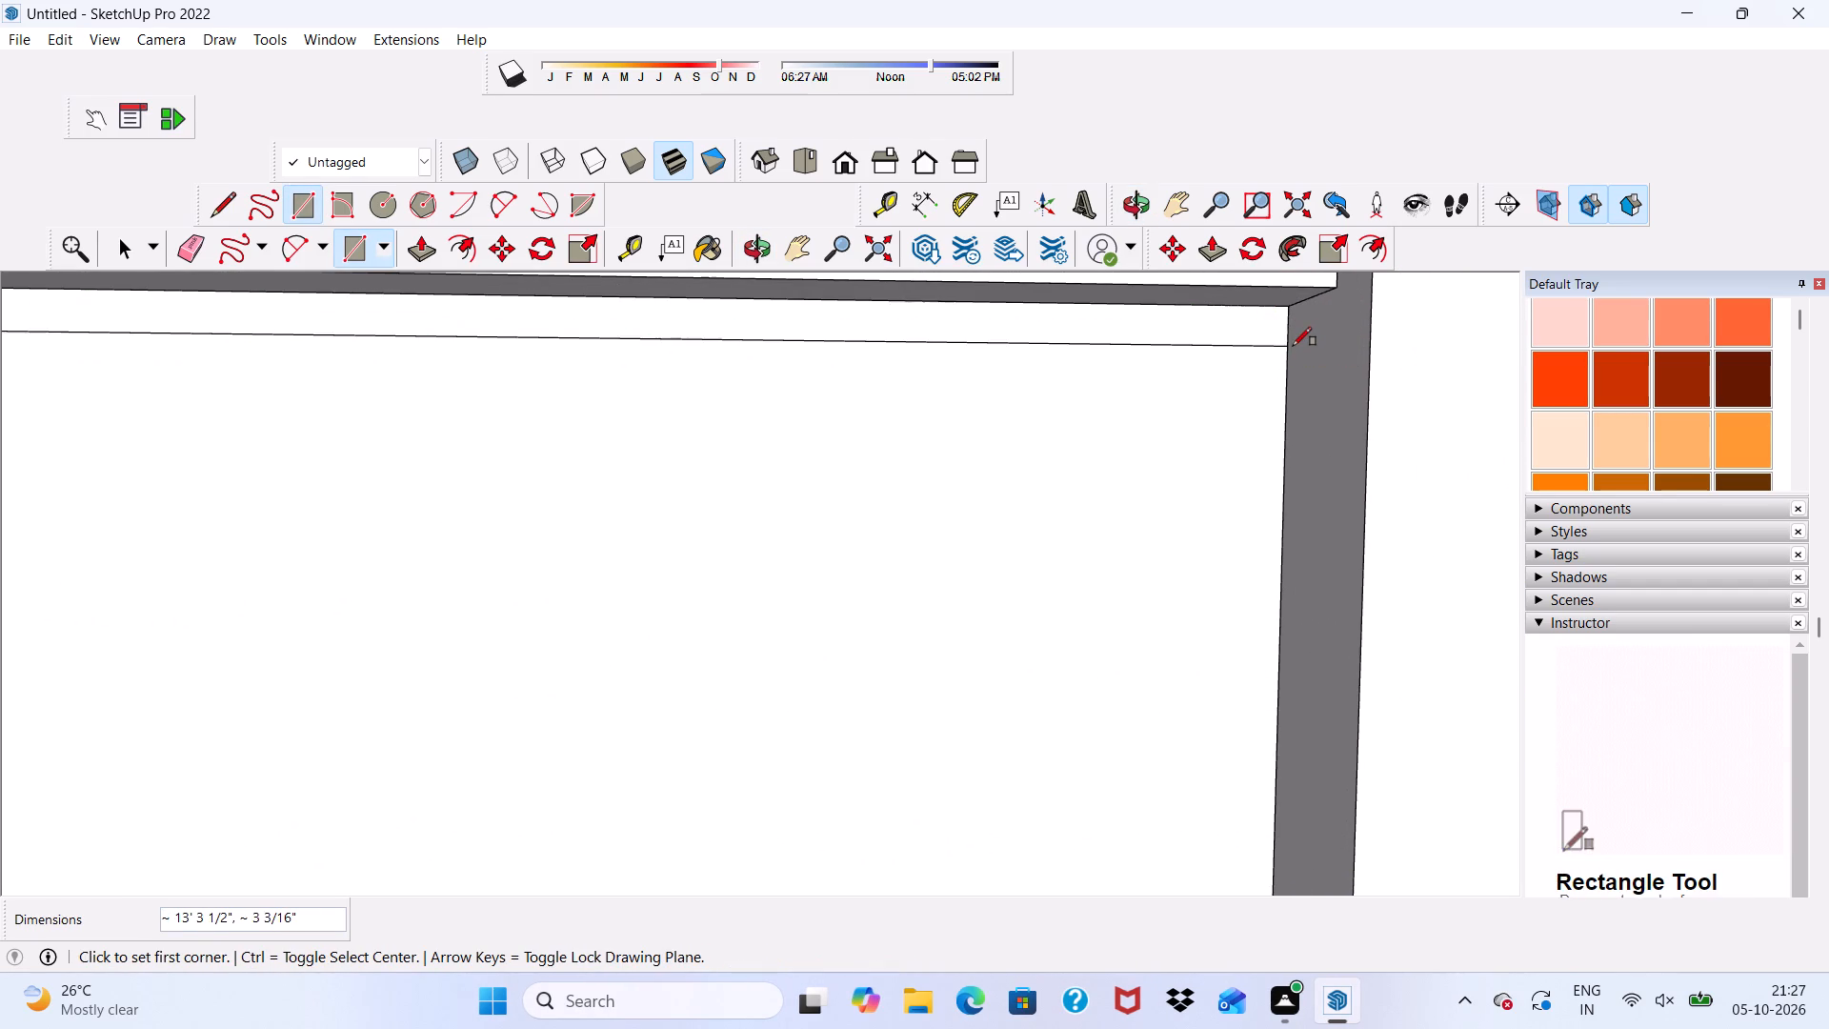
Copy the second panel's new top strip straight down by about 4 7/16".
scroll(946, 371, "down", 11)
key("space")
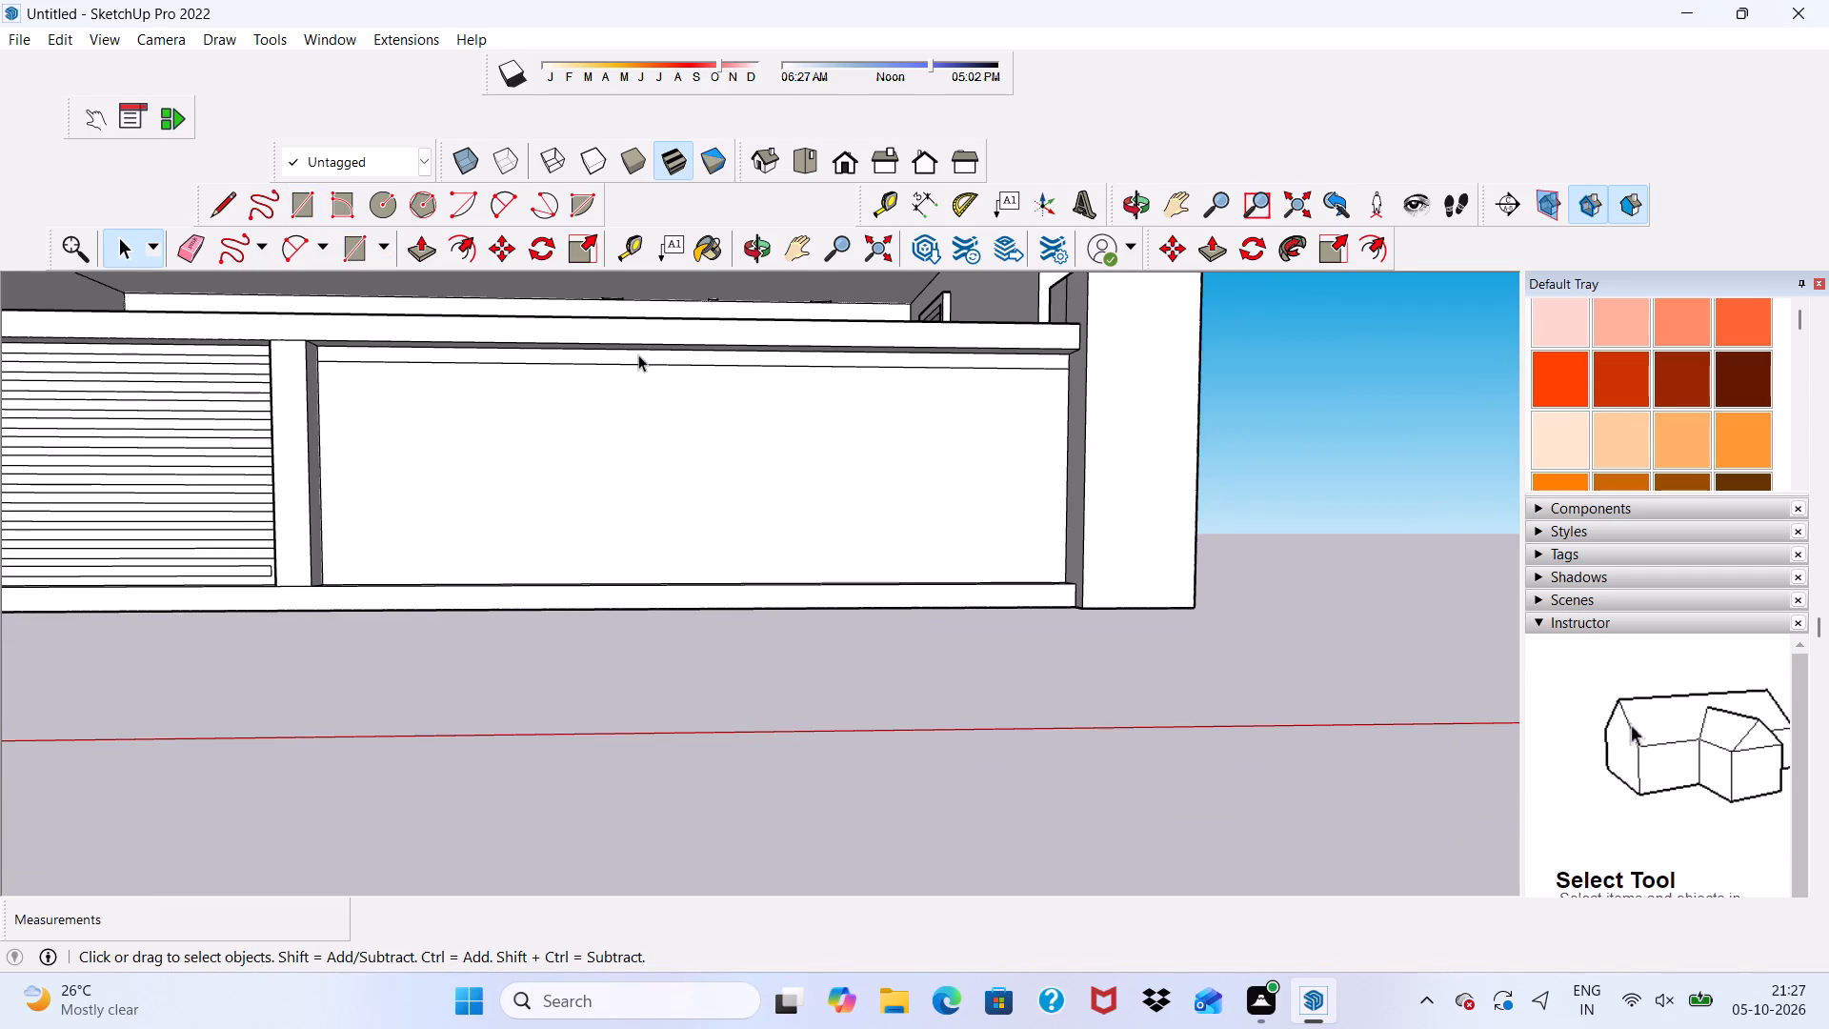
double_click(638, 355)
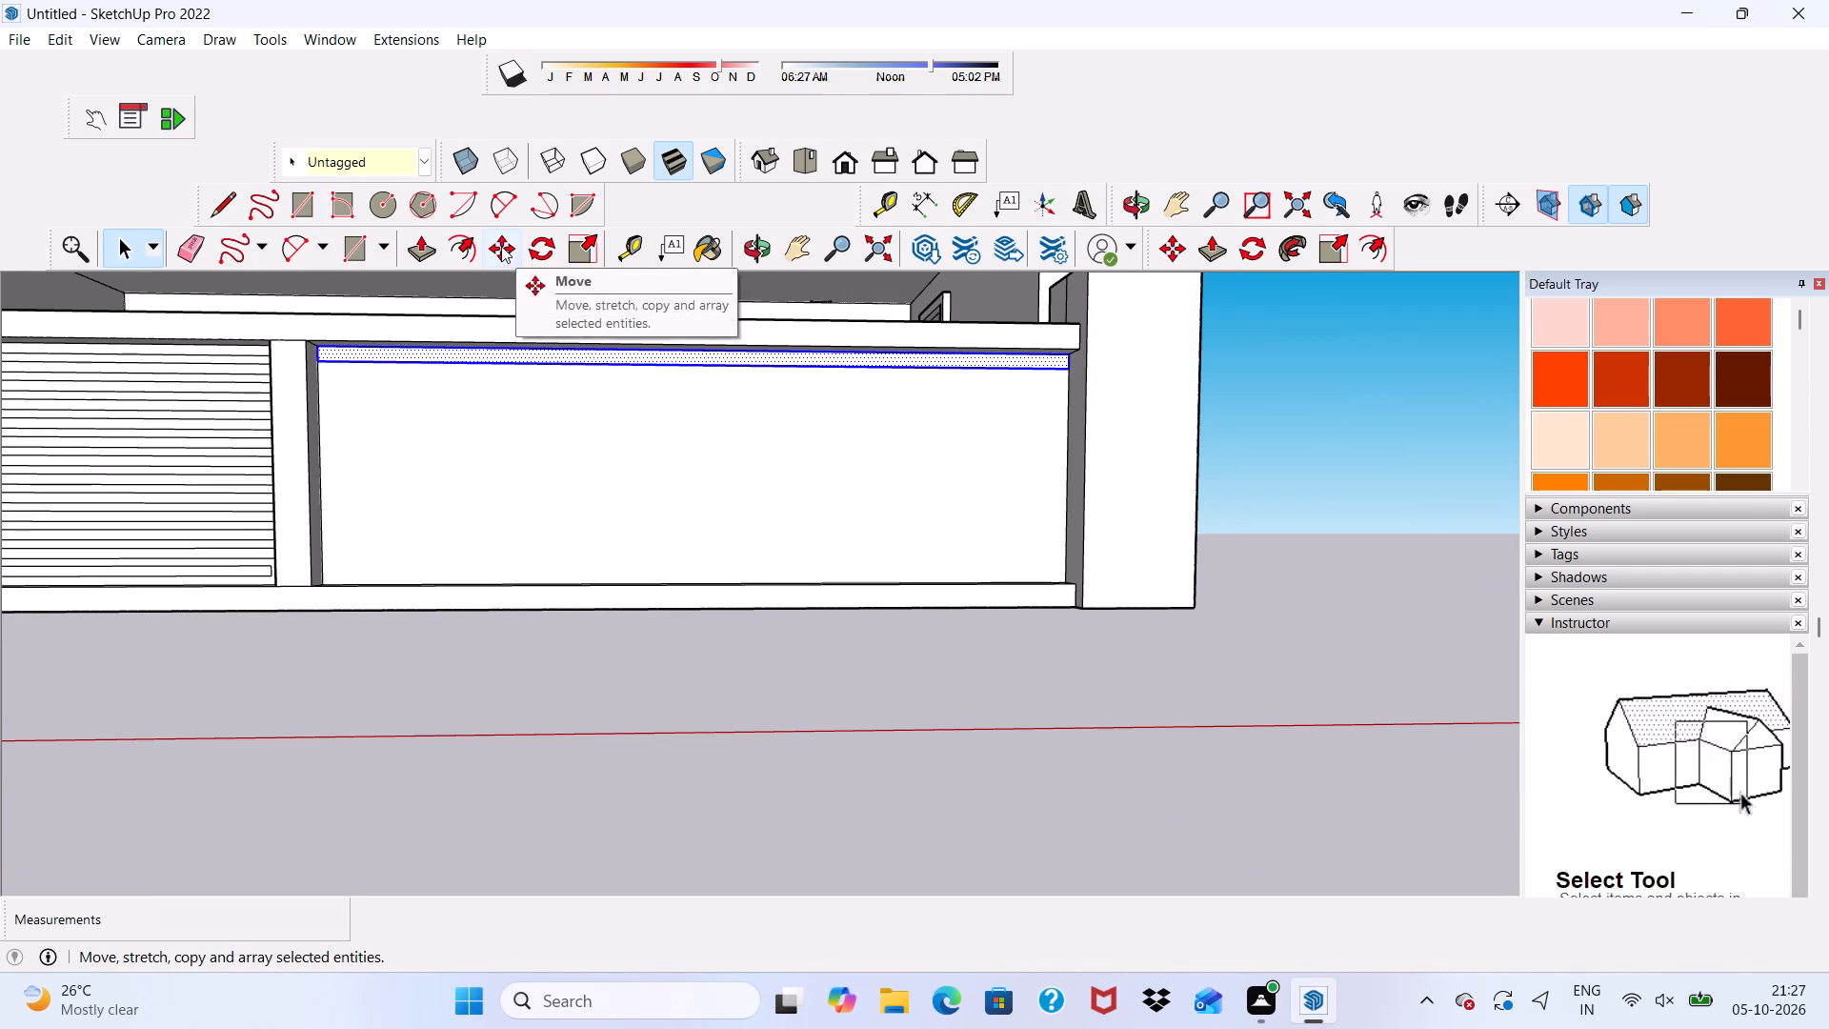
left_click(501, 246)
left_click(534, 353)
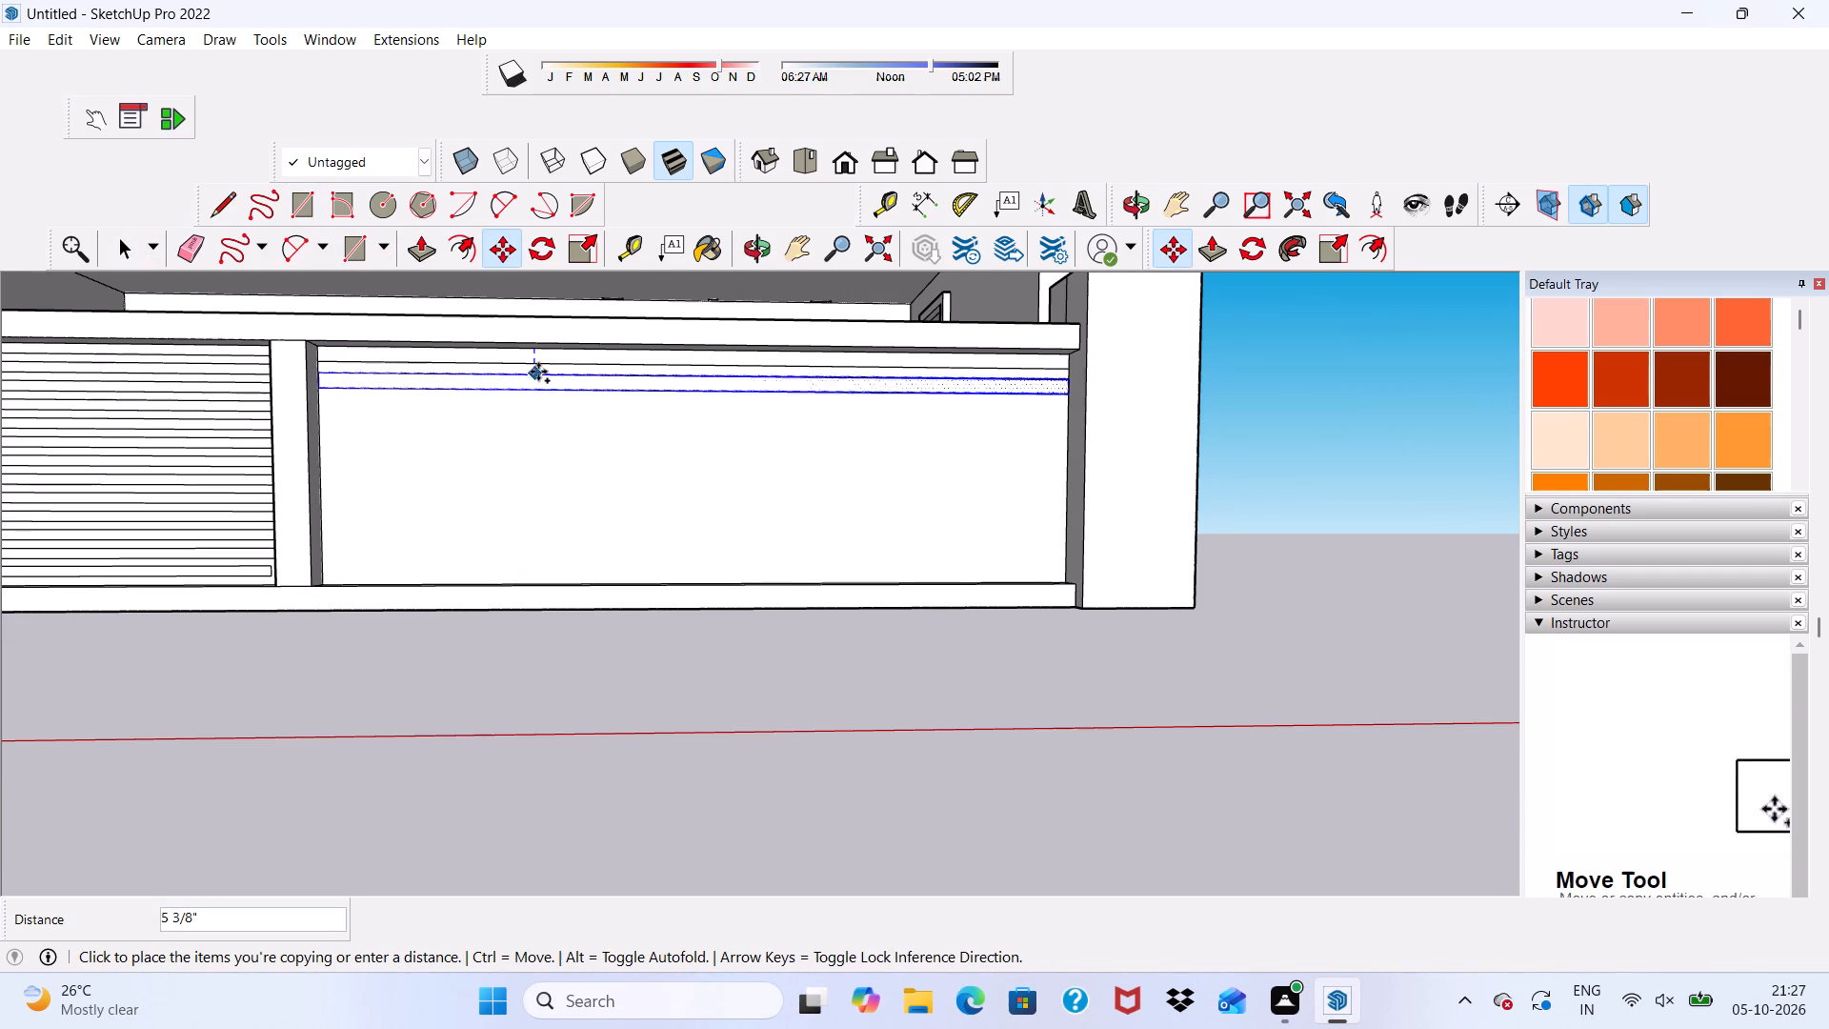
scroll(545, 371, "up", 6)
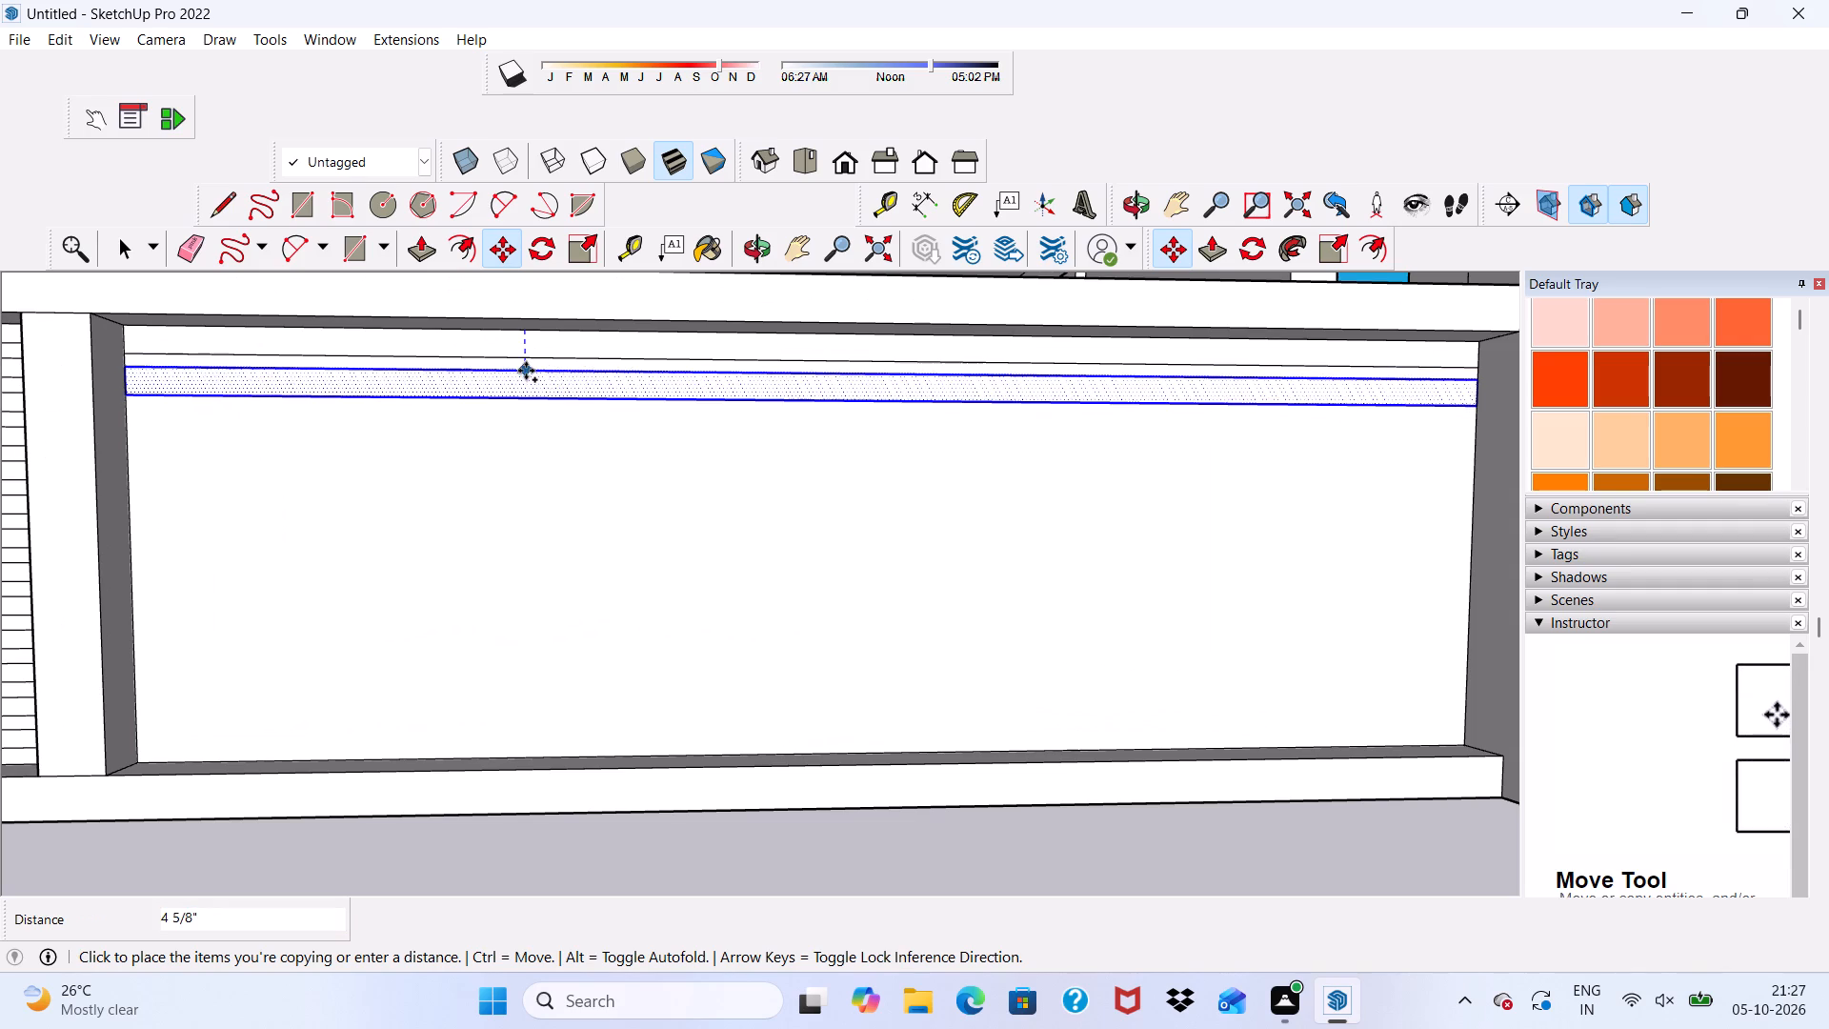
left_click(526, 369)
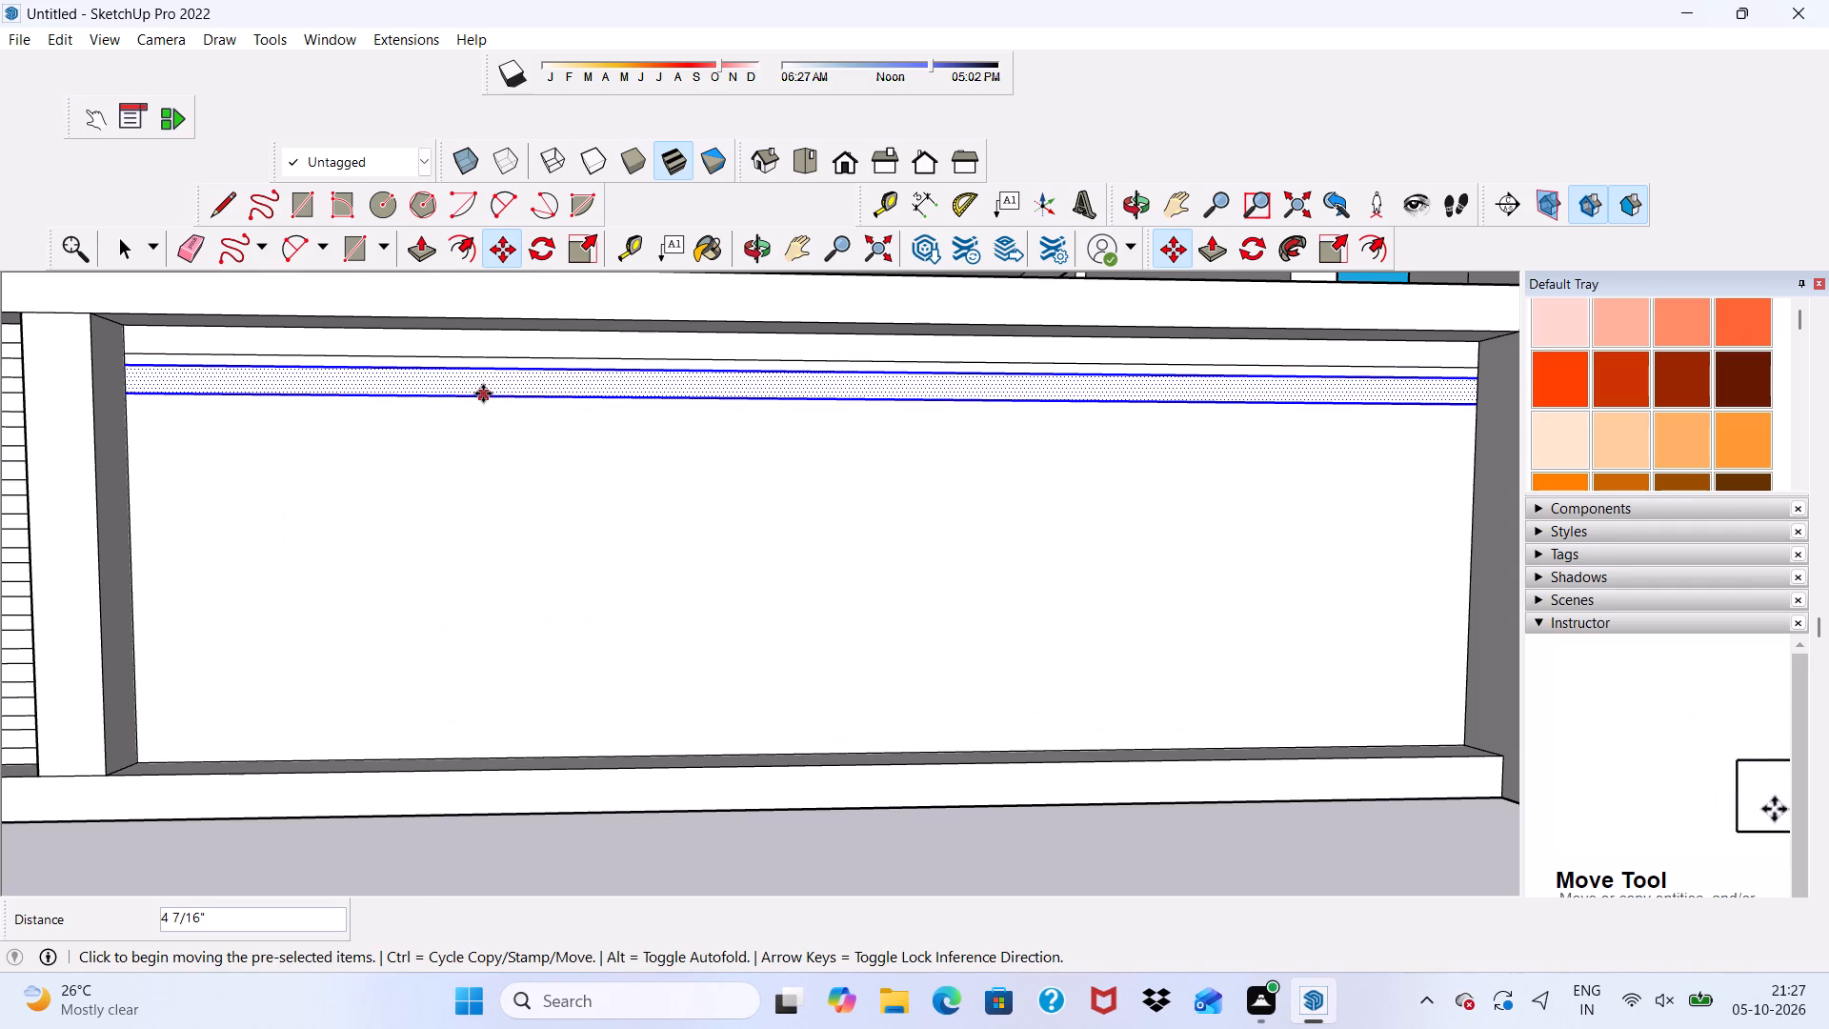
Repeat the strip copy 25 times at the same spacing down the second panel.
key("shift+asterisk")
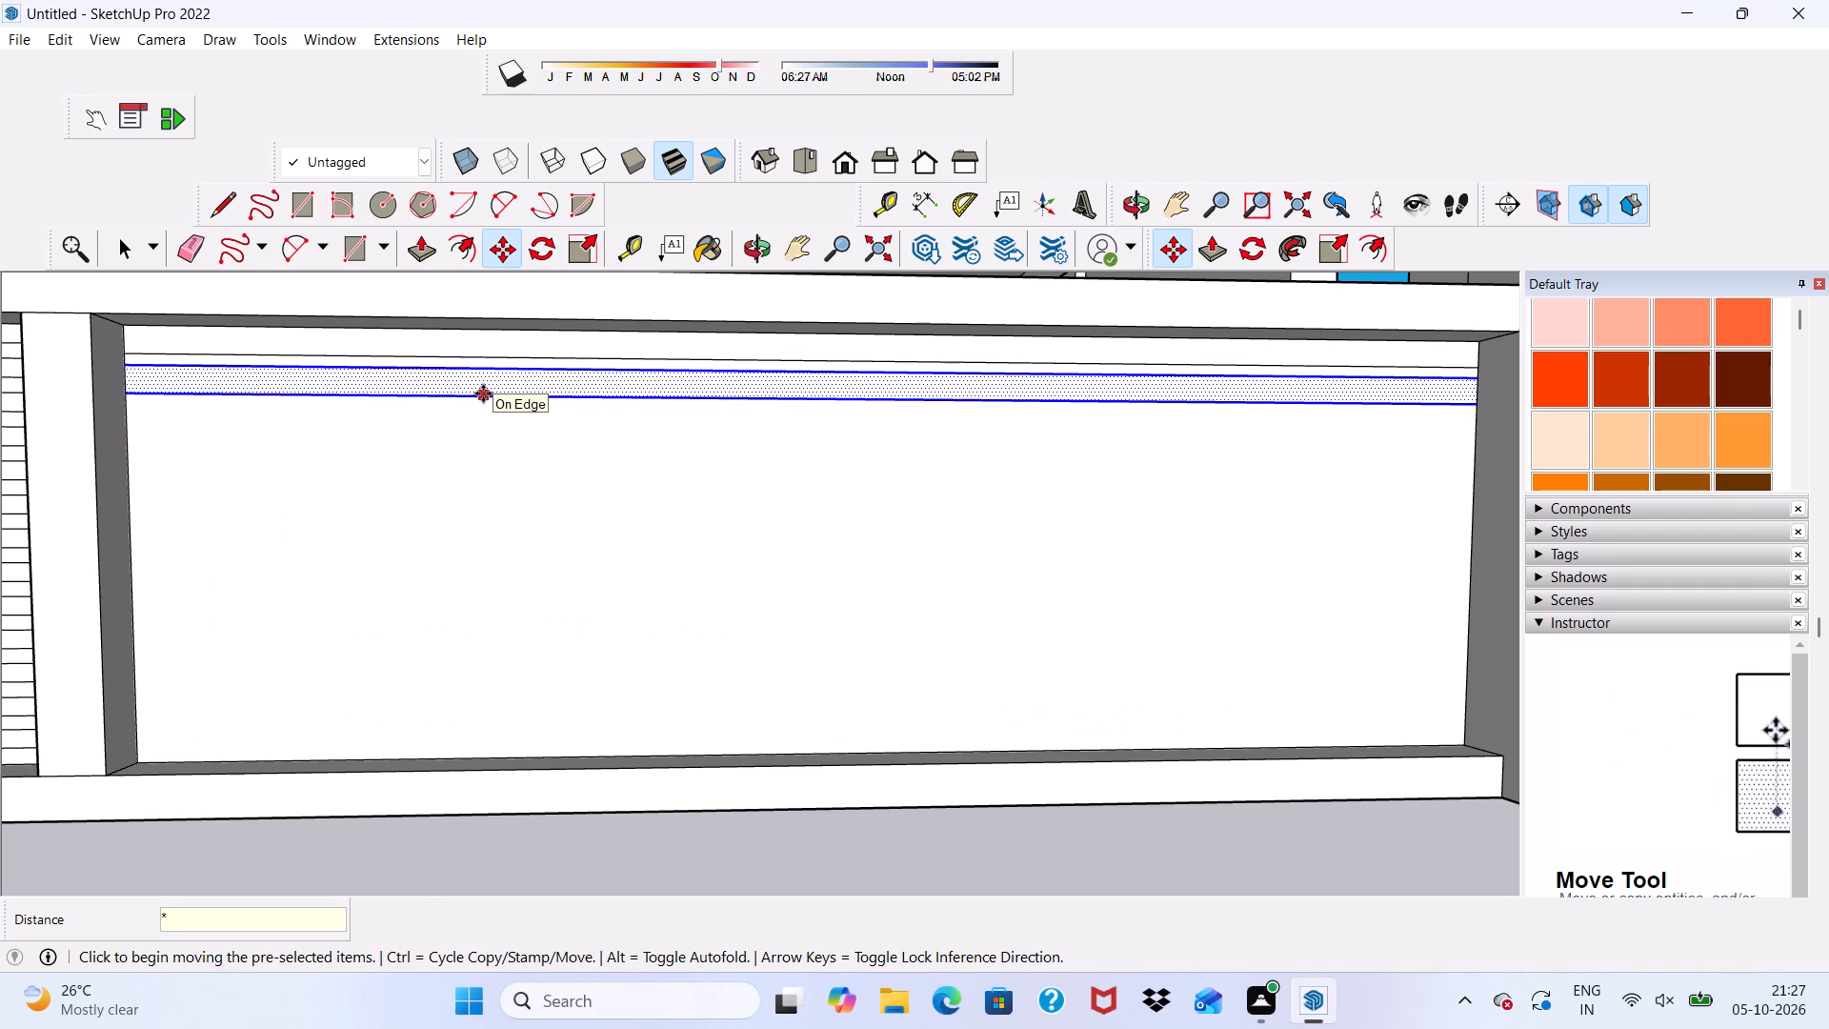
type("25")
key("Return")
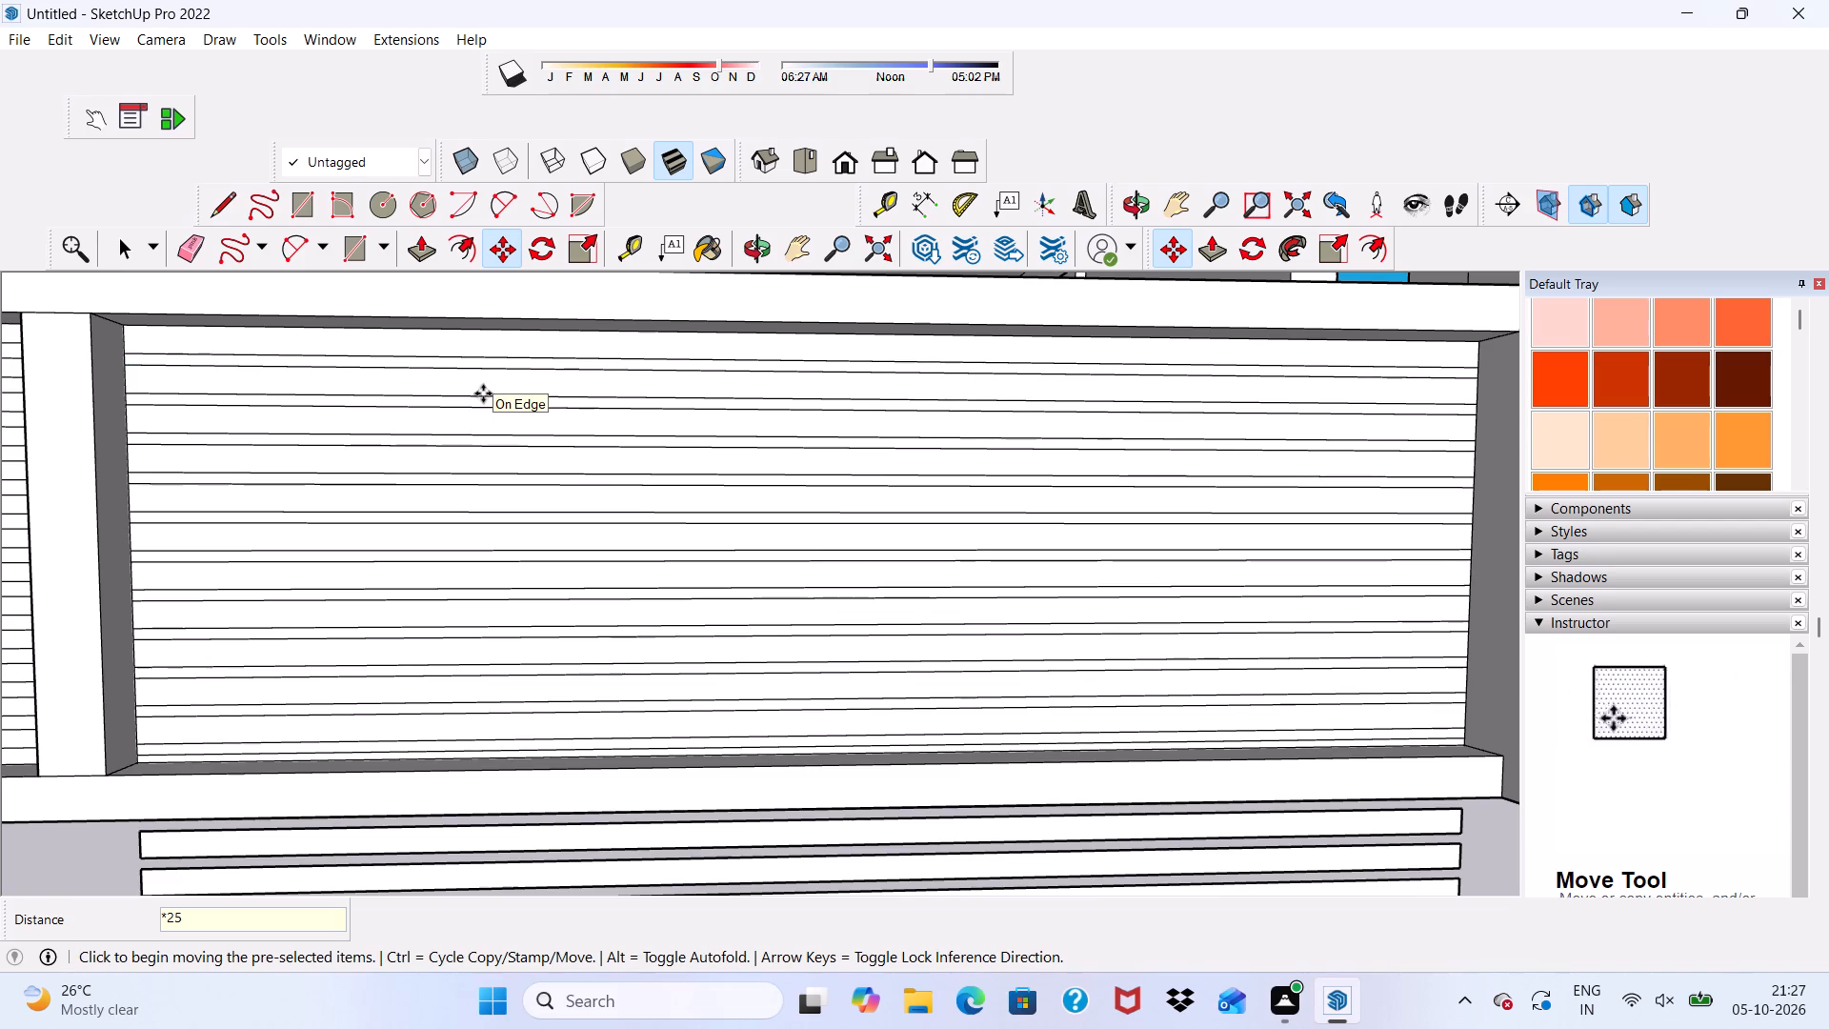
Erase the long edges of the surplus strips that extend below the second panel's bottom rail.
scroll(330, 462, "down", 7)
scroll(458, 456, "down", 9)
scroll(666, 595, "up", 5)
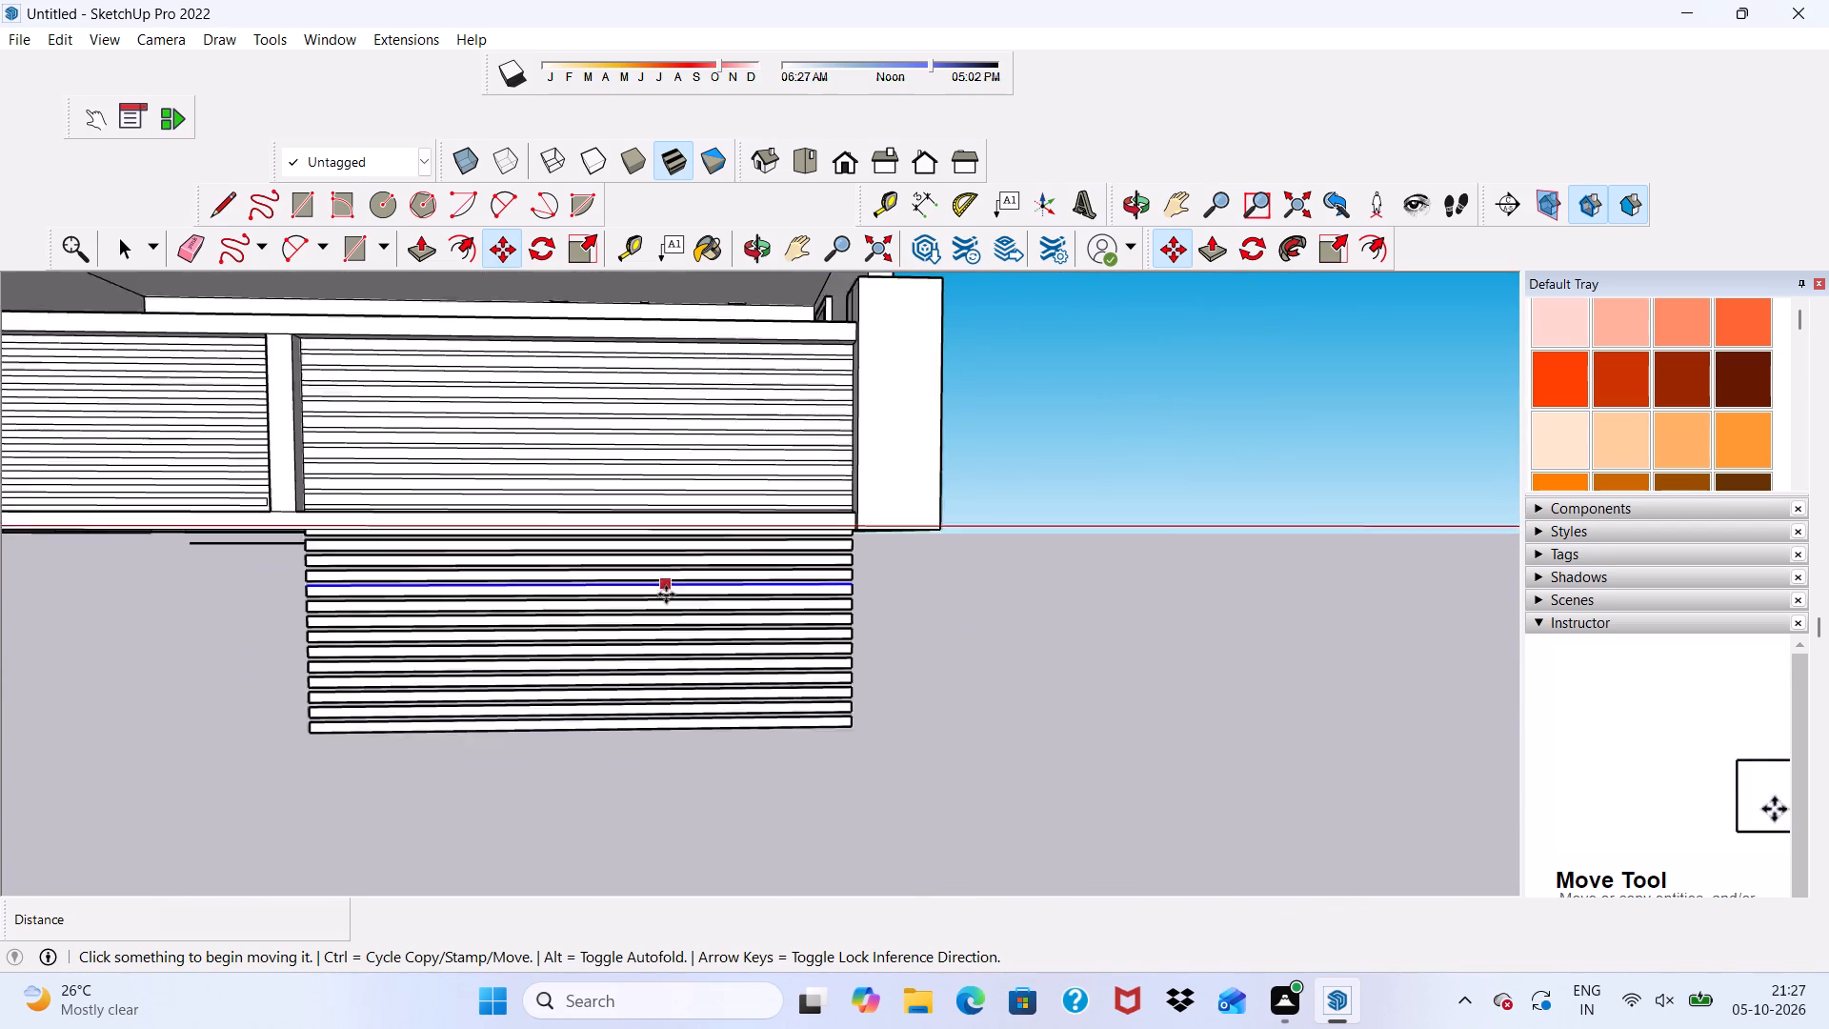
scroll(666, 595, "up", 1)
key("space")
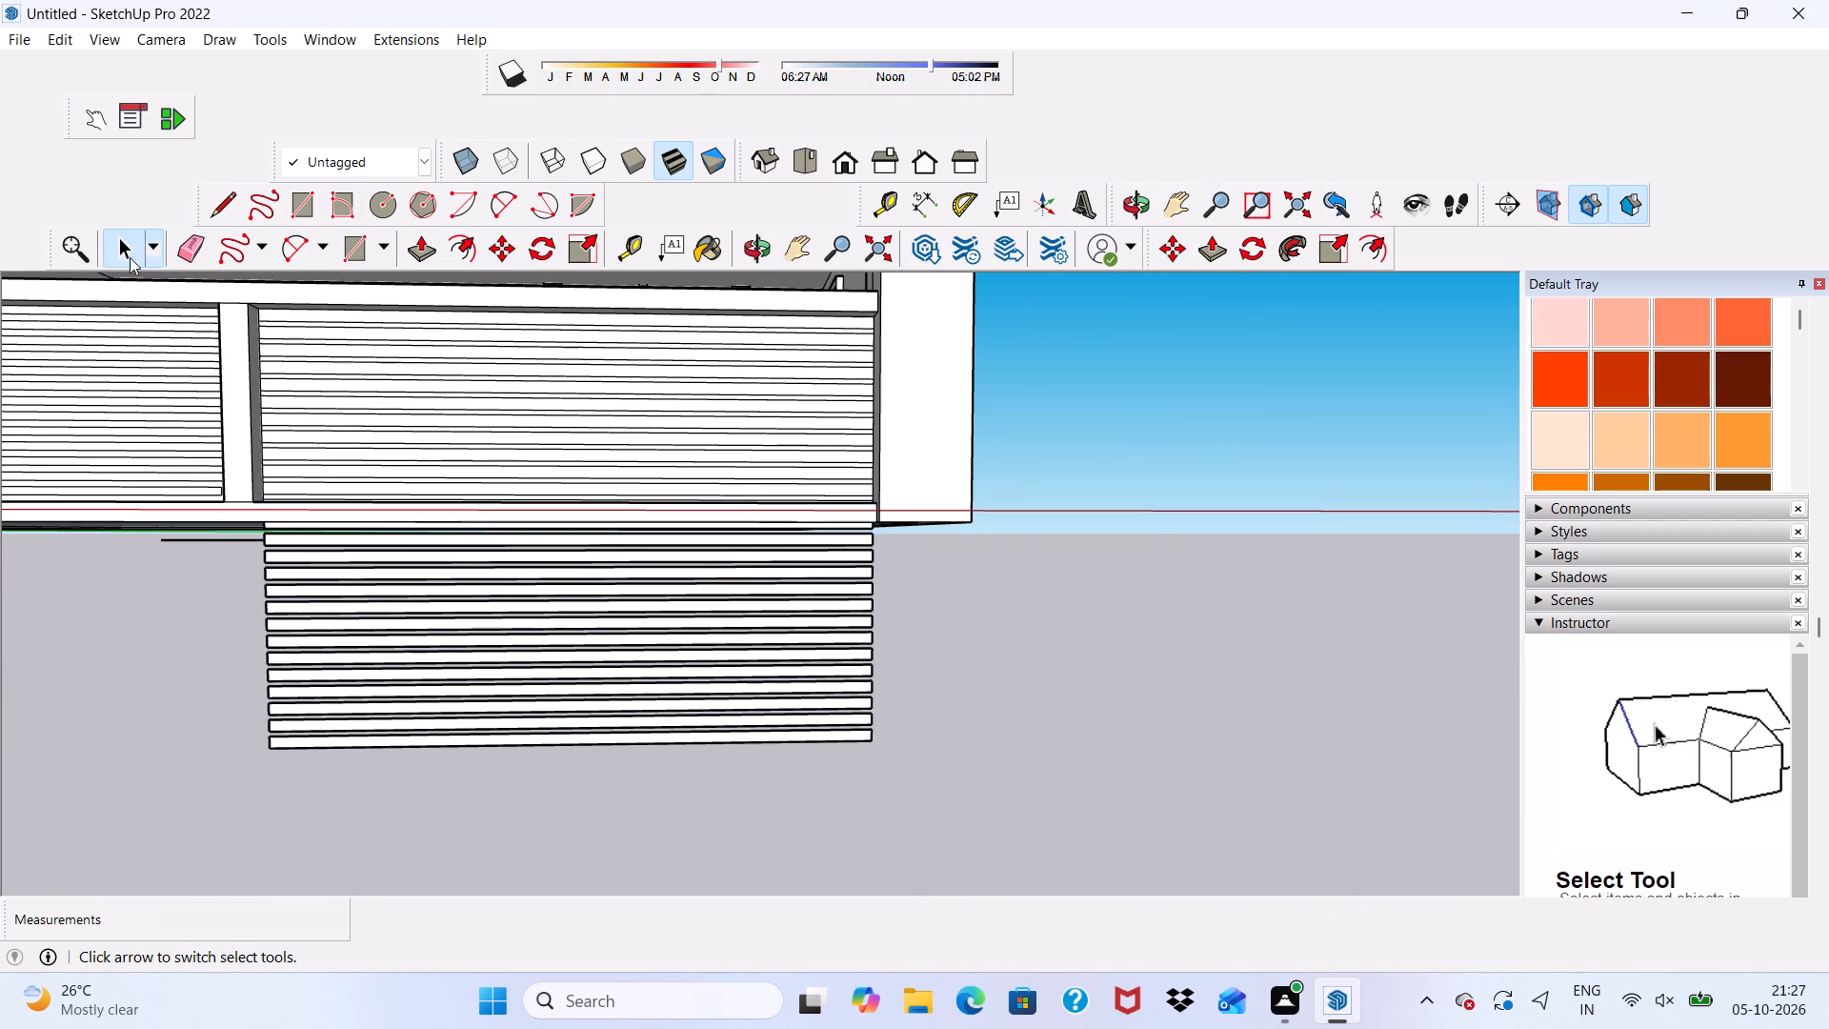
left_click(183, 248)
scroll(310, 518, "up", 9)
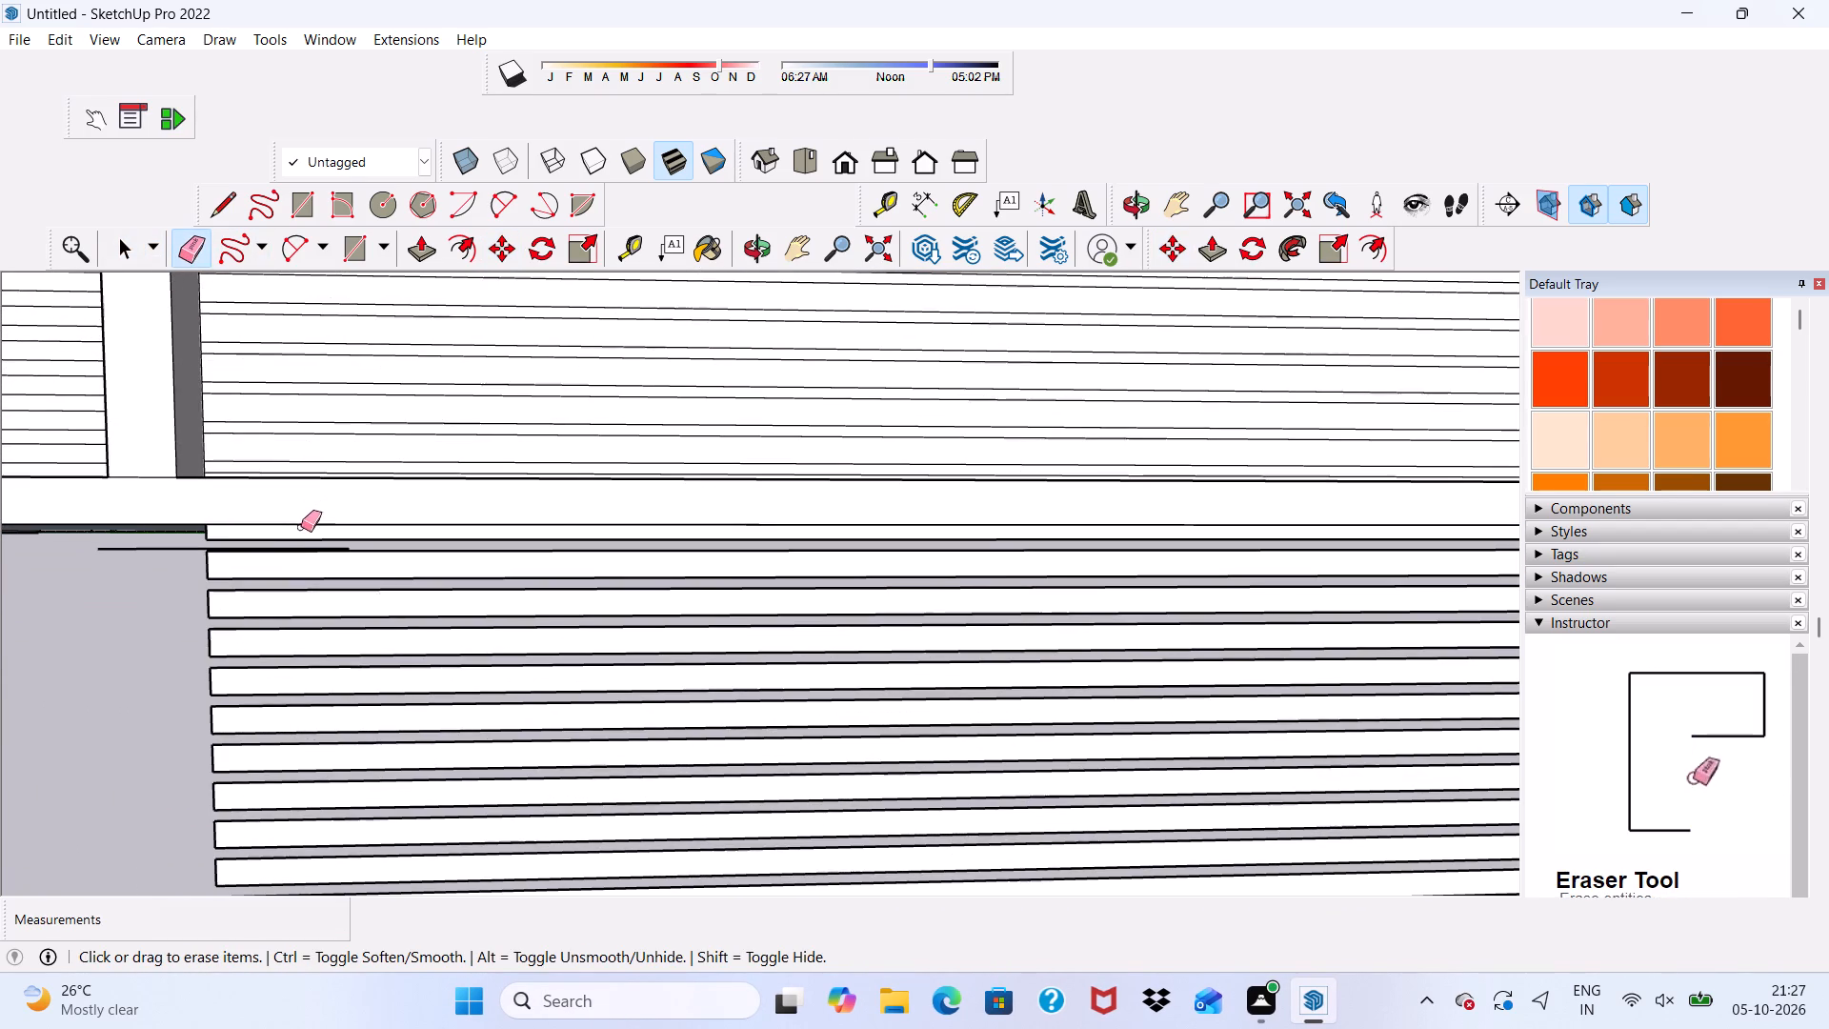
left_click_drag(291, 532, 278, 668)
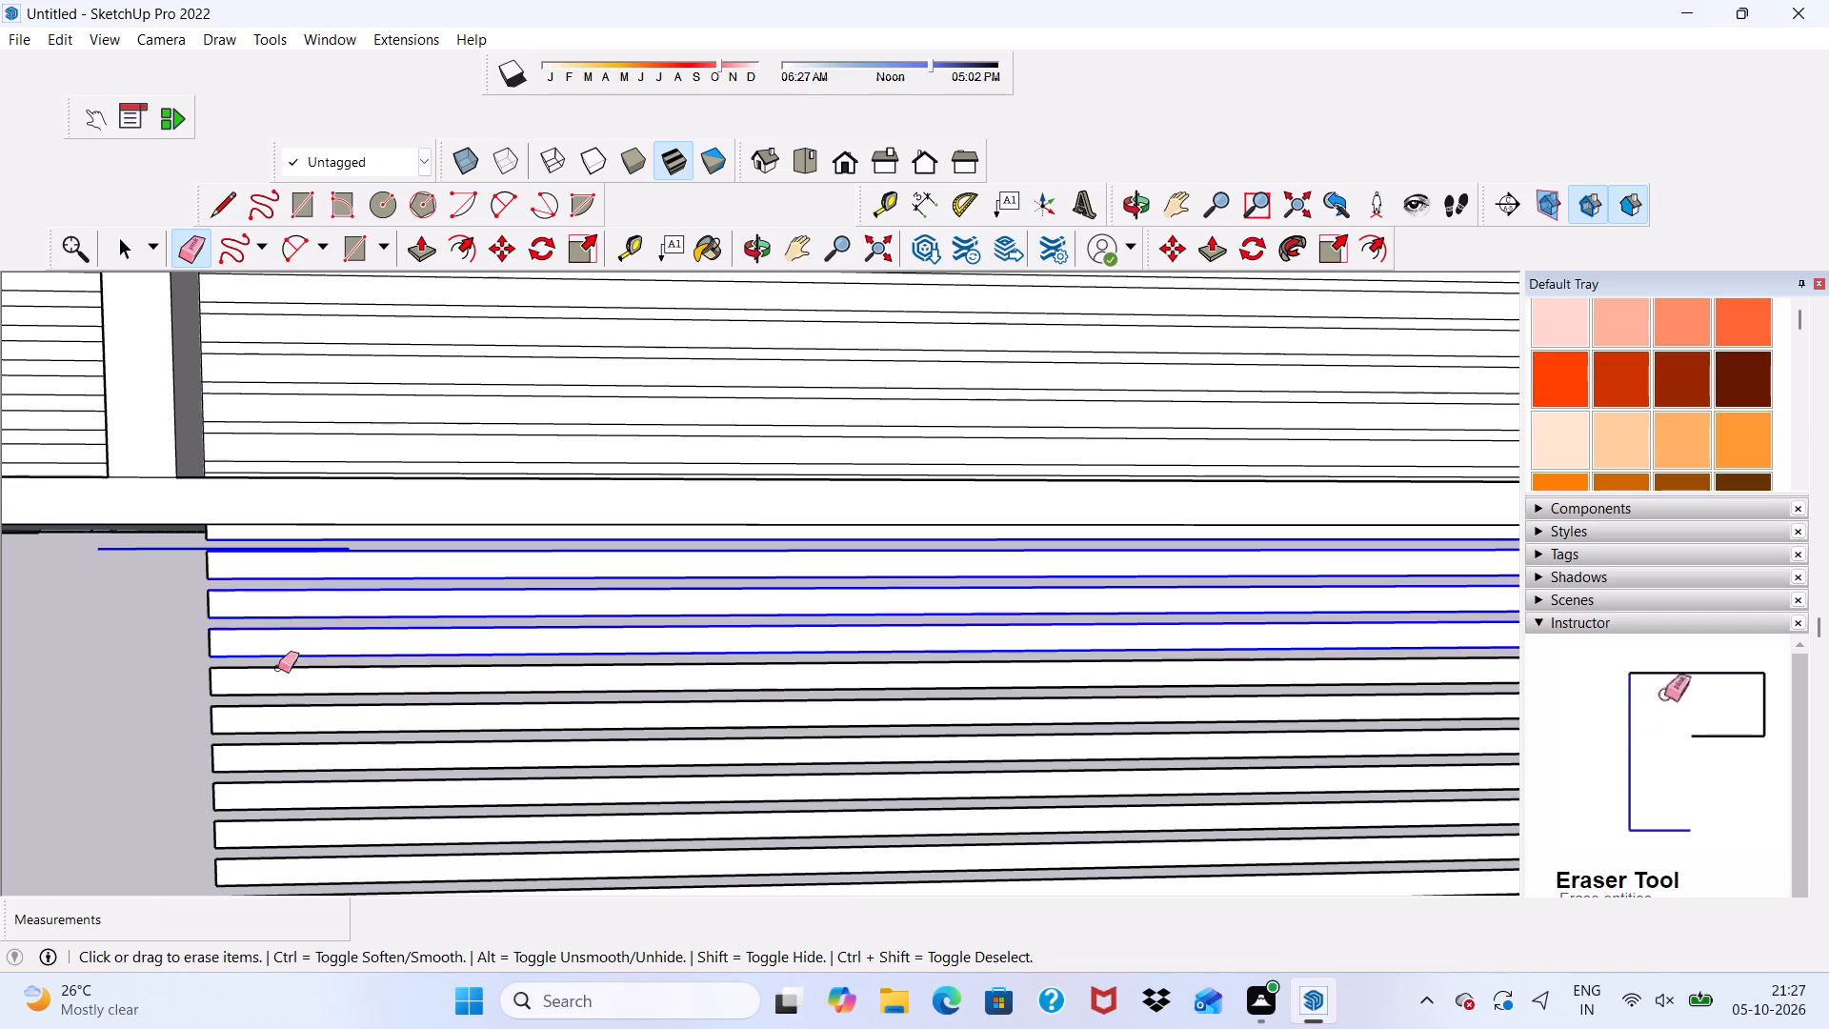
left_click_drag(278, 668, 276, 736)
scroll(261, 673, "down", 9)
left_click_drag(360, 688, 363, 820)
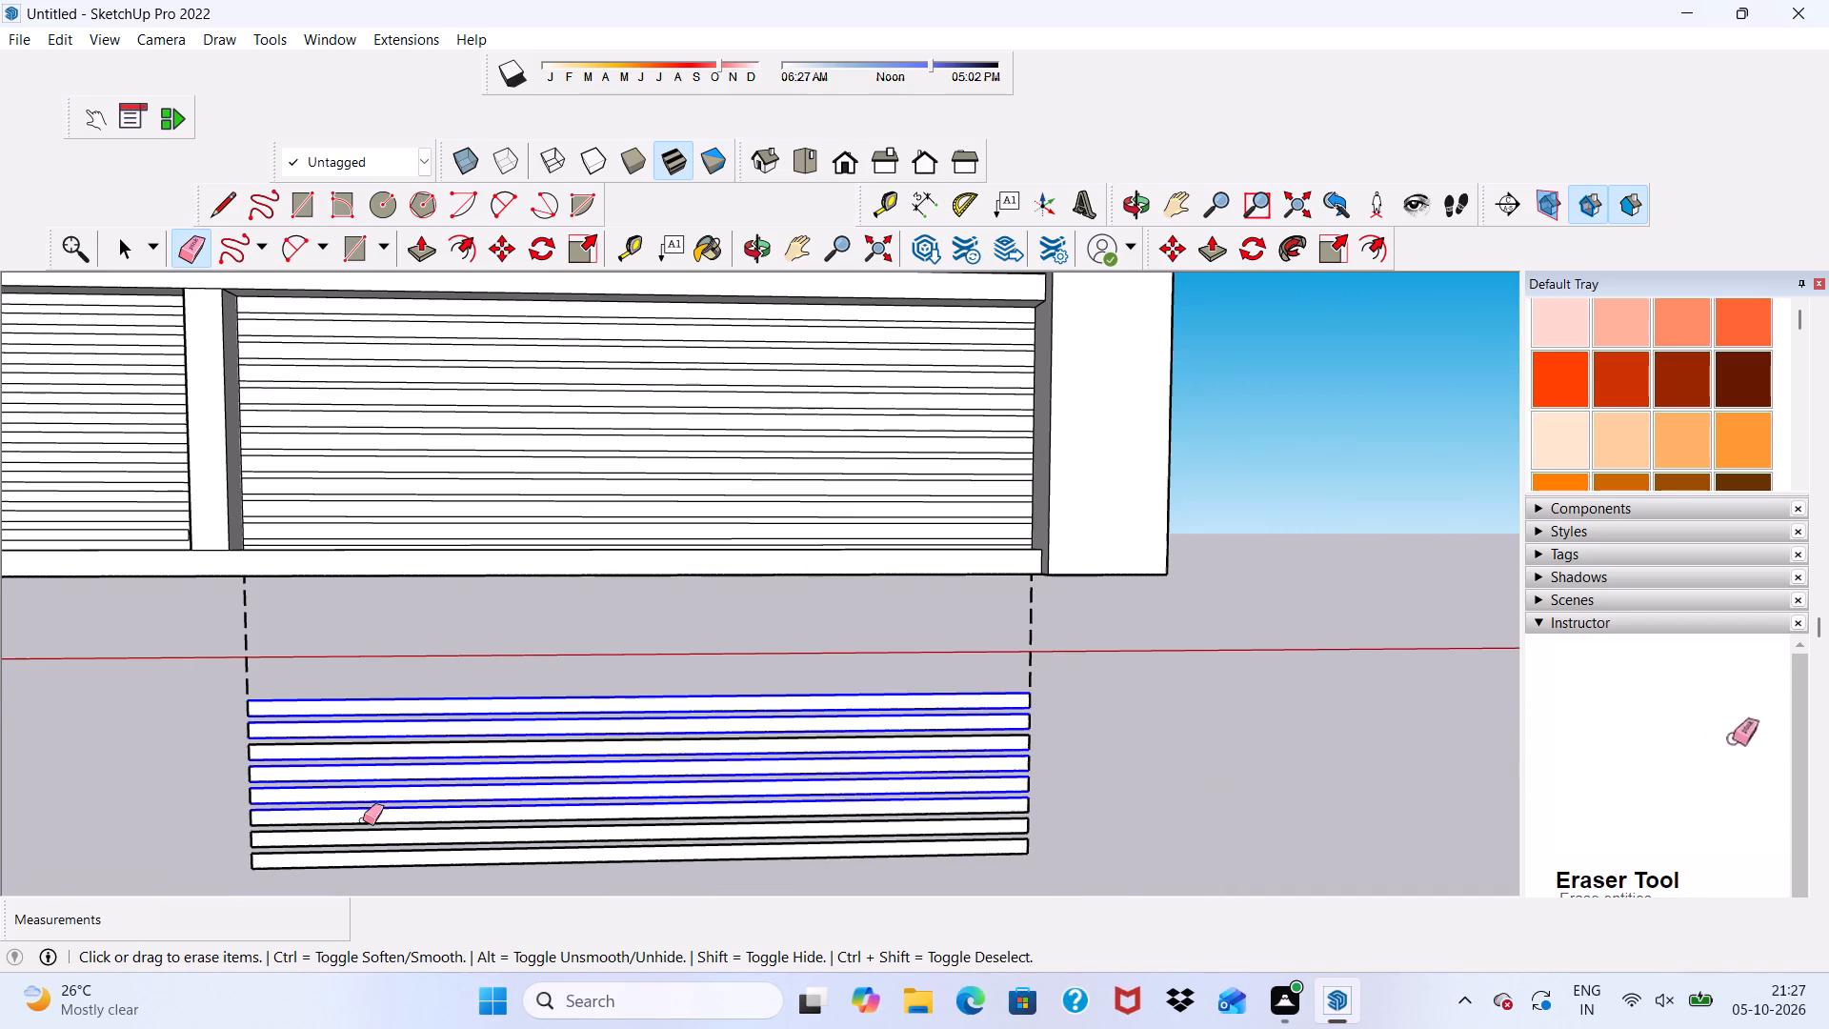
left_click_drag(363, 820, 363, 869)
Erase the last surplus long edge and the leftover short left-end edges below the second panel's bottom rail.
scroll(300, 684, "up", 2)
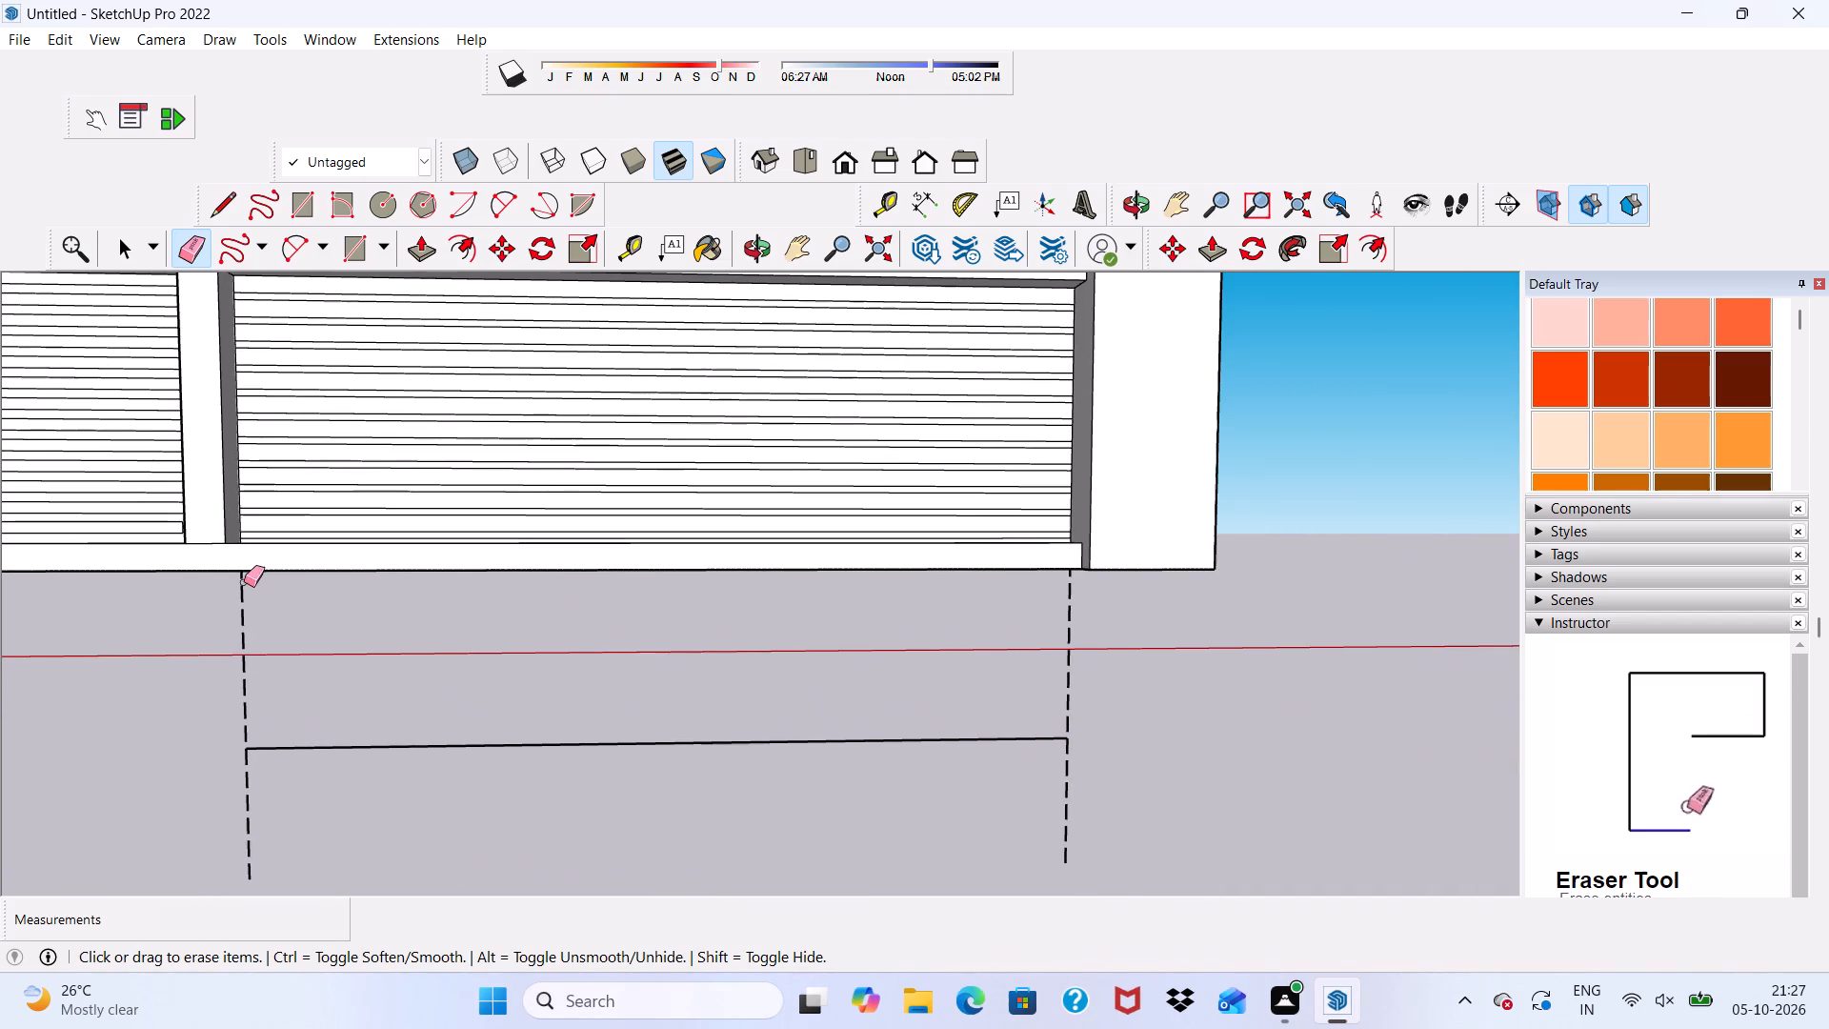
left_click_drag(244, 581, 251, 807)
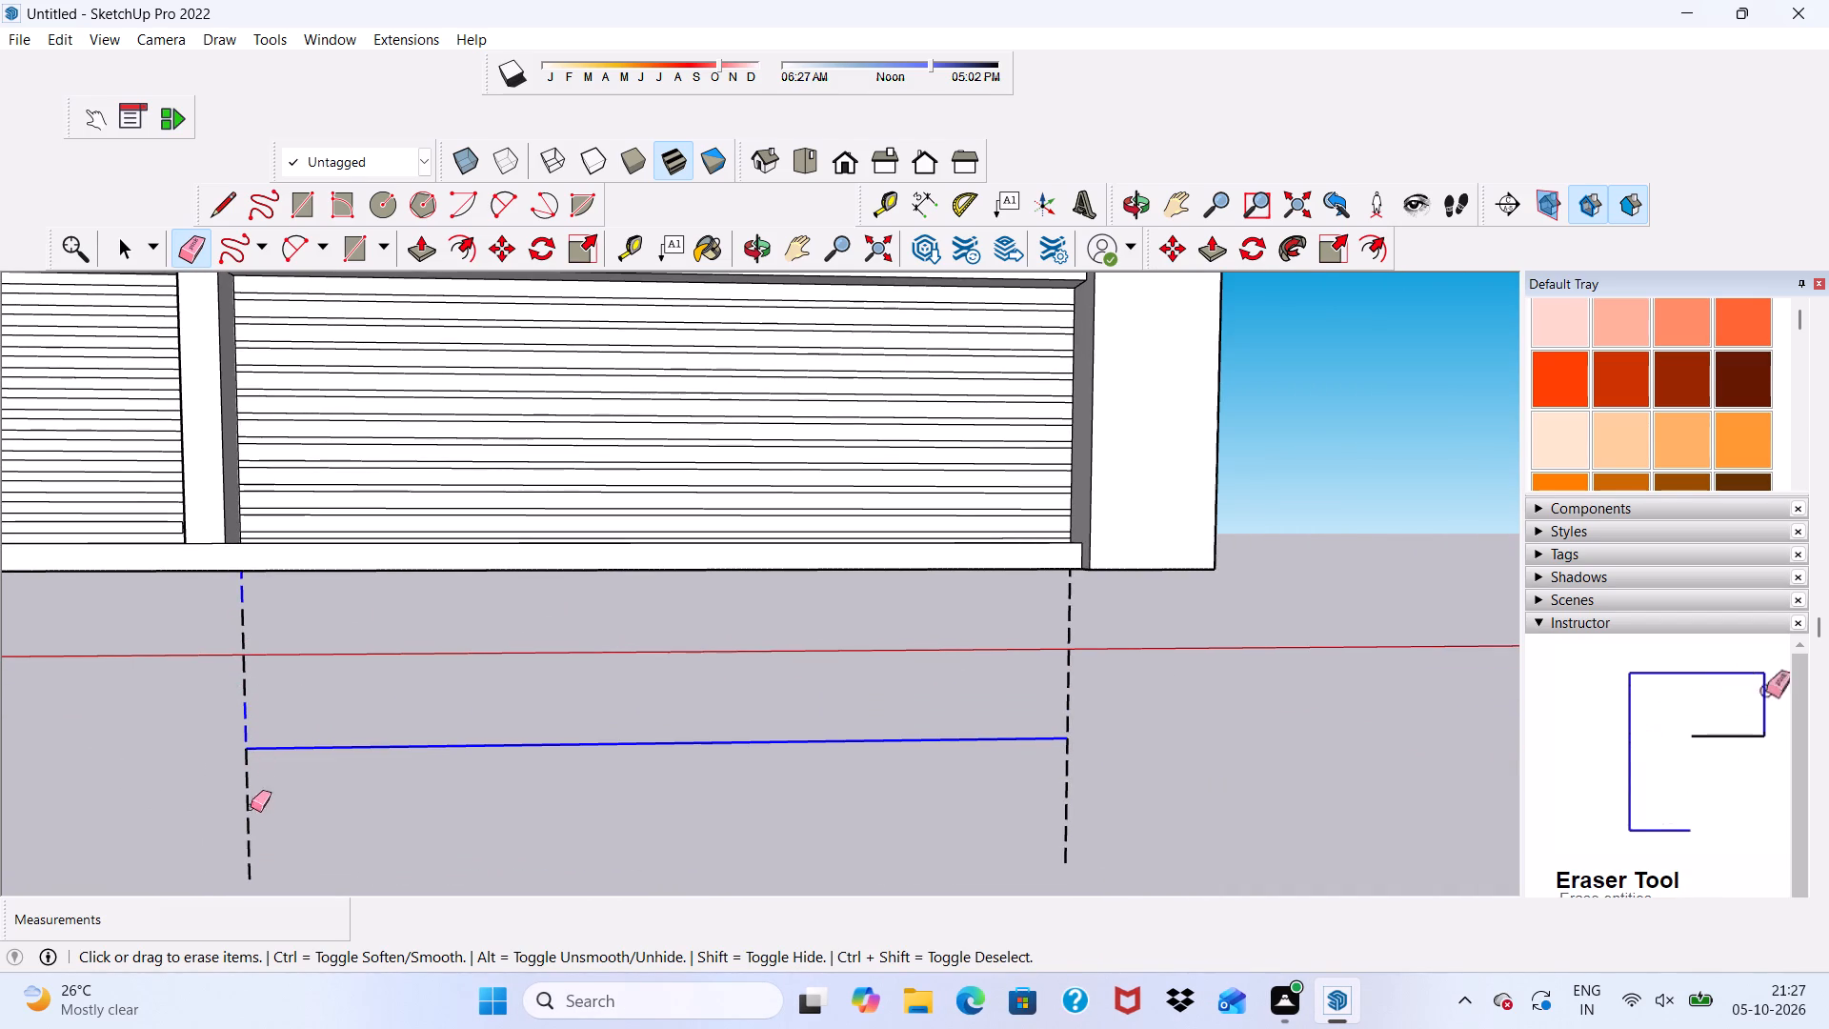
left_click_drag(251, 807, 247, 853)
scroll(258, 681, "up", 2)
left_click_drag(249, 609, 244, 645)
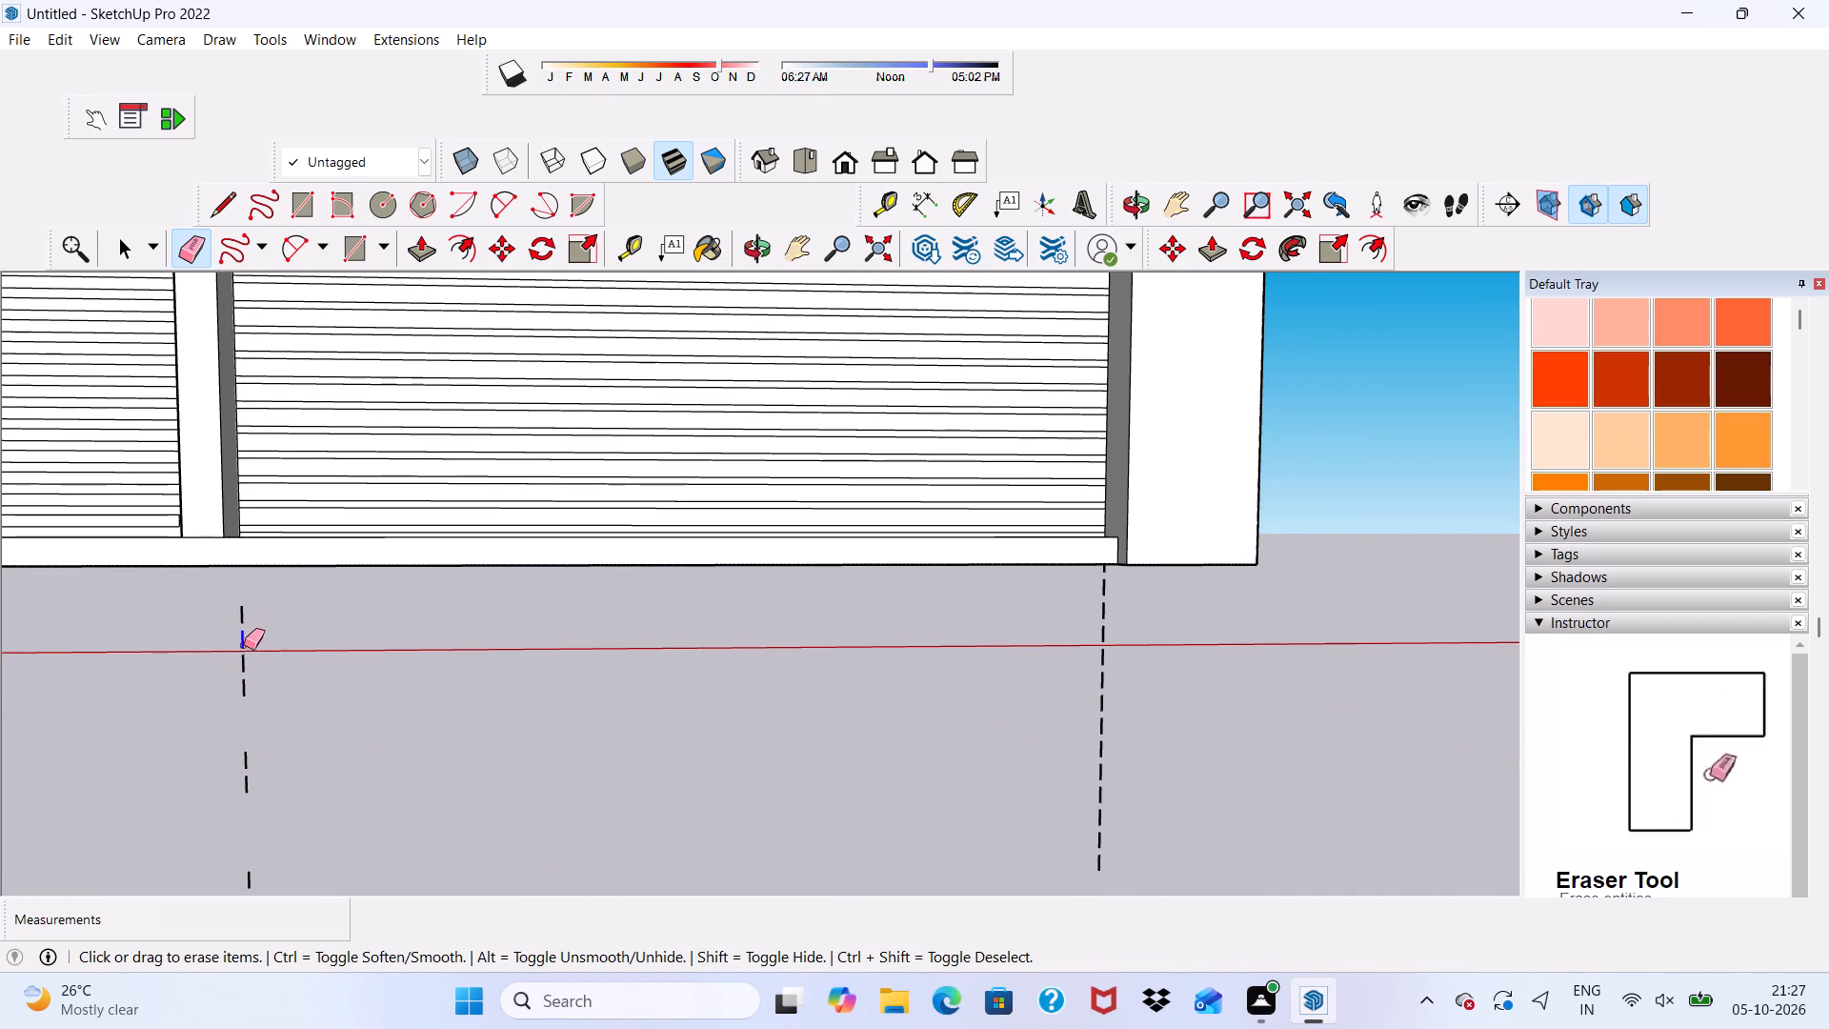
left_click_drag(244, 645, 239, 704)
left_click_drag(236, 609, 248, 624)
scroll(248, 626, "down", 6)
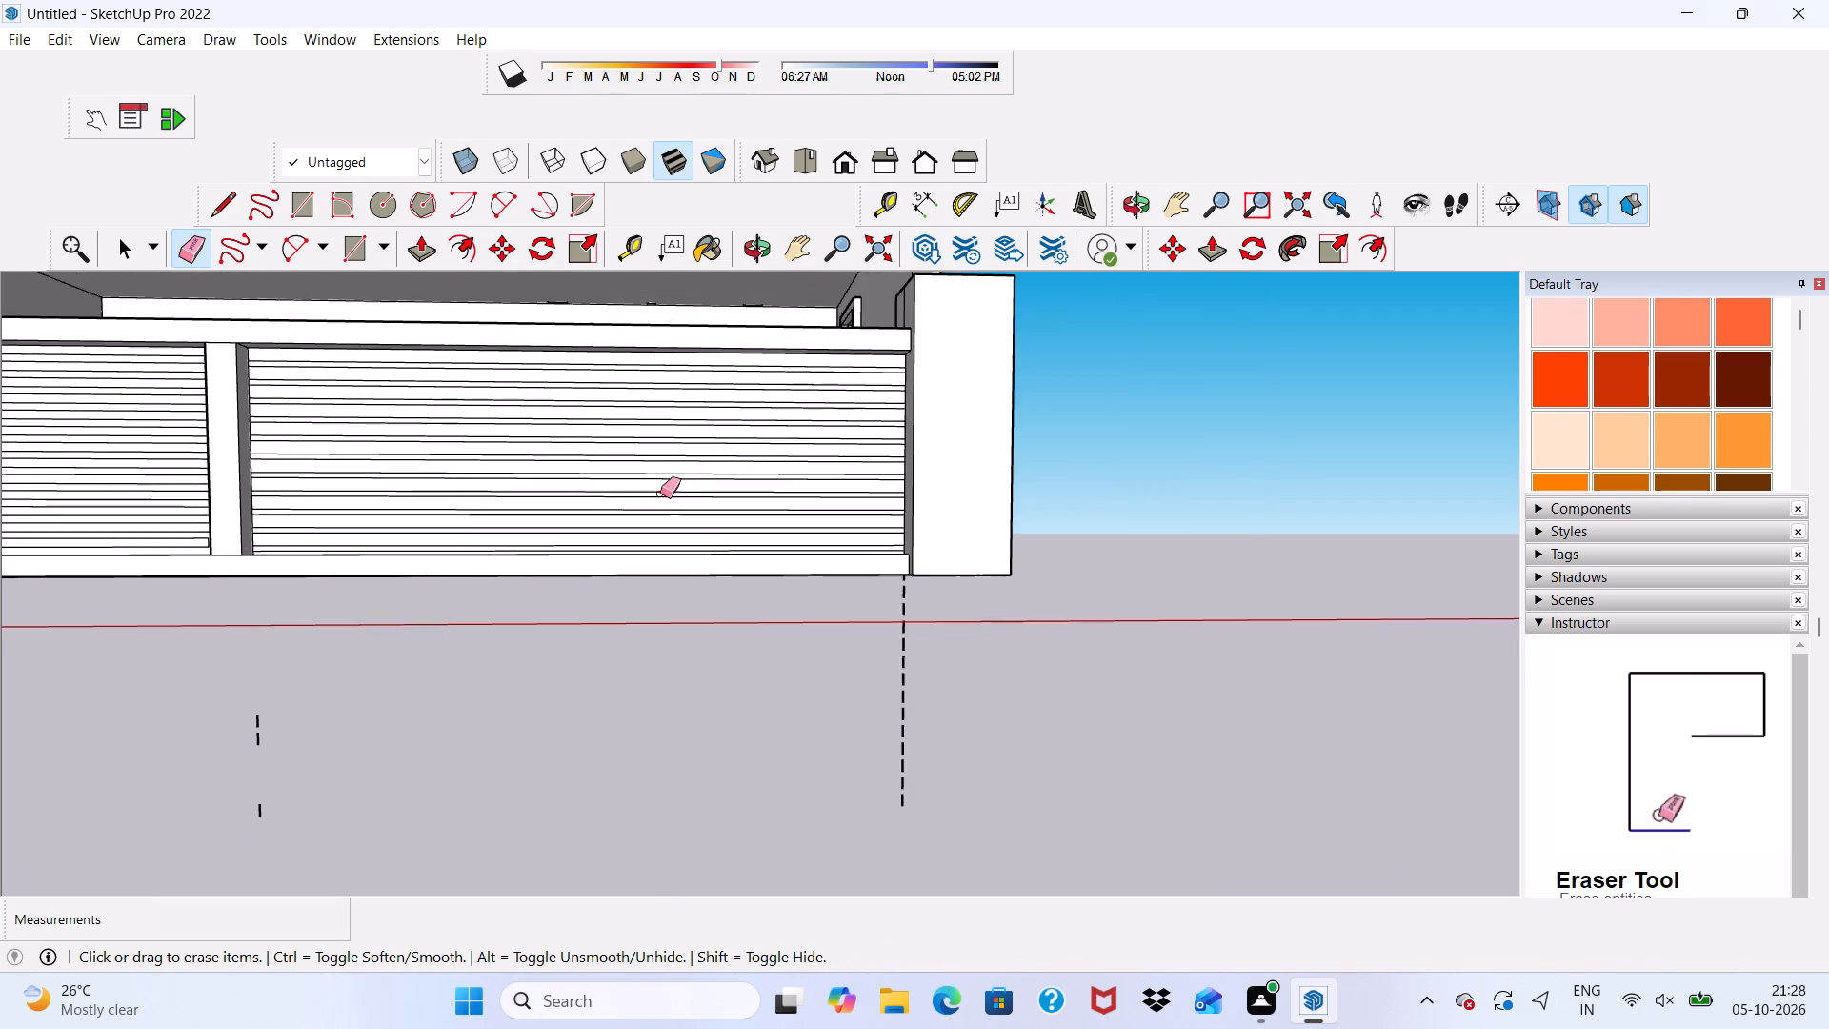
scroll(660, 494, "down", 5)
scroll(295, 802, "up", 7)
left_click_drag(384, 627, 384, 657)
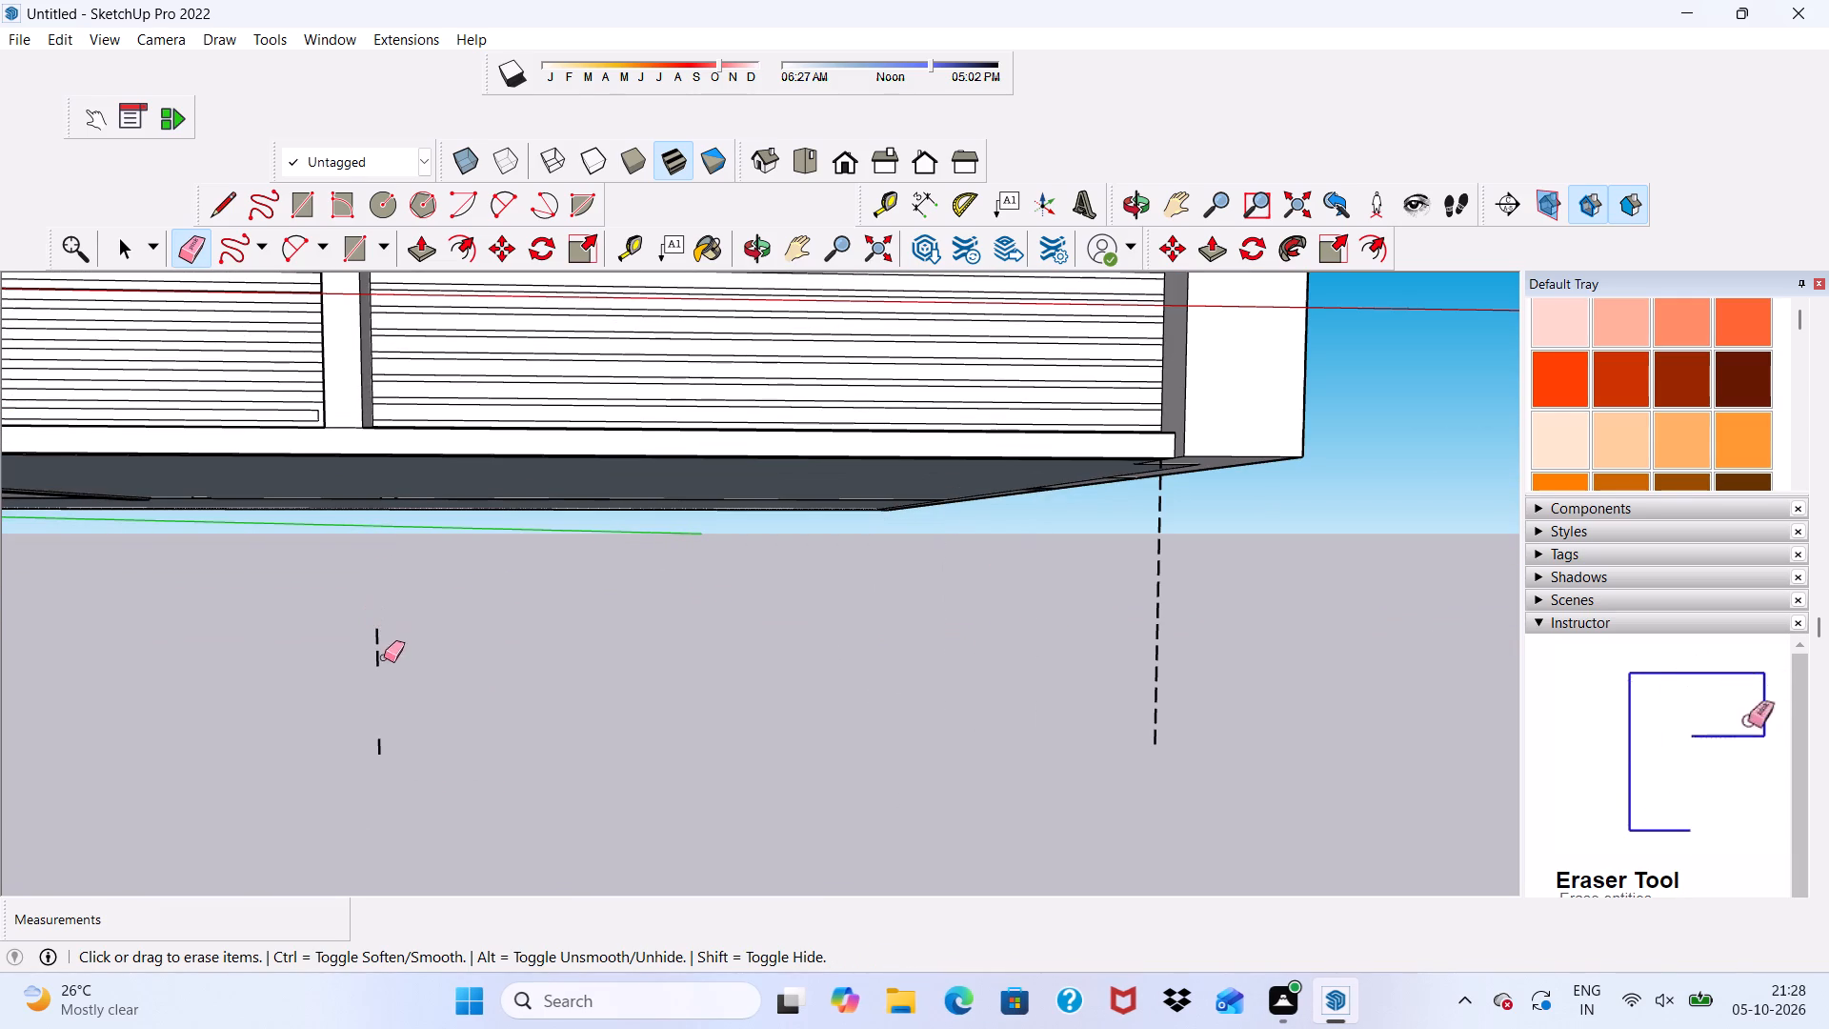
left_click_drag(384, 657, 382, 751)
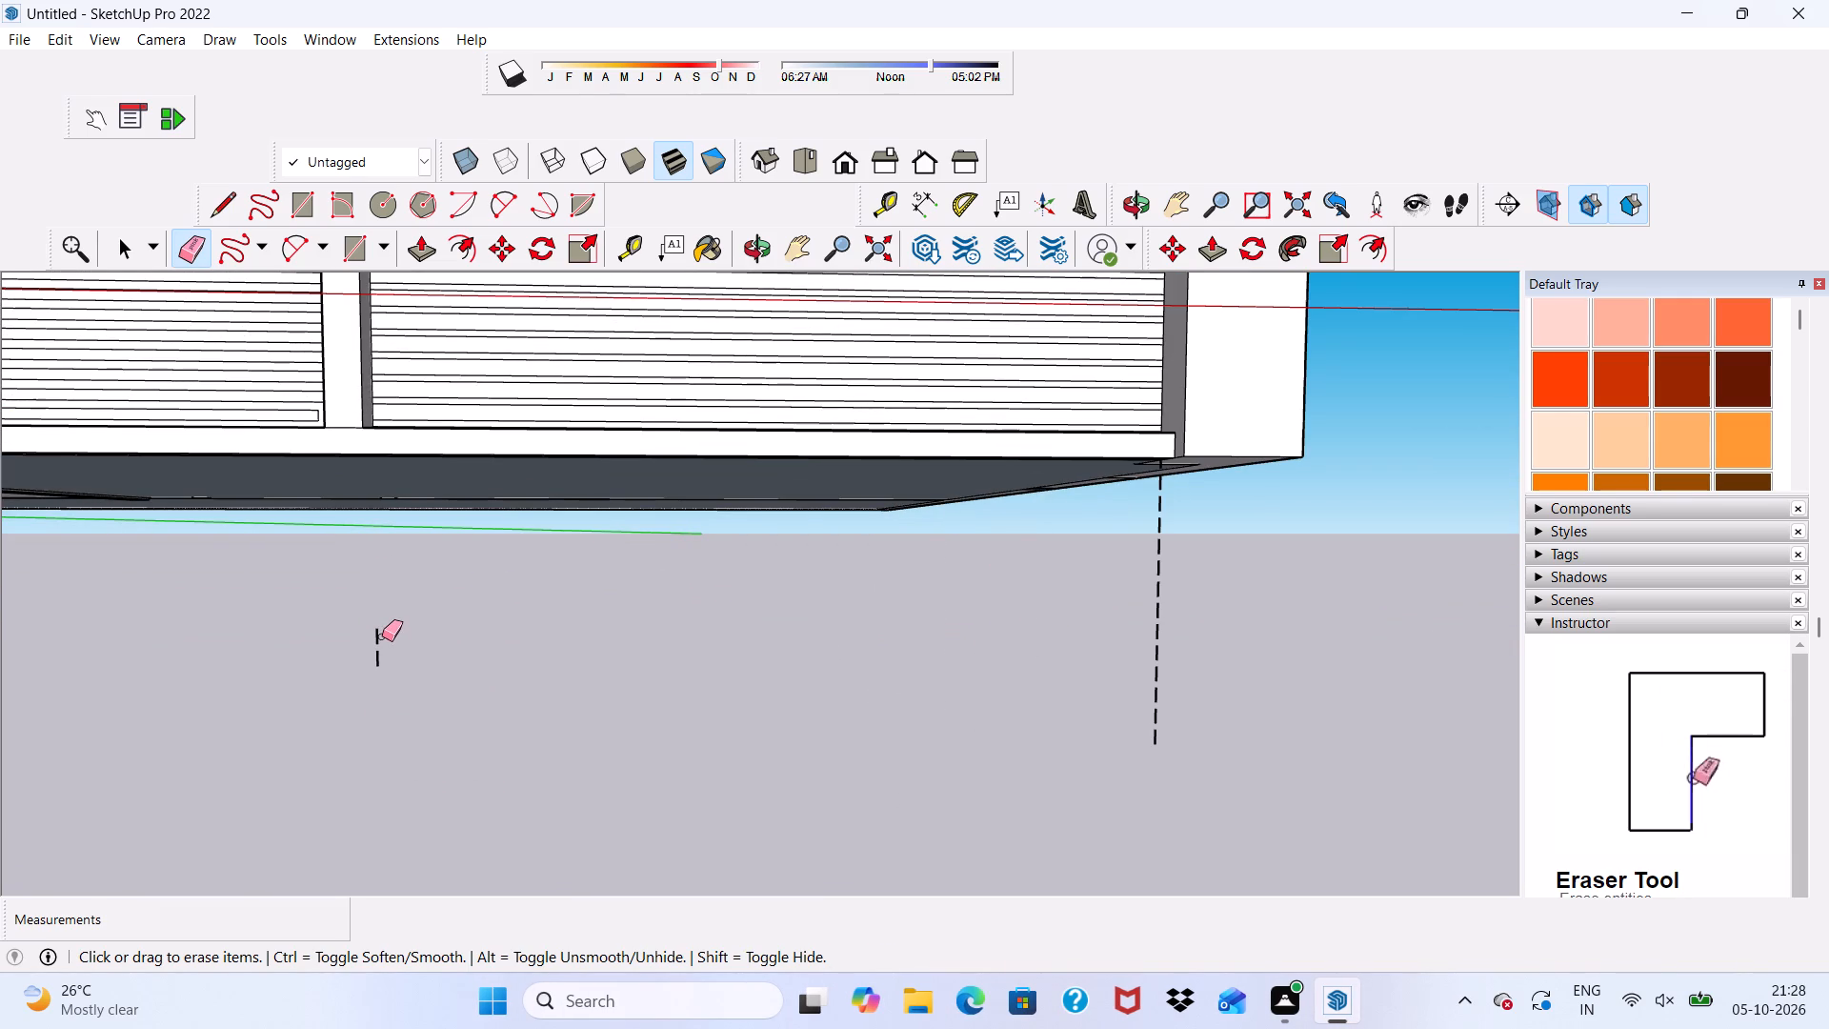
left_click_drag(382, 636, 381, 660)
scroll(378, 655, "up", 2)
left_click(377, 652)
left_click_drag(372, 643, 372, 641)
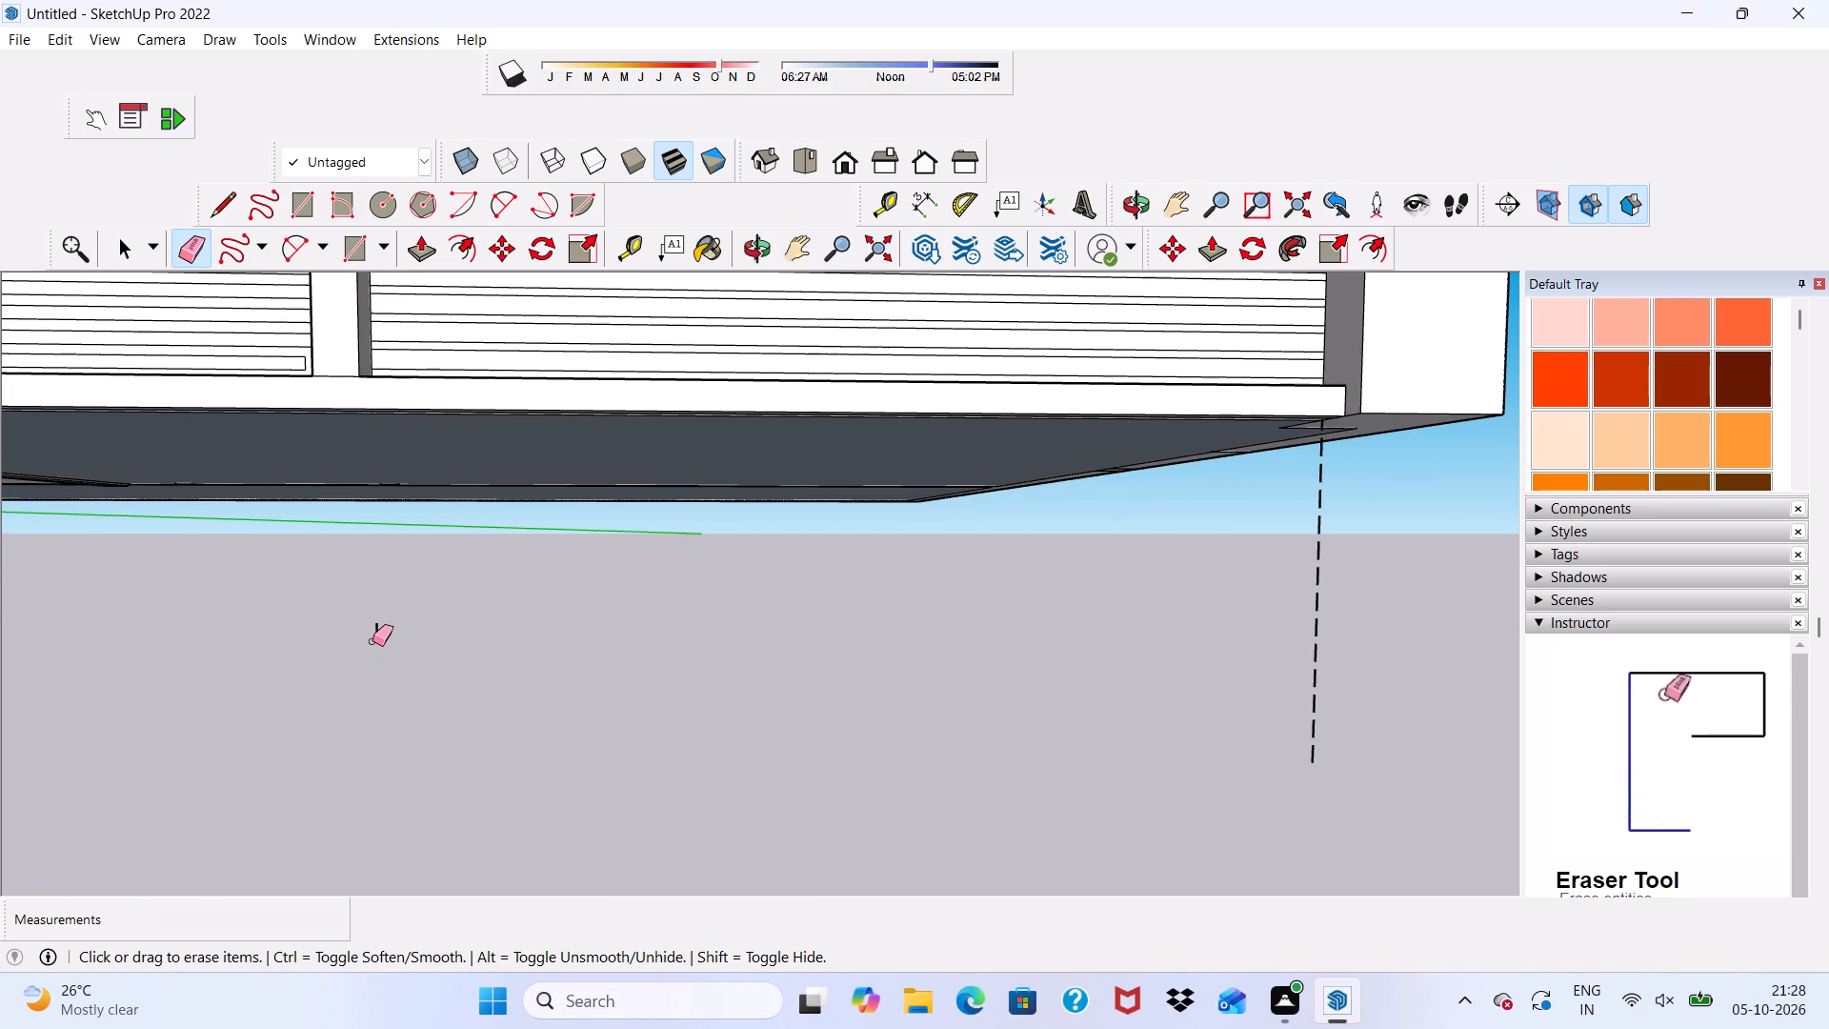
left_click_drag(372, 641, 380, 625)
Erase the leftover short right-end edges of the surplus strips below the second panel's bottom rail.
scroll(380, 624, "down", 5)
scroll(775, 521, "up", 10)
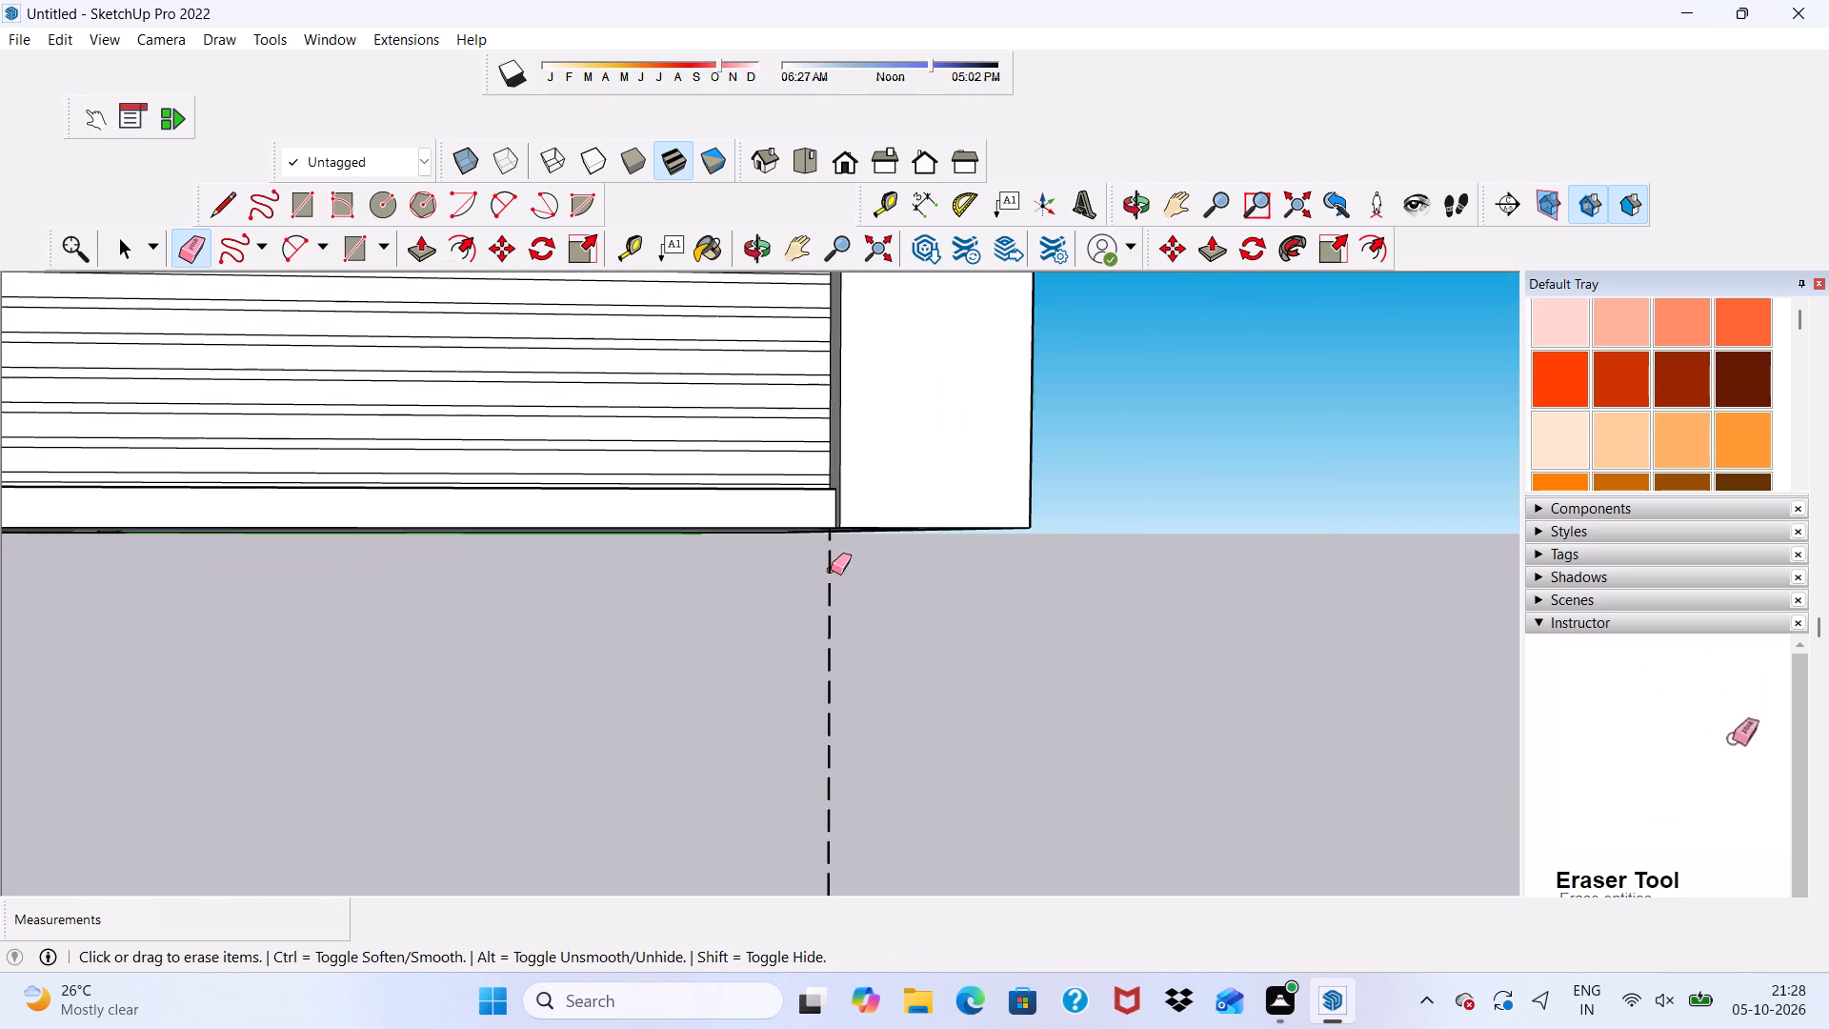
scroll(834, 548, "up", 5)
scroll(799, 532, "down", 12)
scroll(818, 543, "up", 2)
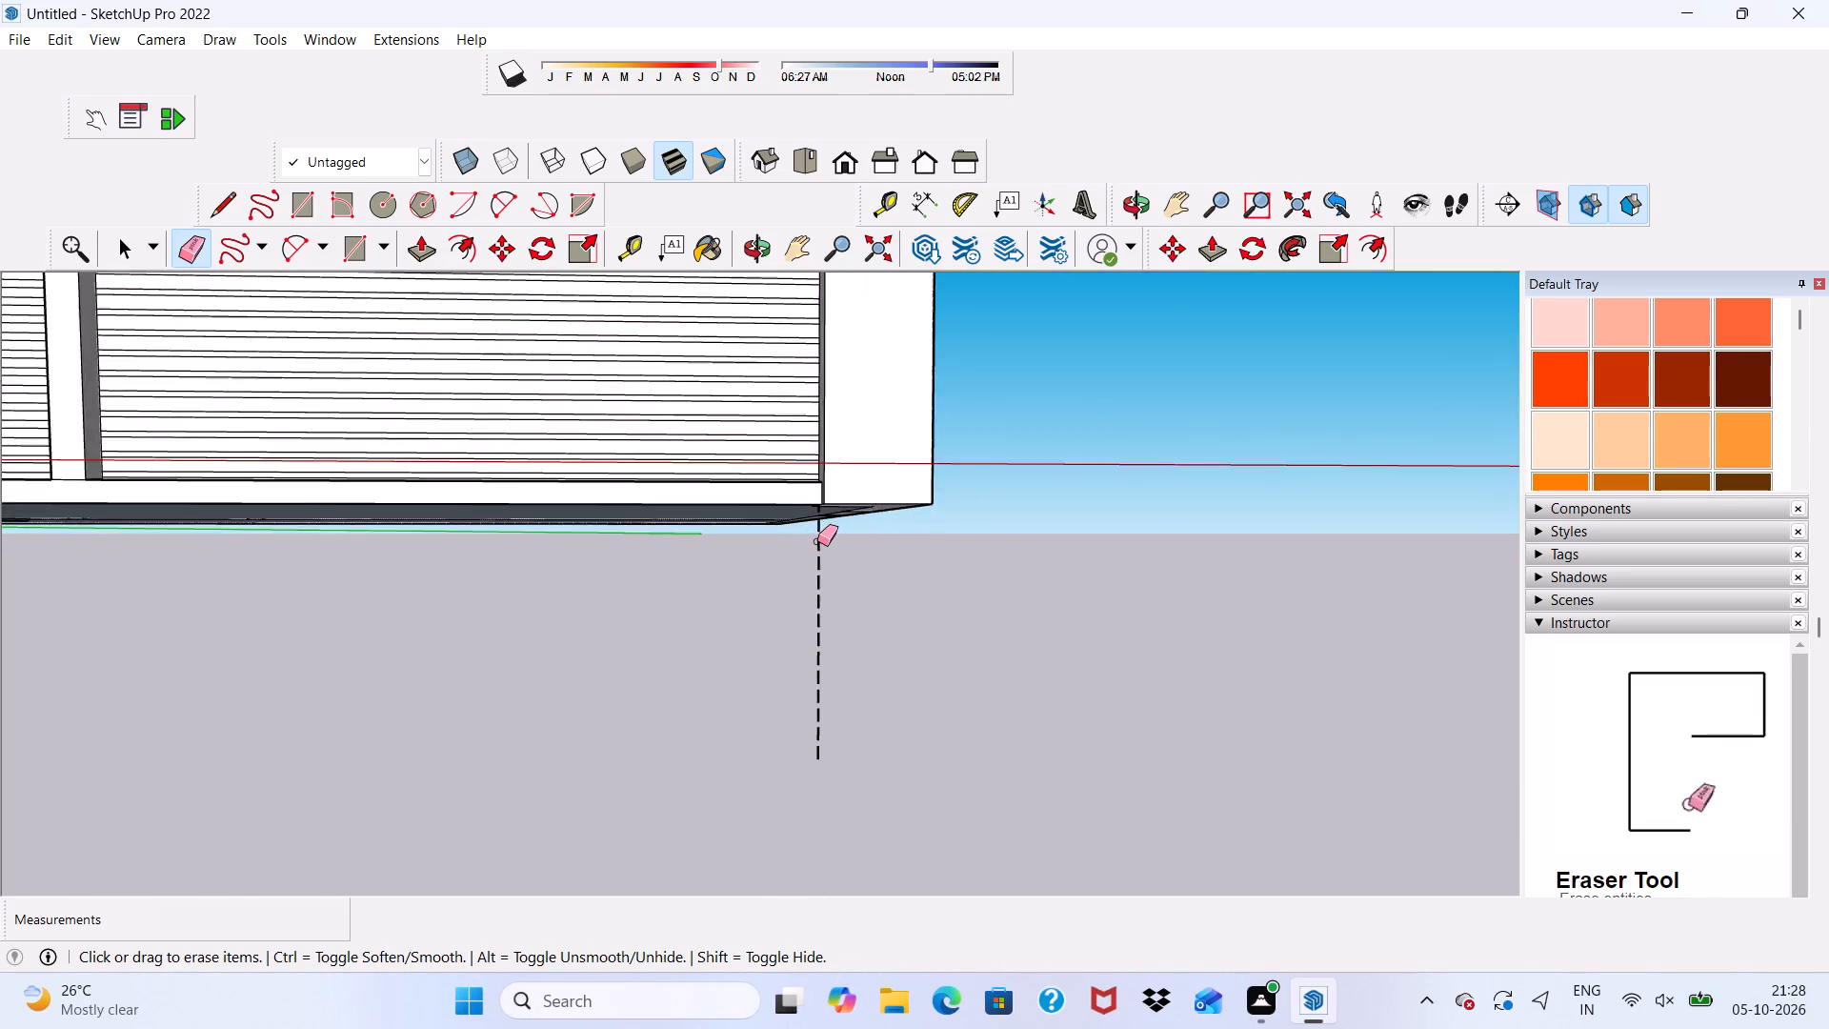
scroll(817, 541, "up", 6)
left_click(817, 526)
left_click_drag(817, 551, 819, 551)
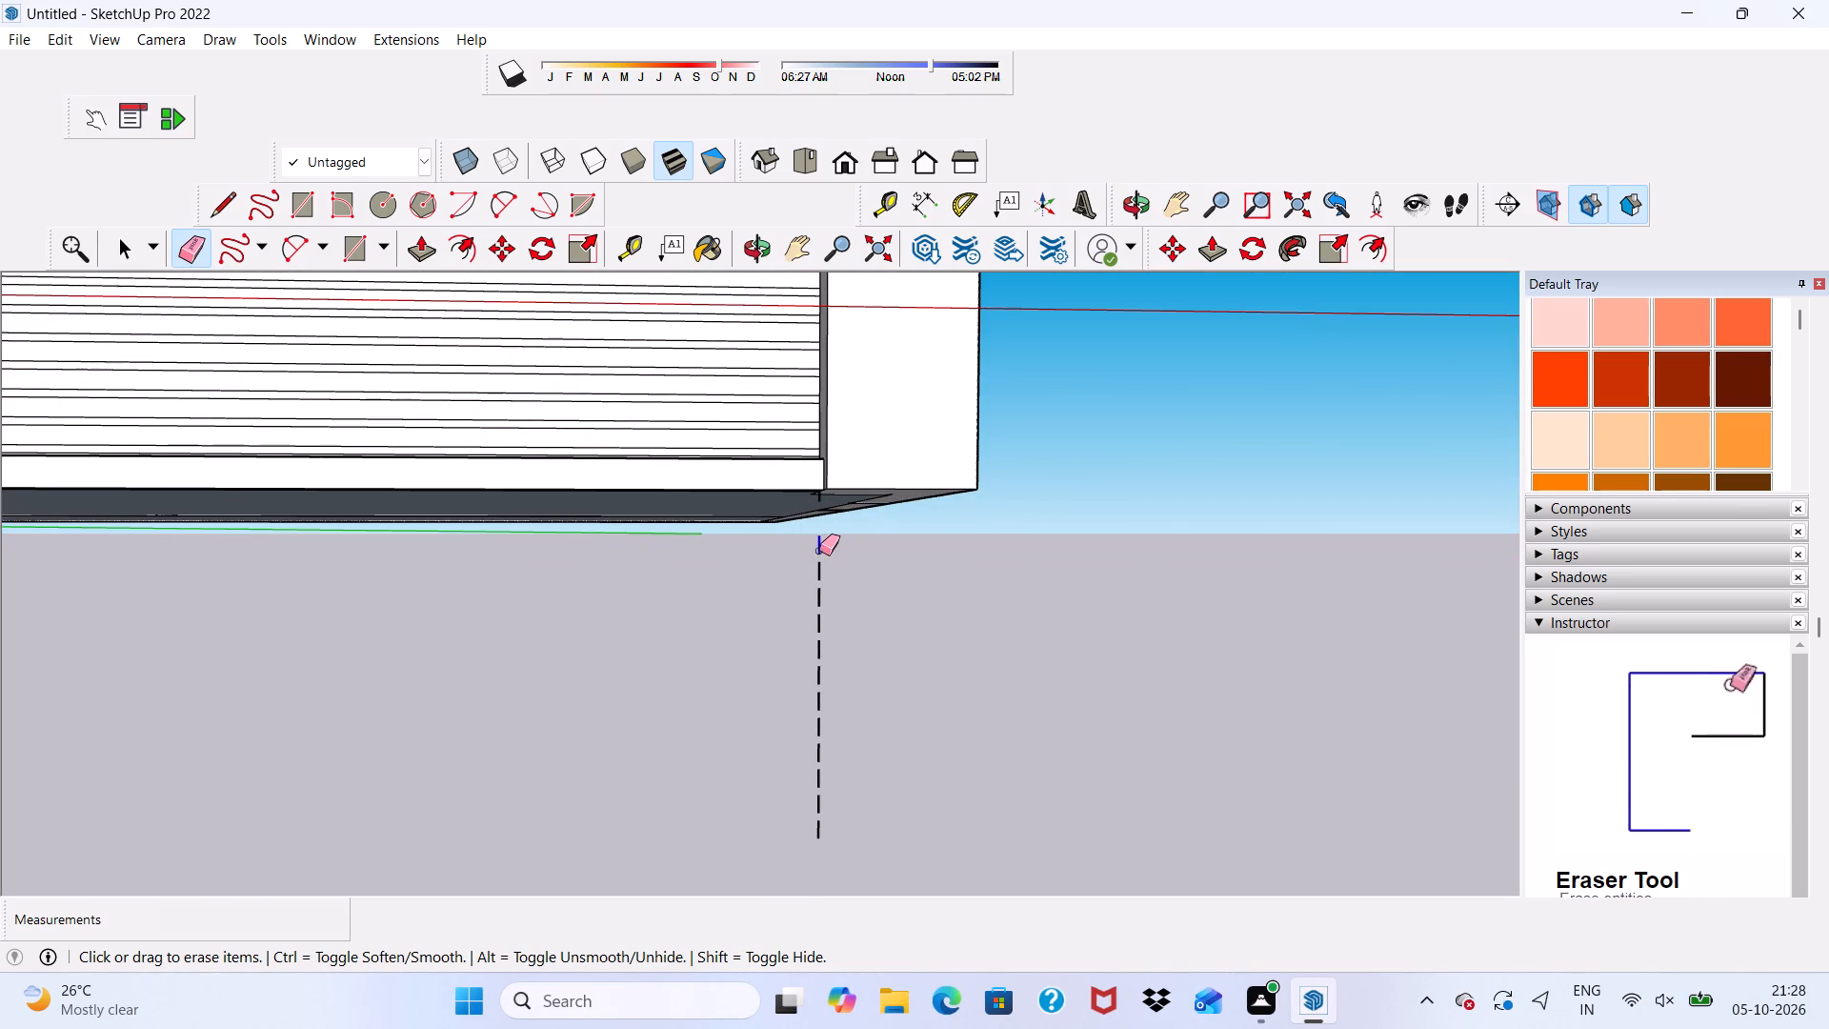
left_click_drag(819, 551, 824, 583)
left_click_drag(824, 585, 825, 616)
left_click_drag(821, 631, 819, 653)
left_click_drag(819, 655, 817, 683)
left_click_drag(817, 683, 815, 714)
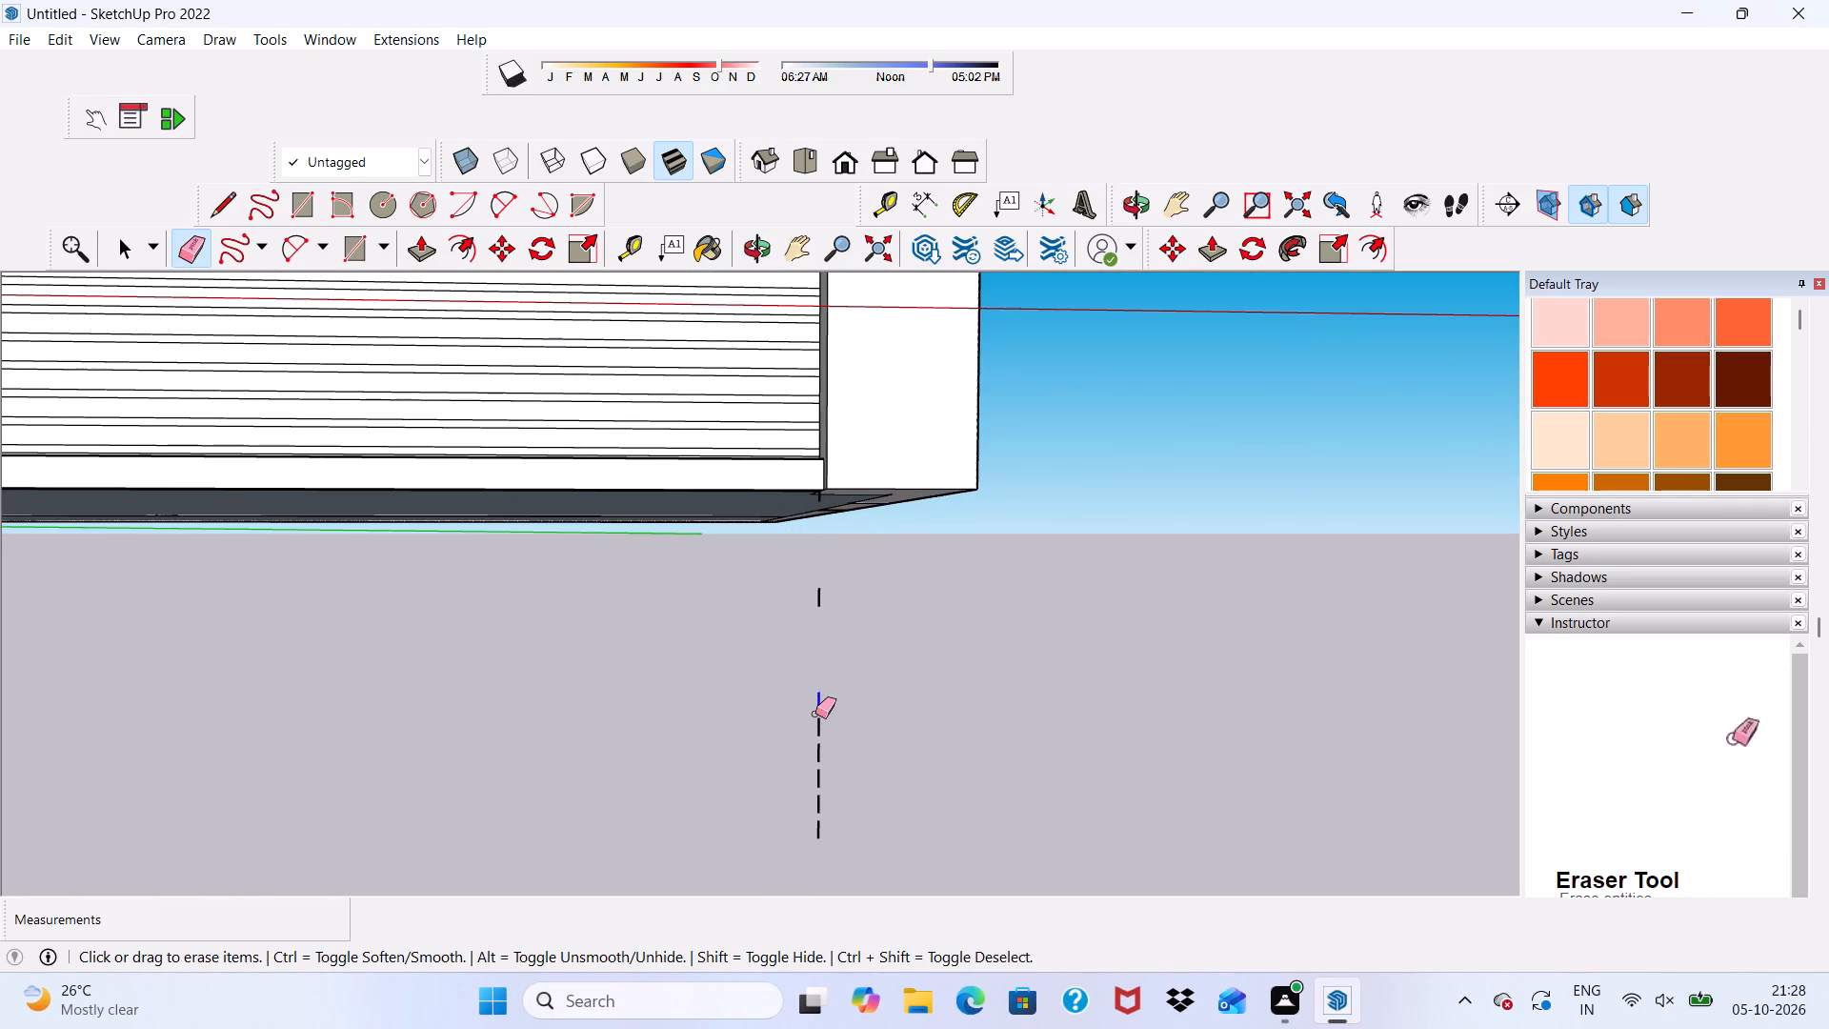
left_click_drag(815, 714, 824, 733)
left_click_drag(826, 747, 830, 760)
left_click_drag(826, 776, 821, 788)
left_click_drag(815, 787, 816, 807)
left_click_drag(814, 805, 810, 819)
left_click_drag(807, 820, 814, 833)
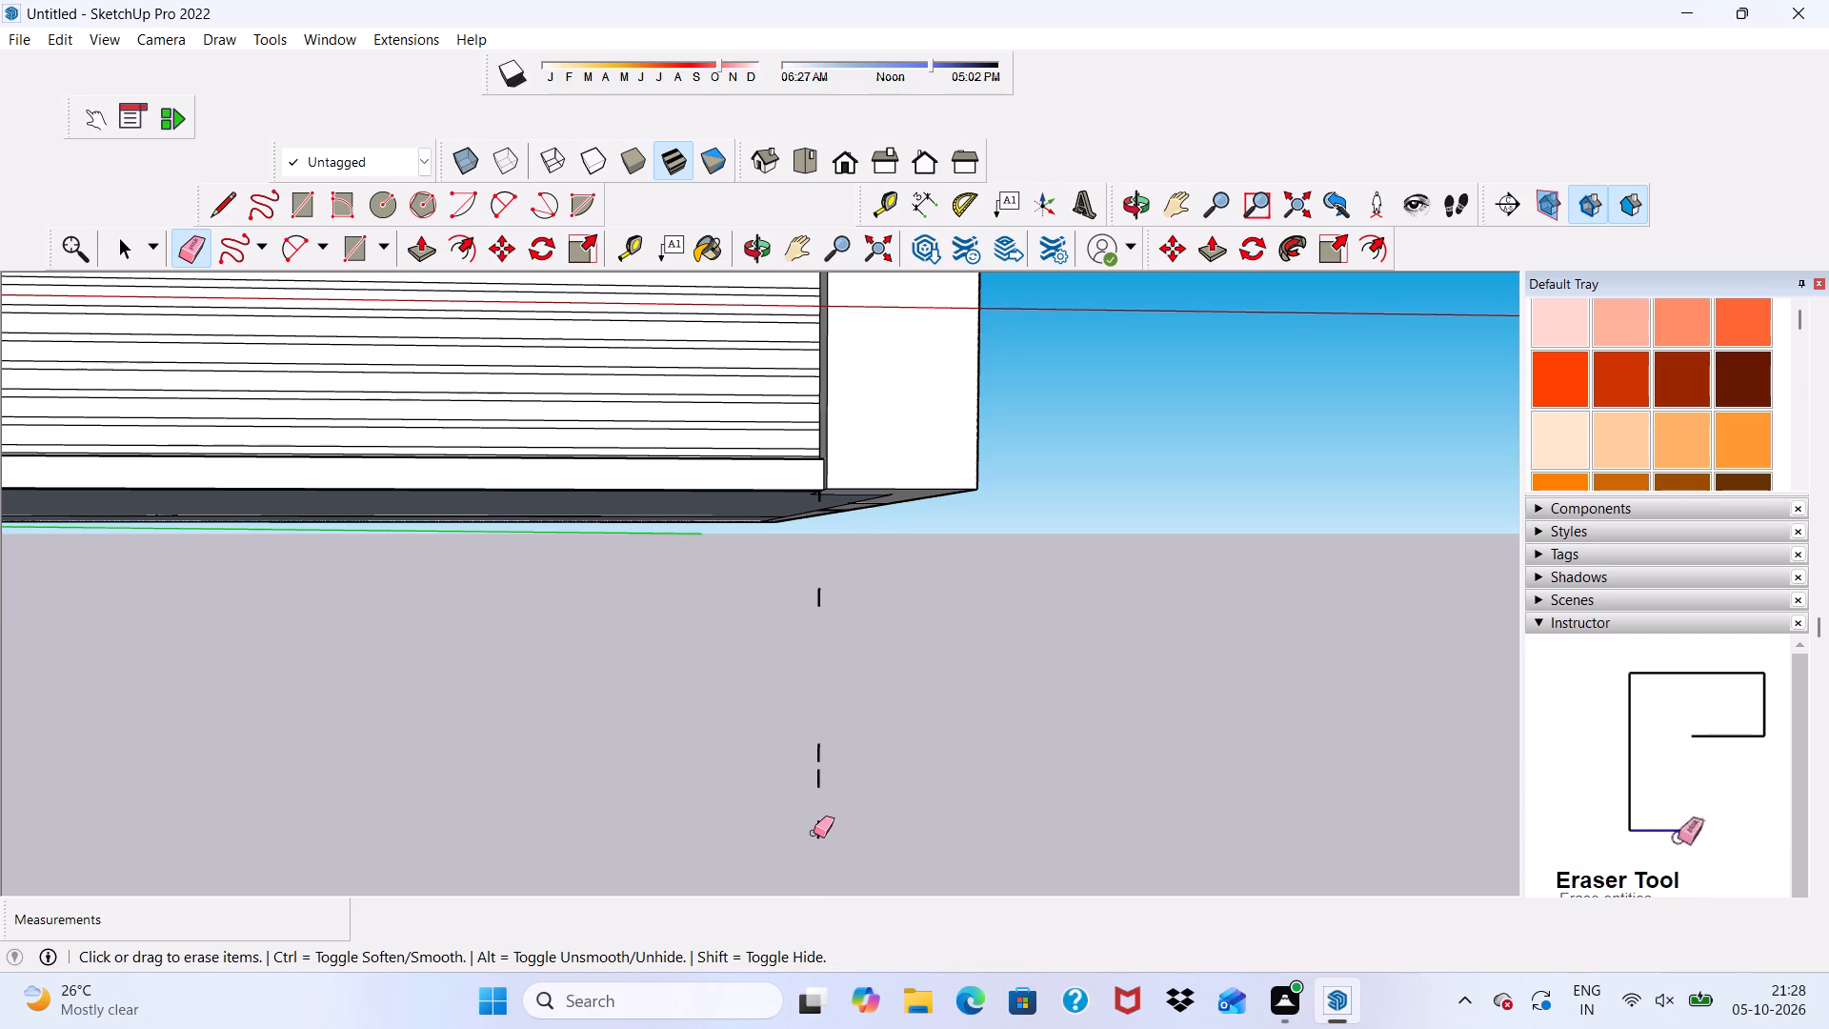
left_click_drag(814, 833, 825, 834)
left_click(823, 782)
left_click(821, 752)
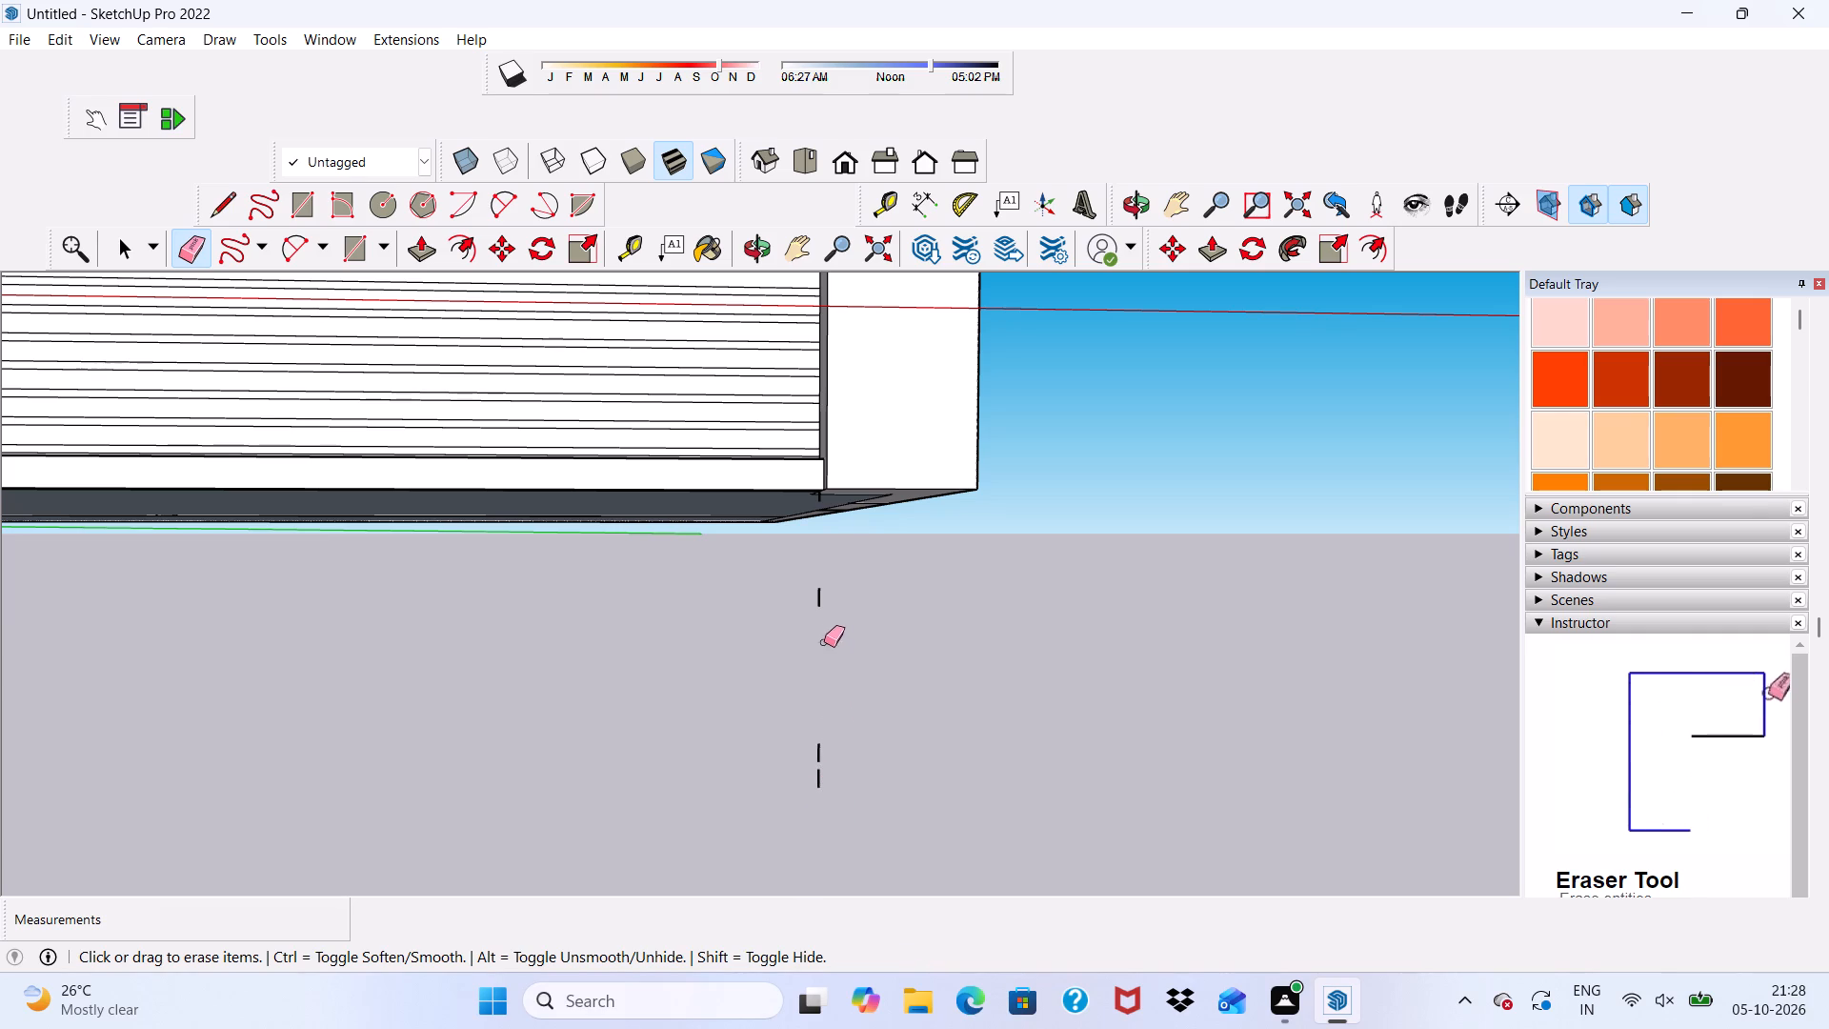
left_click_drag(831, 581, 833, 768)
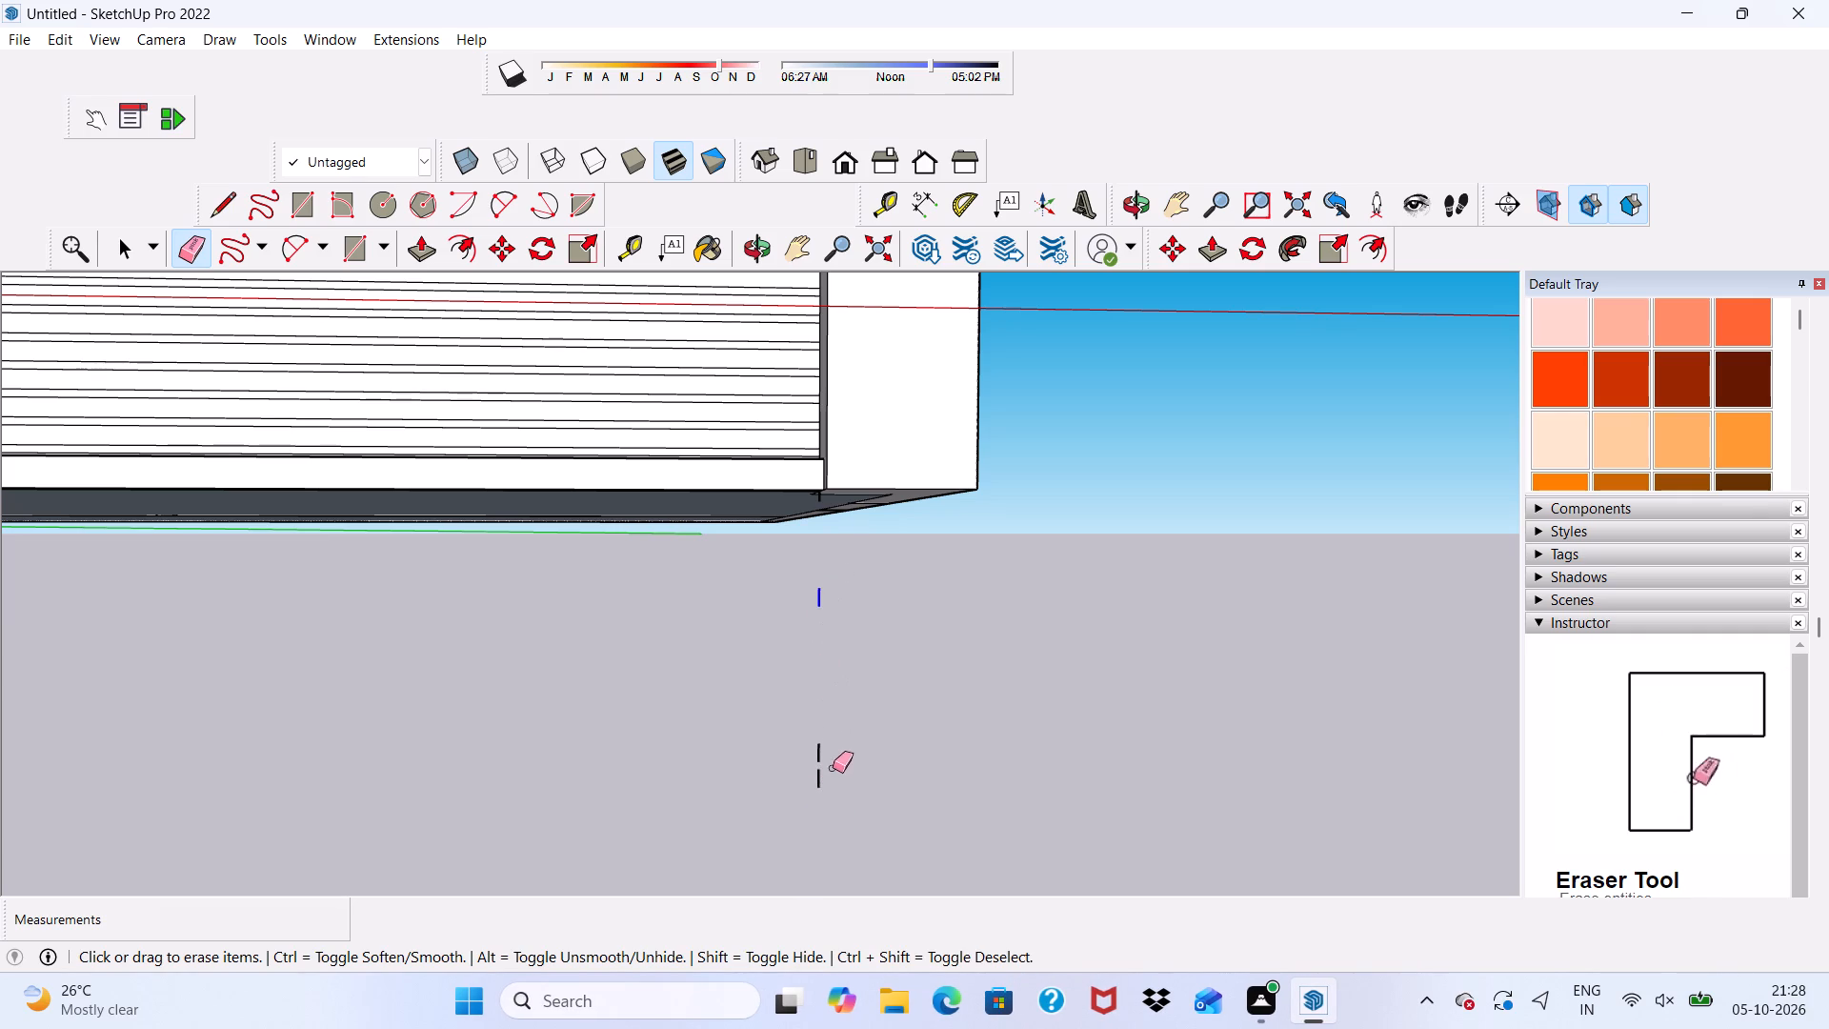
left_click_drag(833, 768, 809, 785)
left_click_drag(837, 739, 834, 766)
left_click_drag(821, 731, 828, 757)
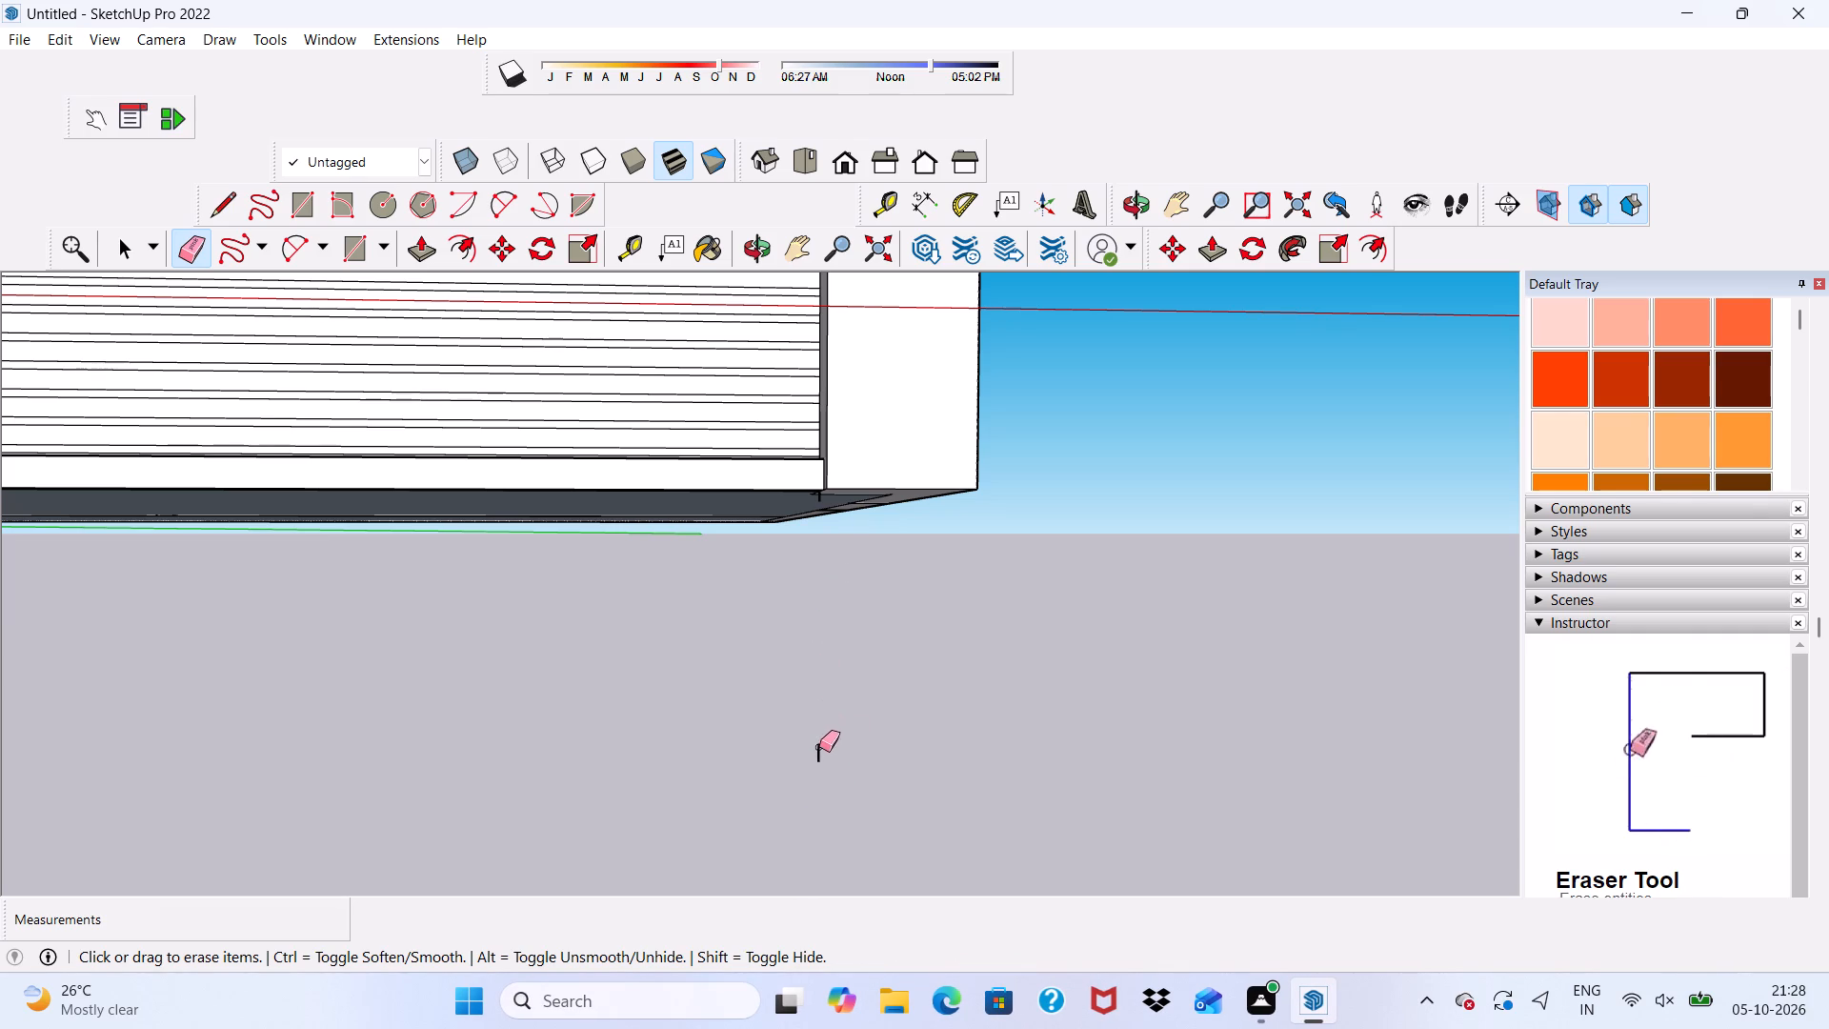
left_click_drag(818, 746, 817, 761)
key("space")
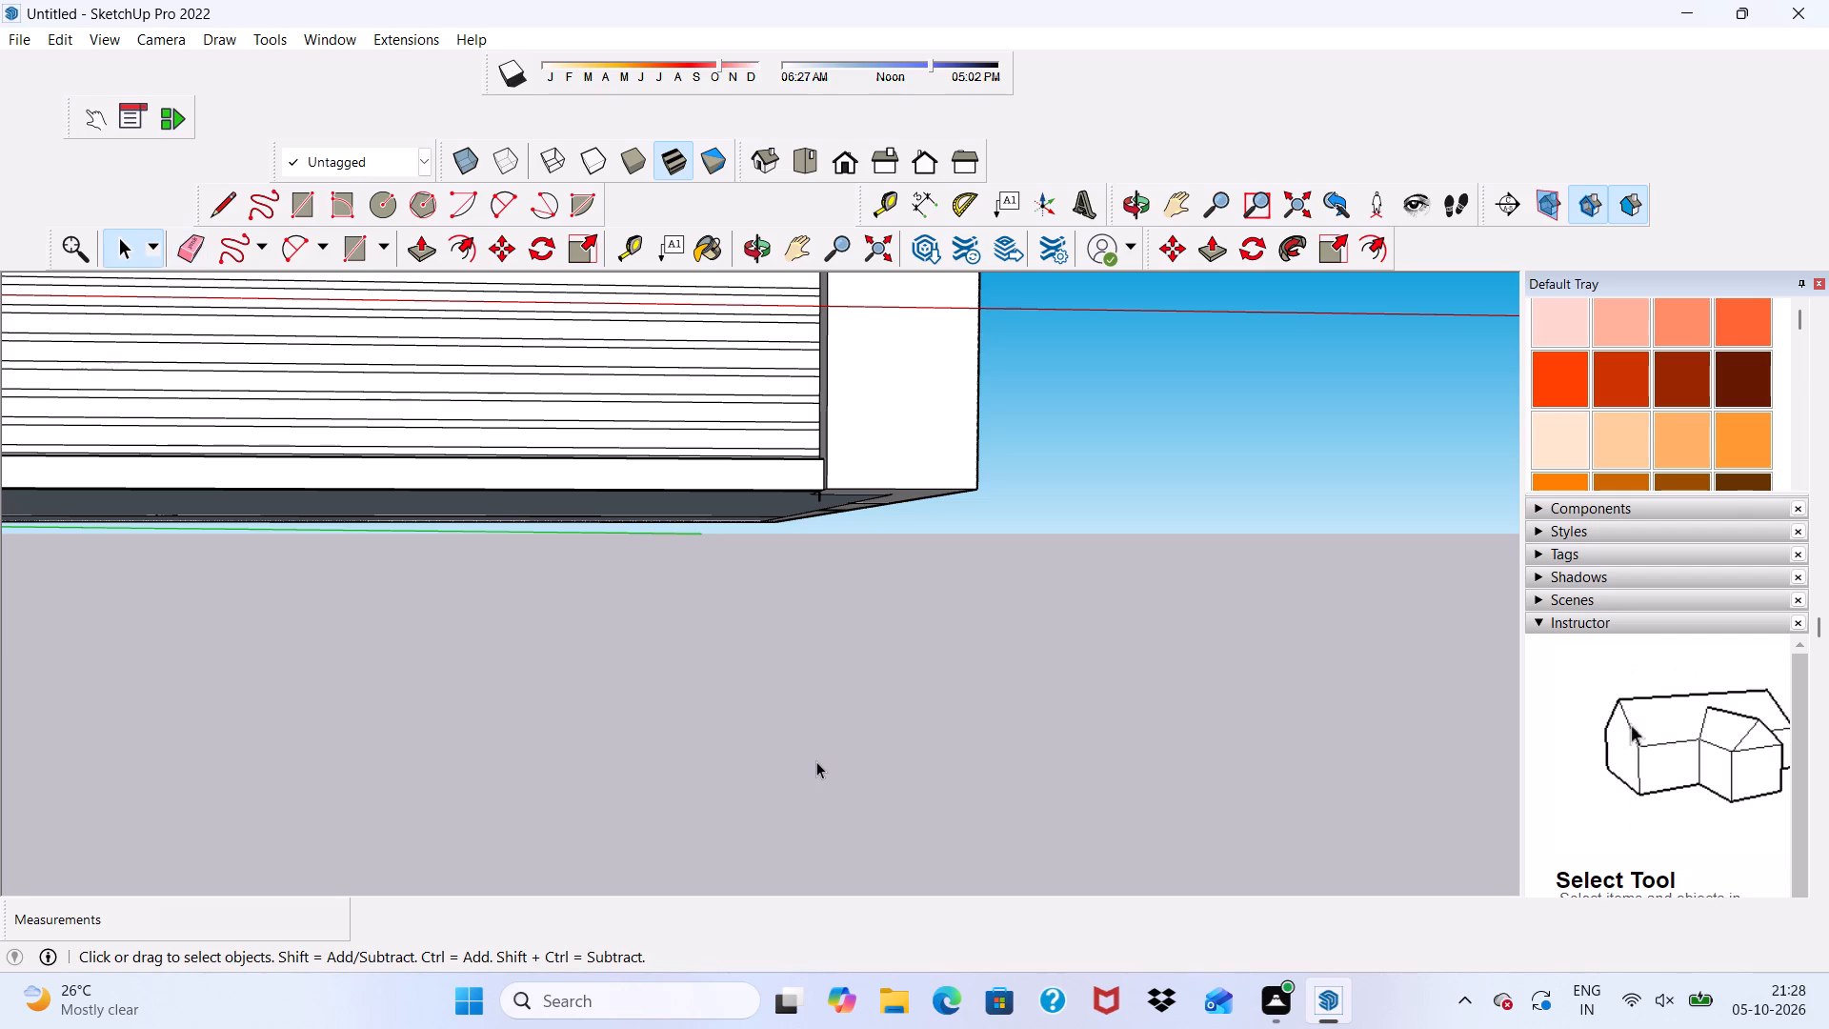
Push/Pull the second panel's top strip outward by 3".
scroll(812, 757, "down", 12)
middle_click_drag(780, 476, 720, 549)
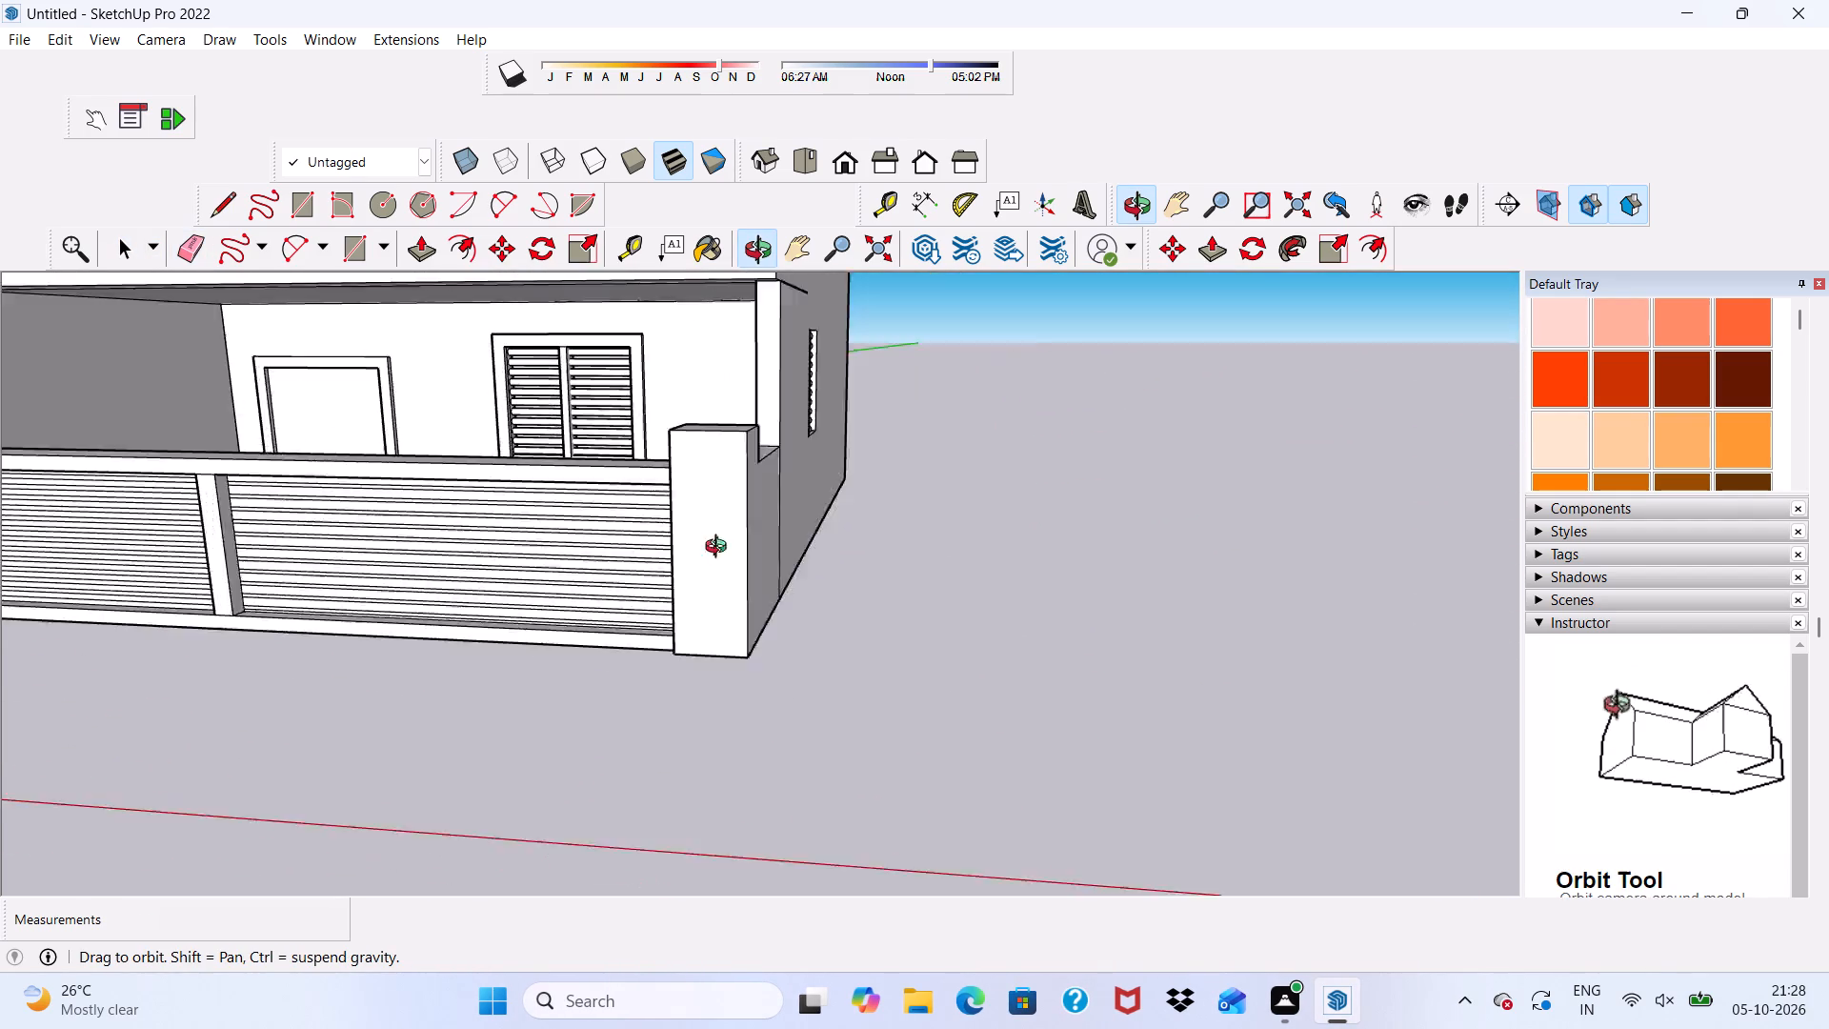
middle_click_drag(720, 549, 768, 540)
scroll(492, 479, "up", 6)
scroll(170, 501, "up", 12)
scroll(155, 453, "down", 1)
middle_click_drag(155, 451, 177, 349)
scroll(176, 353, "down", 5)
scroll(505, 426, "down", 5)
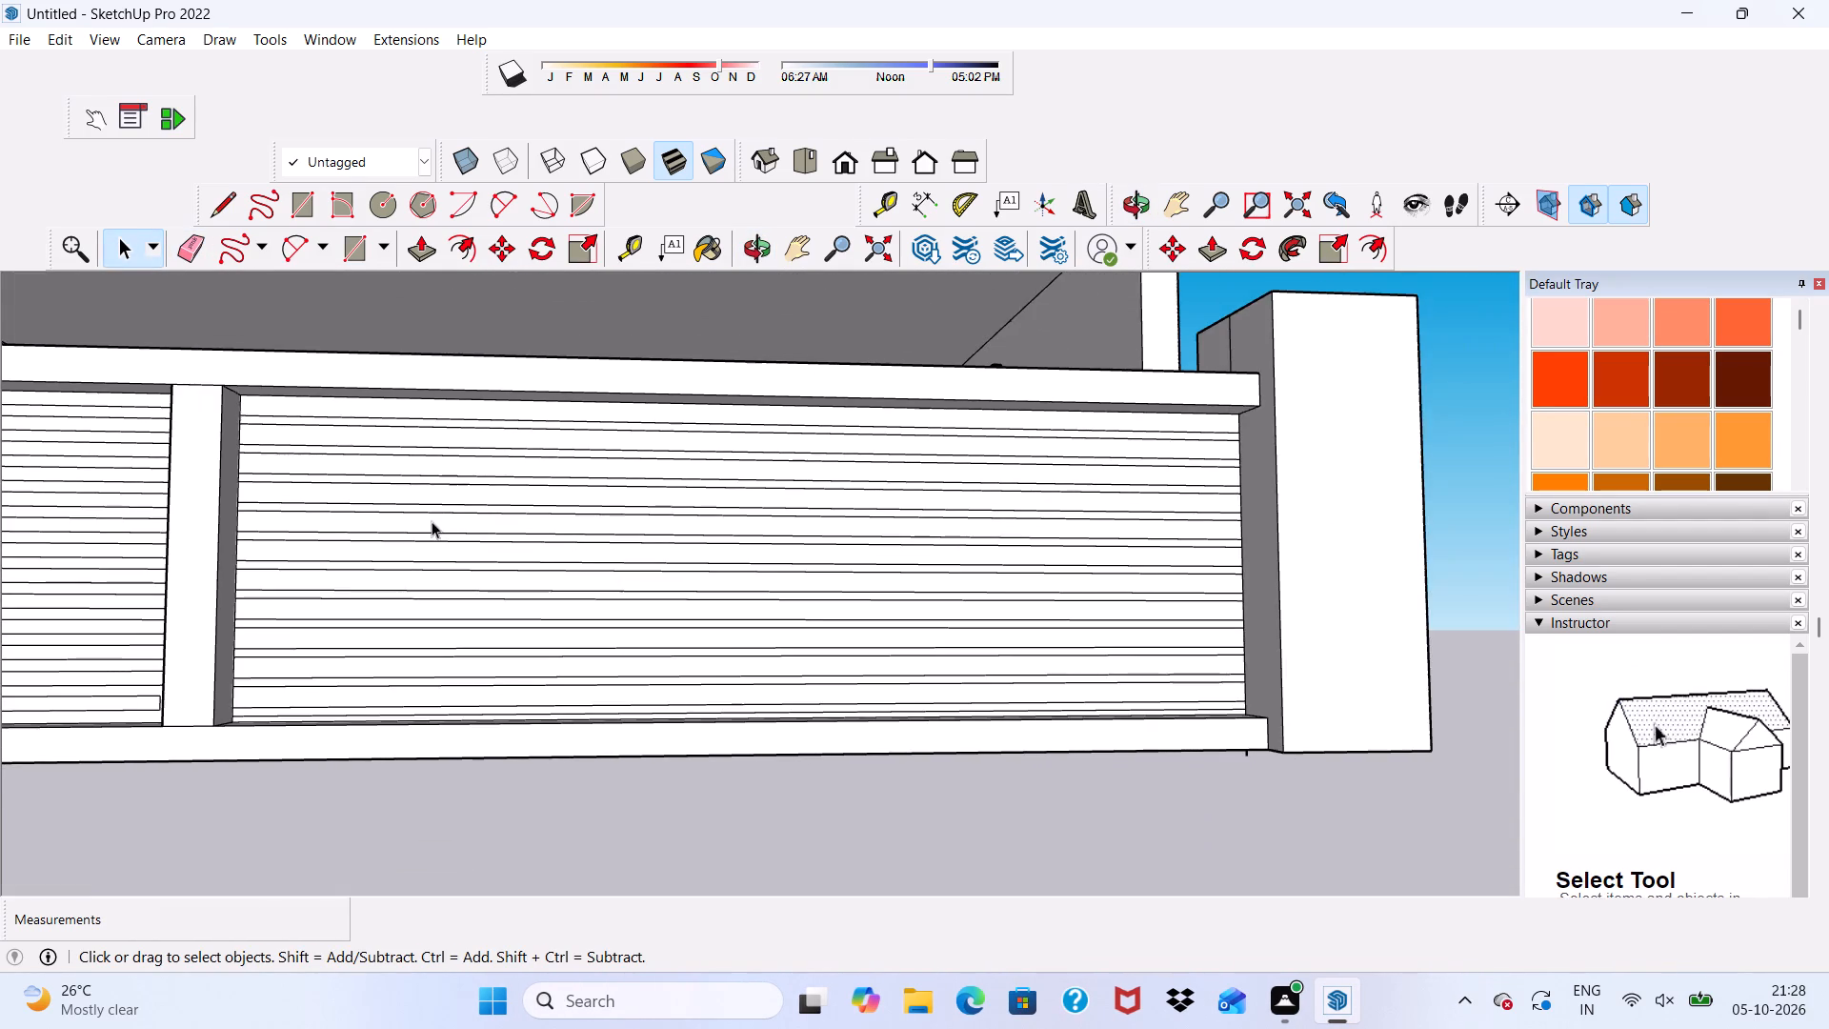
scroll(431, 520, "up", 9)
left_click(364, 335)
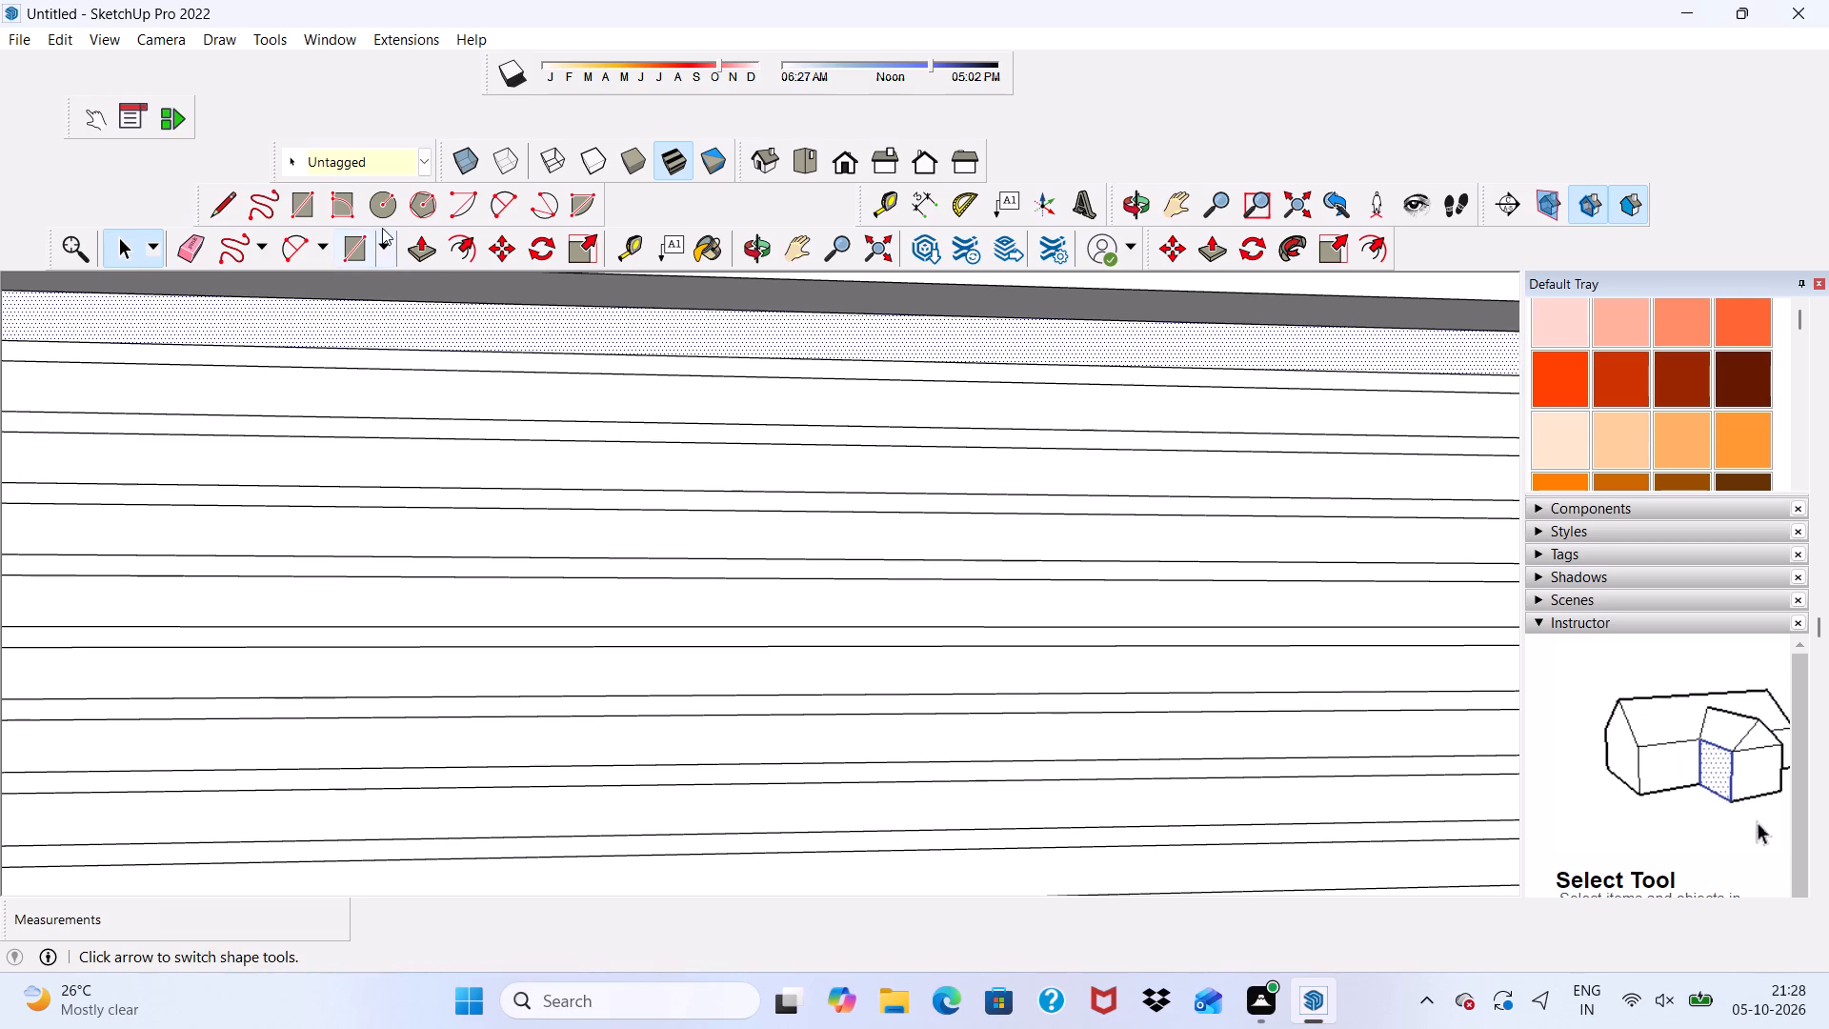
left_click(419, 248)
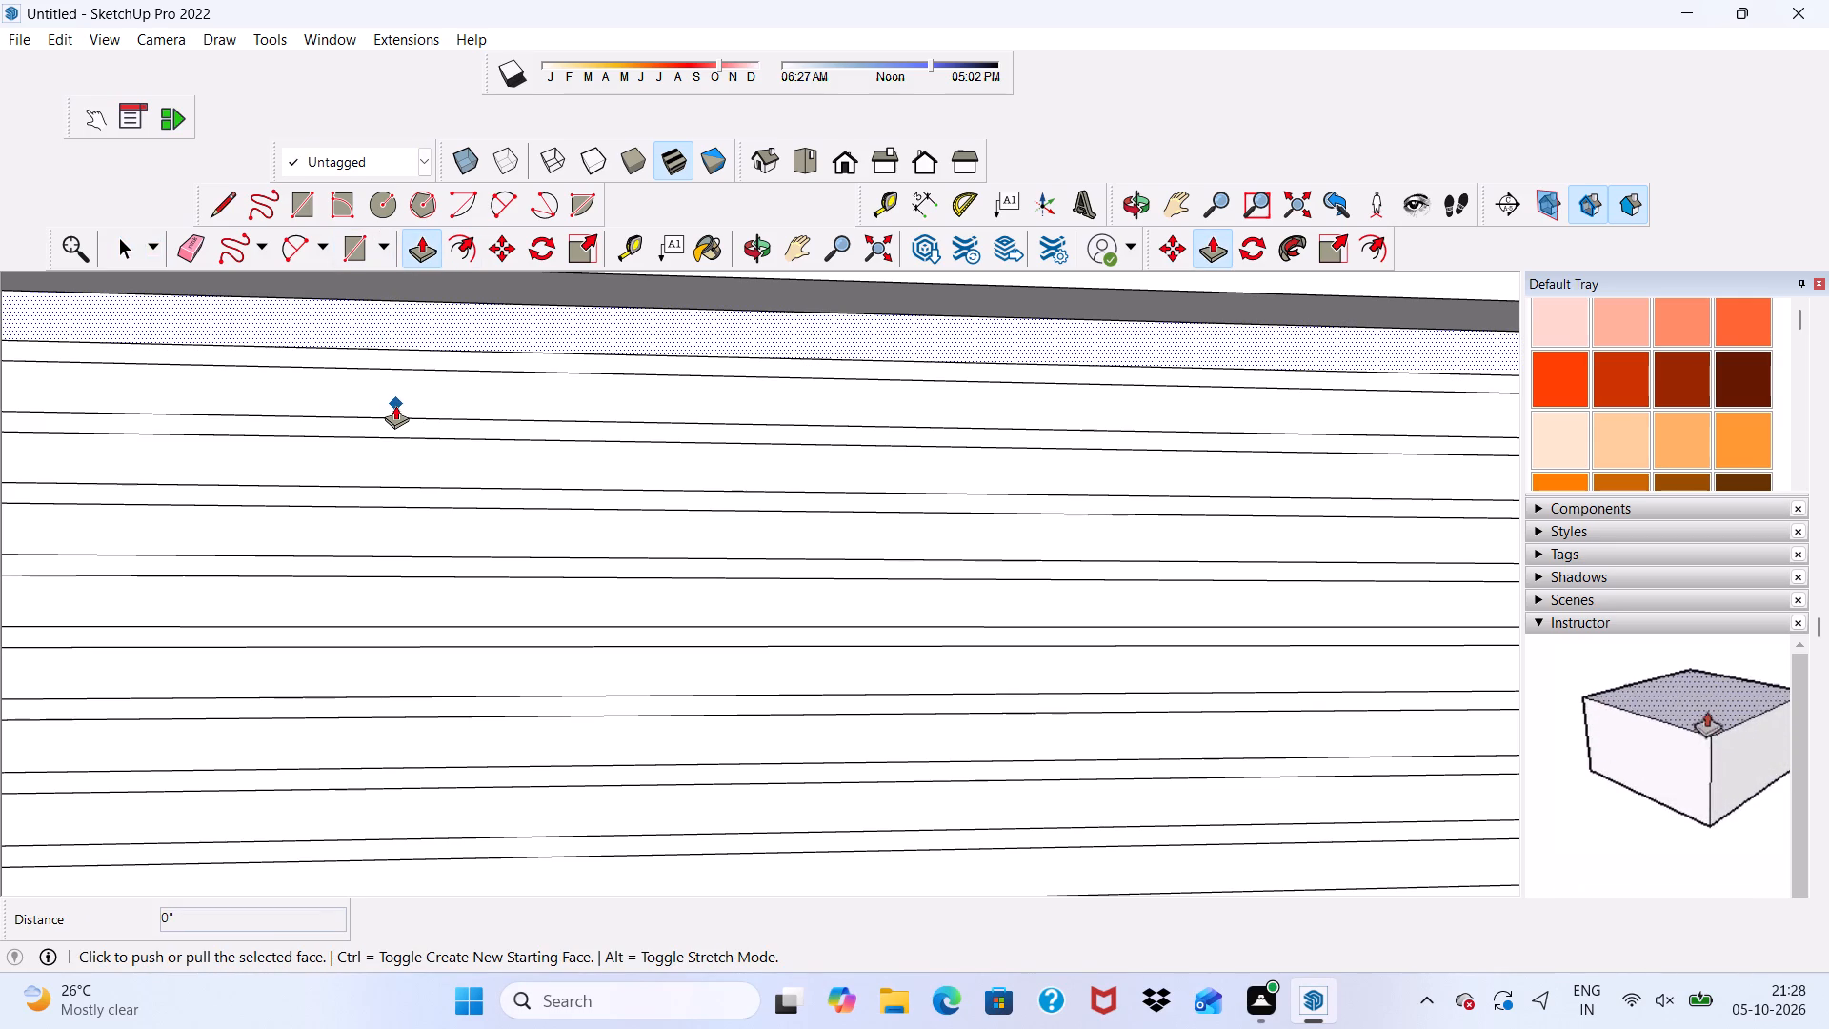
left_click(373, 316)
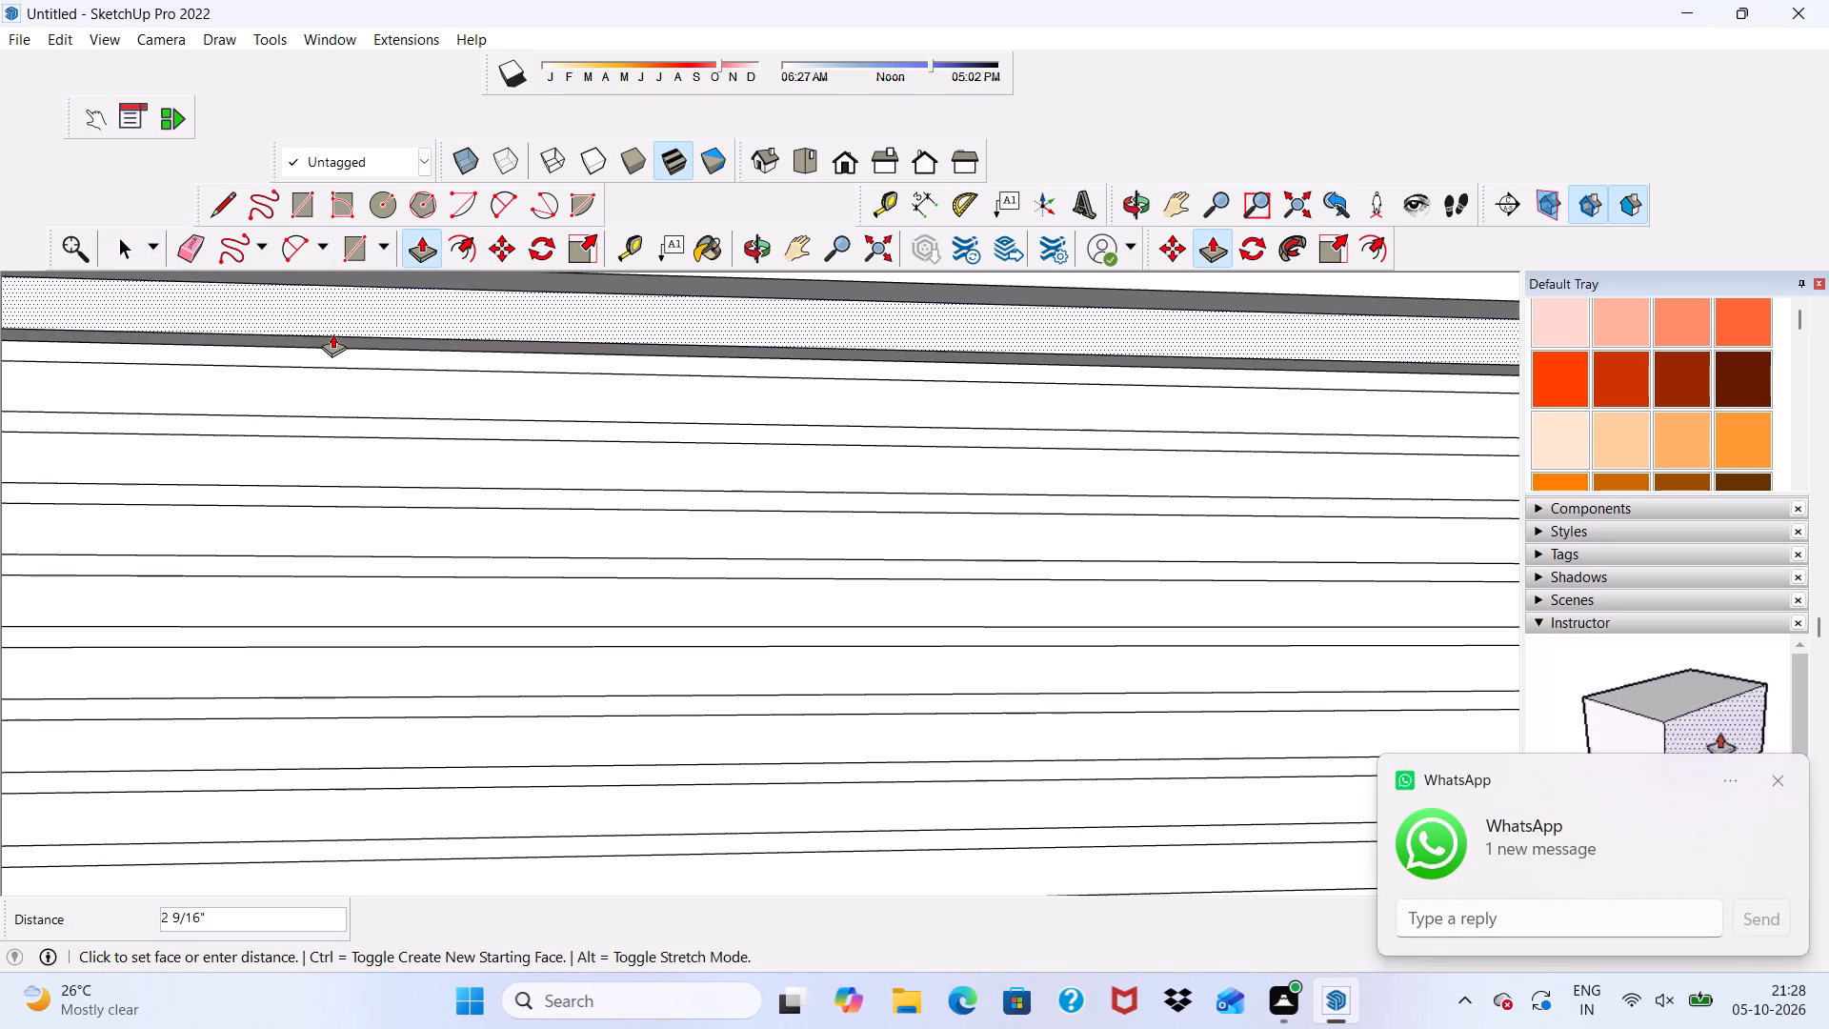
key("3")
key("shift+quotedbl")
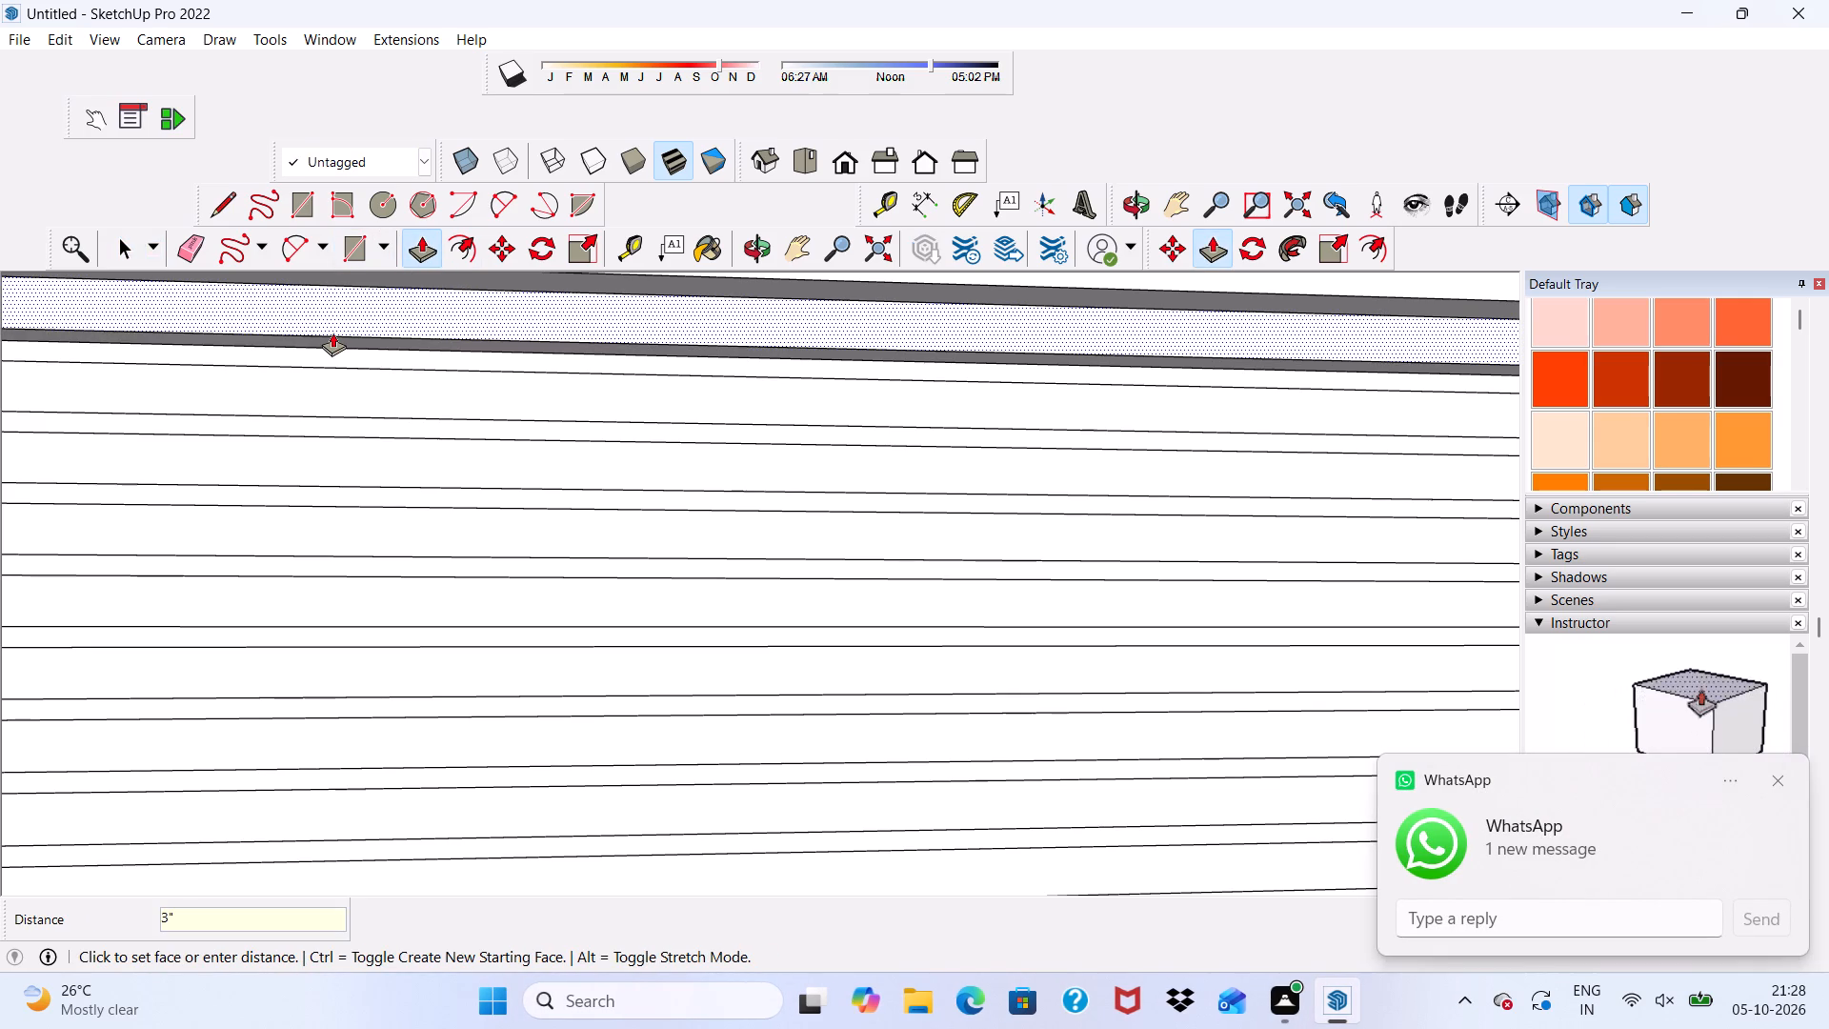
key("Return")
Push/Pull the next six strips below the second panel's top strip outward by 3" each.
scroll(294, 391, "up", 3)
left_click(294, 391)
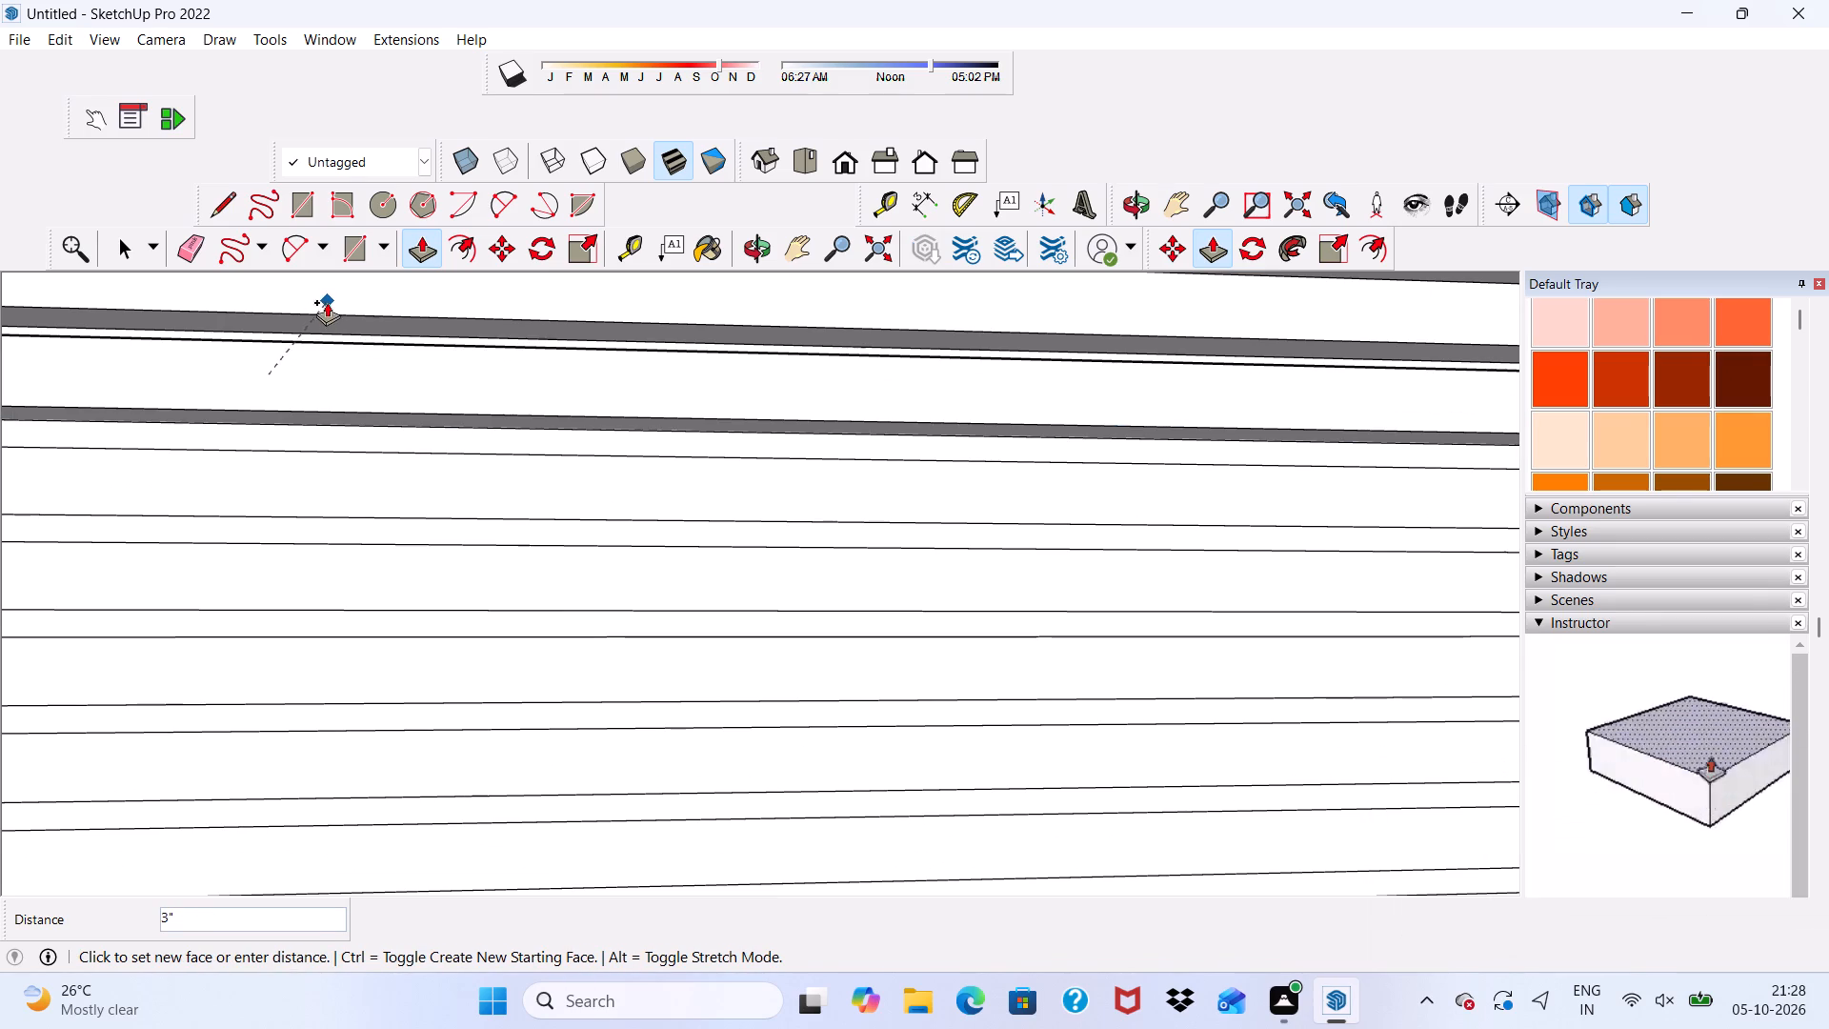
left_click(327, 302)
left_click(281, 471)
left_click(281, 382)
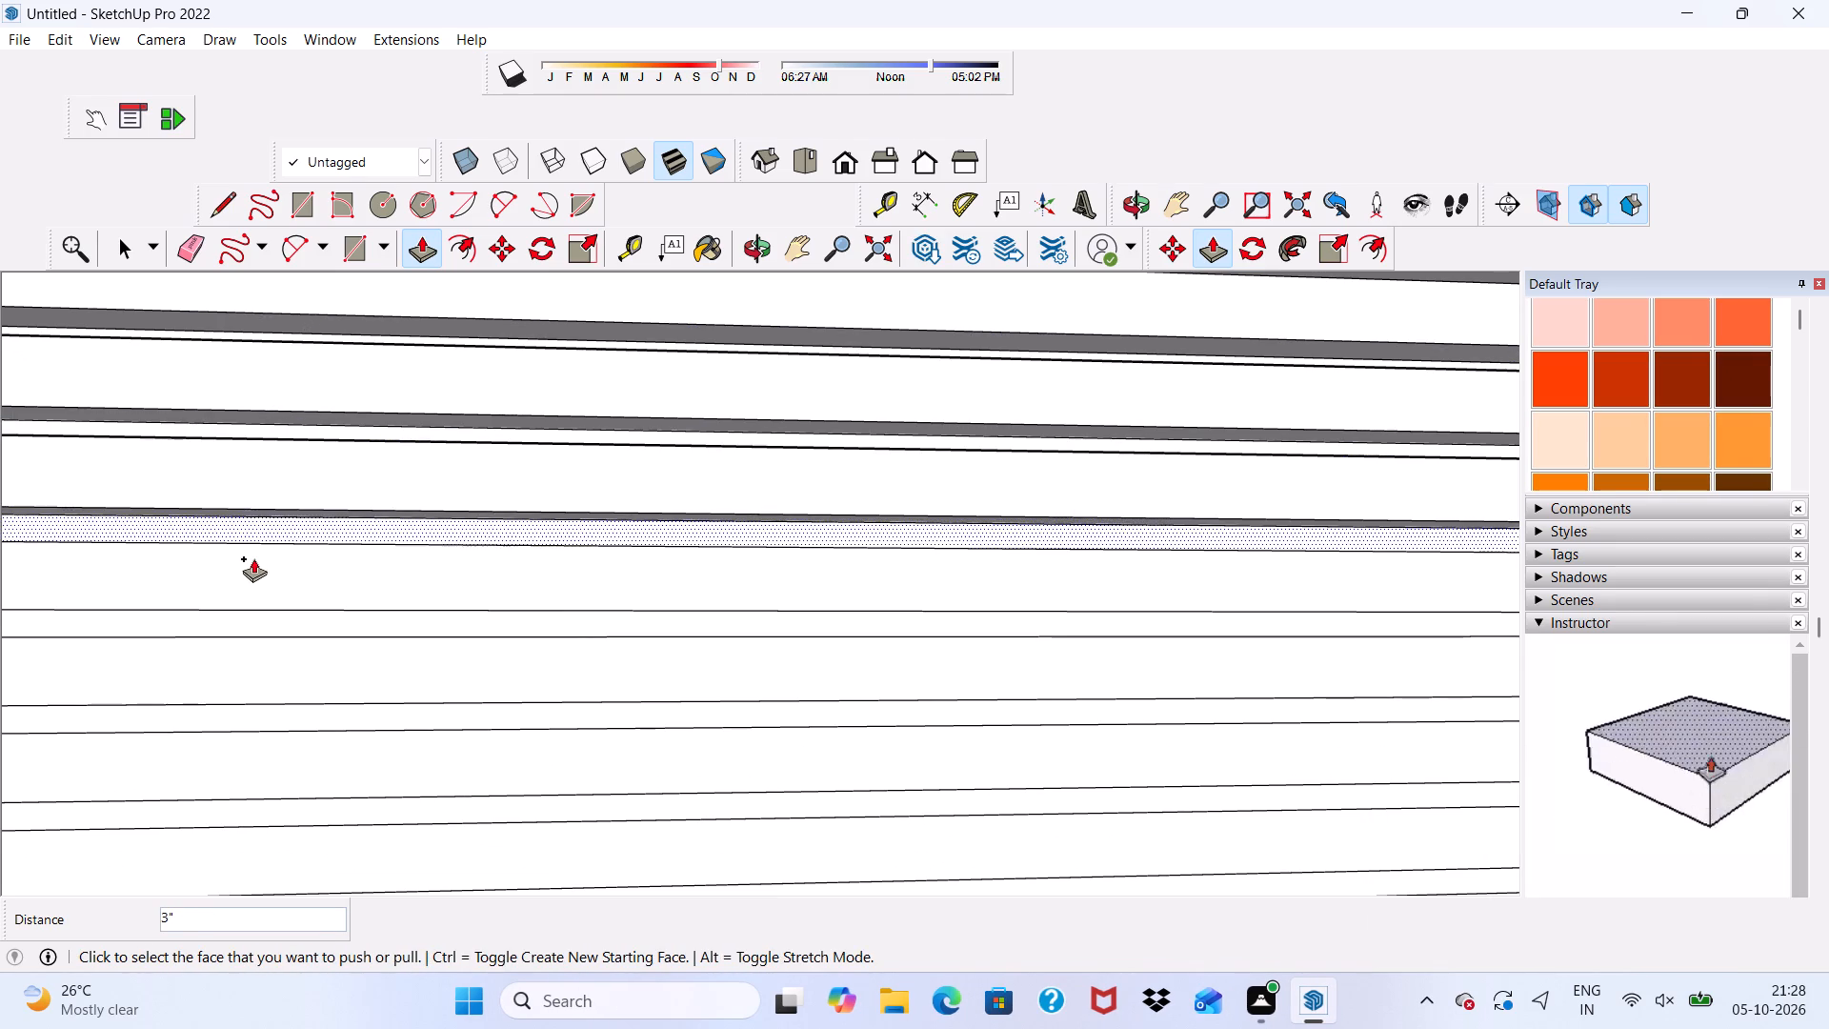
left_click(253, 557)
left_click(245, 573)
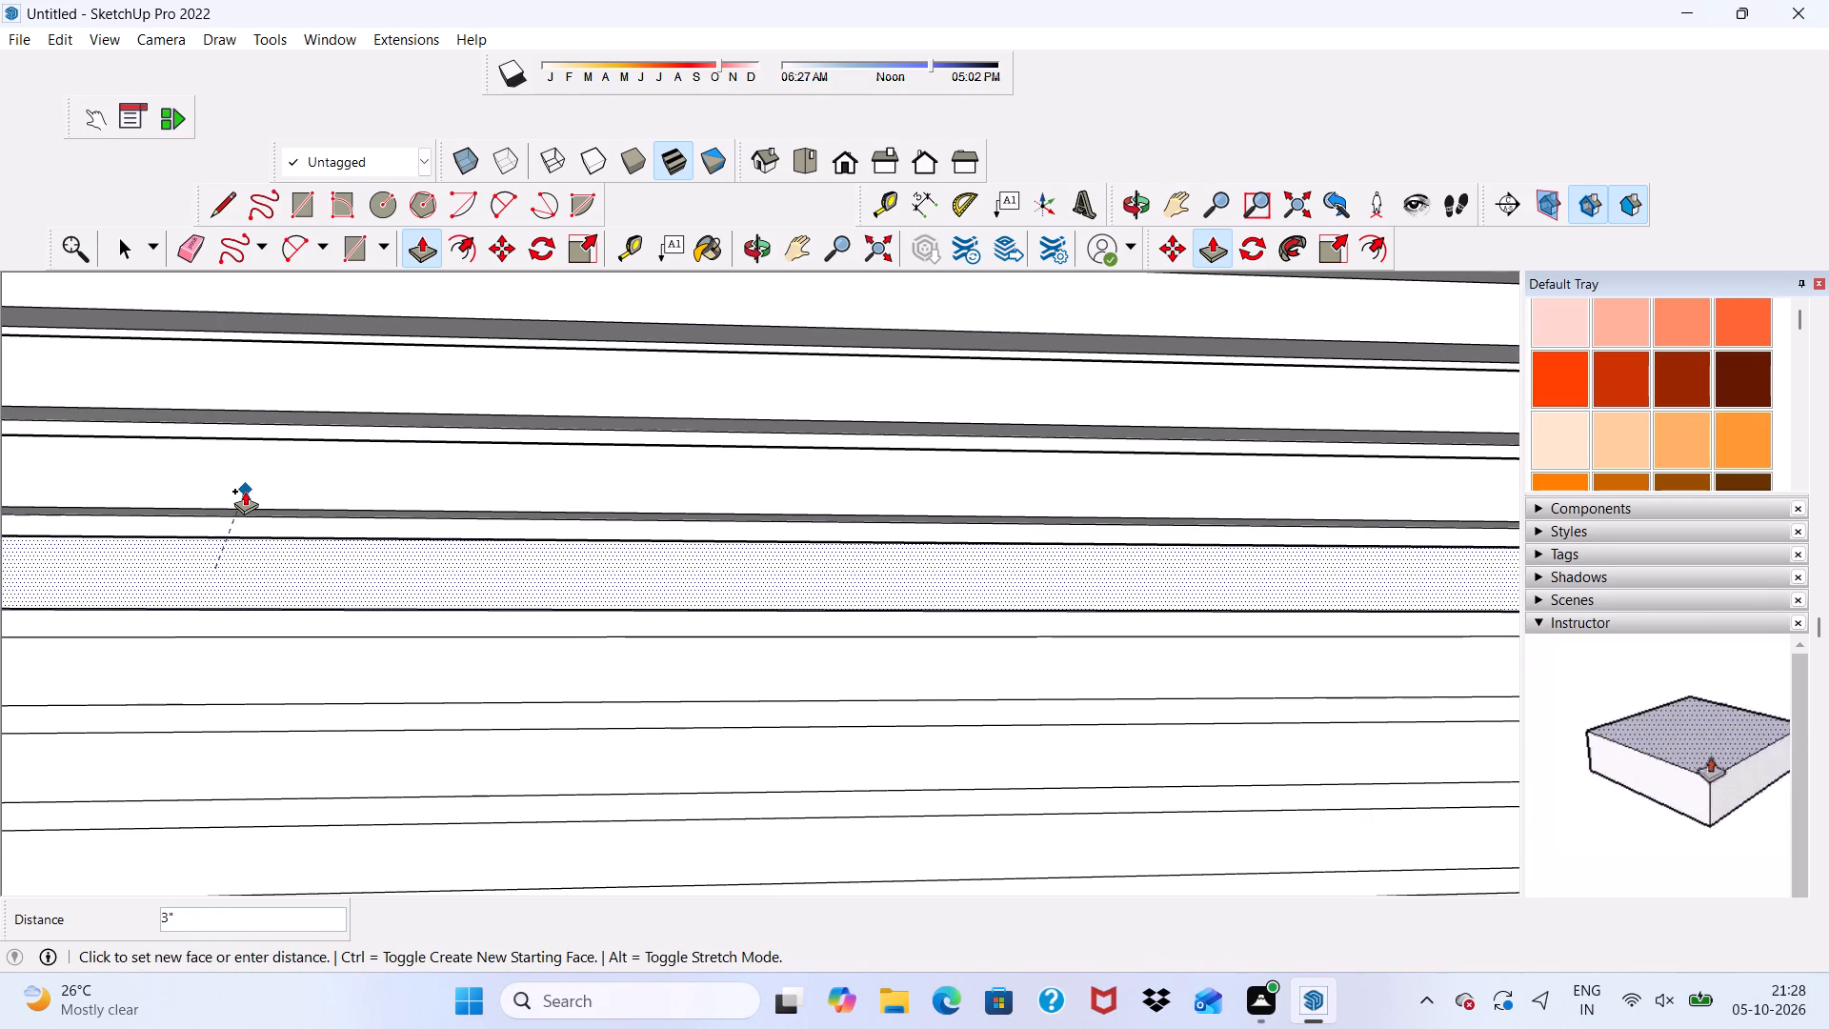
left_click(246, 491)
scroll(229, 565, "down", 5)
scroll(241, 634, "up", 4)
left_click(236, 624)
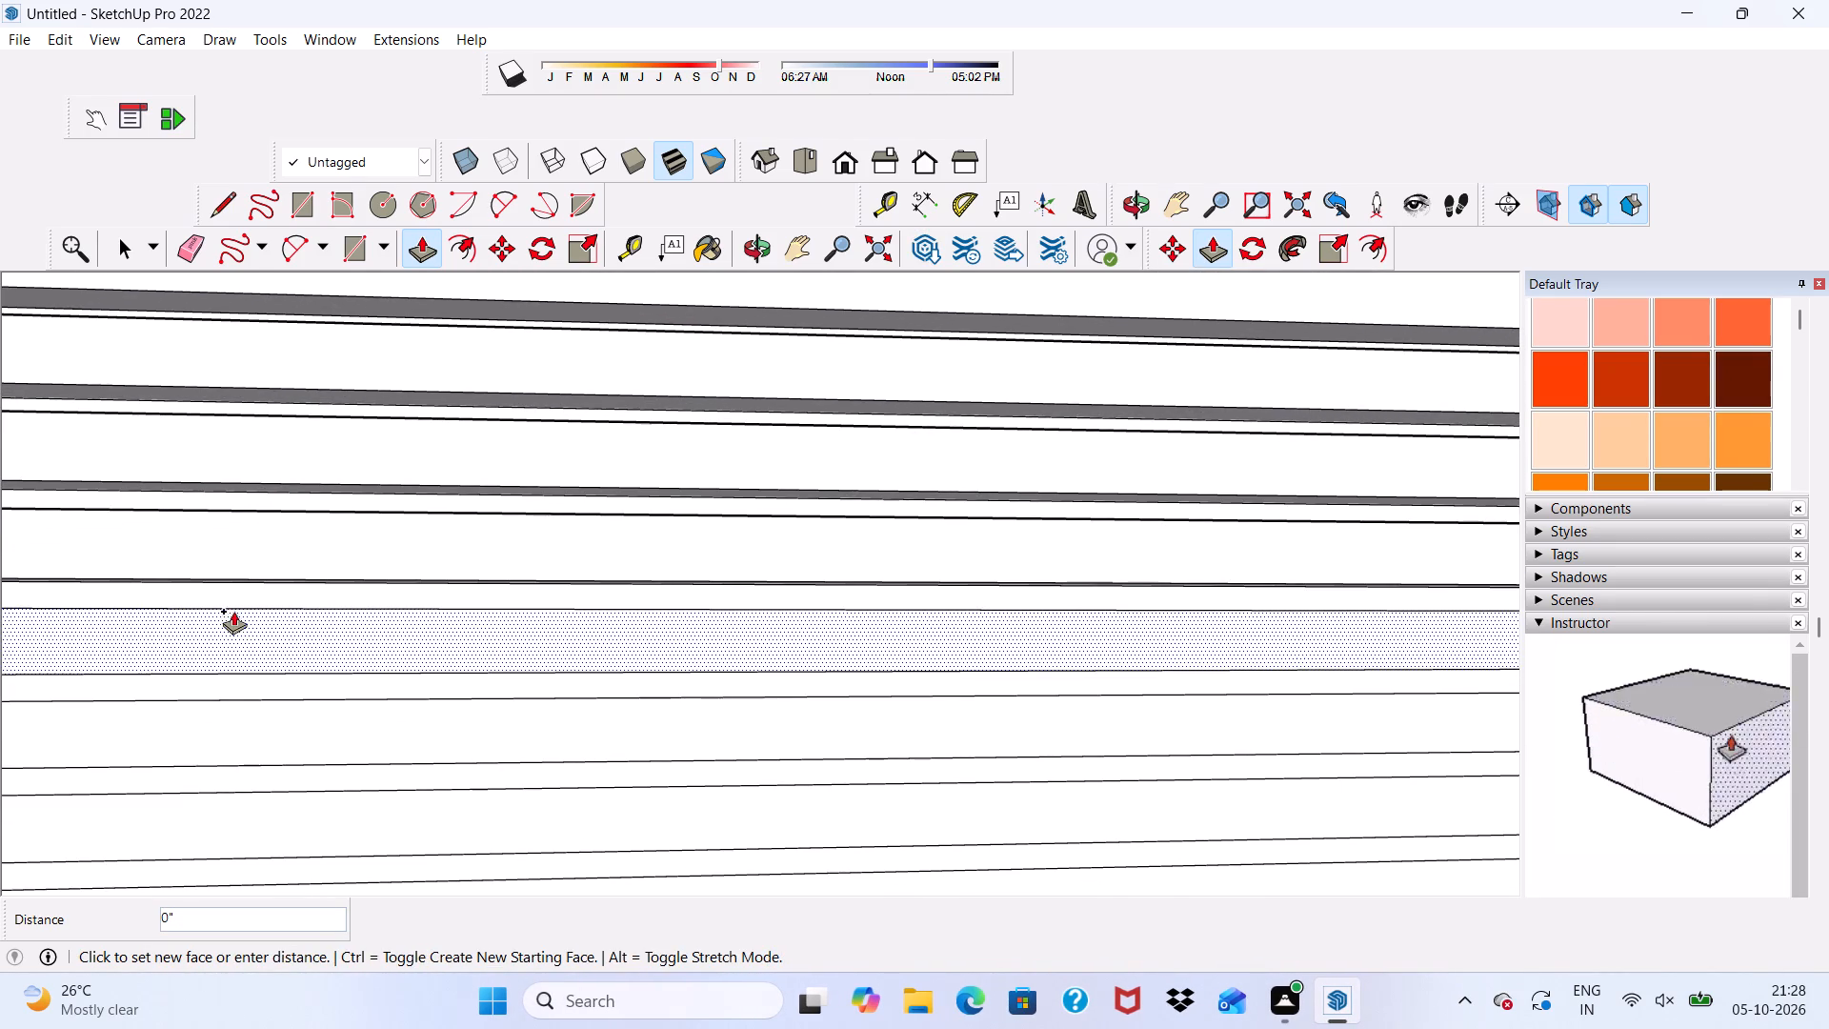
left_click_drag(247, 544, 250, 589)
left_click(228, 718)
left_click_drag(241, 636, 241, 696)
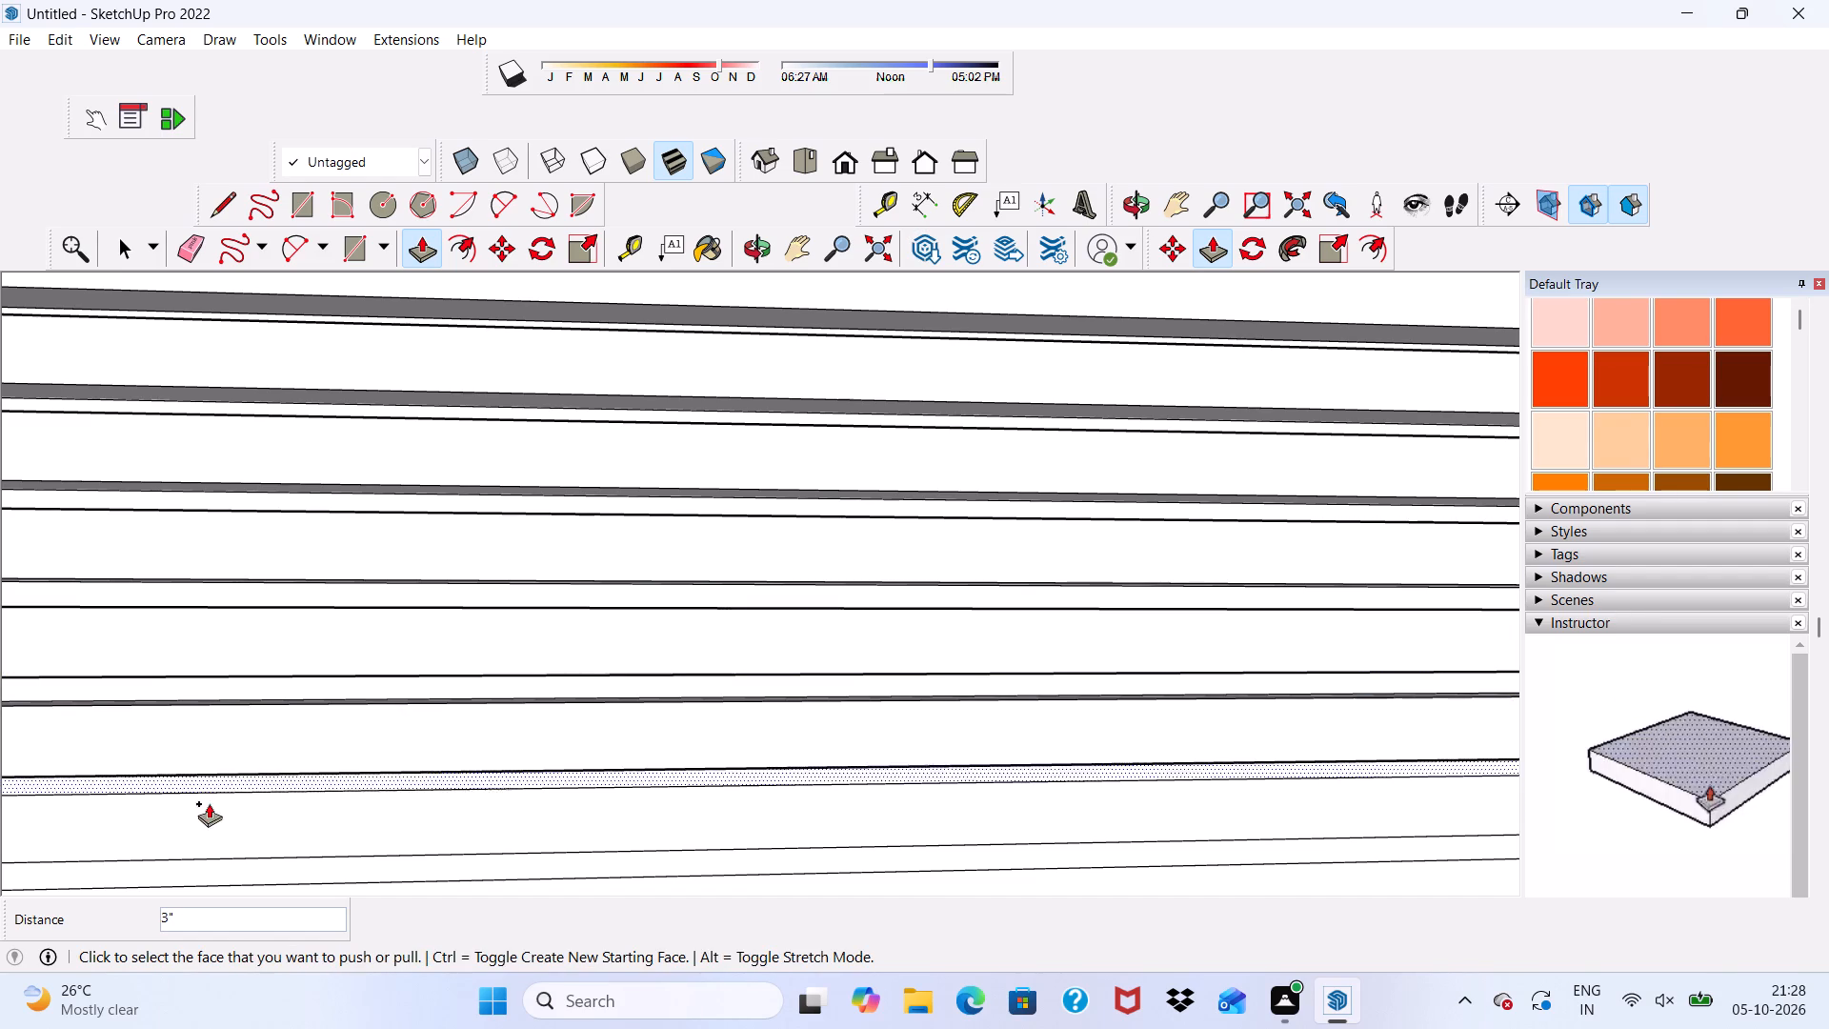
left_click(198, 814)
left_click(196, 742)
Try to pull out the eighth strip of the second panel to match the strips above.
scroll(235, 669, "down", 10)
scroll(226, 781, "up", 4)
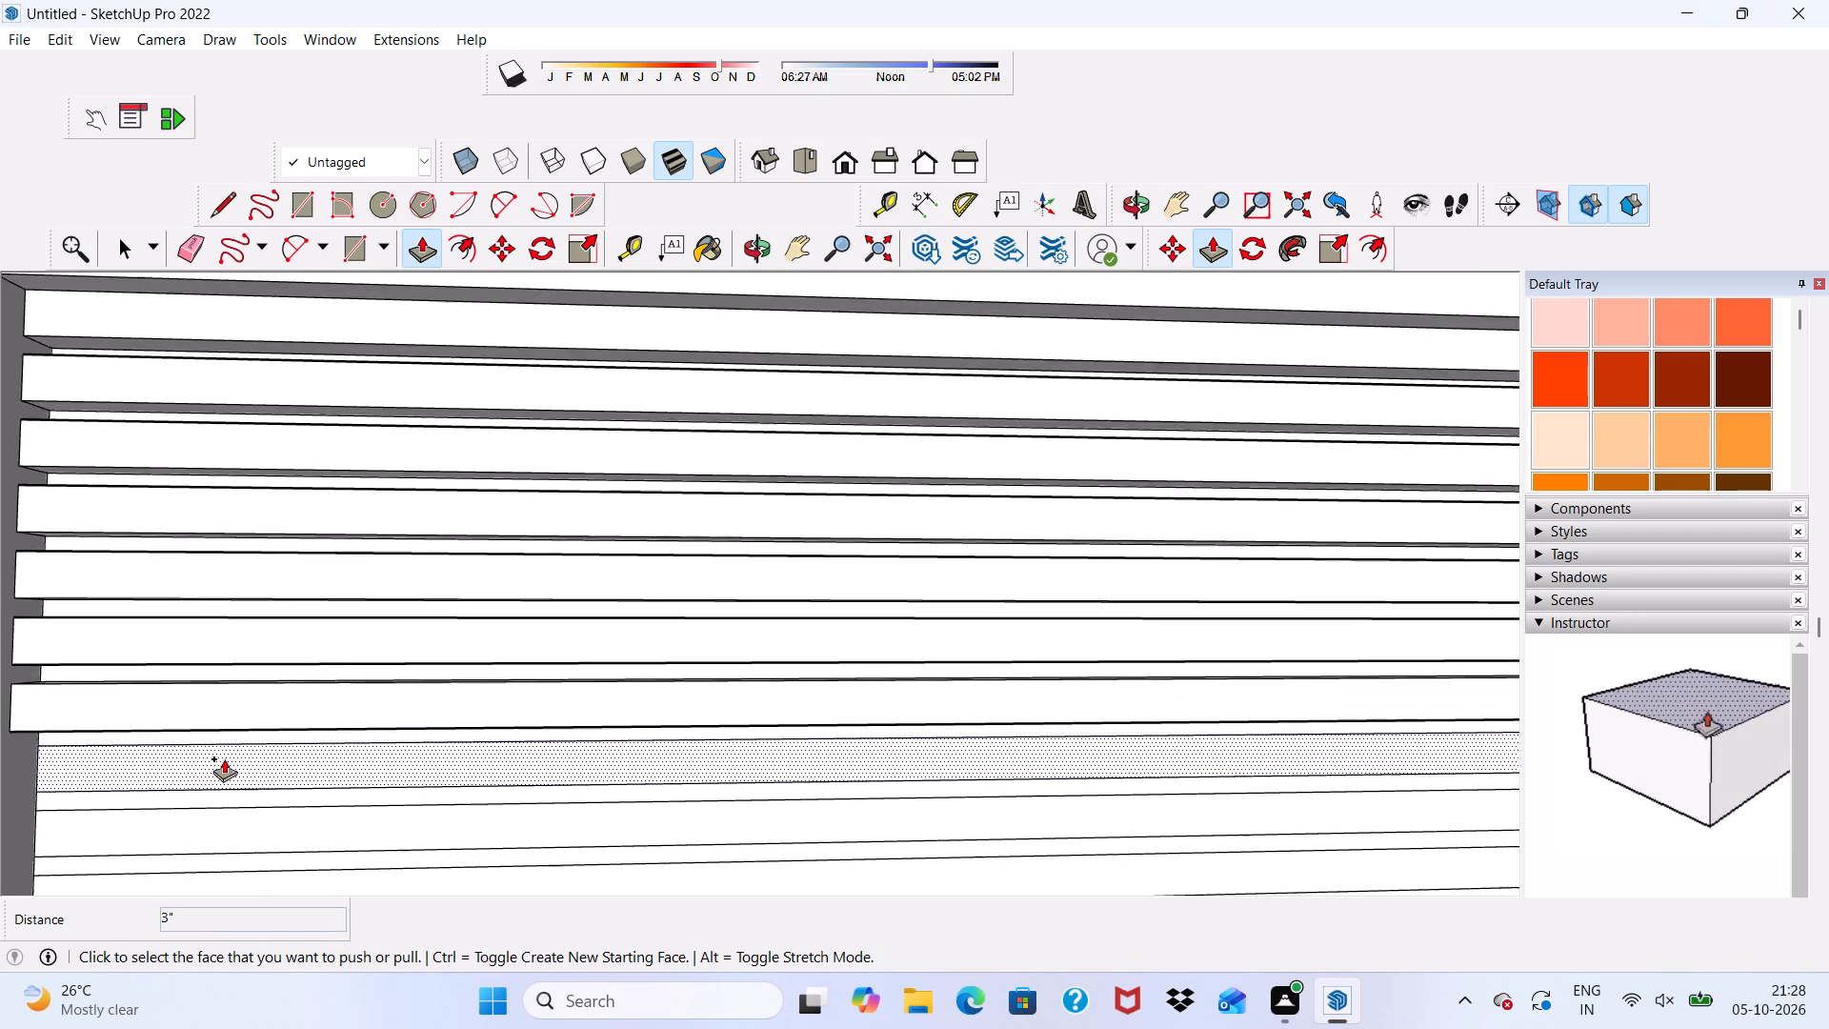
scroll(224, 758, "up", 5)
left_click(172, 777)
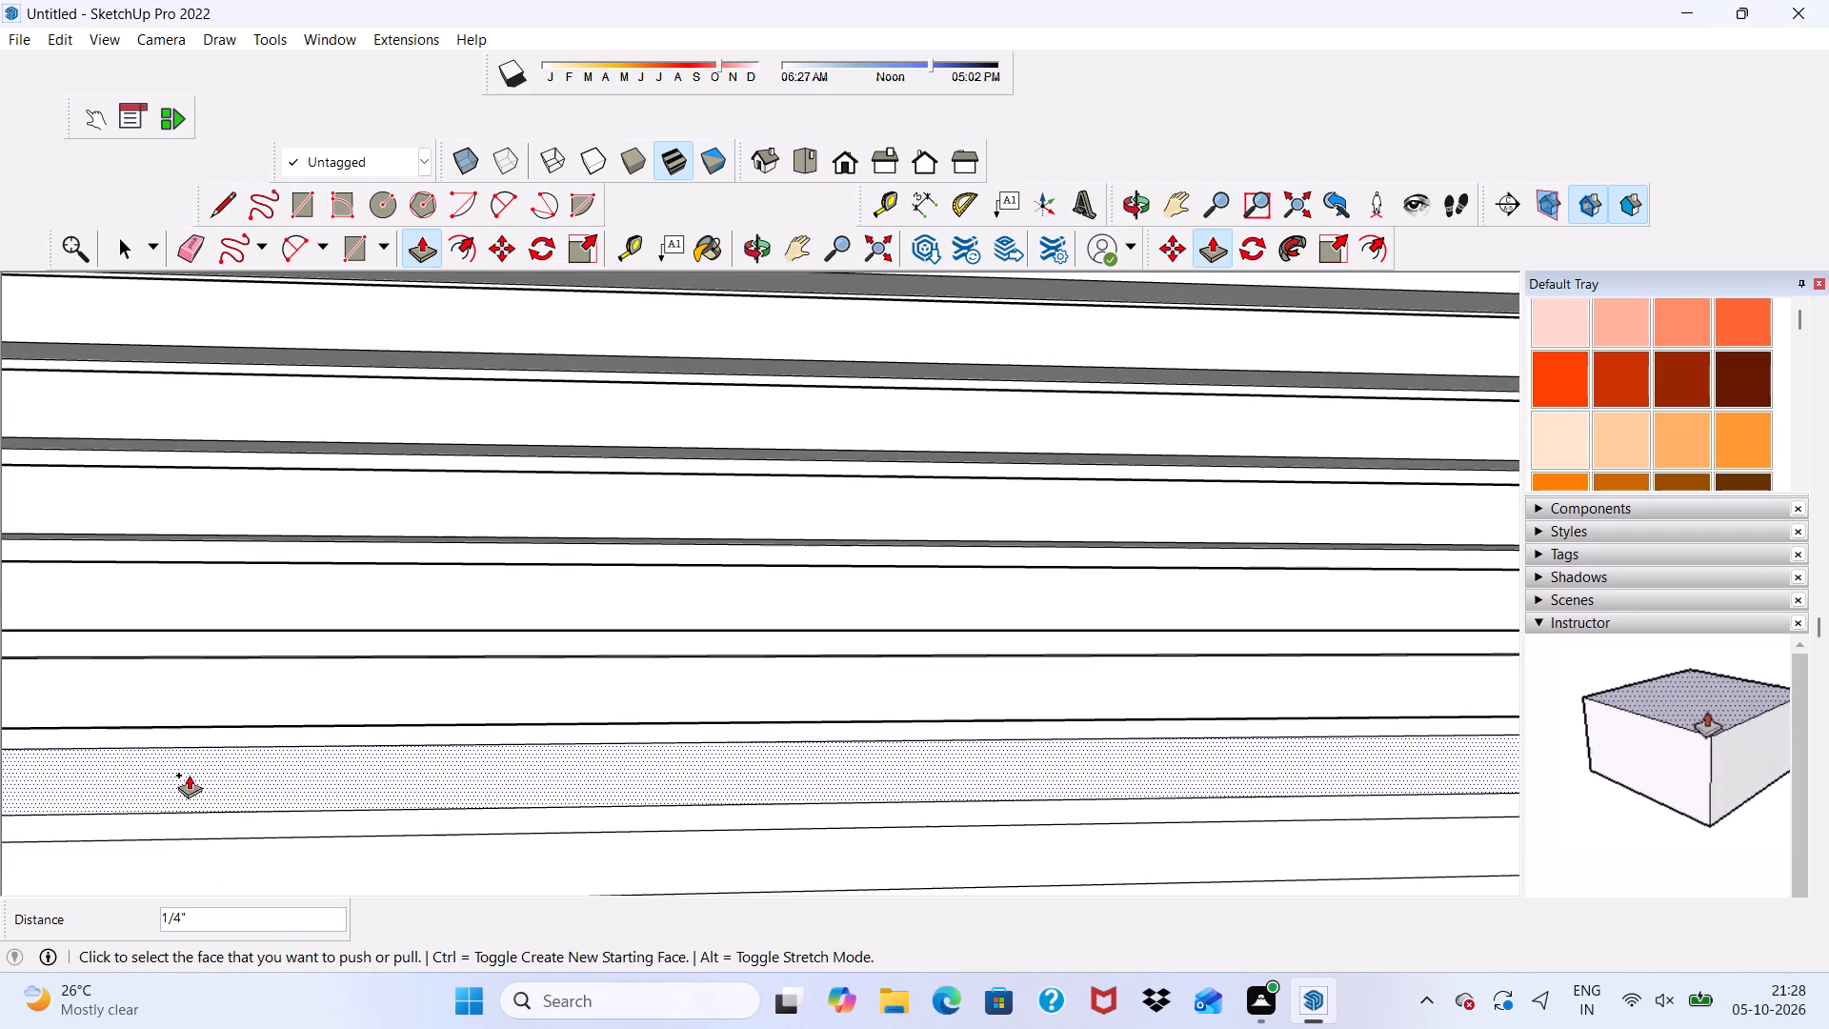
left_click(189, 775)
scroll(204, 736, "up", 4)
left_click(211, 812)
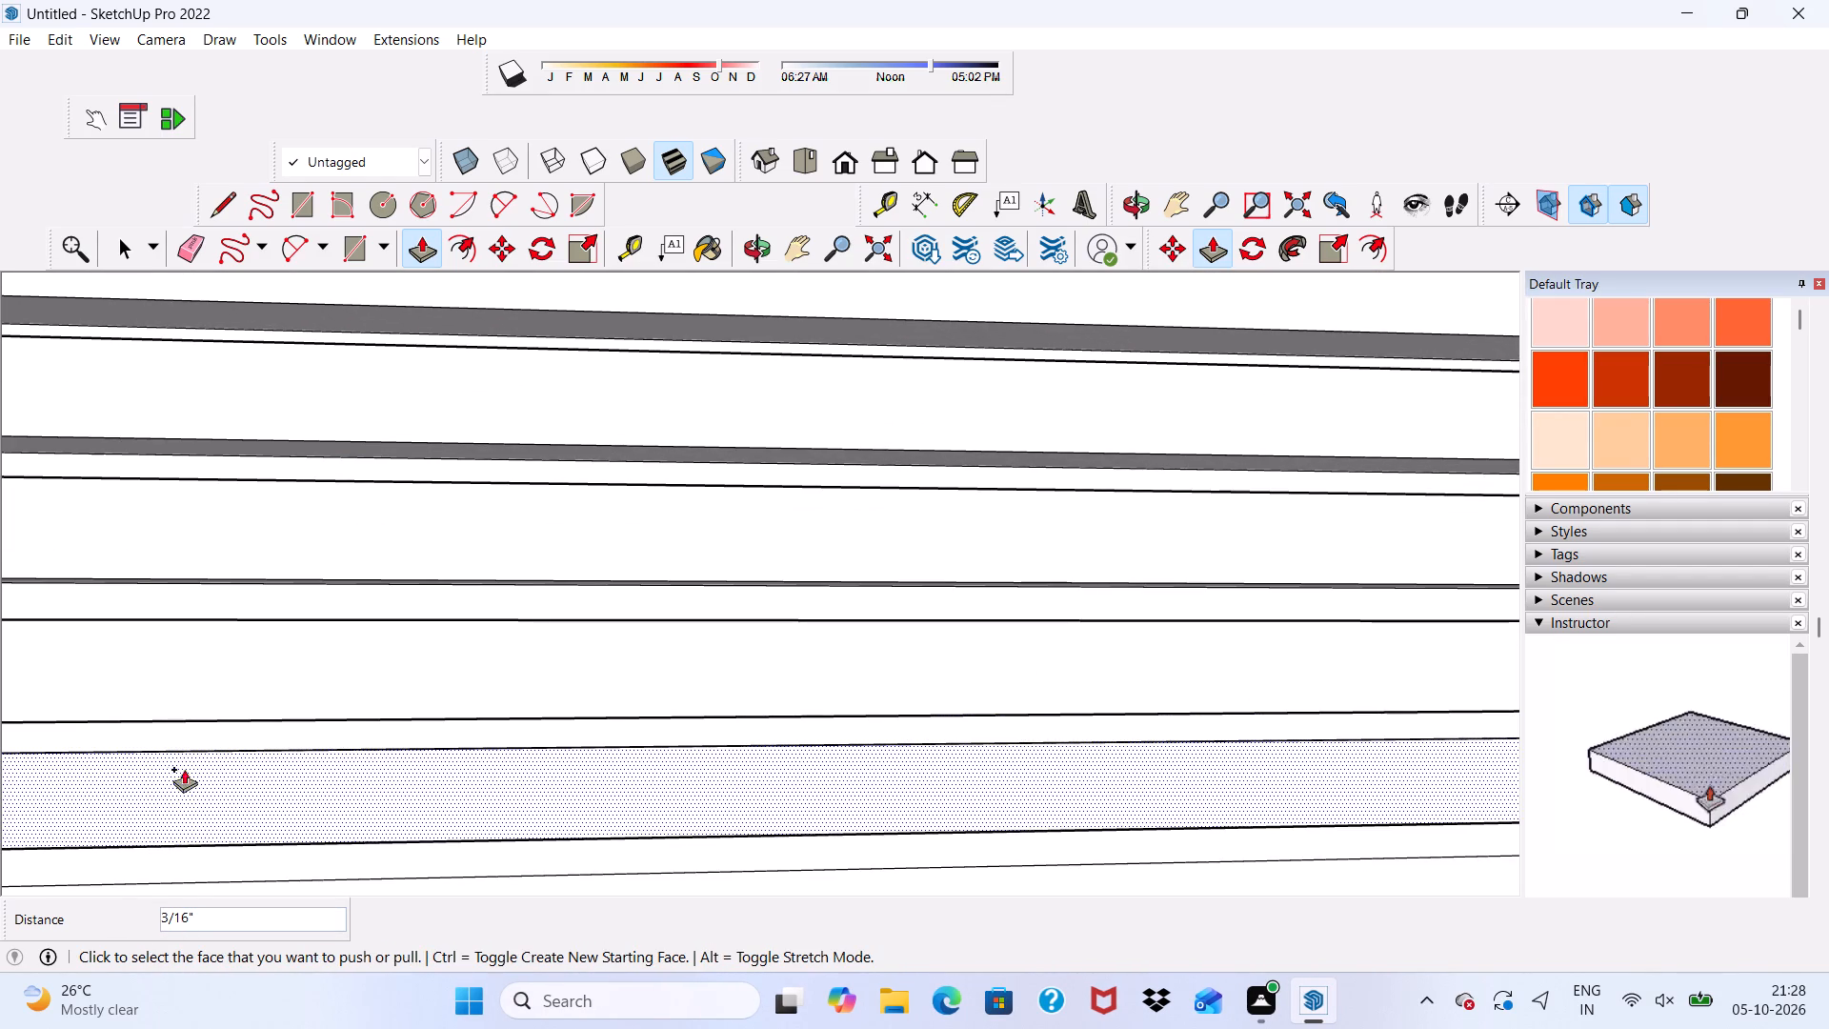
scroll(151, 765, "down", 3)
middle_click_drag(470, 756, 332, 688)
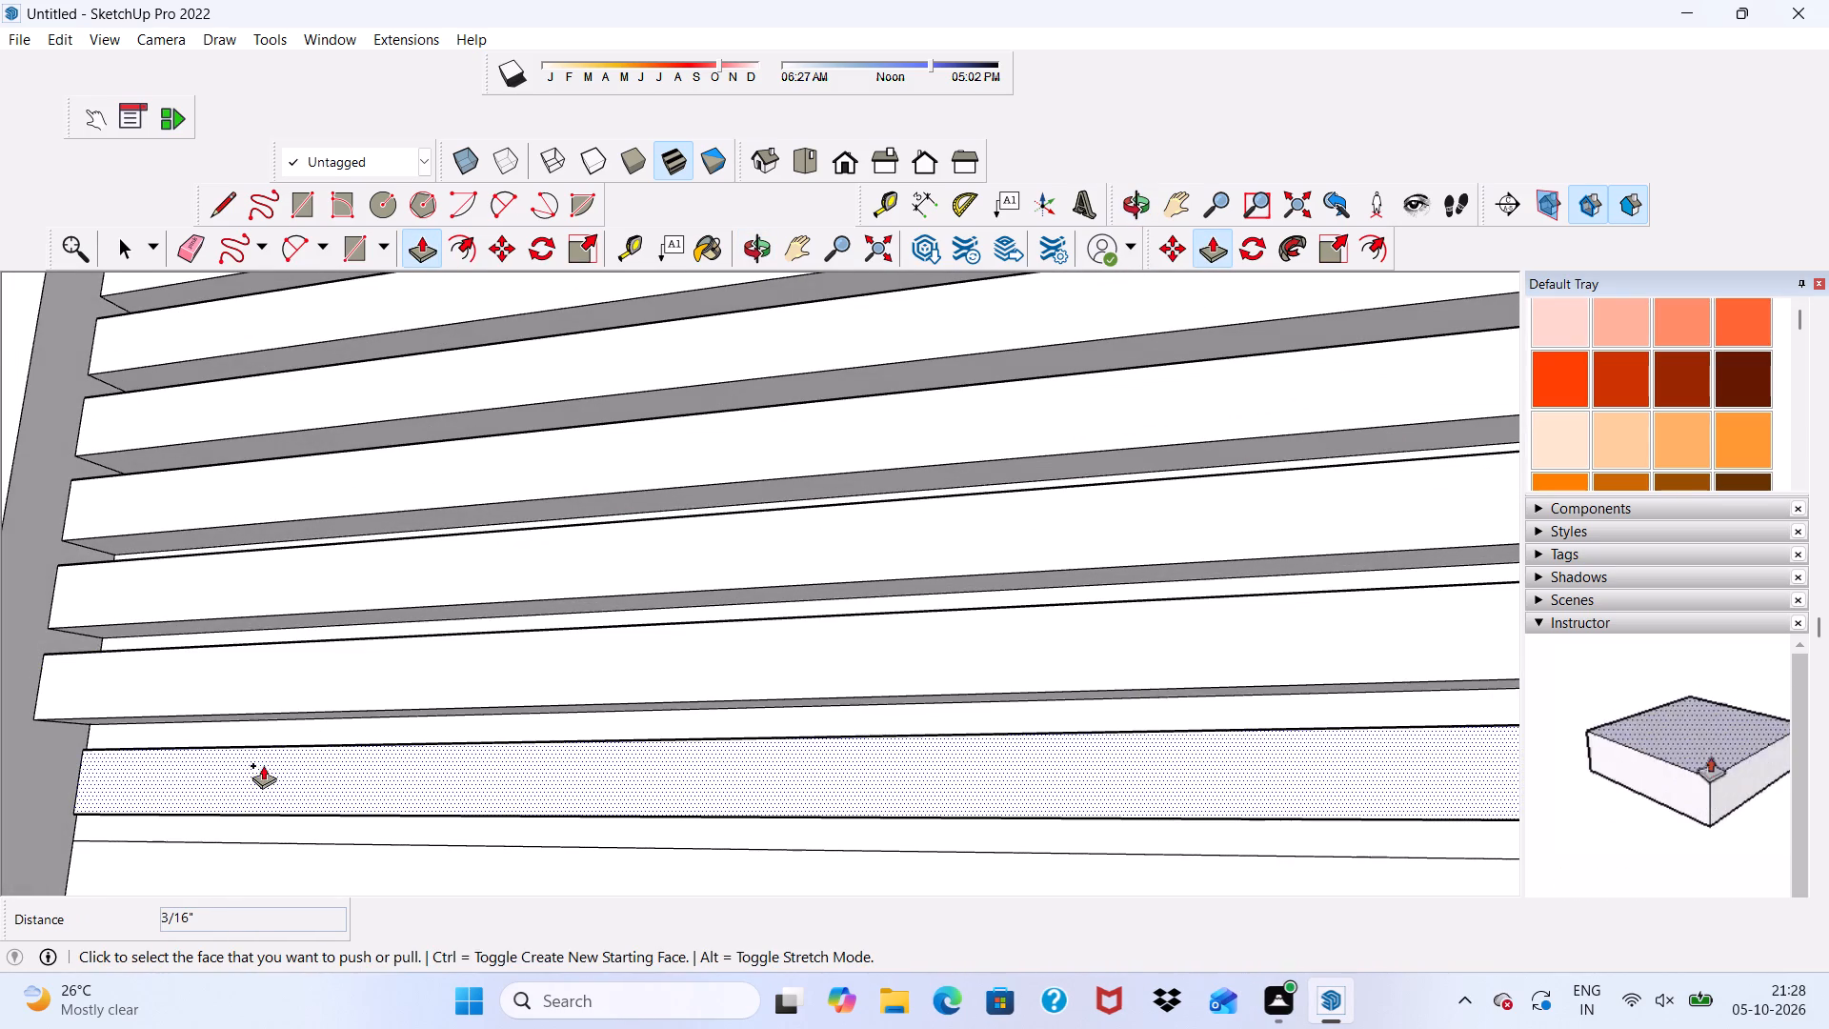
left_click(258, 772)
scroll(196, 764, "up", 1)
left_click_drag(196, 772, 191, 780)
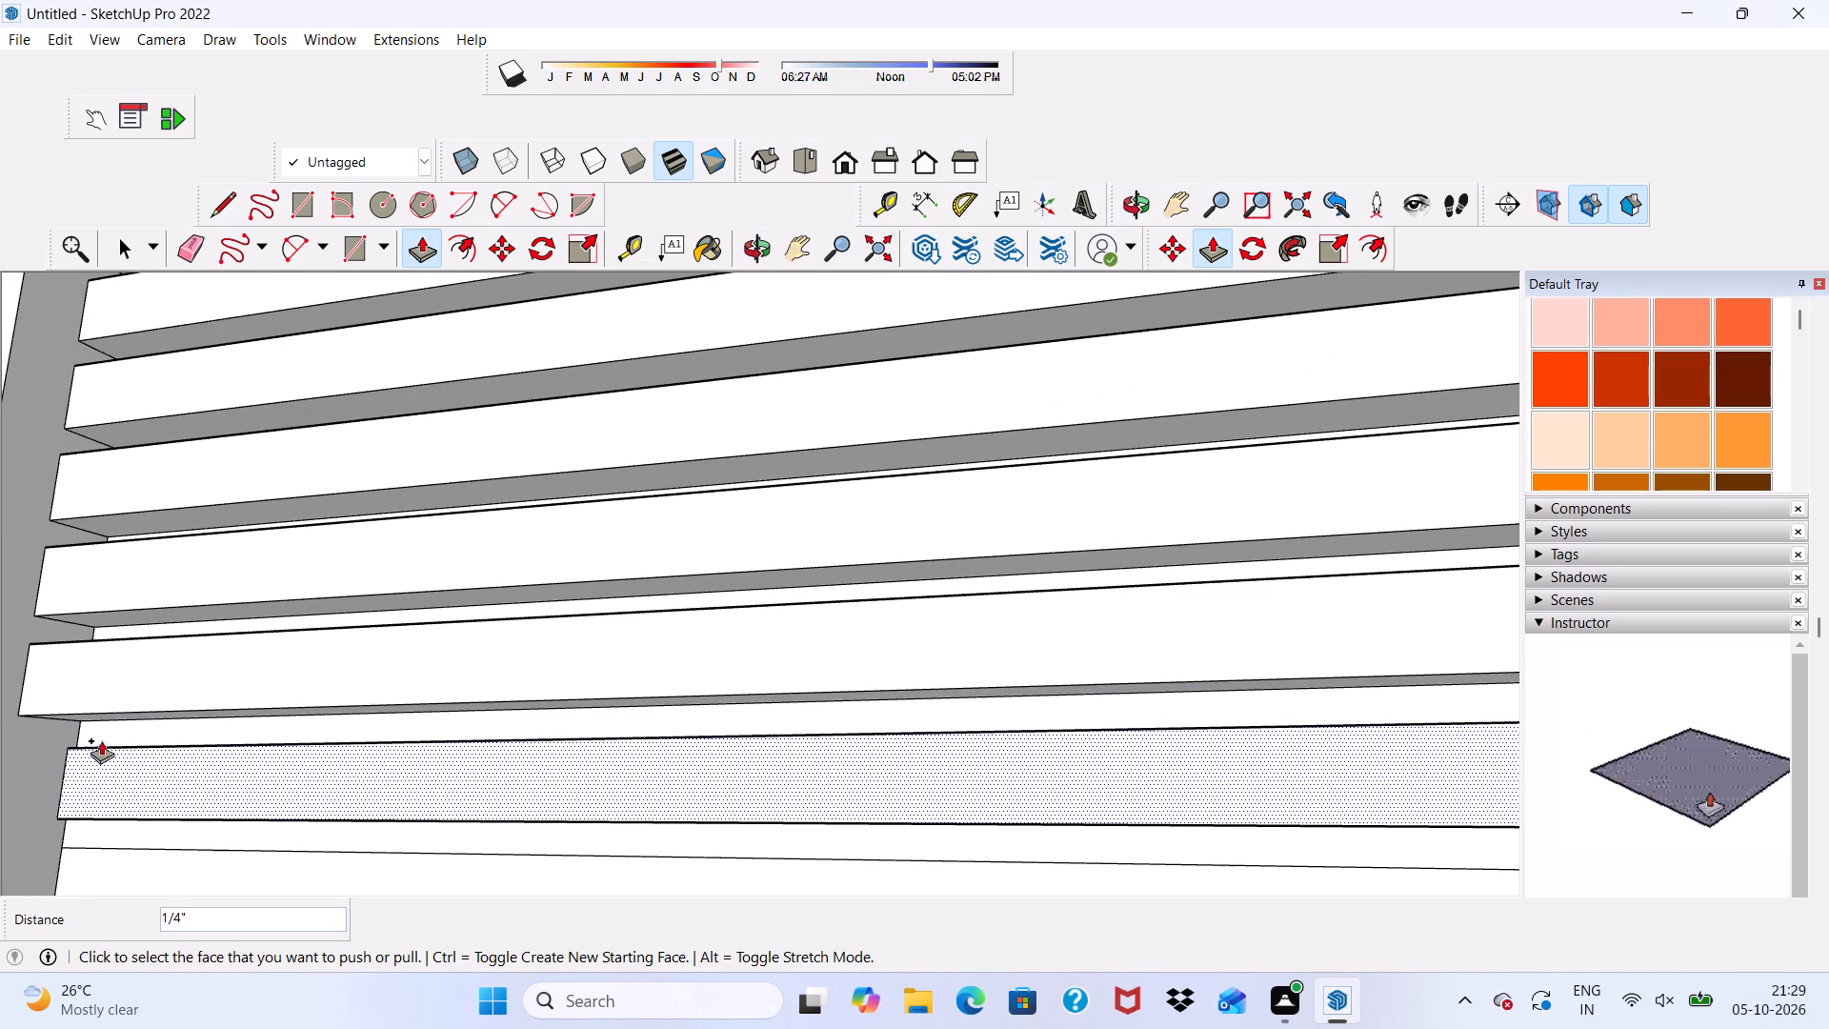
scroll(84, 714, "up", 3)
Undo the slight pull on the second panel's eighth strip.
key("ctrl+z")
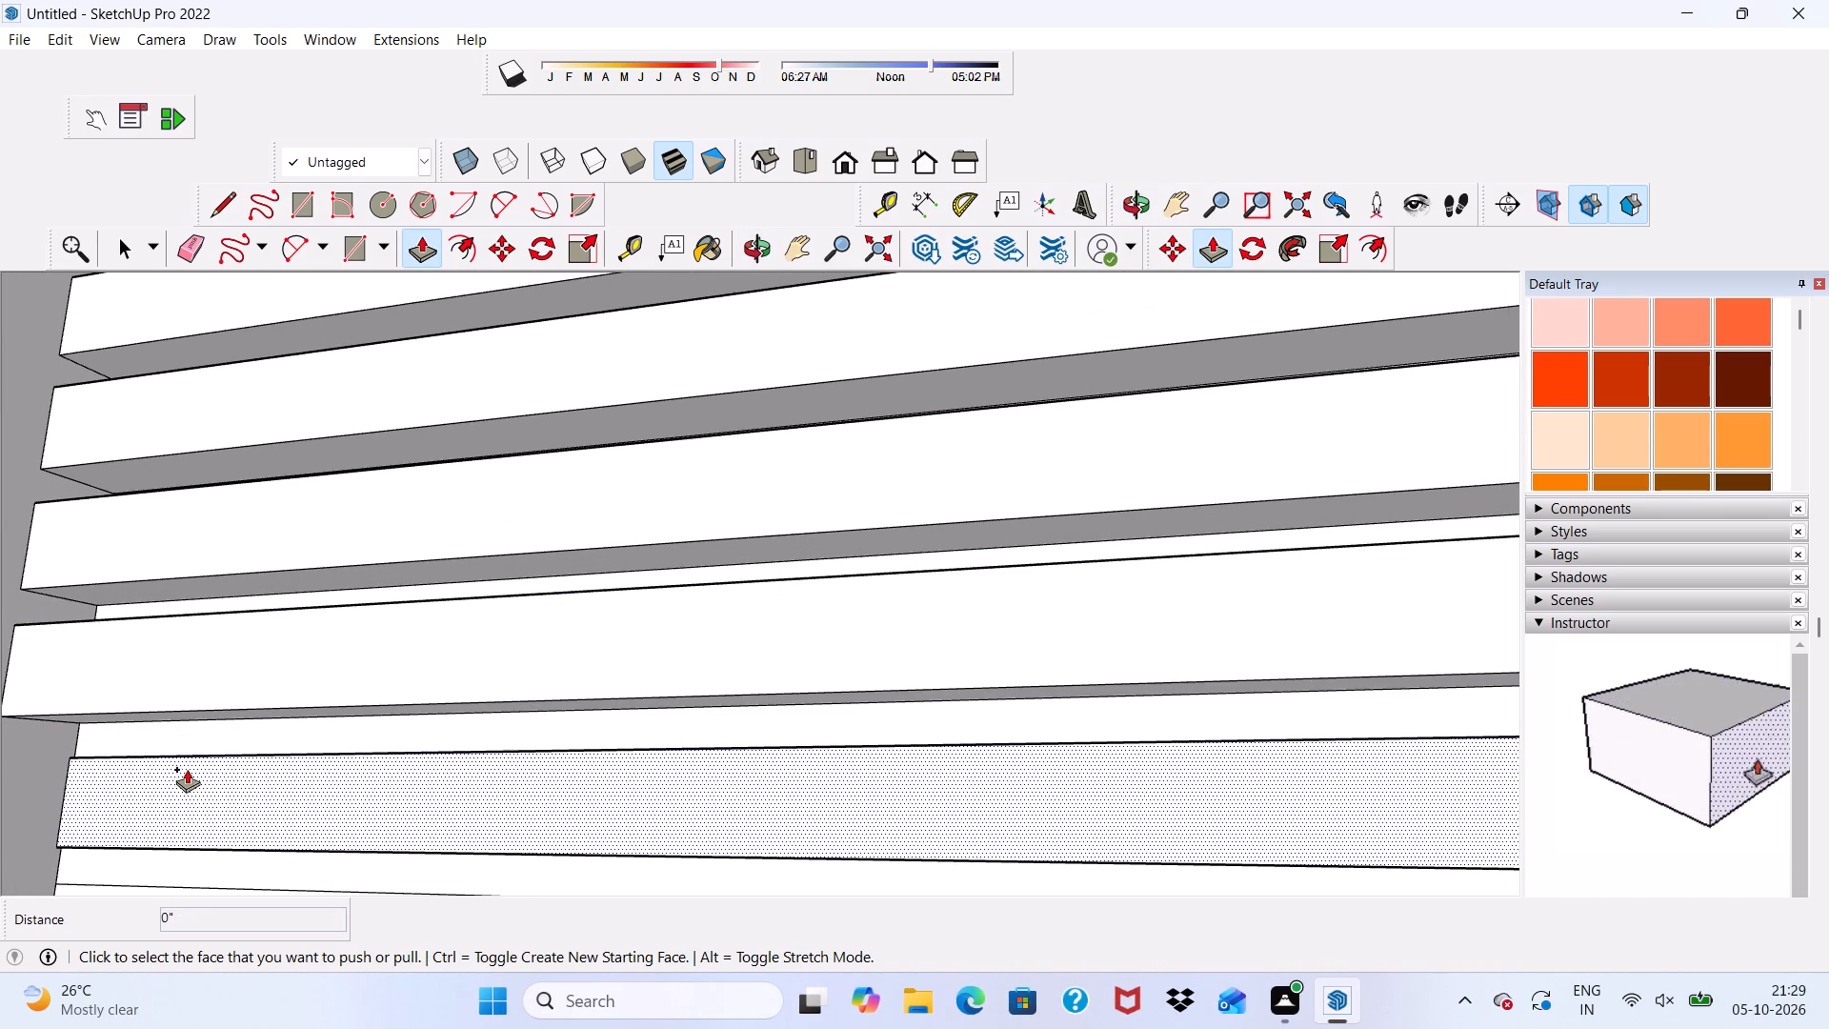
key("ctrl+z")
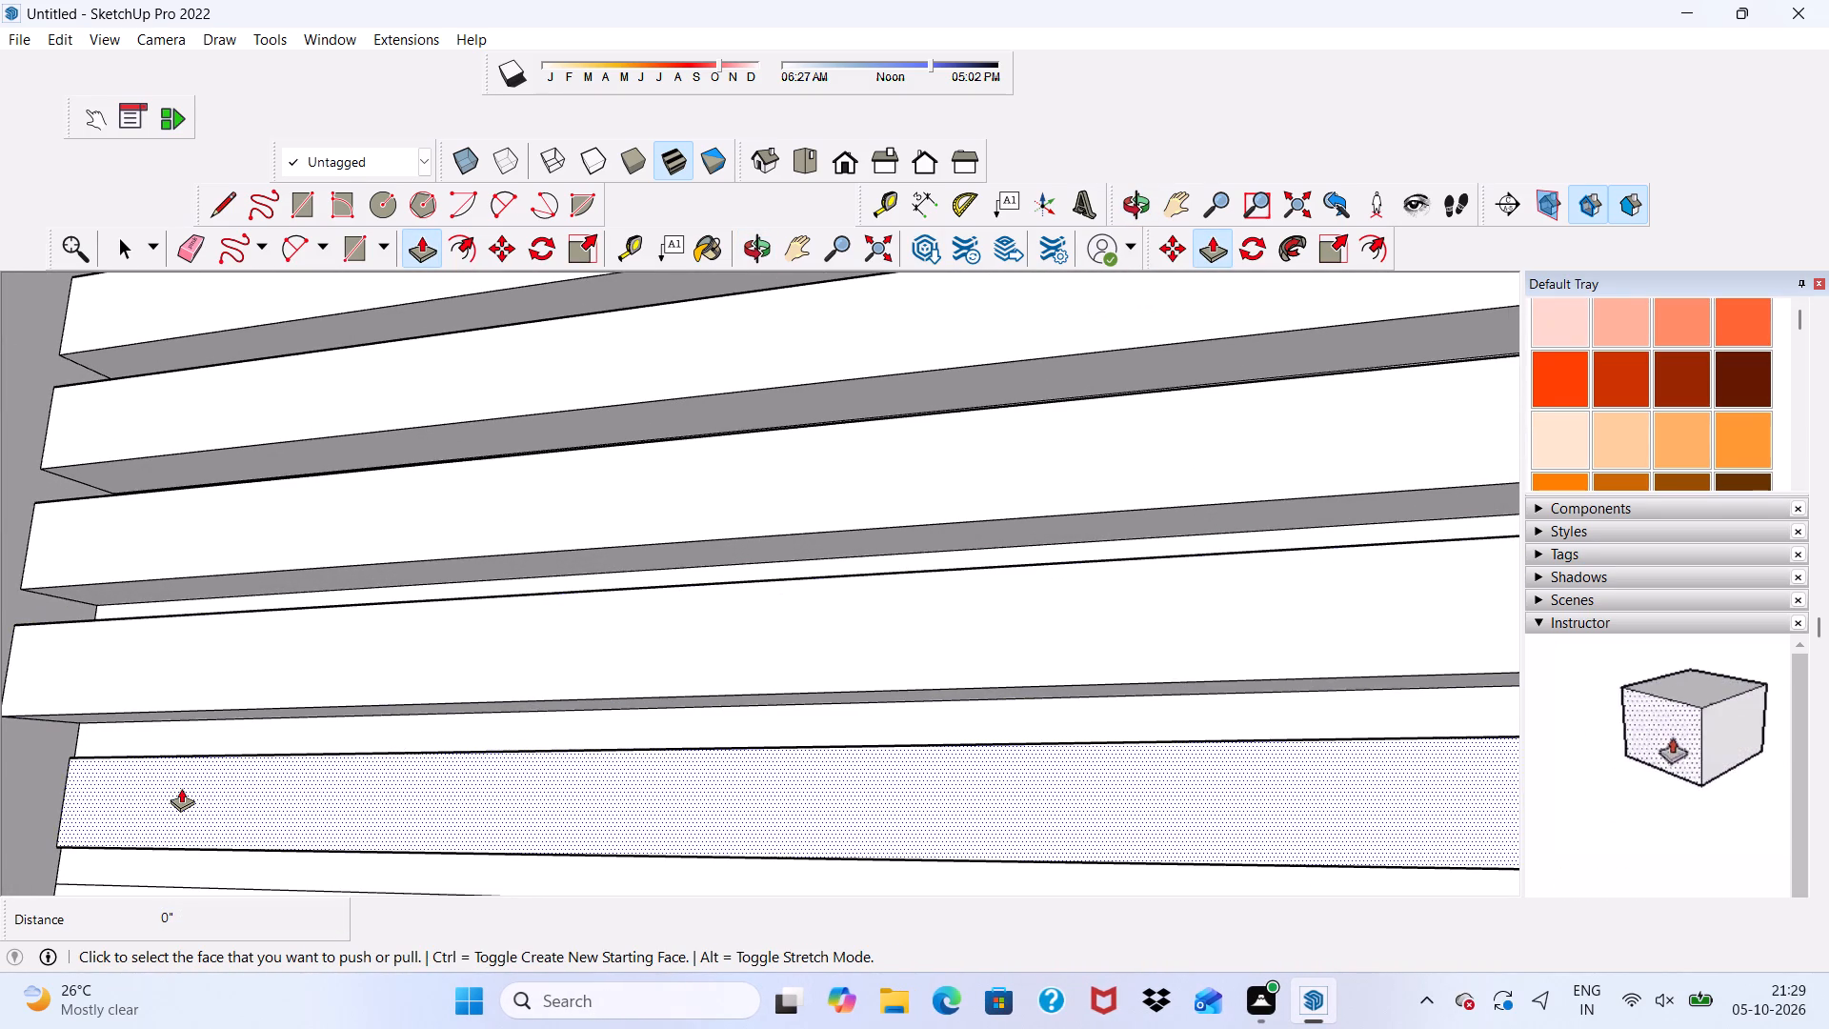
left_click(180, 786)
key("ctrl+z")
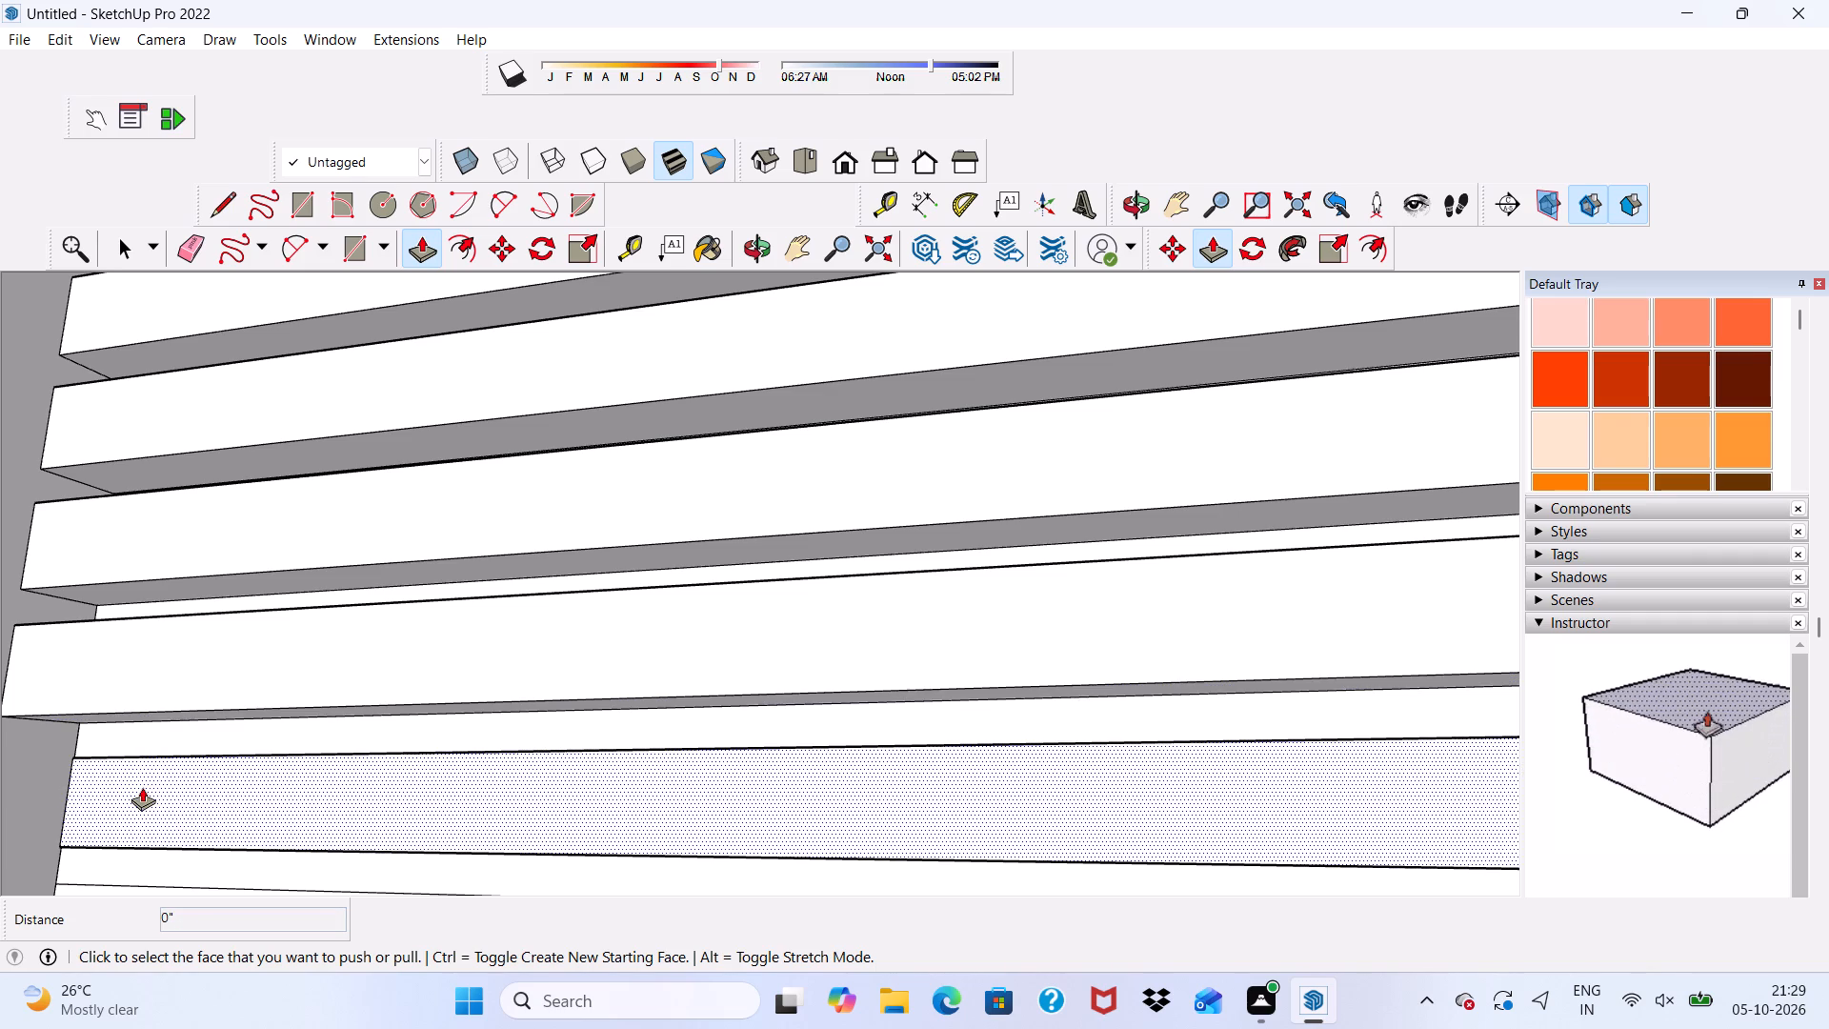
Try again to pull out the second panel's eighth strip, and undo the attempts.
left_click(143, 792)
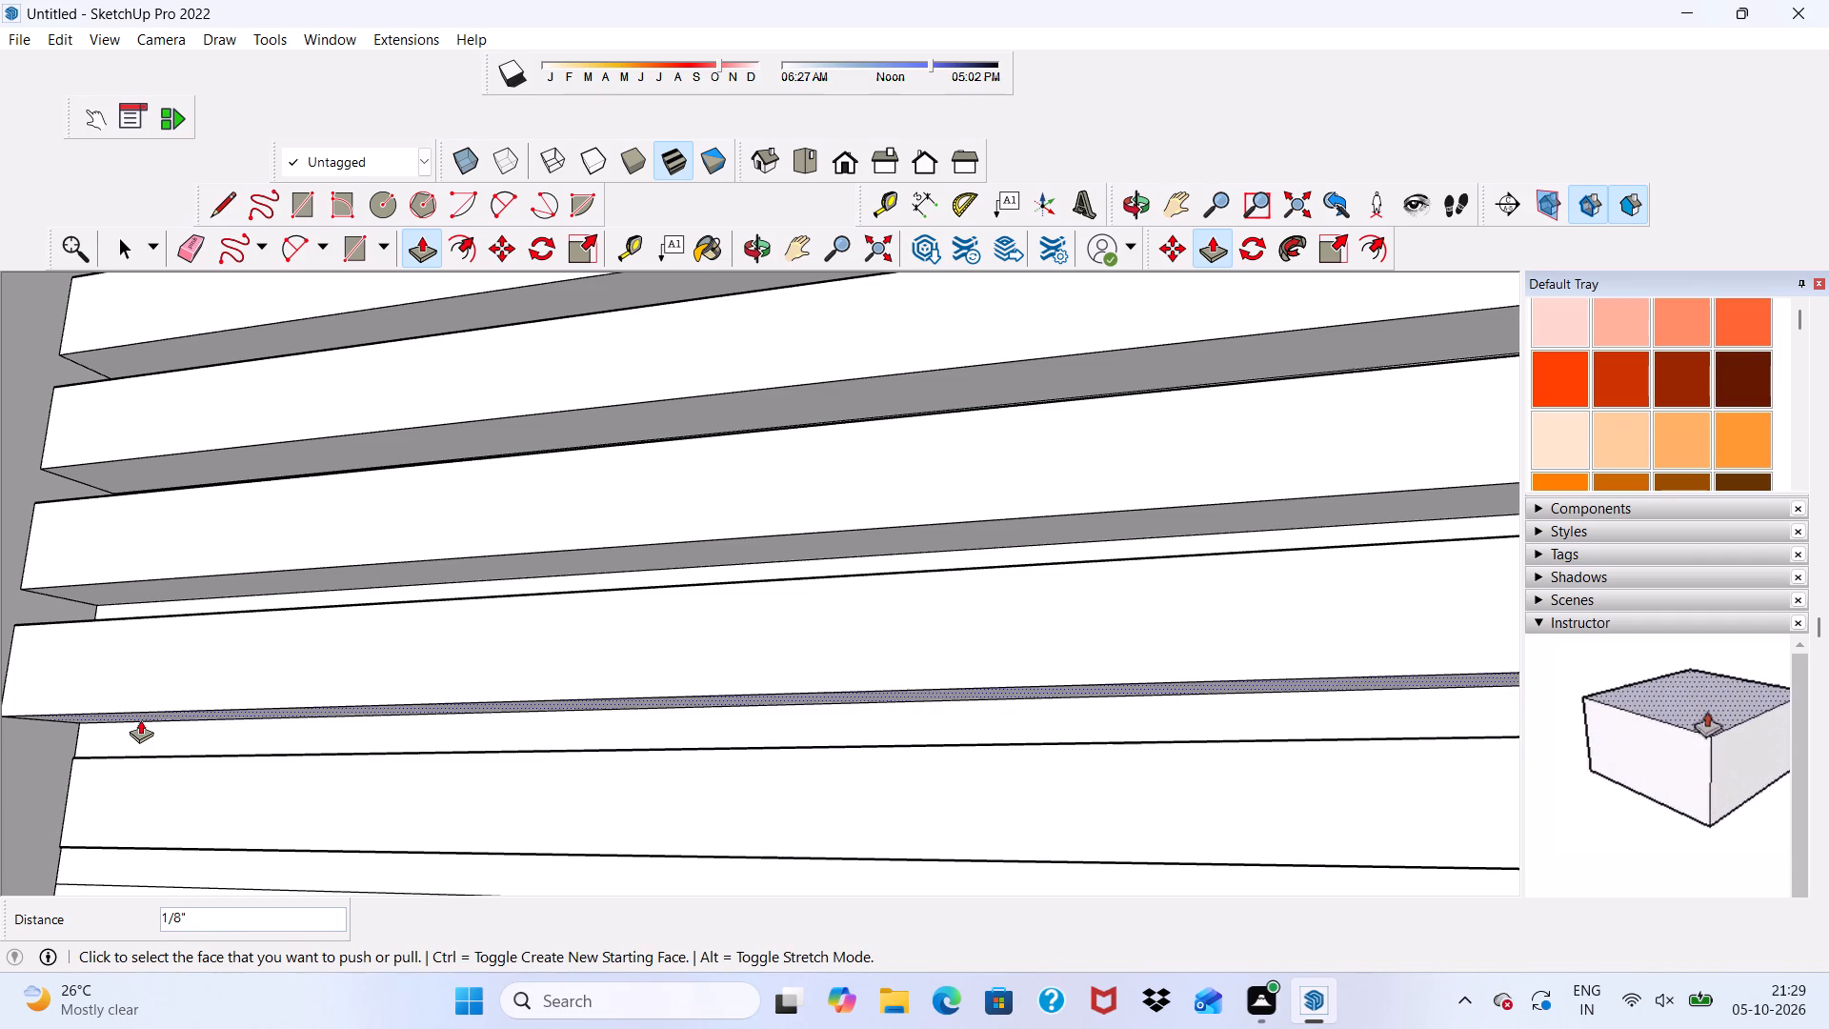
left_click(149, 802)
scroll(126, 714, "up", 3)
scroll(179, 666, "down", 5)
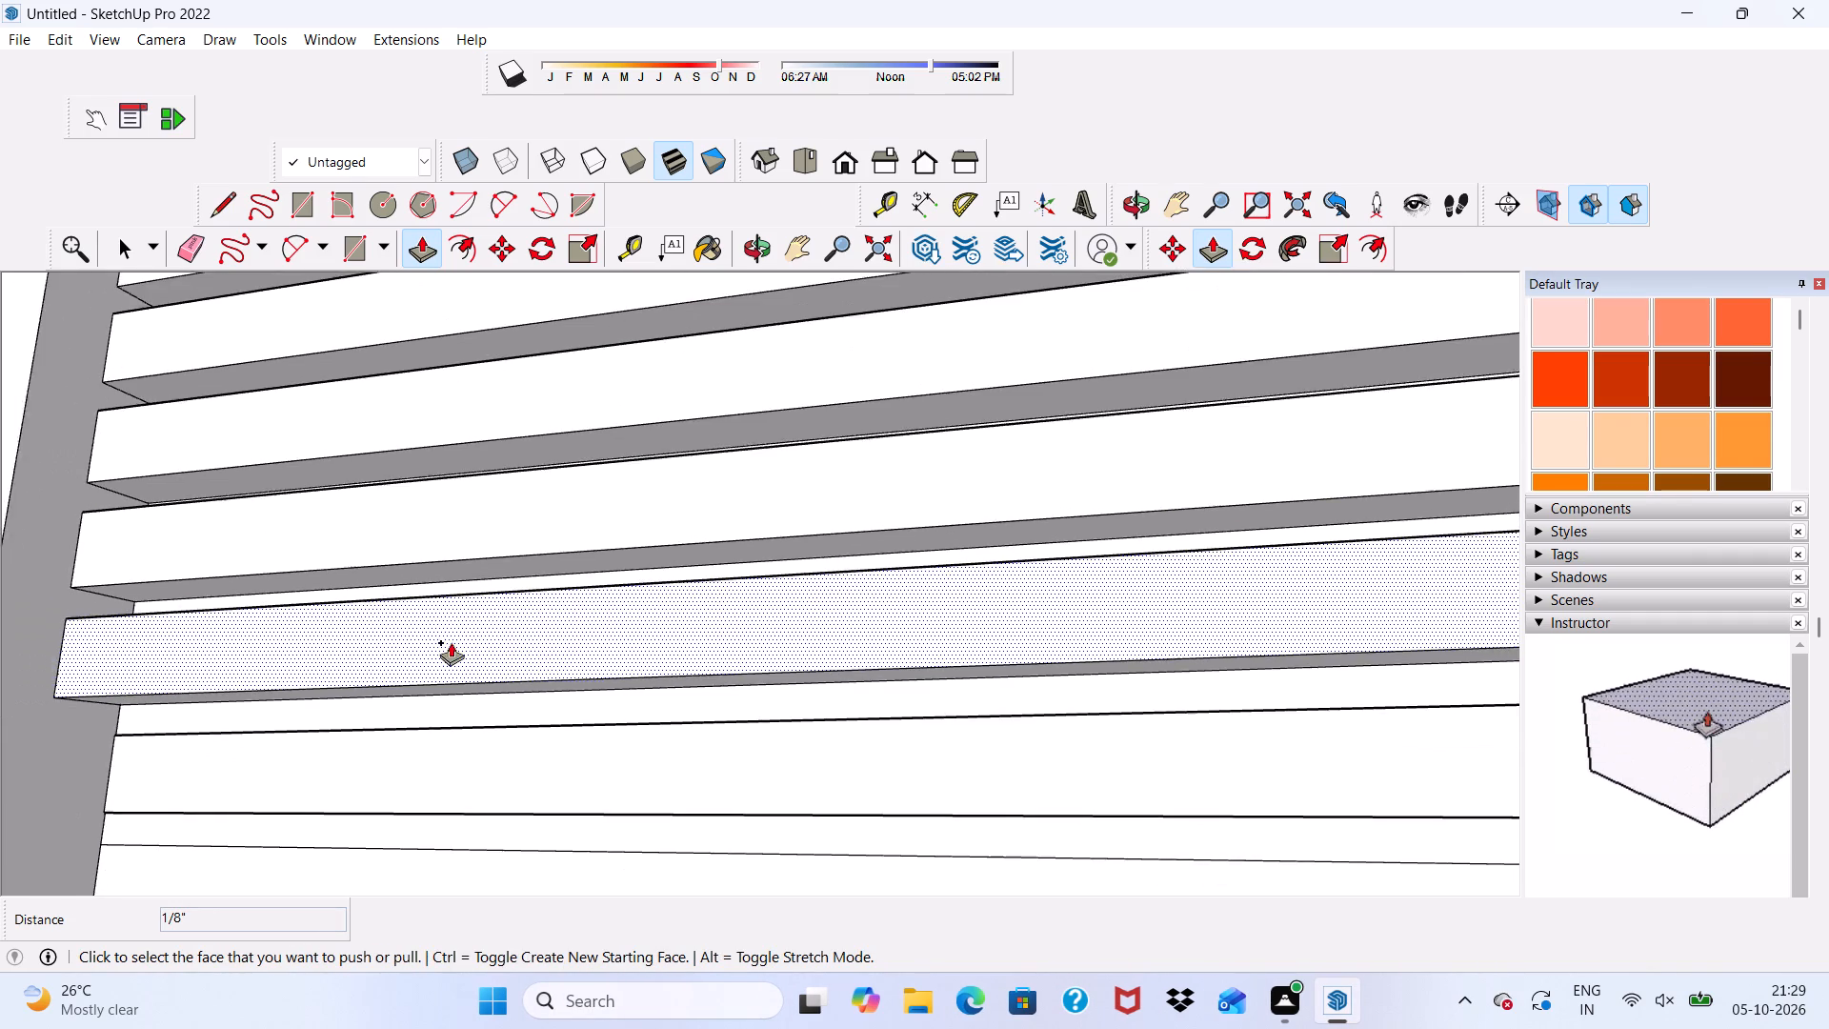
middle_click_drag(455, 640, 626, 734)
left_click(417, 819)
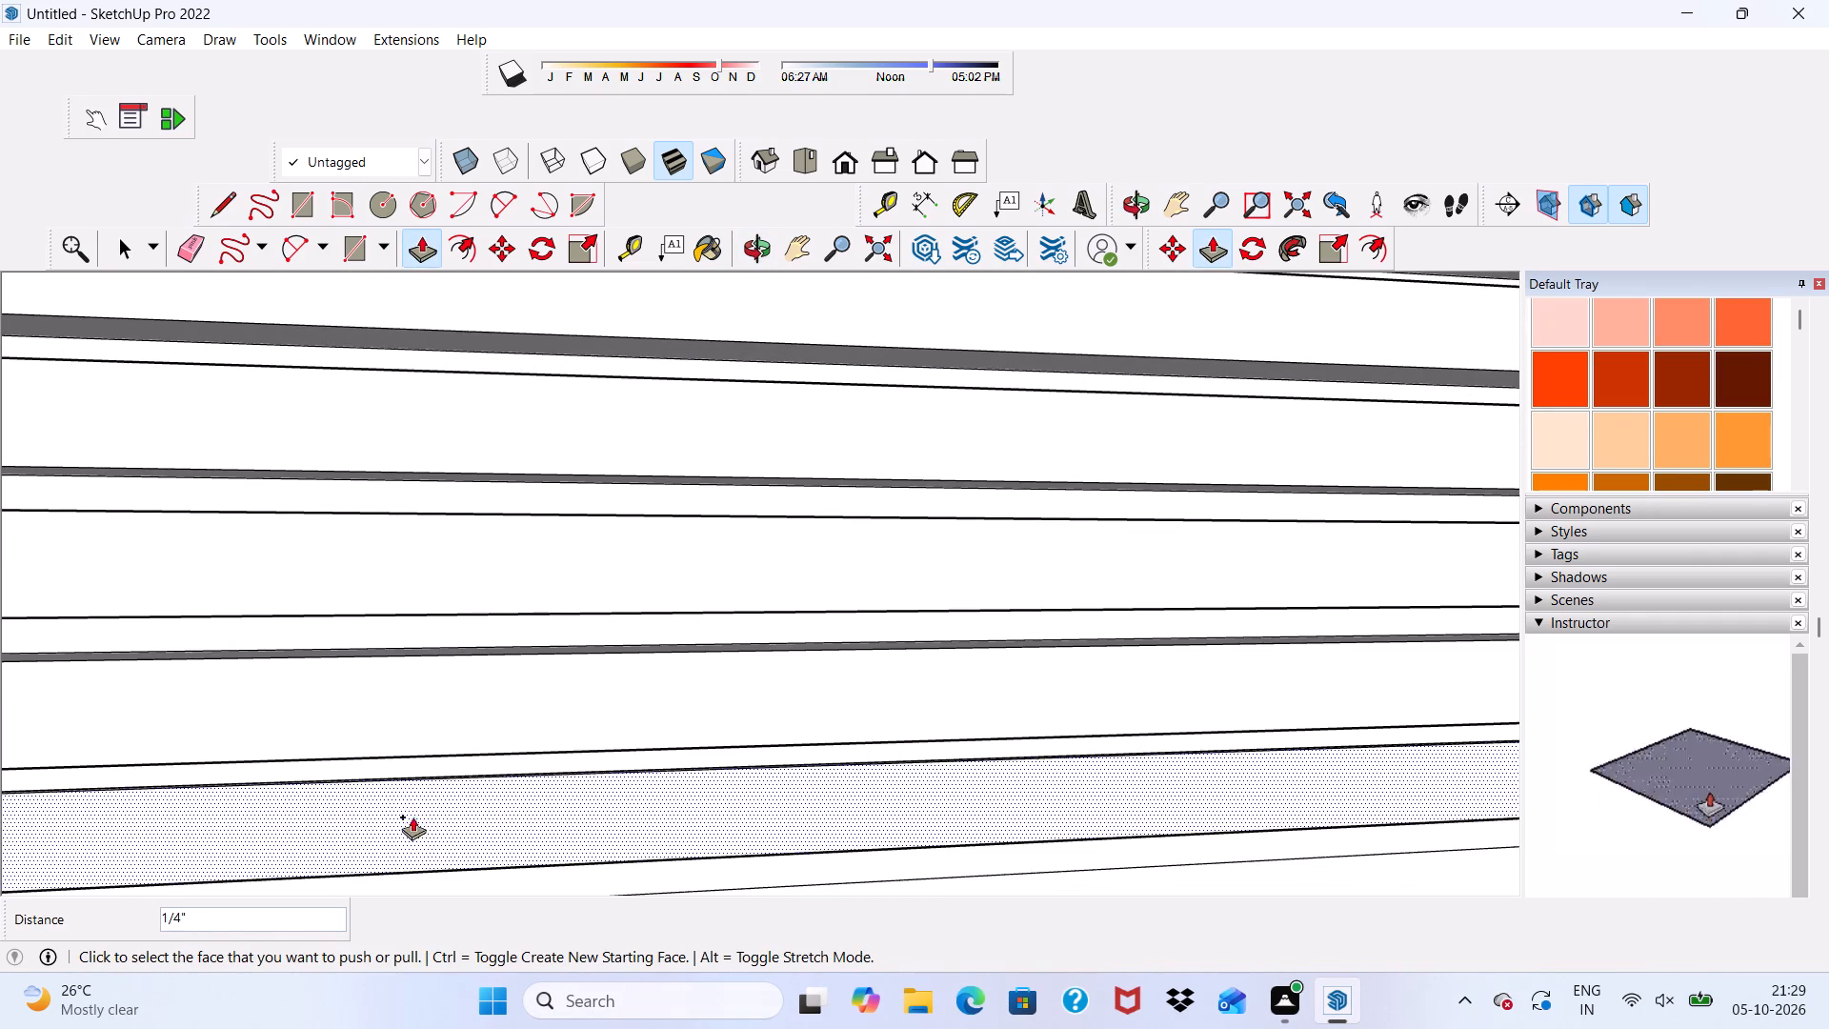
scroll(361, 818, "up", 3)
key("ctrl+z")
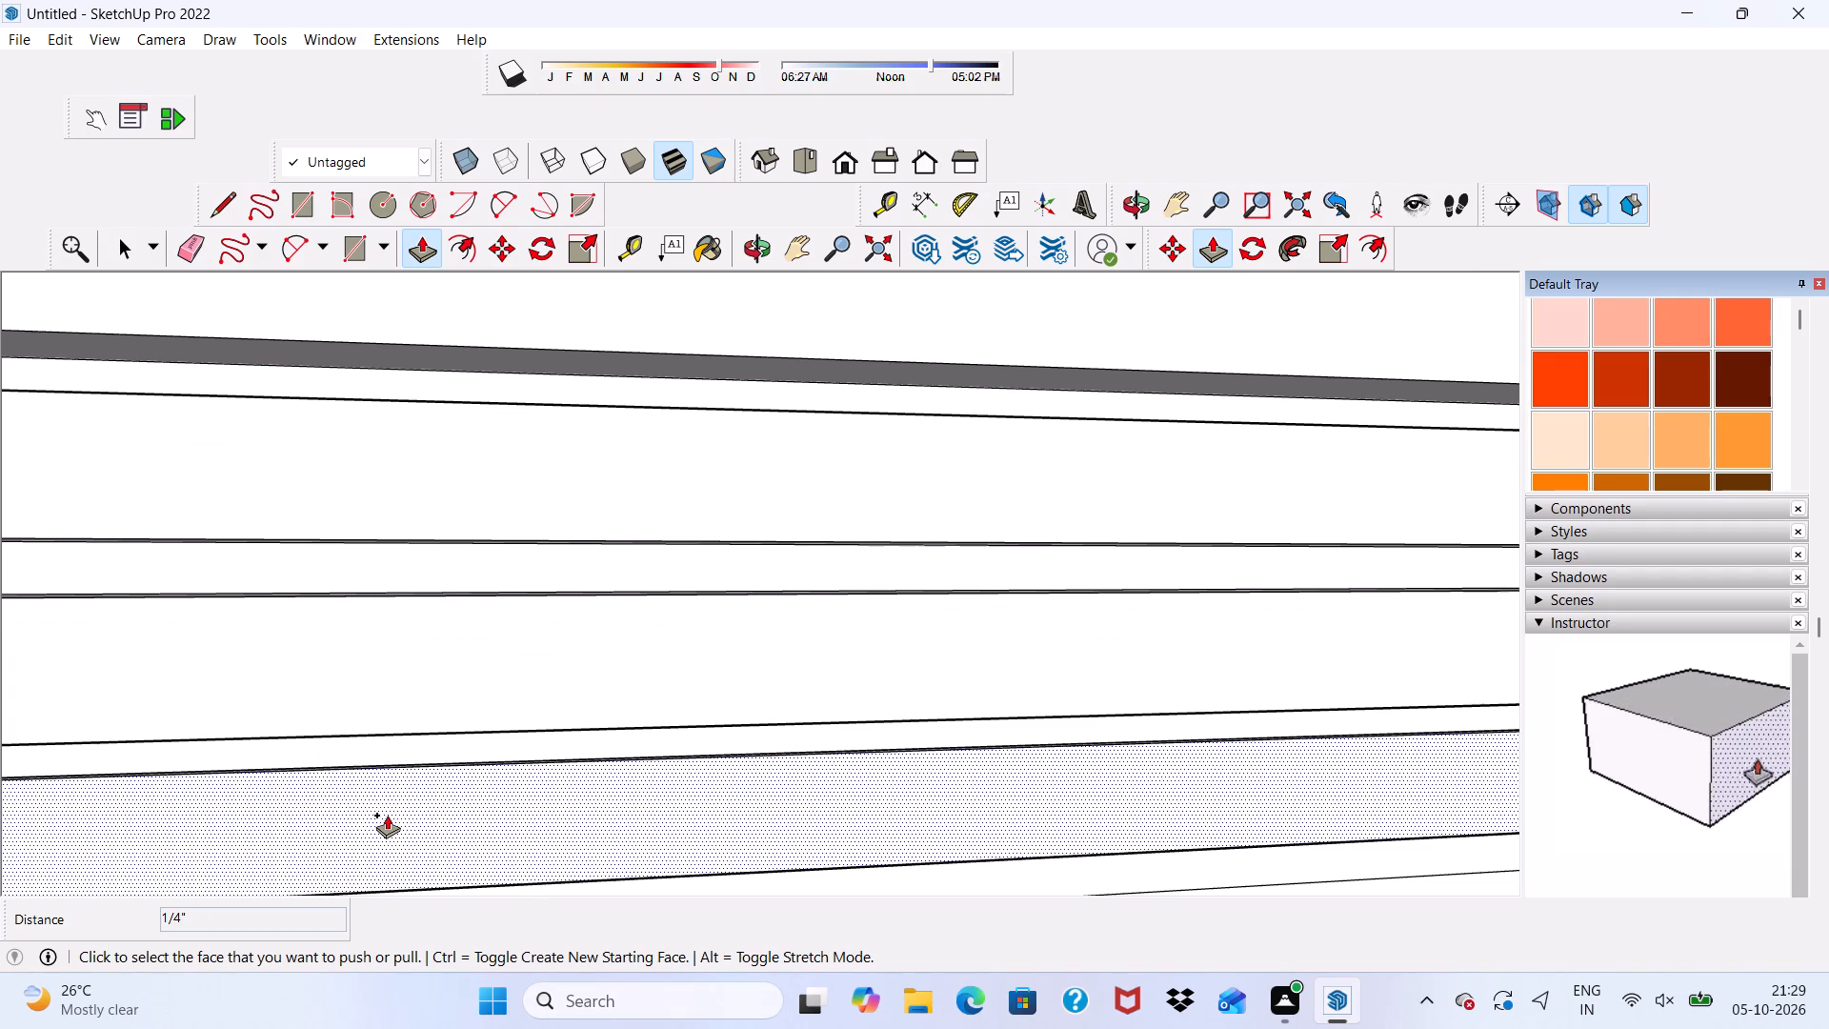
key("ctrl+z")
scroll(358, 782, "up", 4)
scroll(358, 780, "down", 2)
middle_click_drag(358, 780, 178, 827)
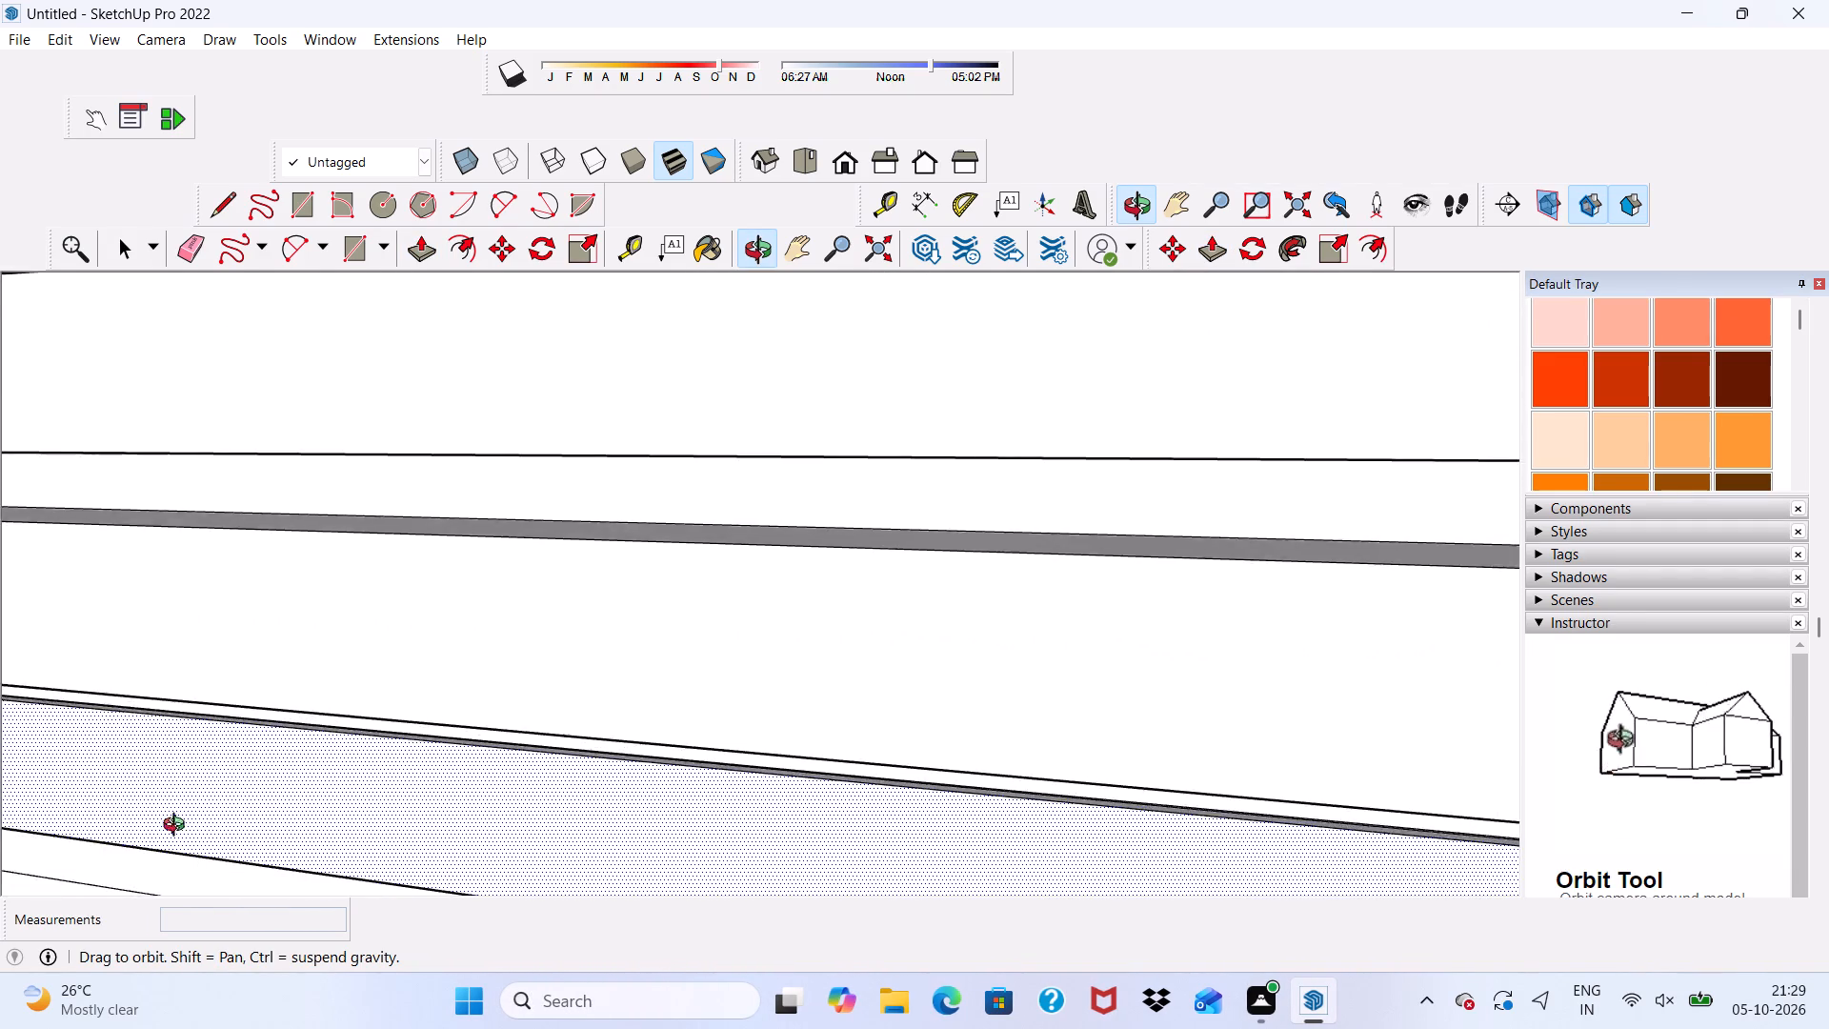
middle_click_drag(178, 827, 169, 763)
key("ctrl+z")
Push/Pull the second panel's eighth strip outward by 2 15/16", using the front face of the strip above as reference.
scroll(339, 777, "up", 3)
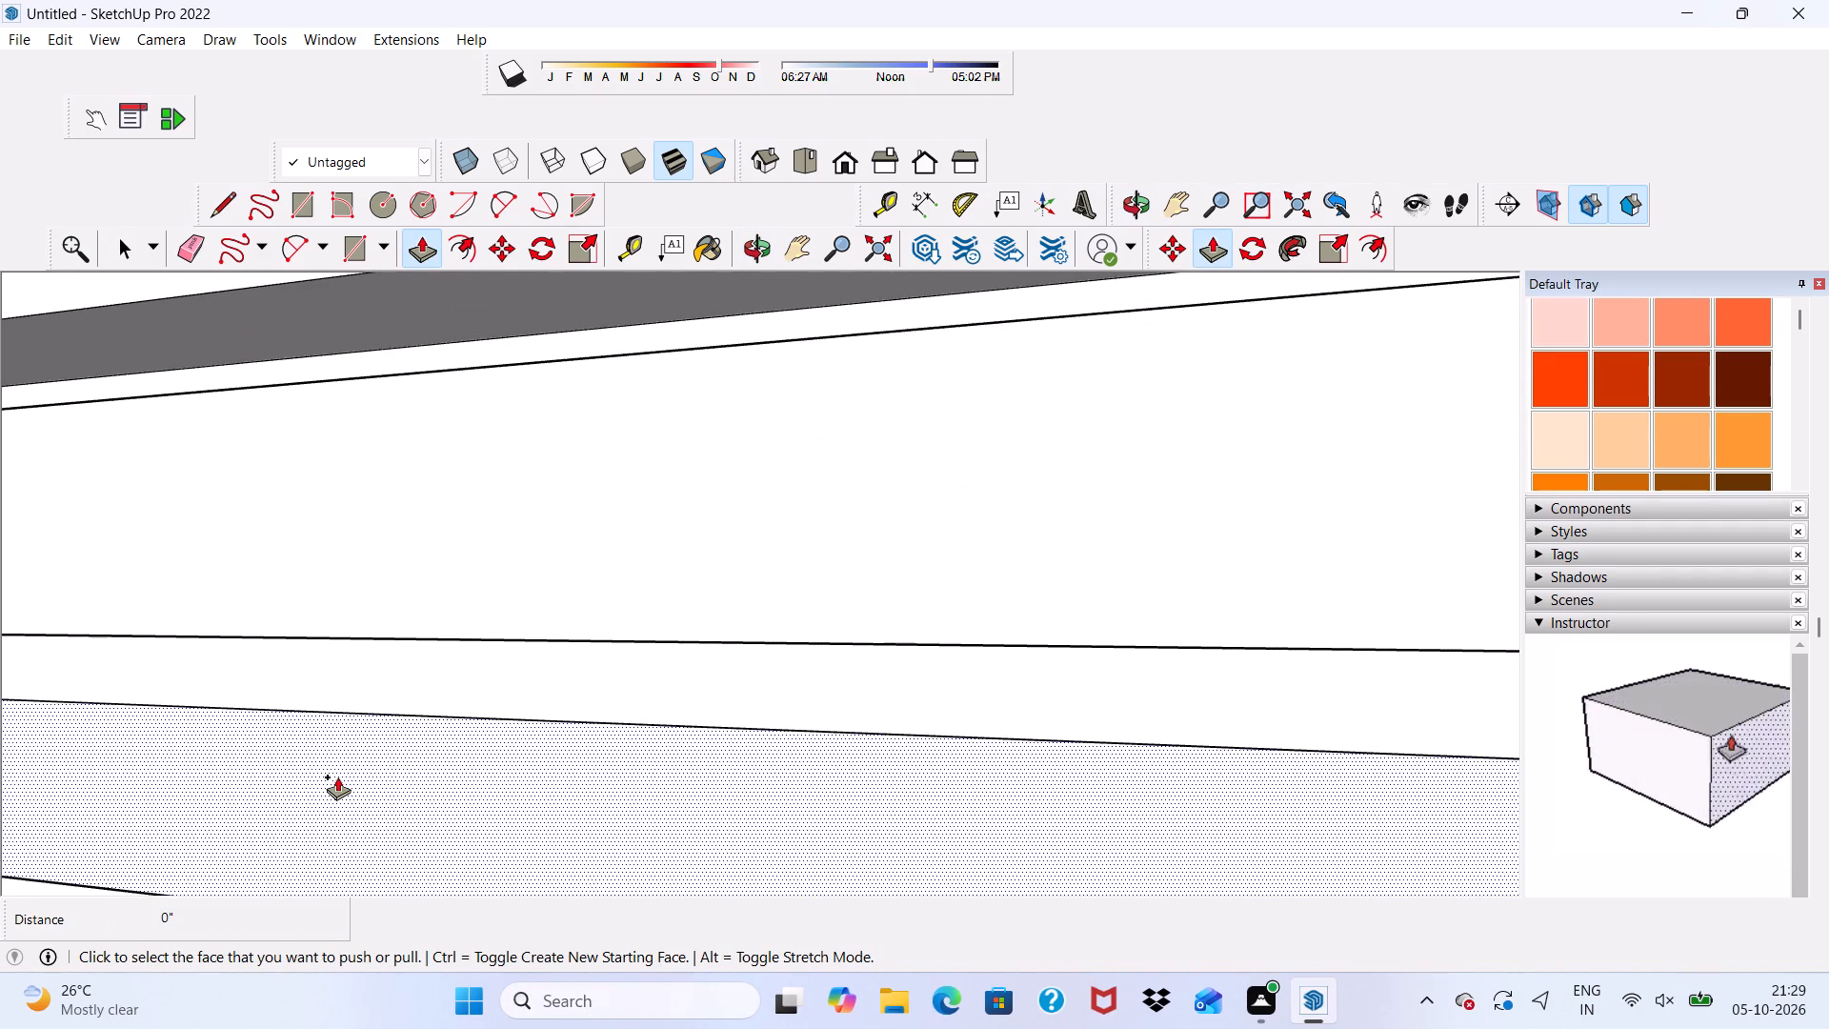
left_click(337, 777)
scroll(326, 604, "down", 2)
left_click(325, 604)
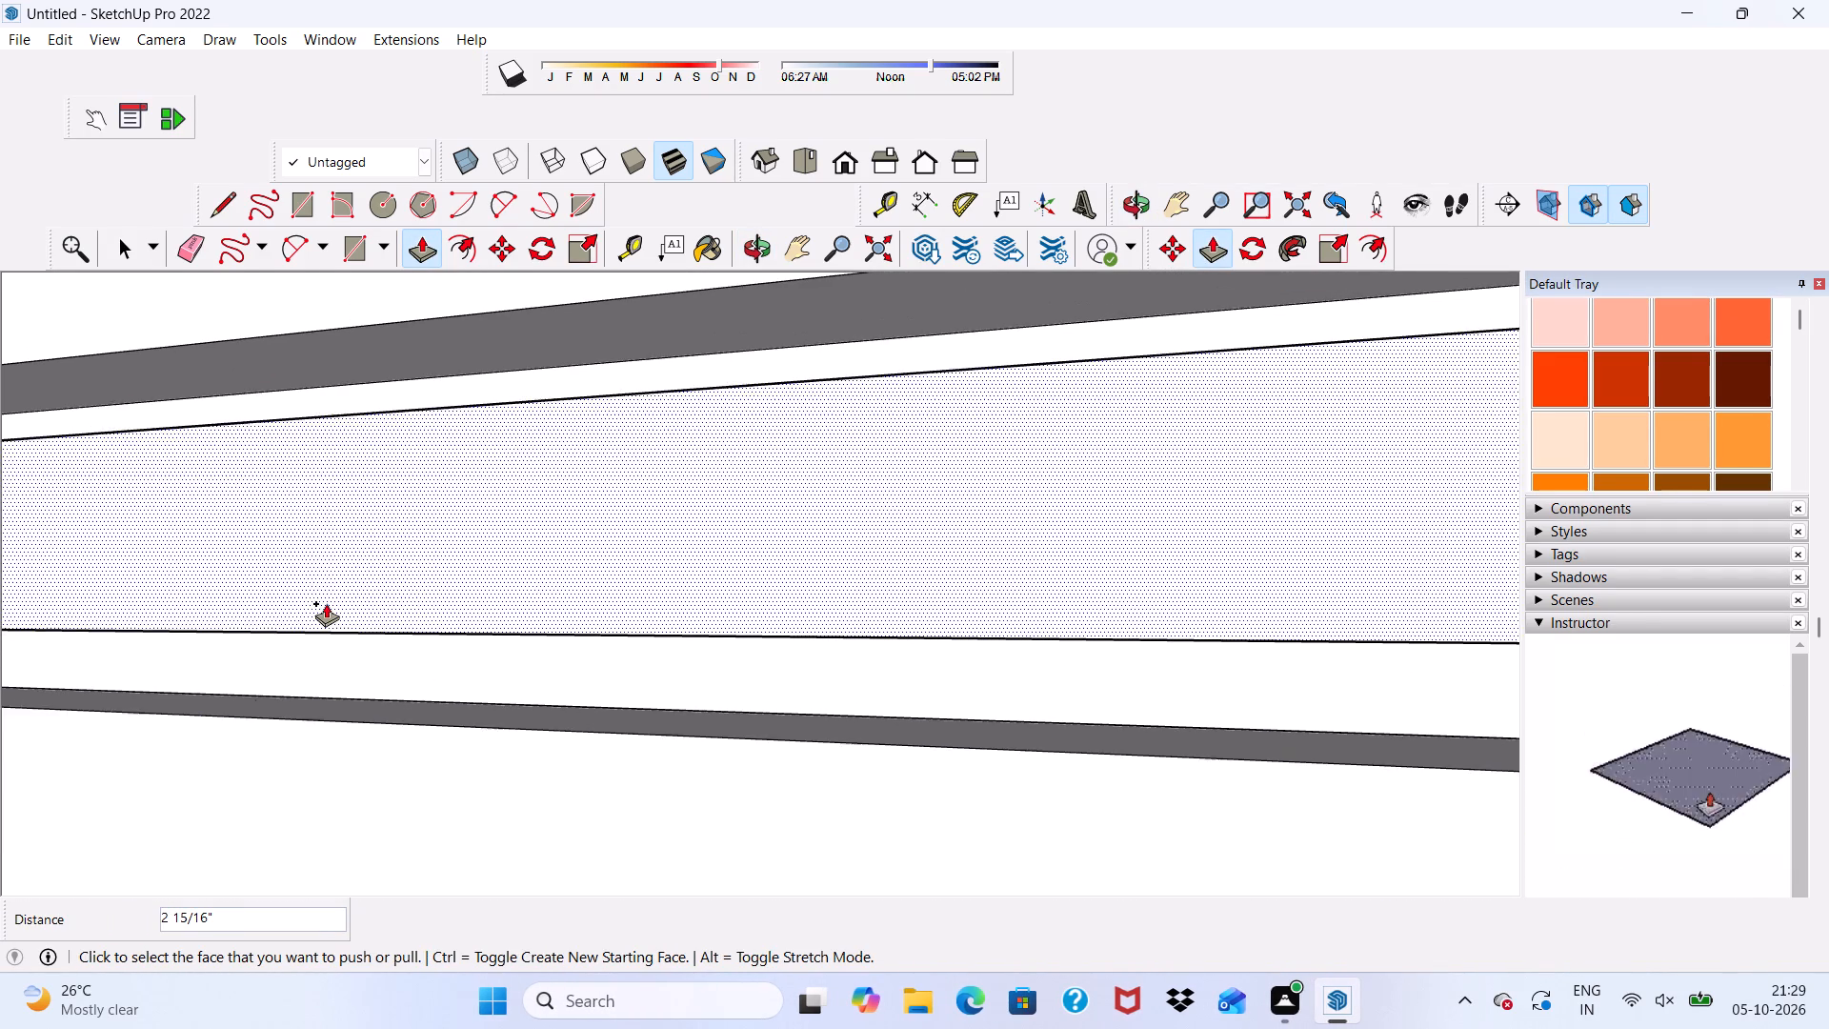
Push/Pull the next three strips below the second panel's eighth strip outward by 3" each.
scroll(325, 603, "down", 2)
scroll(325, 603, "up", 1)
scroll(325, 603, "down", 4)
scroll(481, 565, "down", 4)
scroll(316, 772, "up", 2)
left_click(283, 804)
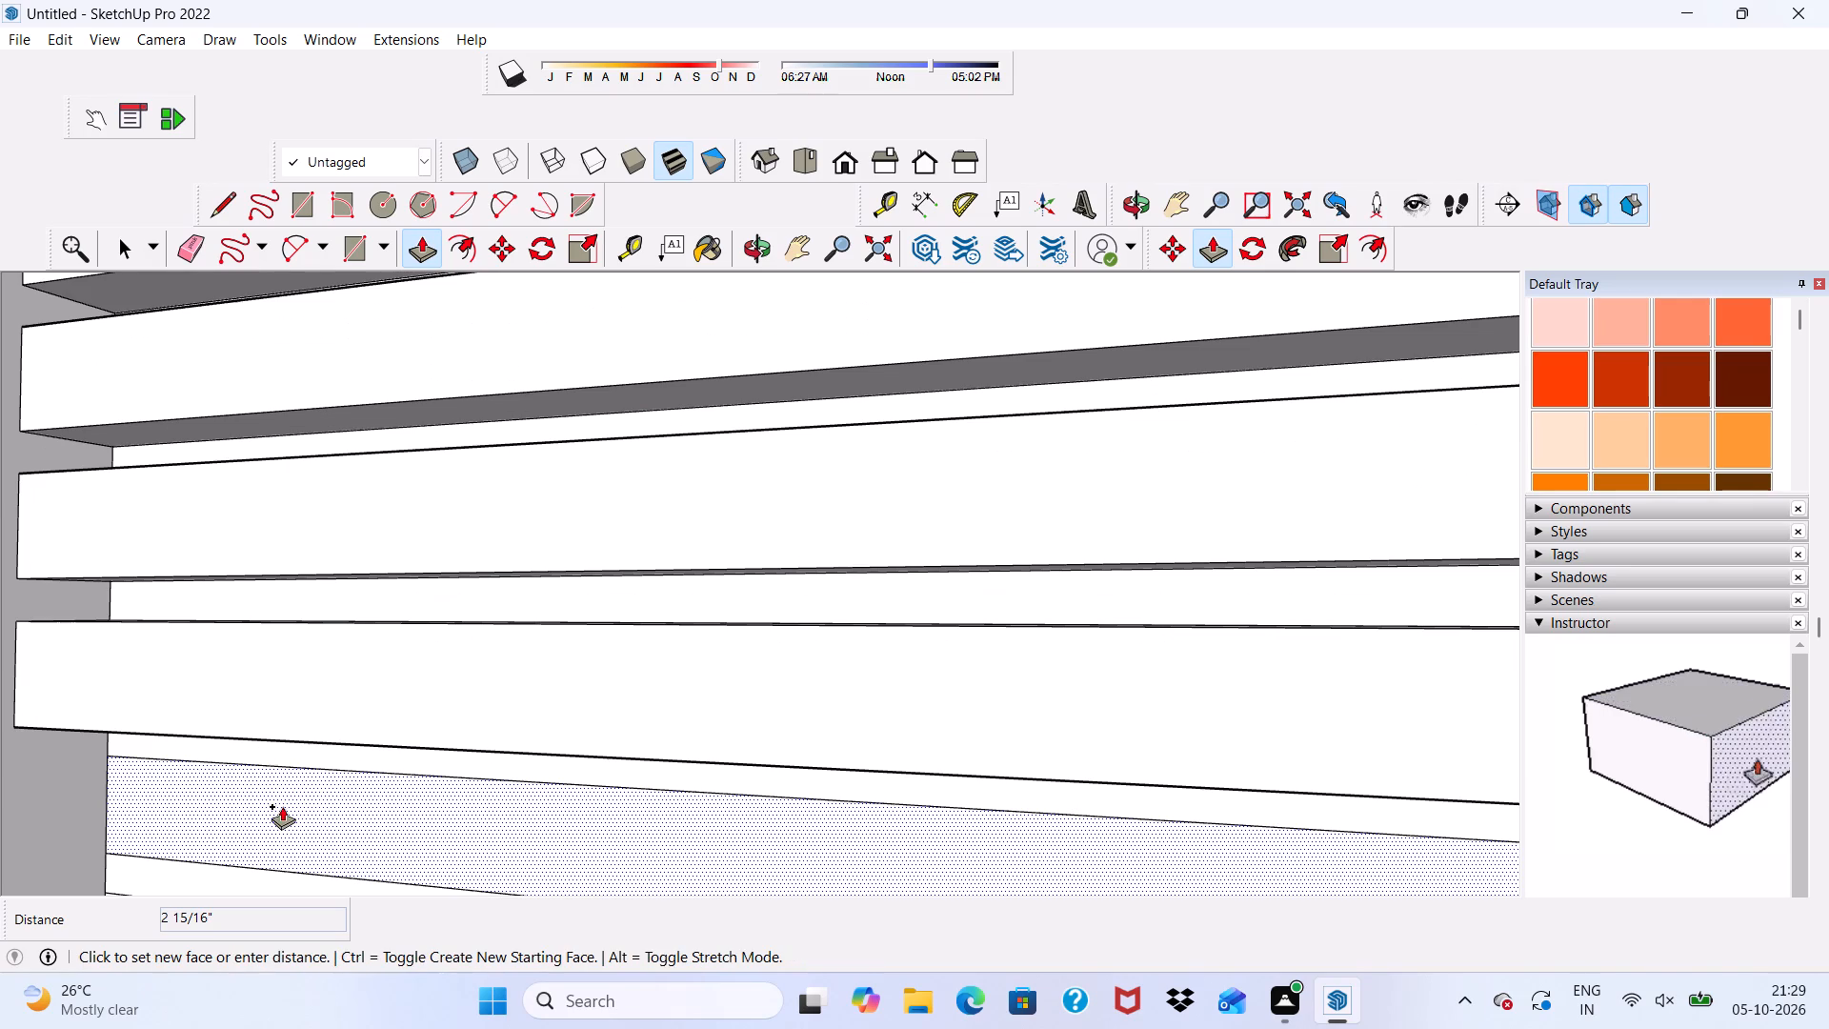
left_click(208, 676)
scroll(266, 644, "down", 3)
scroll(371, 618, "up", 1)
scroll(406, 610, "down", 7)
scroll(349, 789, "up", 3)
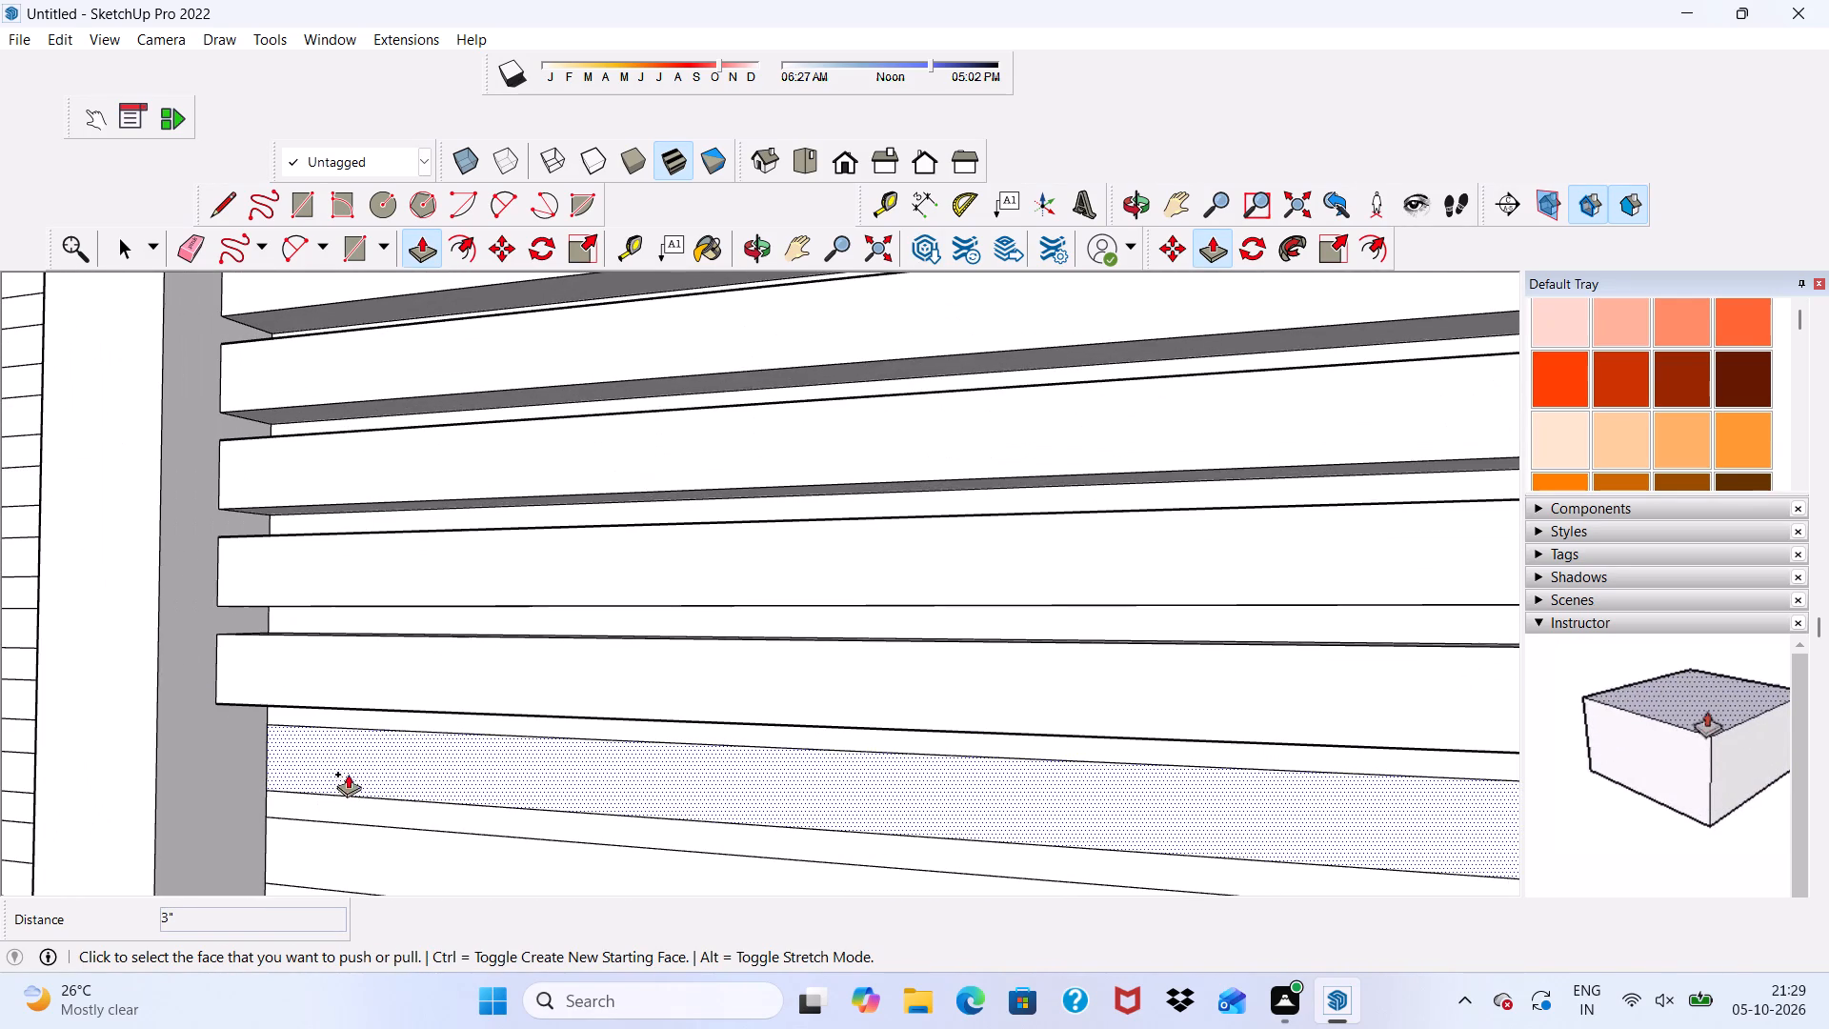
left_click(348, 771)
left_click(369, 683)
scroll(347, 709, "down", 9)
scroll(389, 809, "up", 3)
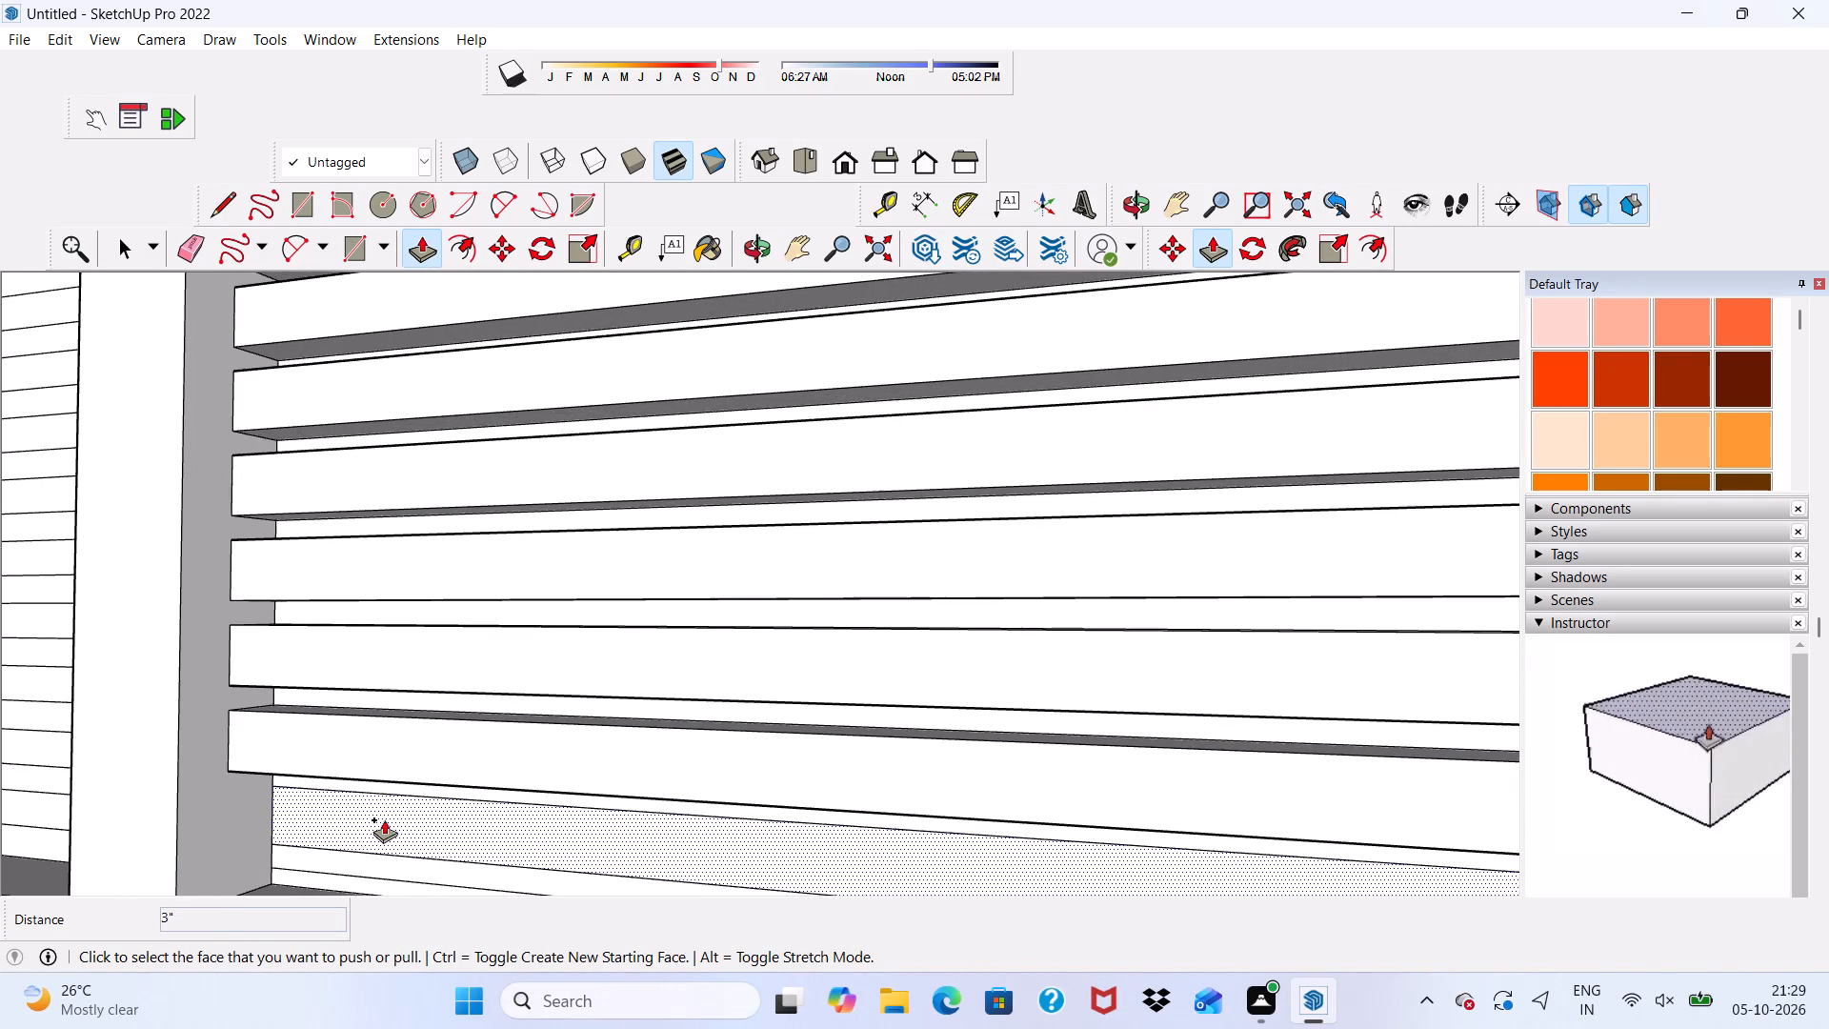
left_click(384, 819)
left_click(353, 717)
Push/Pull the thin bottom strip just above the second panel's lower rail outward by 3".
scroll(267, 706, "up", 1)
scroll(267, 706, "down", 5)
scroll(472, 843, "up", 5)
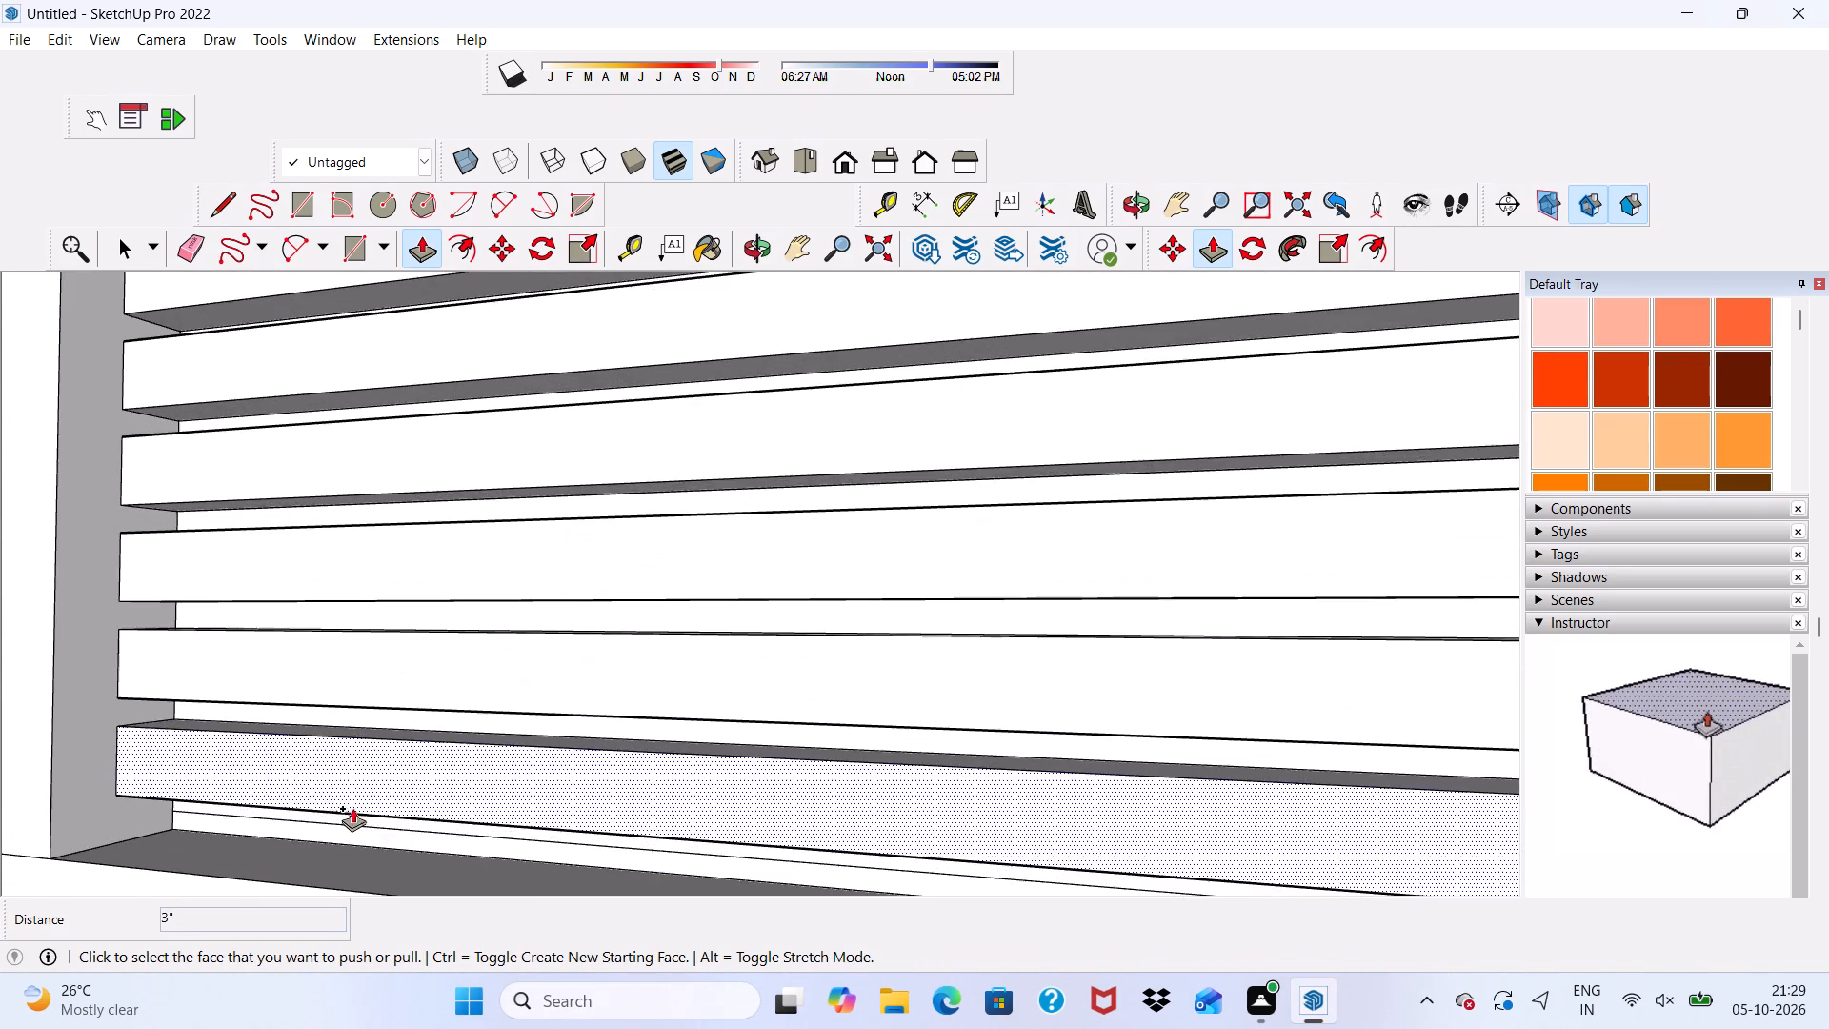
scroll(347, 812, "up", 3)
left_click(323, 844)
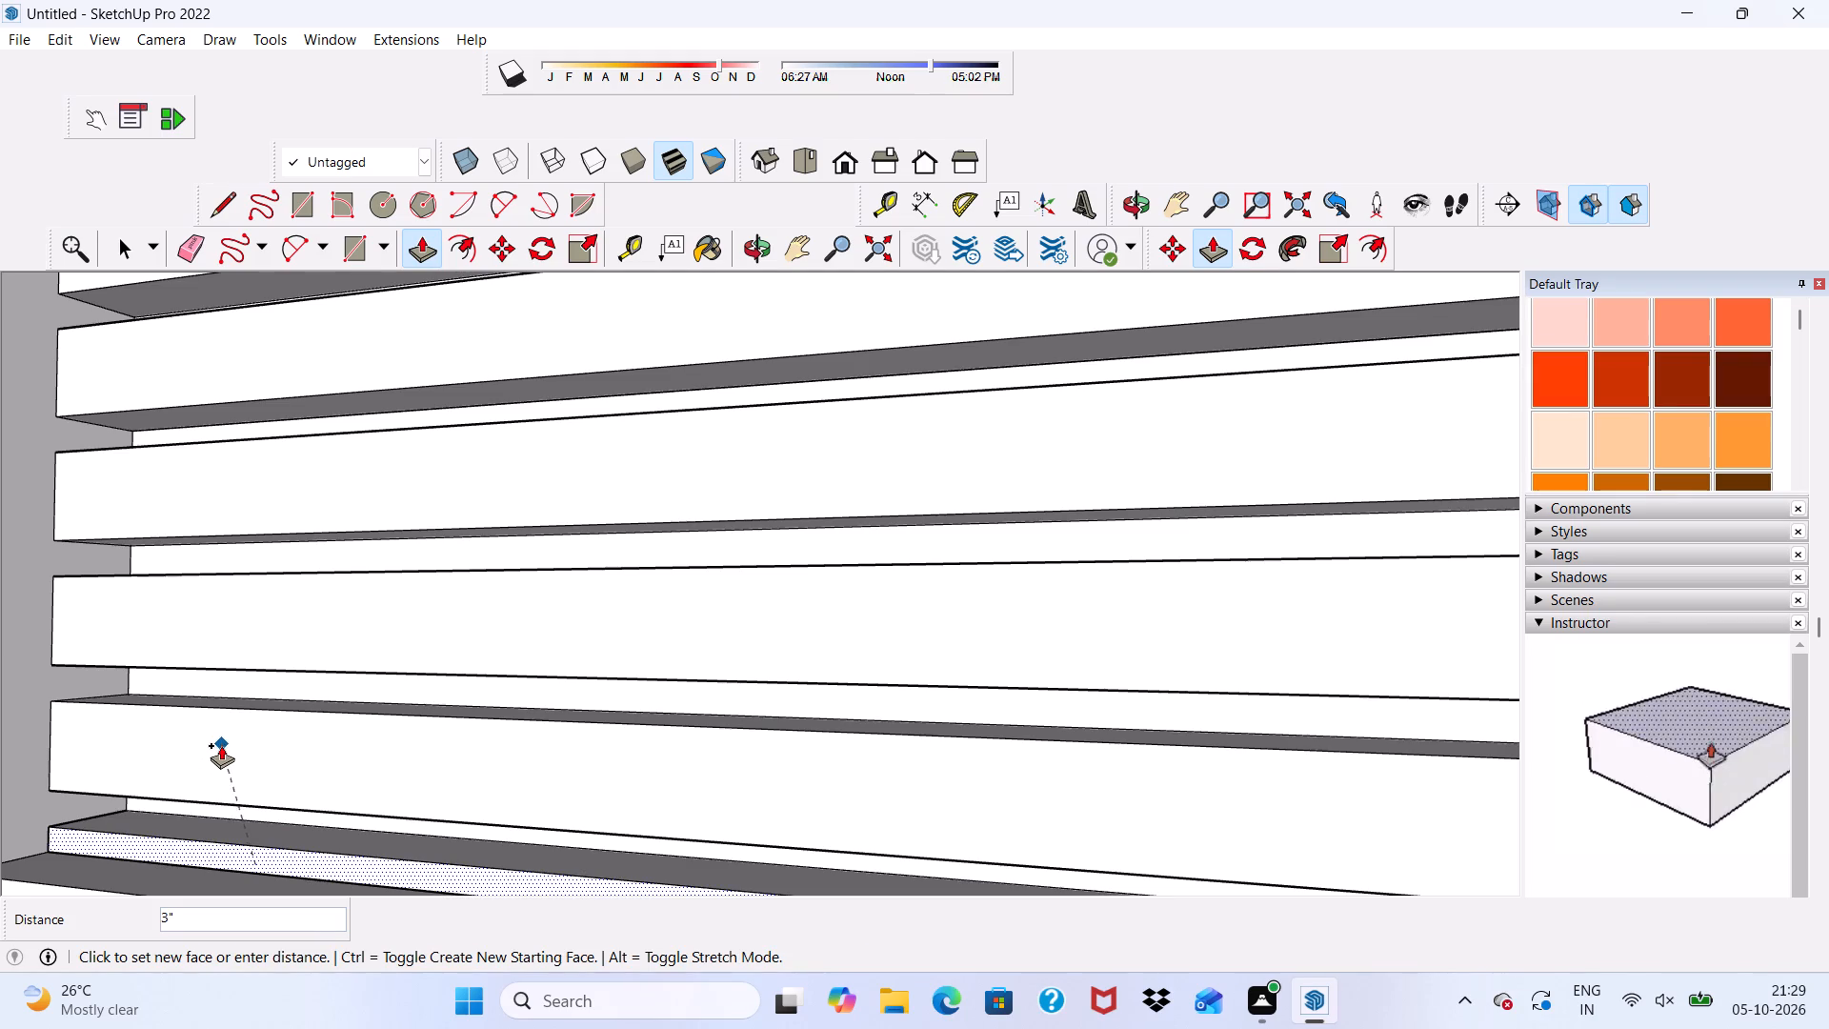
left_click(221, 745)
Push/Pull the top strip of the adjacent flat panel, across the dividing post, outward by 3" to match the finished panel.
scroll(223, 743, "down", 8)
scroll(774, 679, "up", 3)
scroll(774, 679, "down", 1)
scroll(774, 679, "up", 1)
scroll(774, 679, "down", 3)
scroll(562, 657, "down", 2)
middle_click_drag(561, 660, 840, 668)
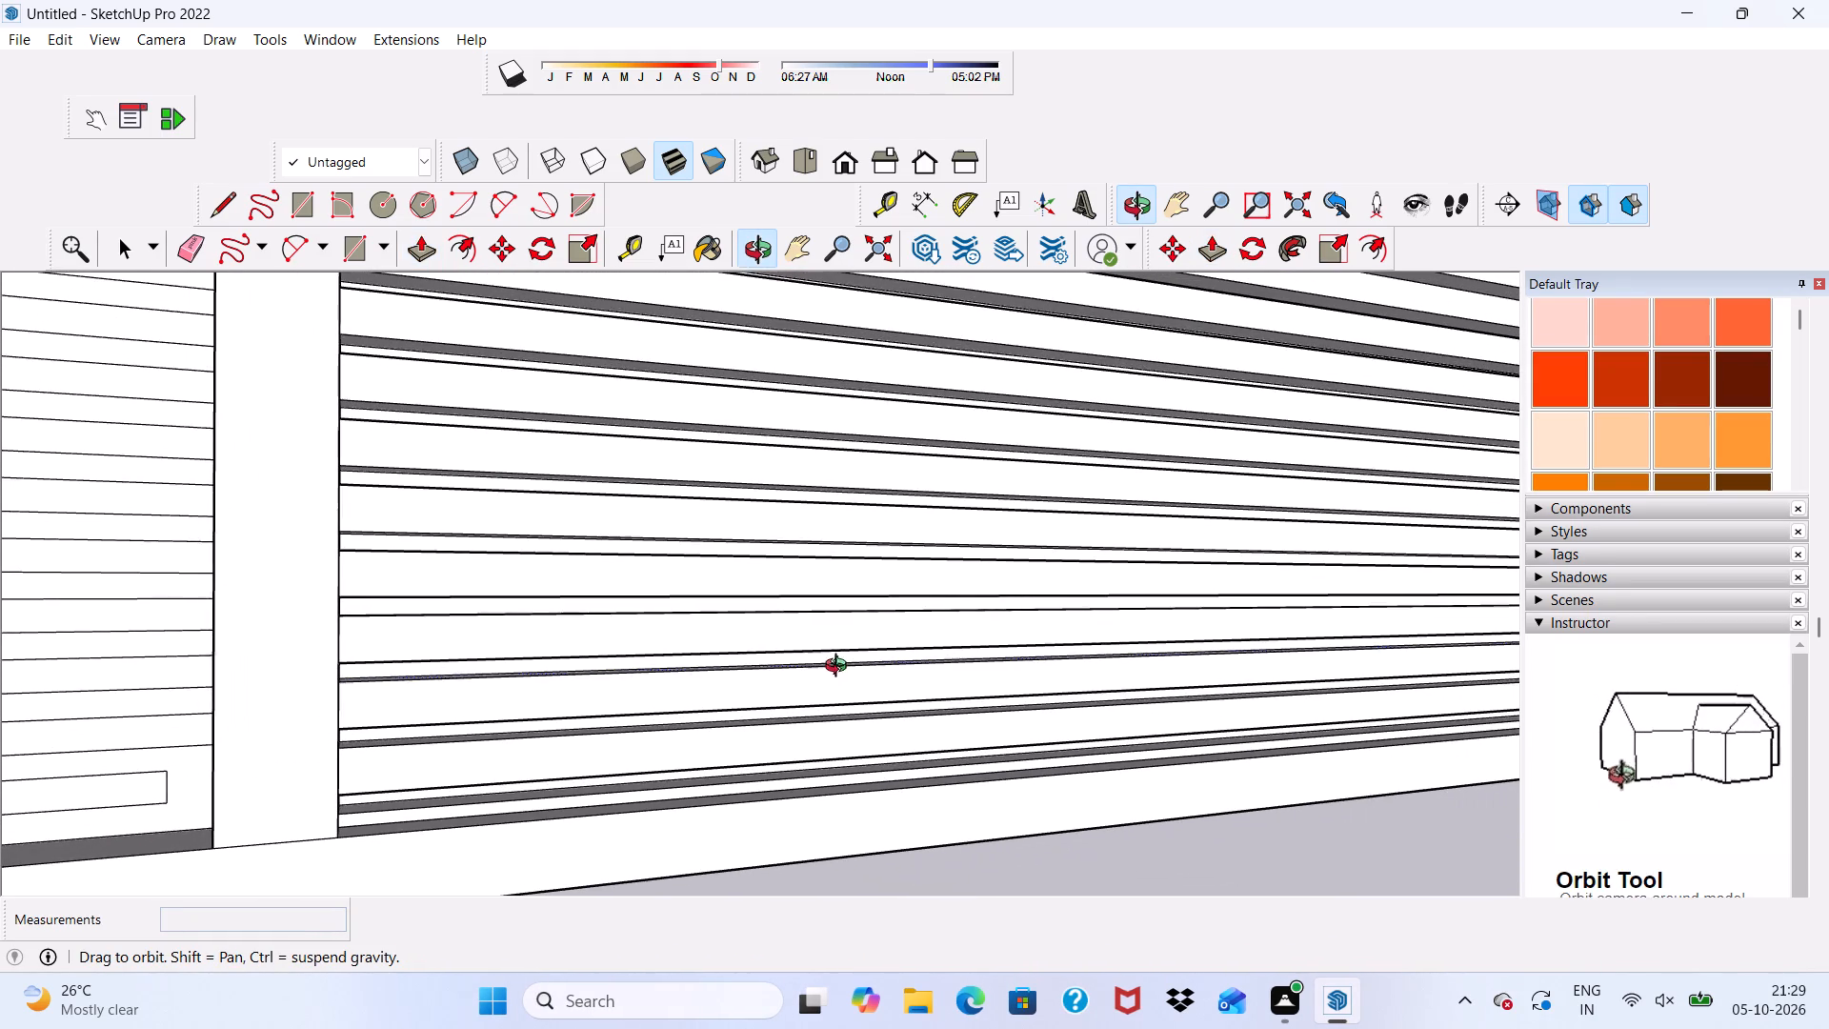
middle_click_drag(840, 668, 856, 669)
scroll(853, 672, "down", 2)
scroll(844, 677, "up", 1)
scroll(844, 678, "down", 2)
scroll(823, 578, "down", 5)
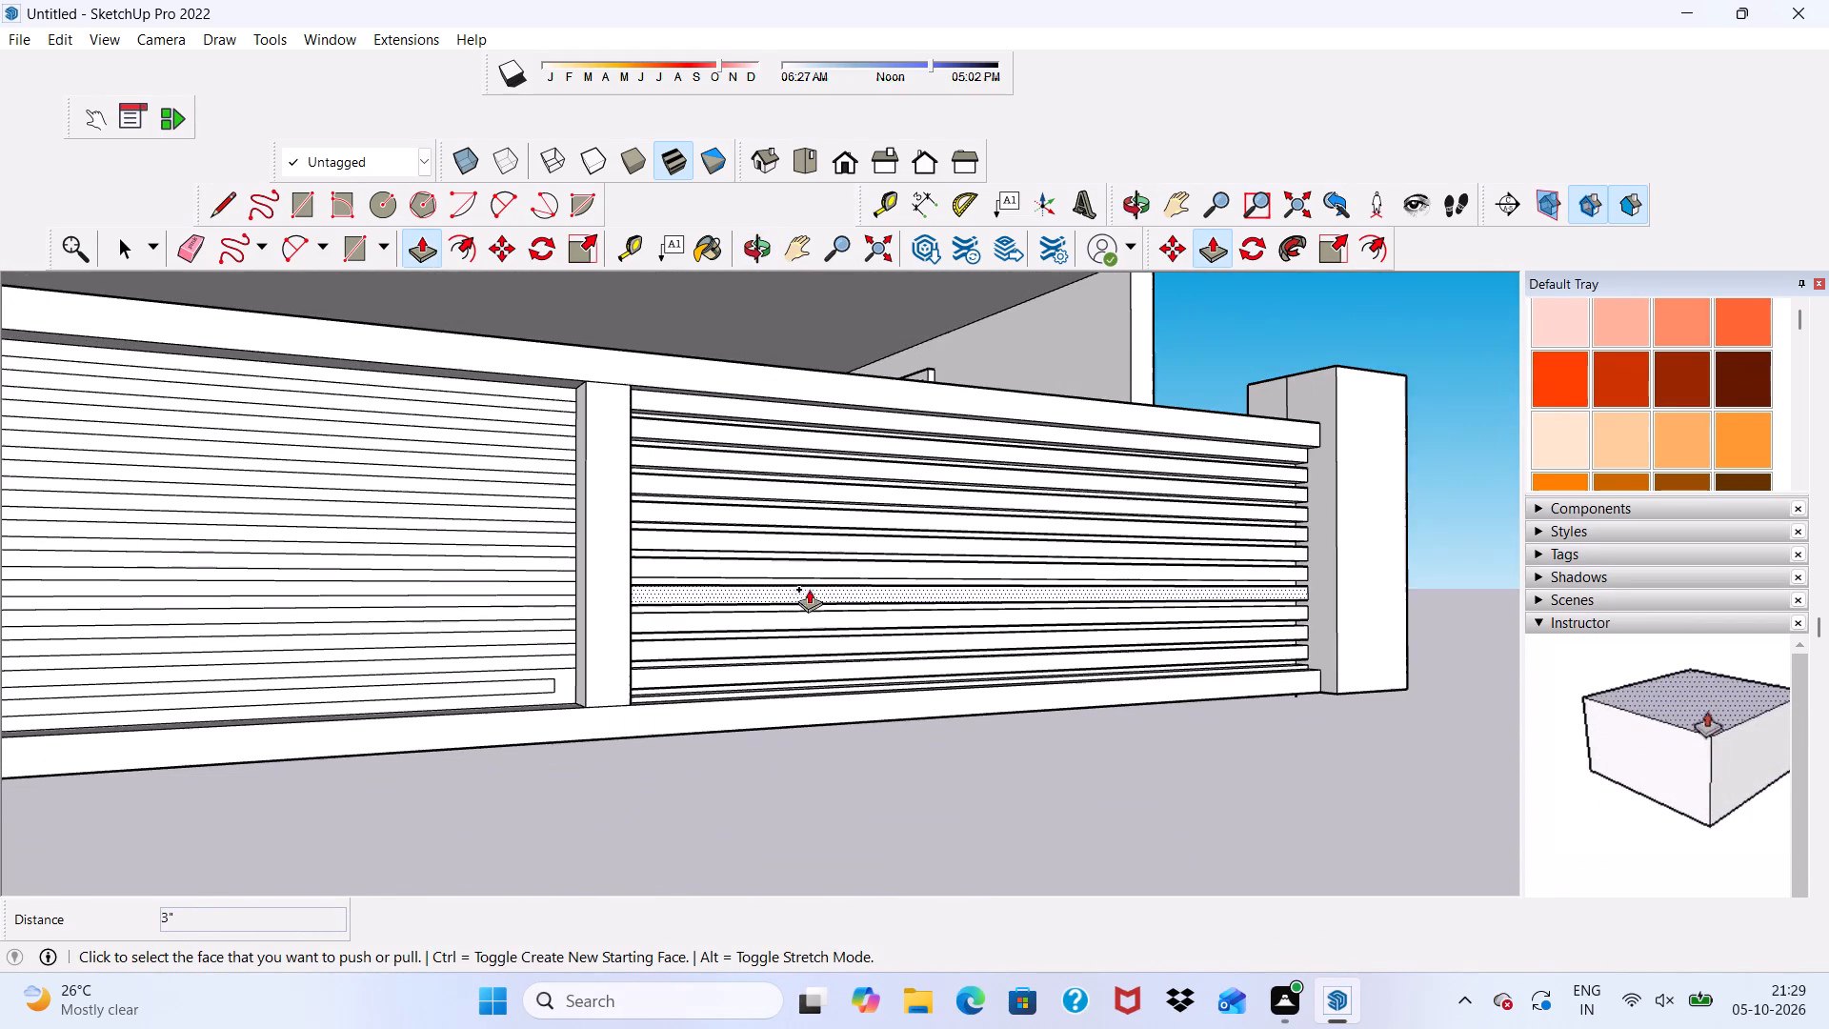
scroll(576, 440, "up", 7)
scroll(1079, 479, "down", 5)
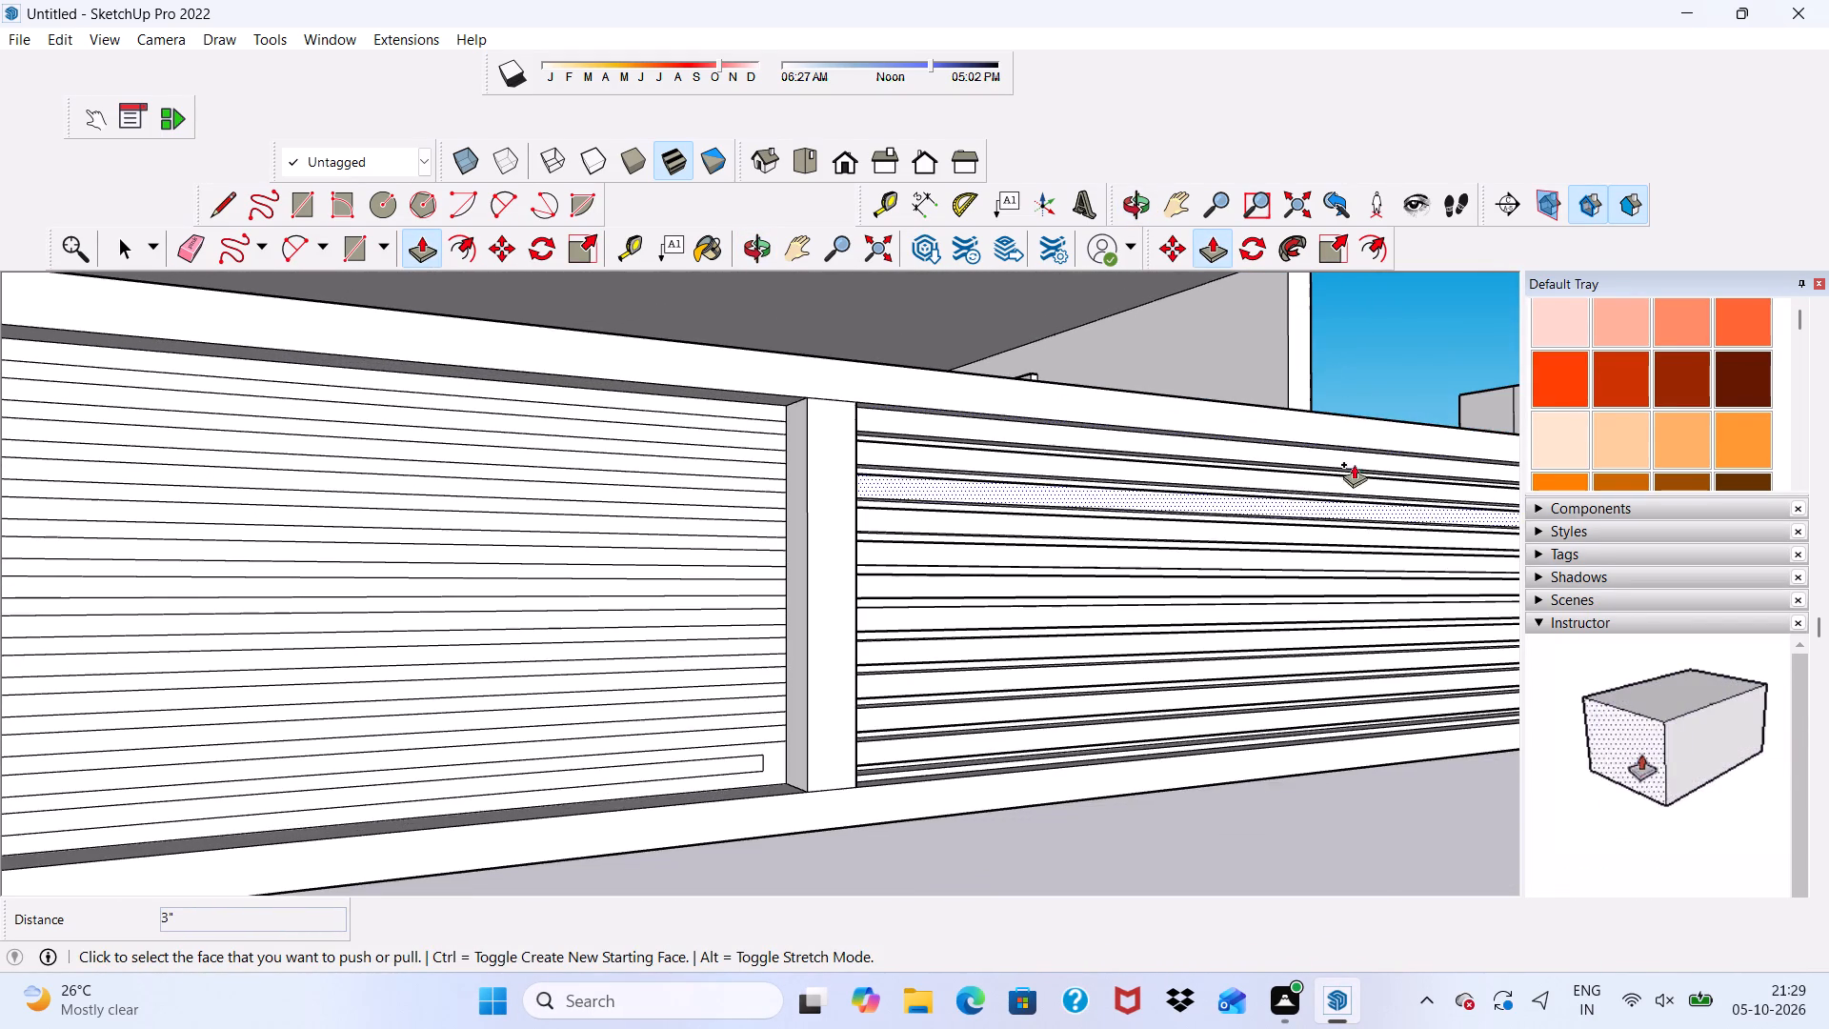
scroll(742, 409, "up", 9)
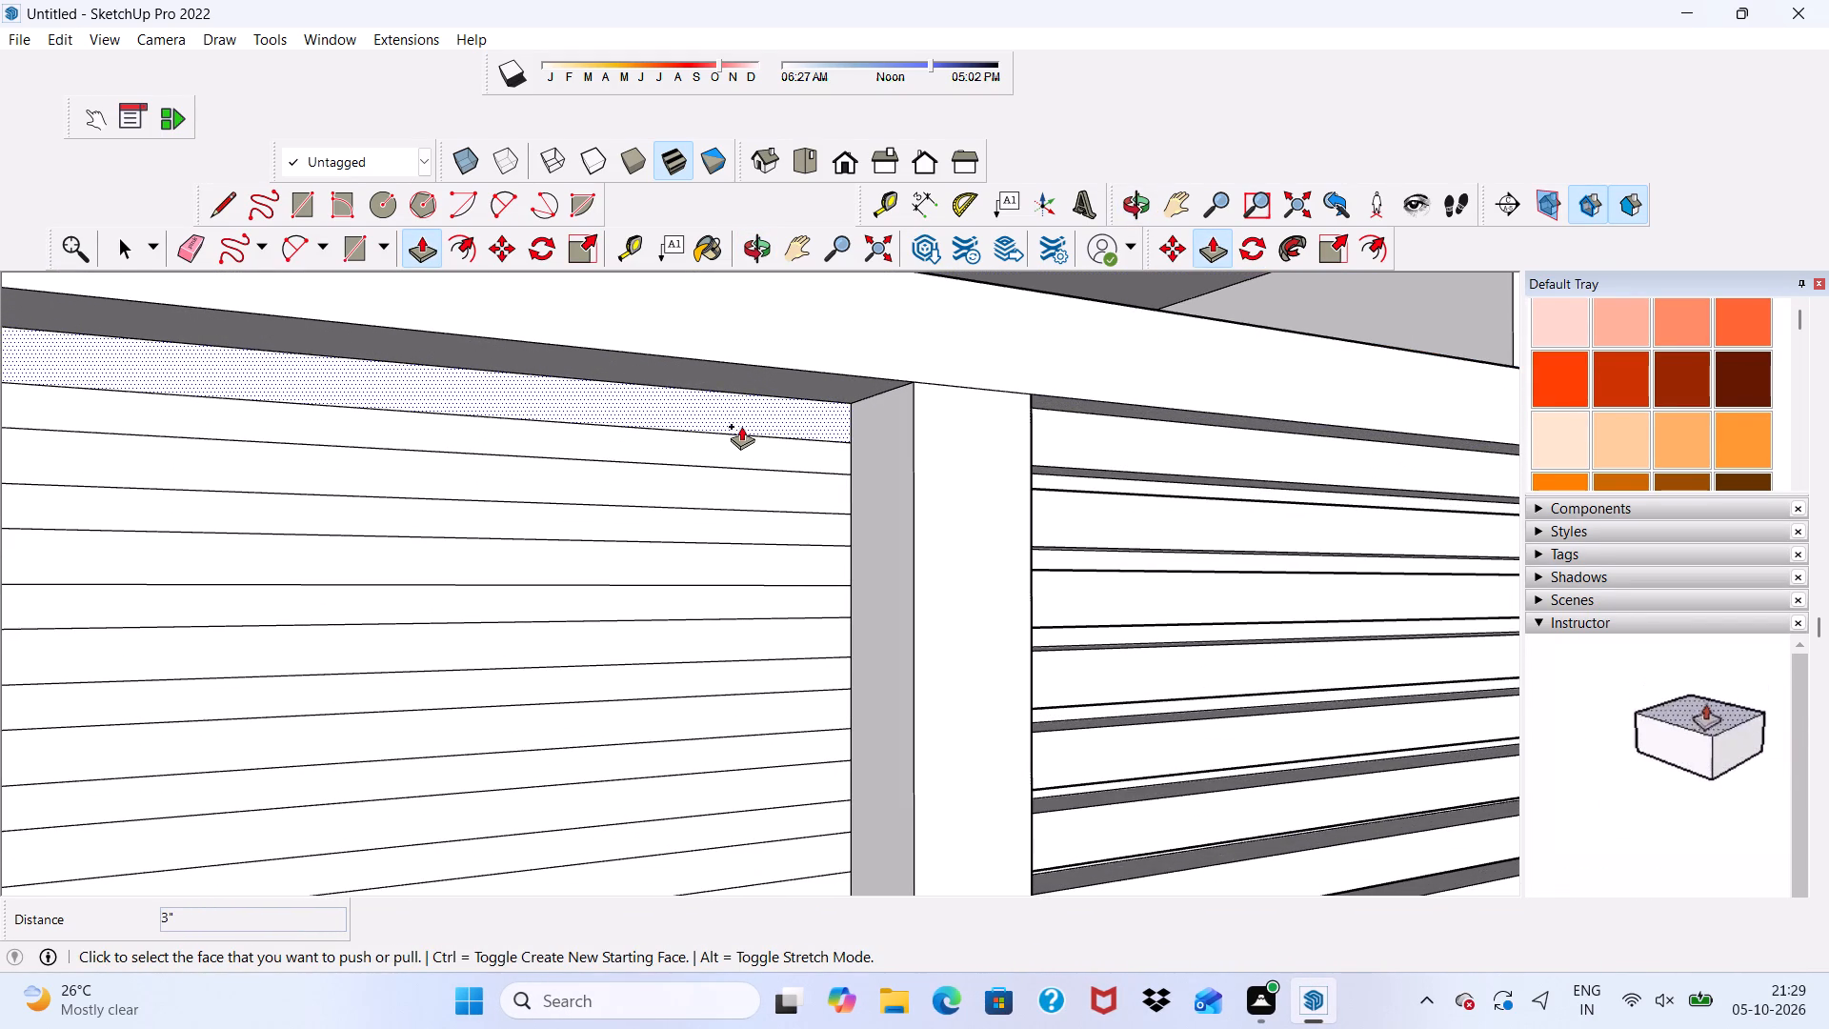
left_click(736, 417)
left_click(1165, 459)
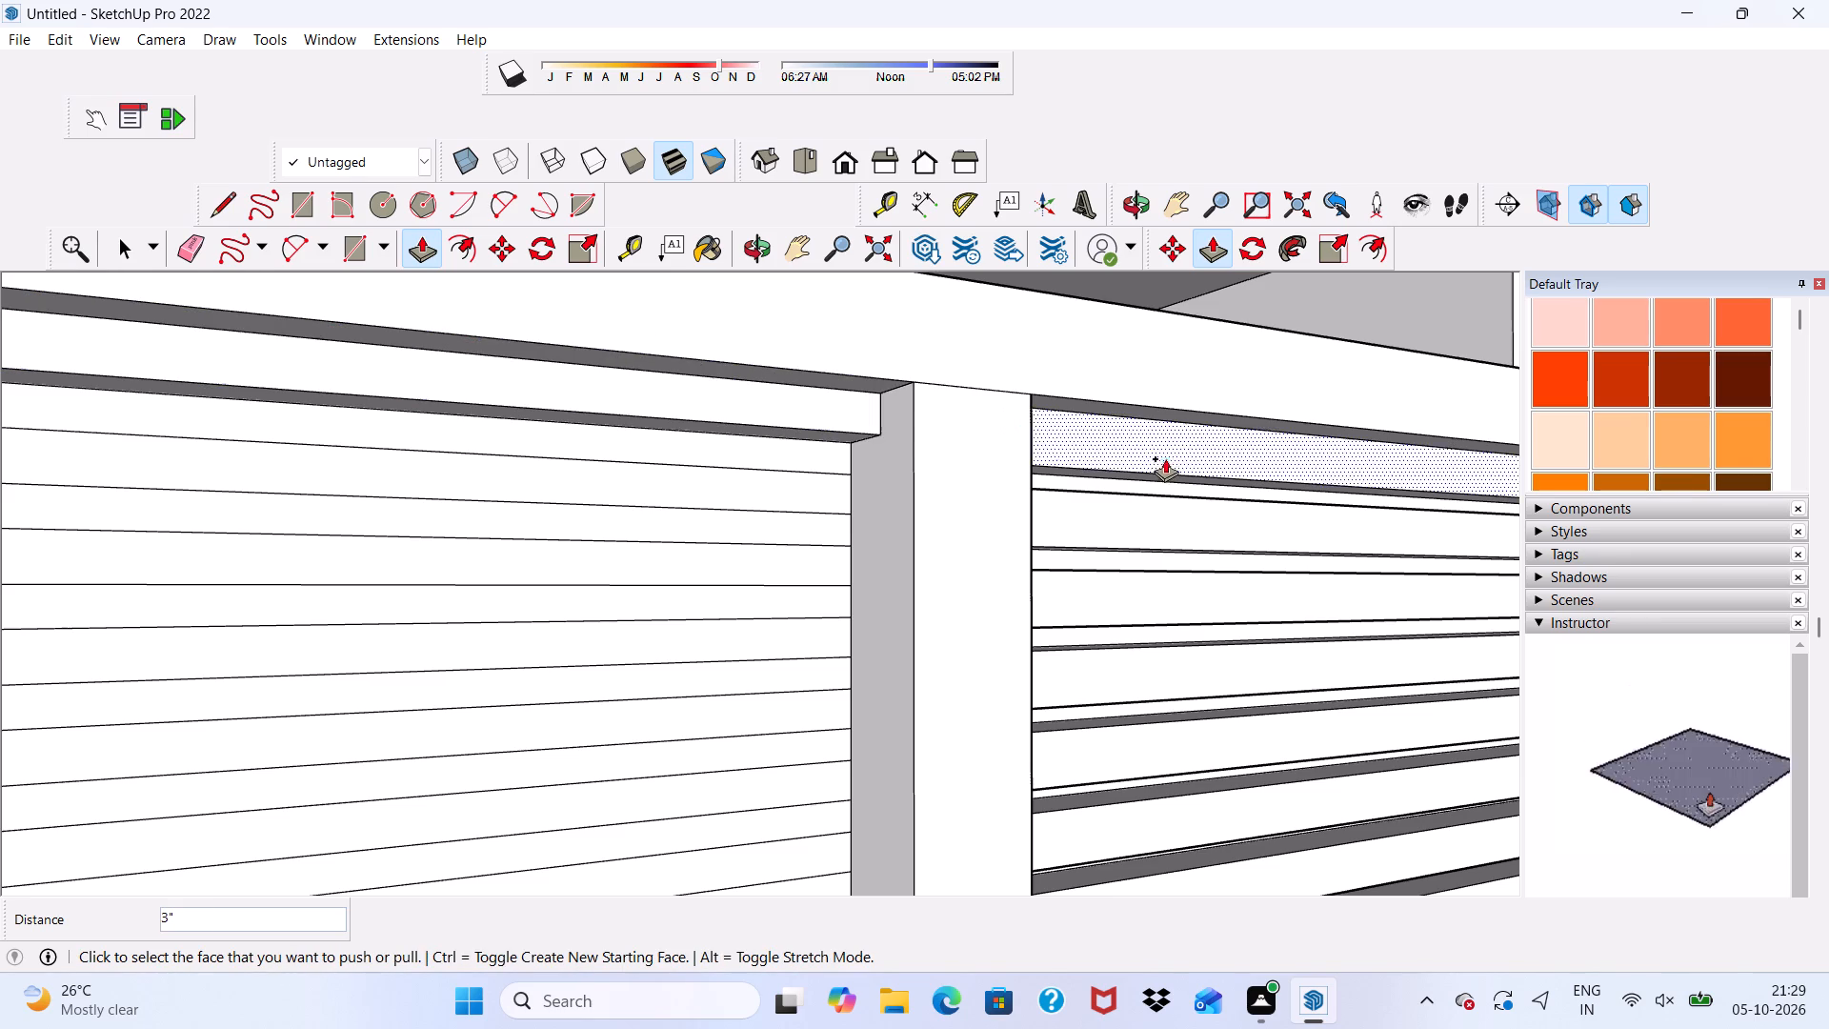
Push/Pull the next four alternate strips below the adjacent panel's top strip outward by 3" each.
left_click(795, 474)
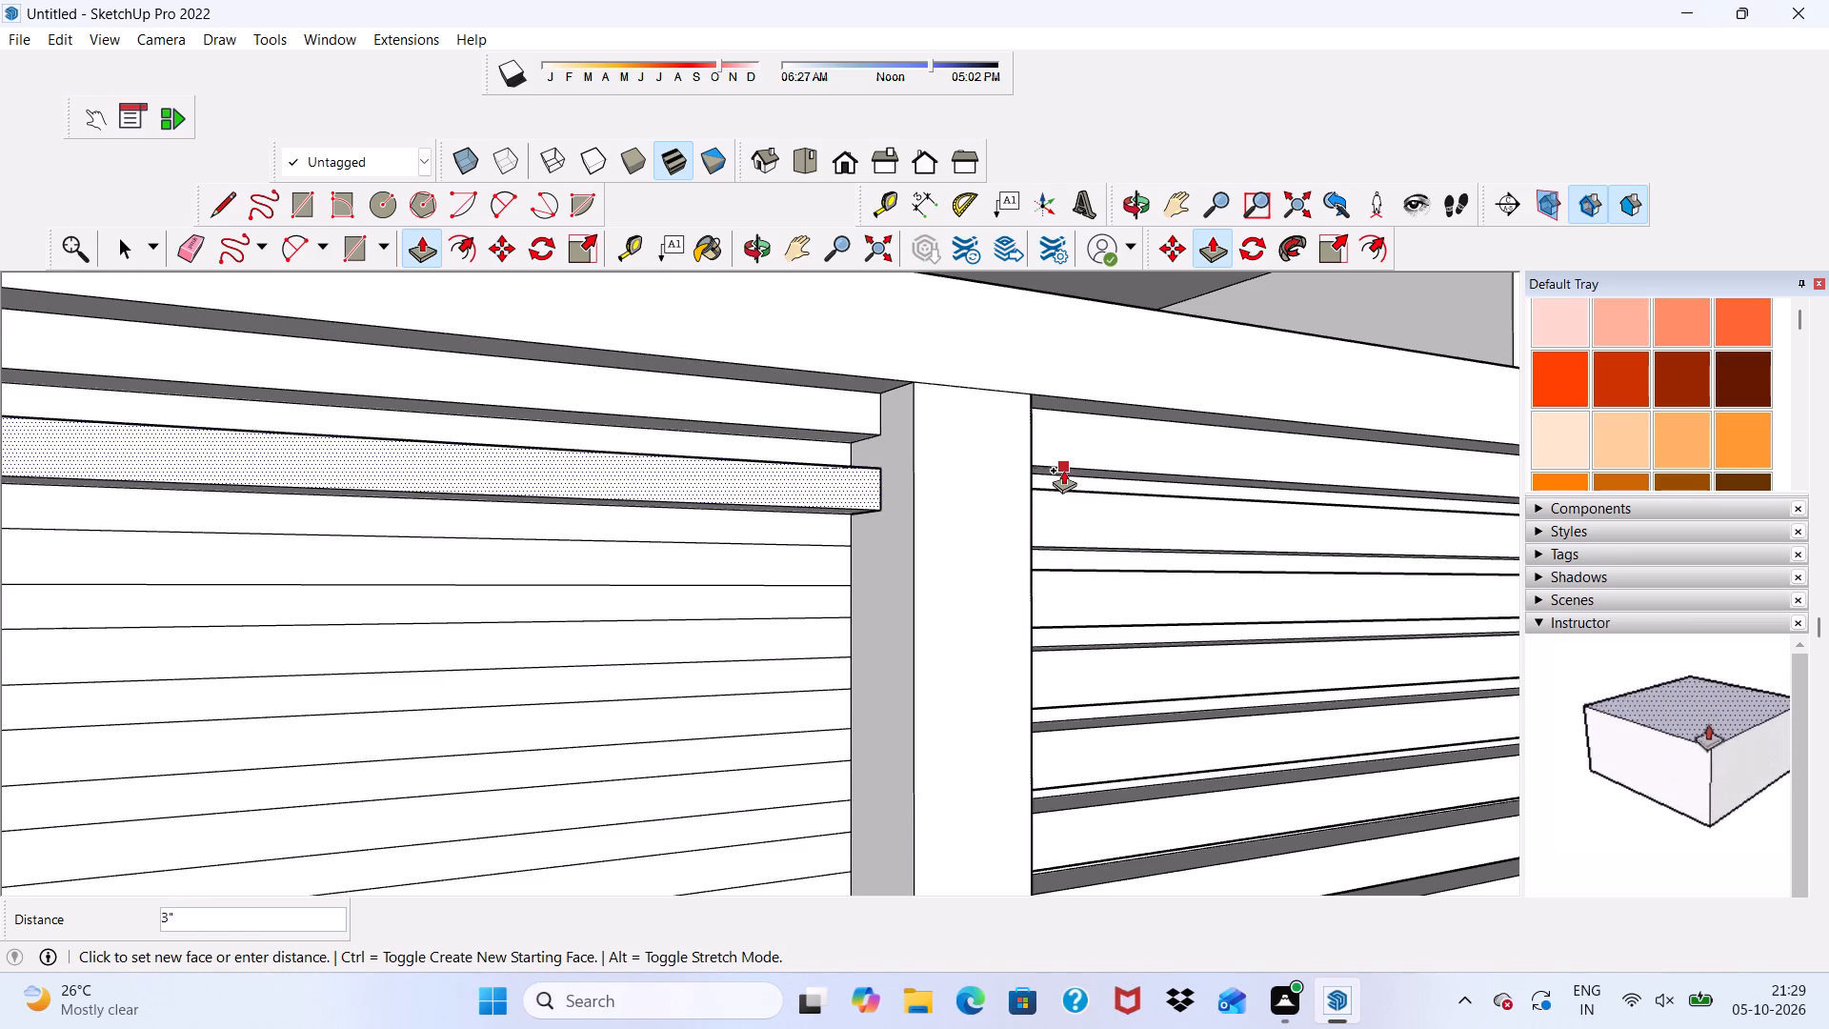
left_click(1063, 470)
left_click(782, 552)
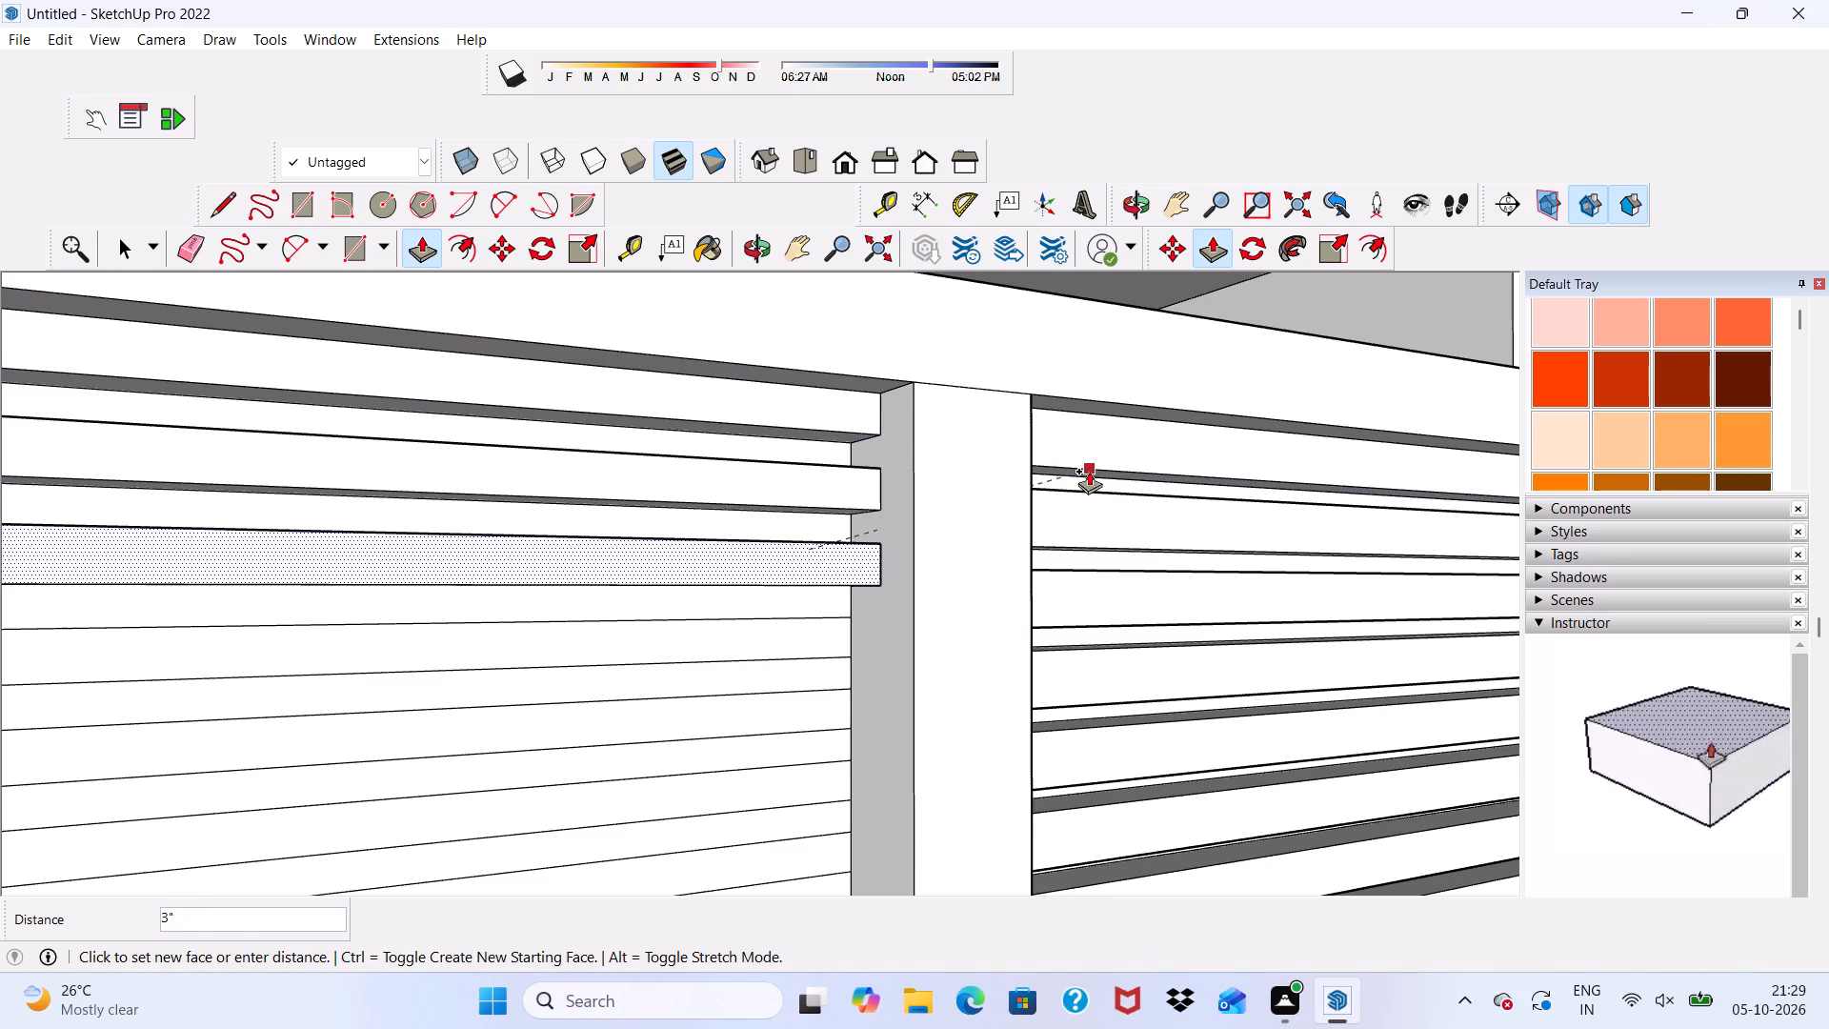
left_click(1087, 467)
left_click(750, 628)
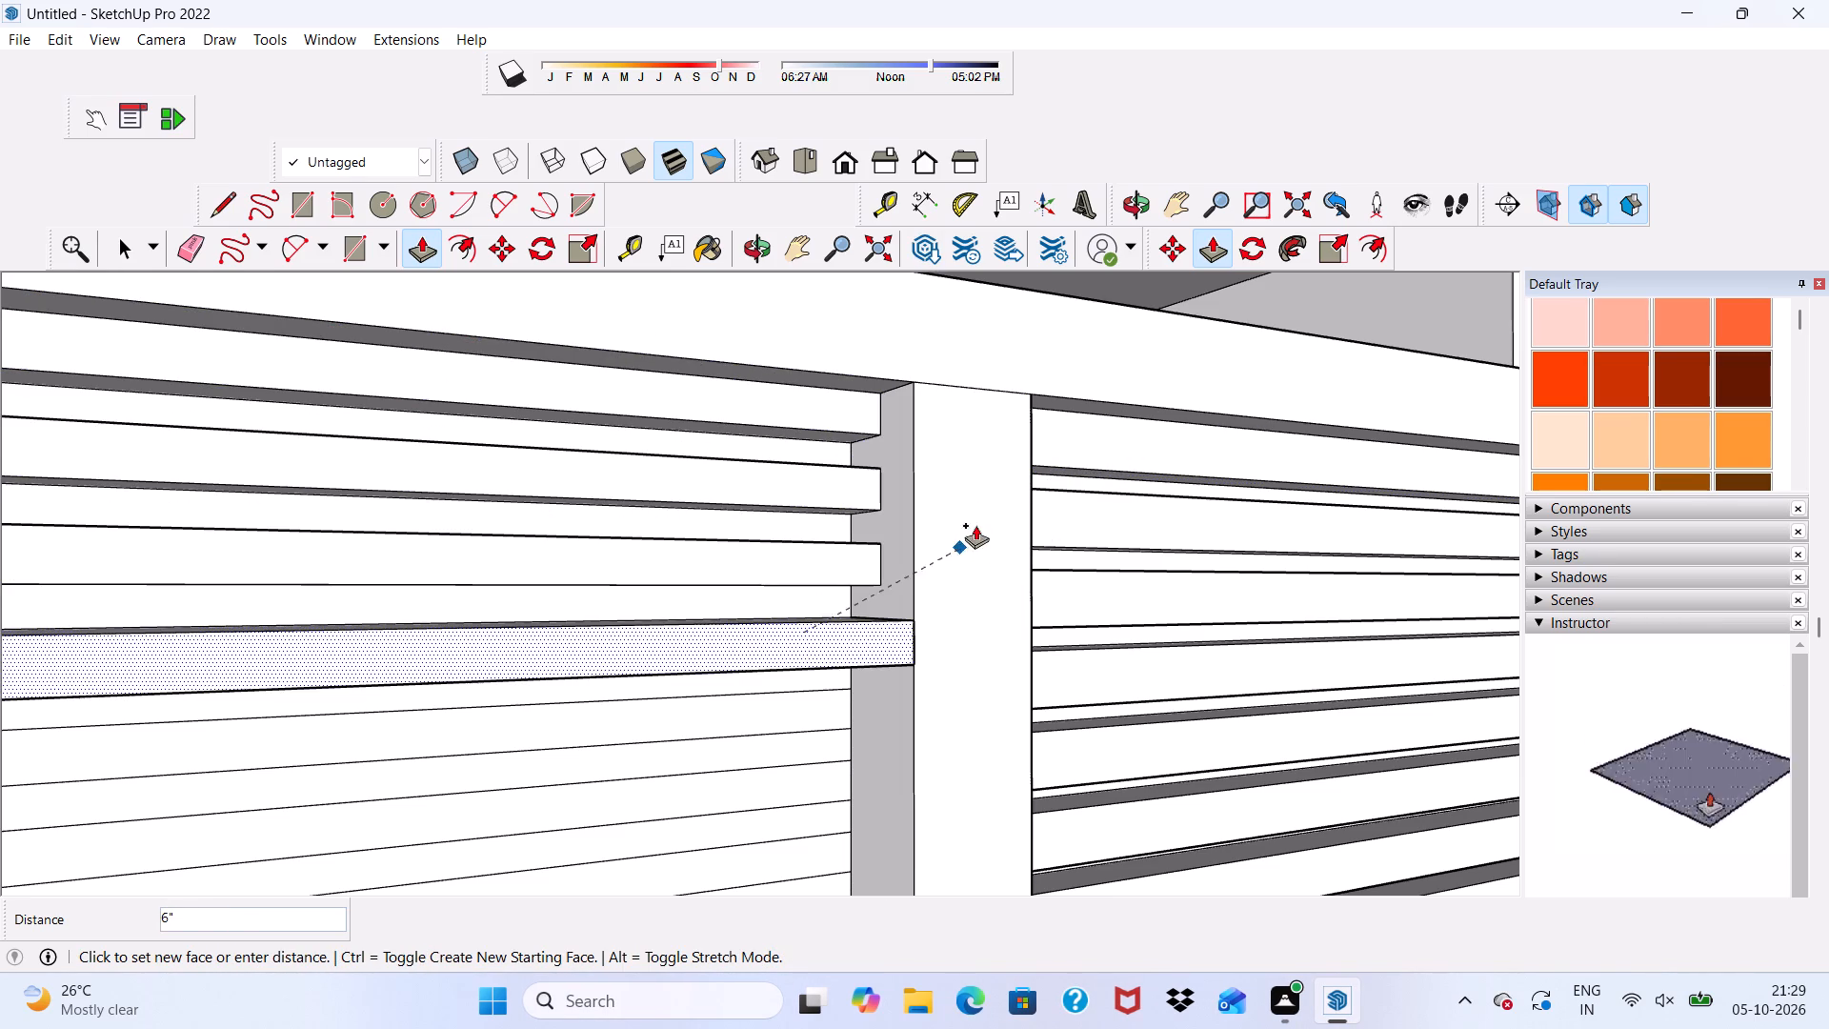
left_click(1051, 449)
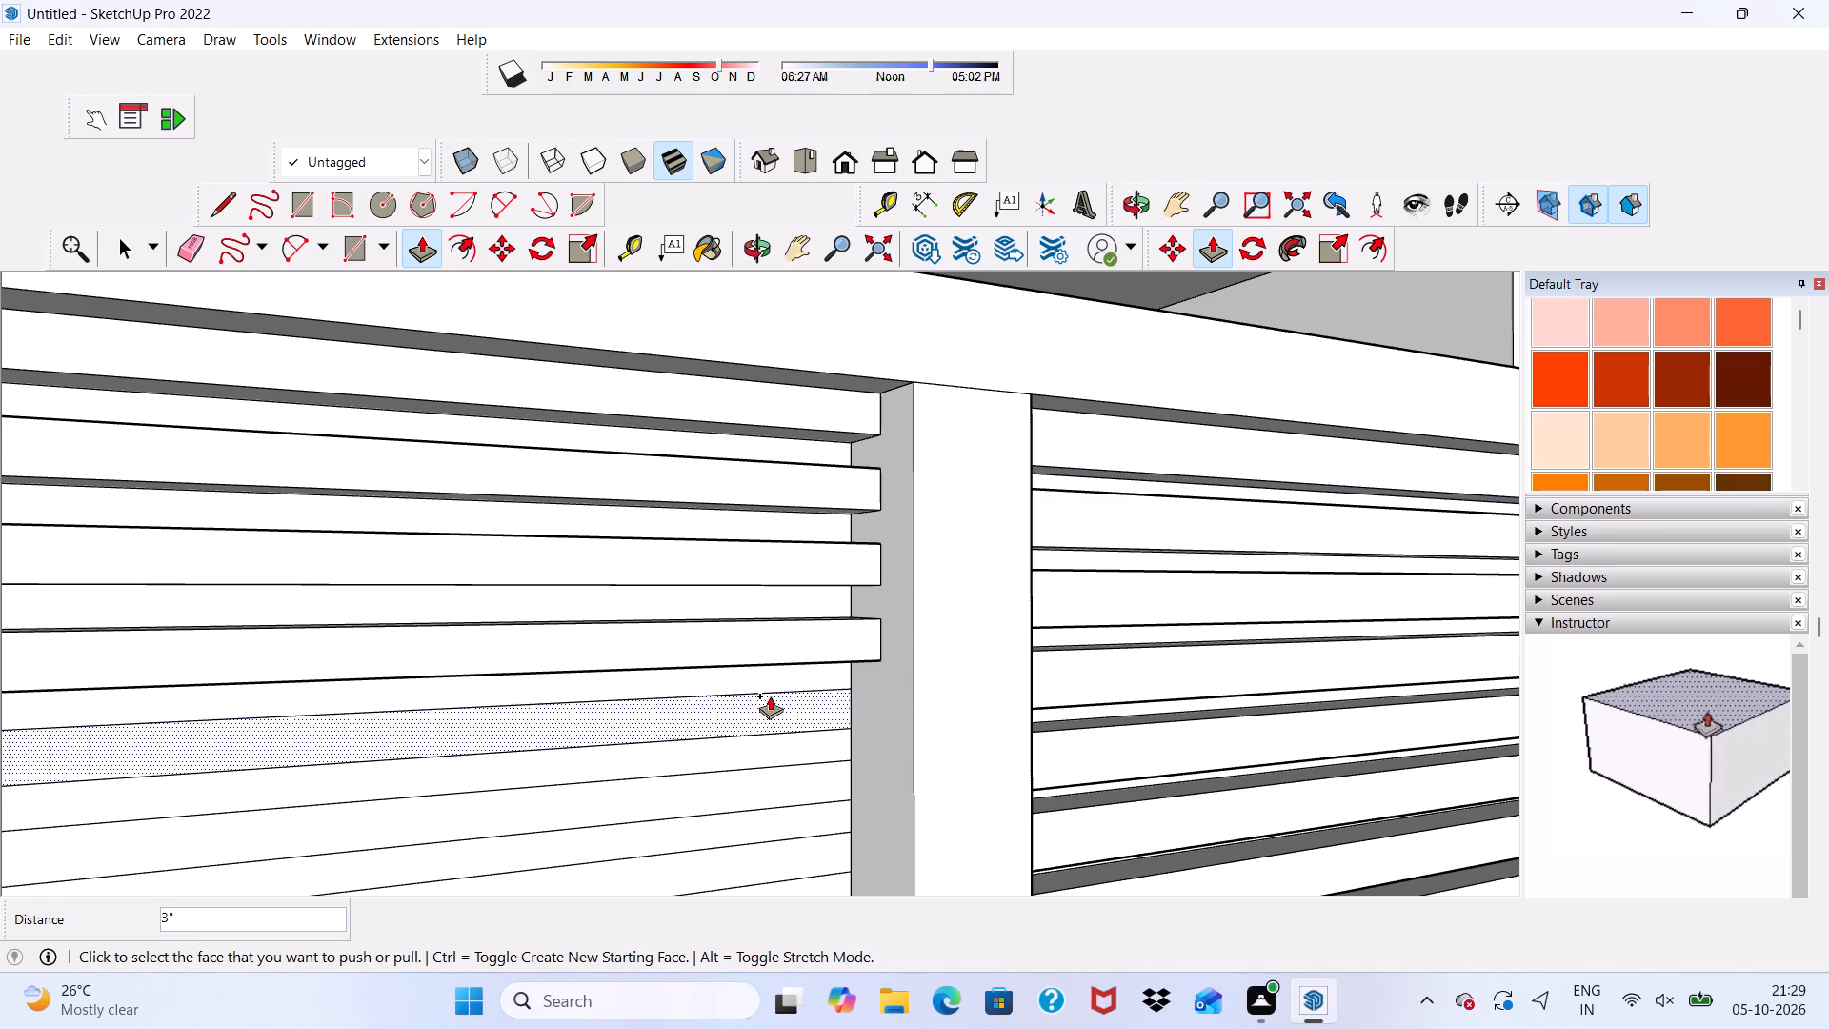
left_click(771, 696)
left_click(1058, 469)
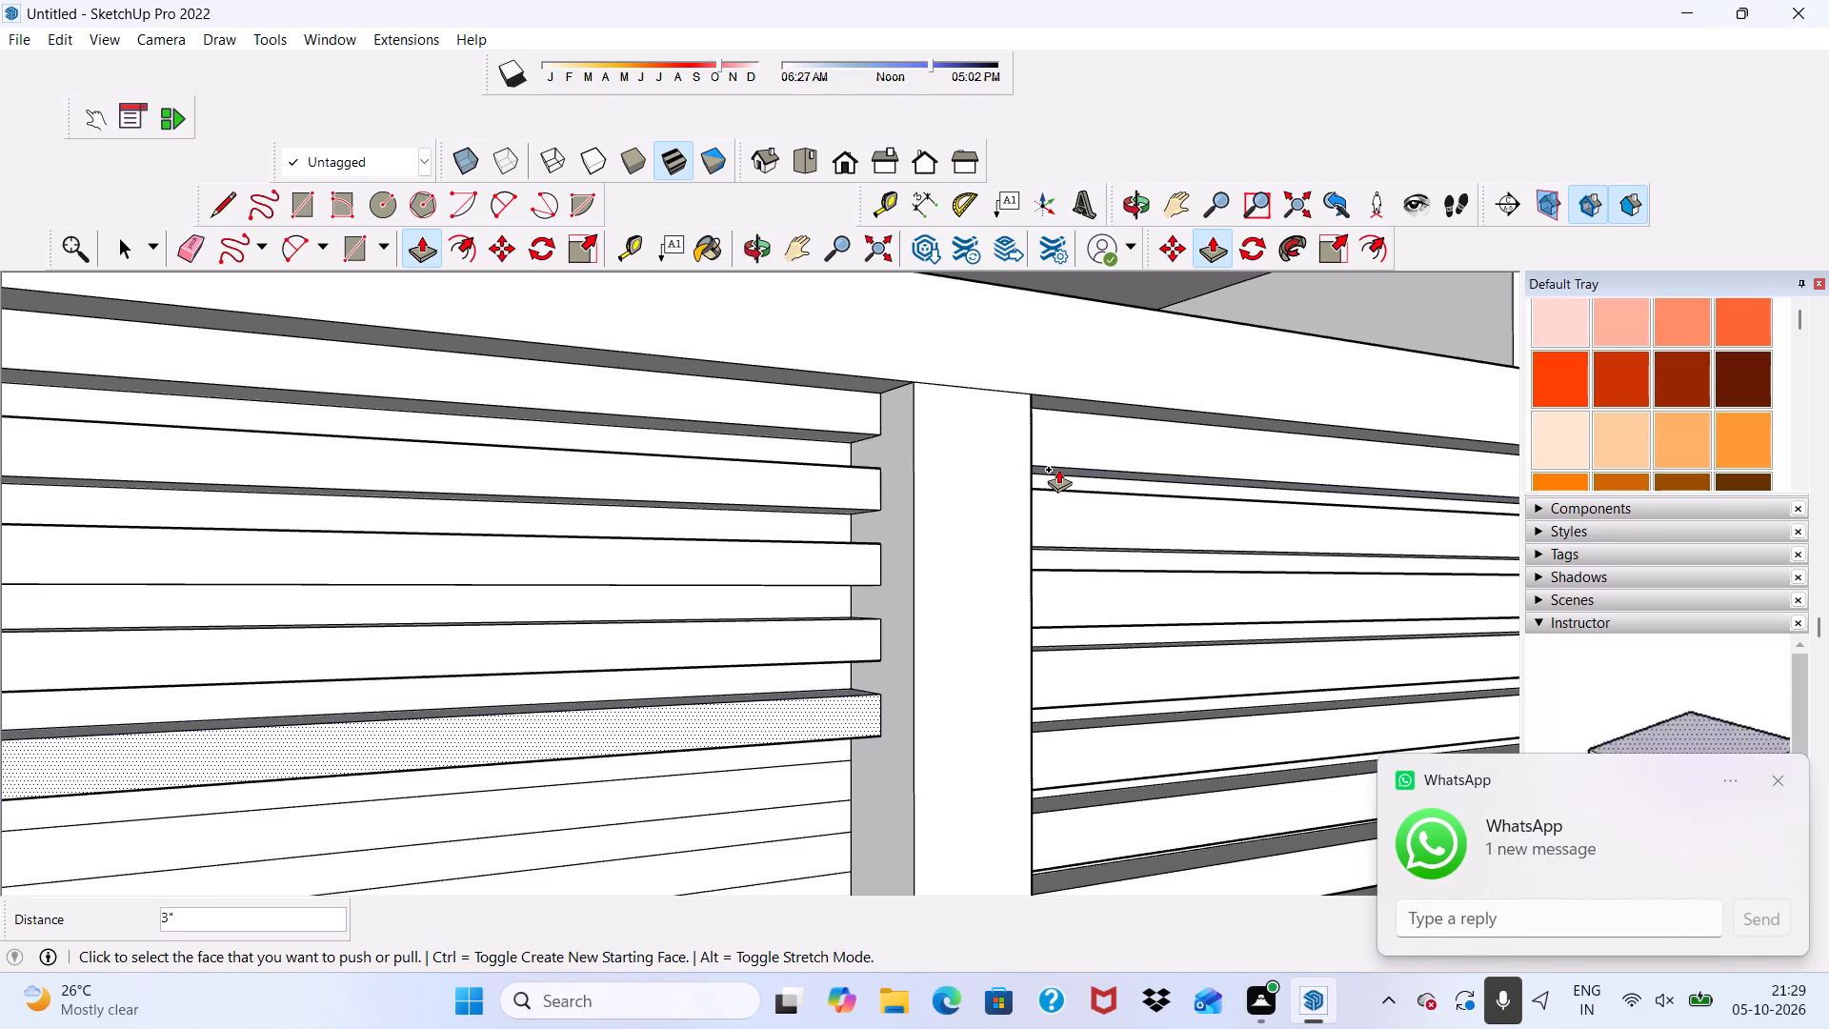
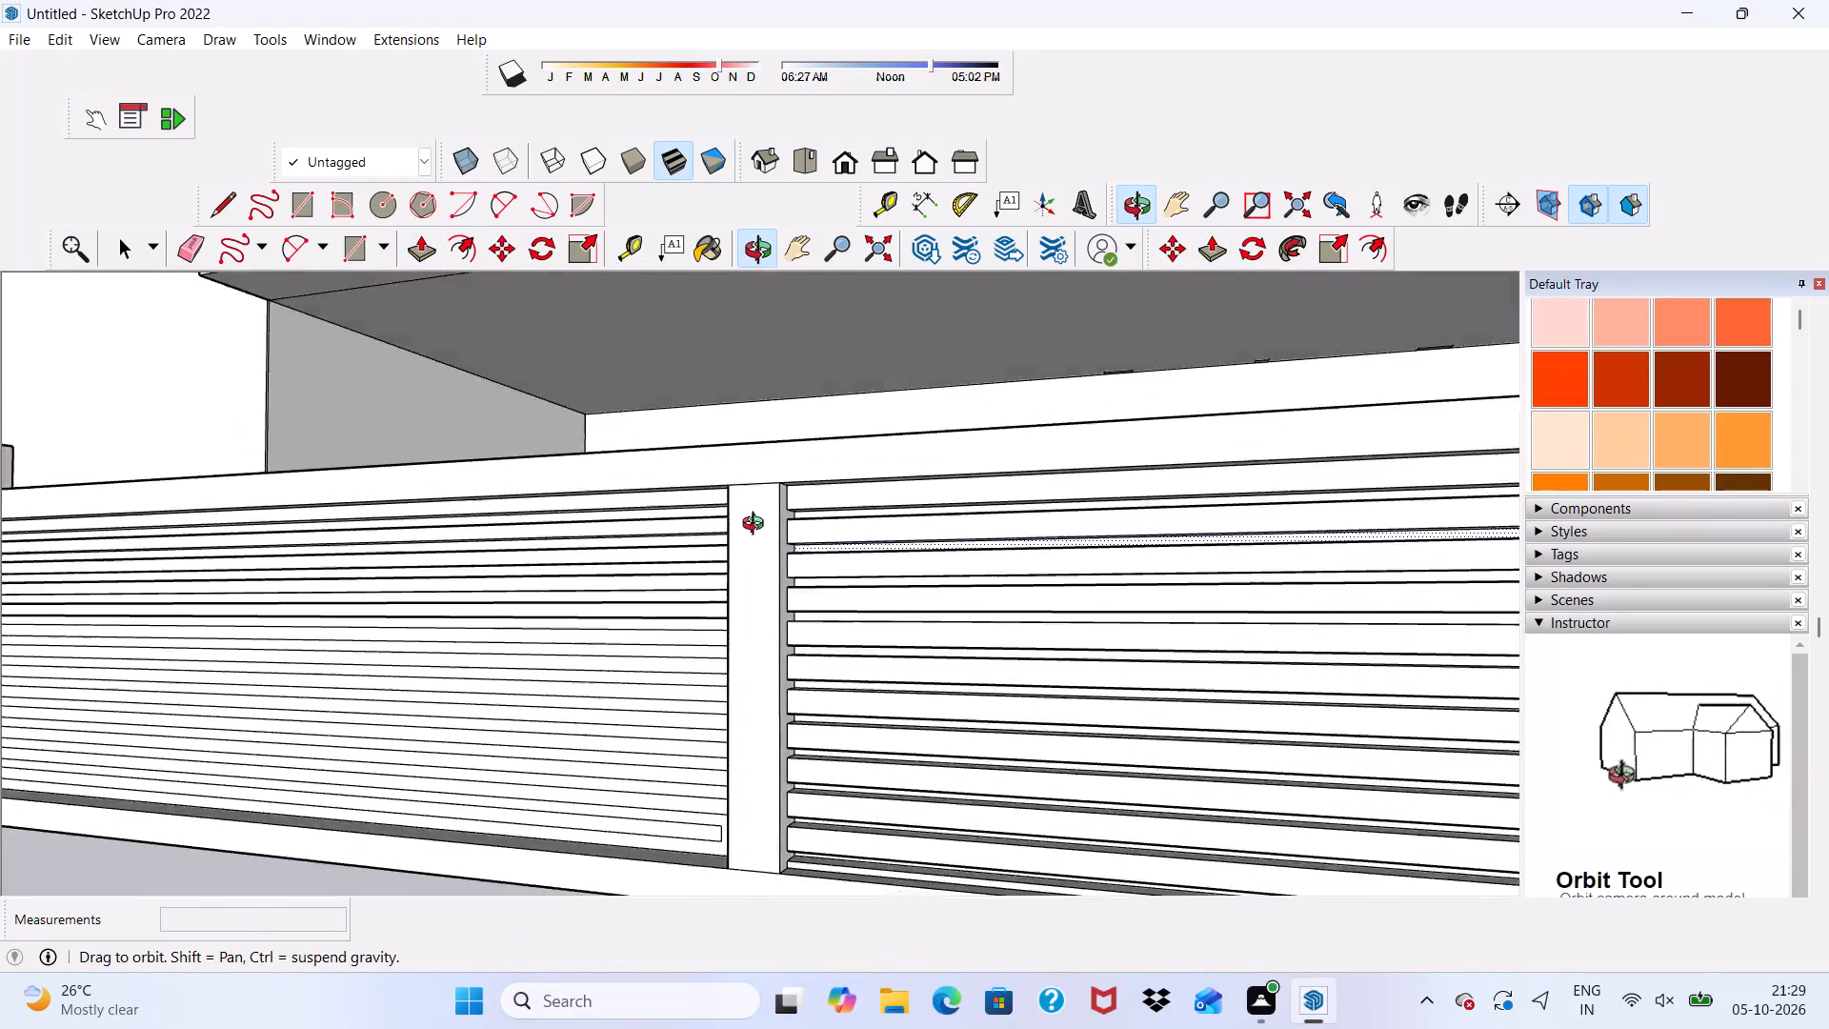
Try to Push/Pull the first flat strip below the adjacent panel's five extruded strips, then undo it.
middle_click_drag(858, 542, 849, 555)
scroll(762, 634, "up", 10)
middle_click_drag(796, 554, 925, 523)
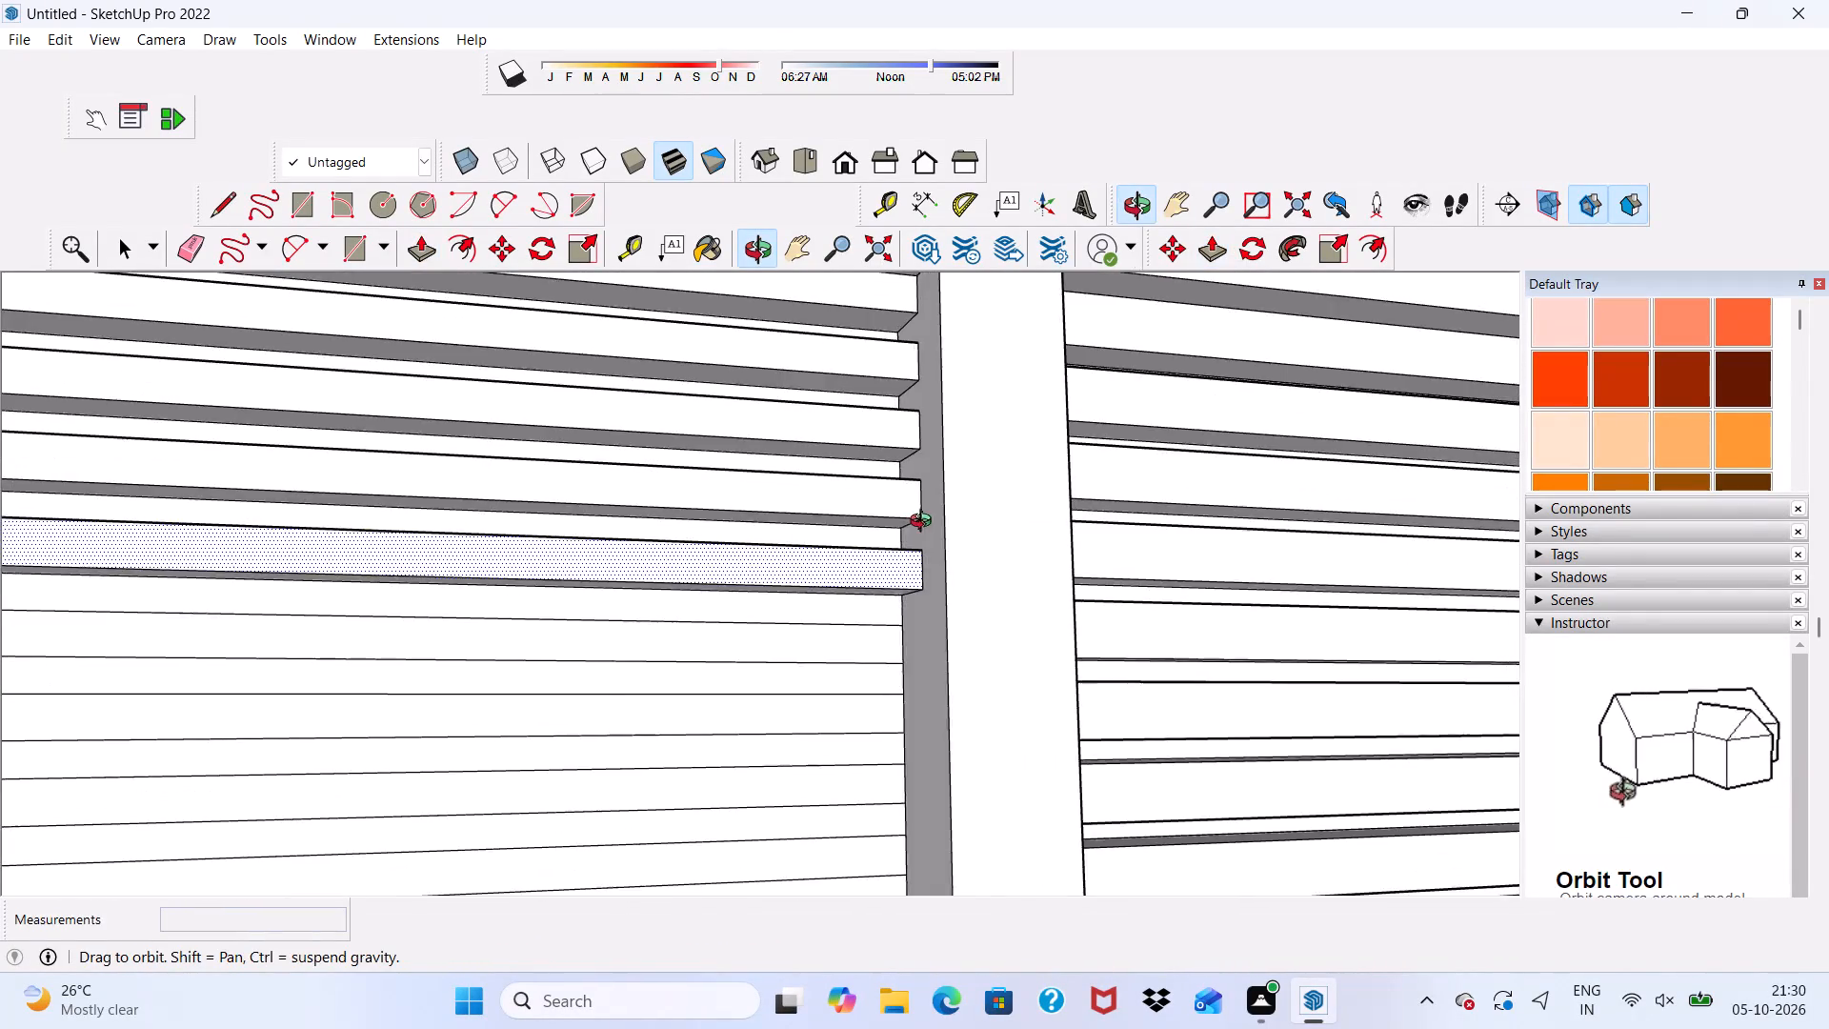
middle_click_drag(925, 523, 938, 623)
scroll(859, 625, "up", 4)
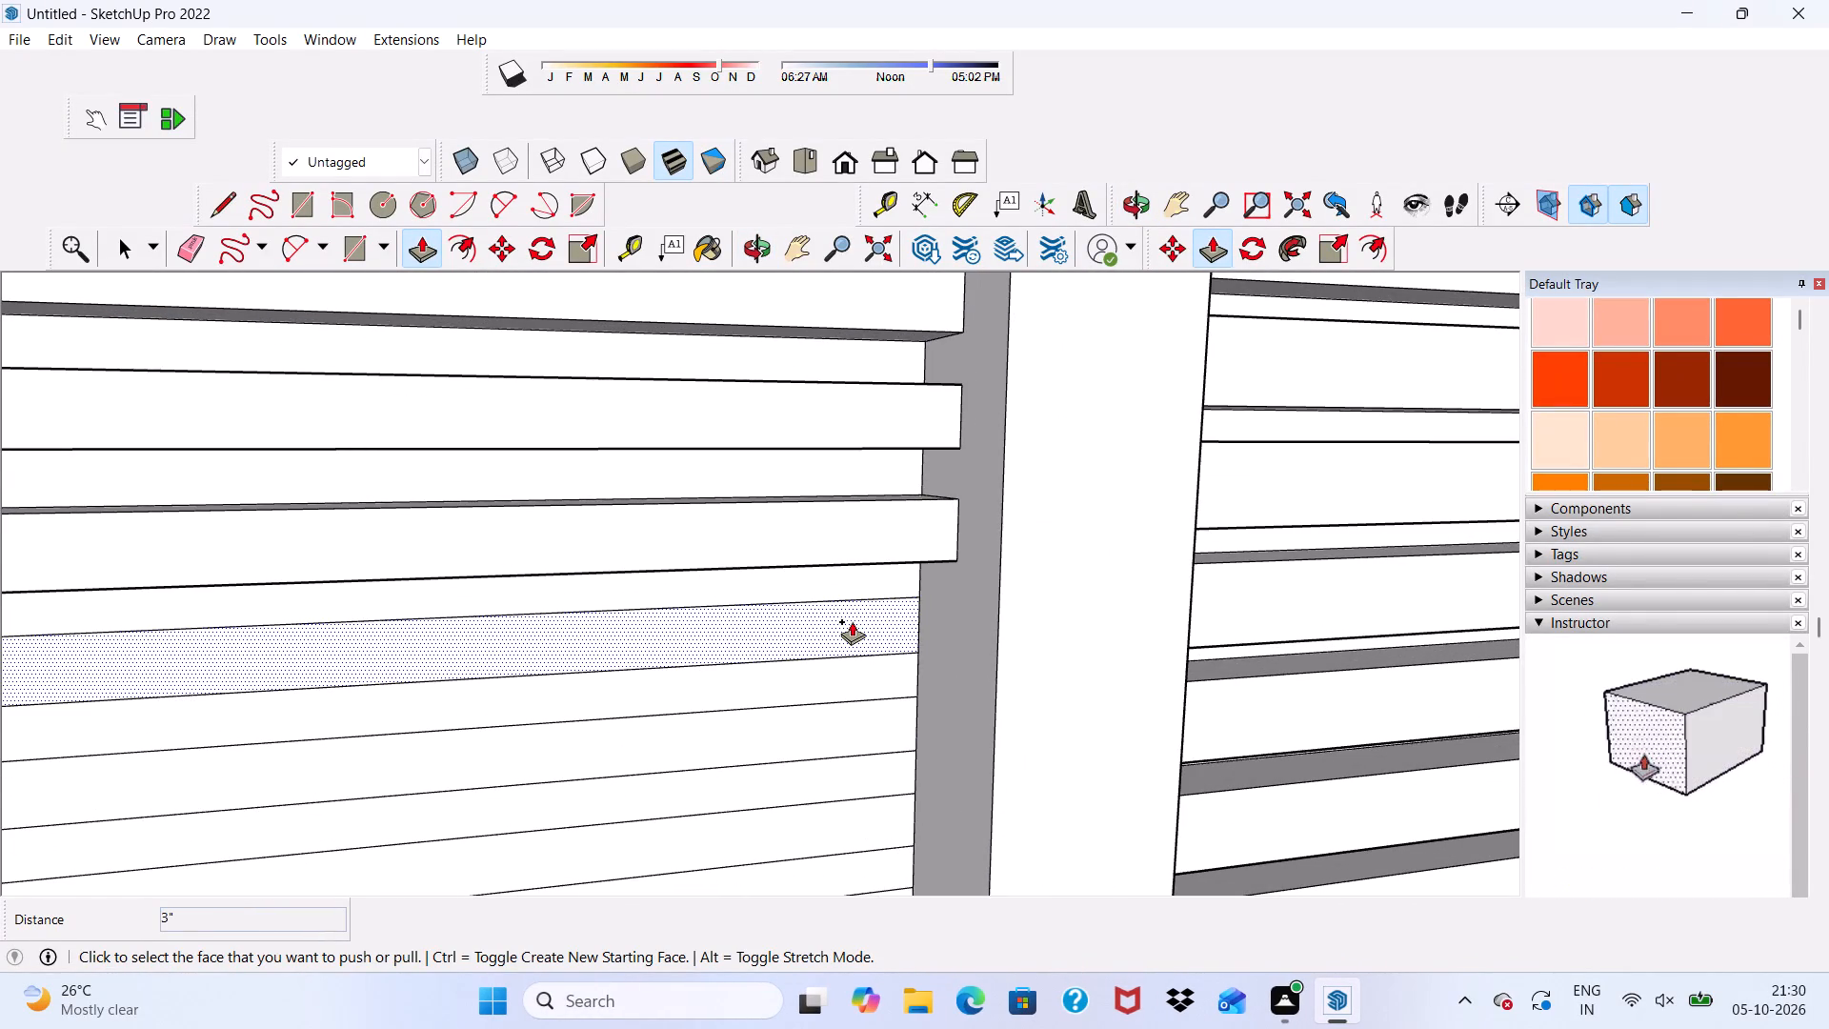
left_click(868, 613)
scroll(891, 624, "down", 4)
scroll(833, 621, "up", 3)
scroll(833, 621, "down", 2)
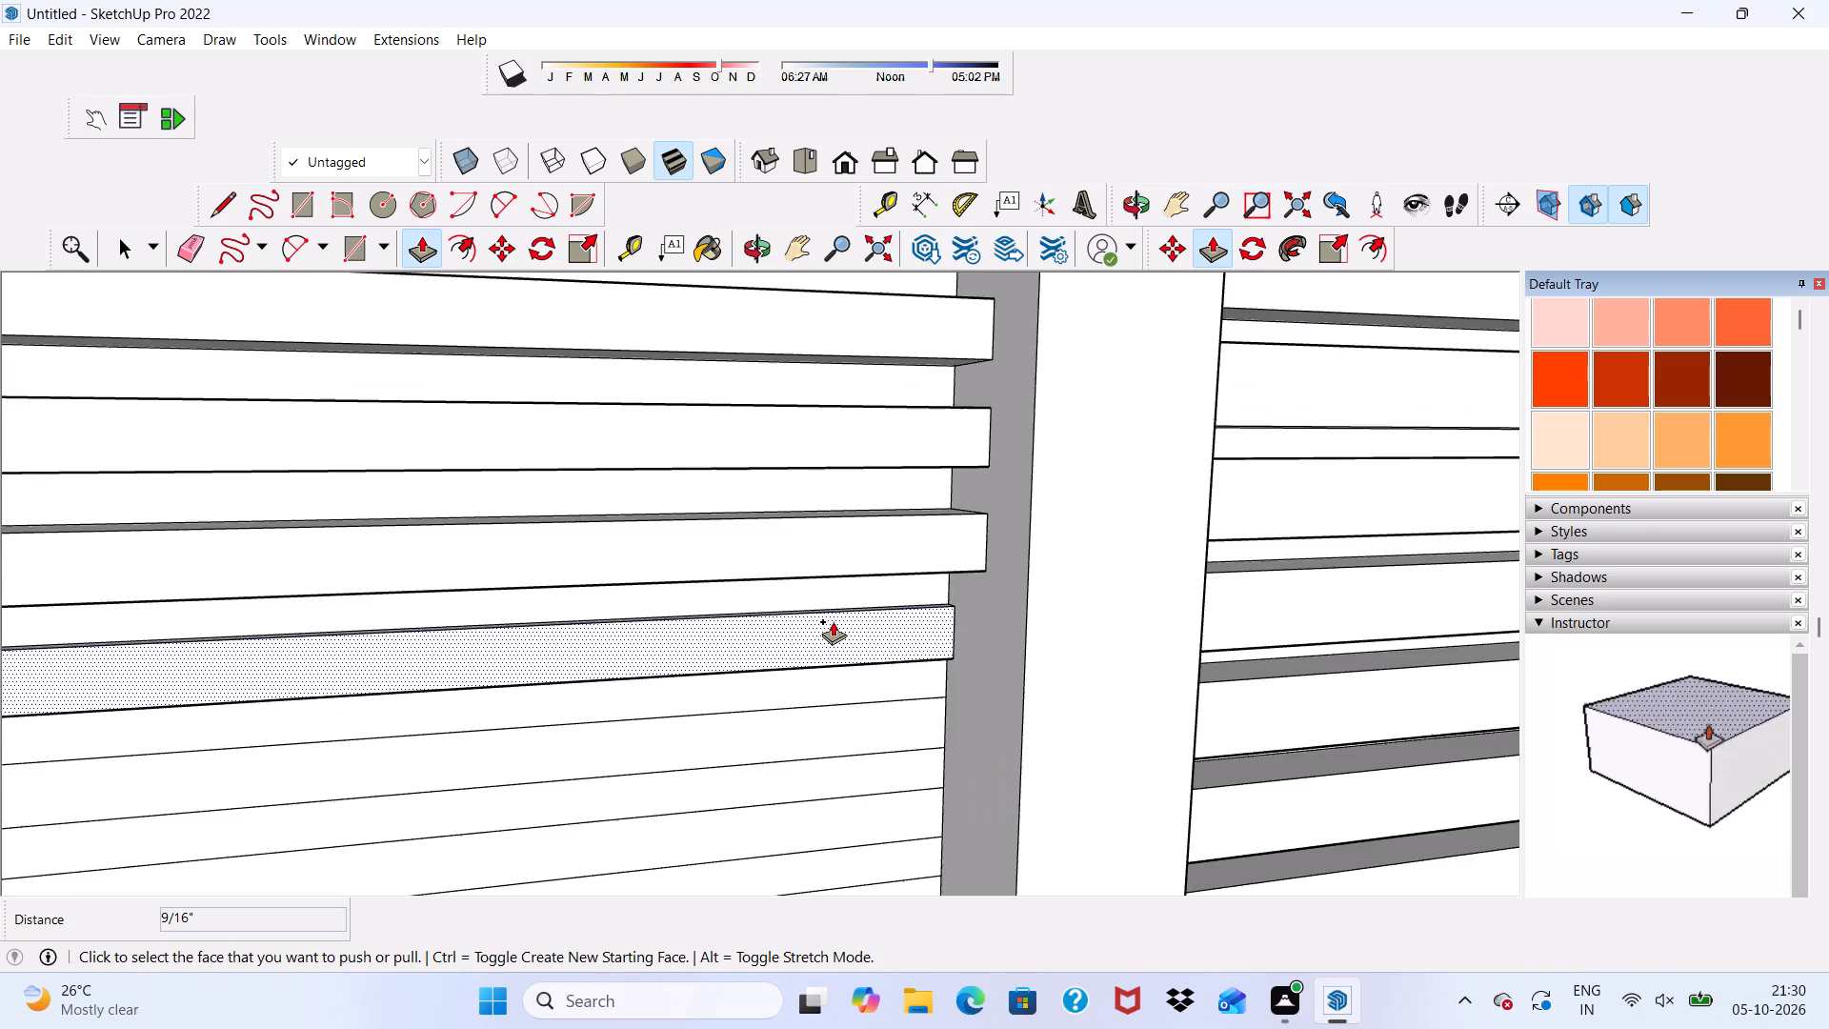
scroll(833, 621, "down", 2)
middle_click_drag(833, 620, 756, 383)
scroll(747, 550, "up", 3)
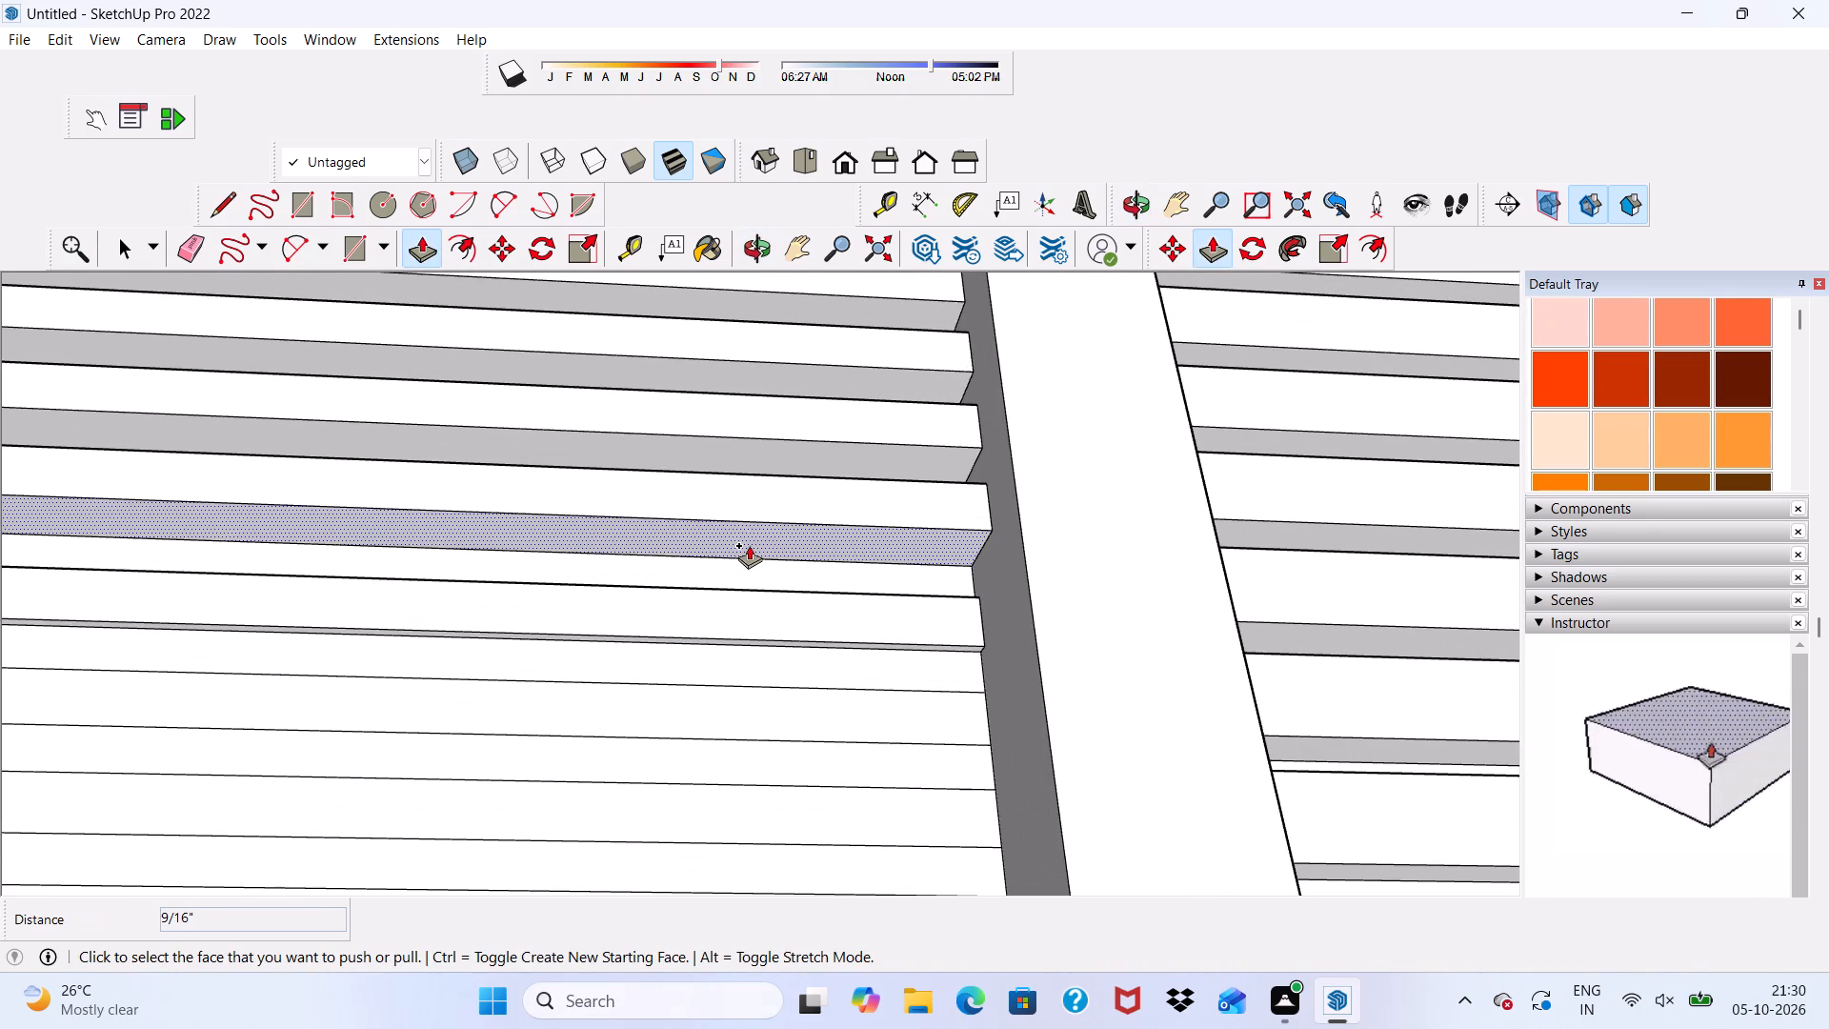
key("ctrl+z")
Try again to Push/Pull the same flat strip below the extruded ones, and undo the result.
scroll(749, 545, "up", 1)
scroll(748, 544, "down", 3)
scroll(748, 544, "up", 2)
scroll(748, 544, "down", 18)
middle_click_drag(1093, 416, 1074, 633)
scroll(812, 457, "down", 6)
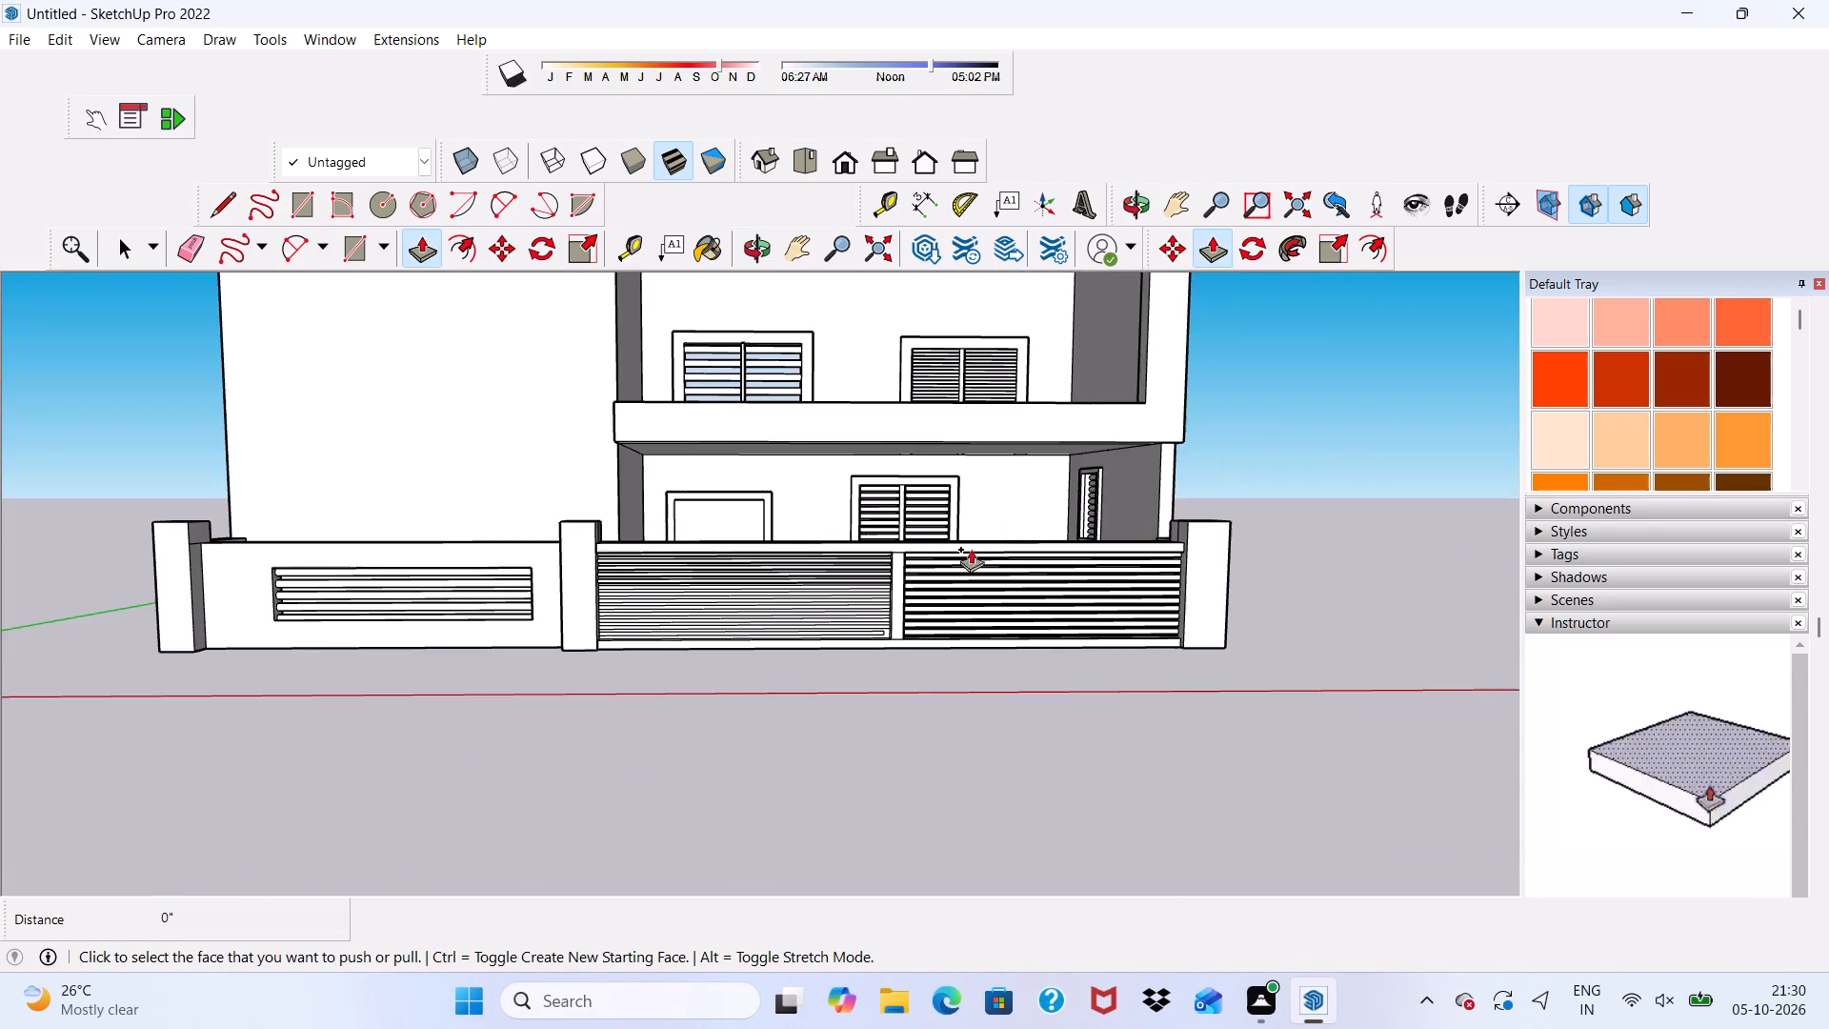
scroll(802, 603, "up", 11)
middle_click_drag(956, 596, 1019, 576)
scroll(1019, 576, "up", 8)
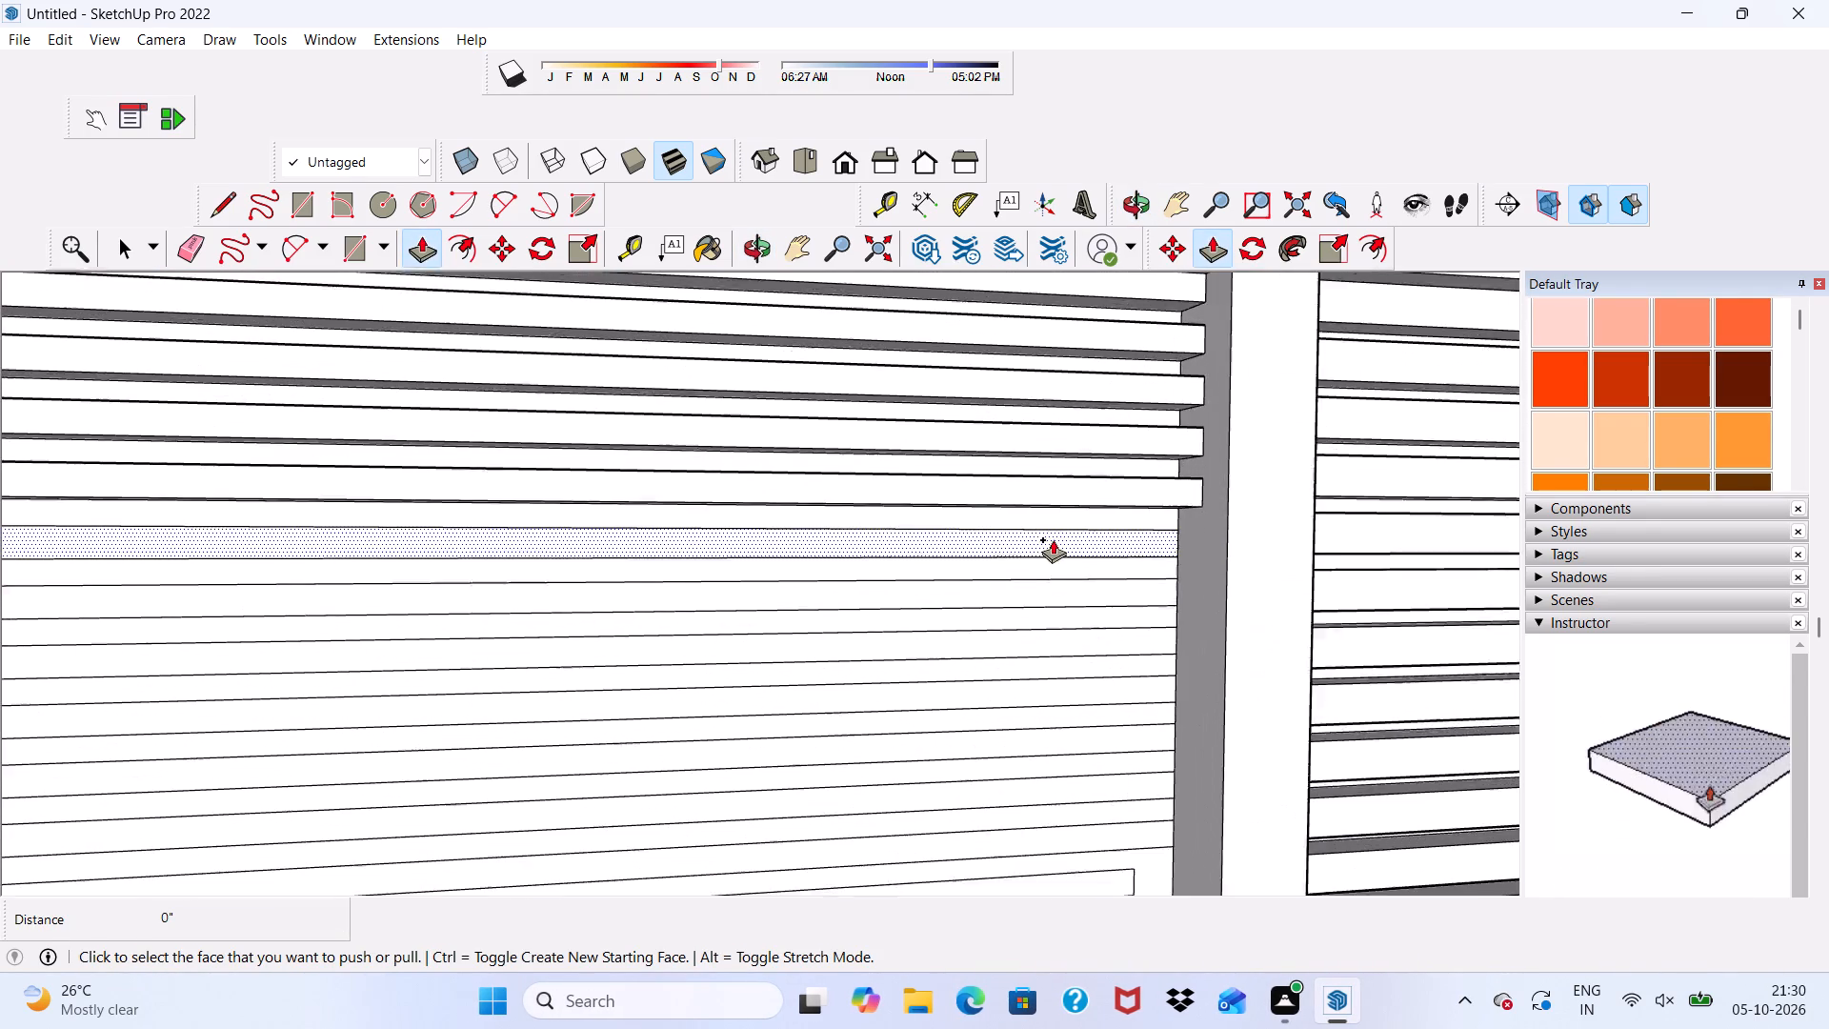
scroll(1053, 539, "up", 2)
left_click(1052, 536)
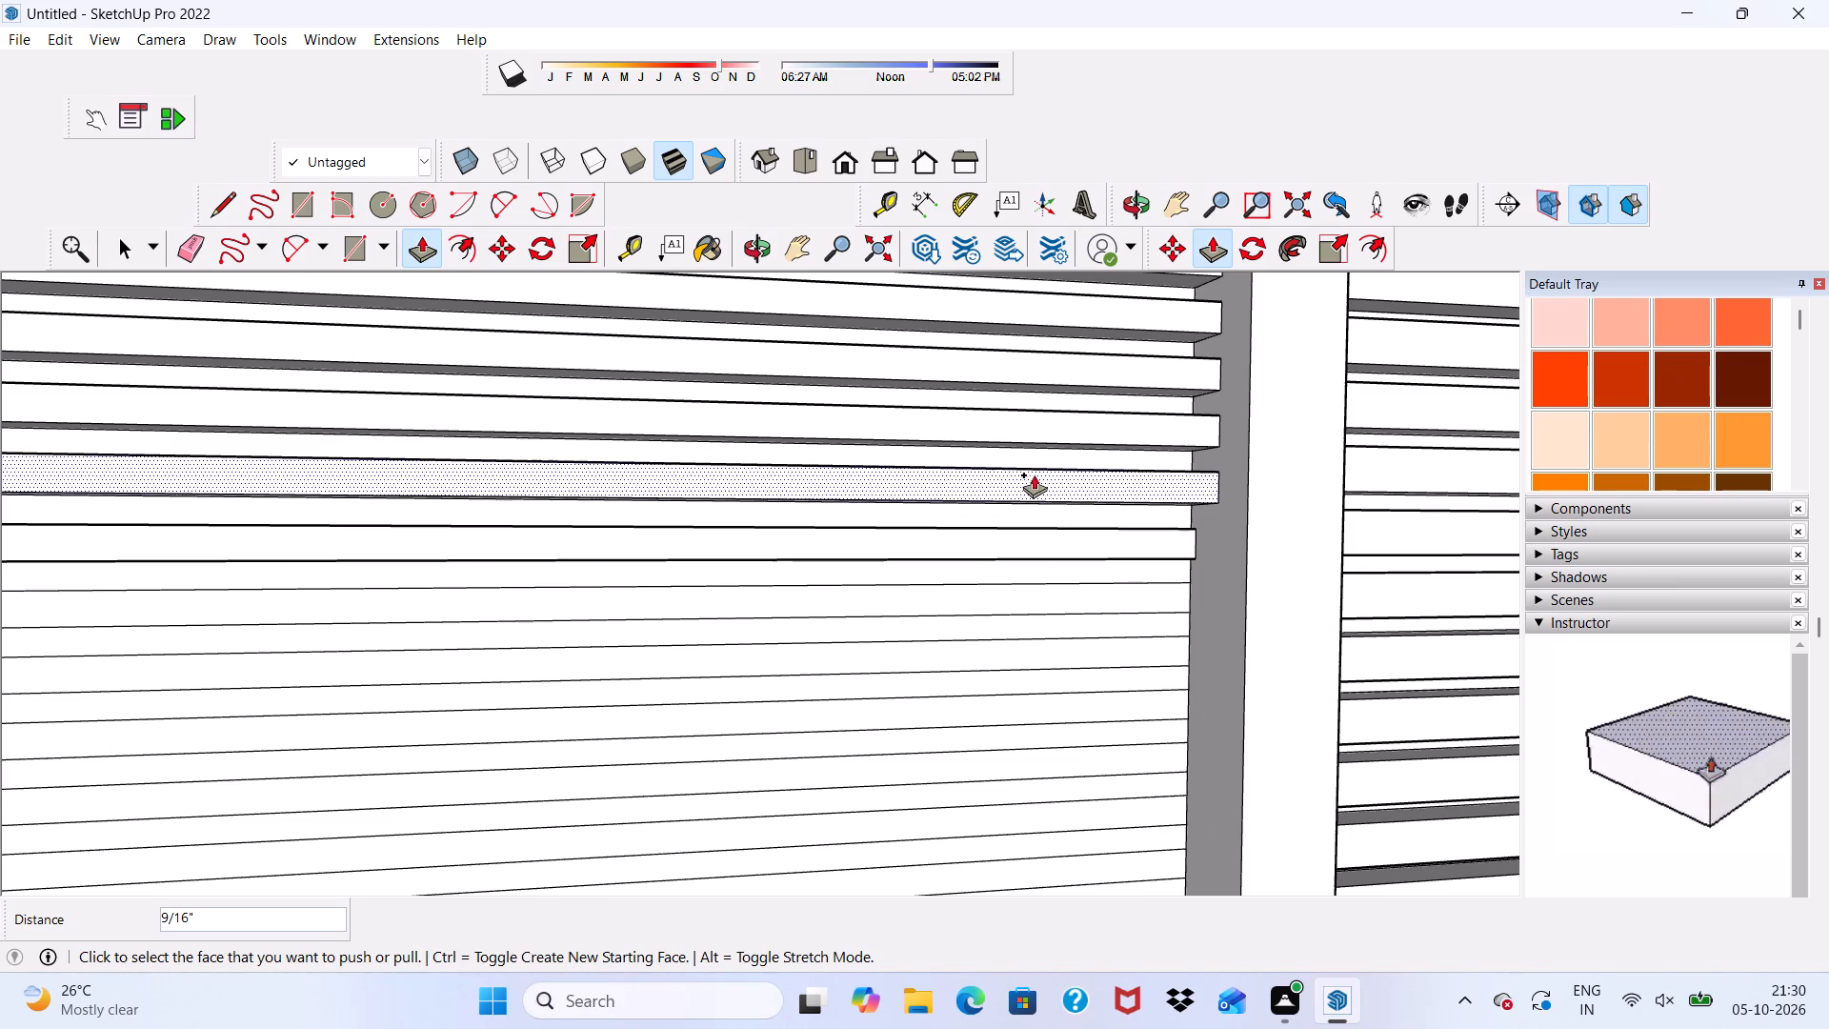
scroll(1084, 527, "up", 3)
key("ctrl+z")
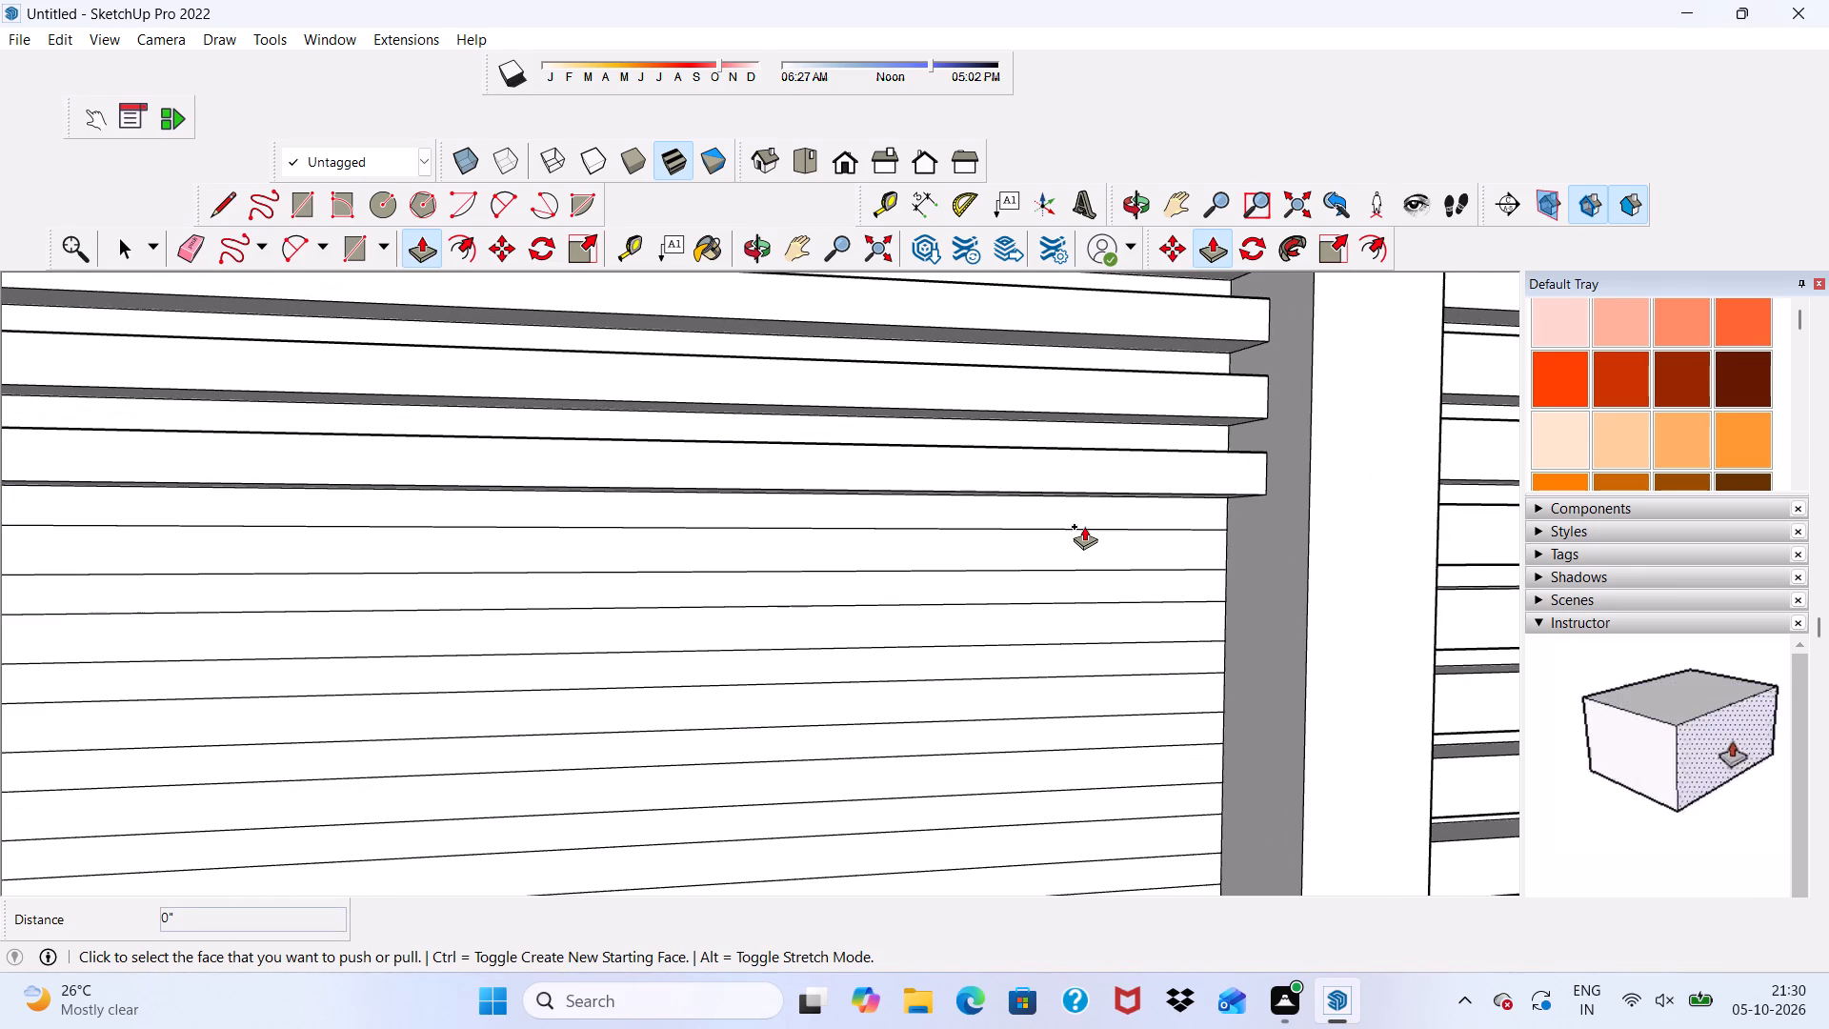
Push/Pull the next two alternate strips below the adjacent panel's five extruded strips outward by 3" each.
scroll(1084, 527, "down", 5)
scroll(1103, 537, "up", 4)
left_click(1104, 537)
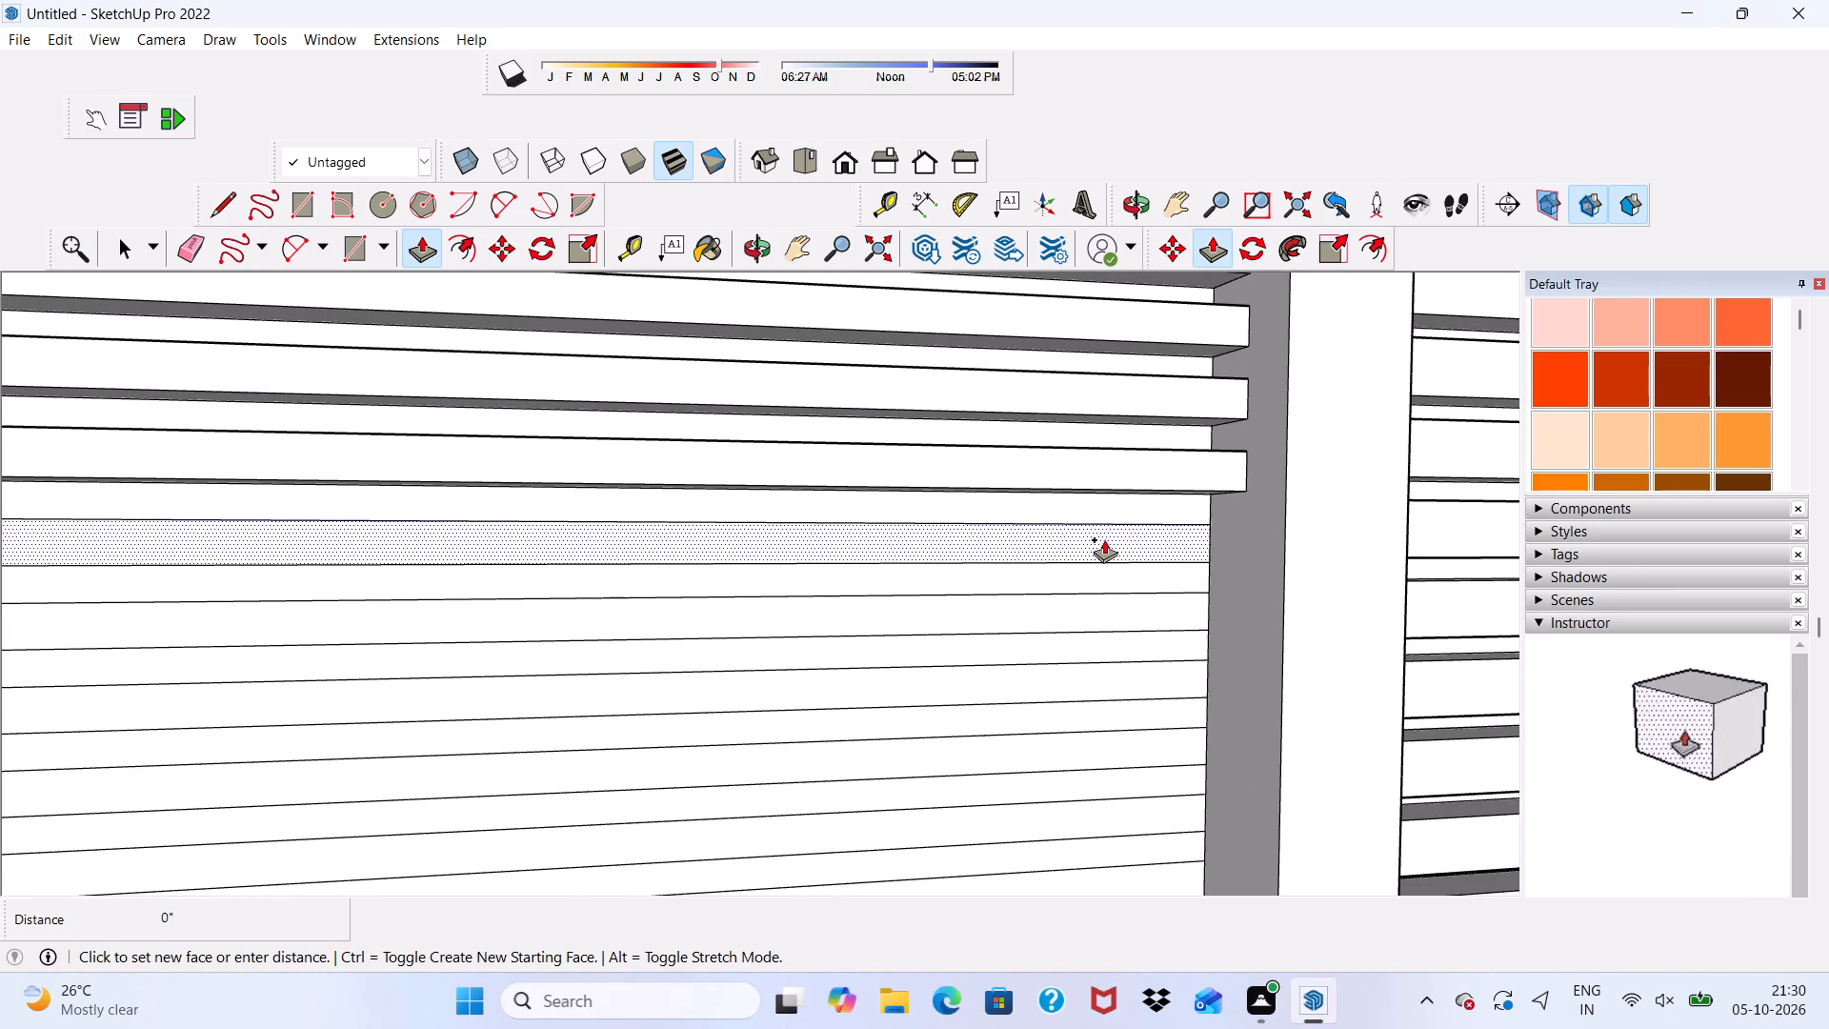
scroll(1052, 442, "up", 3)
left_click(1072, 463)
scroll(1044, 496, "down", 3)
scroll(1026, 531, "up", 1)
scroll(1024, 541, "down", 2)
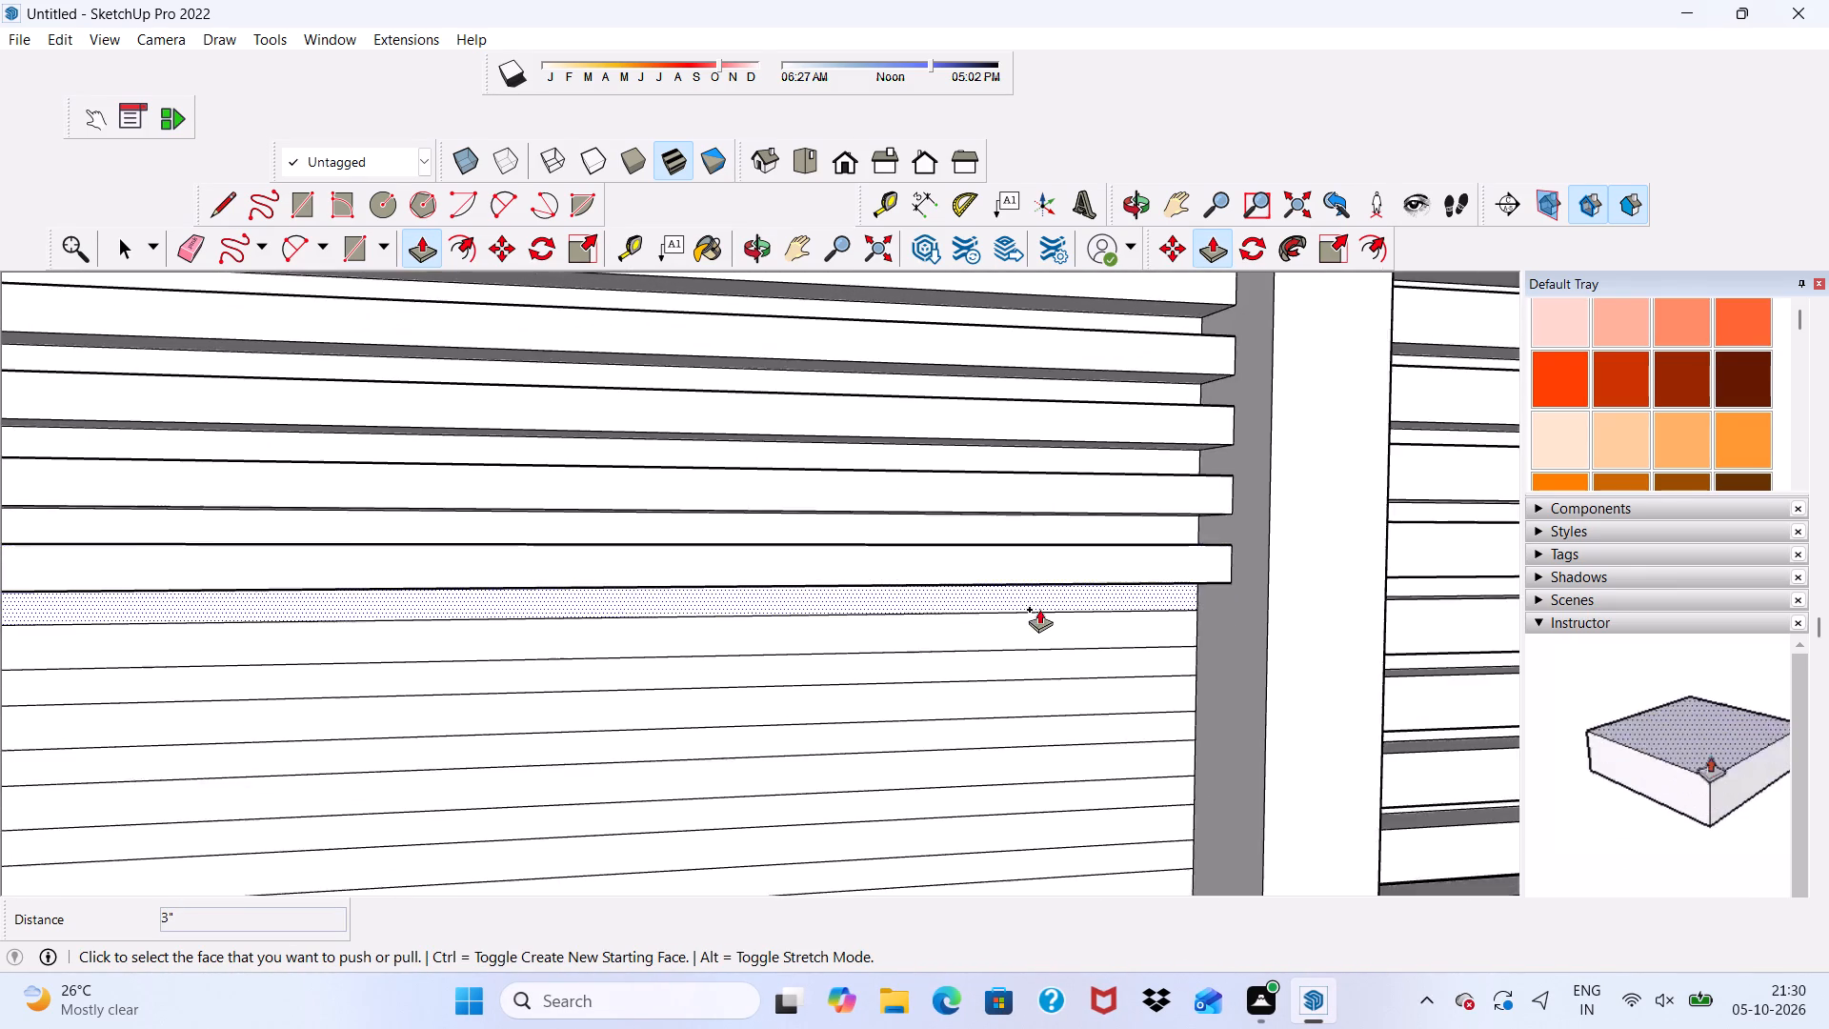
scroll(1039, 609, "up", 5)
scroll(1070, 624, "down", 1)
middle_click_drag(1075, 618, 1055, 555)
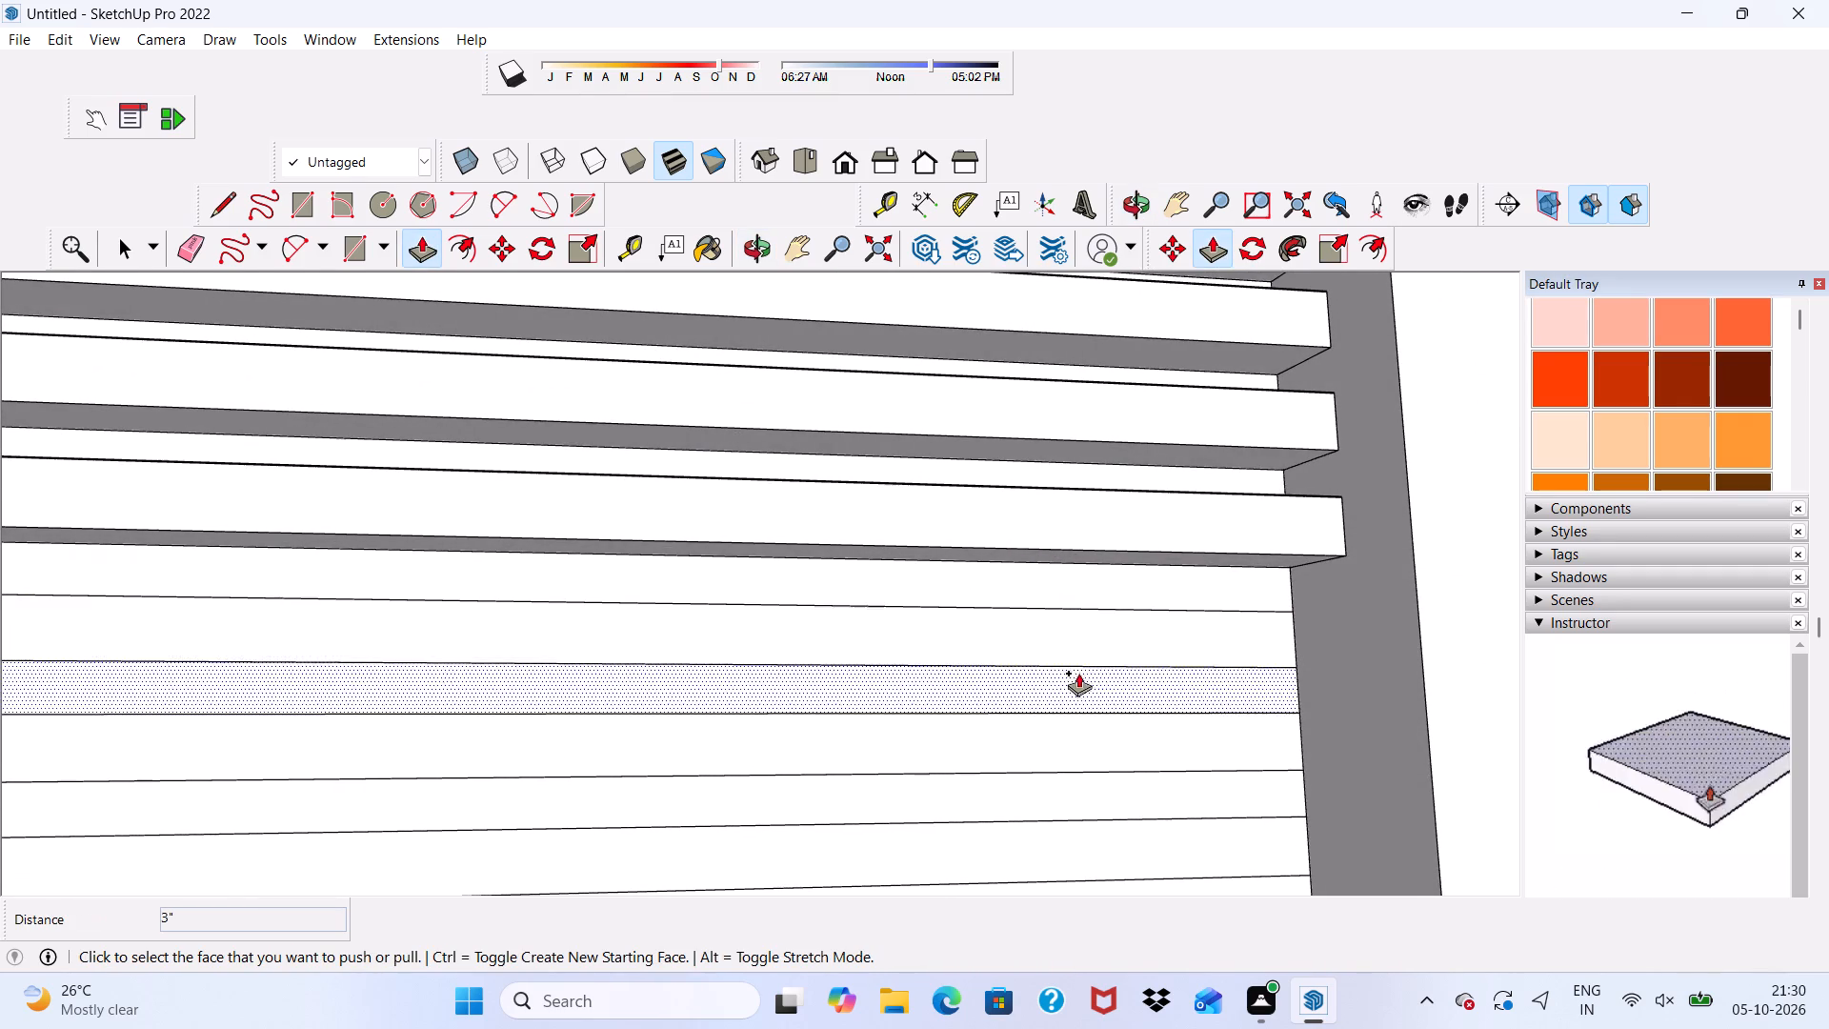
left_click(1085, 647)
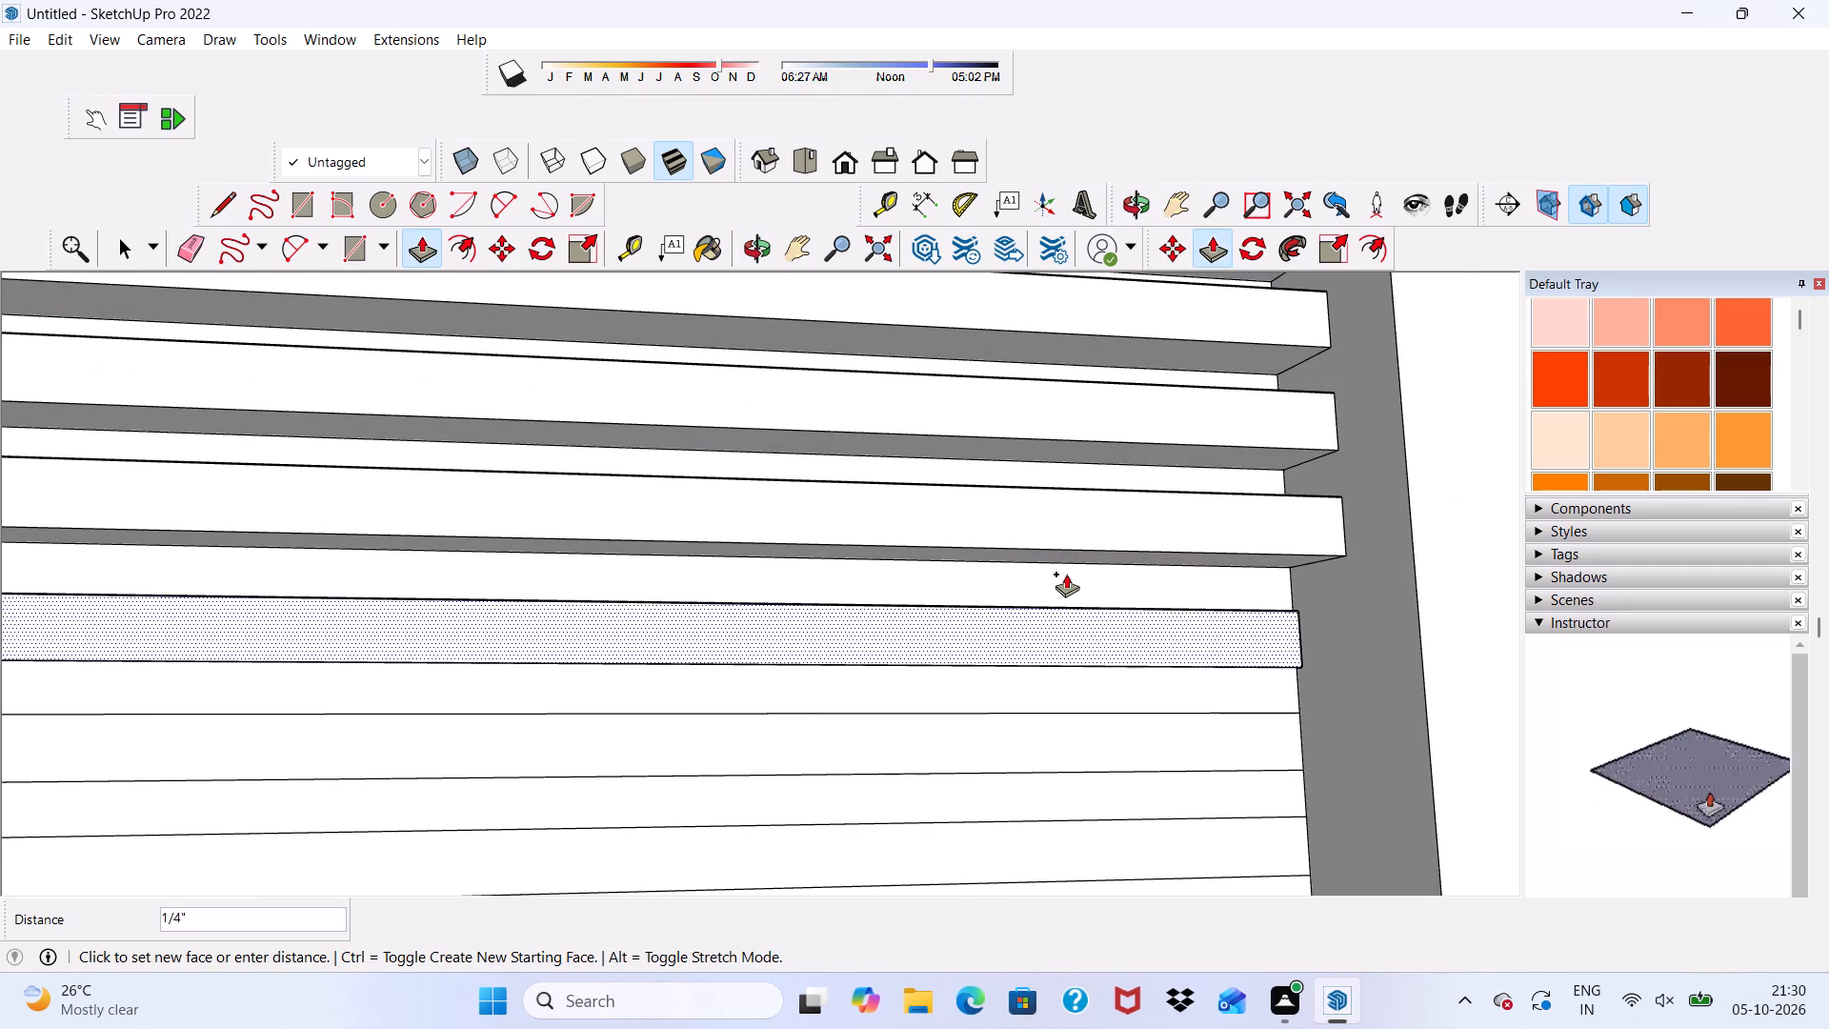
left_click(1065, 518)
Push/Pull the adjacent panel's eighth and ninth alternate strips outward by 3" each.
scroll(1065, 518, "down", 9)
scroll(1148, 602, "up", 5)
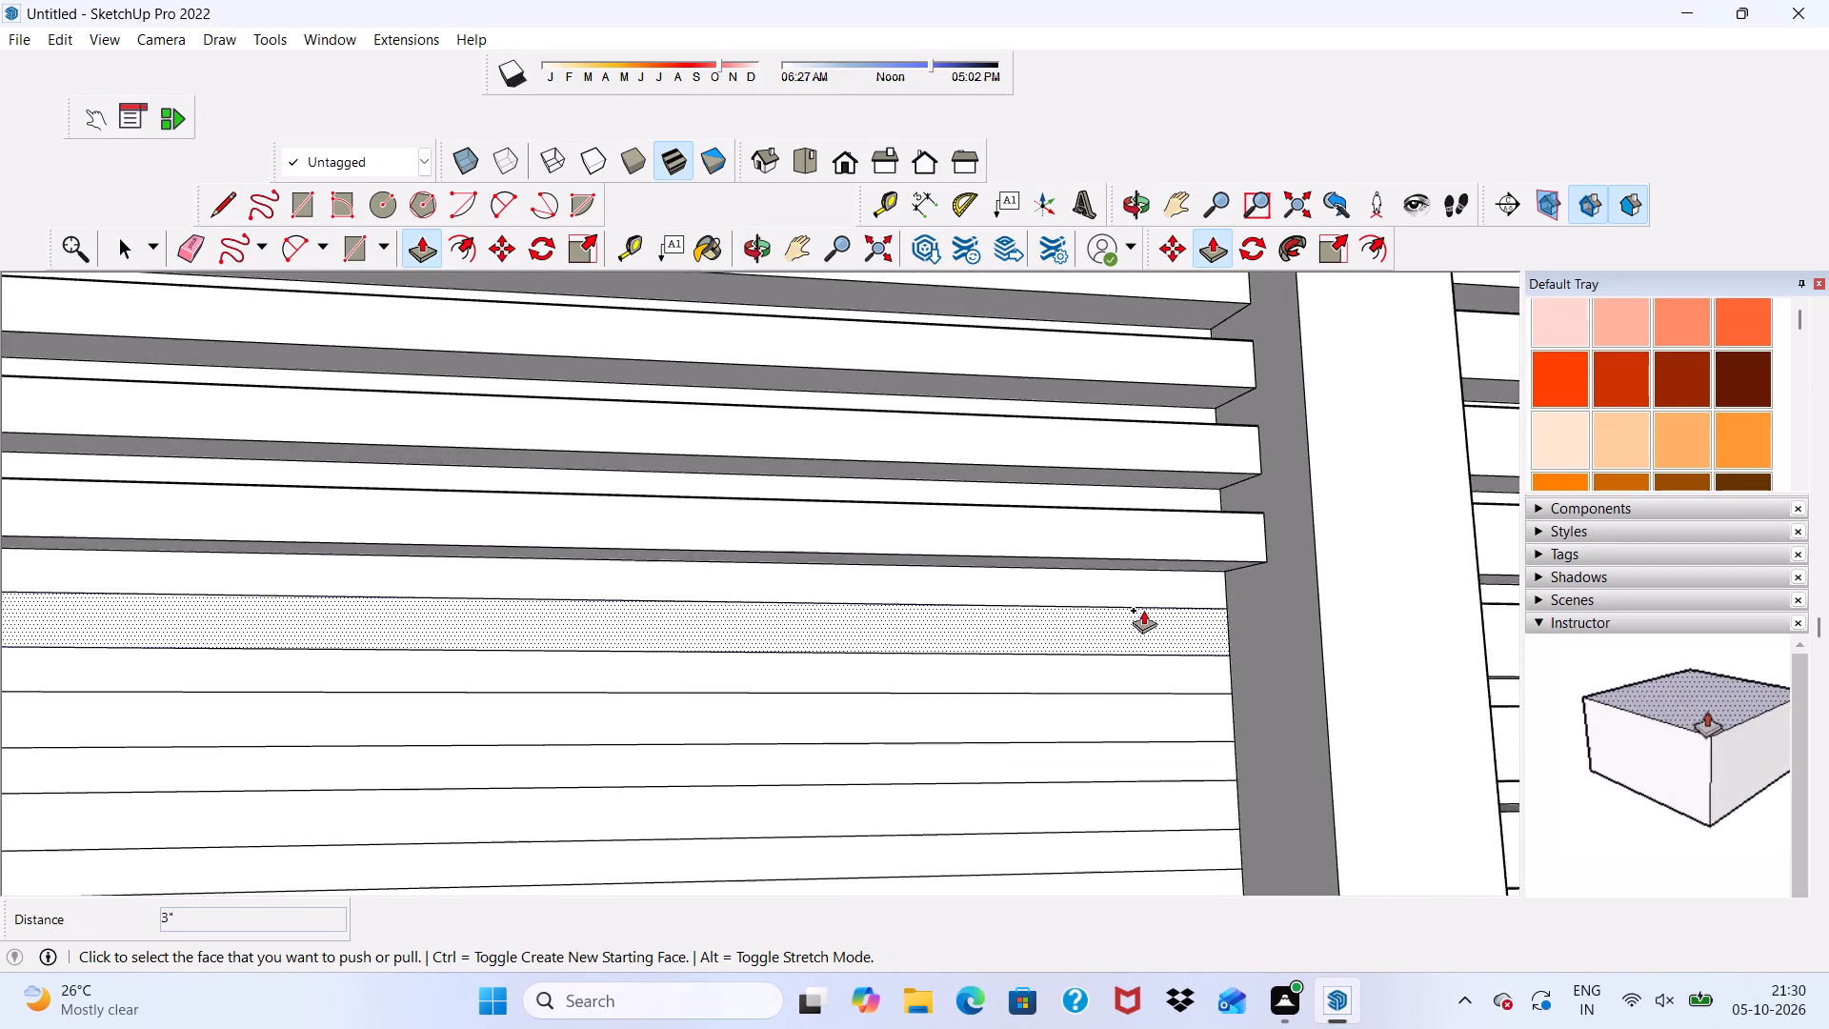
scroll(1143, 610, "up", 4)
left_click(1125, 636)
left_click(1073, 494)
scroll(1080, 506, "down", 5)
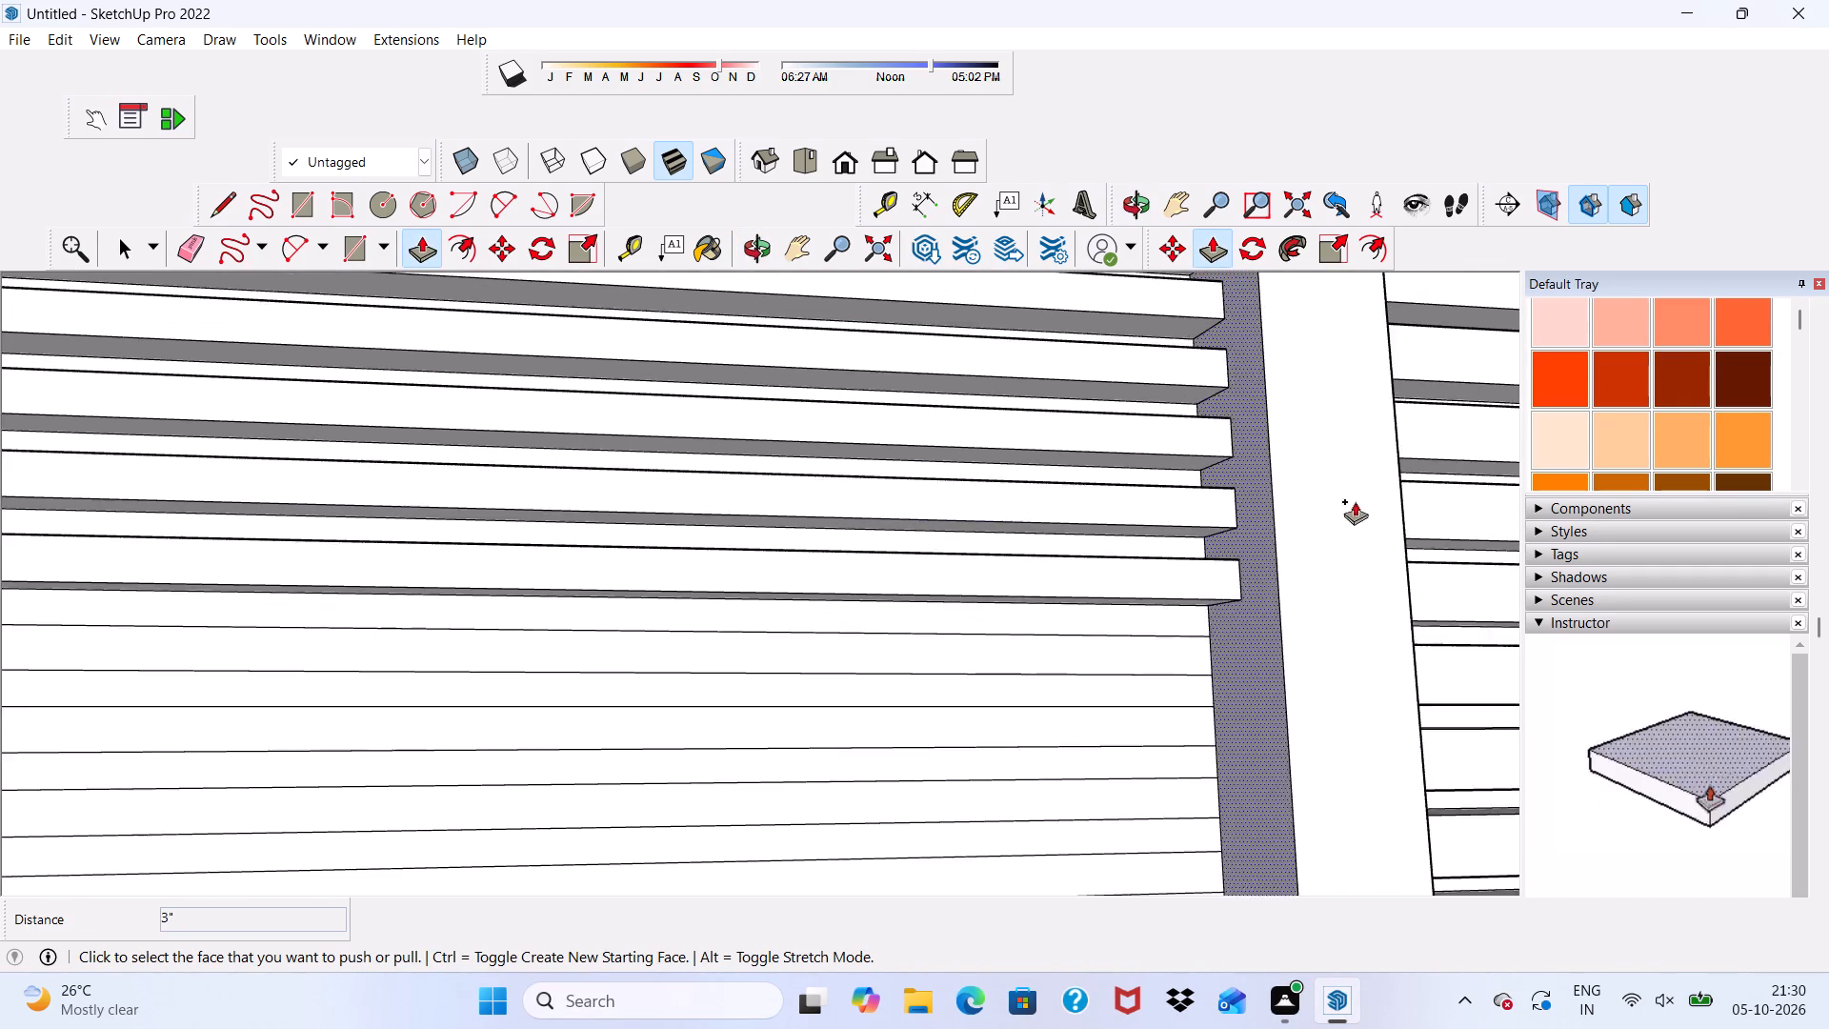
scroll(1355, 501, "down", 4)
scroll(1233, 584, "up", 6)
left_click(1120, 609)
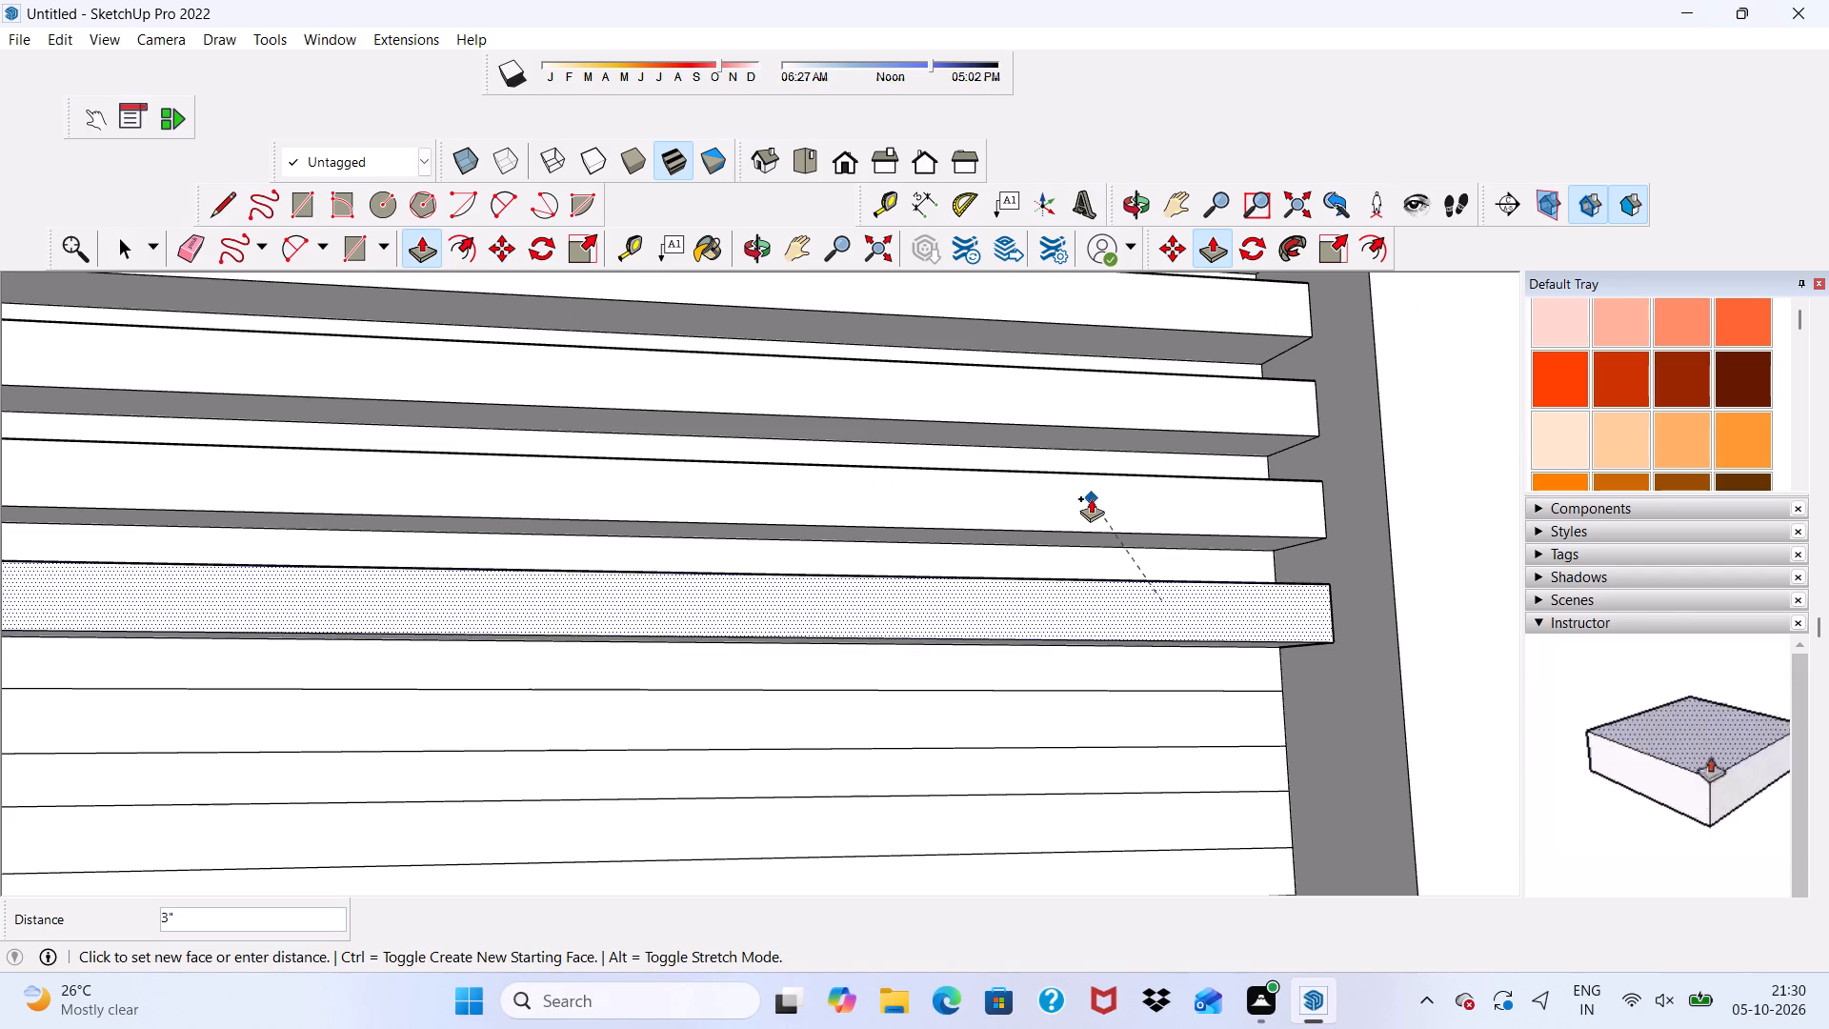
left_click(1091, 498)
Push/Pull the adjacent panel's tenth strip outward by 3" to match the strips above it.
scroll(1092, 499, "down", 2)
scroll(1092, 499, "up", 1)
scroll(1092, 499, "down", 1)
scroll(1092, 500, "up", 1)
scroll(1093, 506, "down", 7)
scroll(1133, 648, "up", 8)
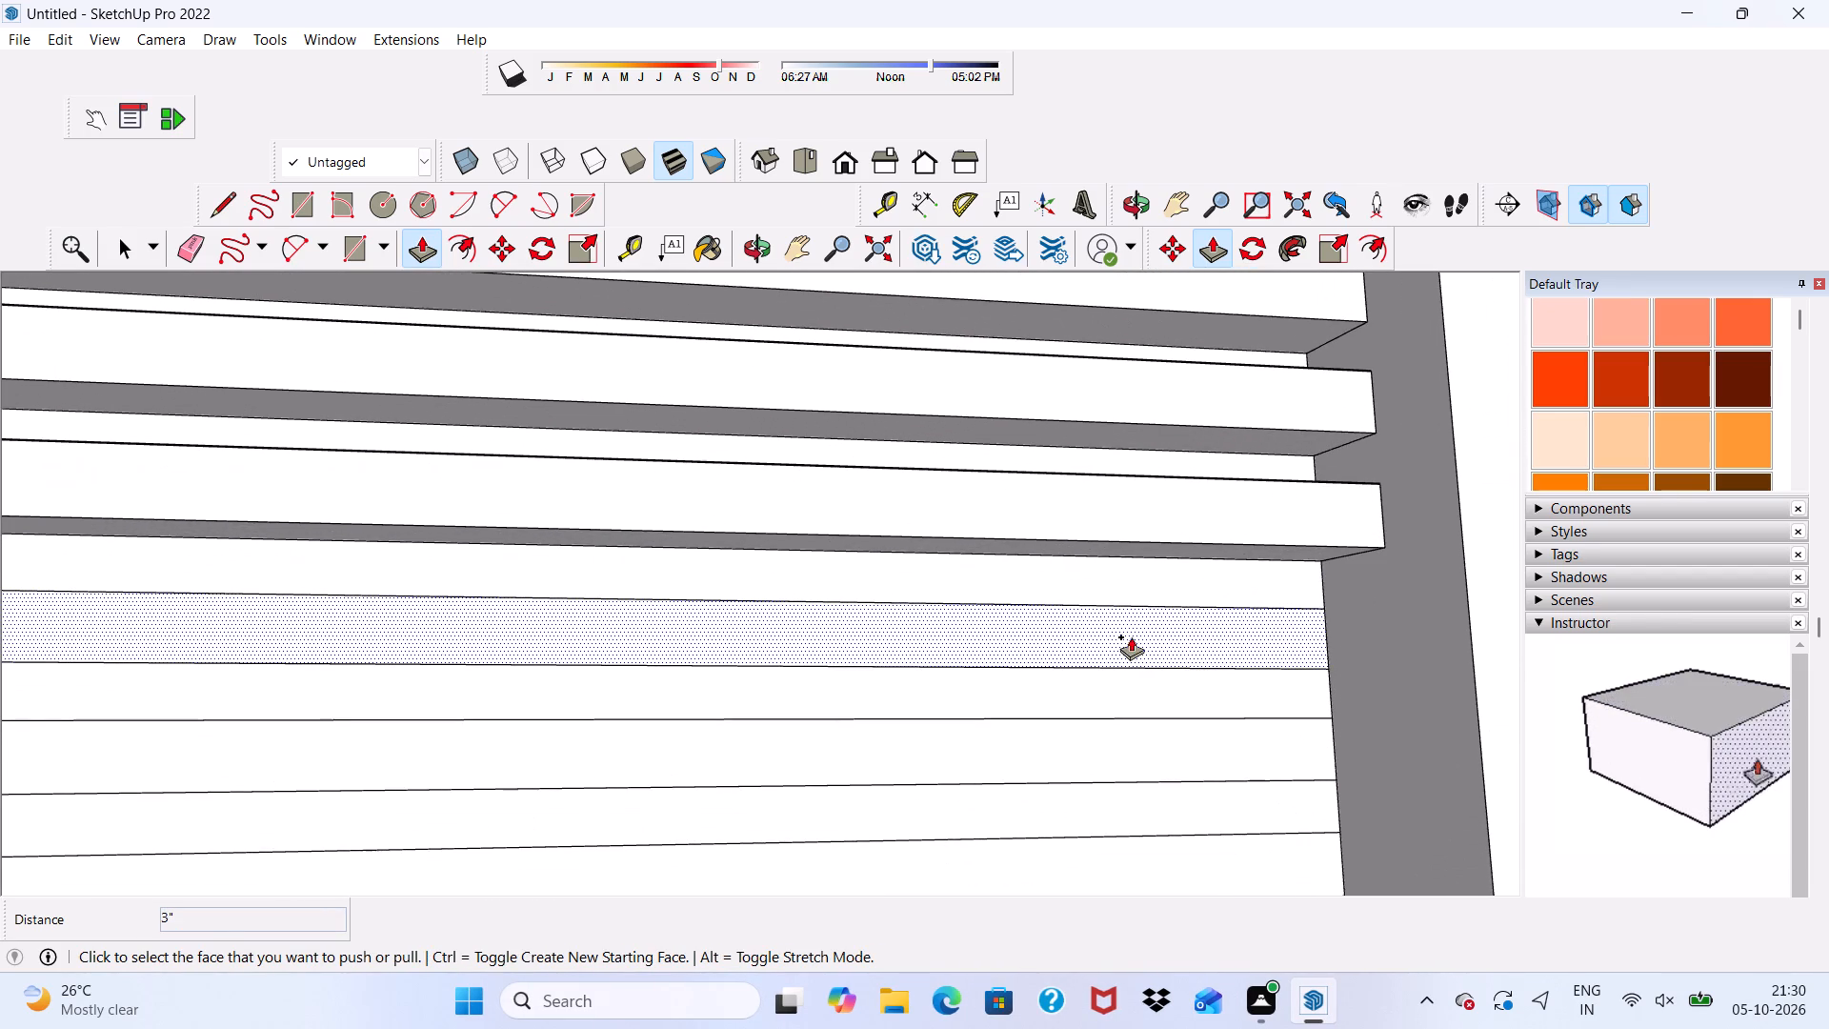
left_click(1131, 635)
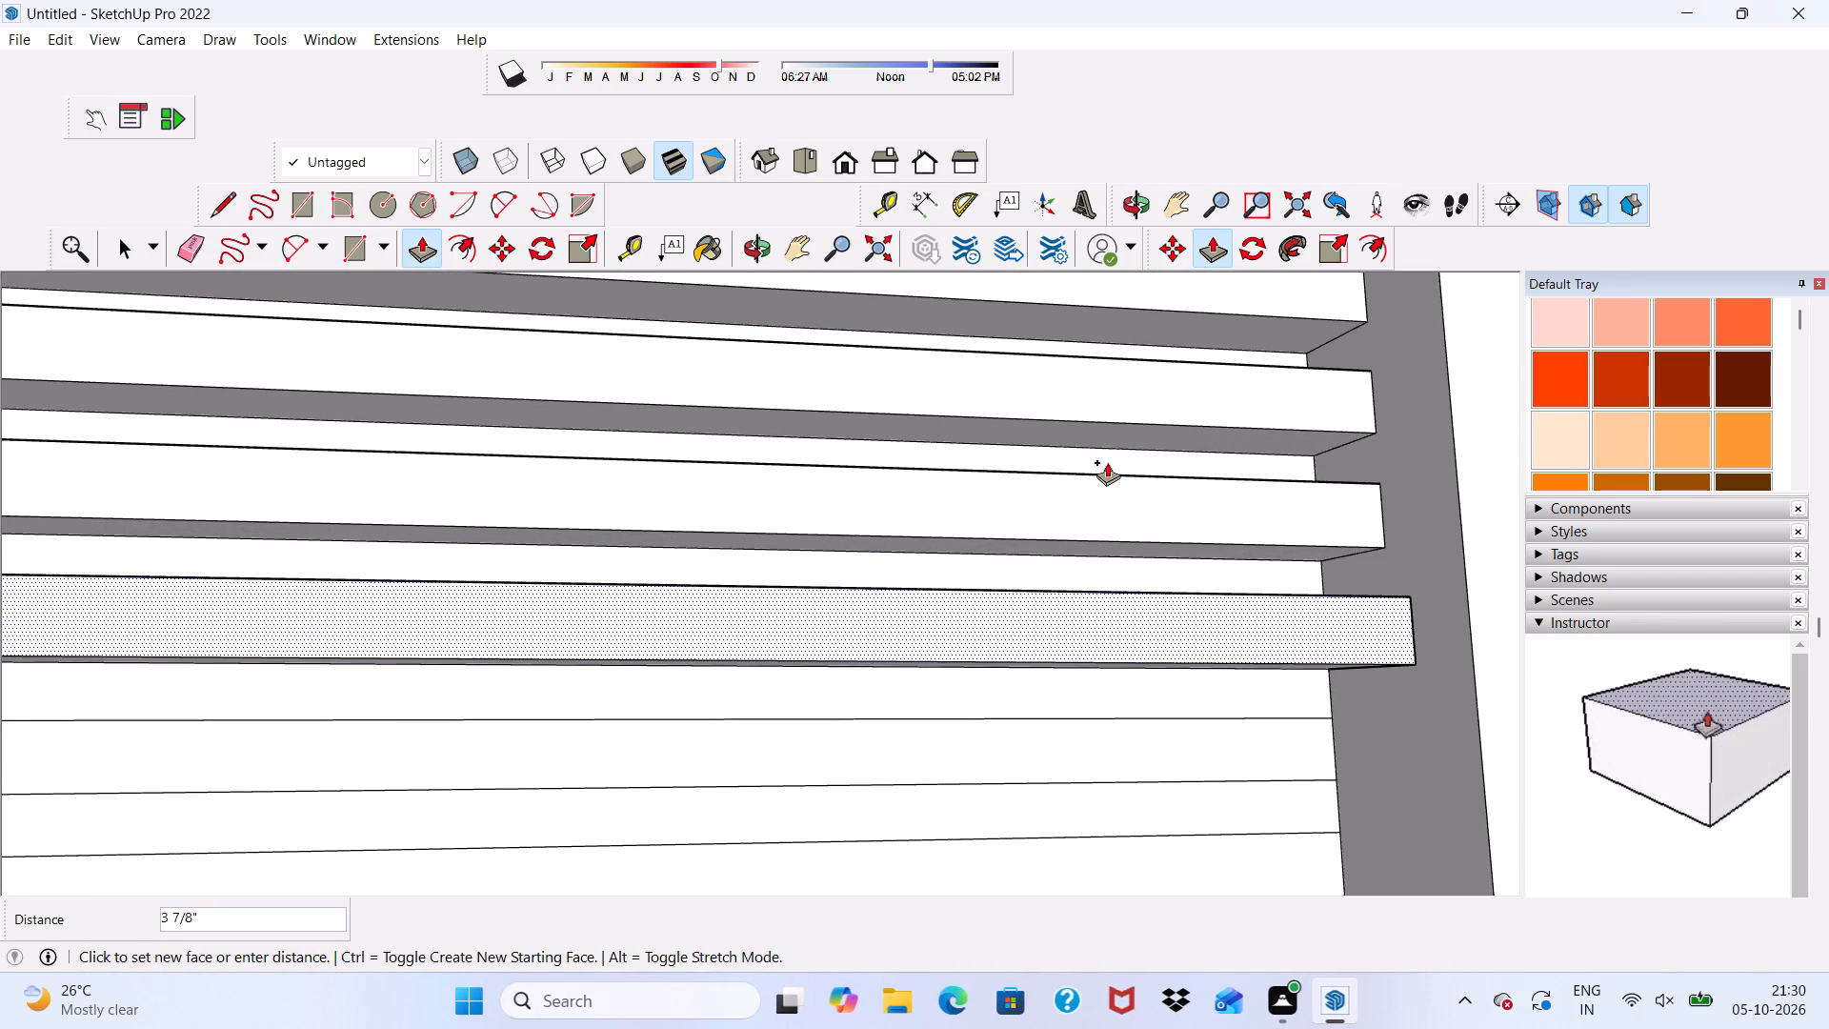
left_click(1105, 478)
Push/Pull the adjacent panel's eleventh strip outward by 3", flush with the strips above it.
scroll(1105, 480, "down", 8)
scroll(1285, 517, "up", 1)
scroll(1281, 523, "down", 3)
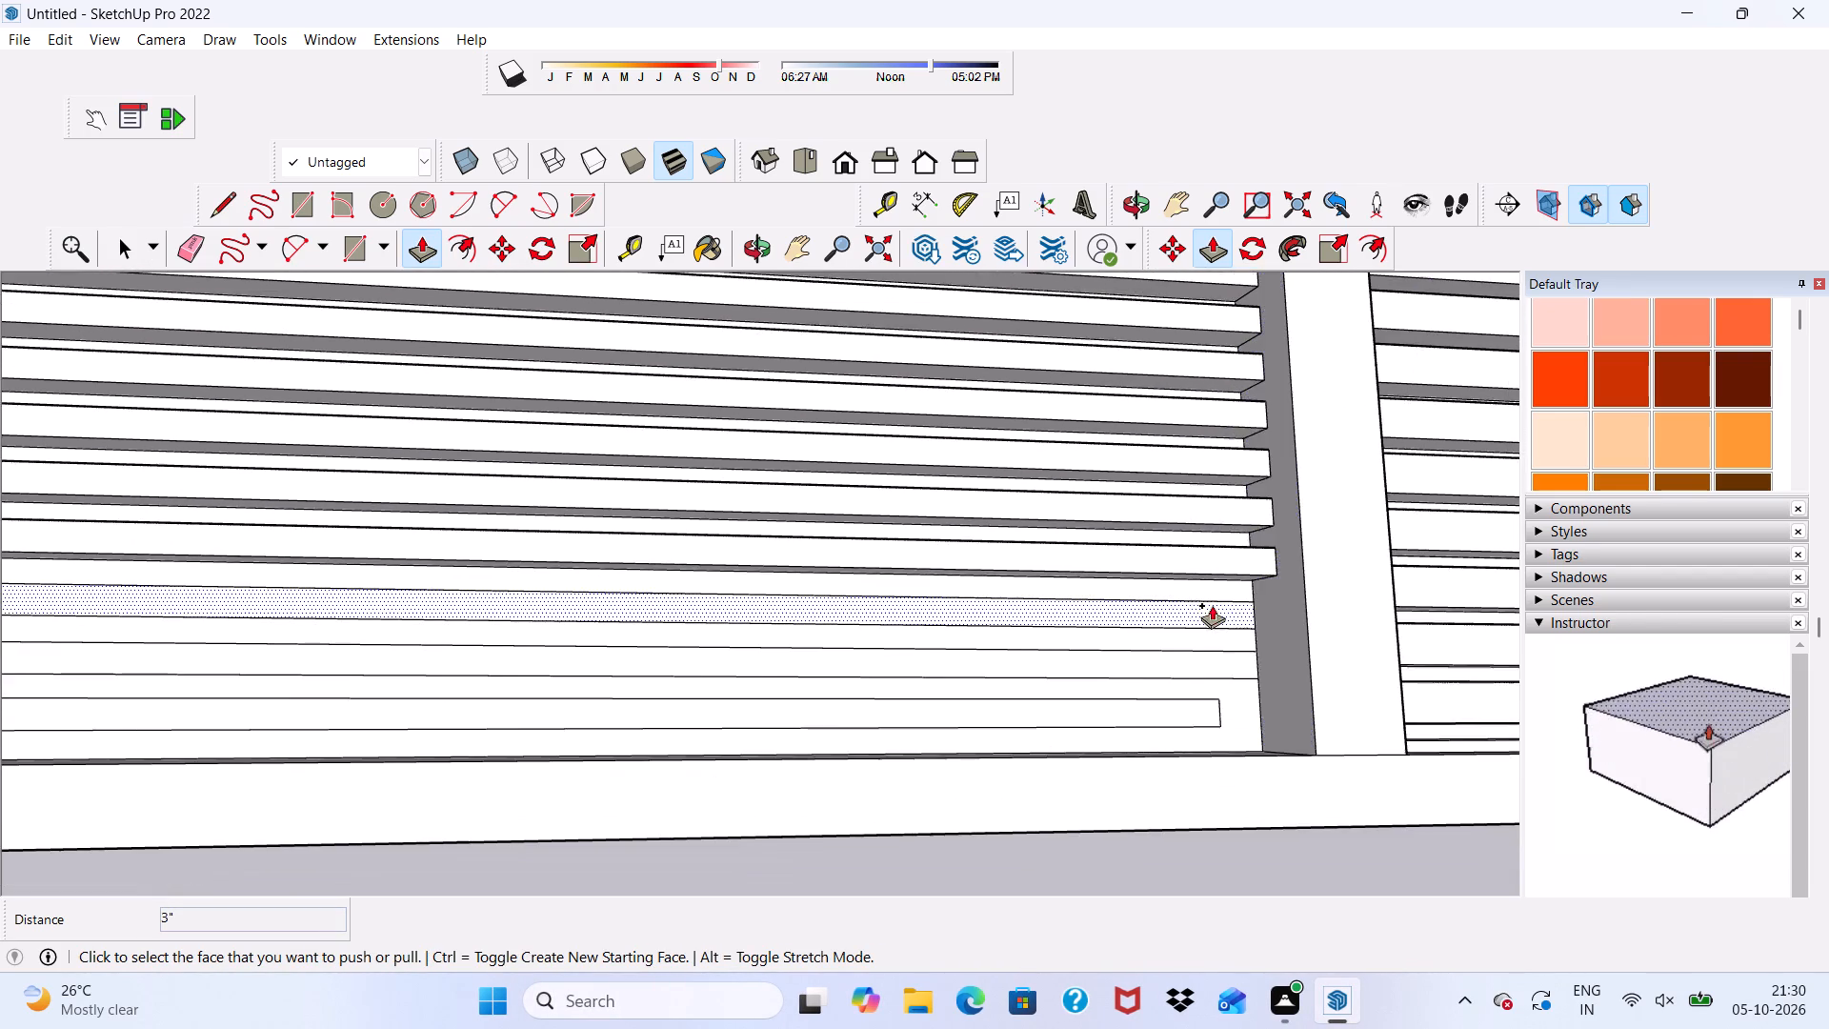
scroll(1211, 602, "down", 2)
middle_click_drag(1211, 601, 896, 713)
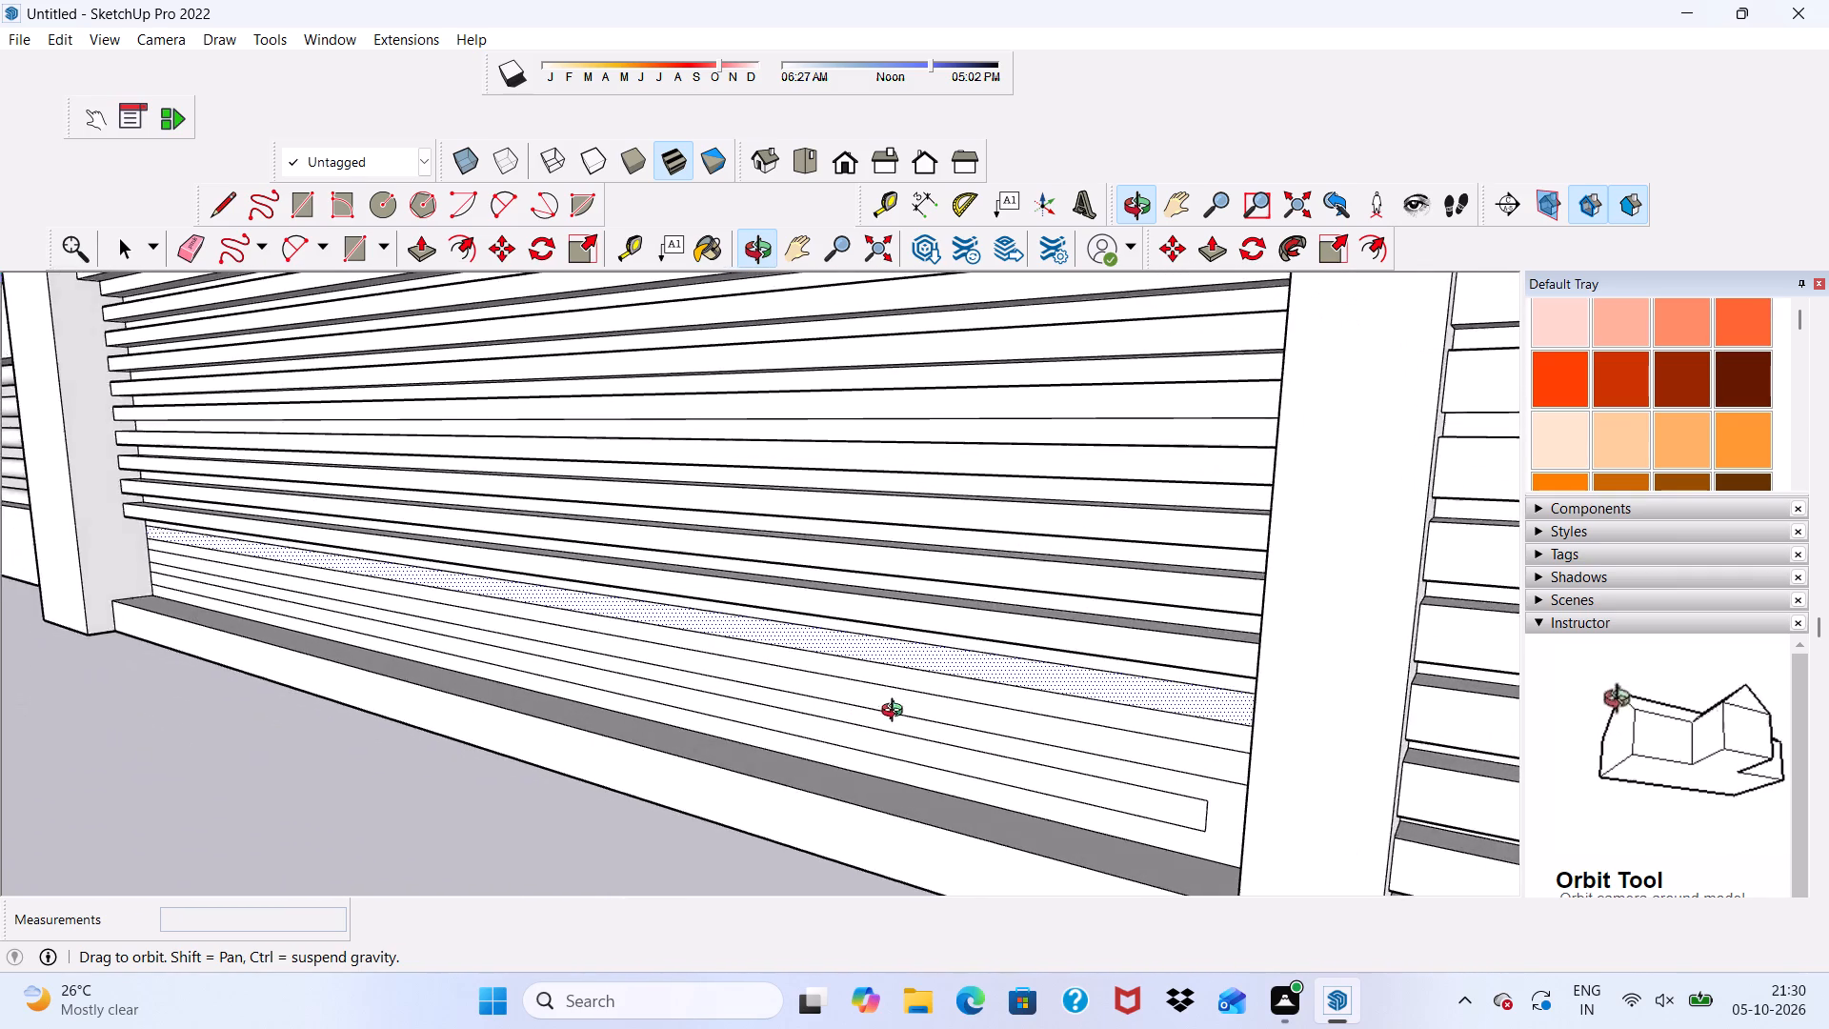
middle_click_drag(896, 713, 964, 664)
scroll(966, 650, "up", 9)
scroll(971, 619, "down", 1)
middle_click_drag(976, 618, 1022, 522)
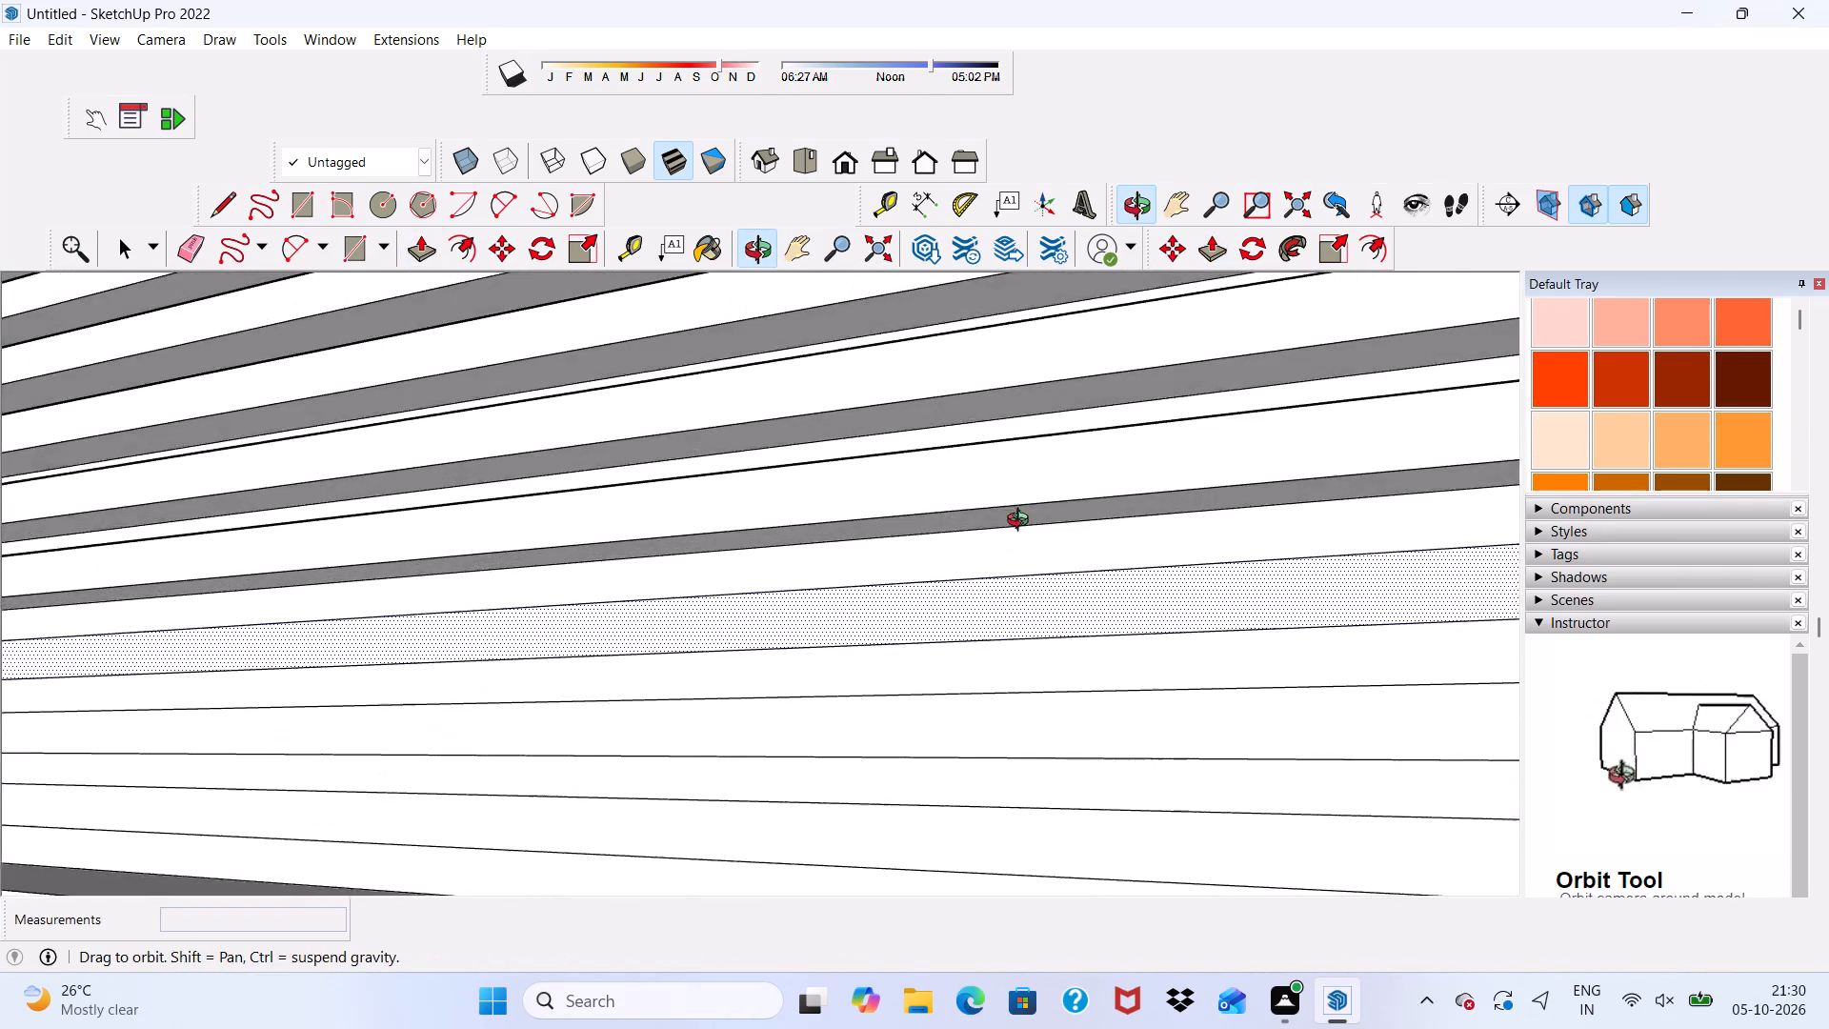
middle_click_drag(1022, 522, 1055, 508)
scroll(992, 615, "up", 1)
left_click(965, 623)
scroll(898, 506, "down", 1)
scroll(904, 517, "up", 1)
scroll(911, 524, "down", 2)
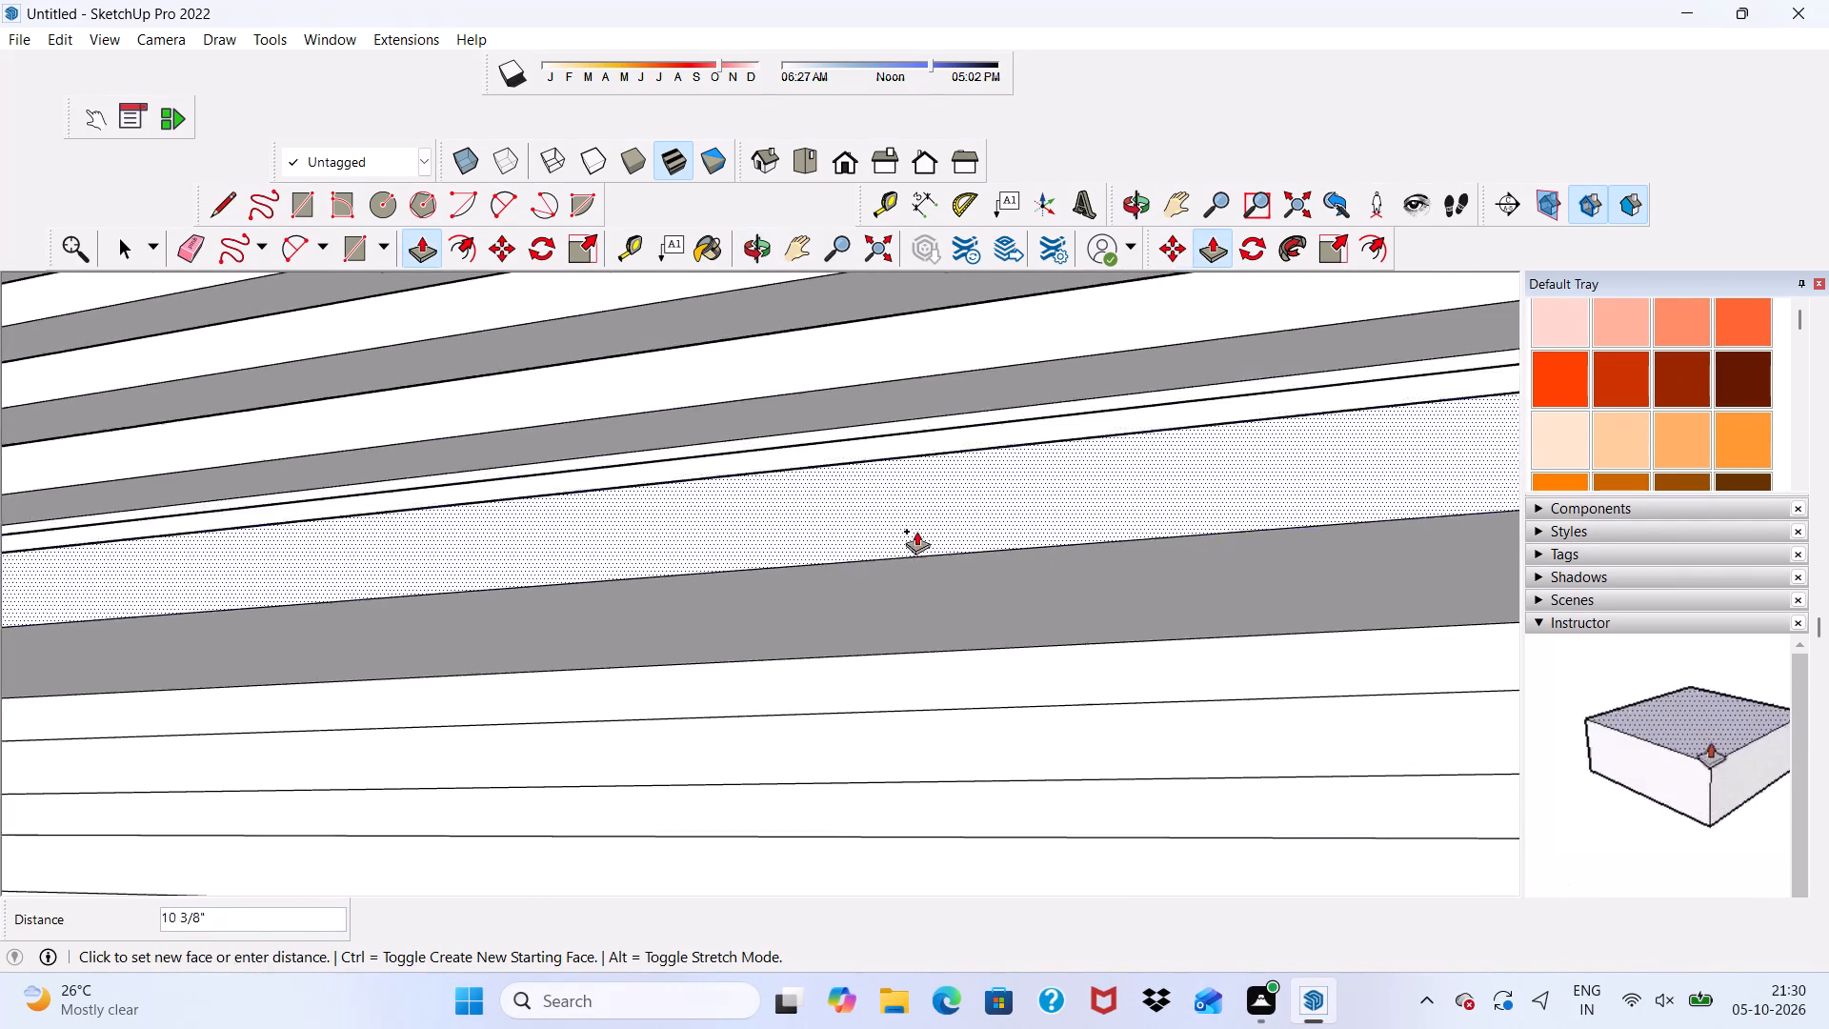
middle_click_drag(916, 532, 980, 726)
left_click(890, 360)
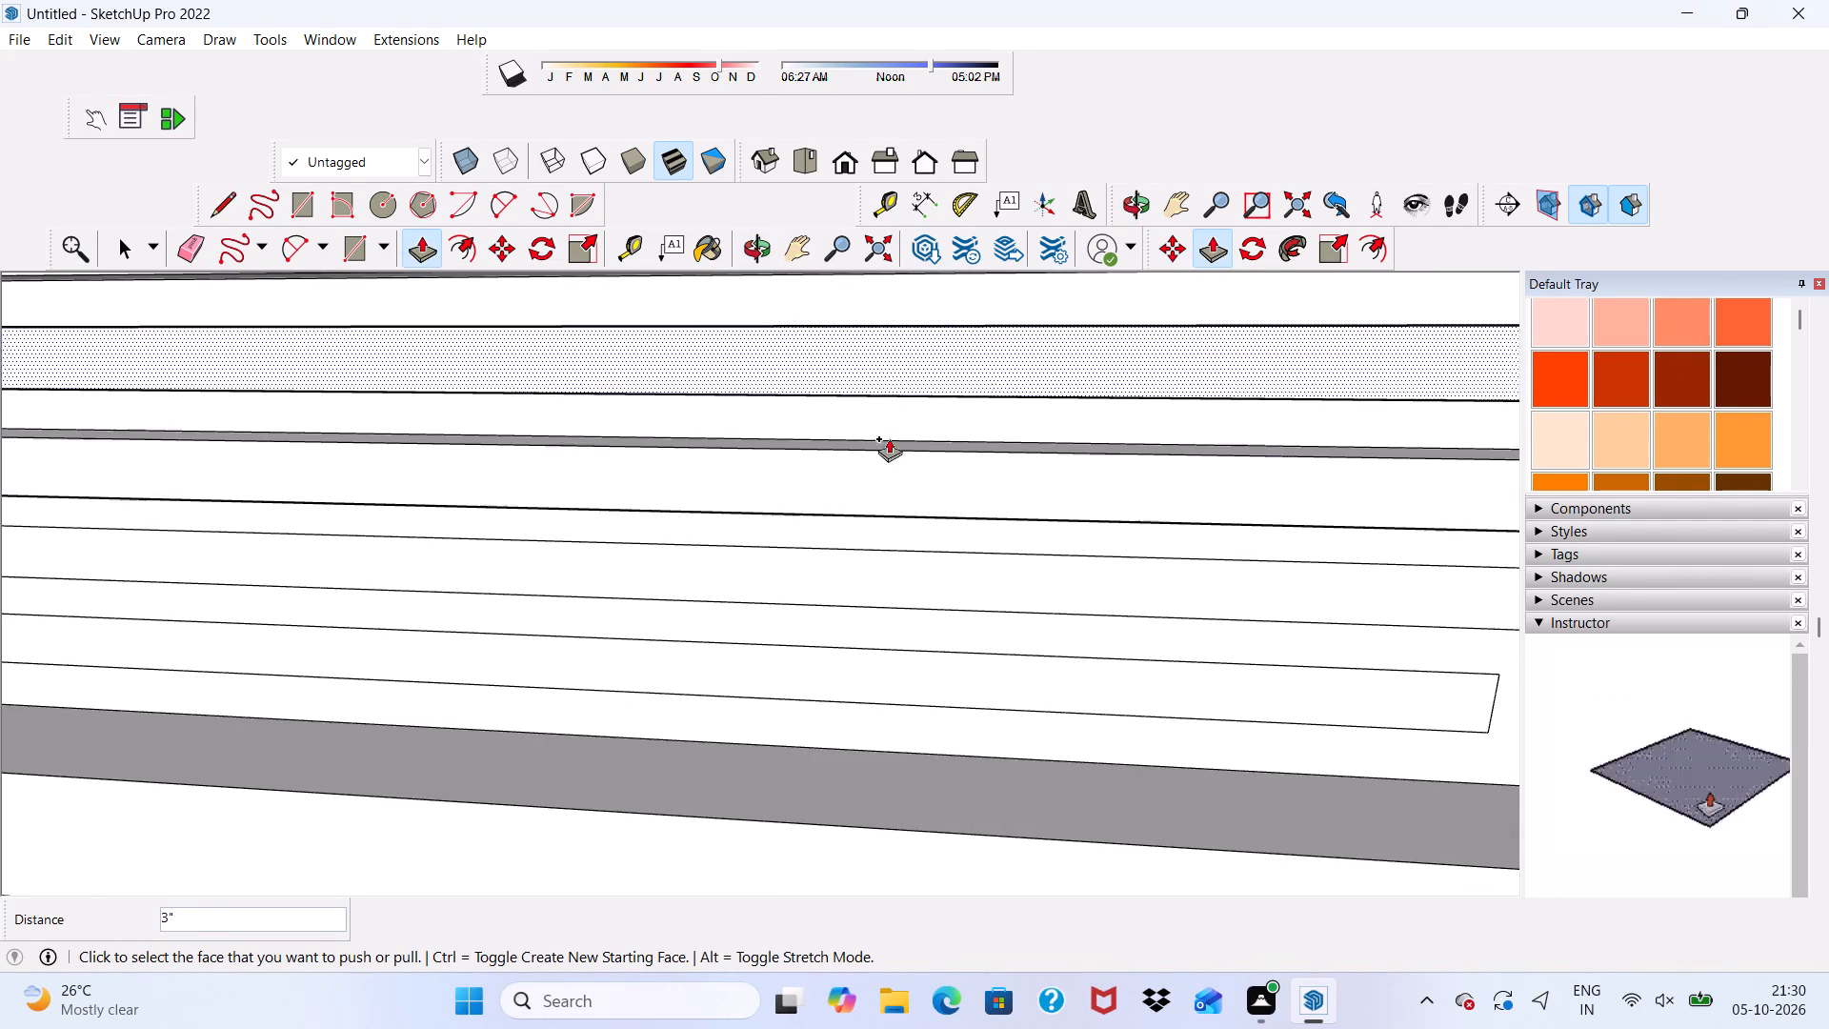
Push/Pull the adjacent panel's last two strips, including the short bottom one, outward by 3" to match the rest.
left_click(919, 574)
left_click(895, 454)
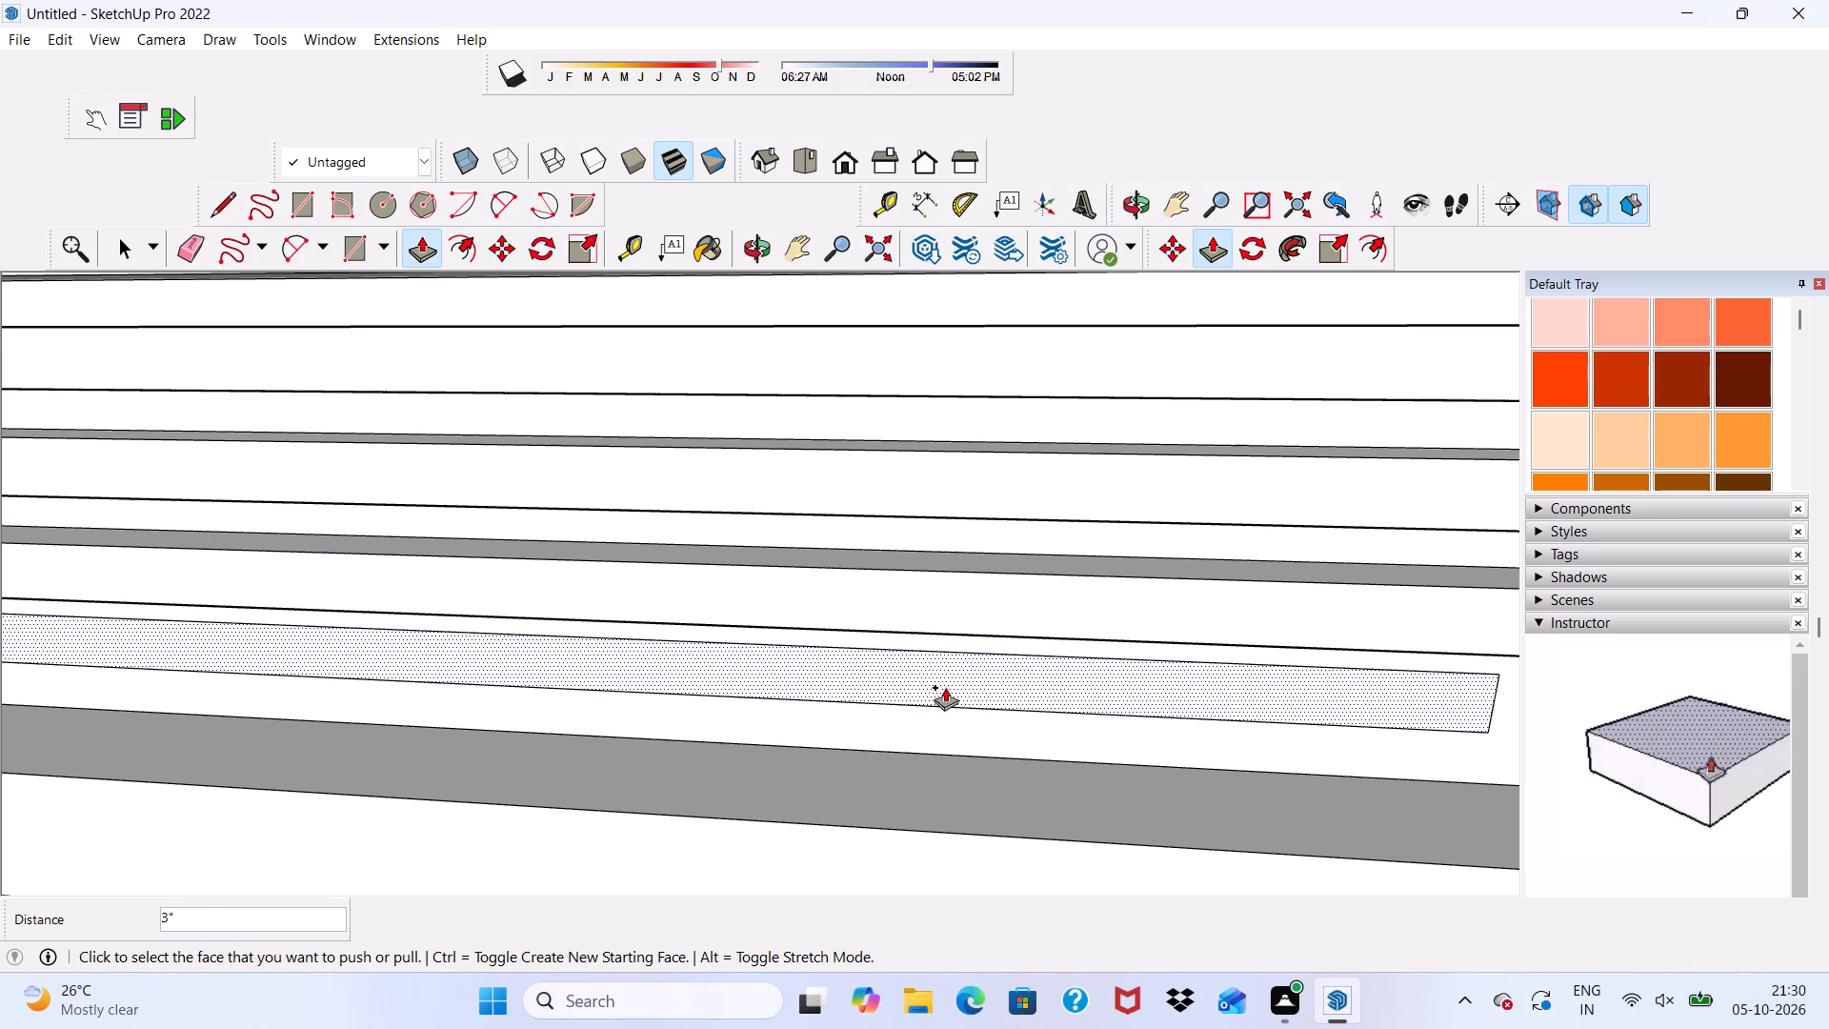
left_click(945, 687)
left_click(913, 592)
Push/Pull the end face of the short bottom strip 3 1/16" sideways to meet the dividing post.
scroll(934, 732, "up", 3)
scroll(924, 746, "down", 2)
middle_click_drag(926, 744, 1092, 638)
scroll(1093, 638, "up", 1)
scroll(1036, 624, "down", 1)
scroll(1032, 627, "up", 2)
scroll(1027, 631, "down", 6)
scroll(945, 587, "up", 1)
scroll(945, 590, "down", 4)
middle_click_drag(1218, 608, 1043, 642)
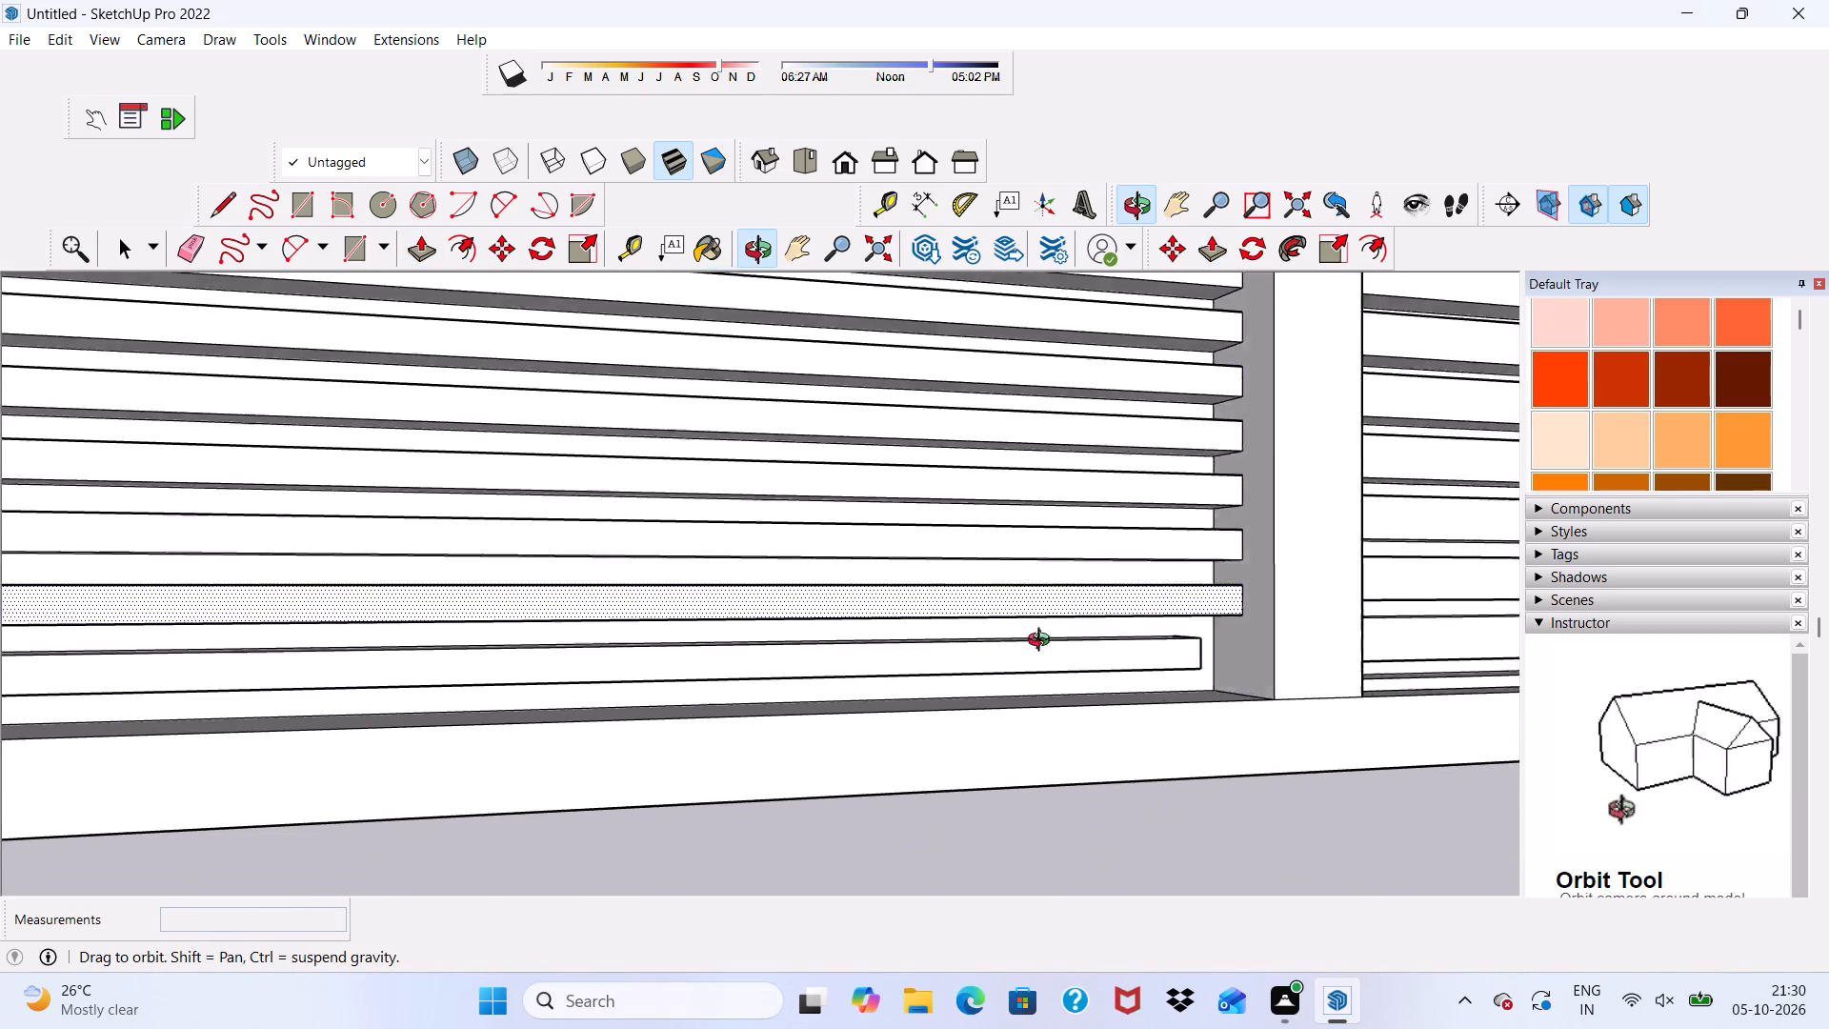
middle_click_drag(1043, 642, 938, 665)
scroll(1128, 729, "up", 10)
middle_click_drag(1176, 724, 1073, 737)
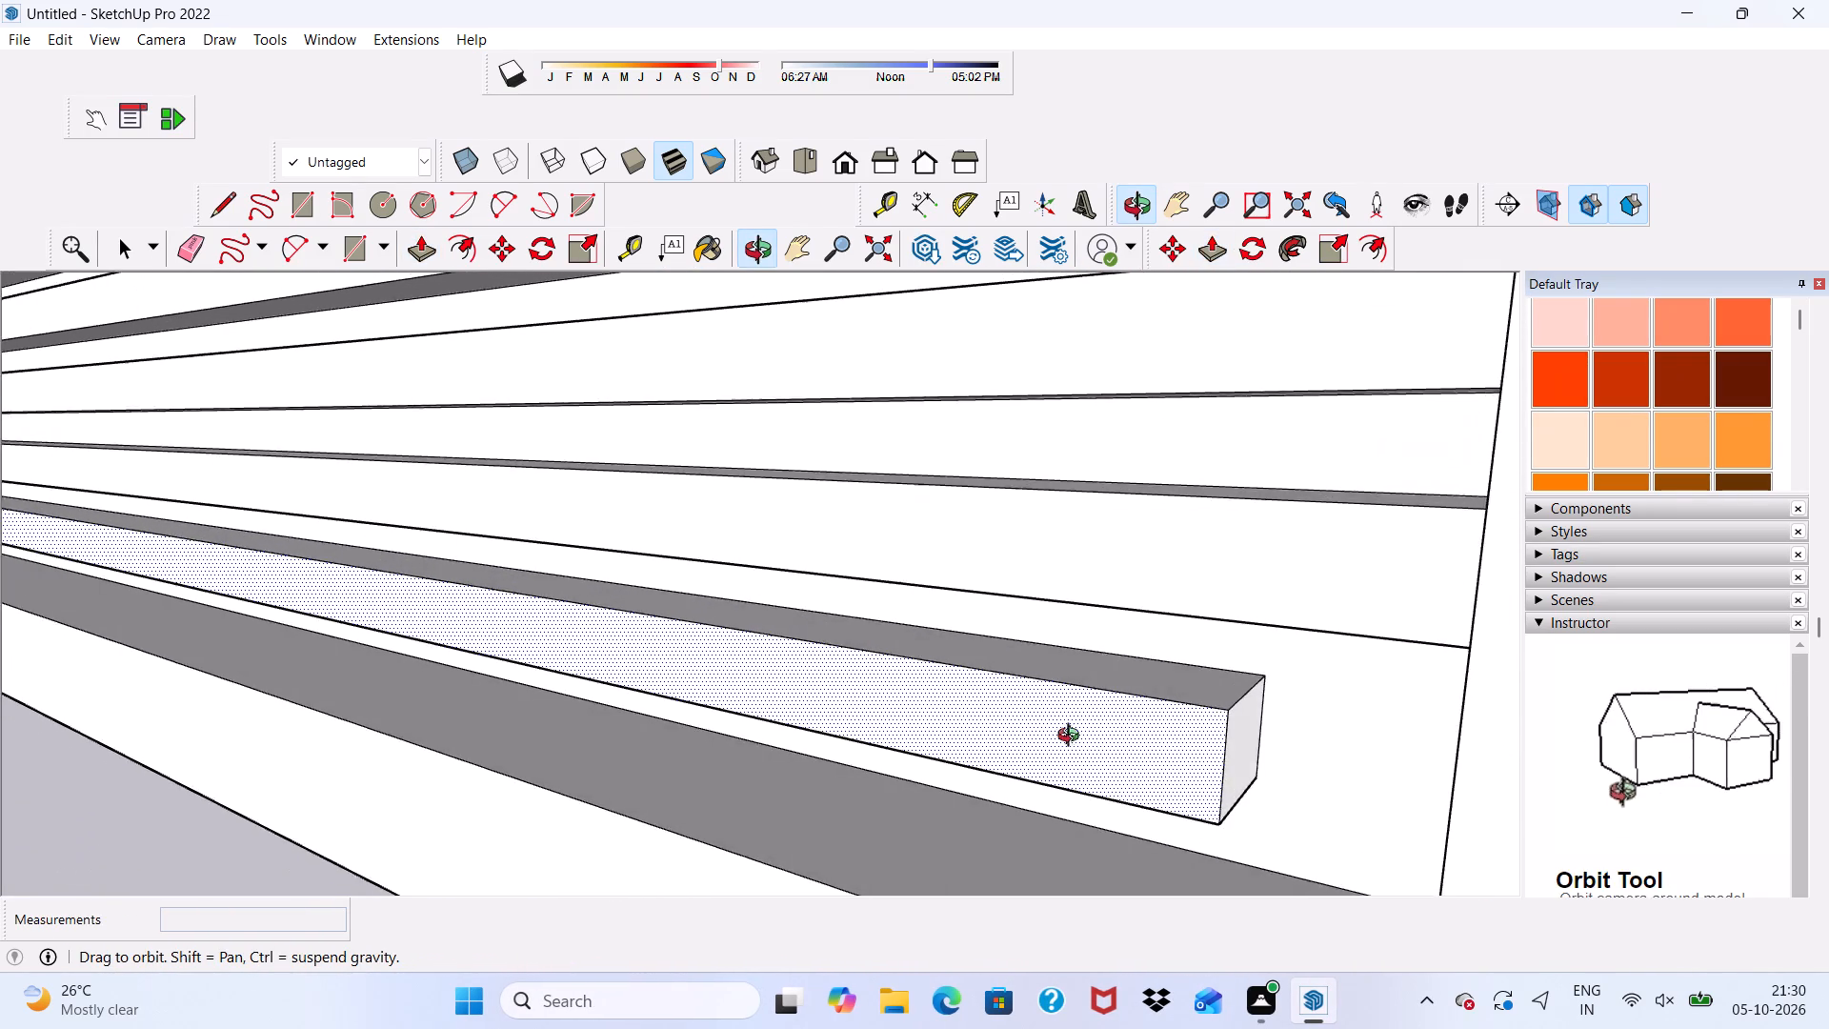
middle_click_drag(1073, 737, 1001, 723)
scroll(1285, 777, "up", 2)
left_click(1247, 756)
scroll(1214, 751, "down", 4)
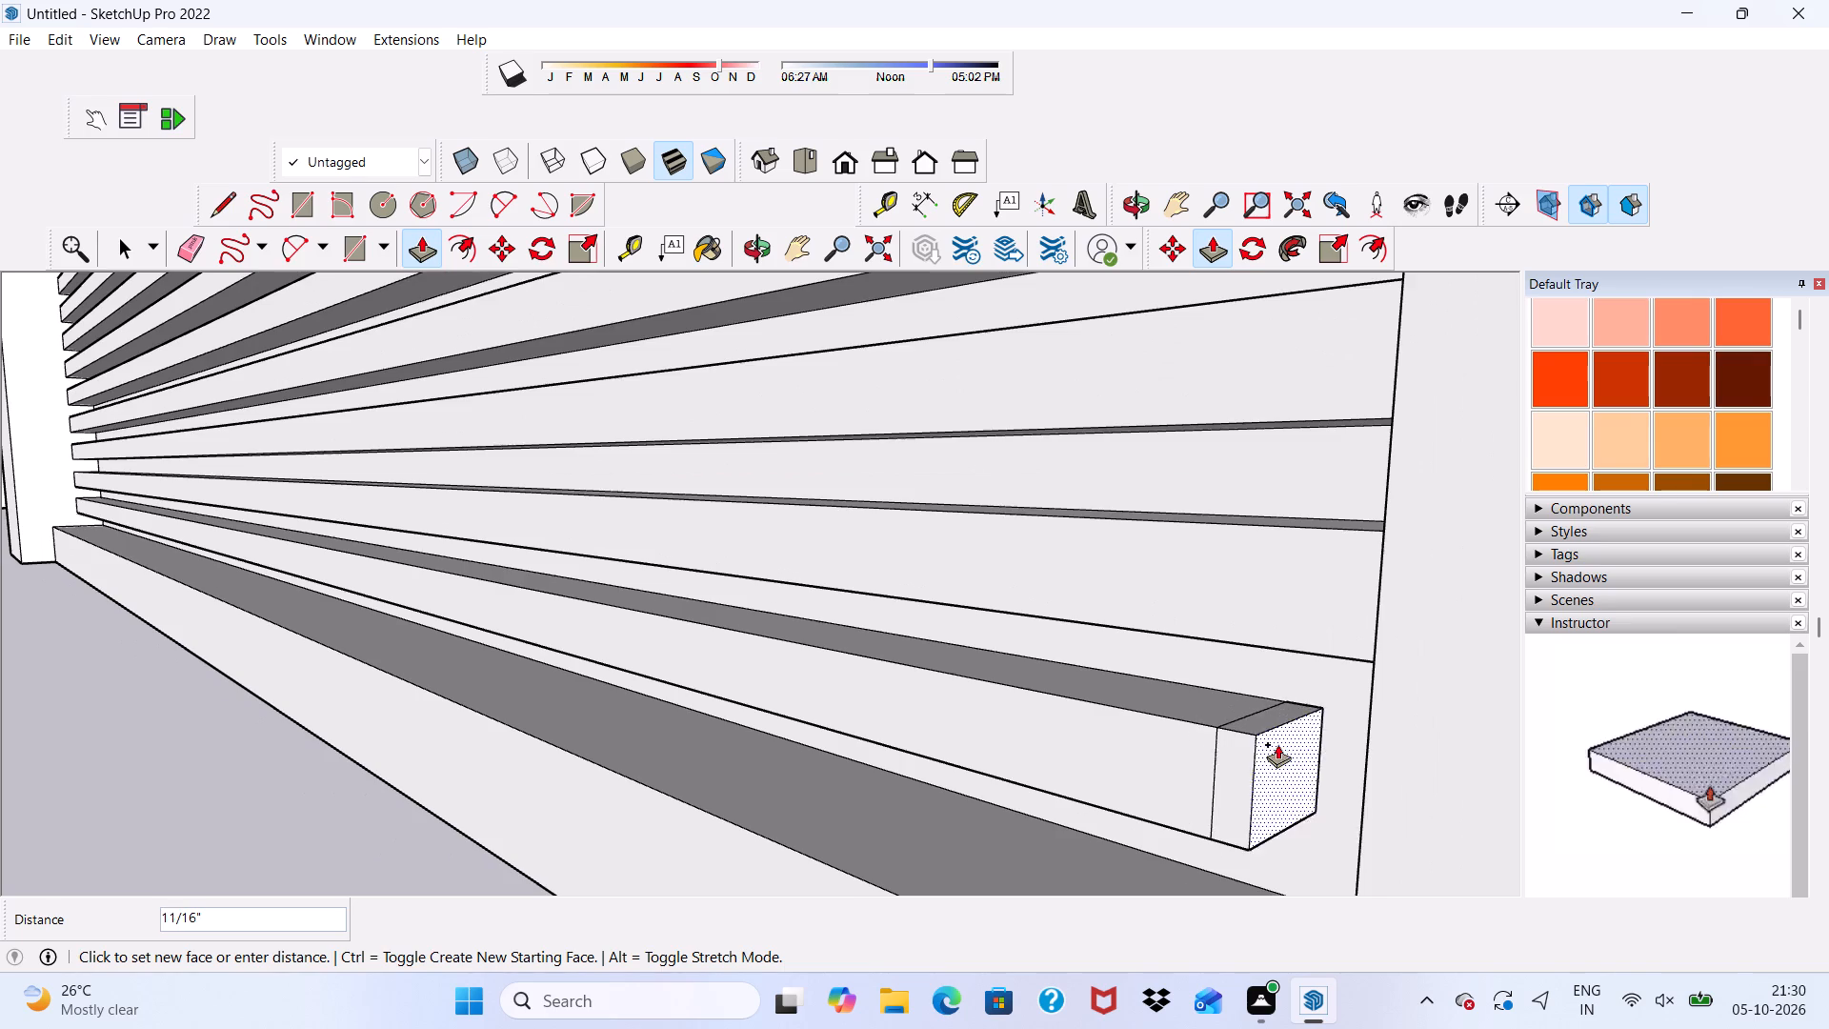
scroll(1306, 744, "down", 2)
left_click(1412, 769)
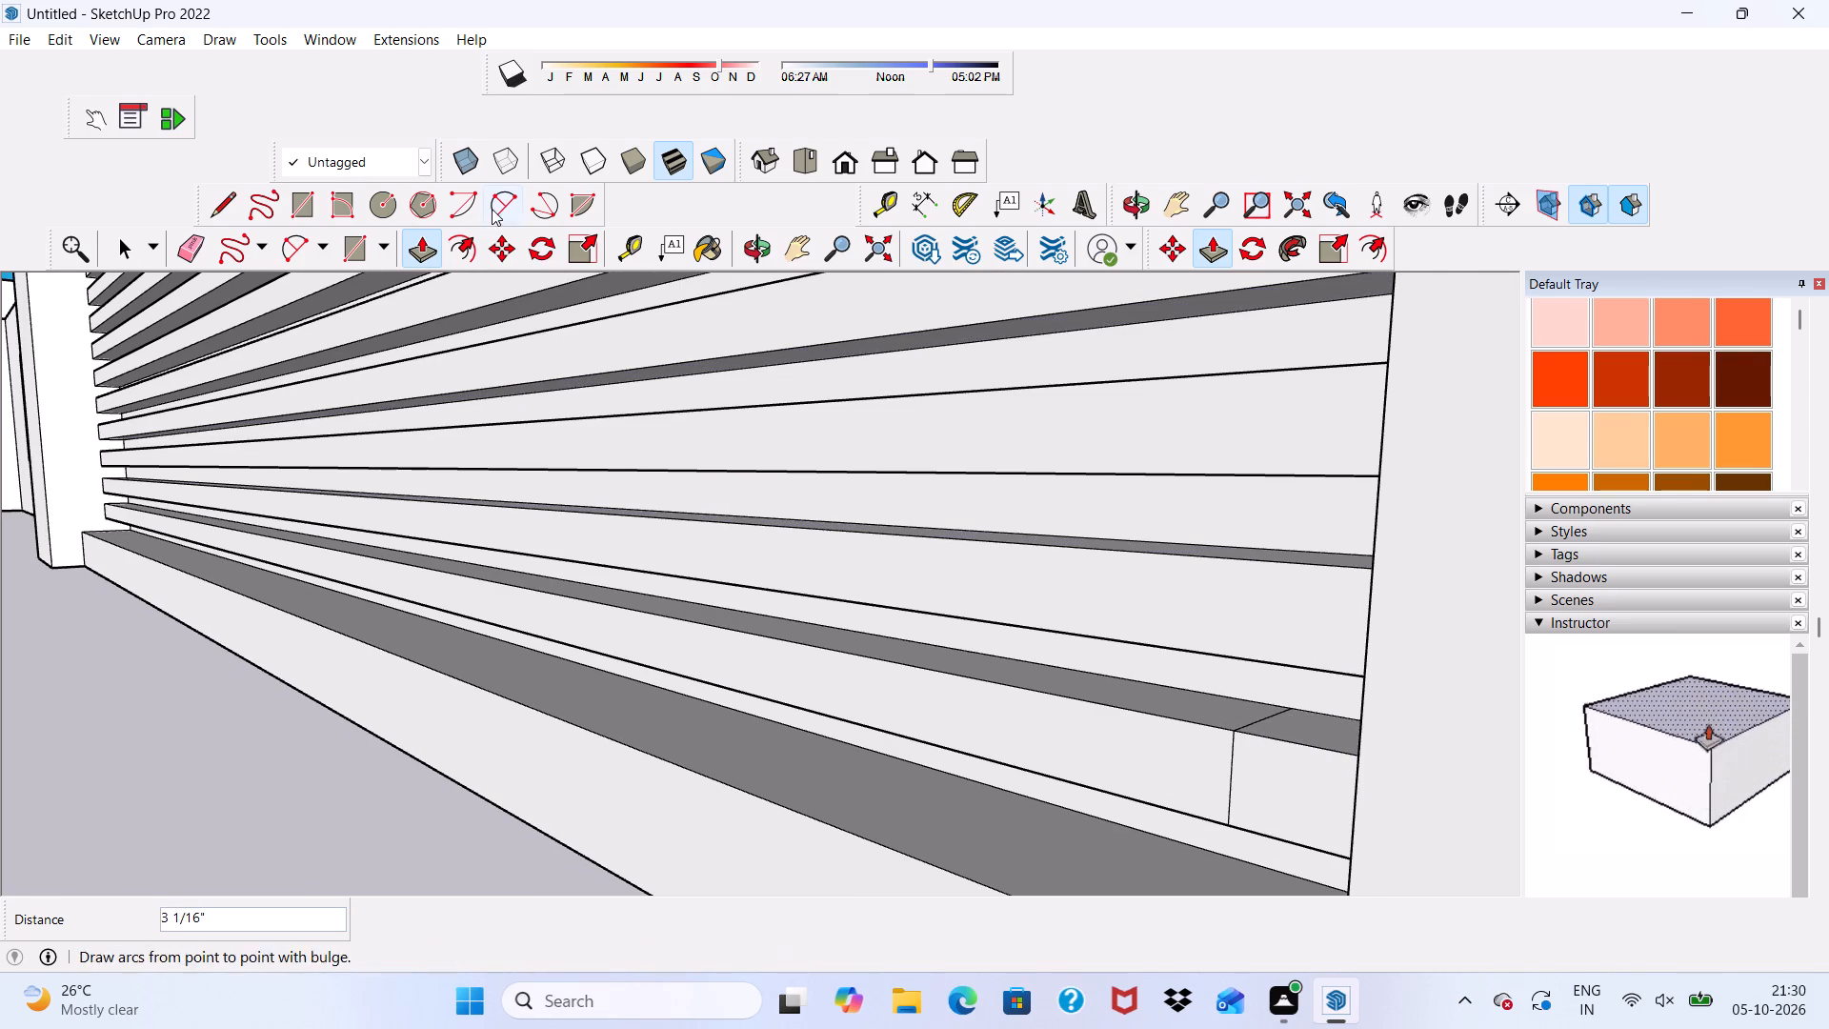
Erase the leftover seam lines on the top, front and underside of the extended bottom strip.
left_click(183, 247)
scroll(573, 577, "up", 3)
scroll(1392, 763, "down", 7)
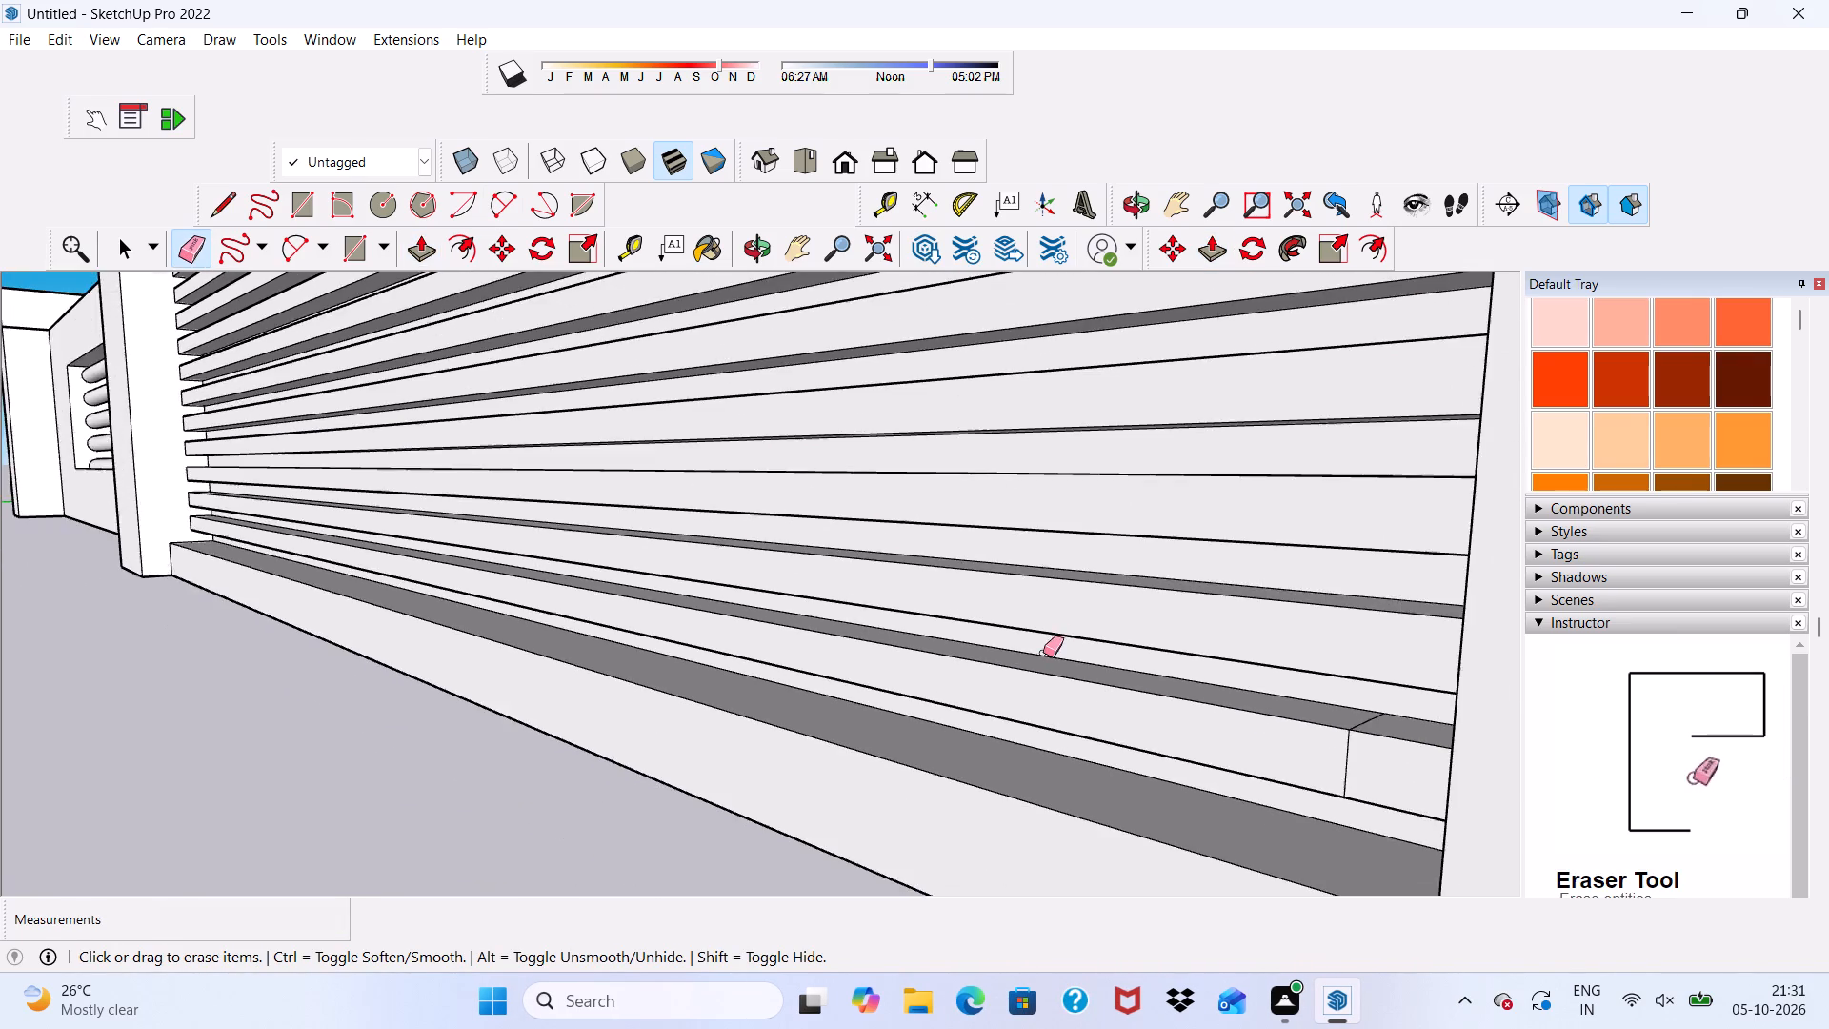
scroll(1043, 653, "down", 6)
scroll(1156, 728, "up", 8)
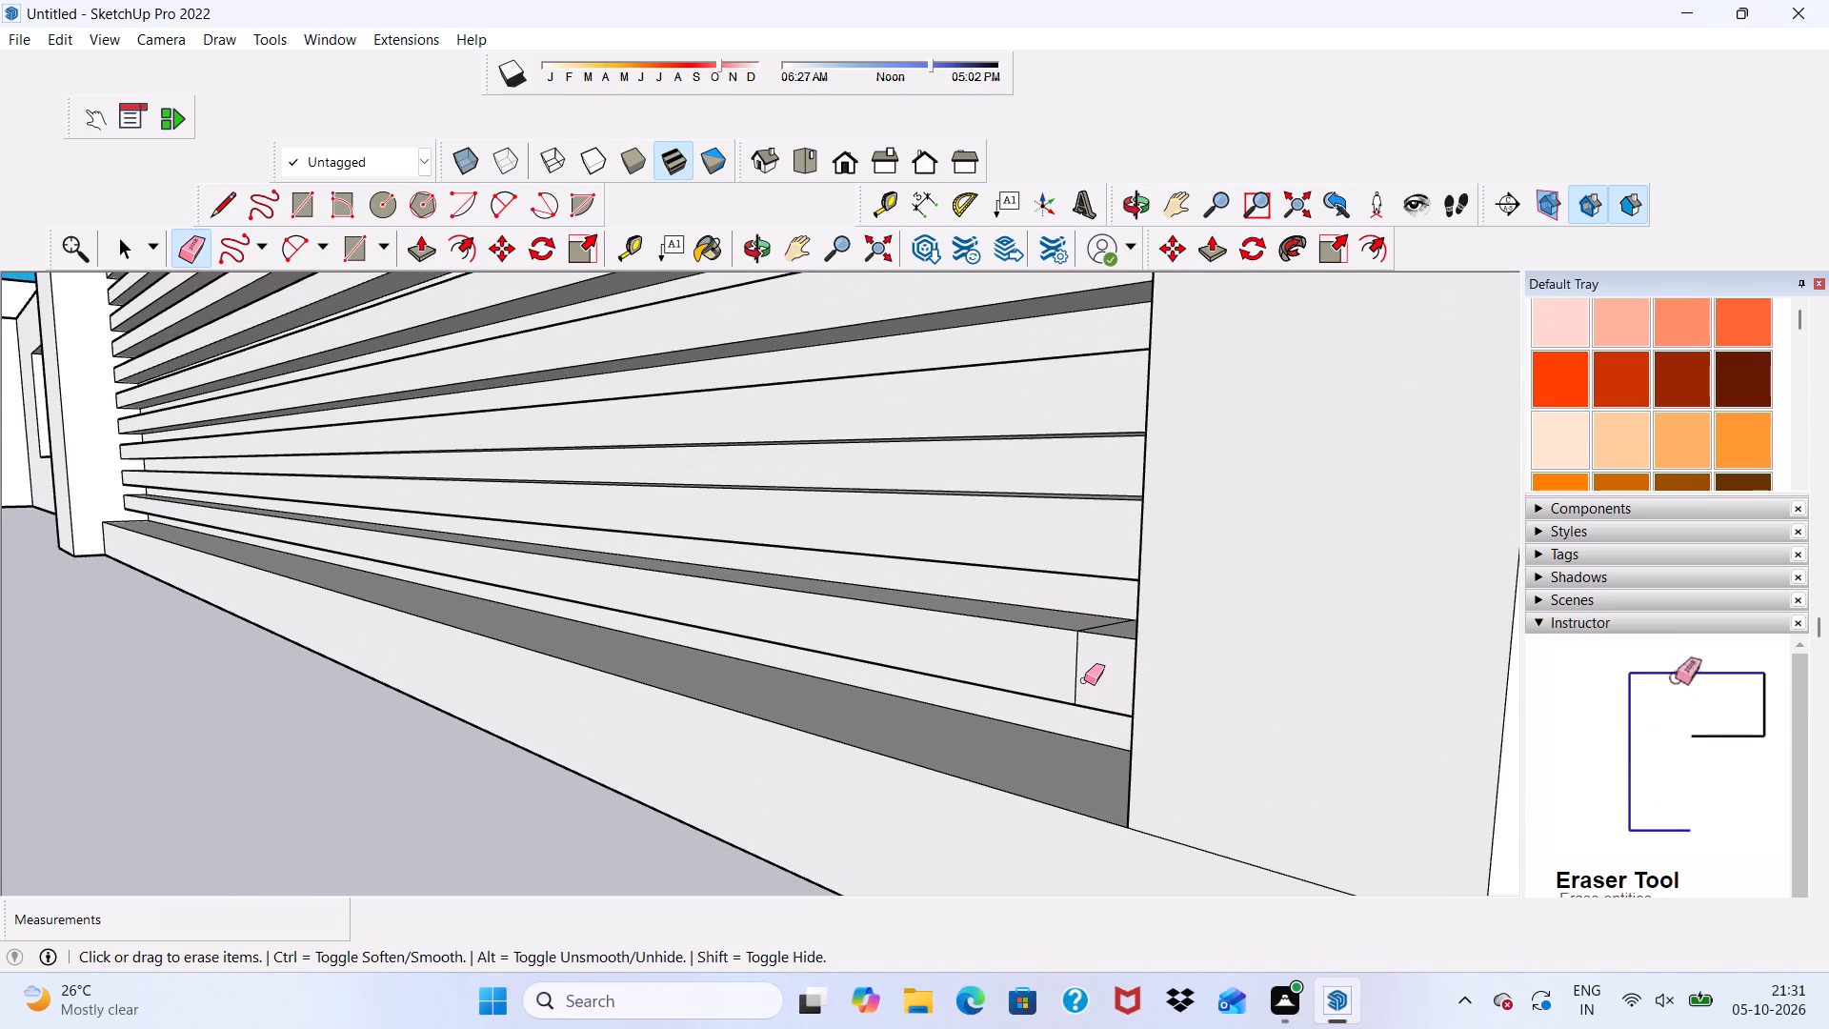
left_click(1073, 677)
scroll(1074, 657, "up", 6)
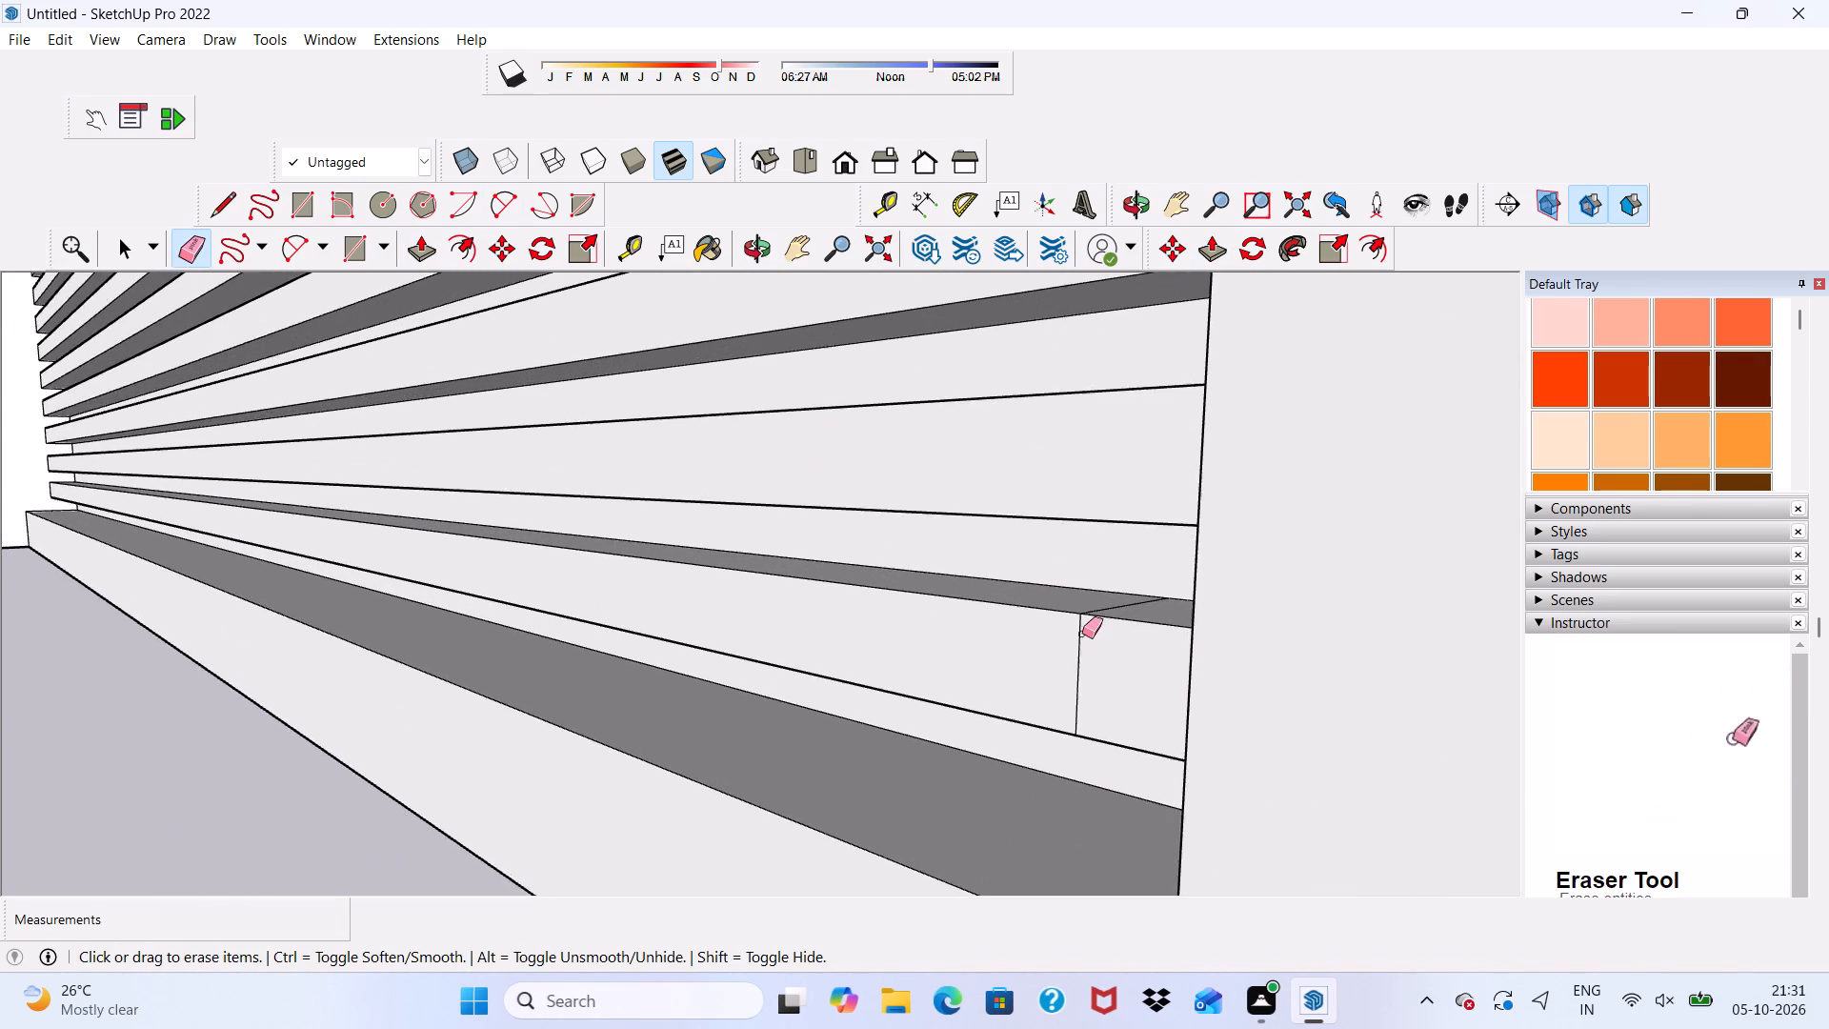
scroll(1082, 634, "up", 5)
left_click(1092, 598)
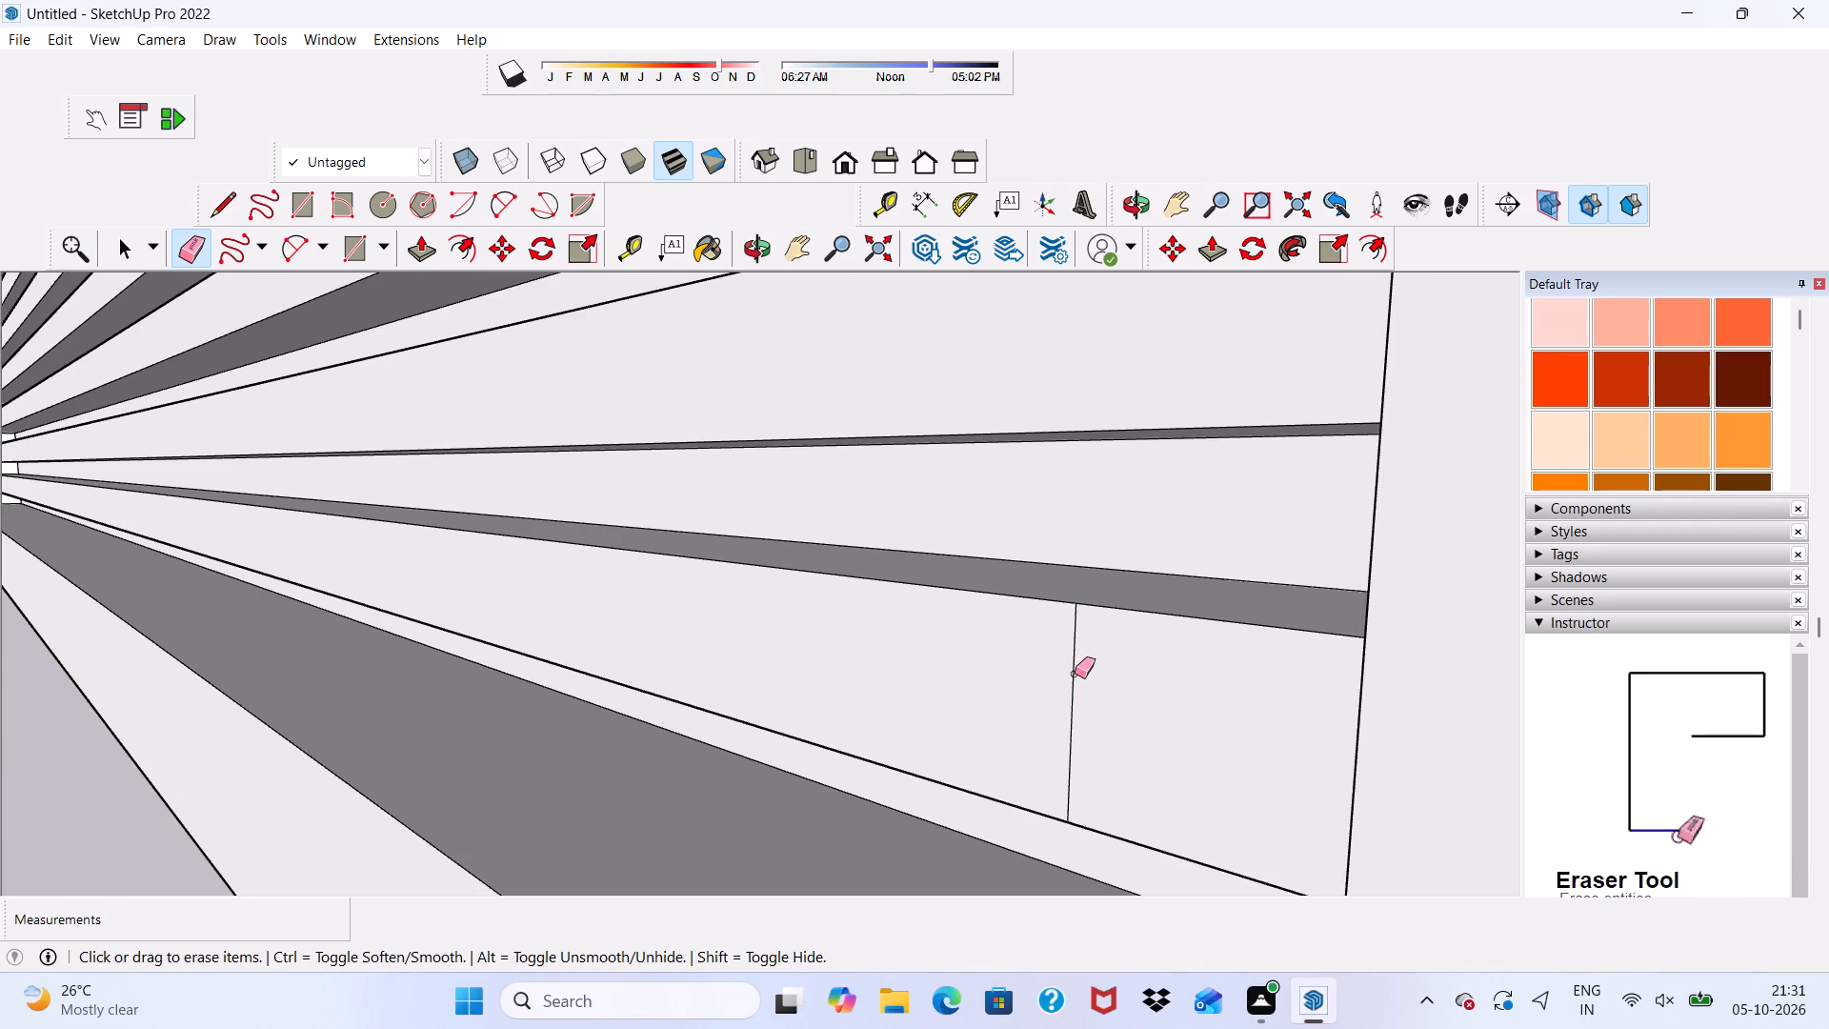
left_click(1075, 674)
scroll(1082, 652, "down", 1)
scroll(1073, 655, "up", 2)
scroll(1067, 658, "down", 4)
middle_click_drag(1029, 682, 1299, 474)
scroll(985, 892, "up", 4)
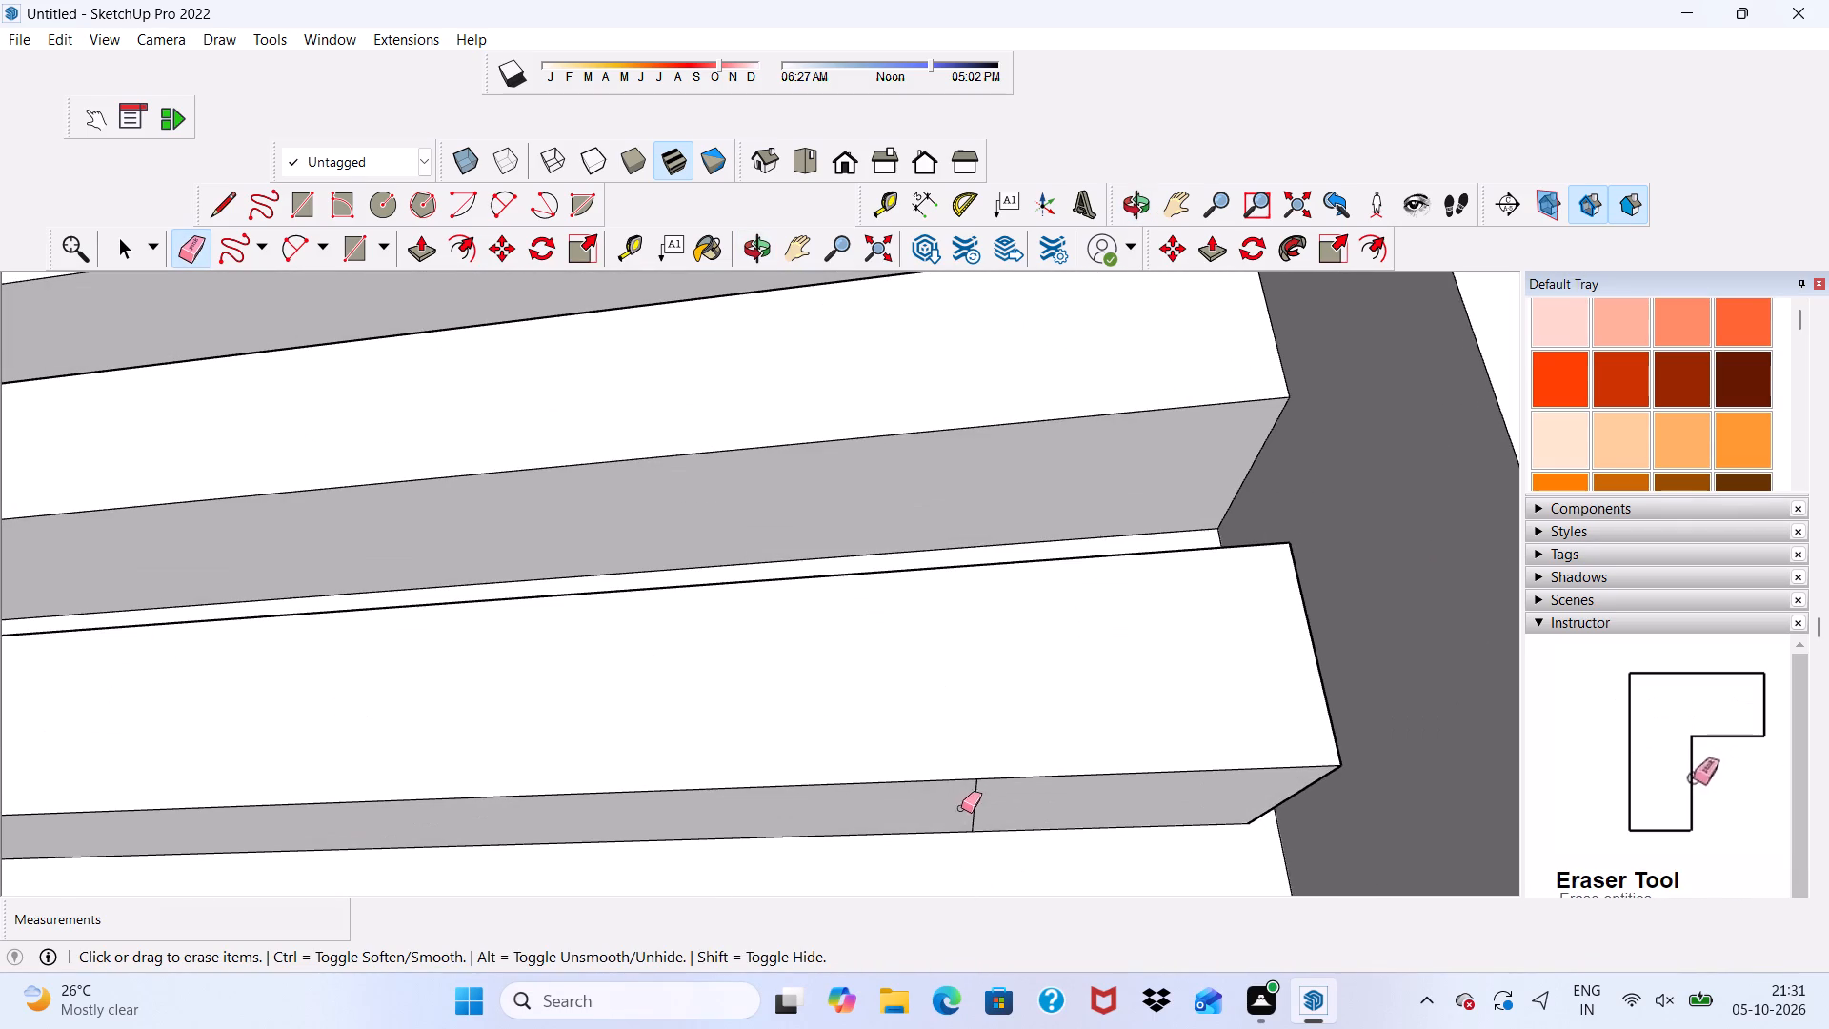
left_click(975, 809)
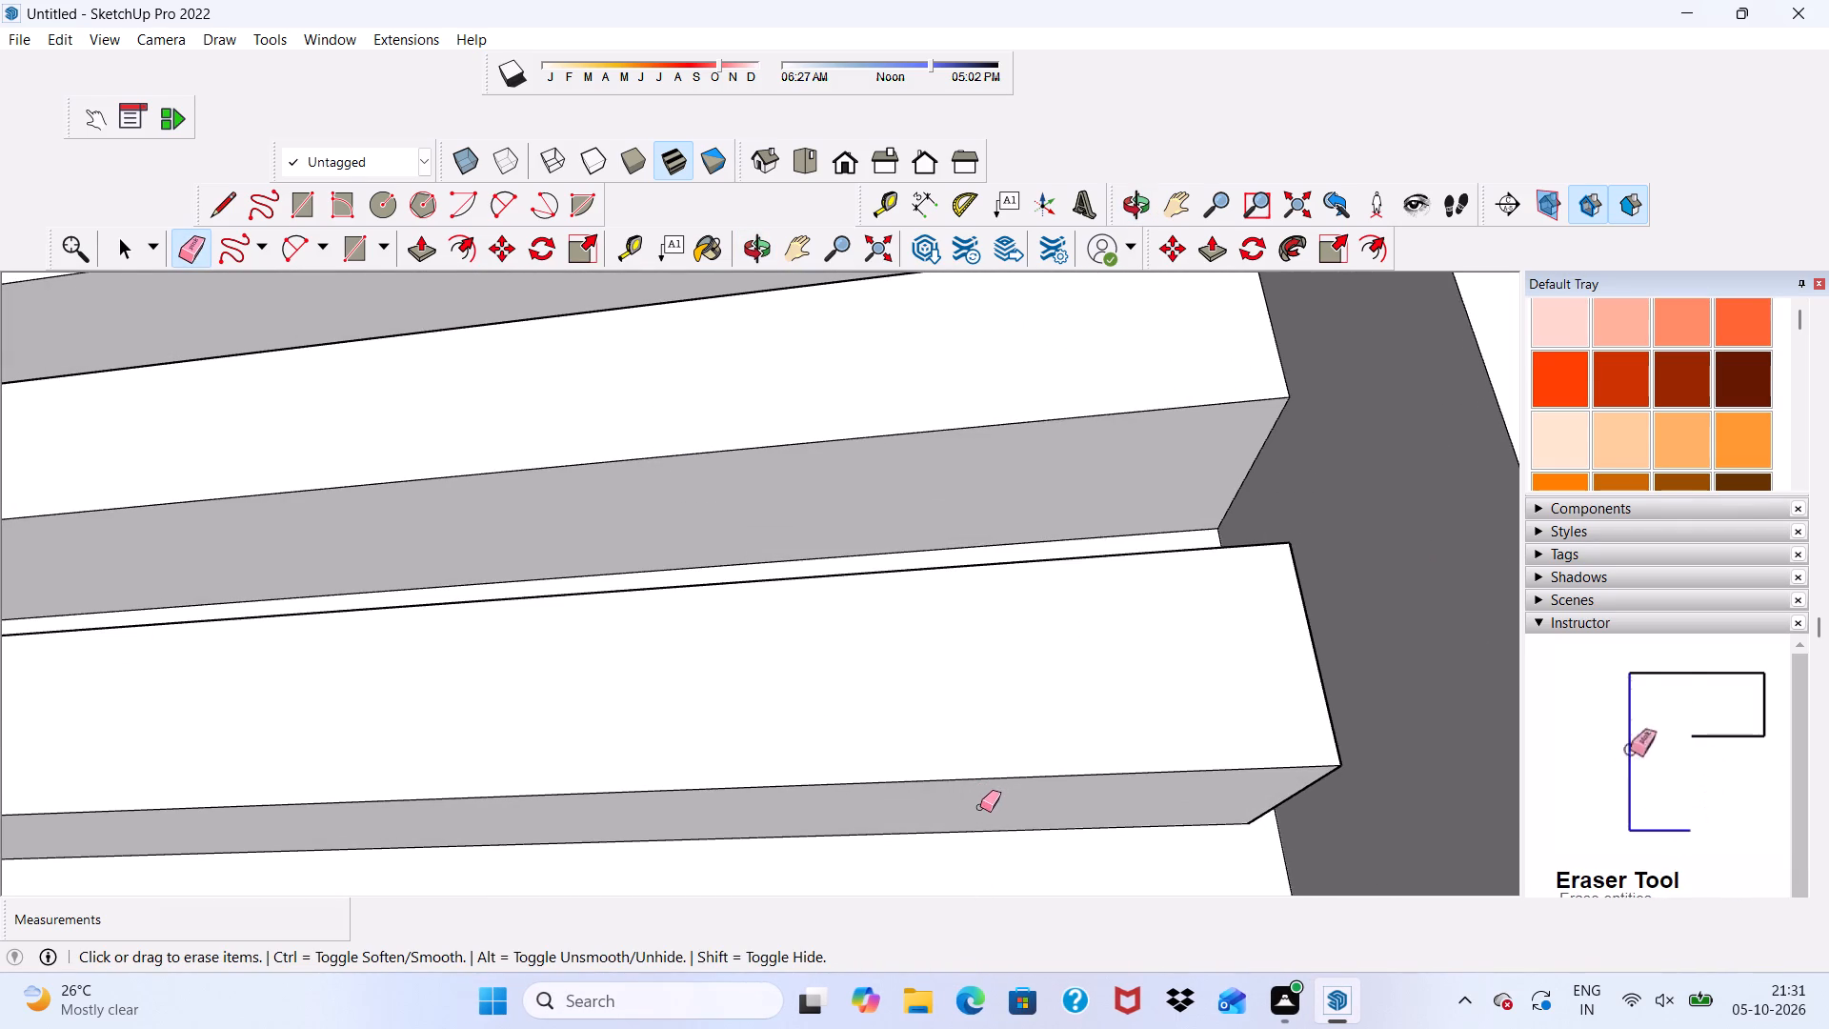
key("space")
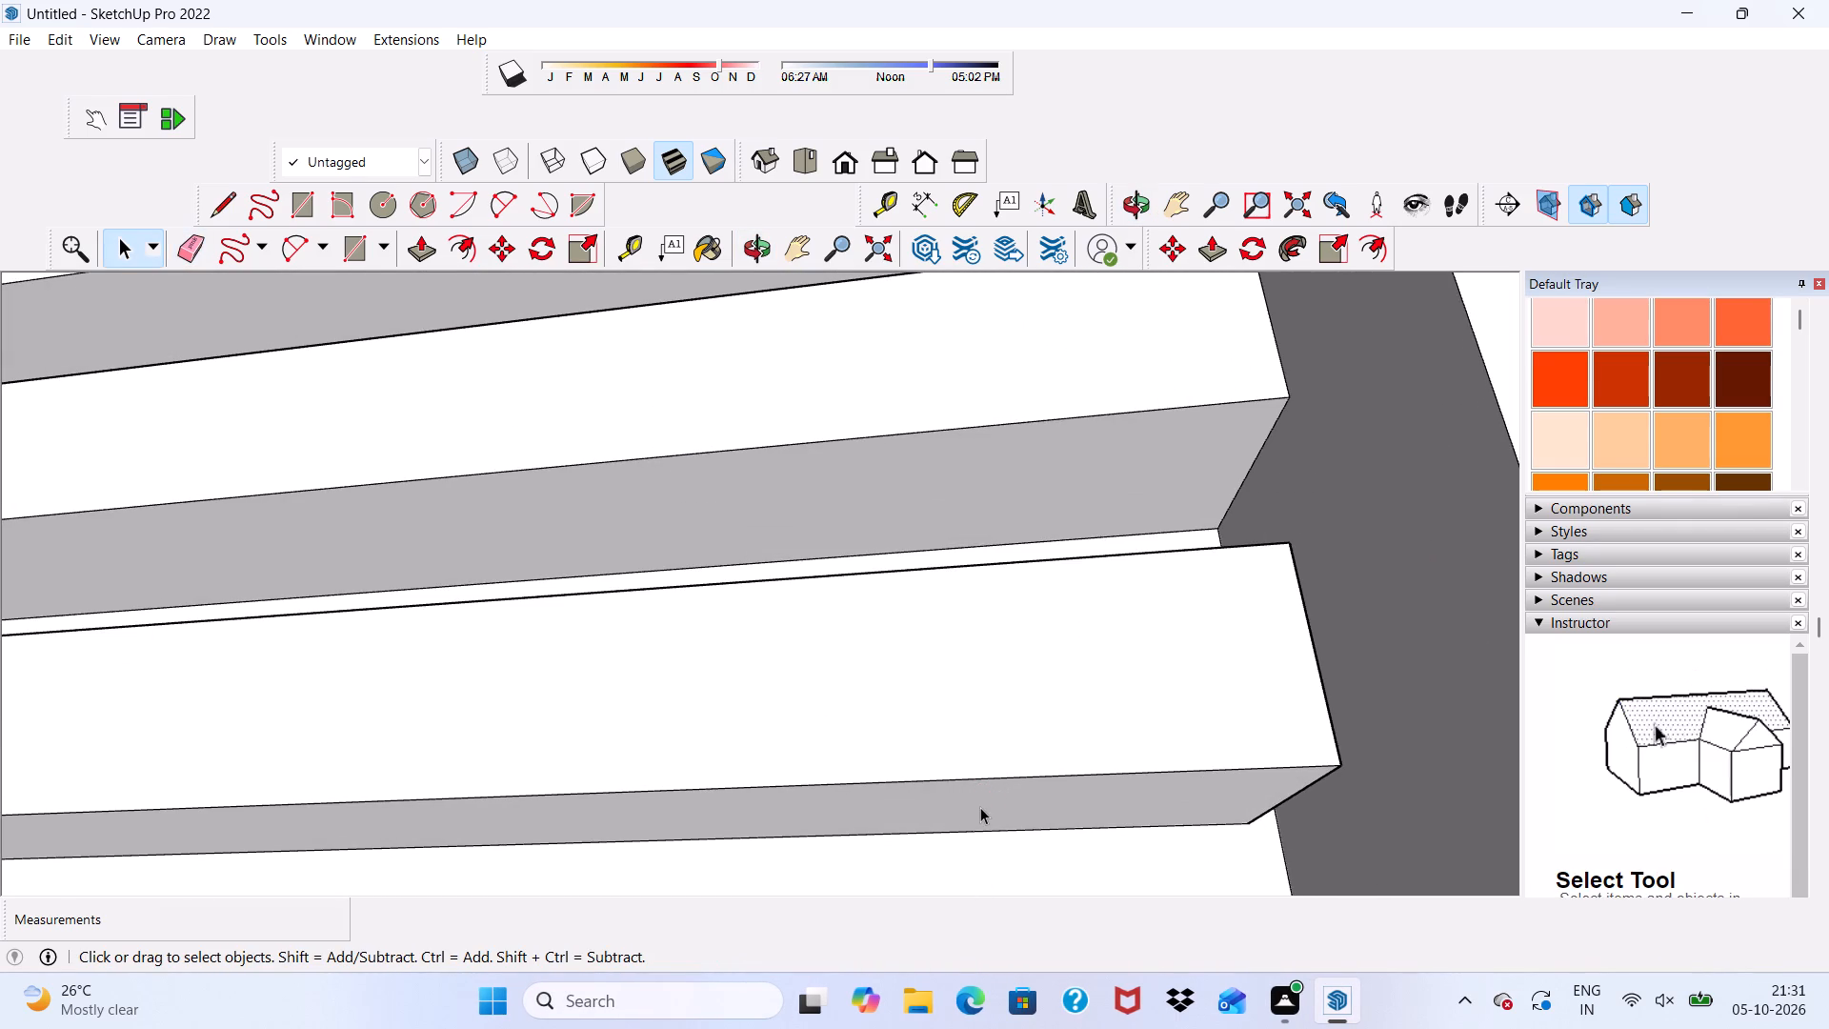
scroll(980, 807, "down", 8)
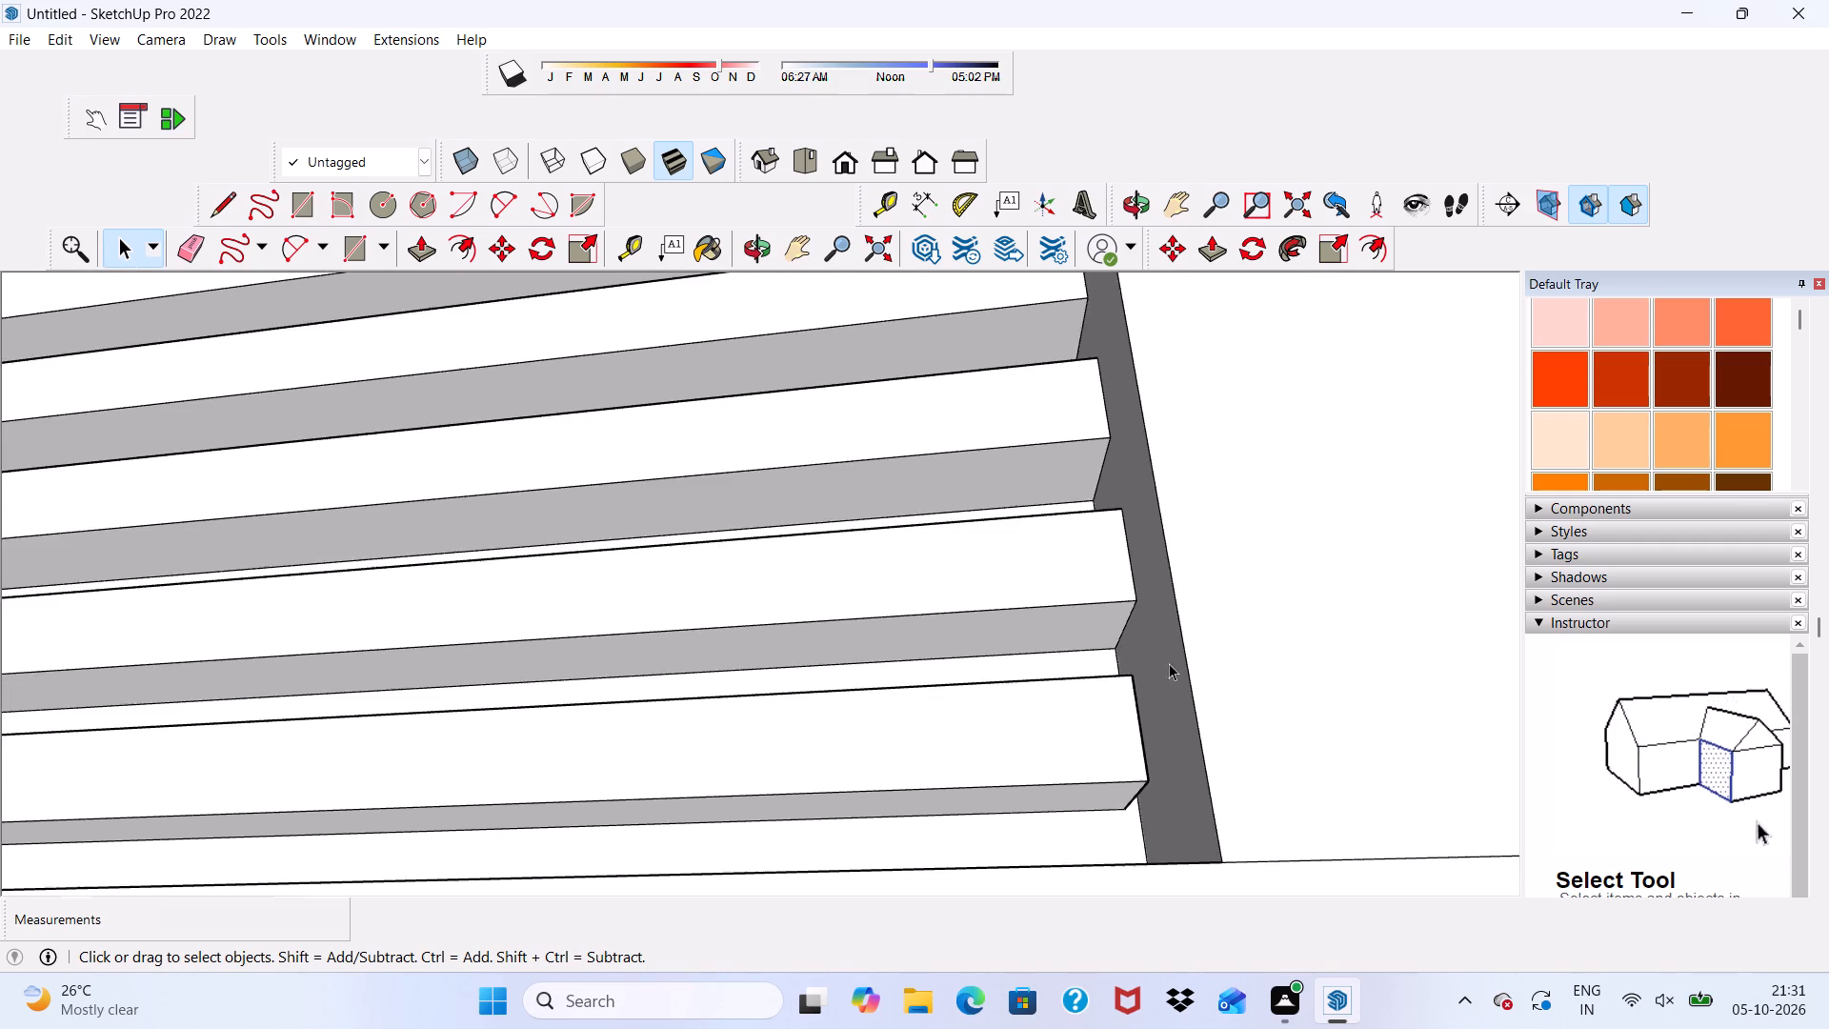
Examine the finished boundary wall panels and the house's front elevation from several angles and distances.
scroll(1169, 663, "down", 2)
scroll(1115, 715, "up", 1)
scroll(1107, 730, "down", 20)
scroll(1107, 730, "down", 13)
scroll(1129, 416, "up", 1)
scroll(1130, 422, "down", 3)
middle_click_drag(1150, 472, 1154, 472)
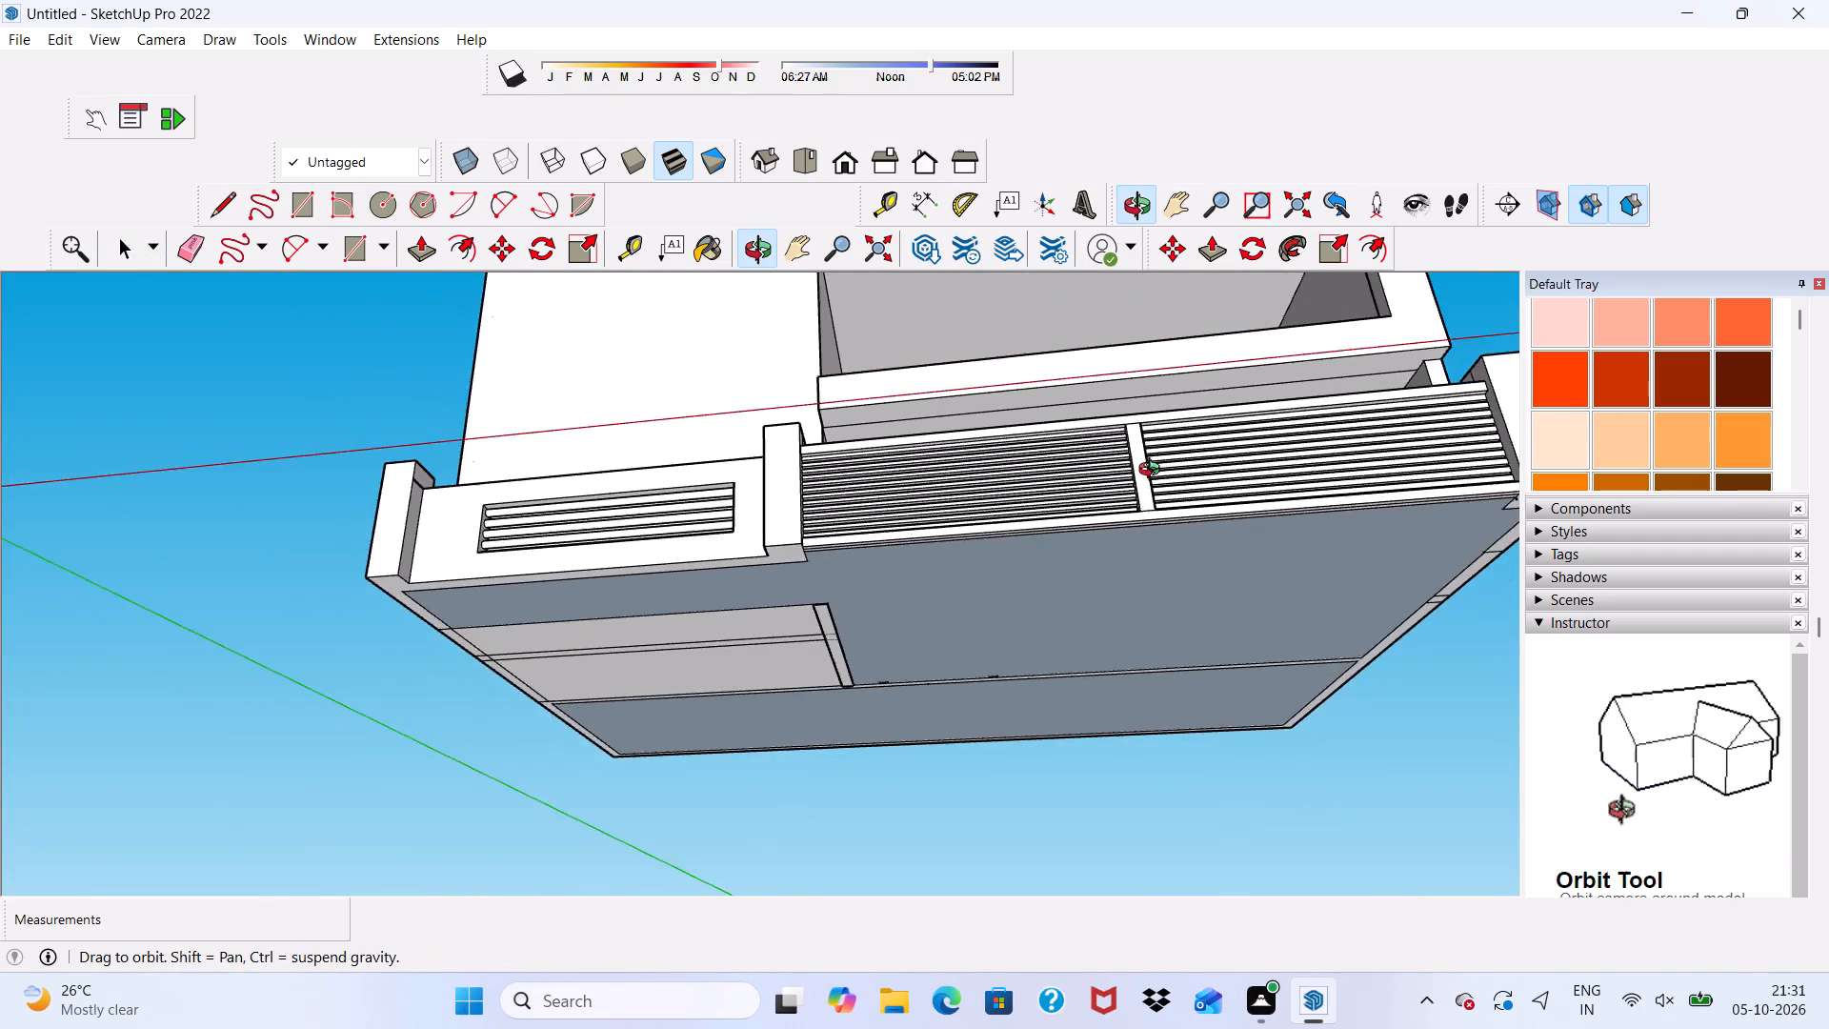
middle_click_drag(1154, 472, 1195, 729)
scroll(923, 465, "down", 4)
scroll(885, 579, "up", 1)
scroll(882, 590, "down", 7)
middle_click_drag(1028, 543, 999, 450)
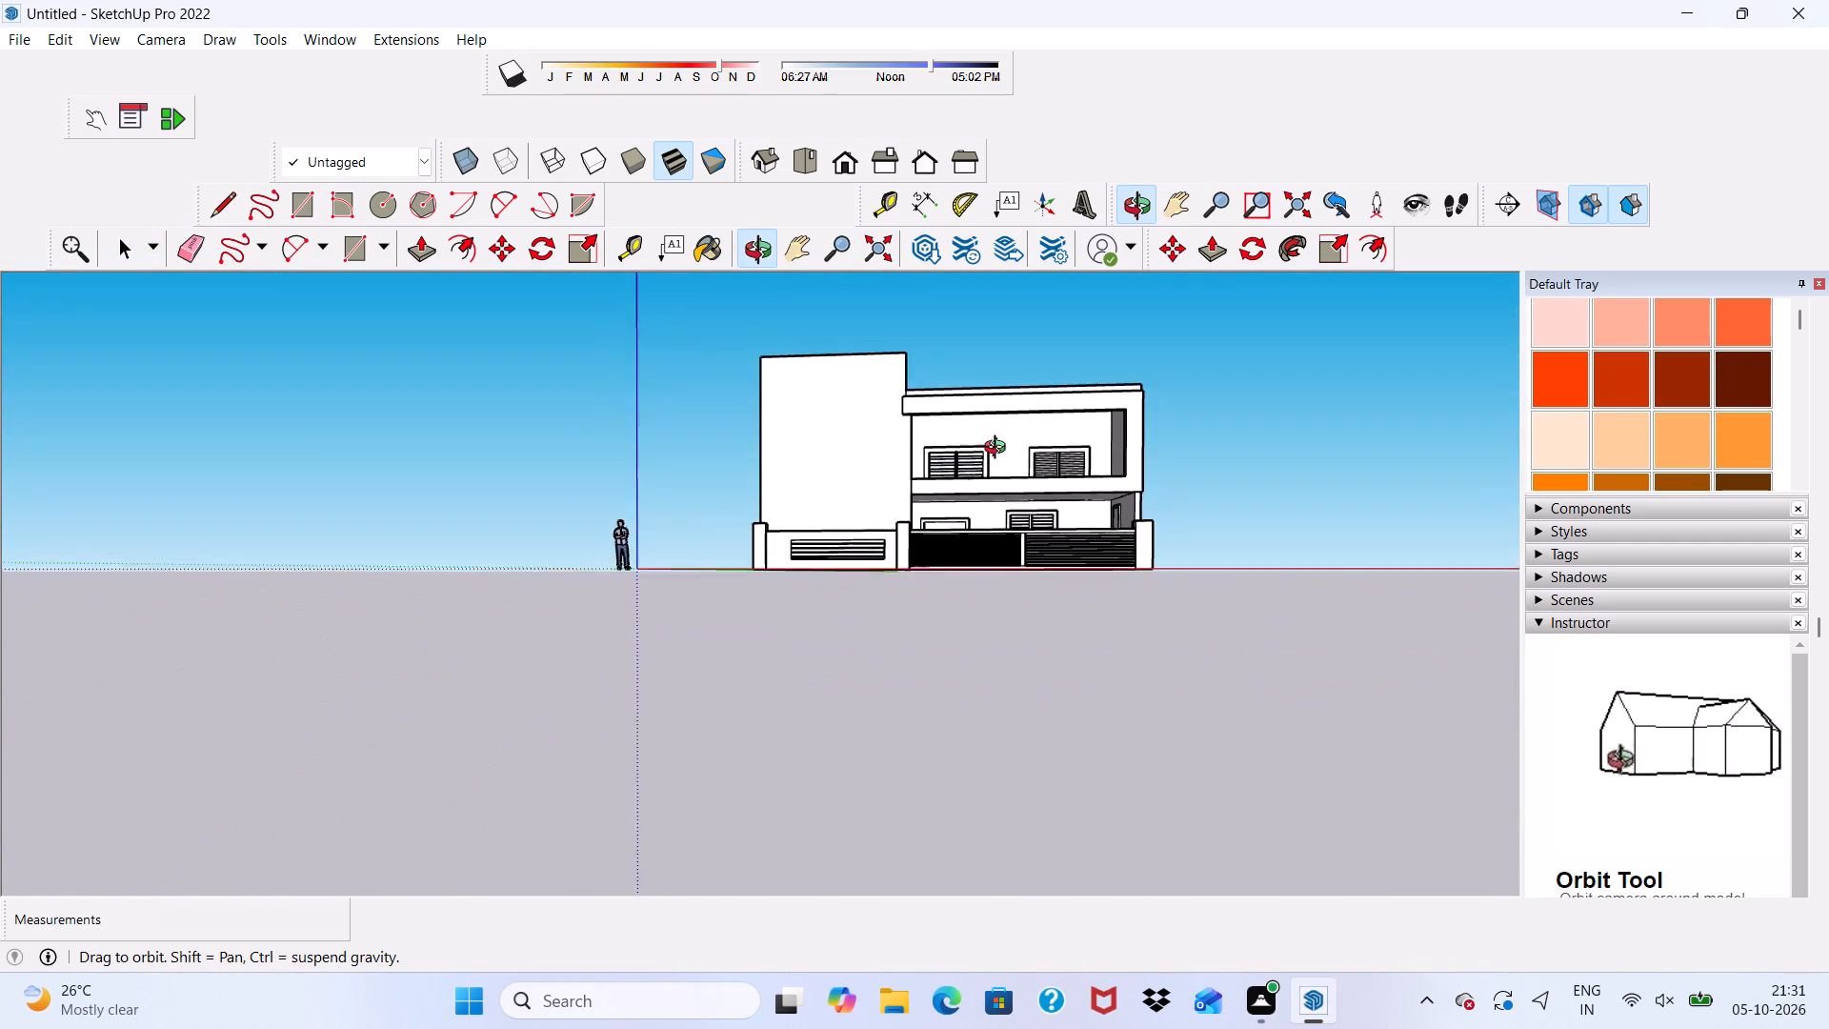
middle_click_drag(999, 450, 990, 449)
scroll(989, 449, "up", 5)
scroll(989, 449, "down", 5)
scroll(977, 445, "up", 2)
scroll(895, 420, "down", 3)
scroll(1109, 420, "up", 2)
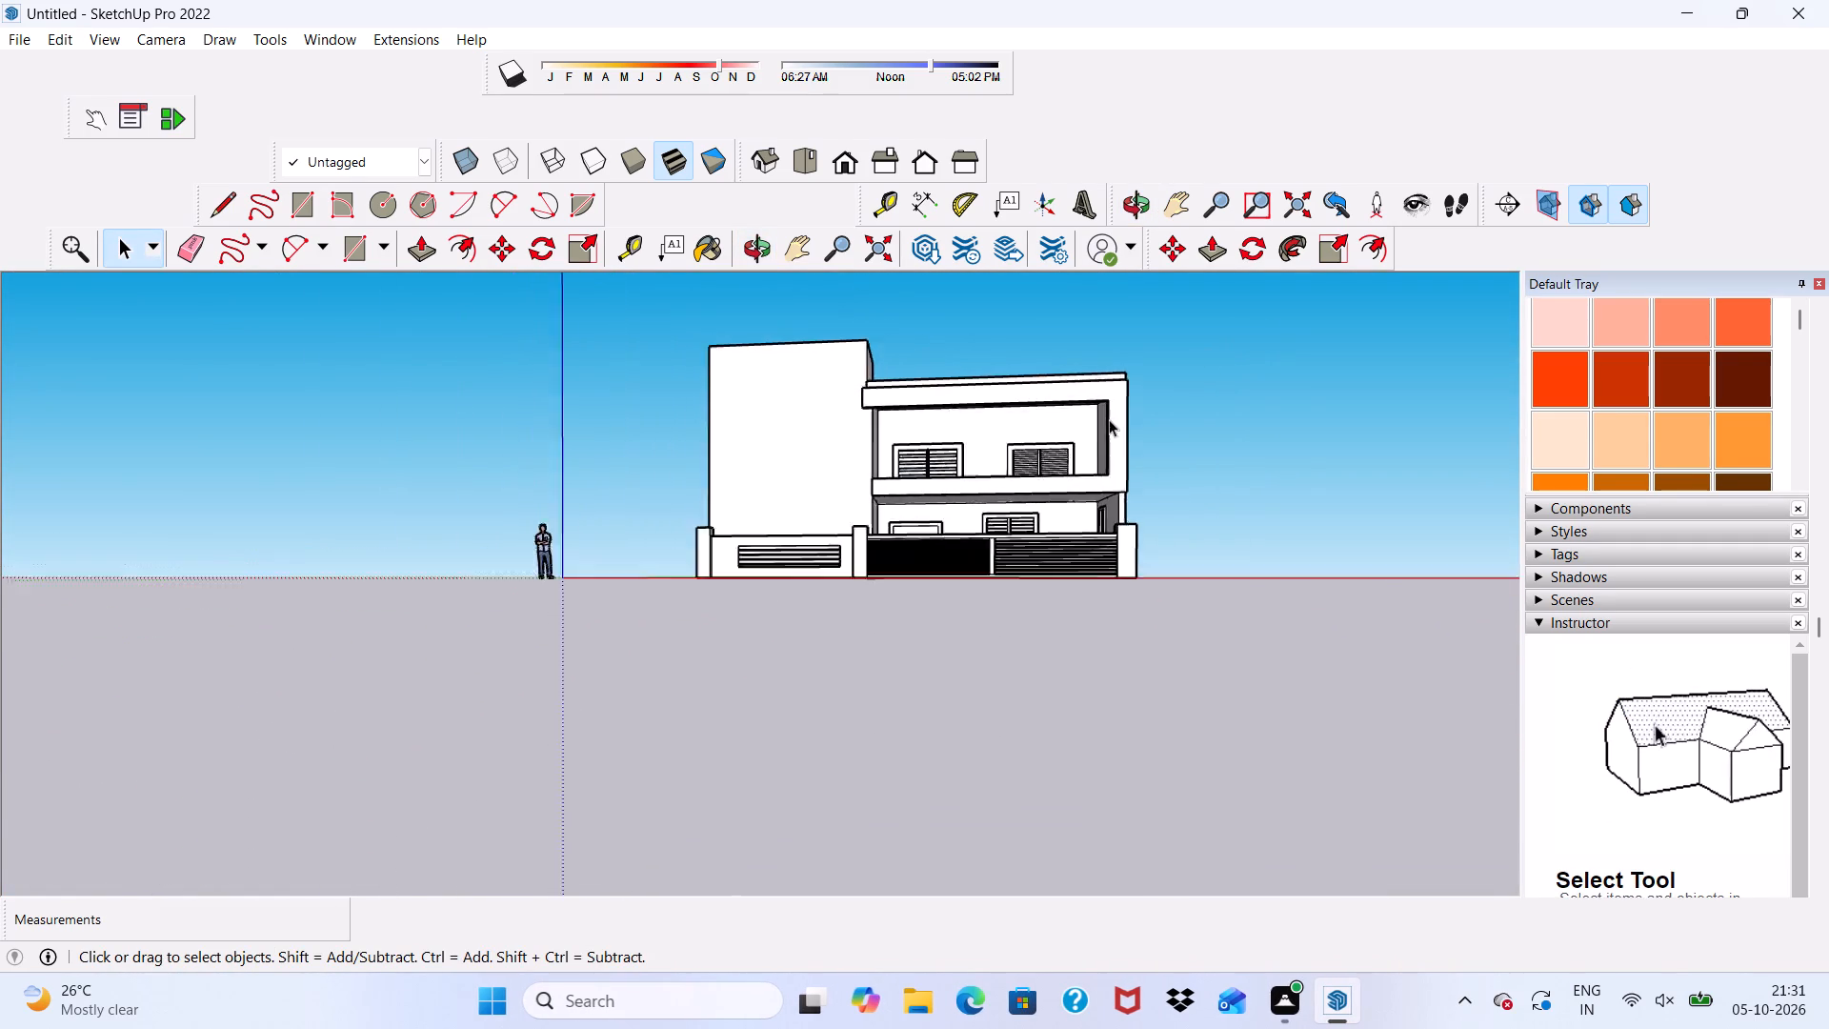
scroll(1109, 419, "up", 4)
scroll(774, 641, "up", 1)
scroll(774, 638, "down", 1)
scroll(774, 636, "up", 4)
middle_click_drag(415, 553, 675, 540)
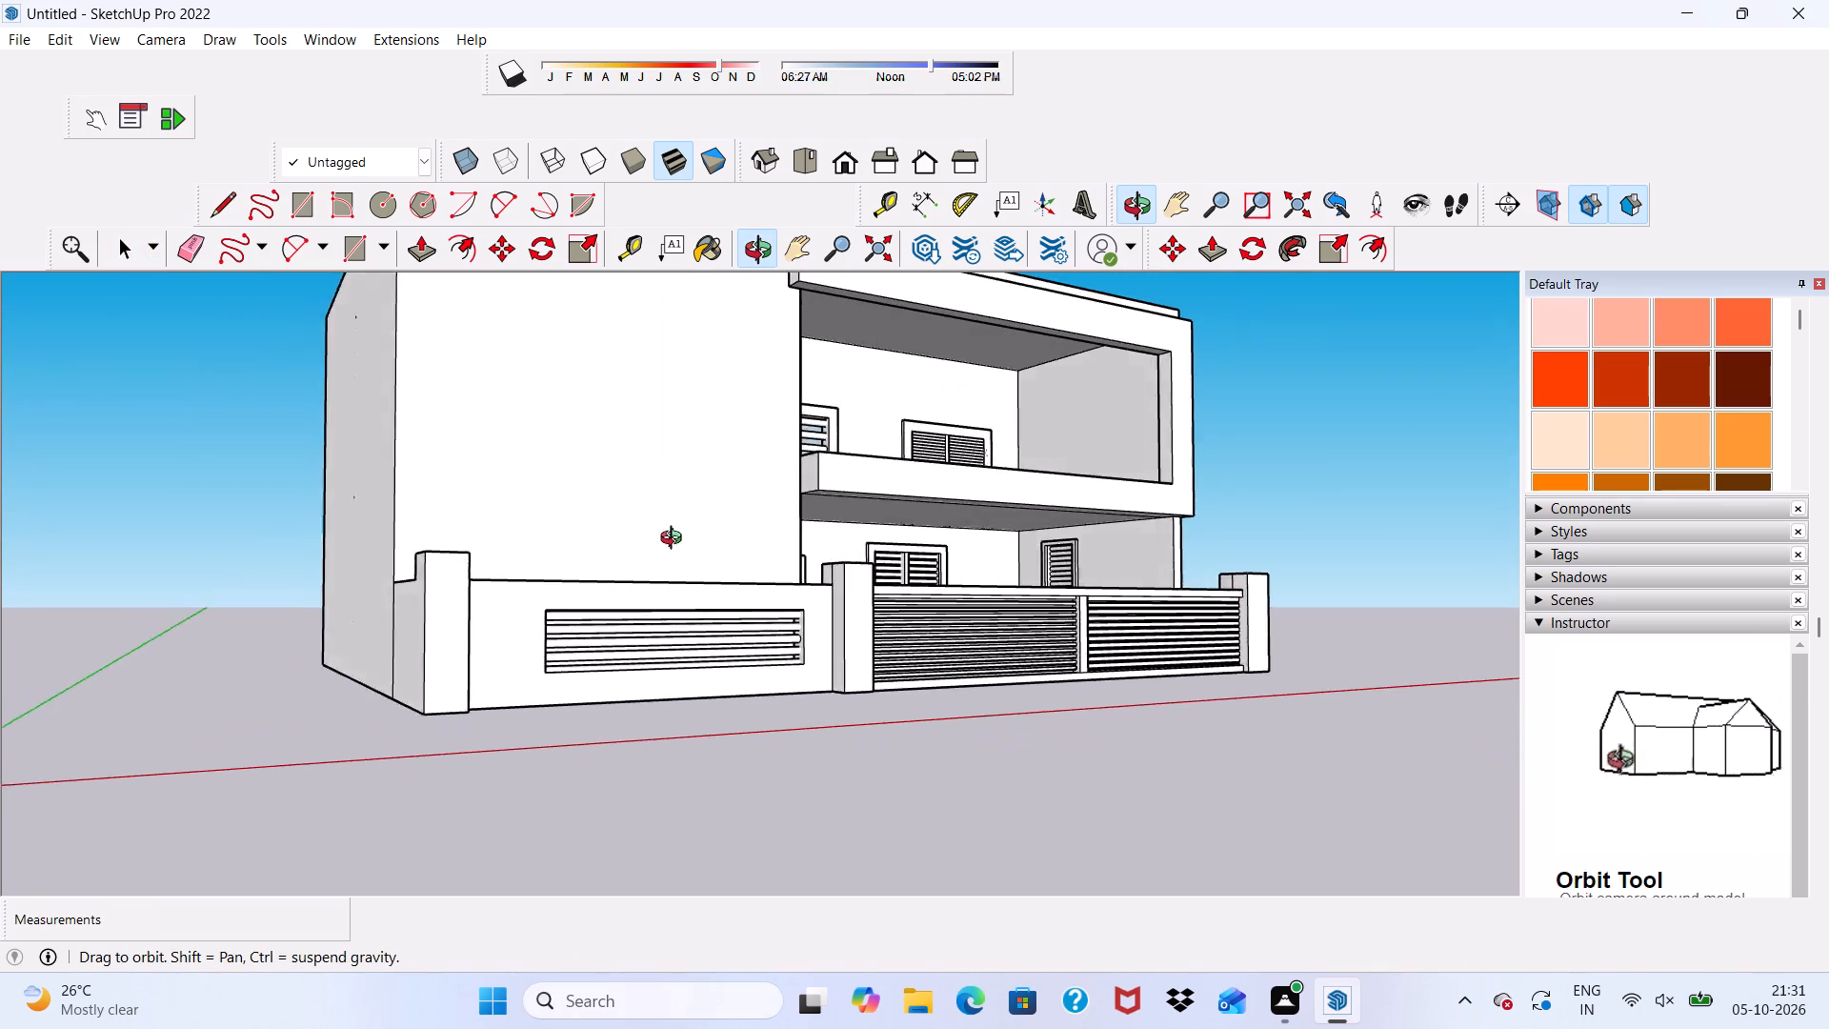
middle_click_drag(675, 540, 597, 550)
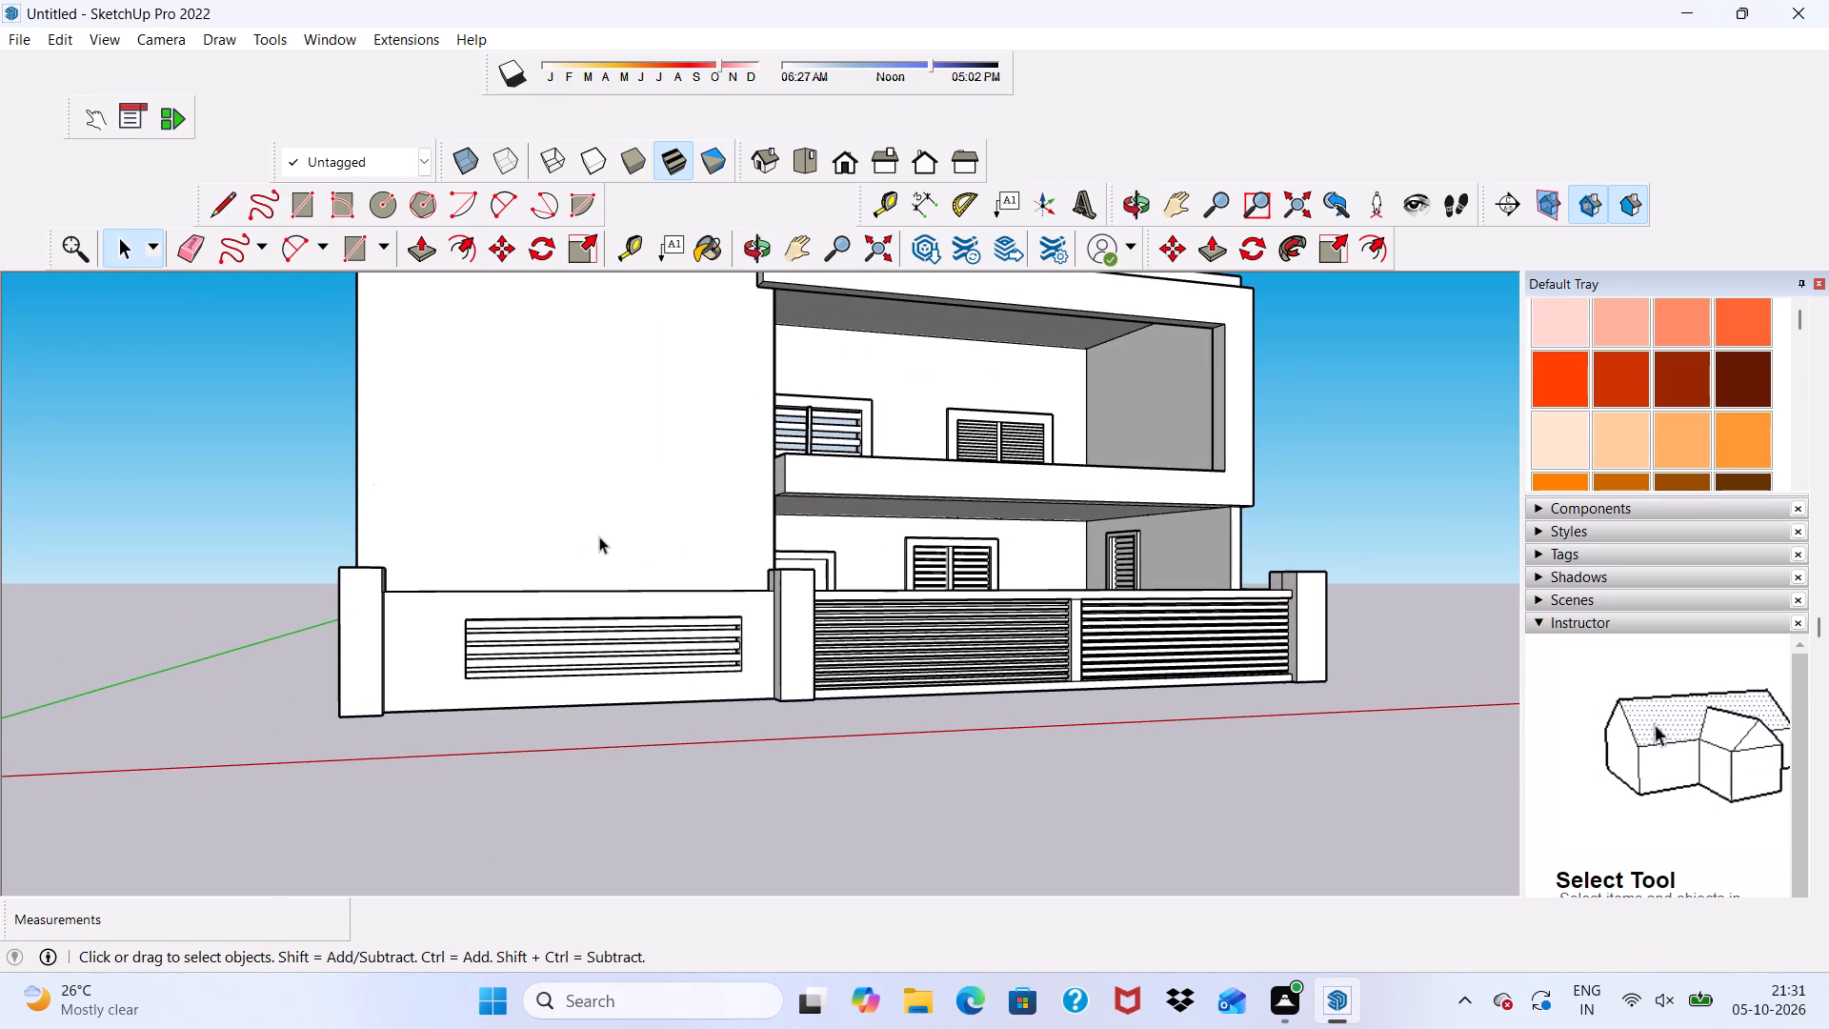
scroll(758, 474, "up", 1)
scroll(898, 448, "down", 12)
scroll(922, 427, "up", 1)
scroll(922, 427, "down", 2)
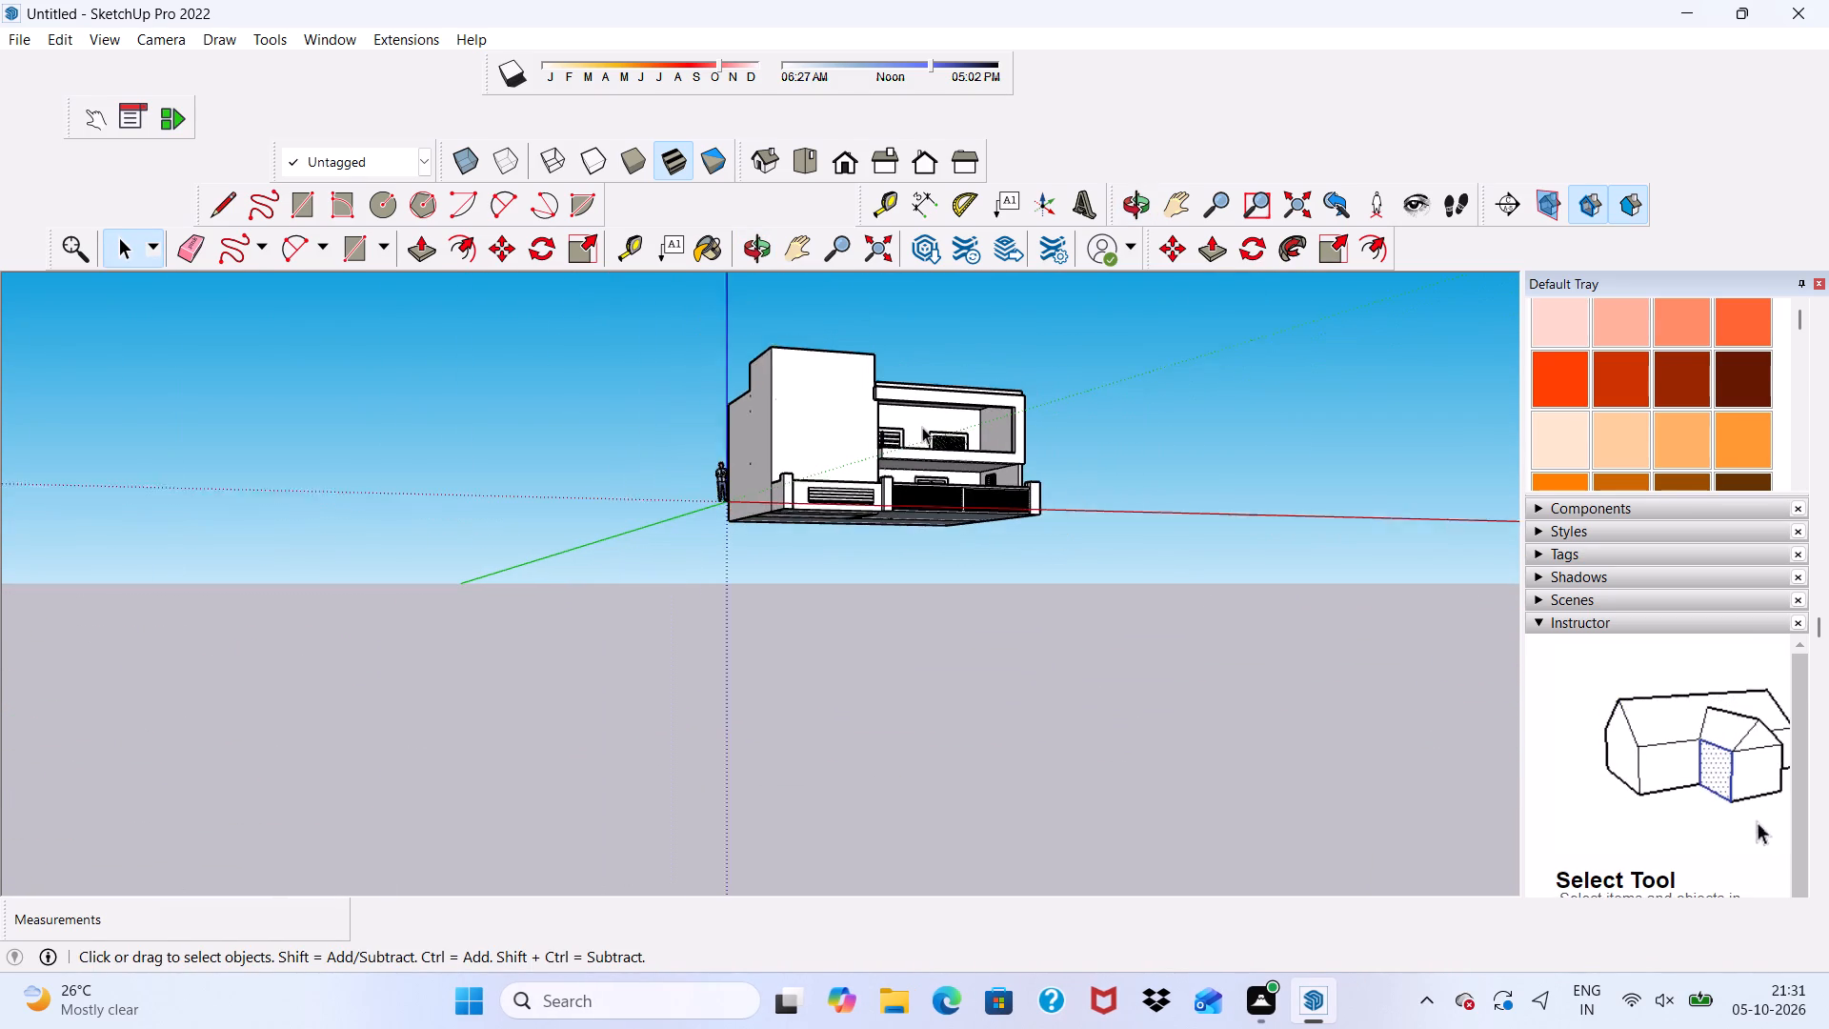
scroll(922, 427, "down", 1)
scroll(914, 426, "up", 3)
scroll(912, 426, "down", 6)
middle_click_drag(952, 416, 857, 576)
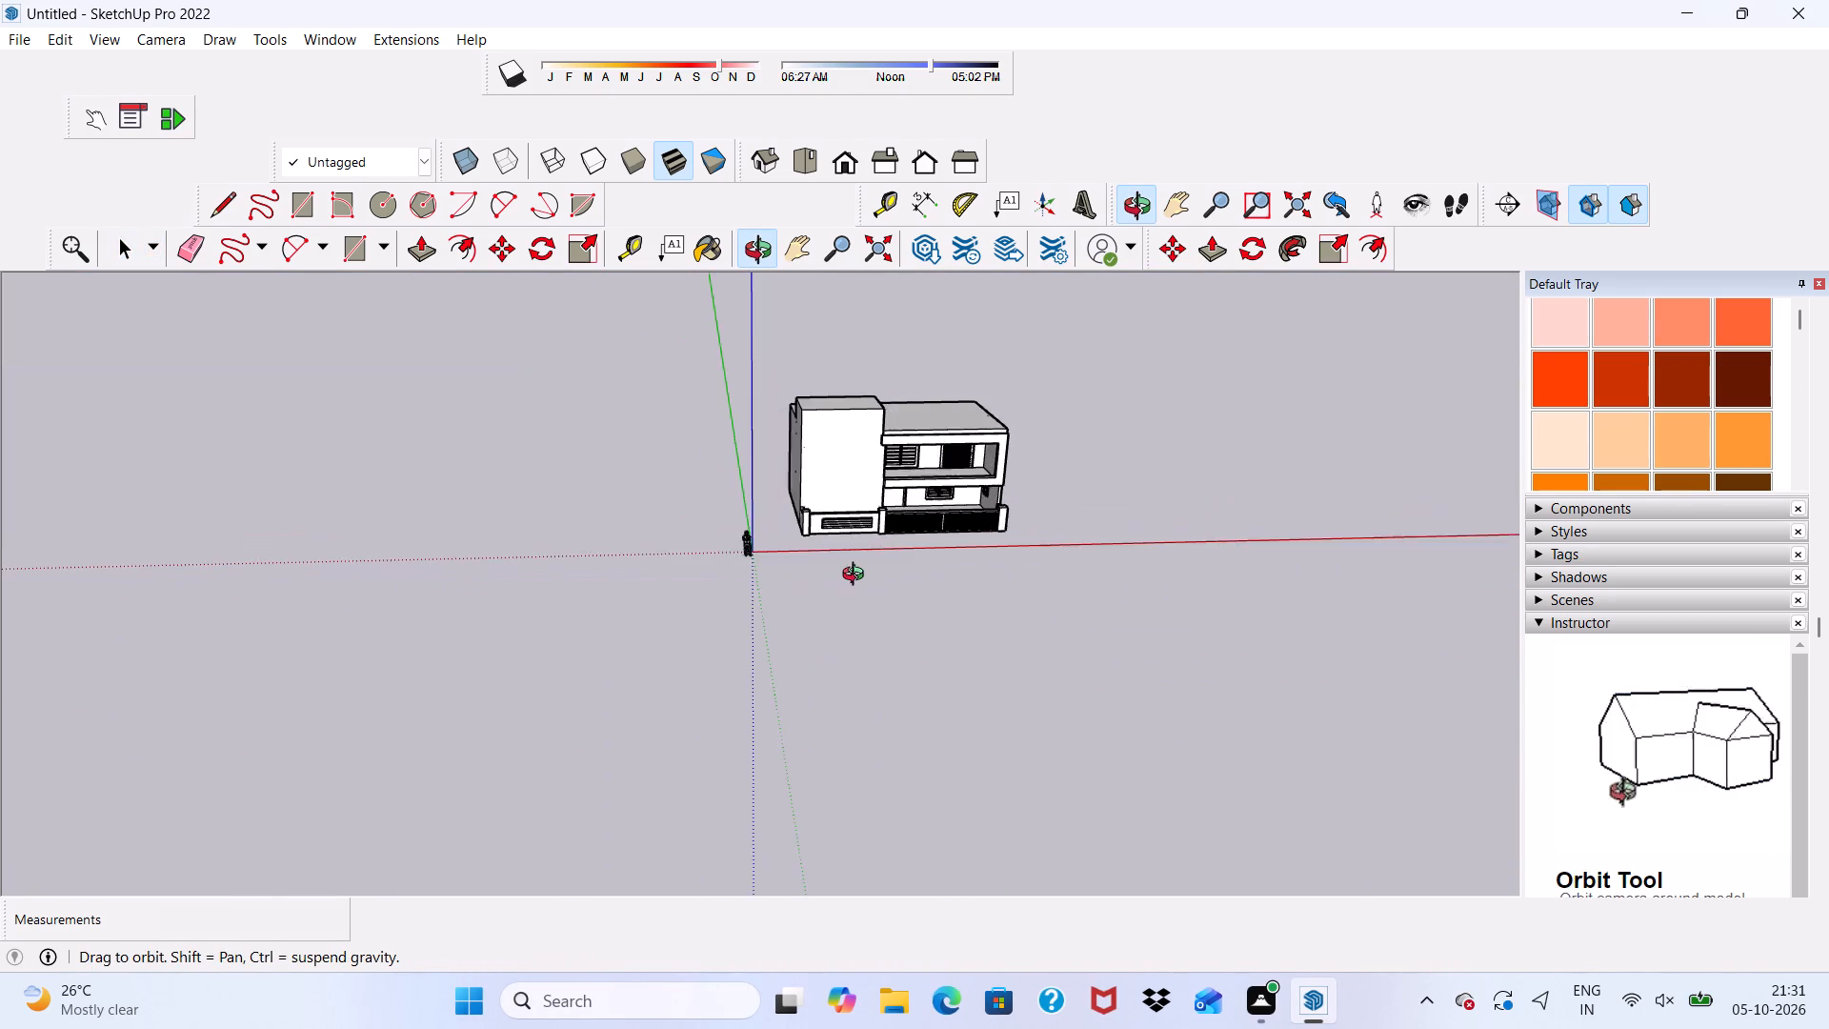
middle_click_drag(857, 576, 874, 542)
scroll(915, 489, "up", 11)
scroll(708, 502, "down", 1)
scroll(943, 548, "up", 4)
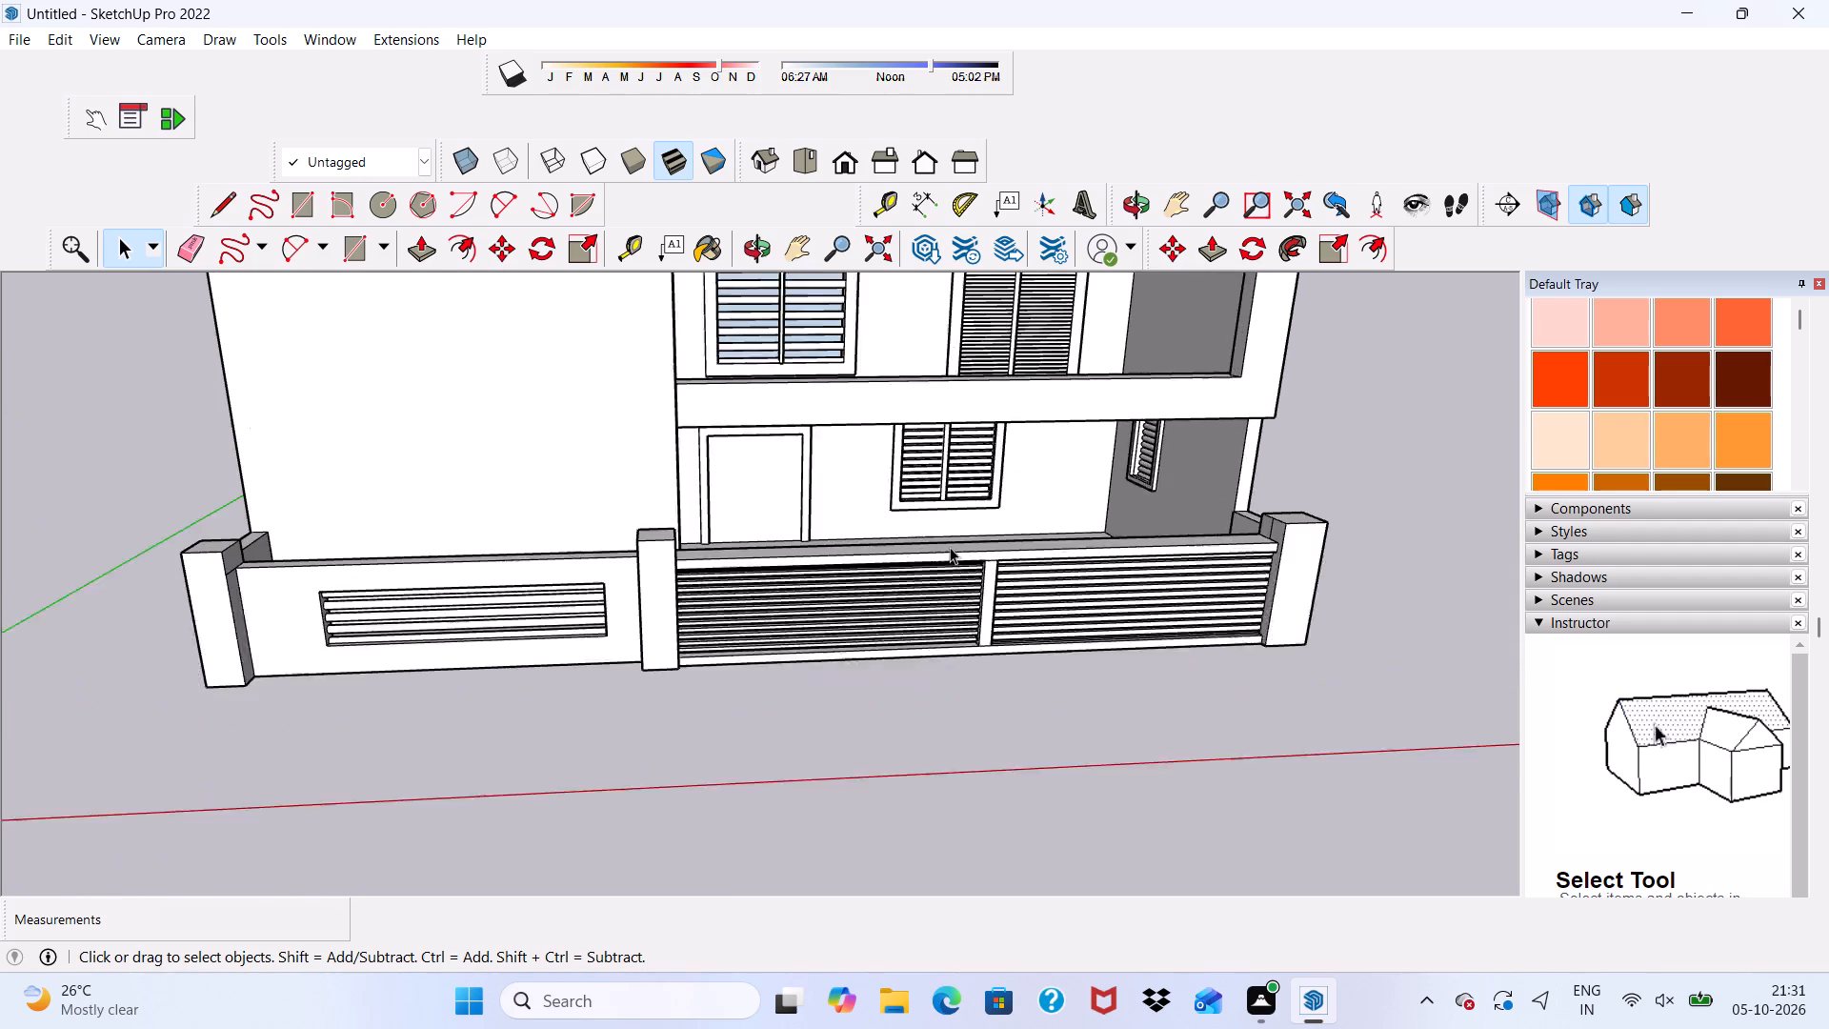
scroll(950, 547, "up", 2)
middle_click_drag(940, 590, 922, 531)
scroll(887, 478, "down", 10)
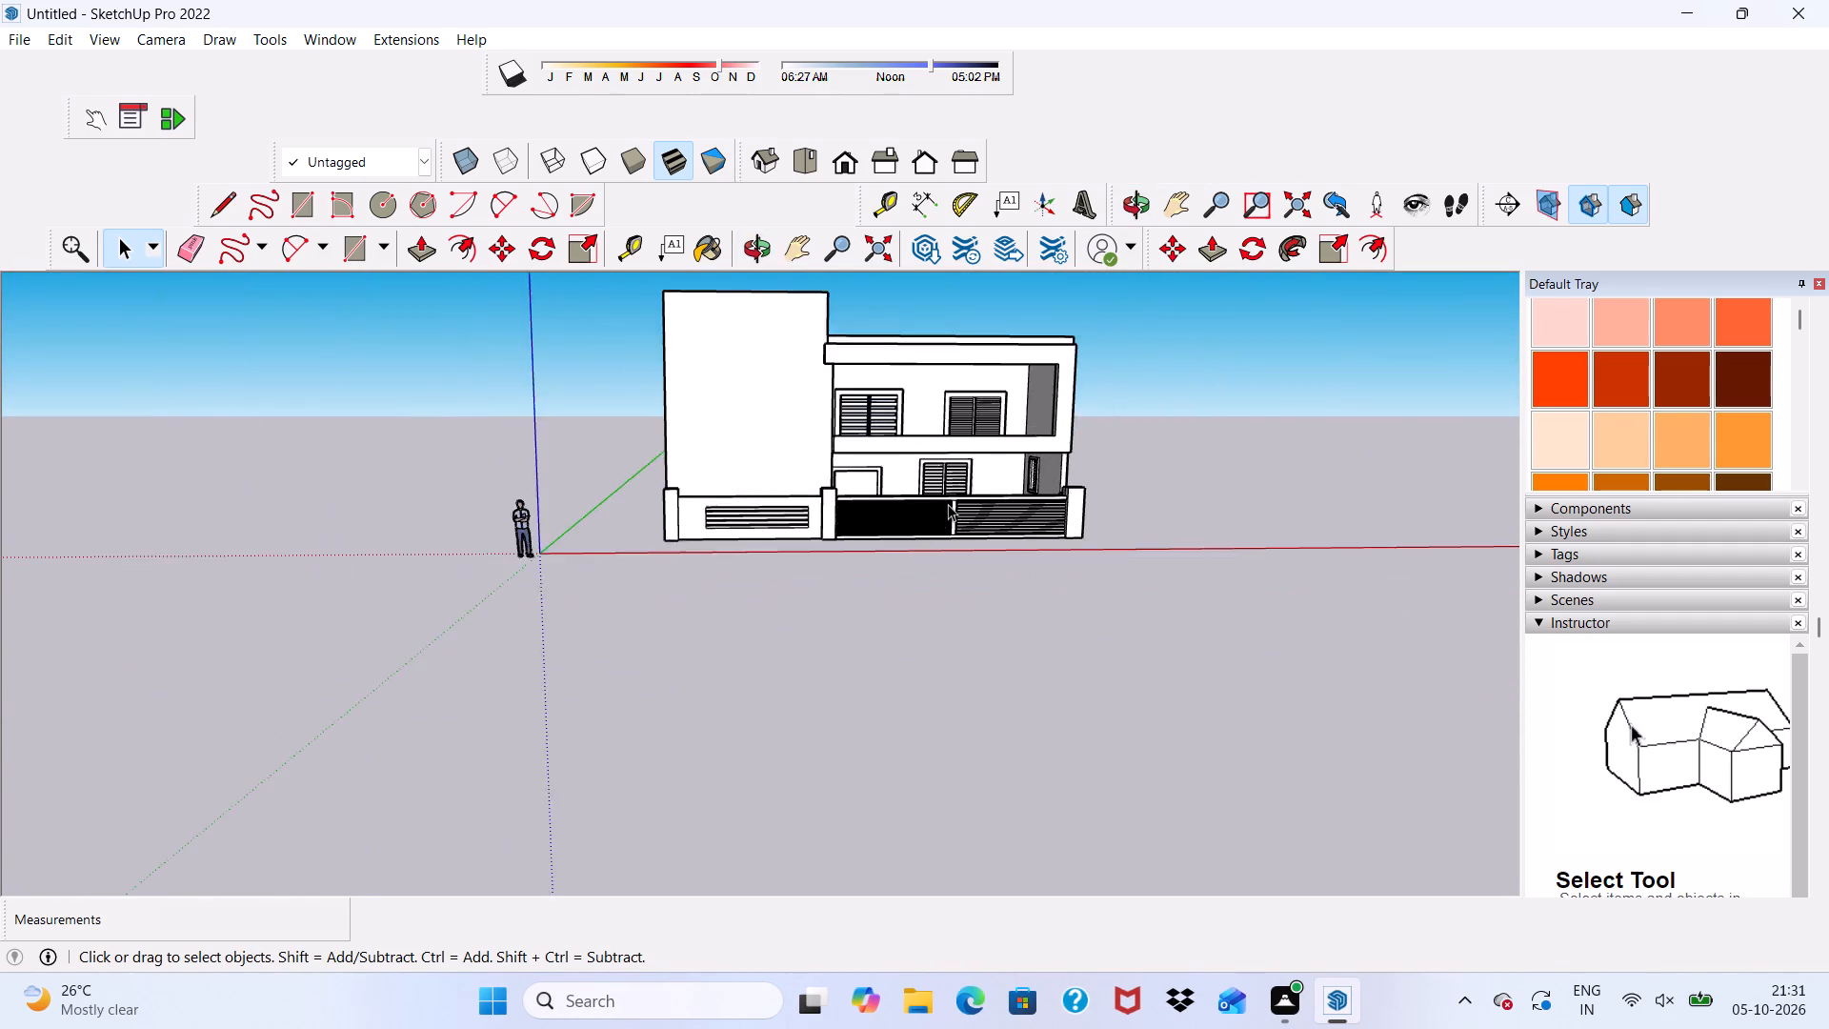
scroll(948, 504, "up", 6)
scroll(927, 458, "down", 8)
middle_click_drag(946, 510, 834, 455)
scroll(834, 455, "up", 10)
middle_click_drag(805, 439, 914, 568)
scroll(815, 447, "down", 1)
scroll(921, 555, "up", 2)
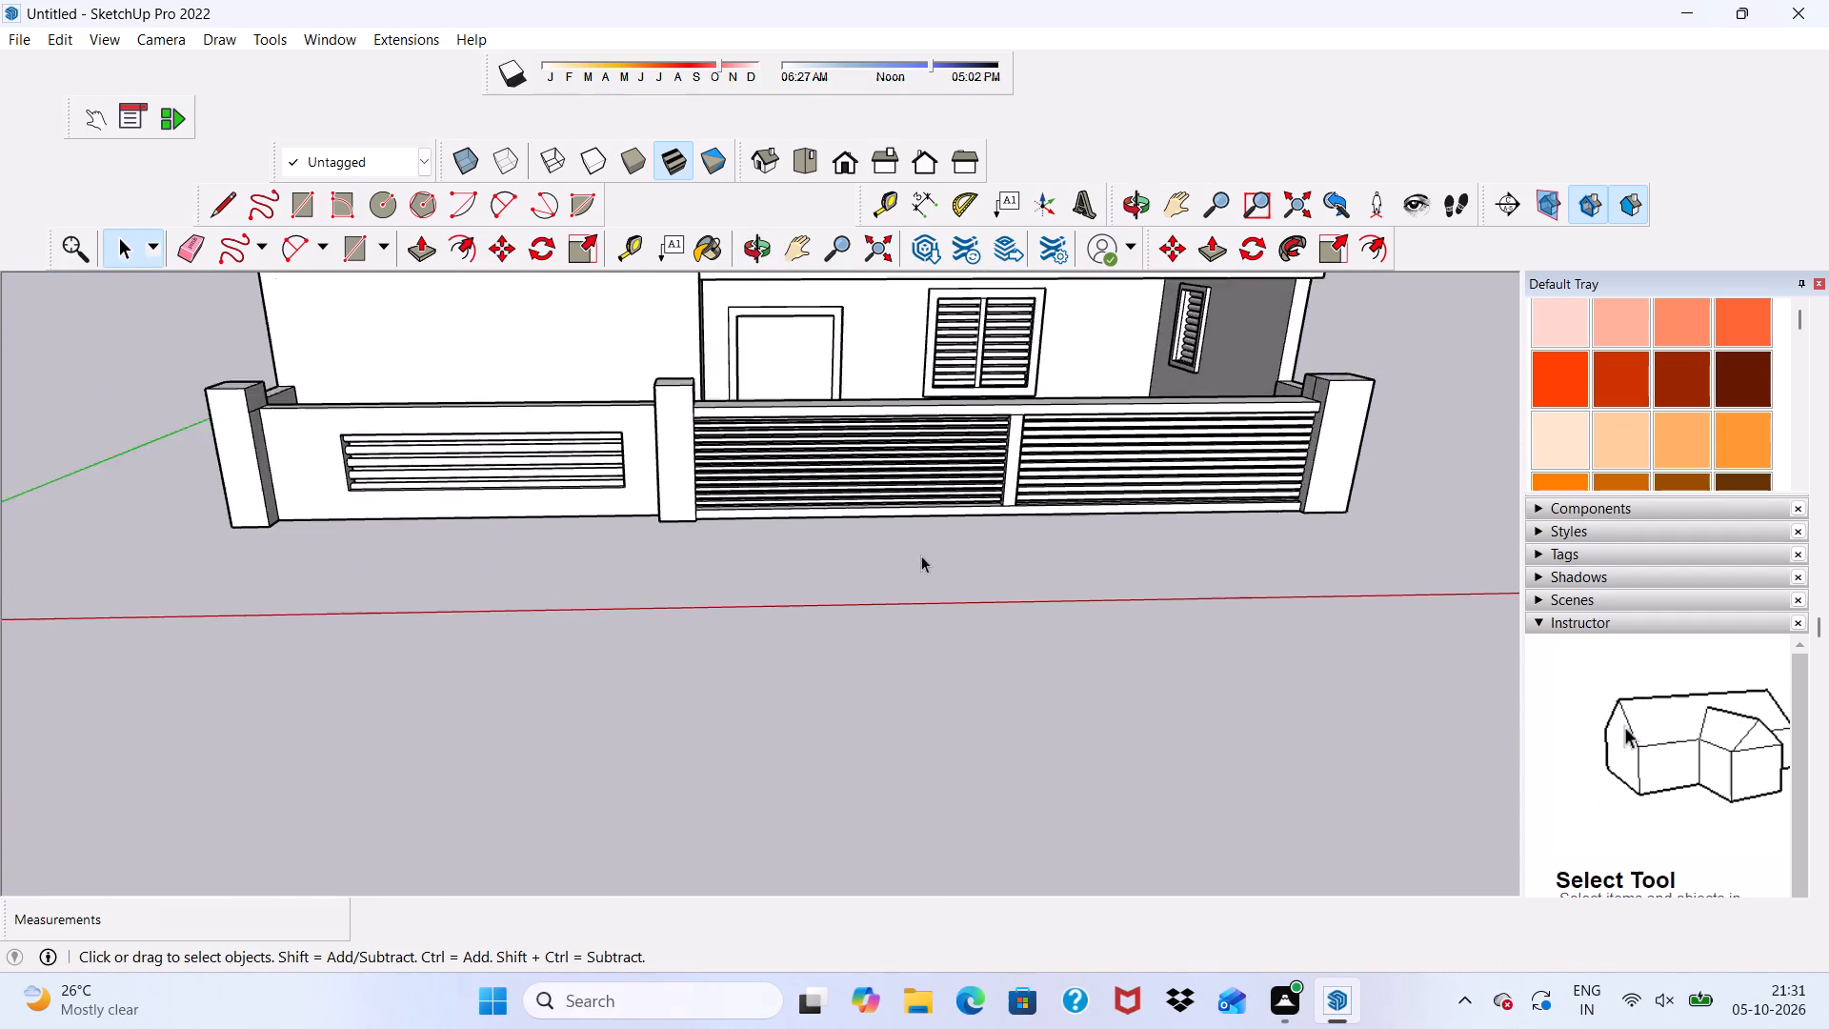
scroll(921, 555, "down", 5)
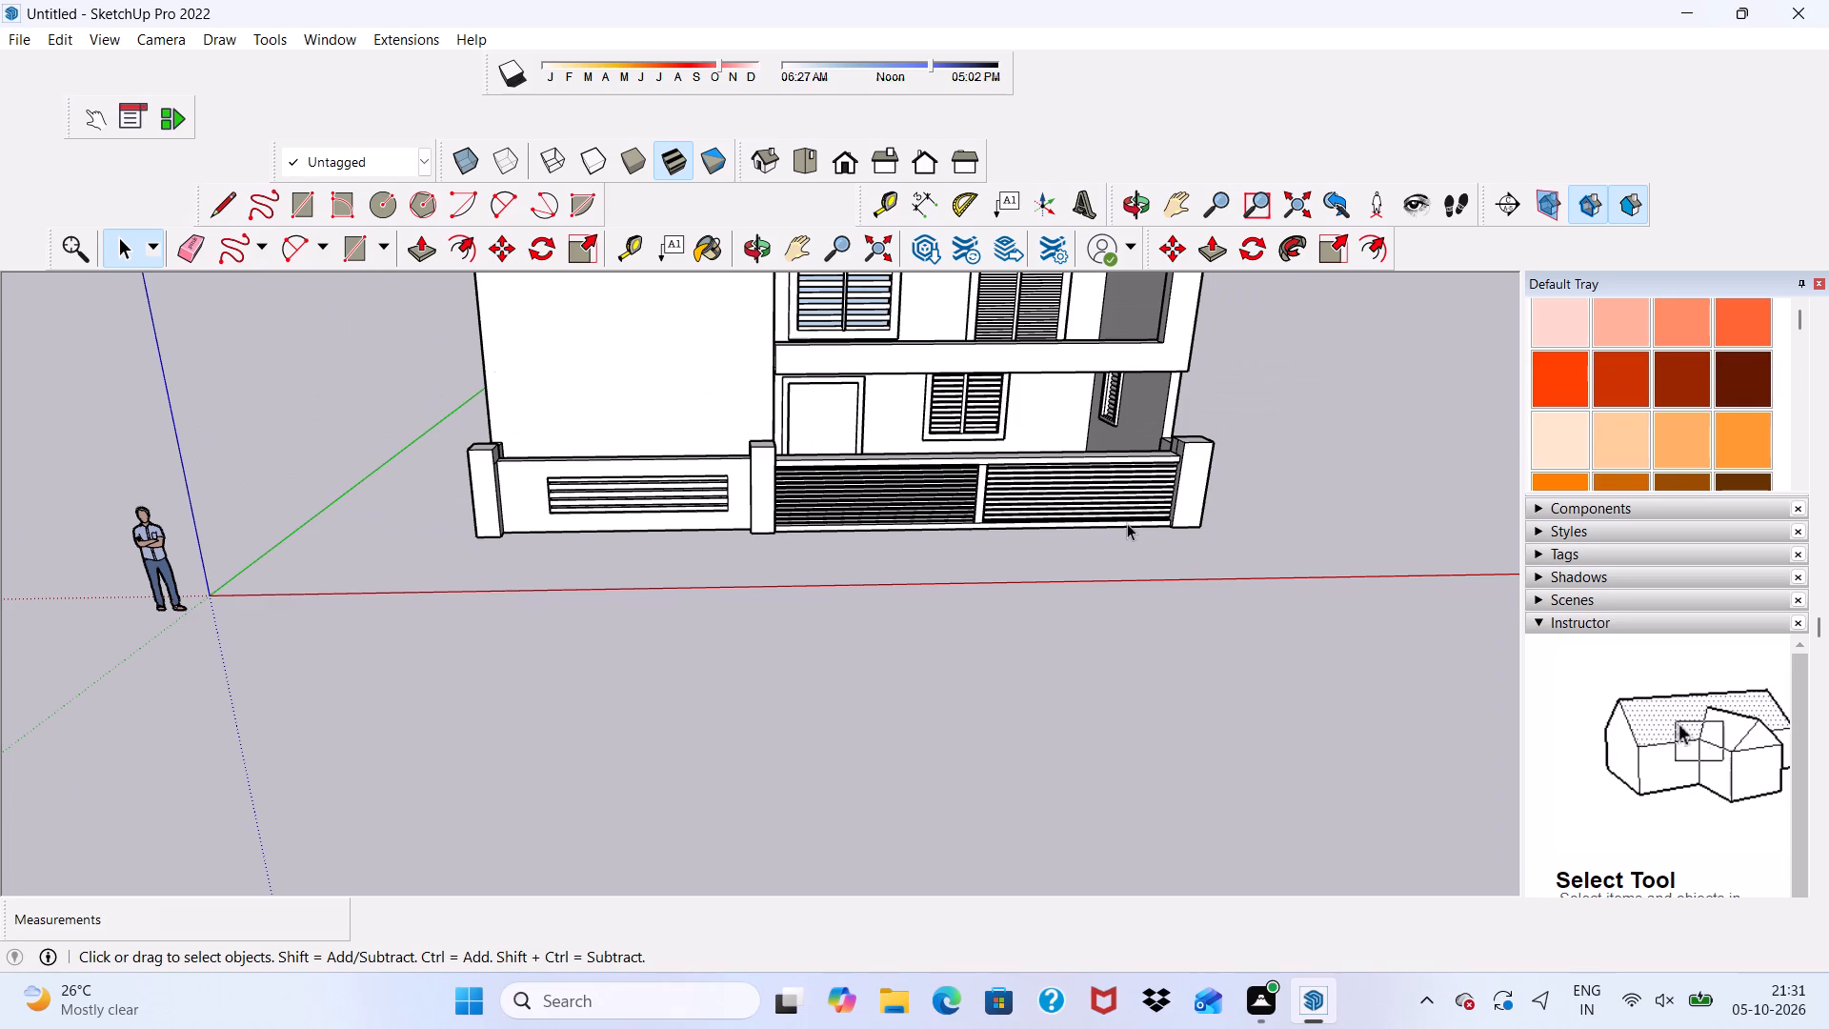
scroll(1127, 522, "down", 4)
scroll(1144, 526, "up", 1)
scroll(1149, 526, "down", 2)
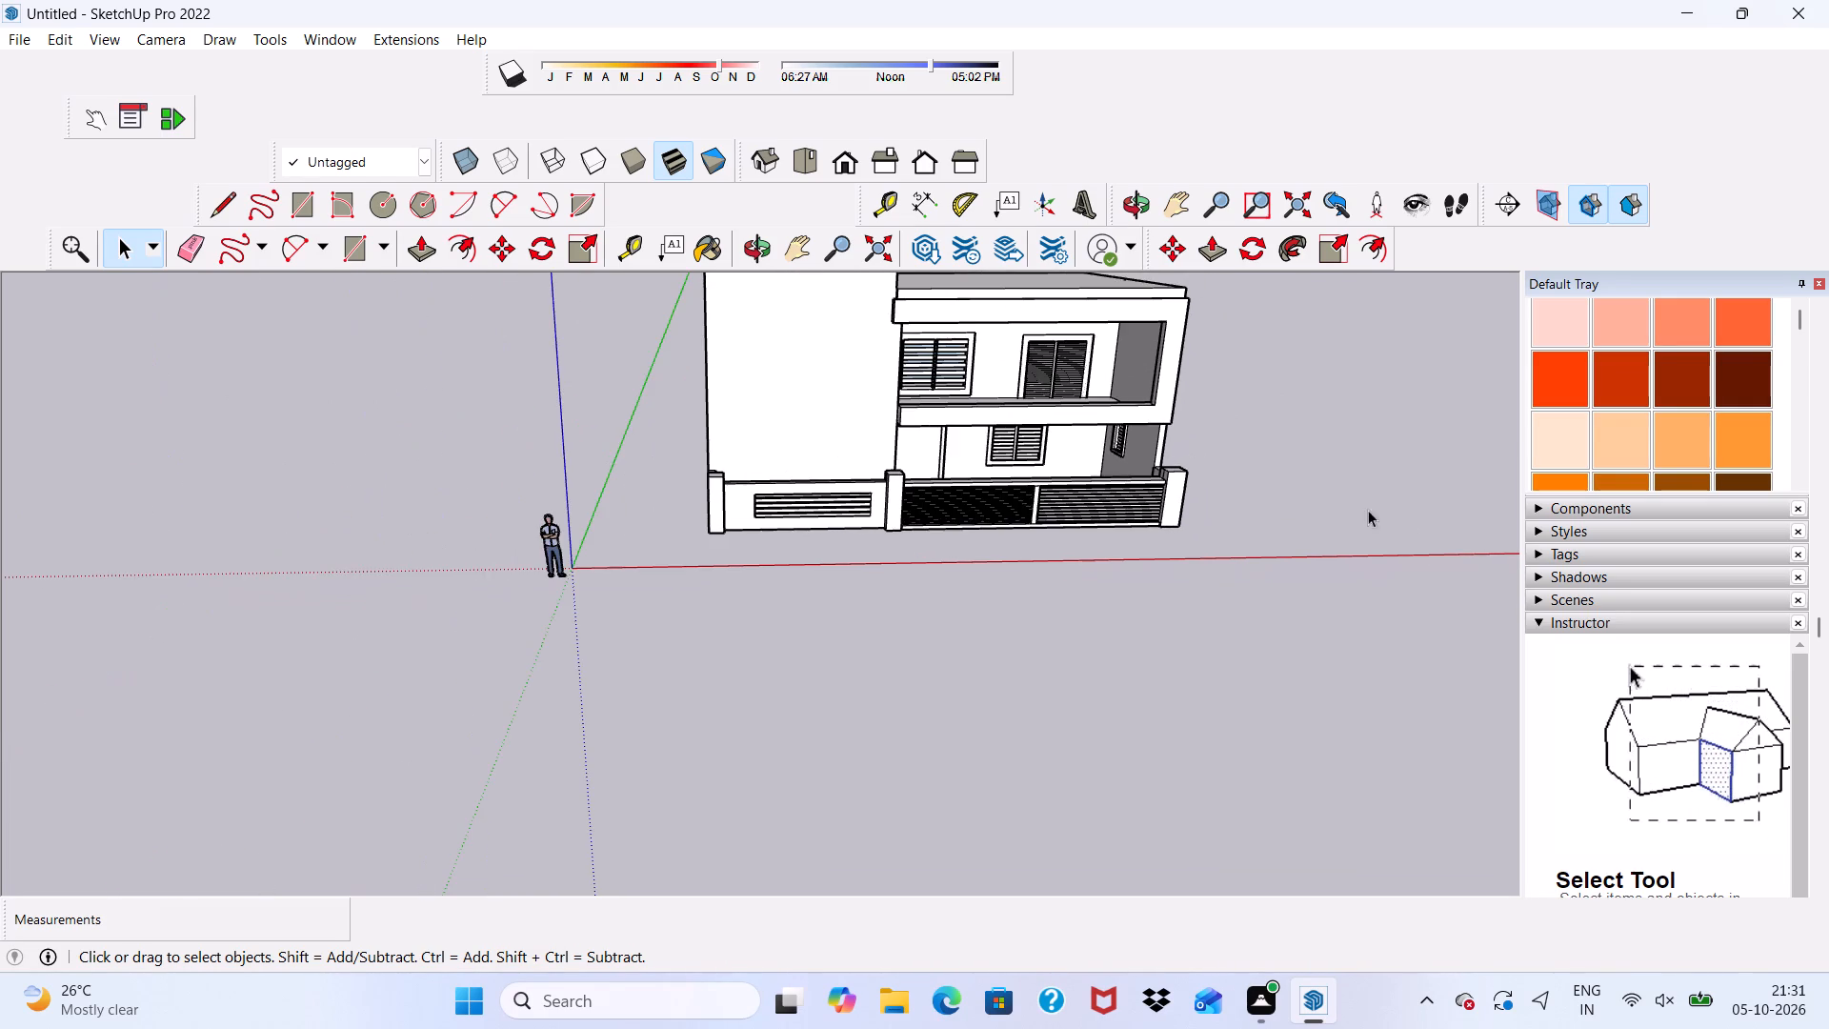
scroll(1433, 526, "up", 5)
scroll(1281, 504, "up", 6)
scroll(1278, 507, "down", 5)
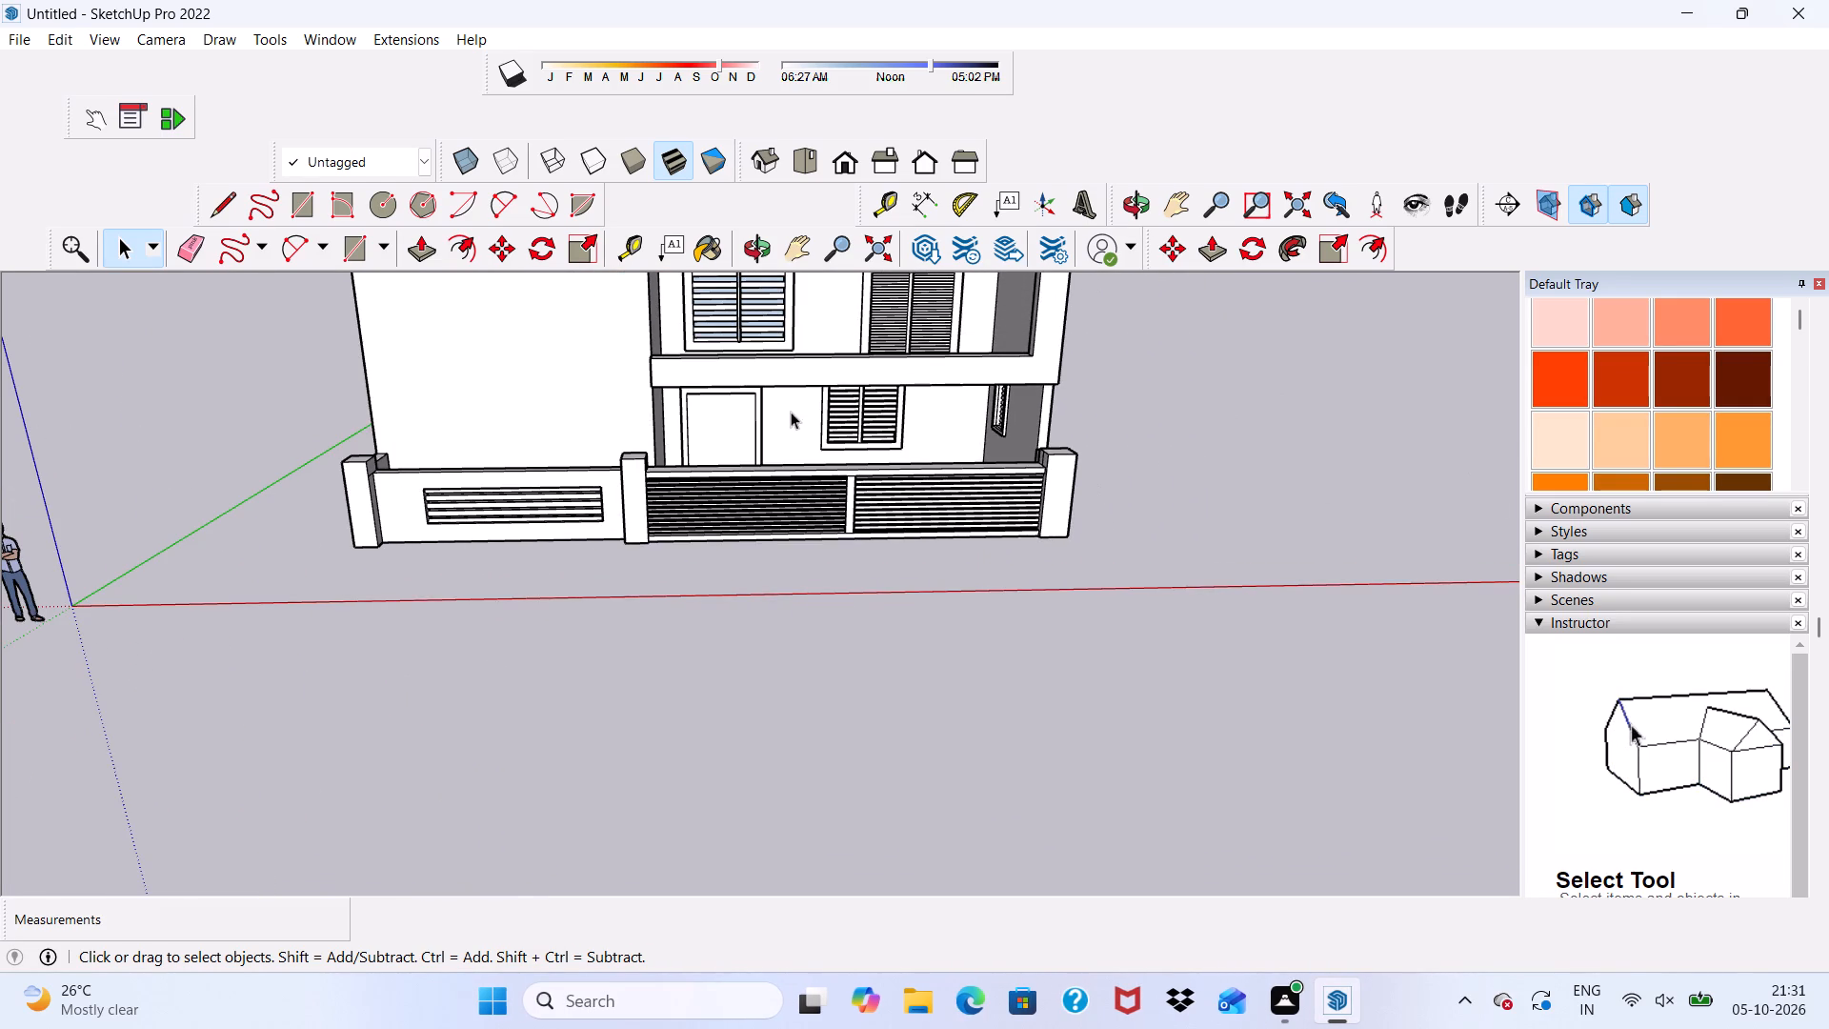
scroll(785, 433, "down", 8)
scroll(841, 410, "up", 8)
middle_click_drag(831, 473, 823, 322)
scroll(820, 313, "up", 5)
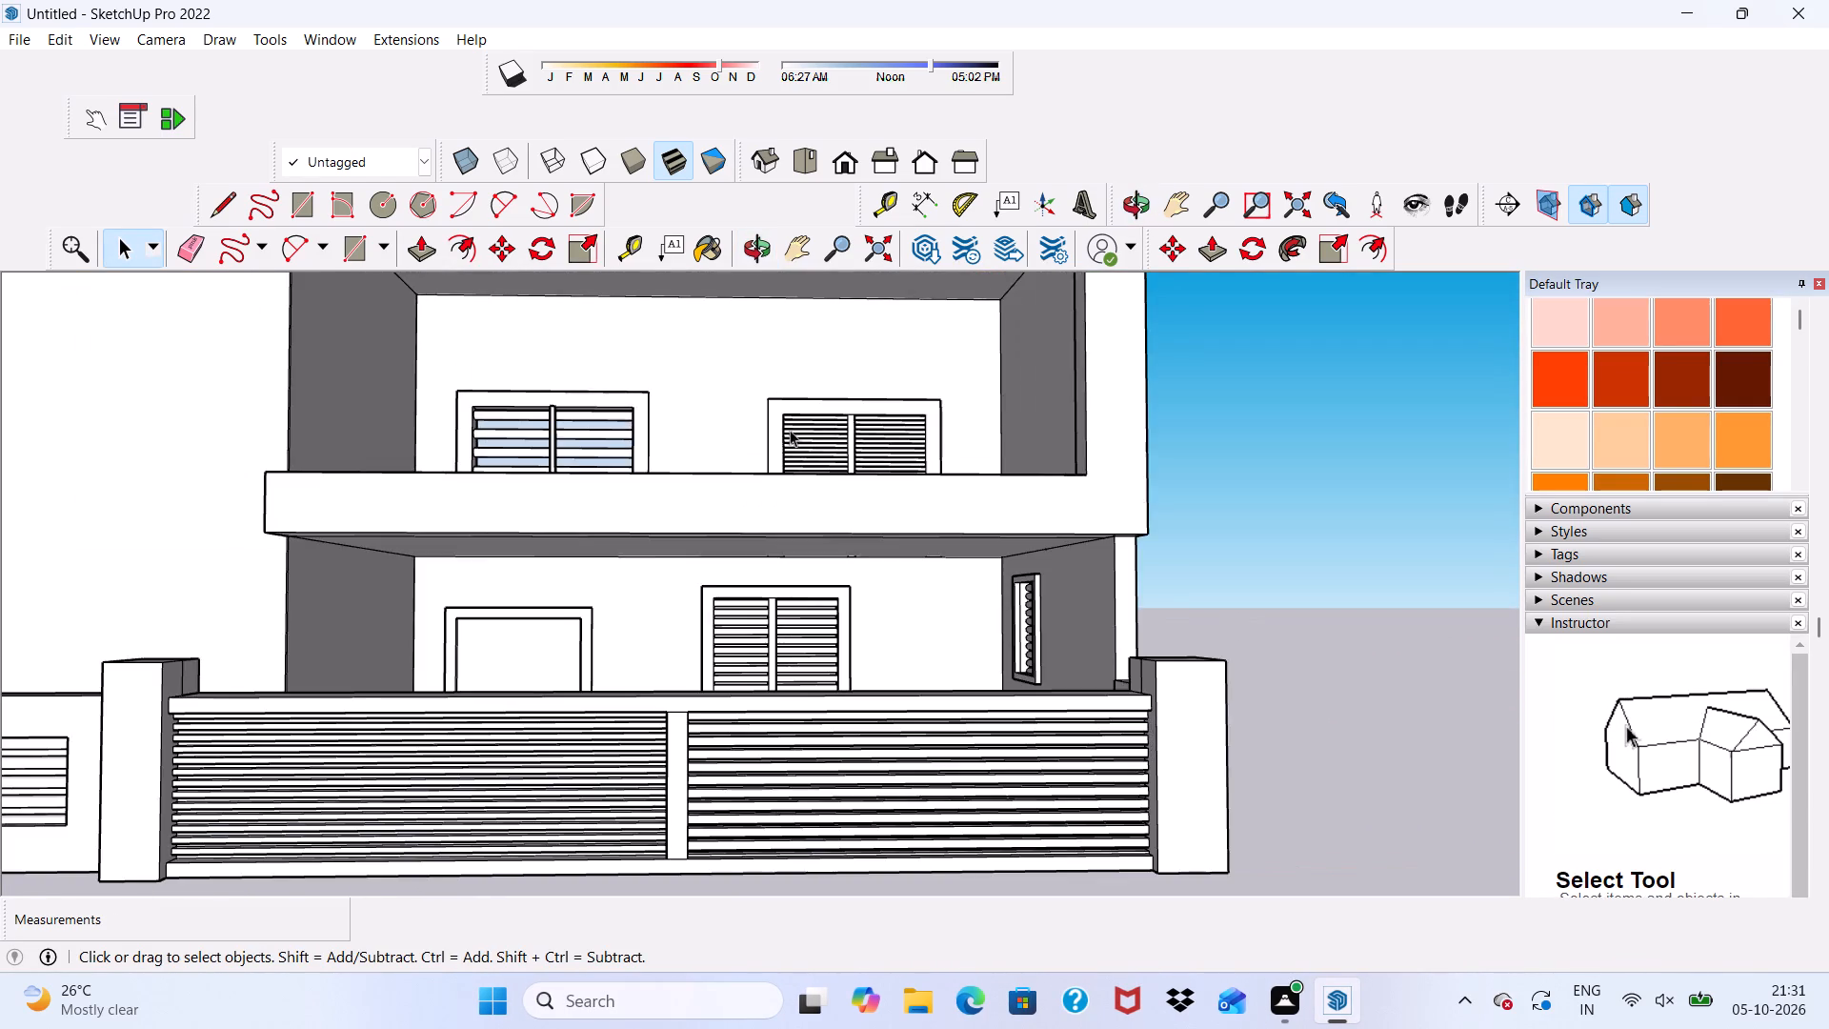
scroll(769, 434, "down", 6)
scroll(741, 491, "up", 5)
scroll(587, 491, "down", 4)
middle_click_drag(687, 490, 701, 505)
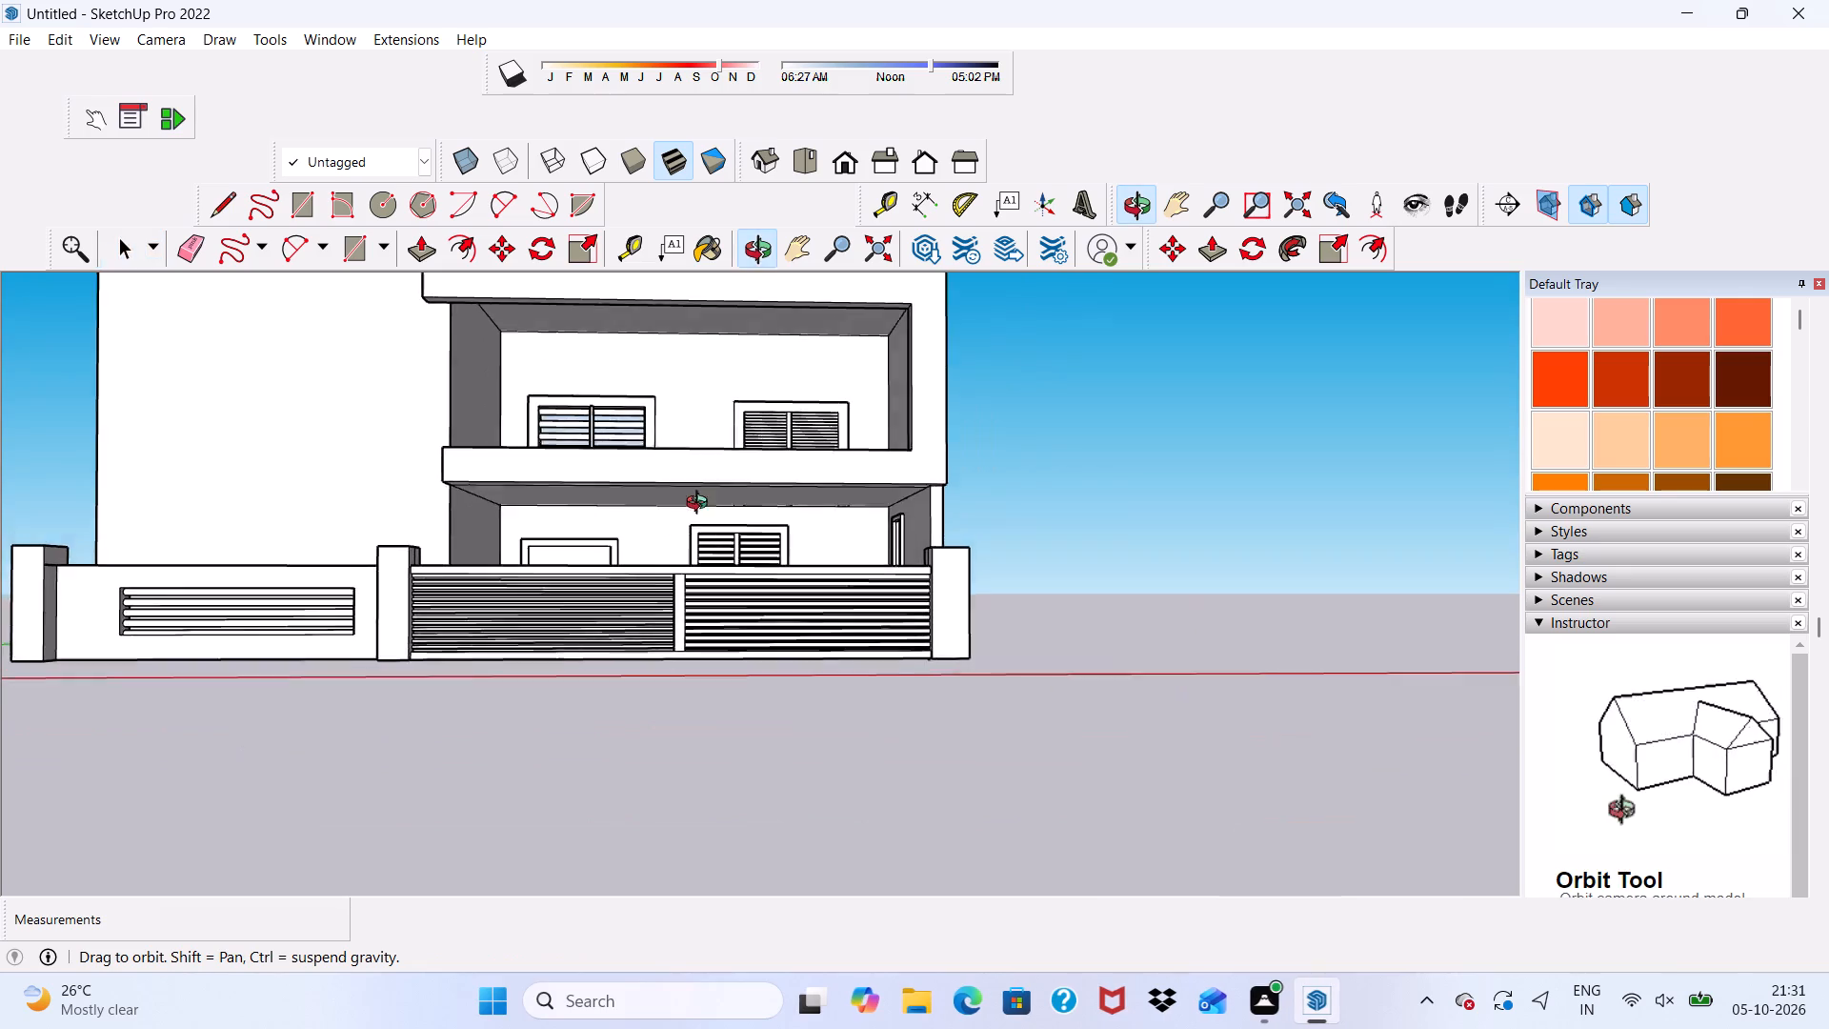
middle_click_drag(701, 505, 693, 570)
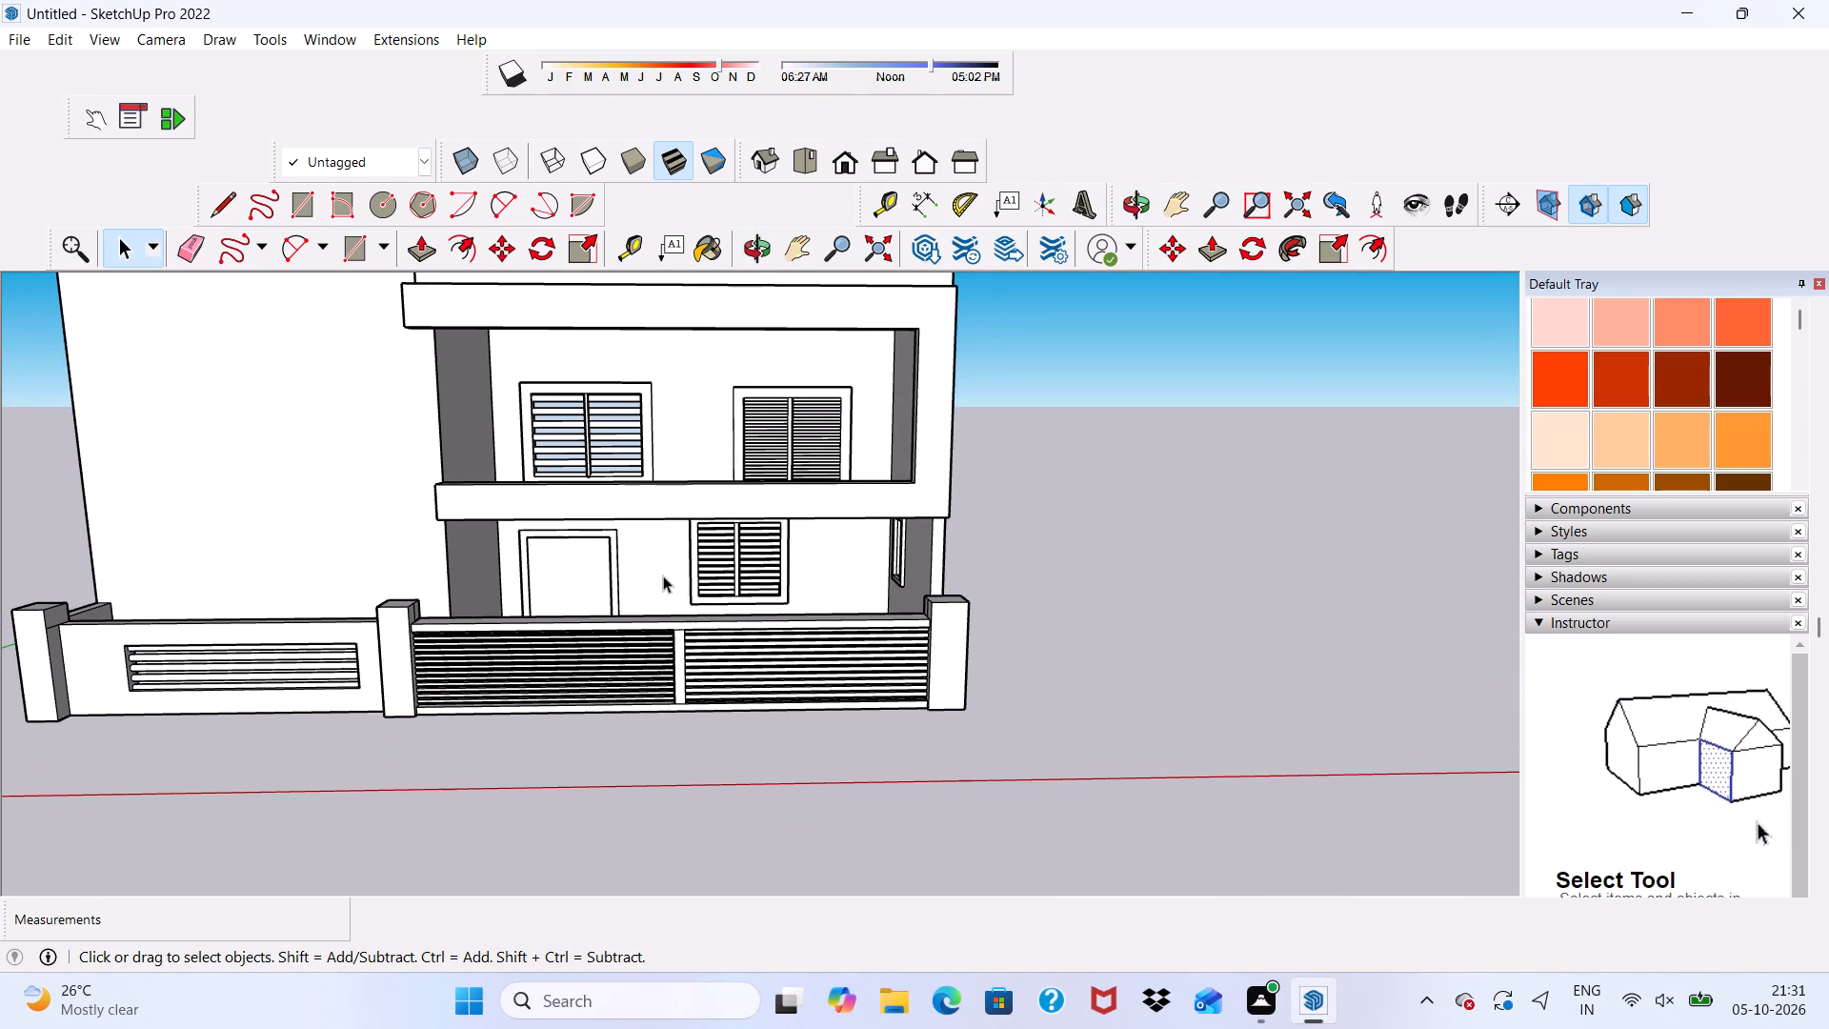
scroll(776, 638, "down", 9)
scroll(735, 575, "up", 3)
scroll(551, 449, "up", 1)
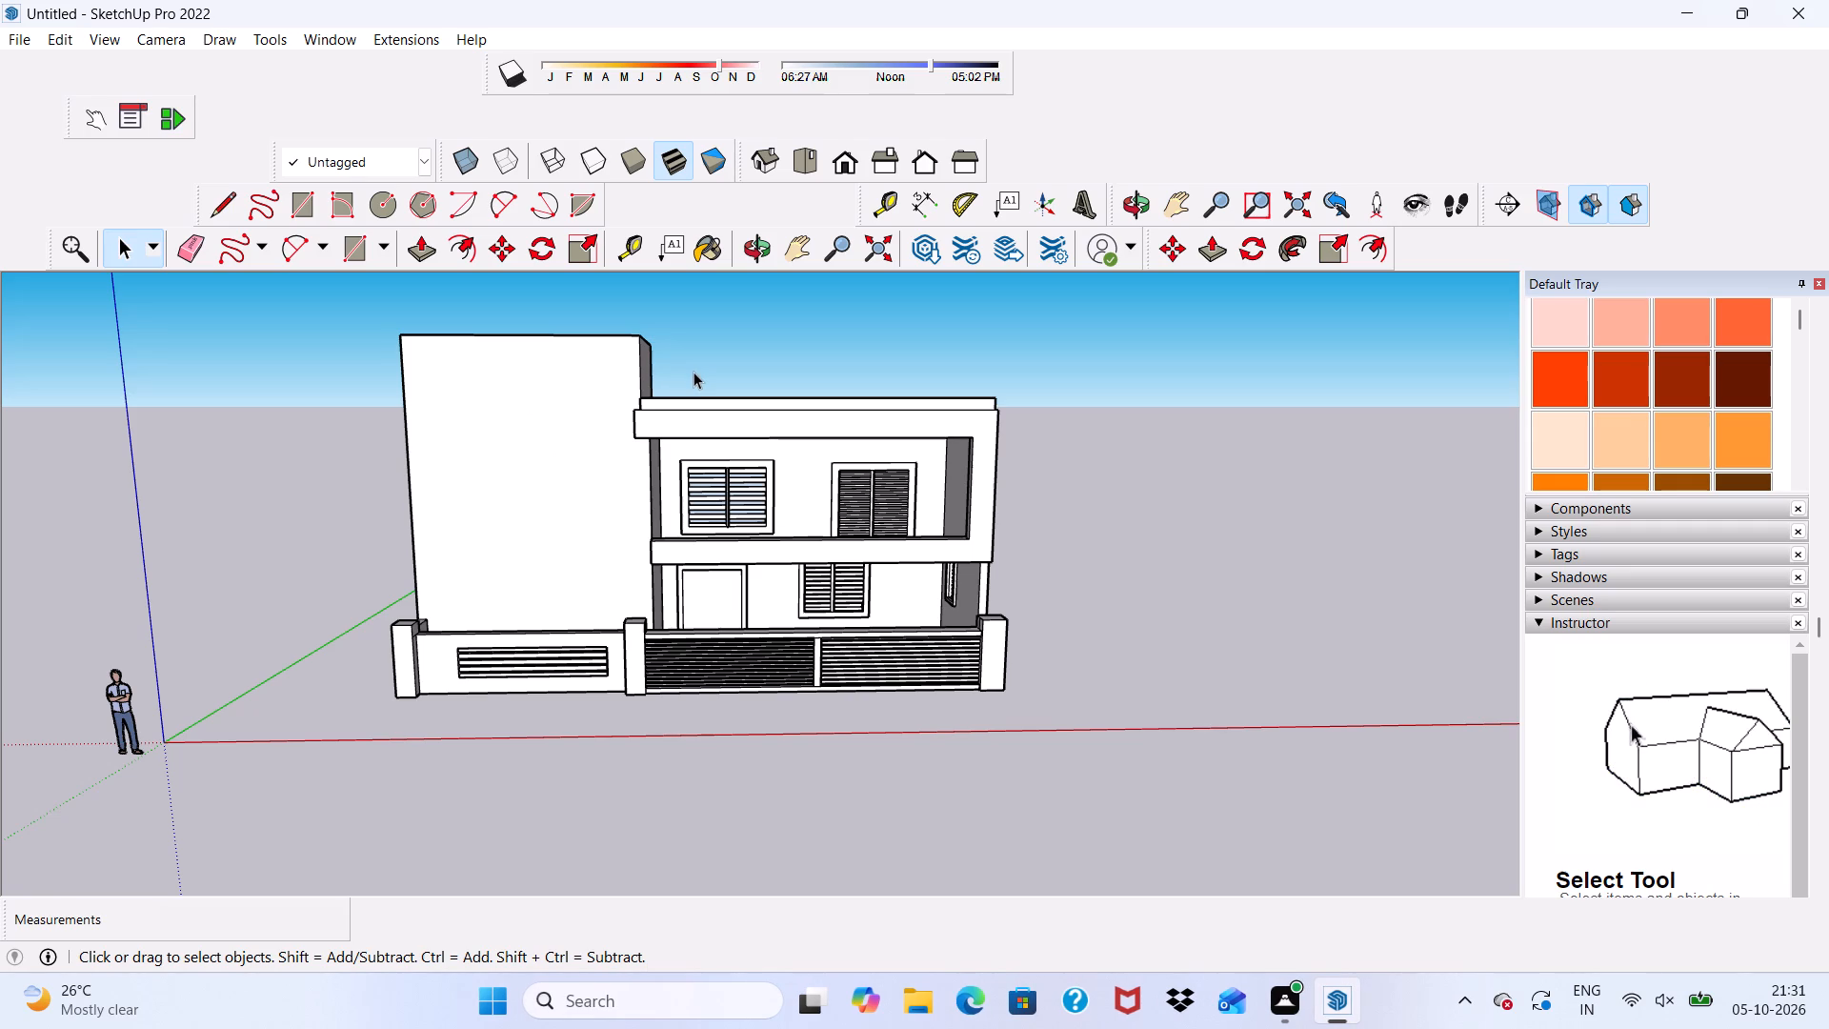
scroll(531, 404, "down", 5)
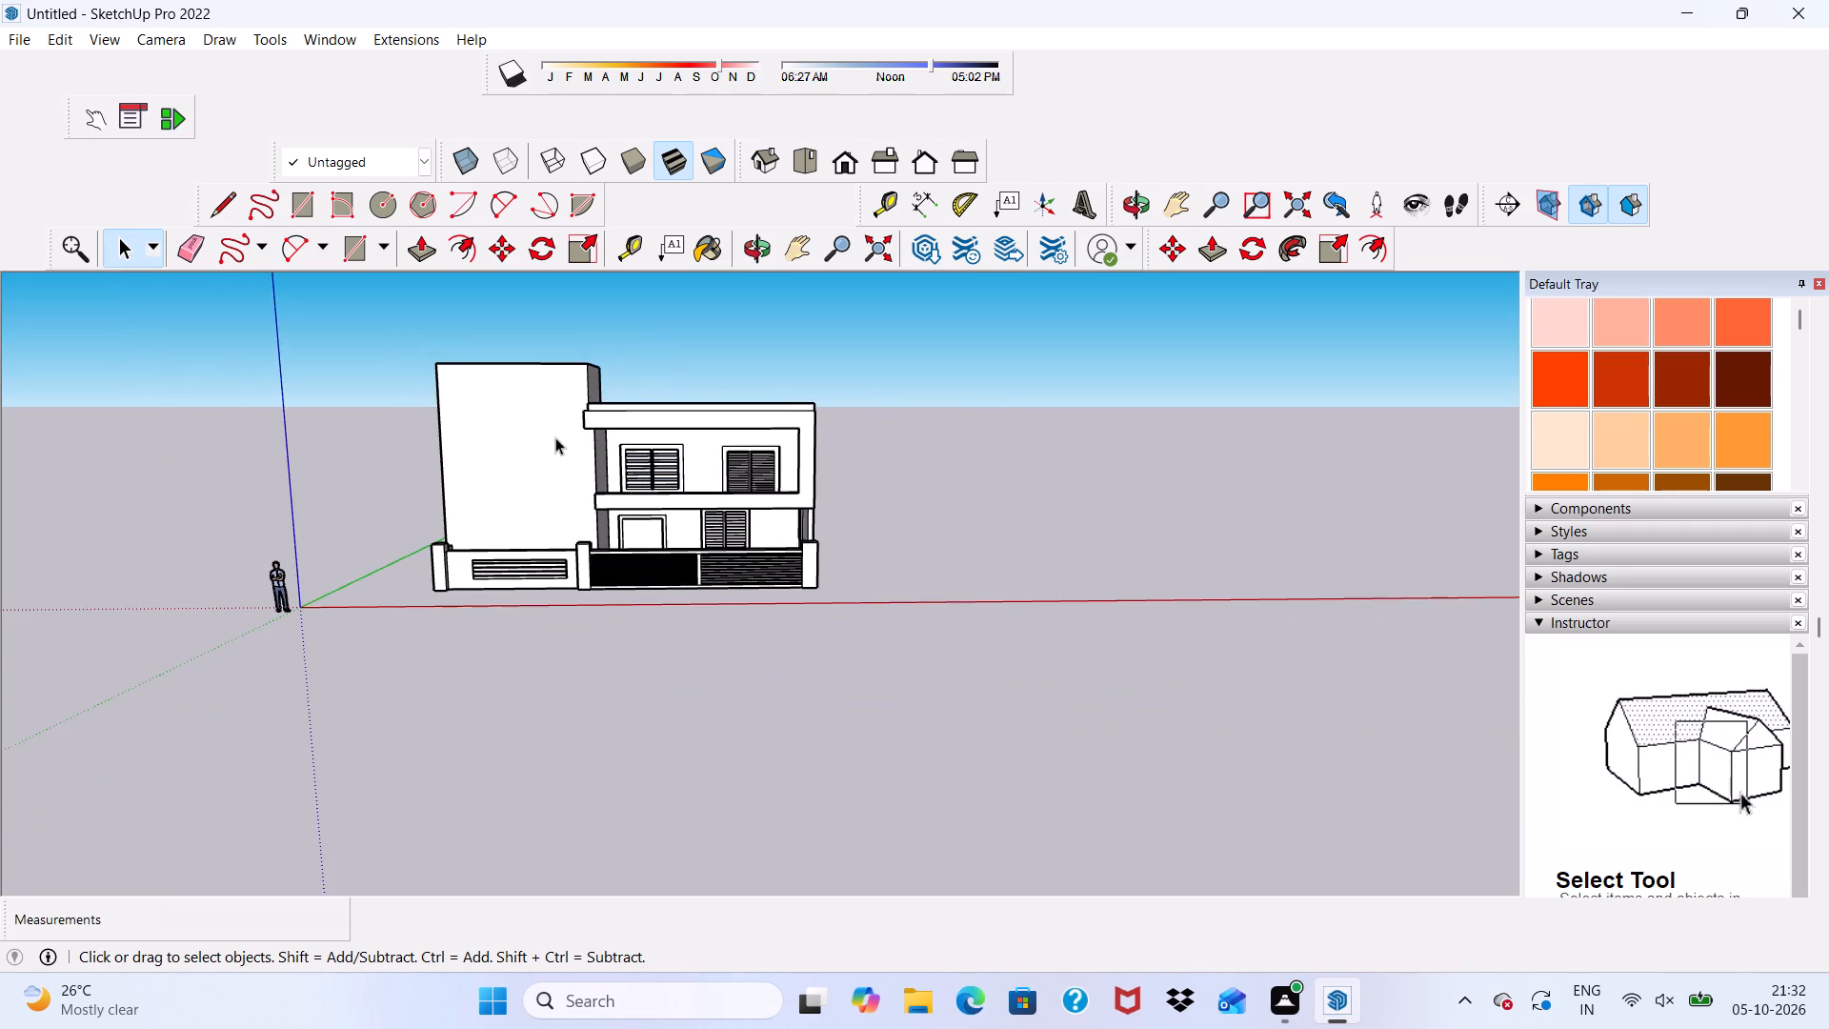
scroll(433, 376, "up", 4)
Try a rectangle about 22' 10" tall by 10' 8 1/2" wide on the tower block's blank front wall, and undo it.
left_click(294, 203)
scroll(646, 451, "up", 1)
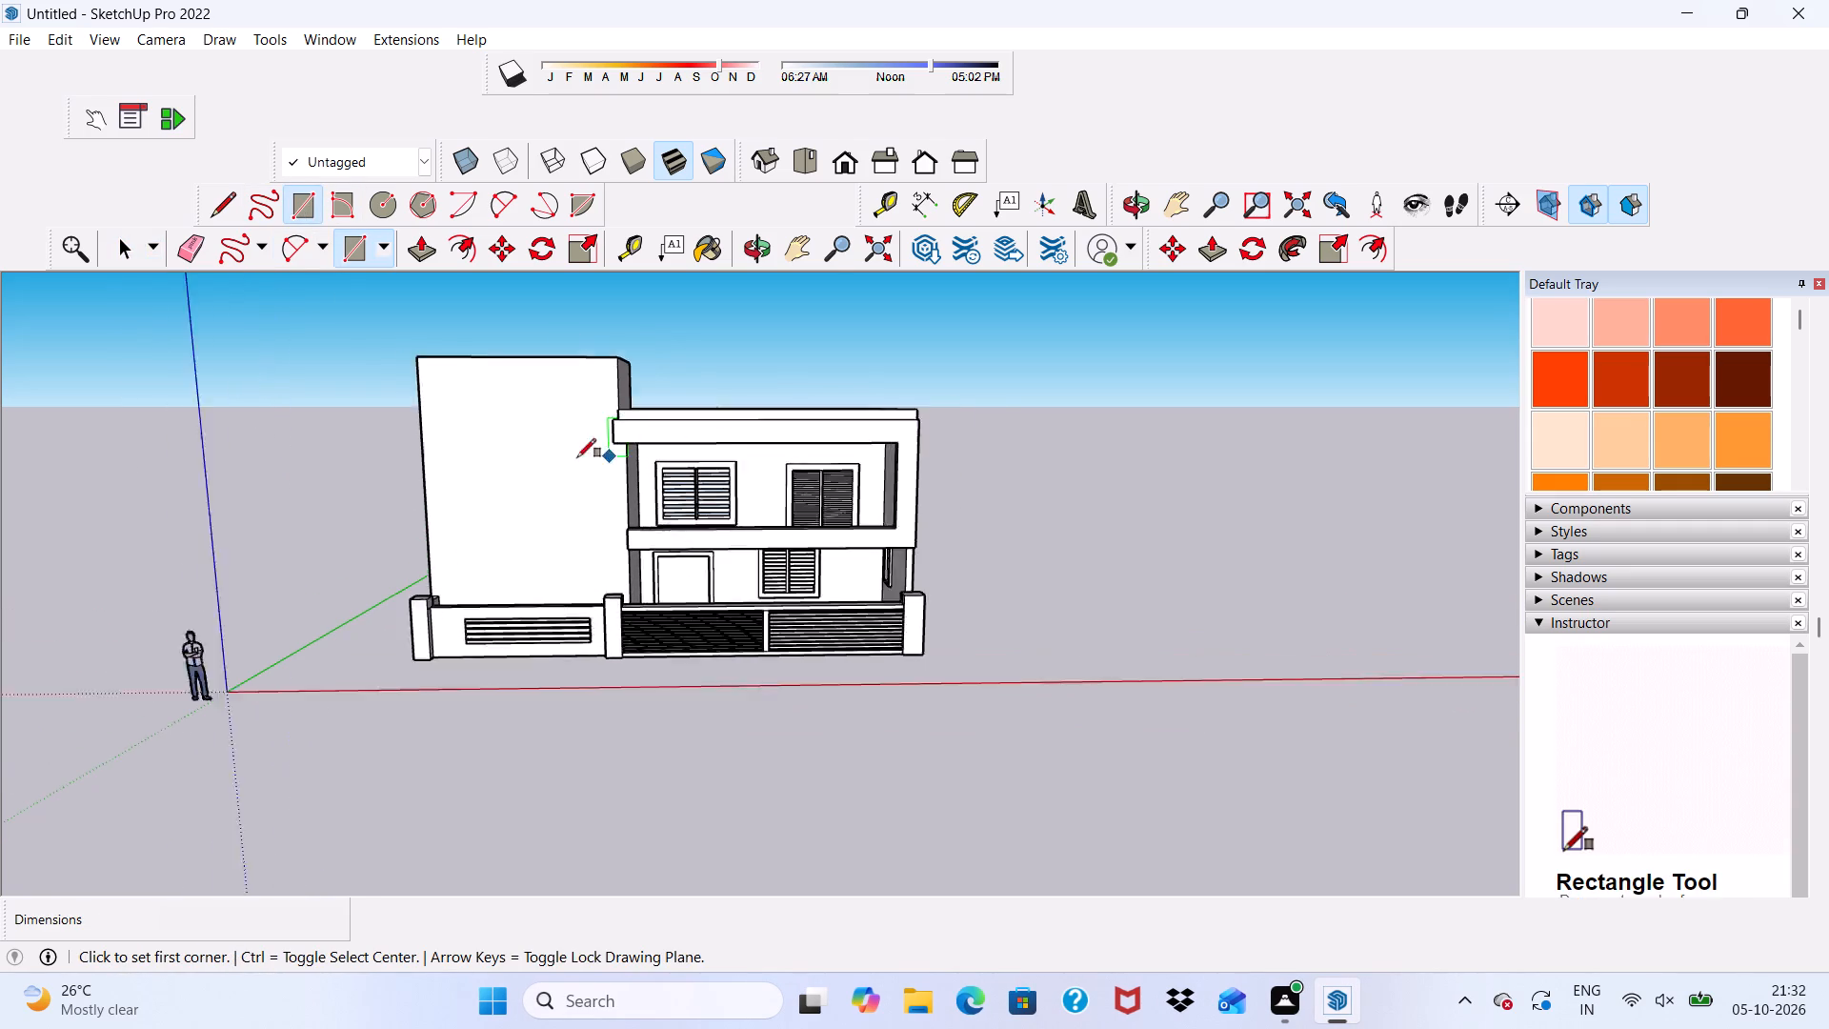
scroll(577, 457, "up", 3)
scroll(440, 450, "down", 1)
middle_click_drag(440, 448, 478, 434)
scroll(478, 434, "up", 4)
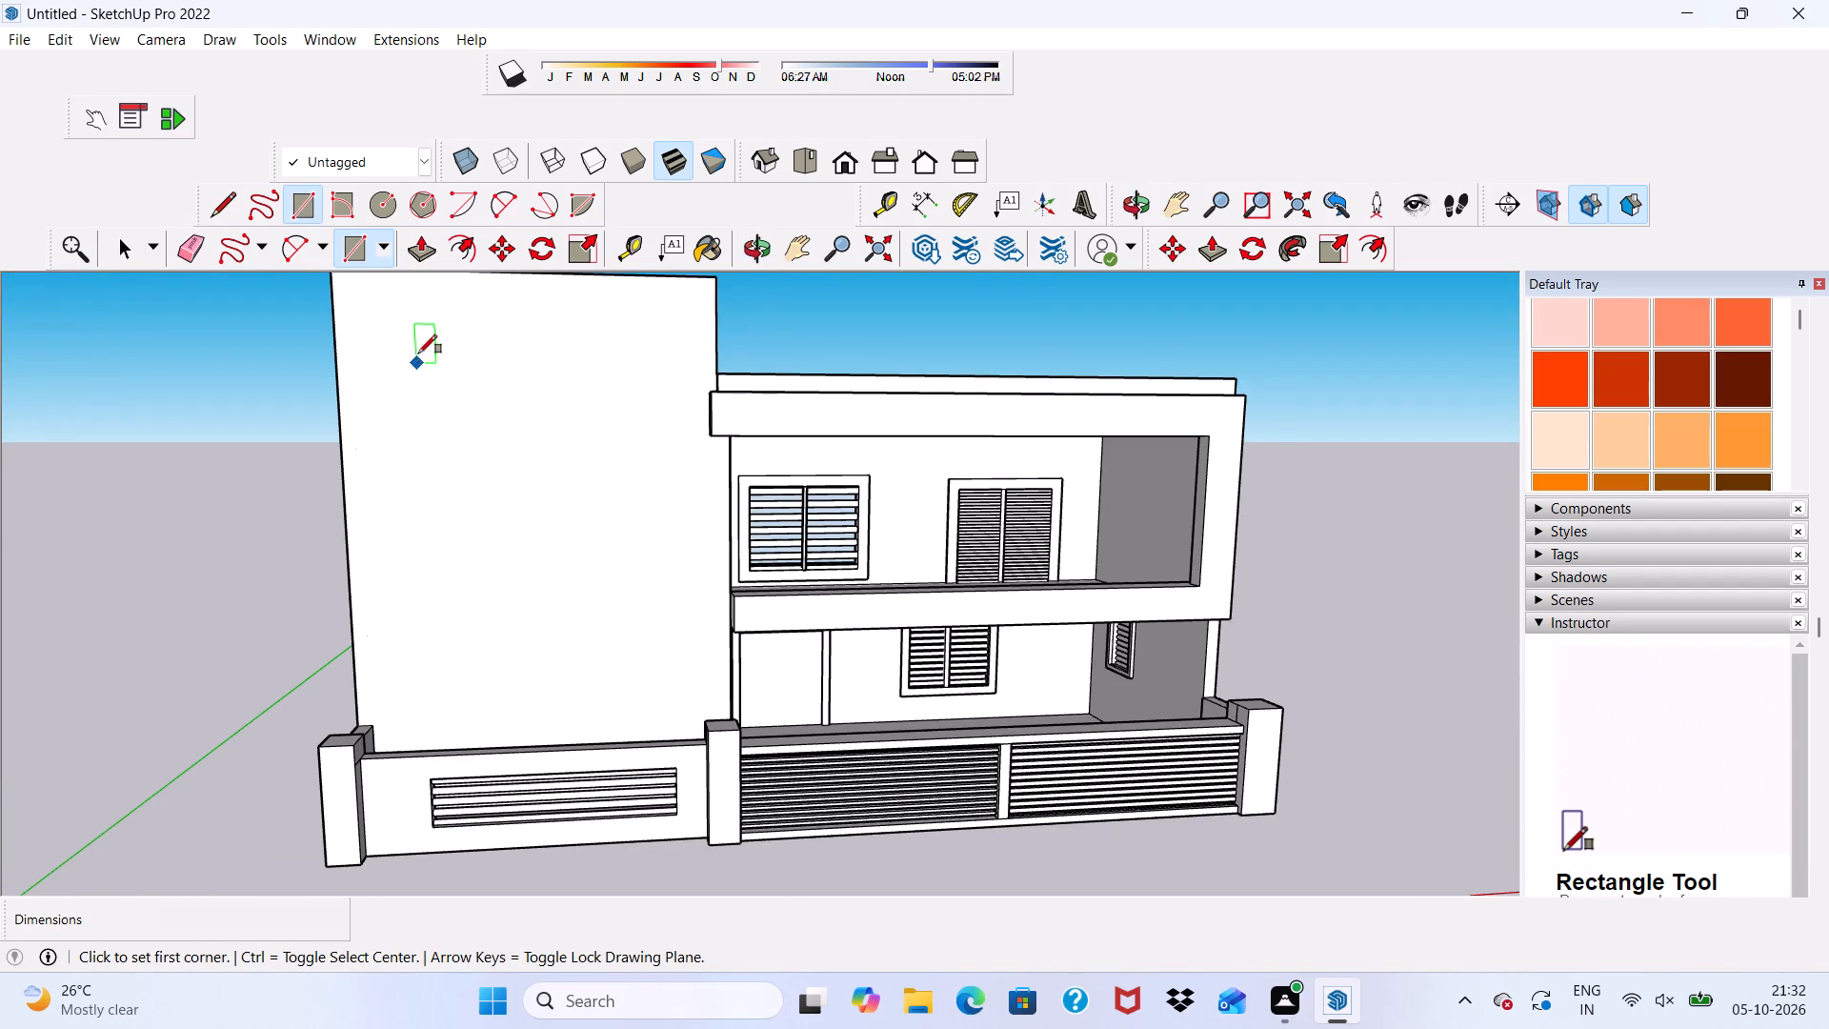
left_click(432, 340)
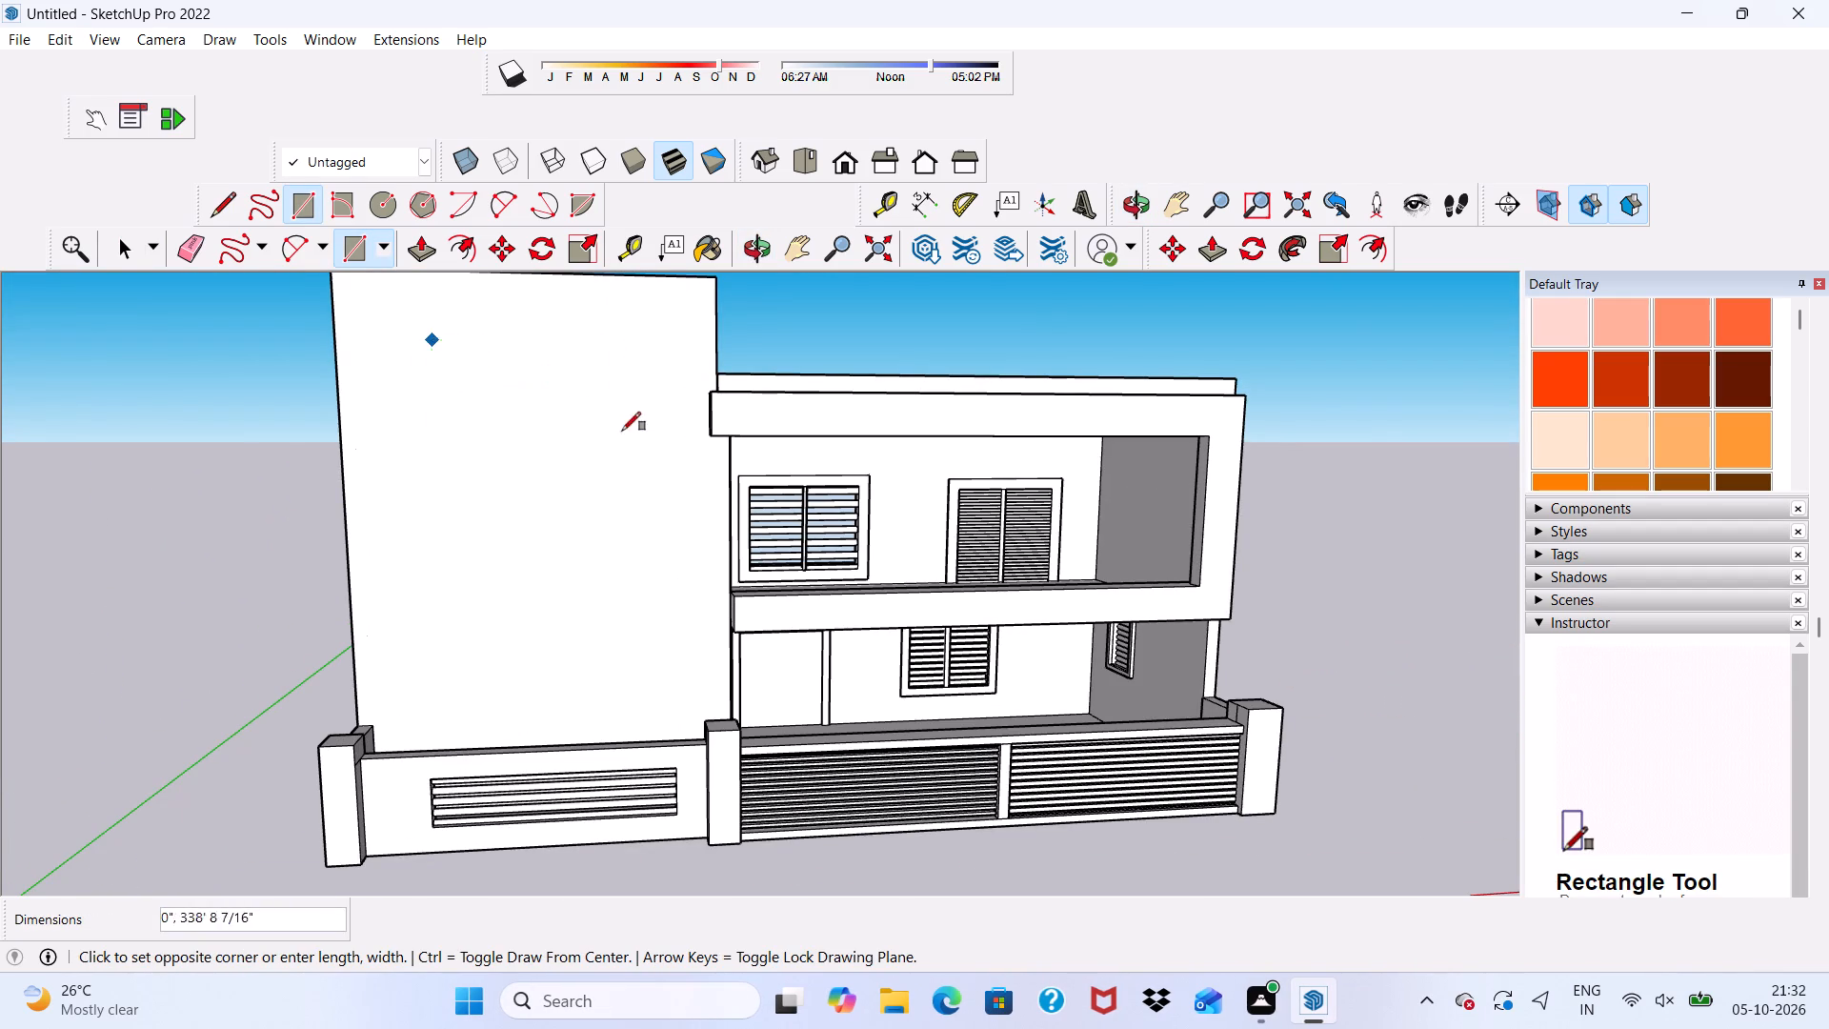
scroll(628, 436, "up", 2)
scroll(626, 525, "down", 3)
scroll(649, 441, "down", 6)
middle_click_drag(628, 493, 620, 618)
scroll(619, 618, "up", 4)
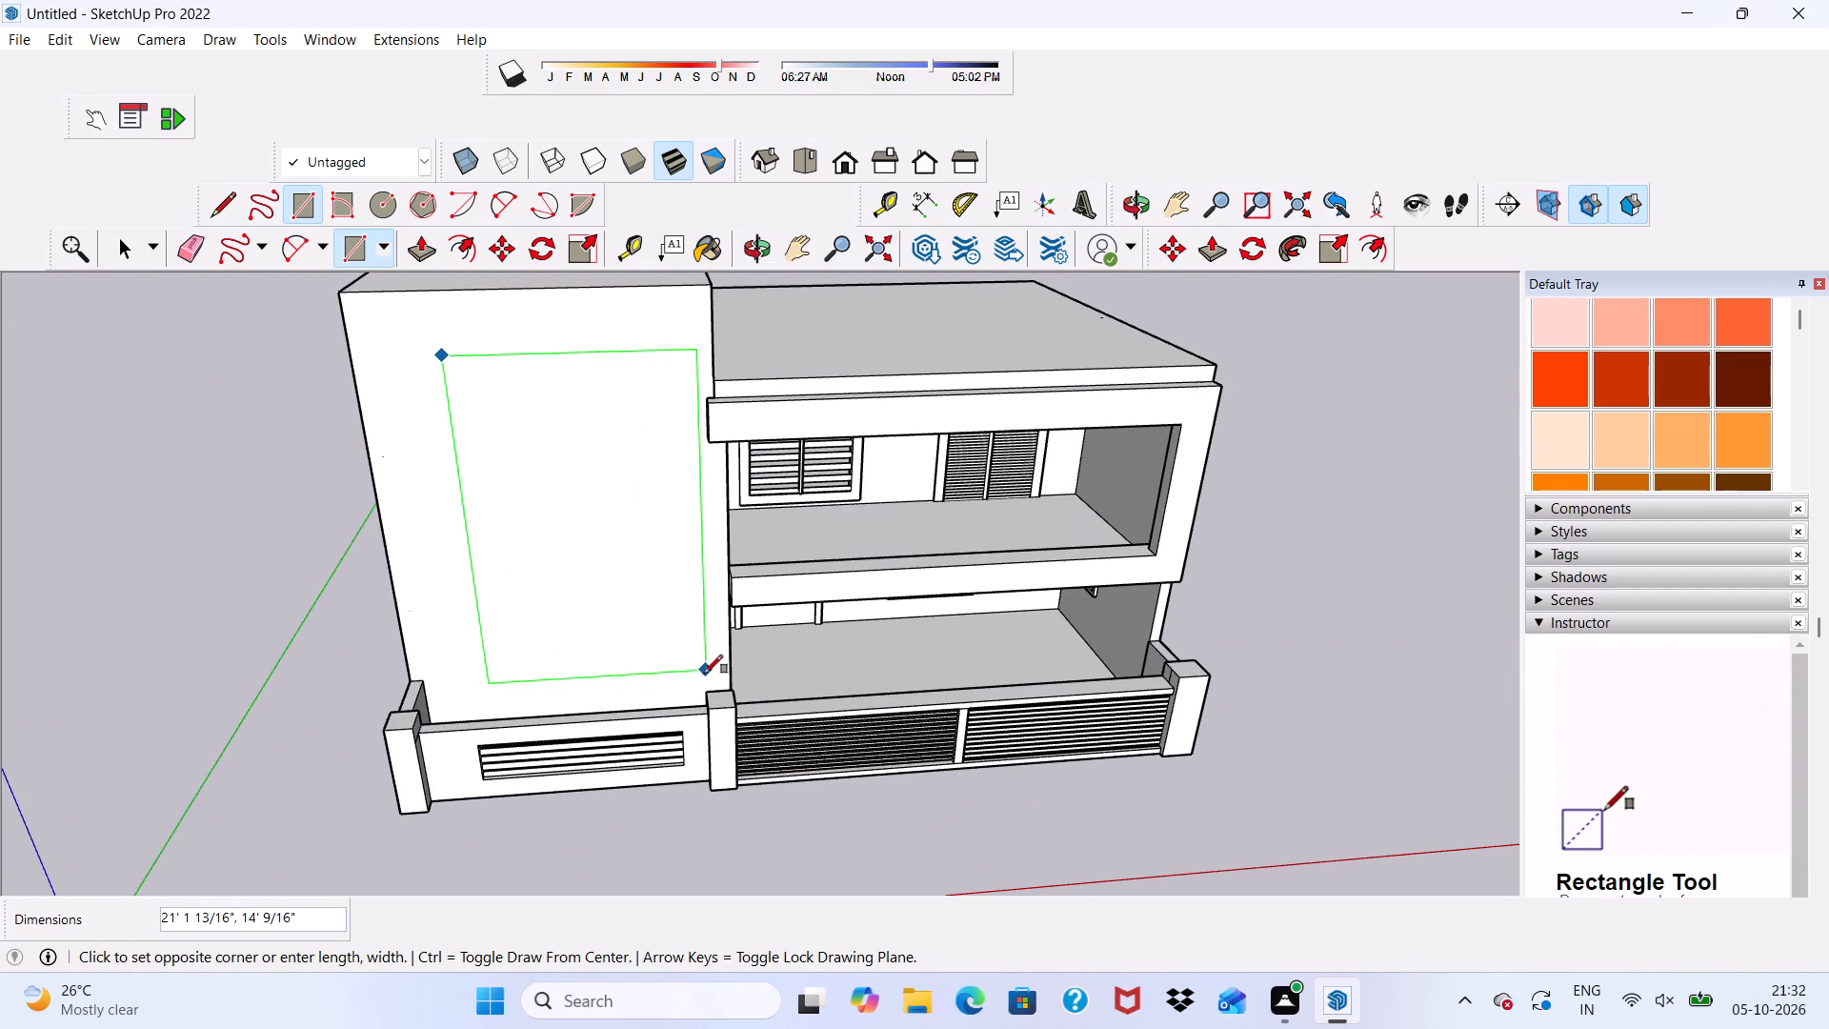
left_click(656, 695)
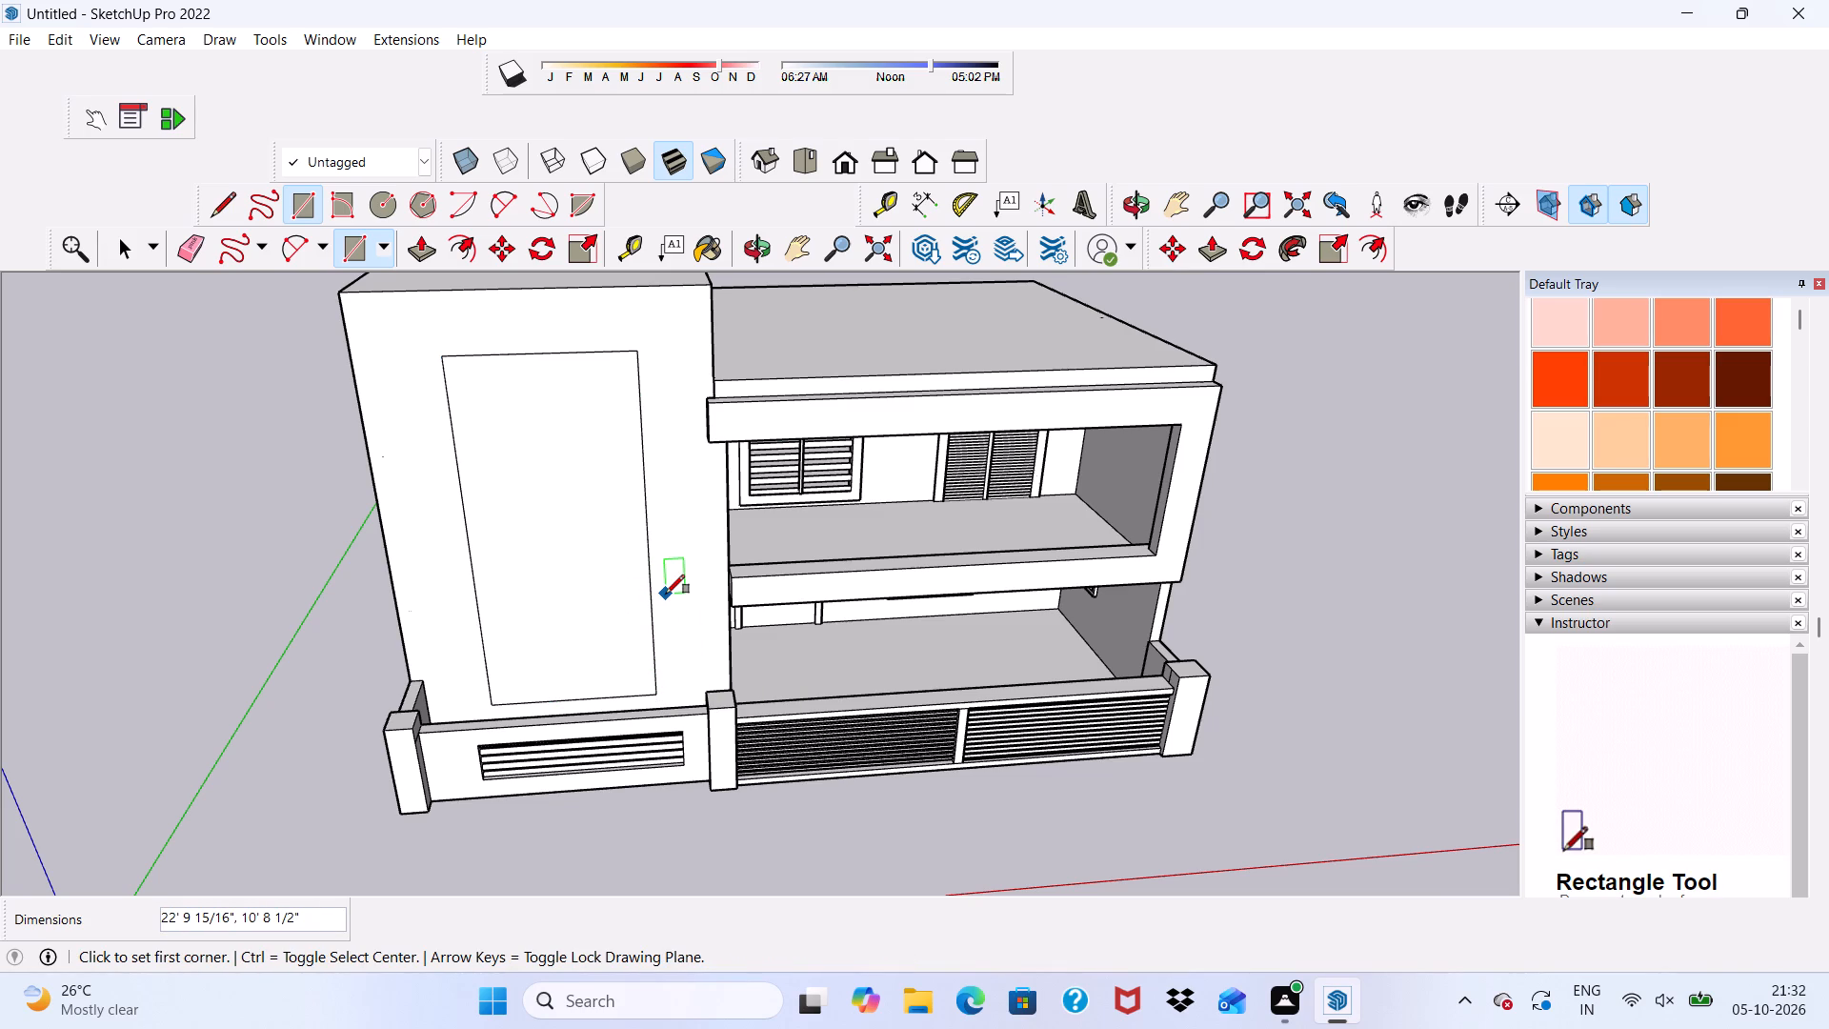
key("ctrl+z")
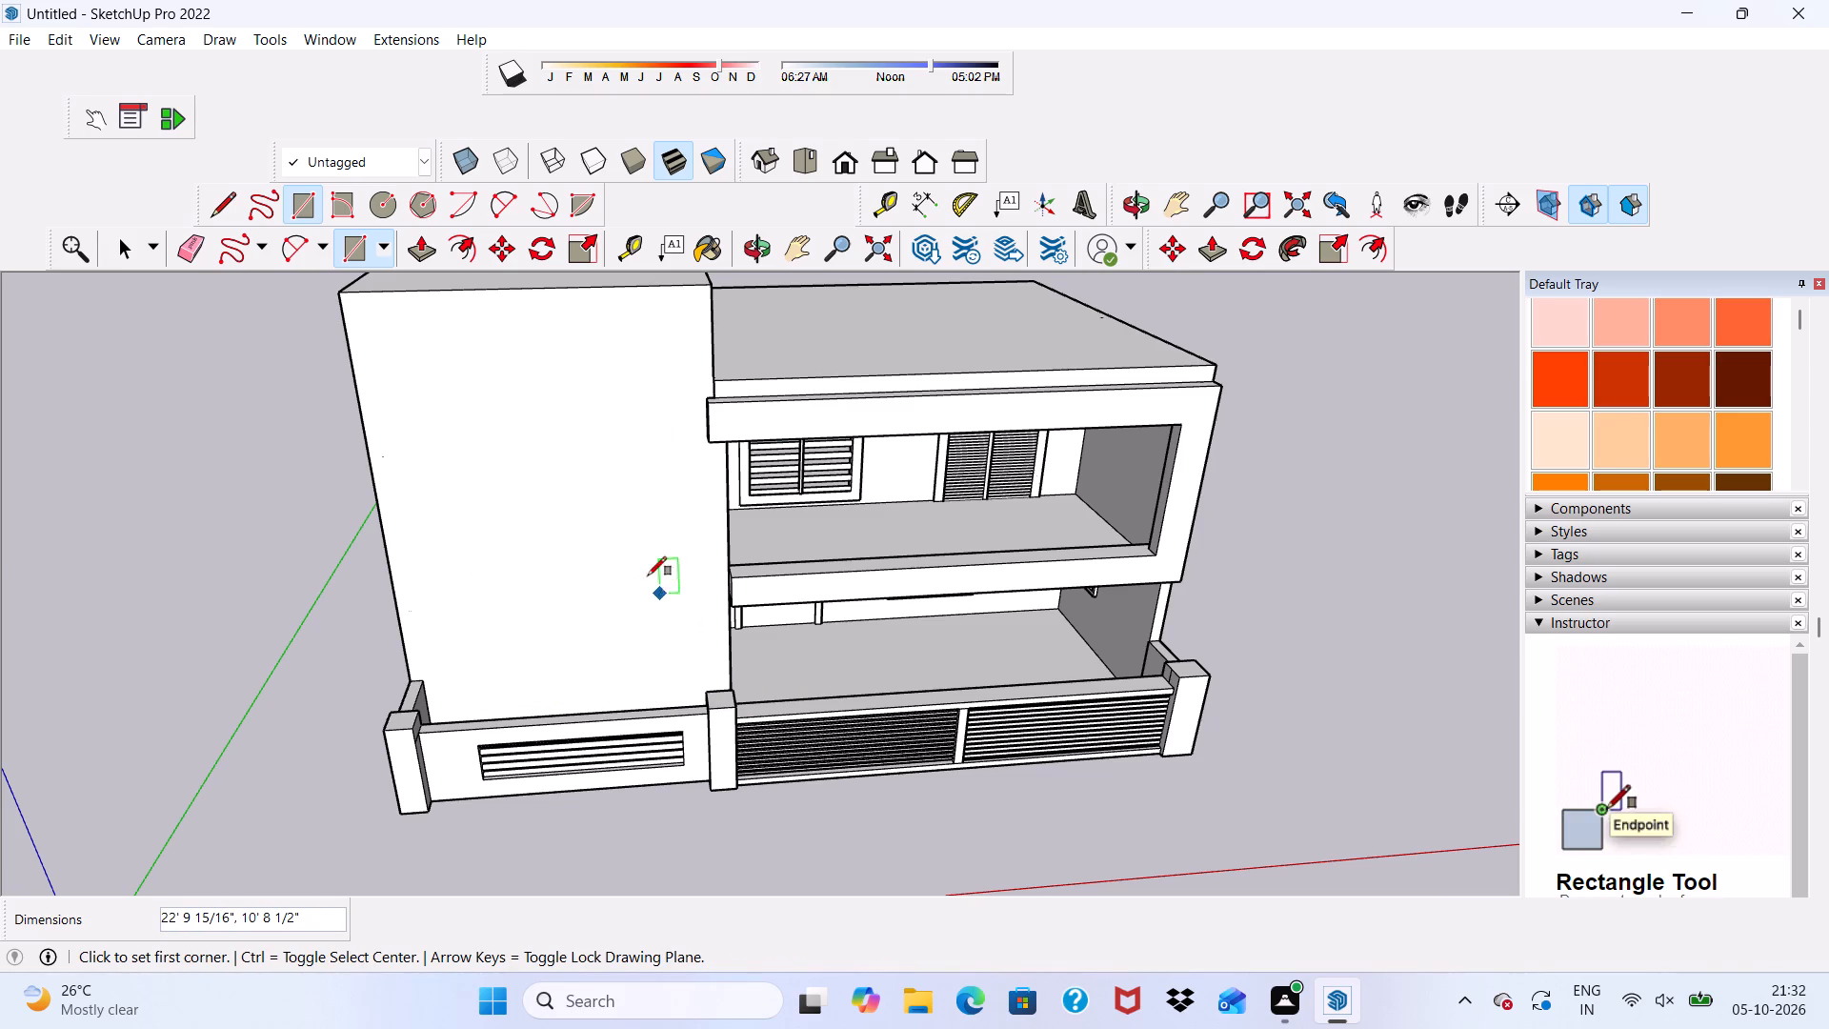
Draw a tall rectangle about 23' high by 13' wide on the blank front wall of the tower block.
scroll(637, 564, "down", 4)
scroll(578, 518, "up", 6)
scroll(432, 322, "down", 2)
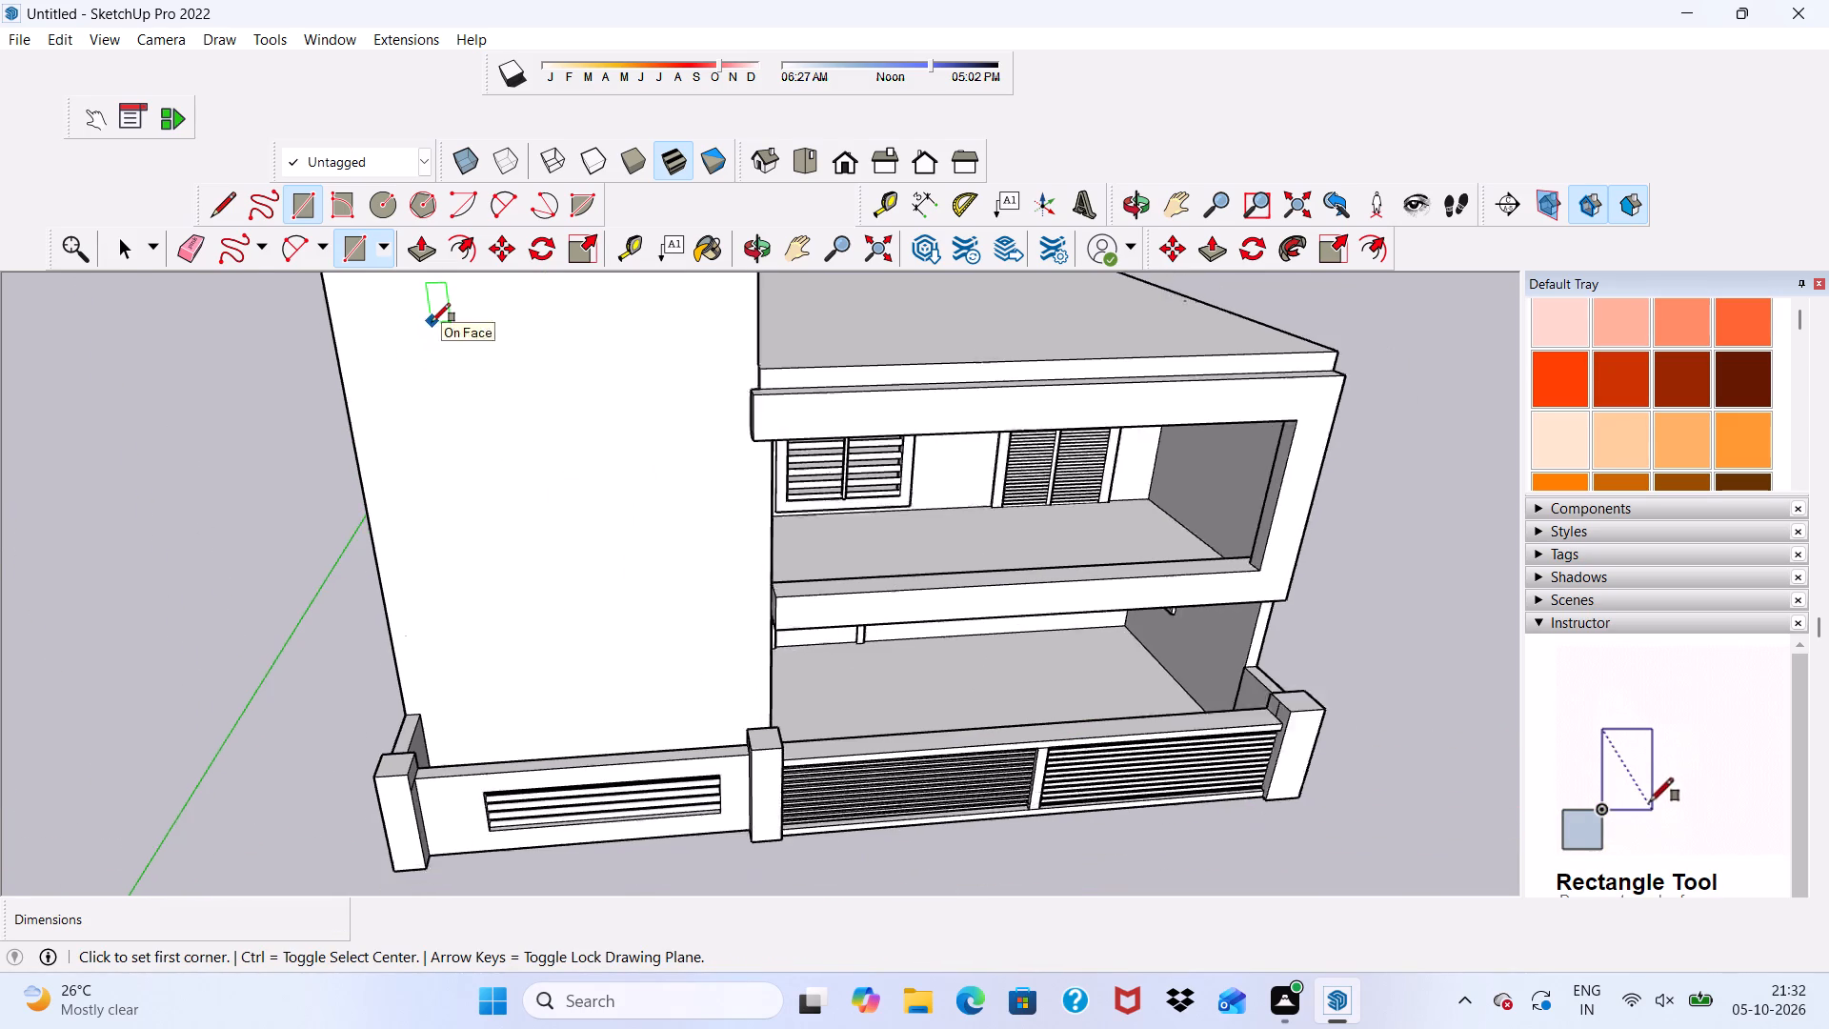
scroll(432, 322, "down", 7)
scroll(458, 372, "up", 4)
left_click(453, 350)
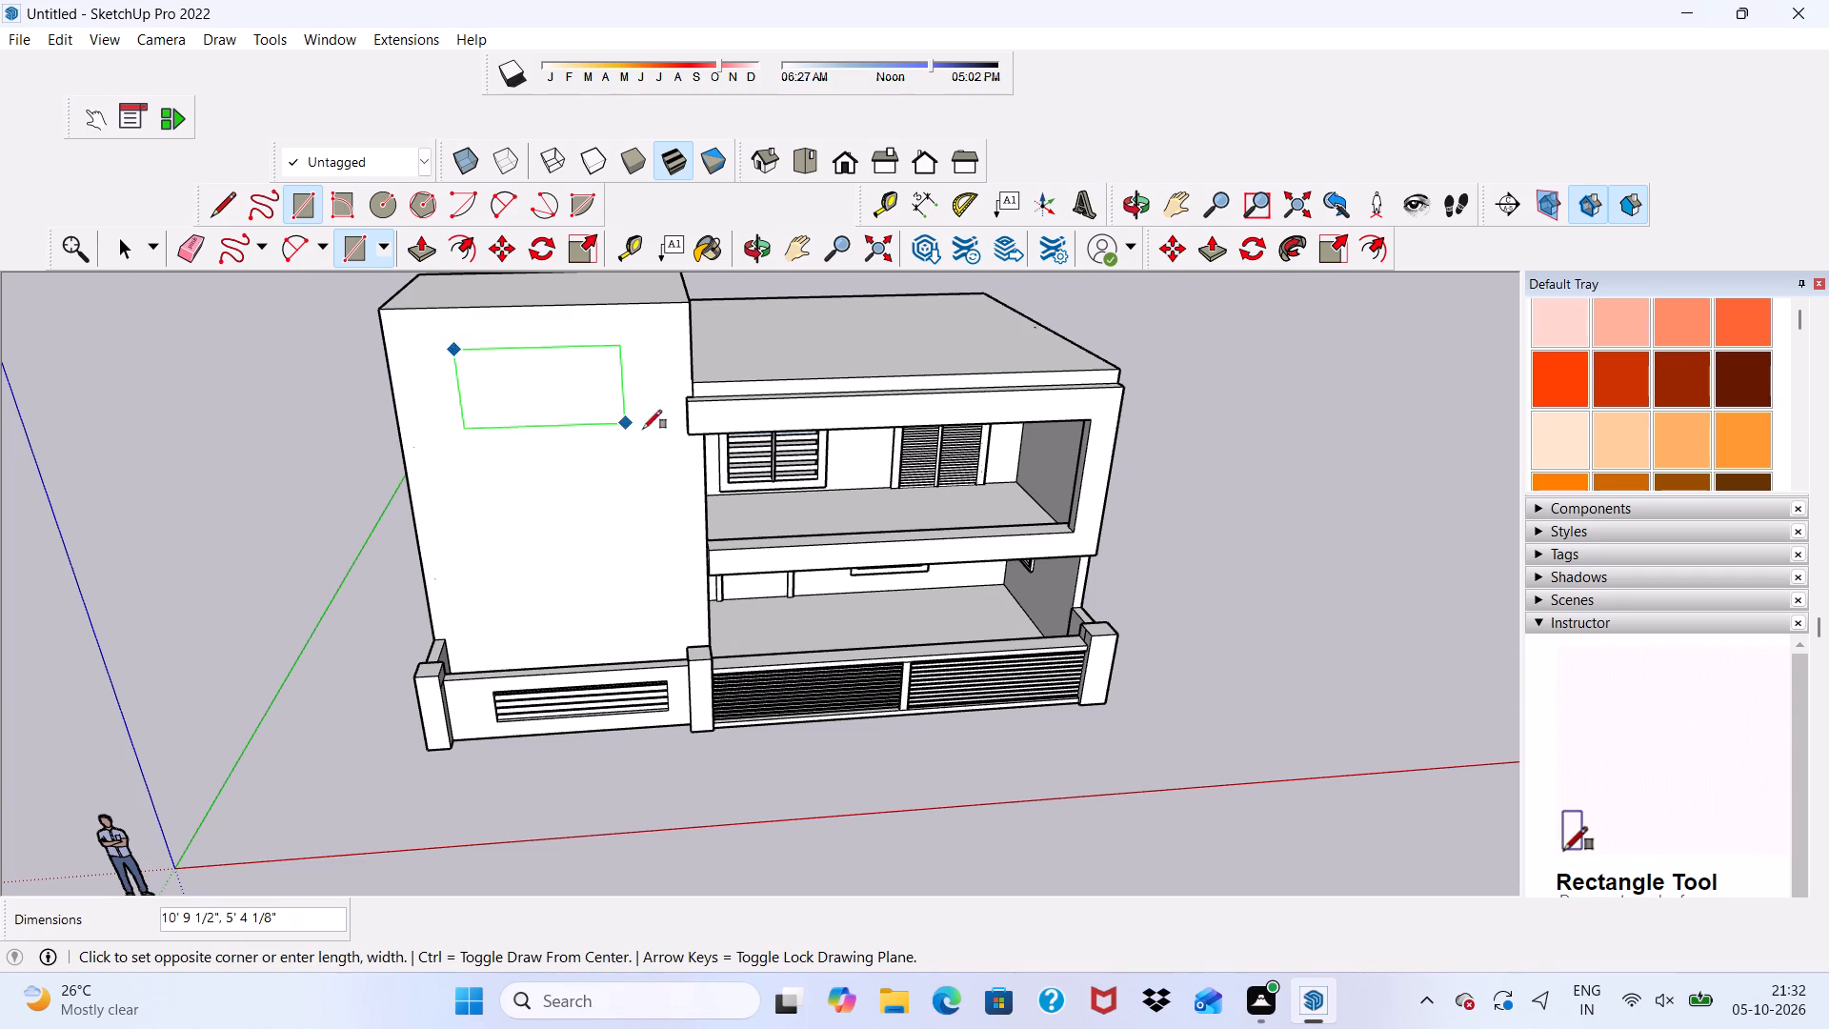
scroll(667, 442, "down", 3)
scroll(616, 443, "up", 8)
scroll(653, 490, "down", 1)
scroll(653, 490, "up", 1)
scroll(653, 491, "down", 3)
middle_click_drag(685, 568, 691, 576)
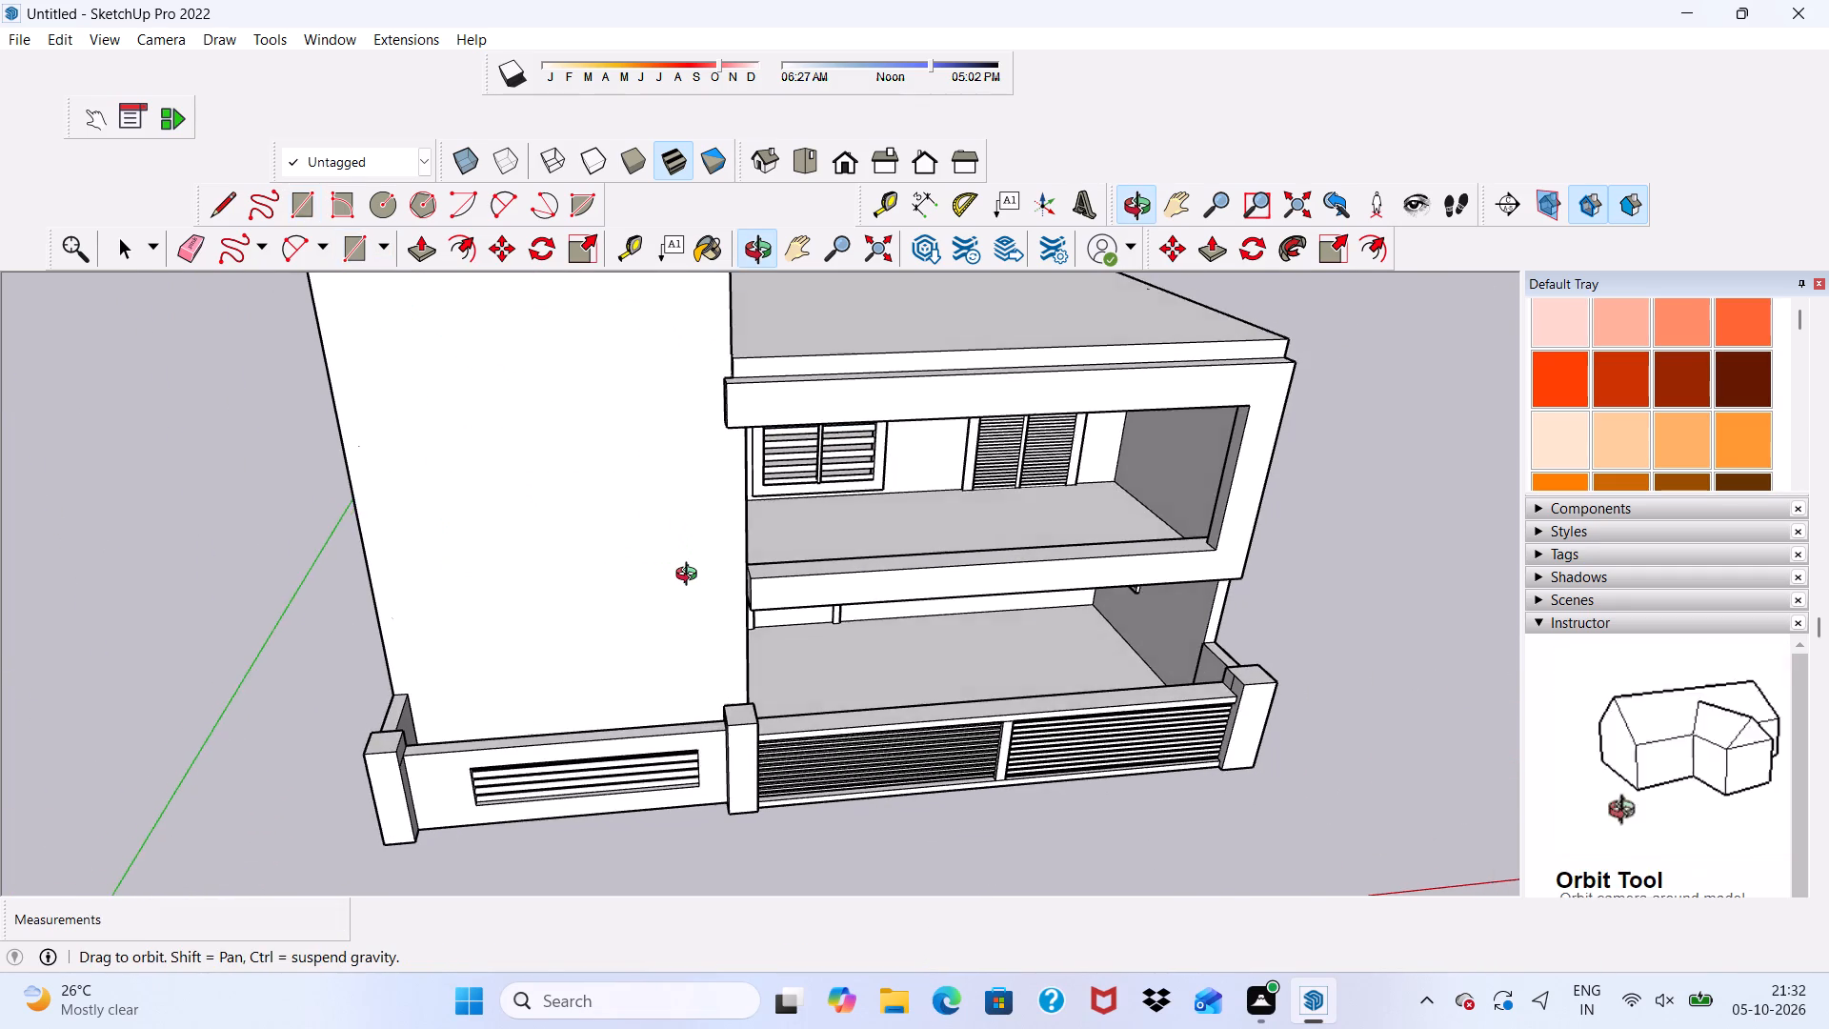
middle_click_drag(691, 576, 694, 617)
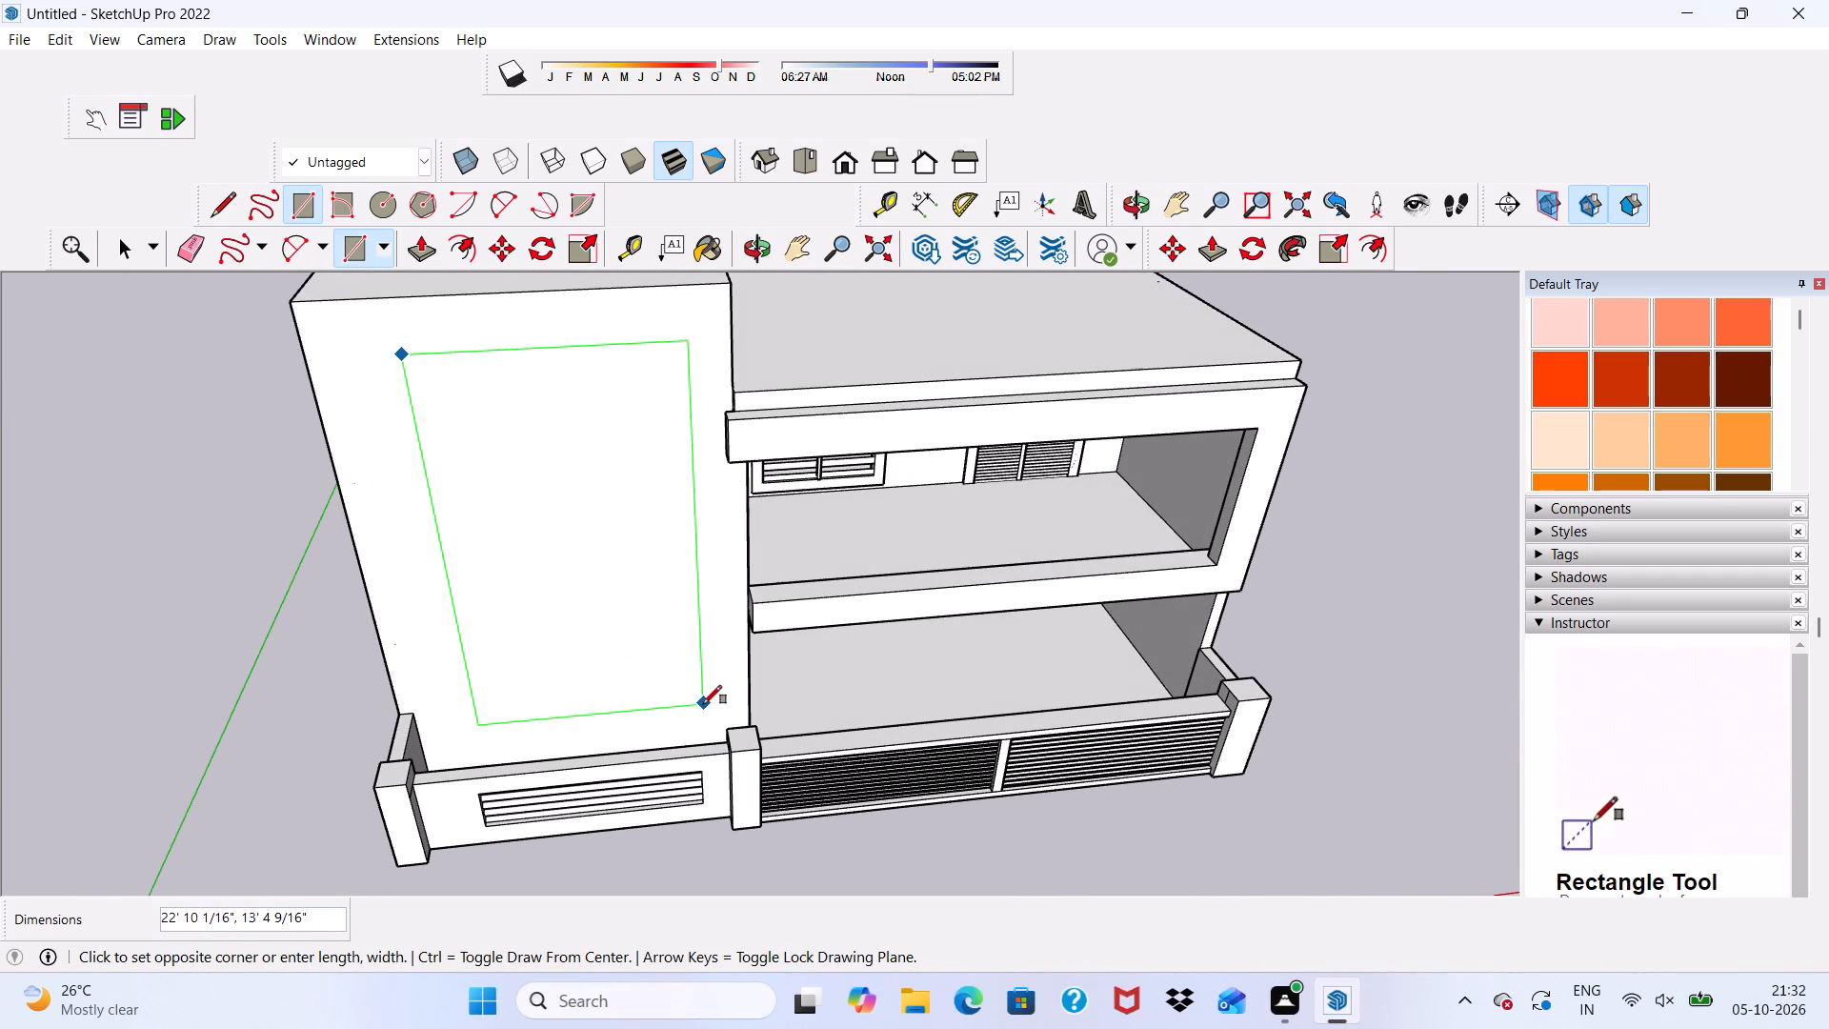
left_click(693, 705)
Offset the tall rectangle's outline inward by about 1' 8" to form a border.
scroll(530, 584, "down", 3)
middle_click_drag(536, 575, 530, 401)
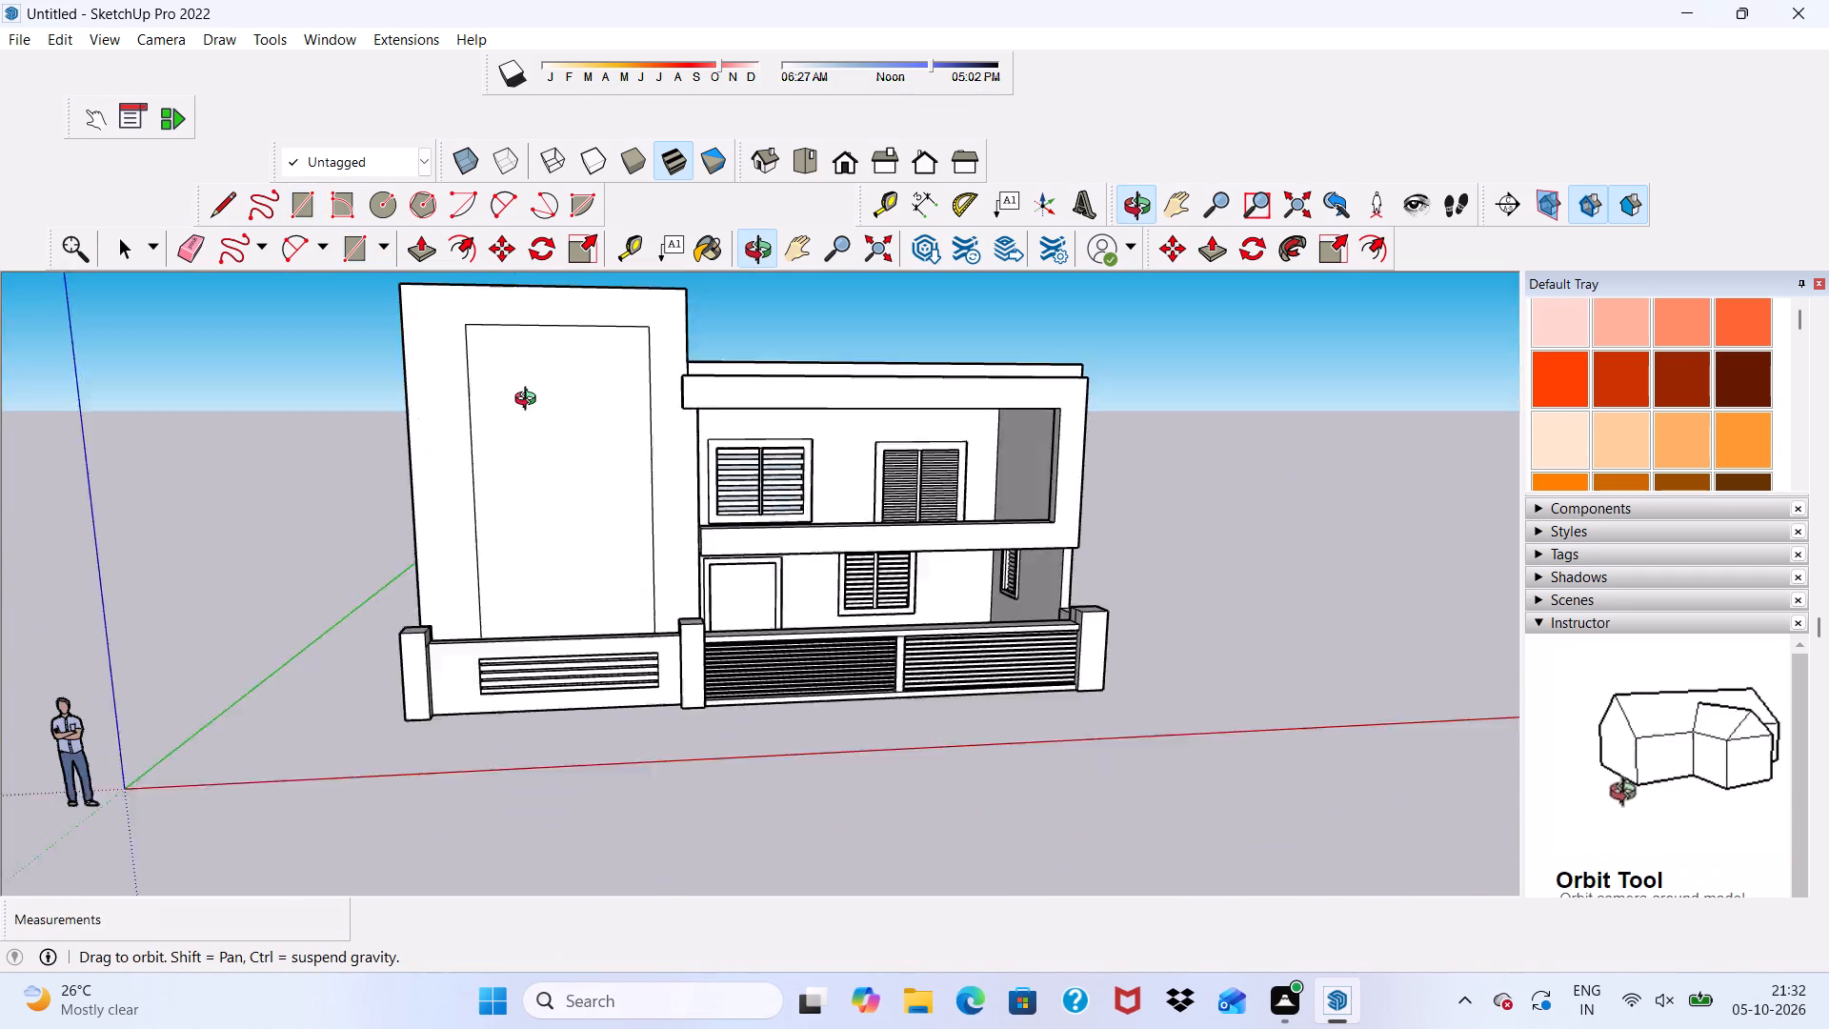
middle_click_drag(530, 401, 484, 370)
left_click(458, 239)
scroll(521, 434, "up", 2)
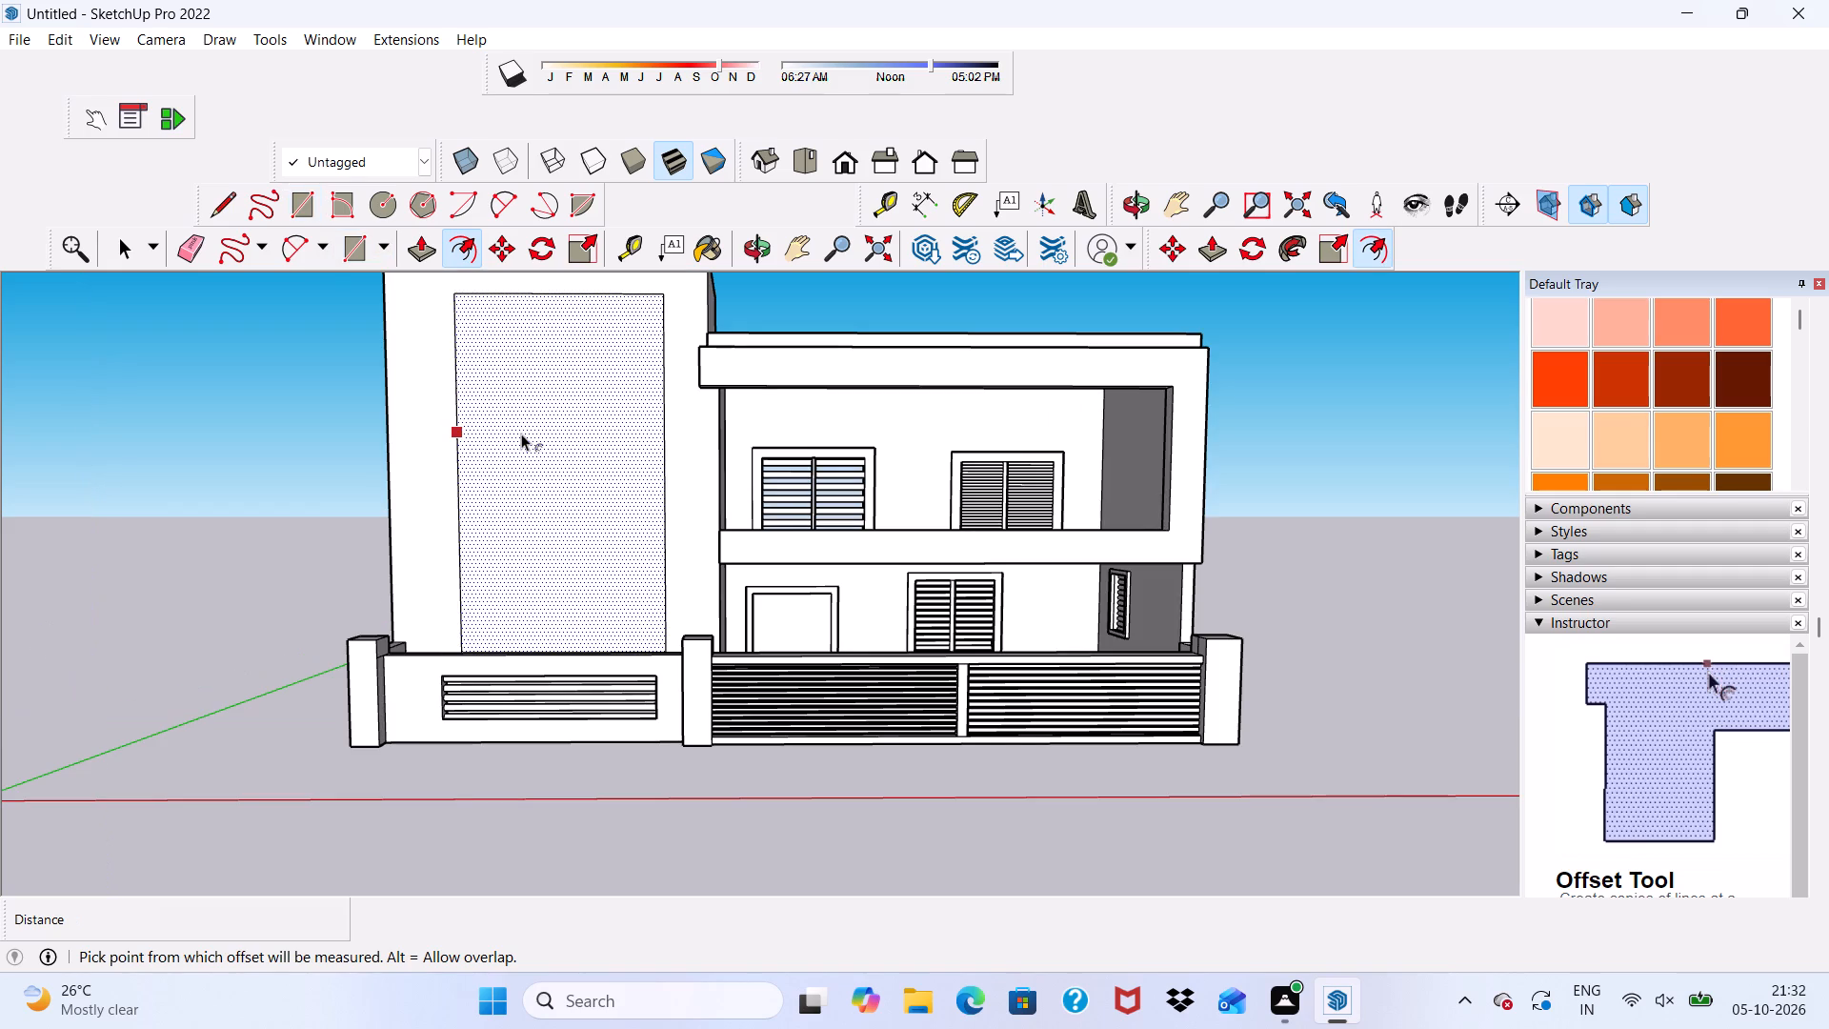
left_click(521, 433)
key("ctrl+z")
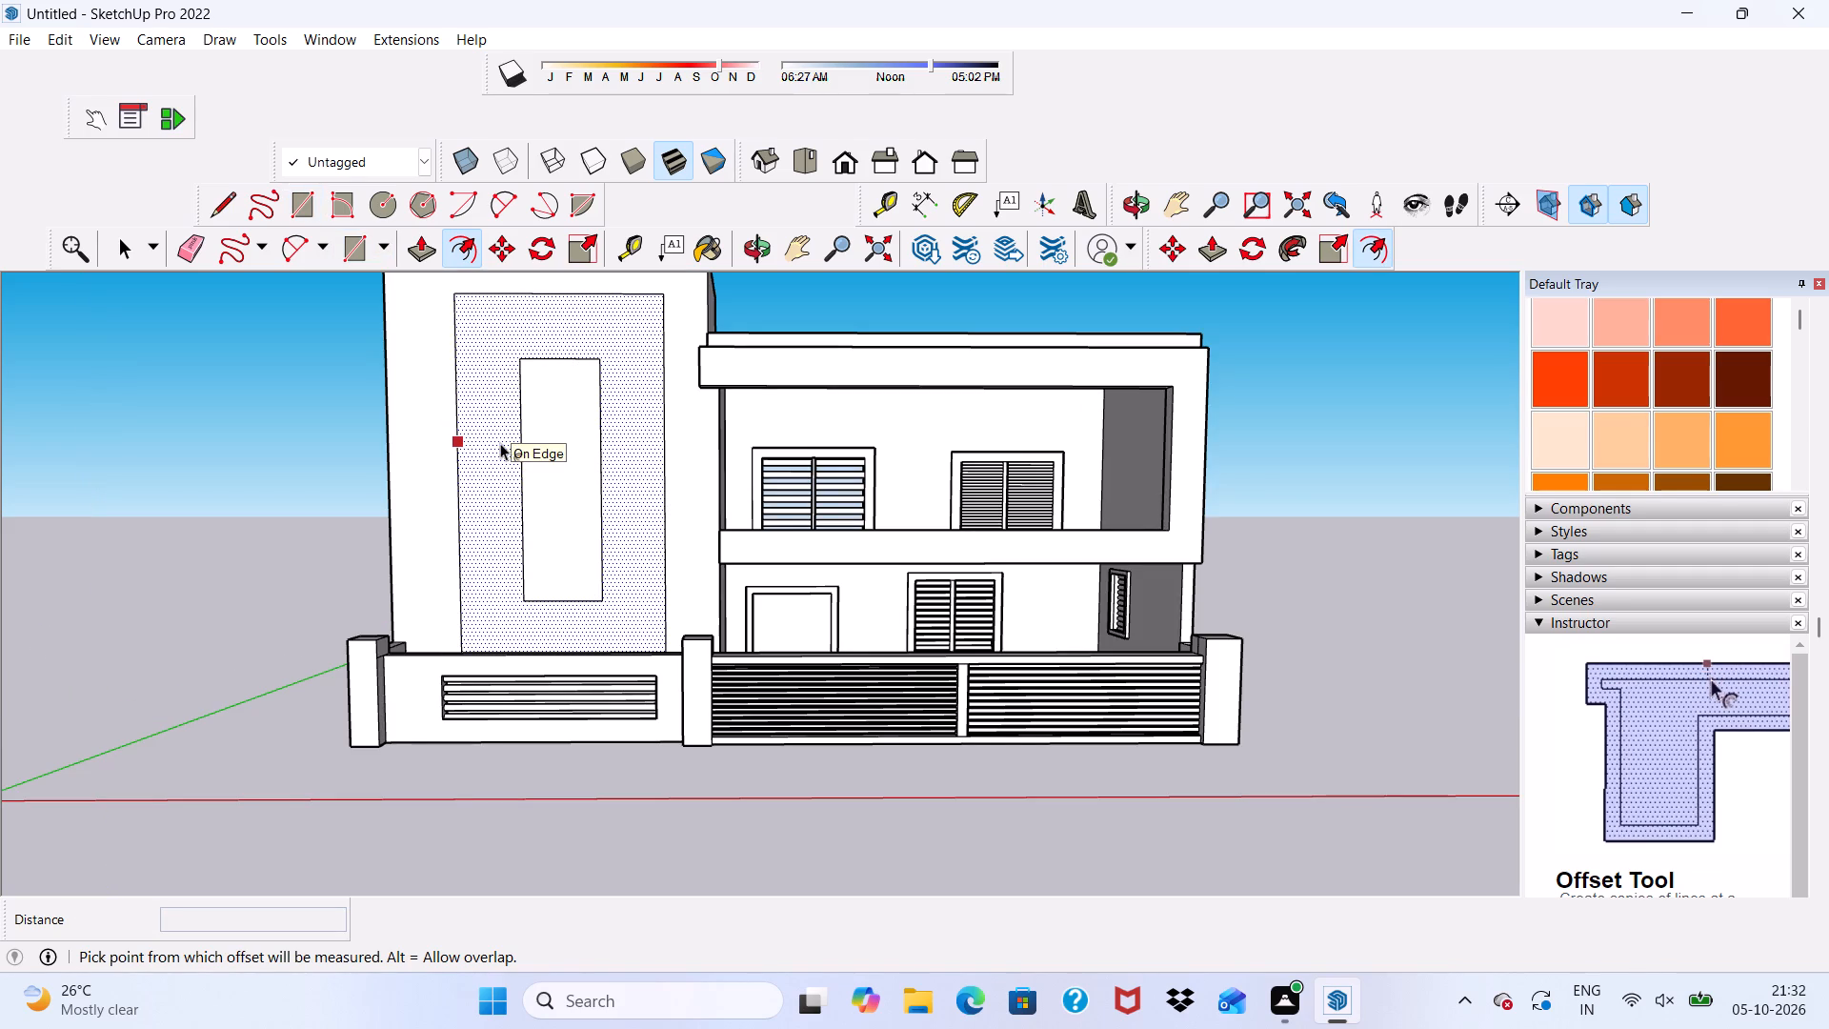
left_click(518, 439)
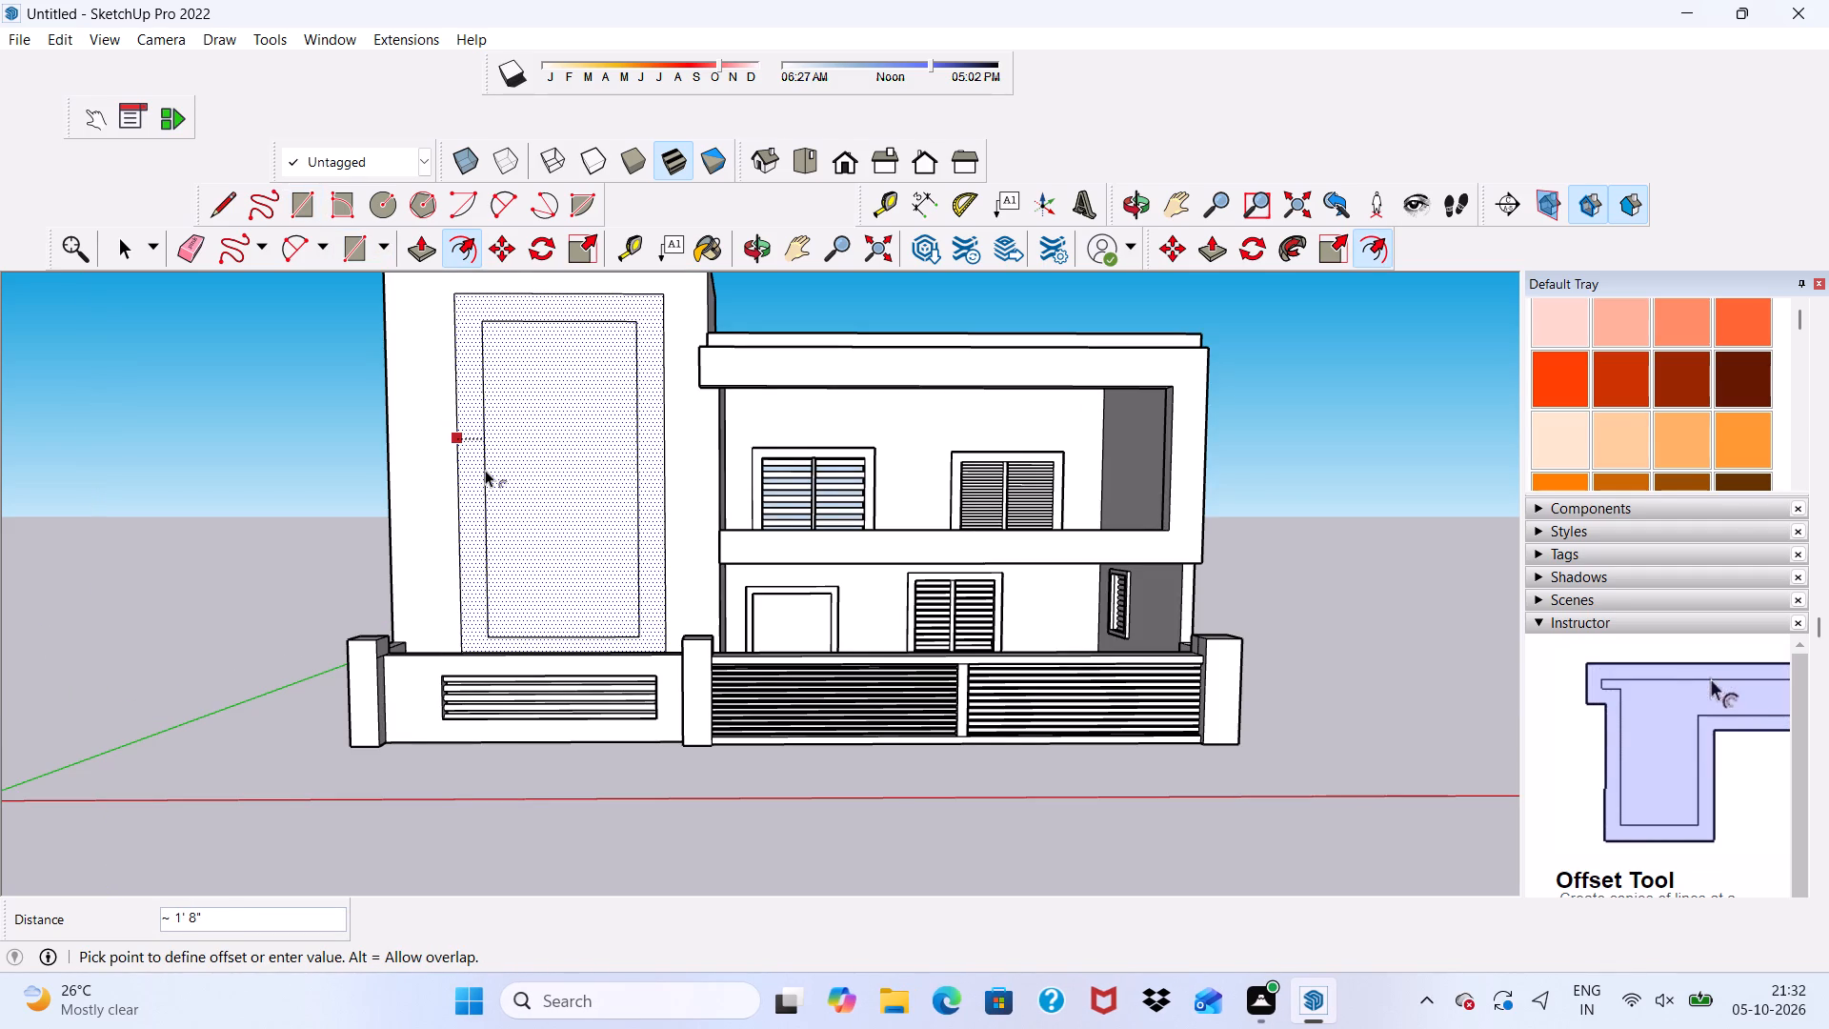
left_click(485, 470)
key("space")
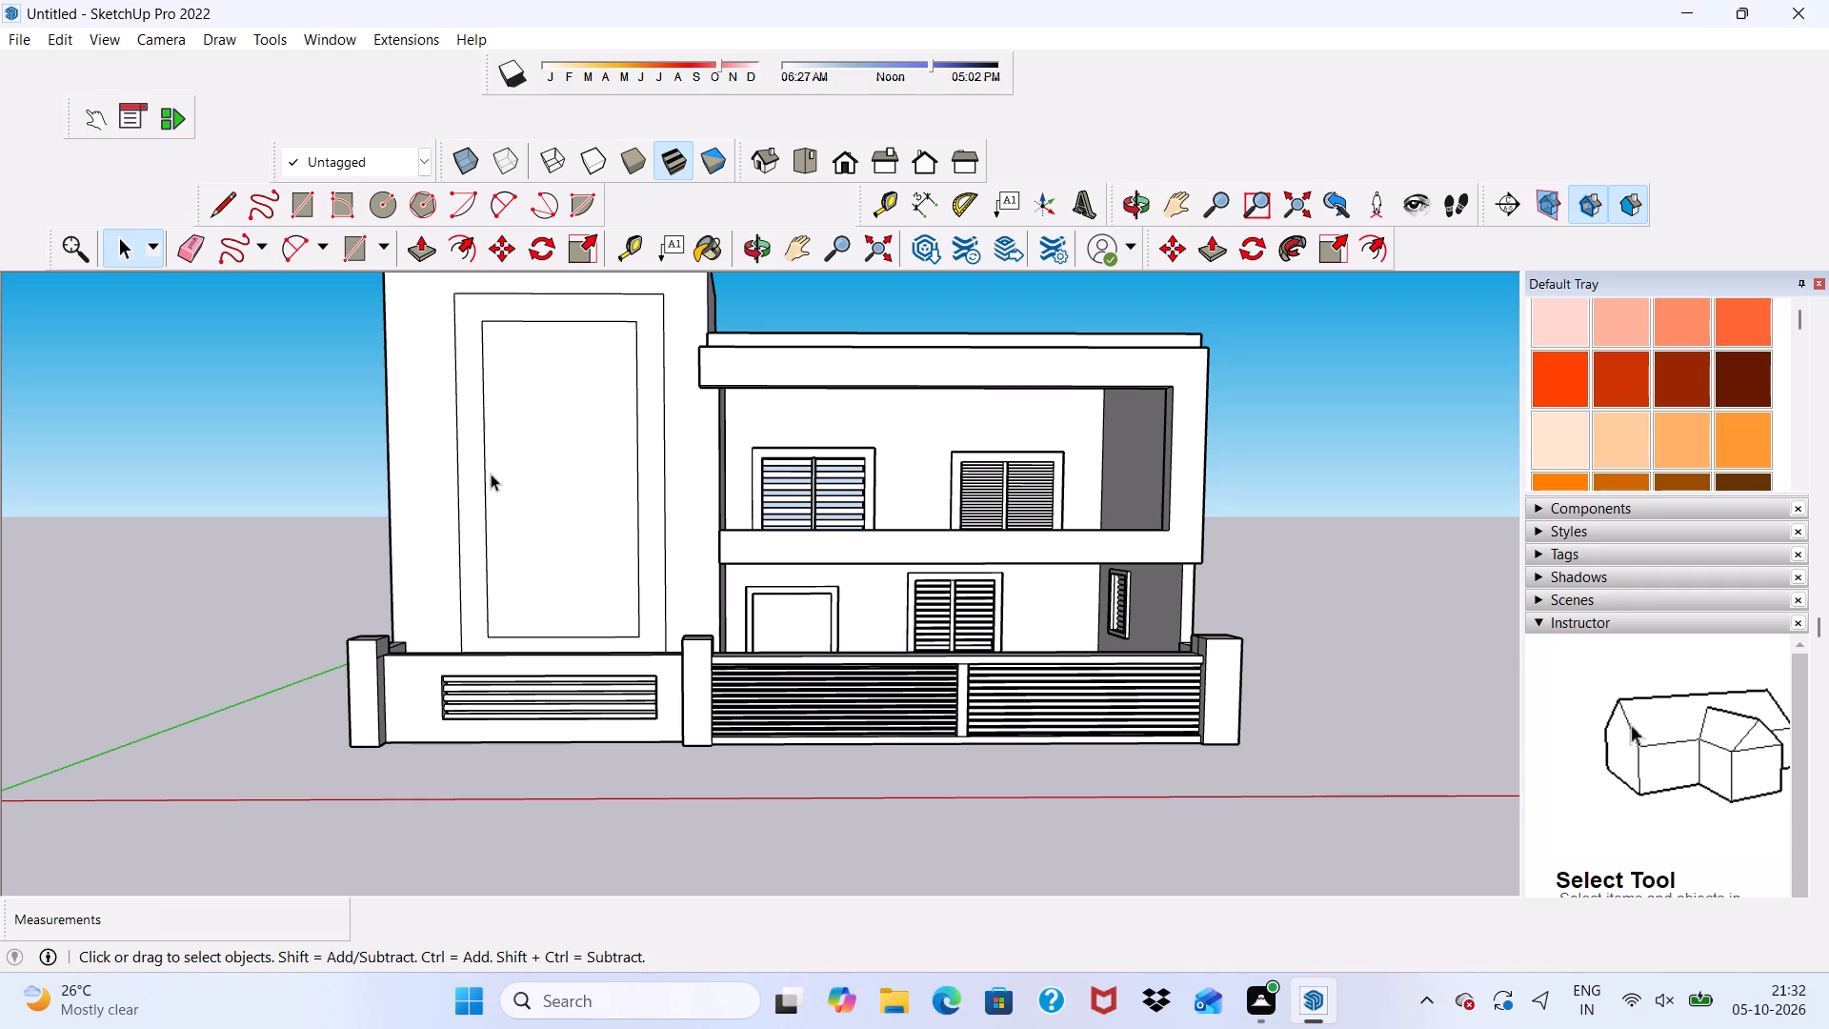
Push/Pull the border between the two tall rectangles 9" outward from the tower block's front wall.
scroll(402, 260, "up", 1)
left_click(417, 252)
scroll(458, 343, "up", 4)
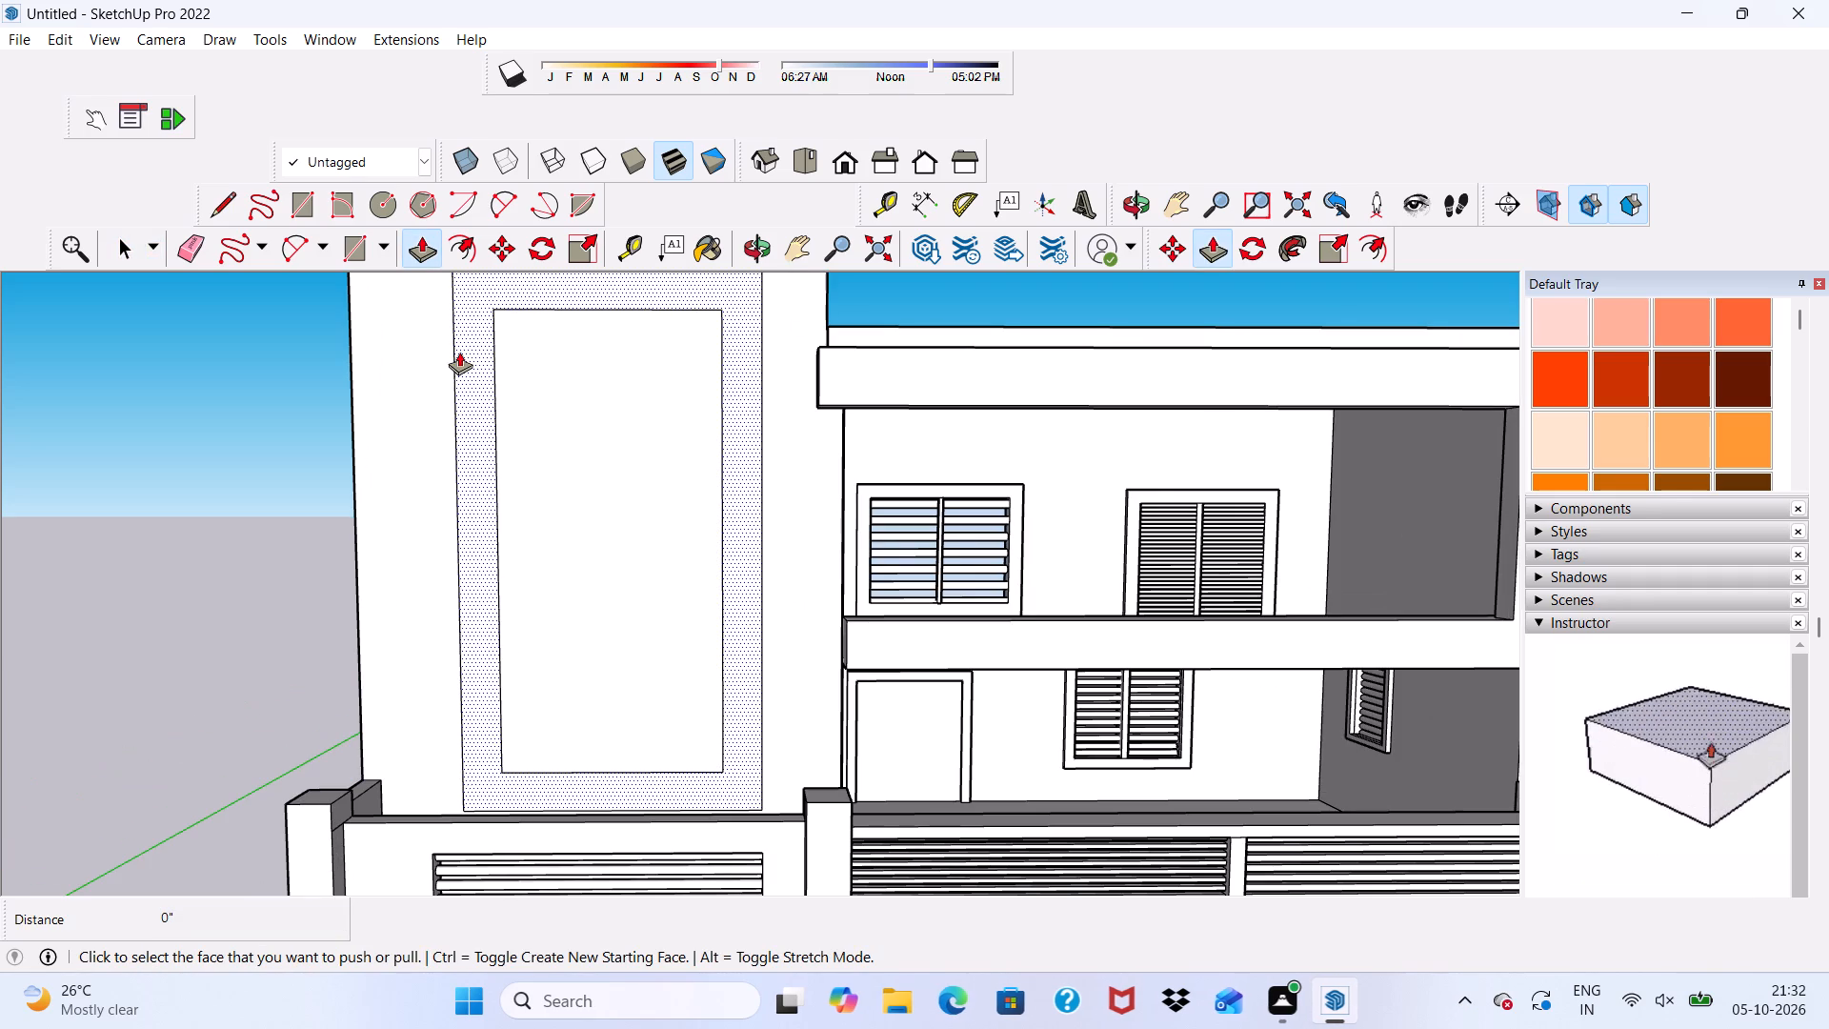
left_click(472, 350)
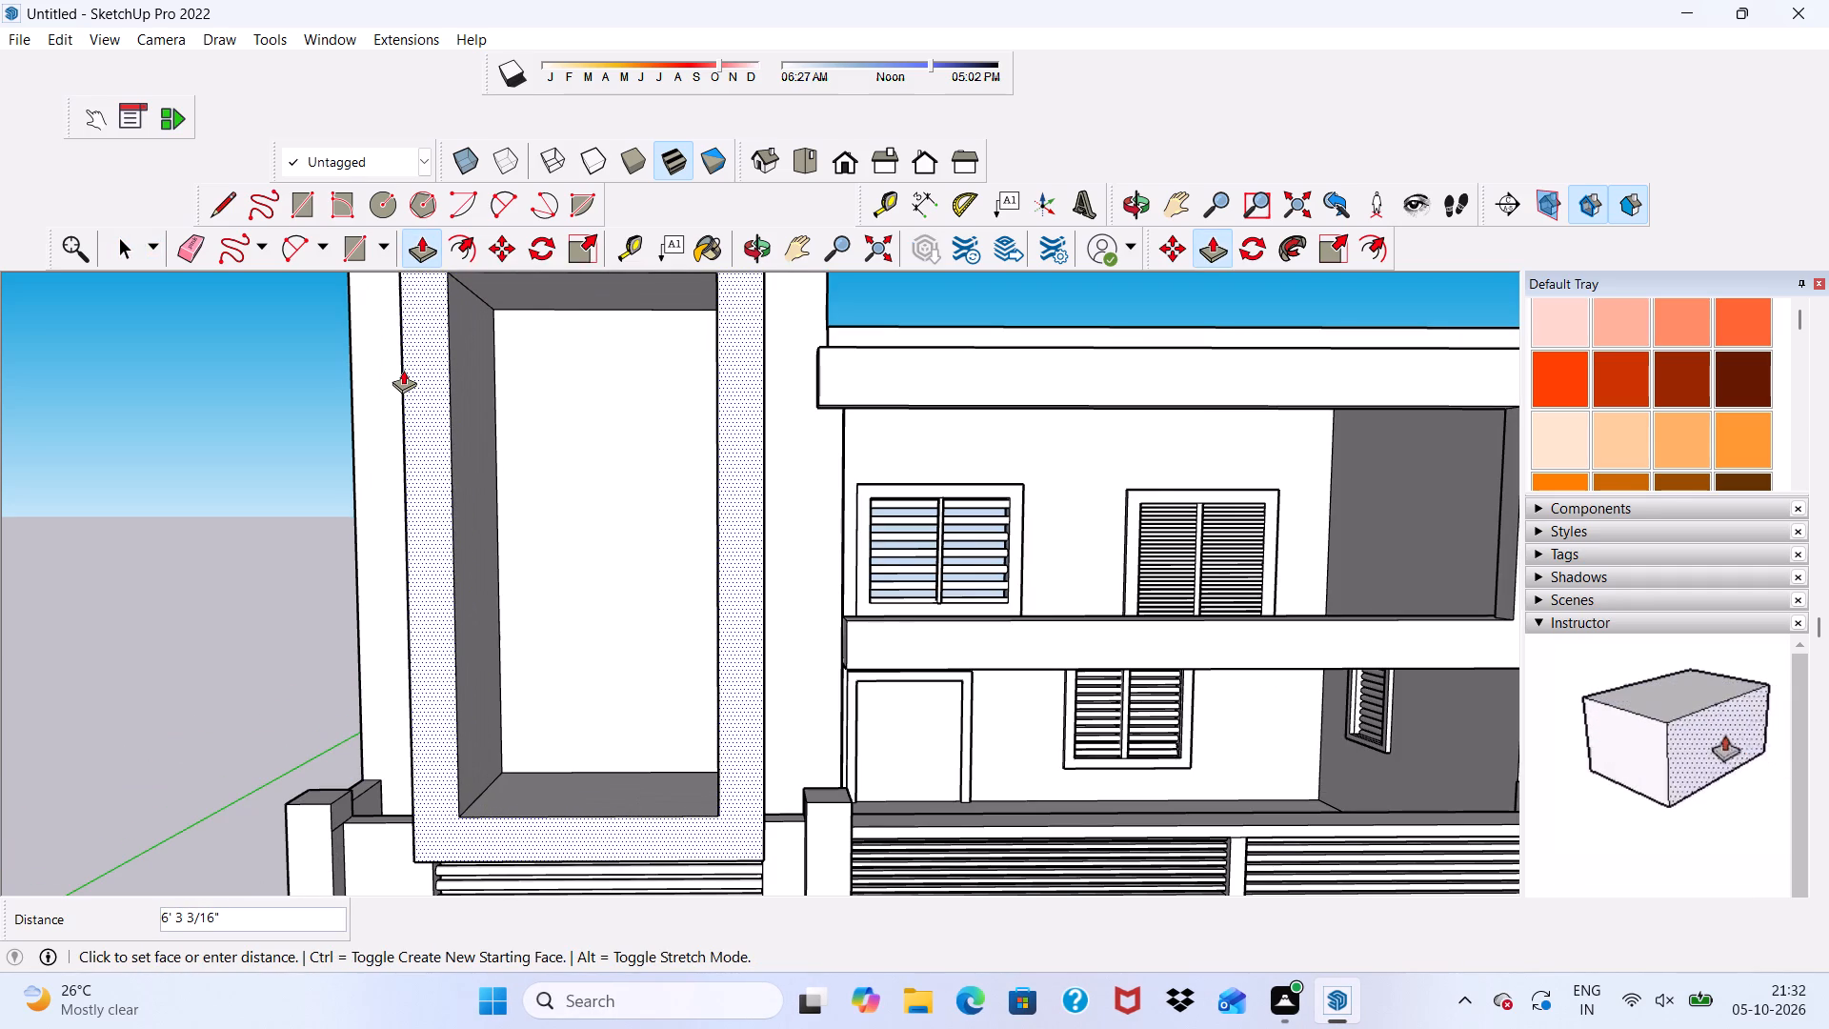
type("9\"")
key("Return")
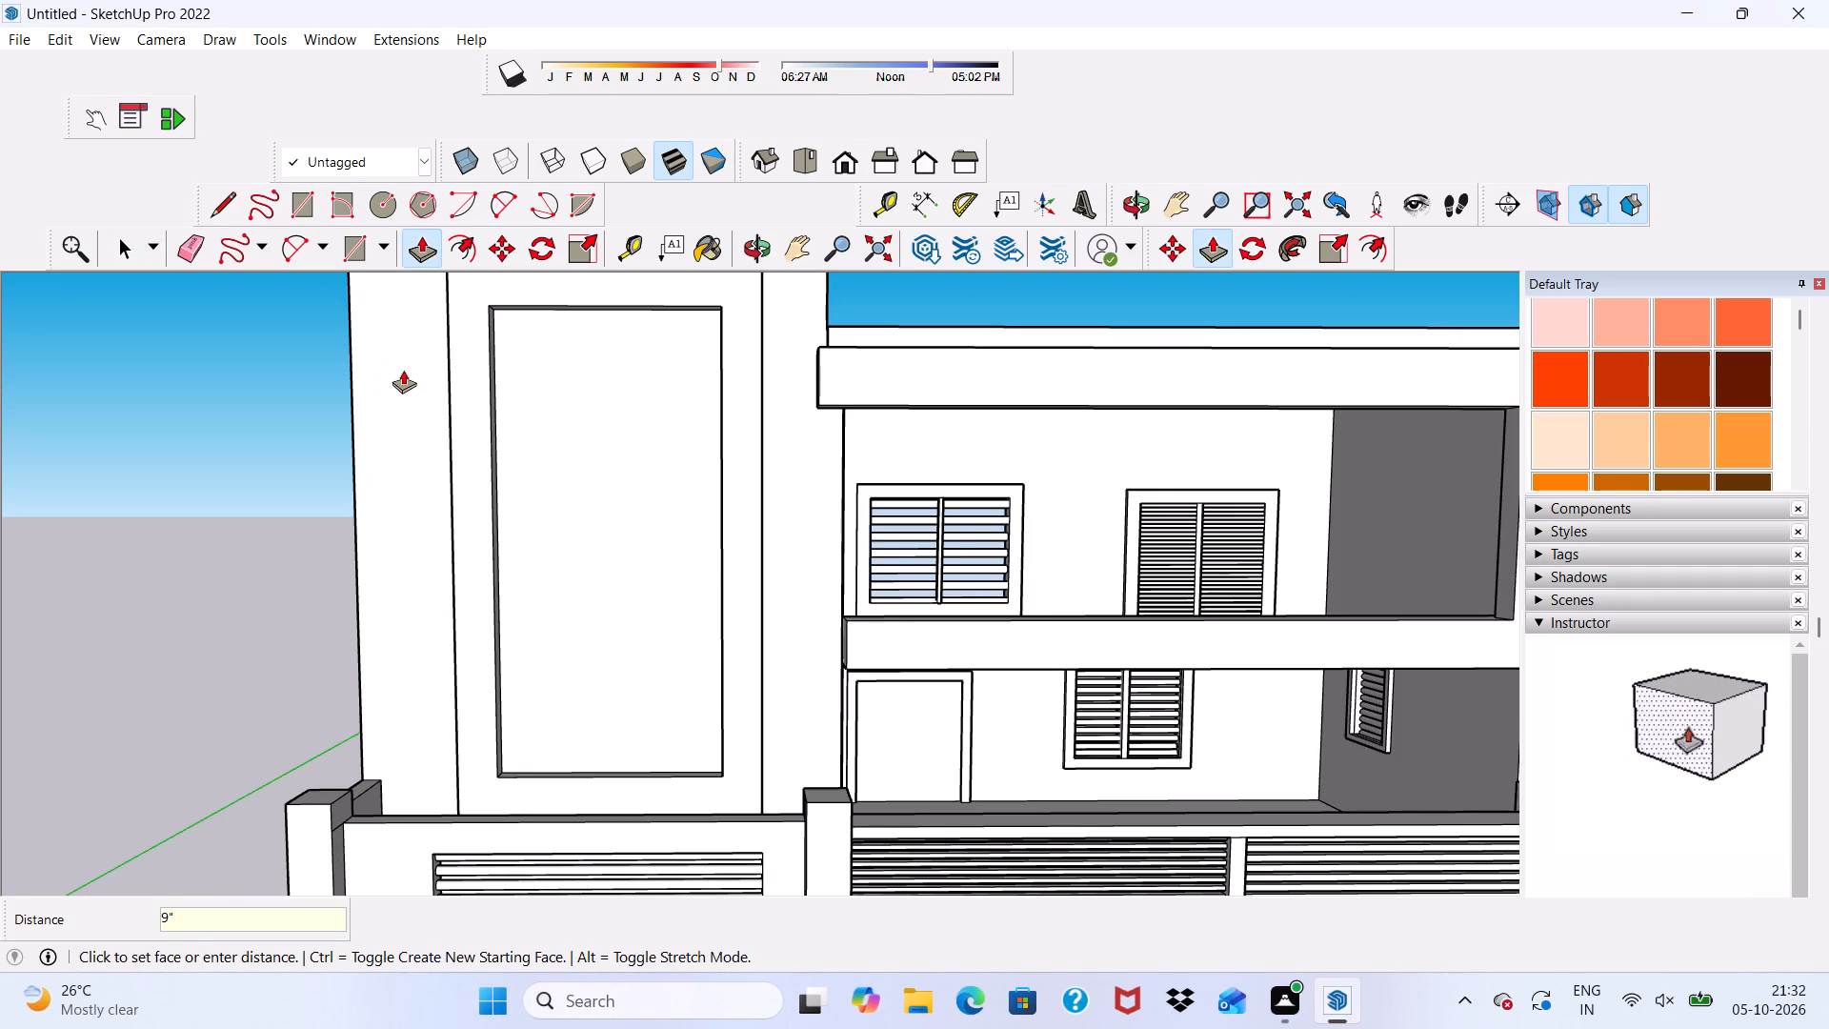
scroll(402, 381, "down", 6)
middle_click_drag(555, 393, 731, 379)
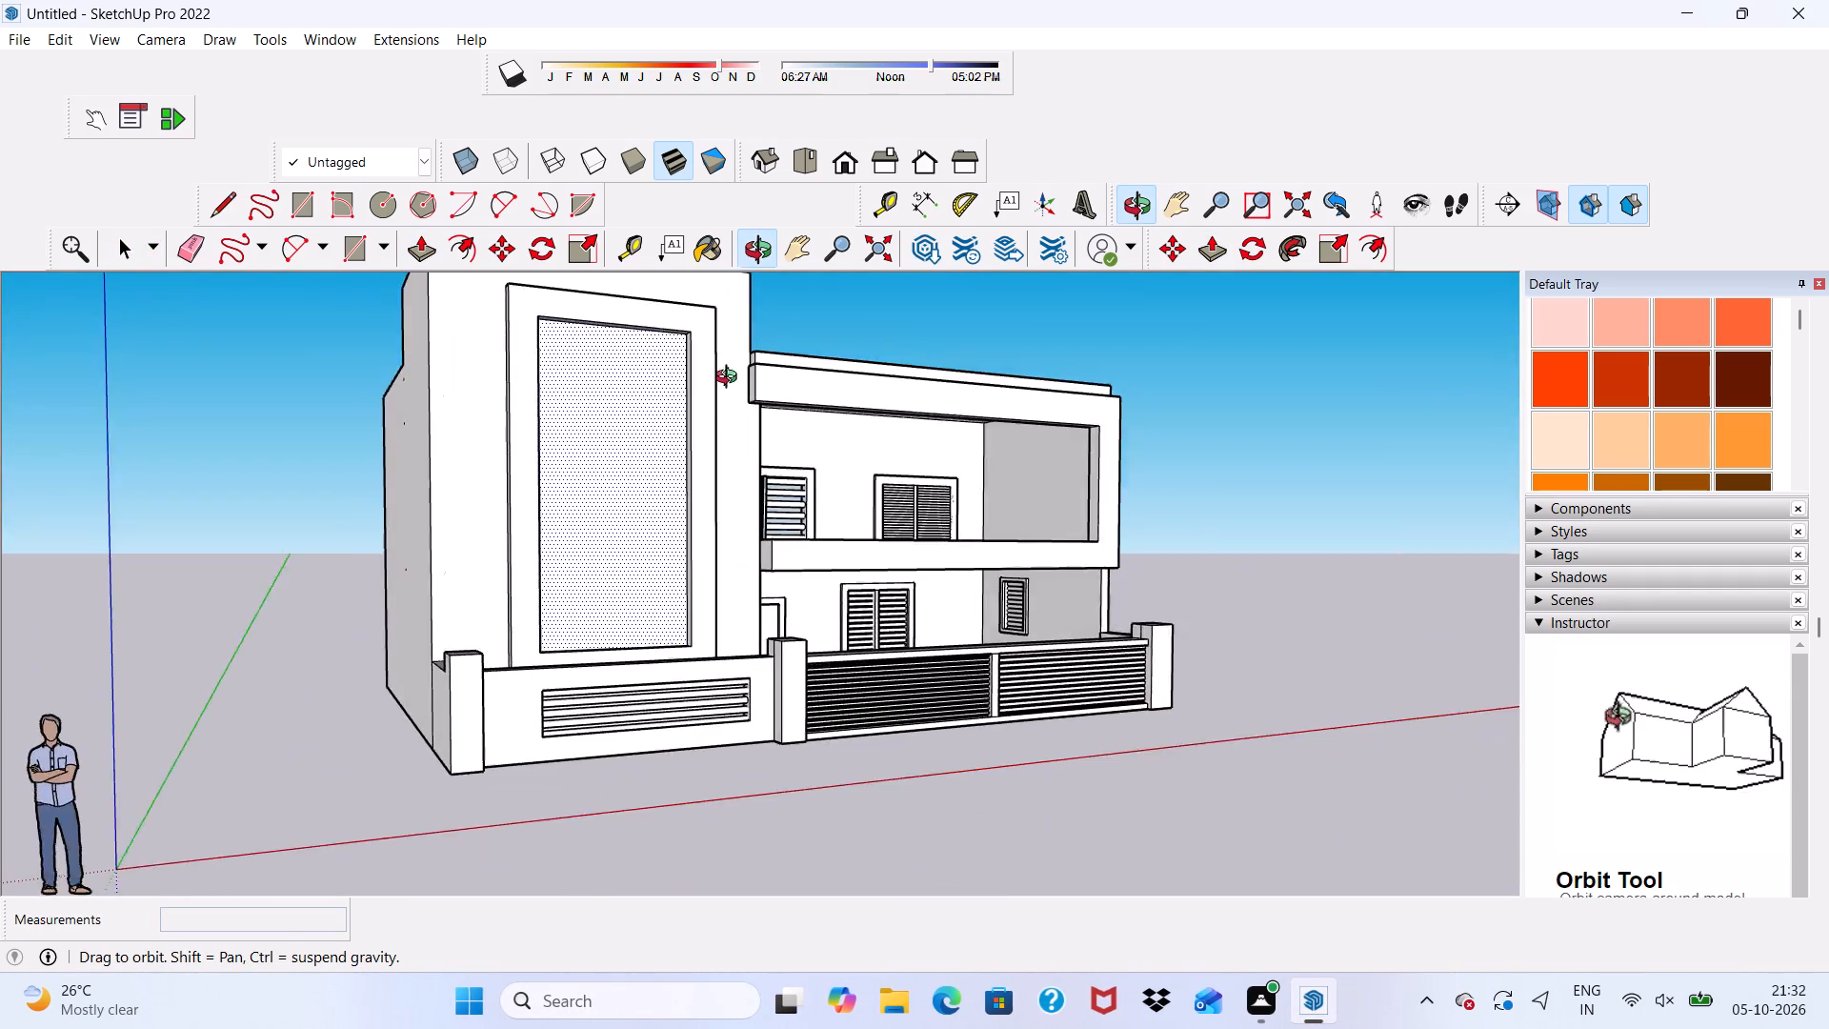
middle_click_drag(731, 379, 700, 536)
middle_click_drag(739, 541, 788, 544)
key("space")
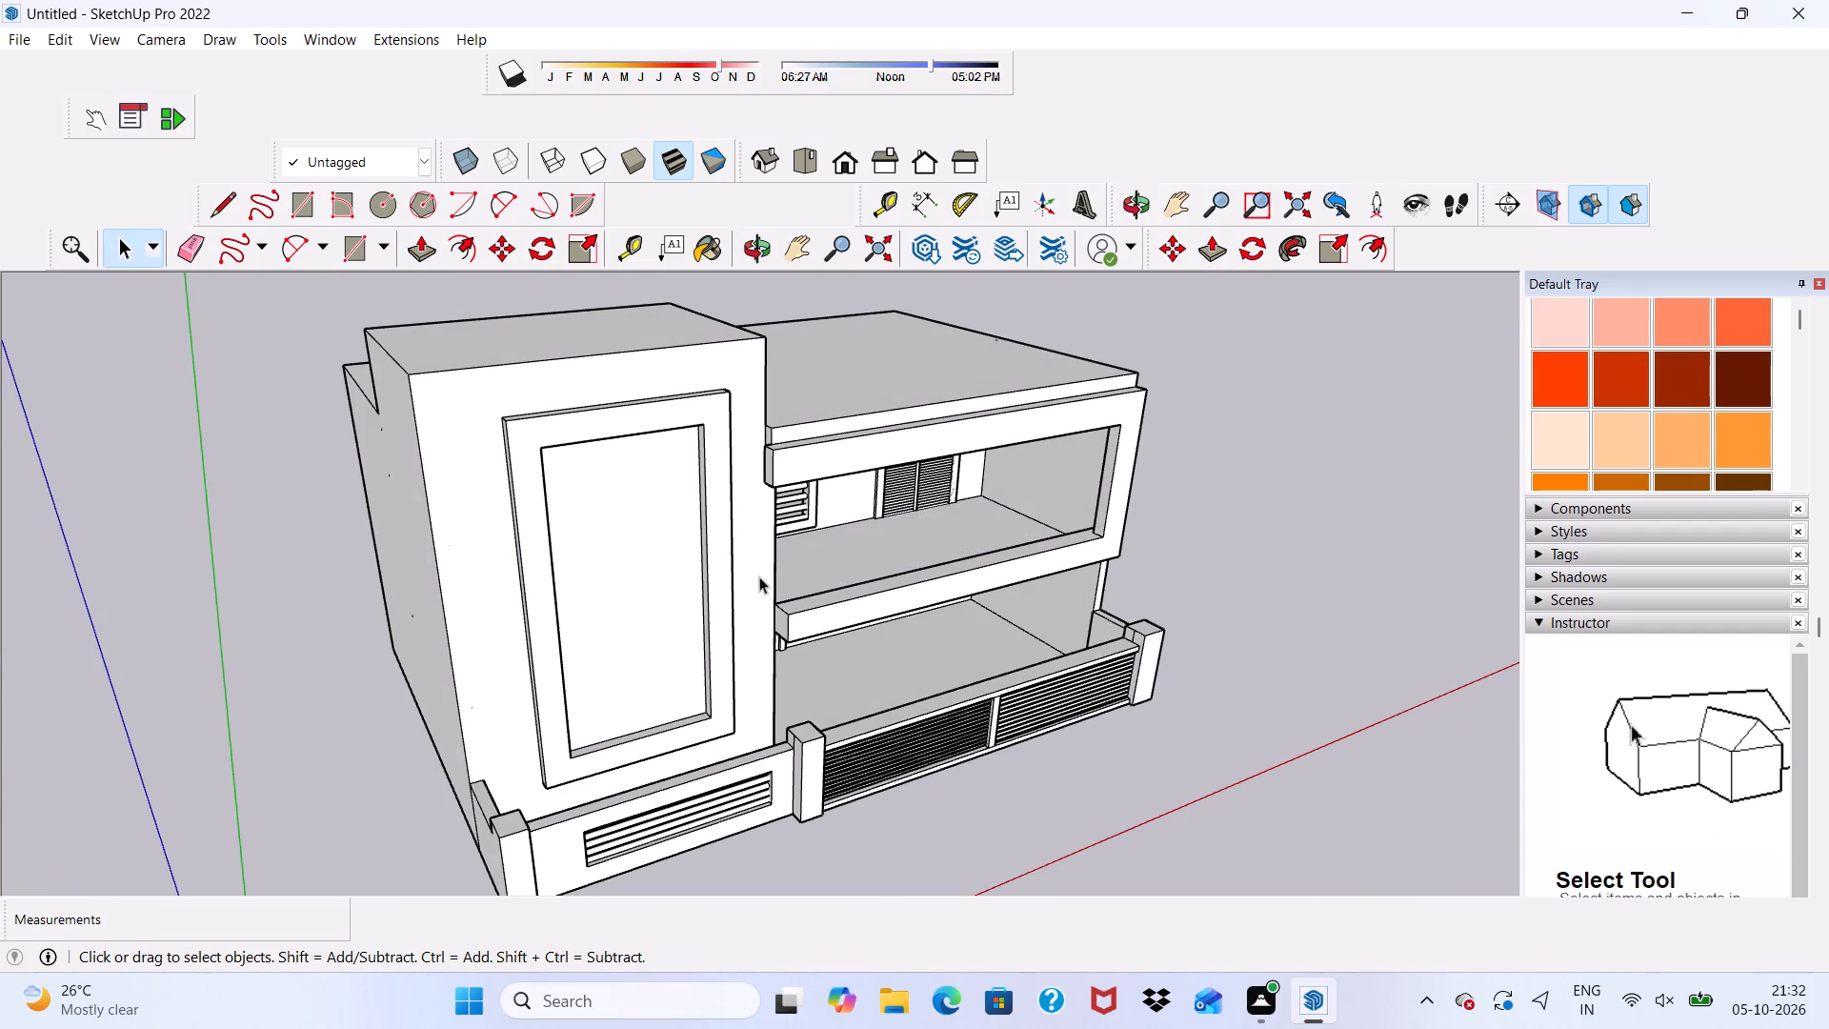
Erase the stray edge marks on the tower block's plain side wall.
middle_click_drag(363, 479, 497, 462)
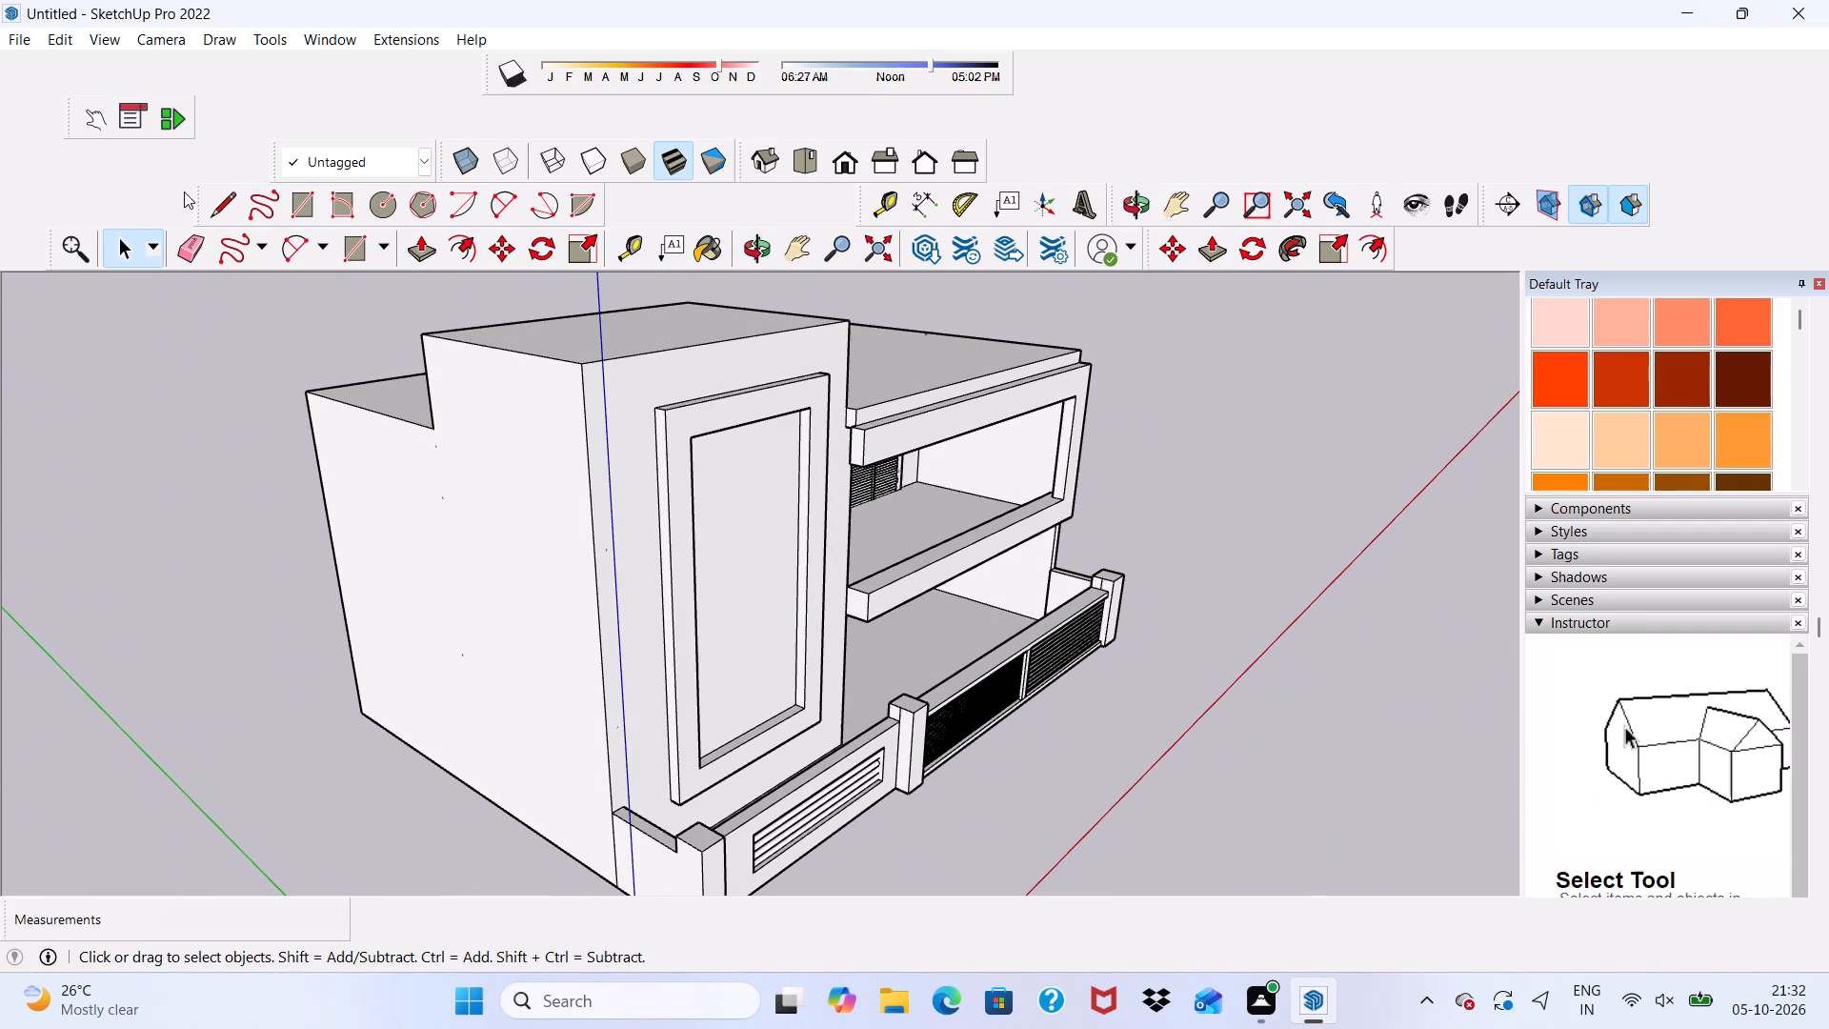
left_click(187, 244)
scroll(320, 462, "up", 3)
left_click_drag(482, 436, 484, 511)
scroll(476, 494, "up", 6)
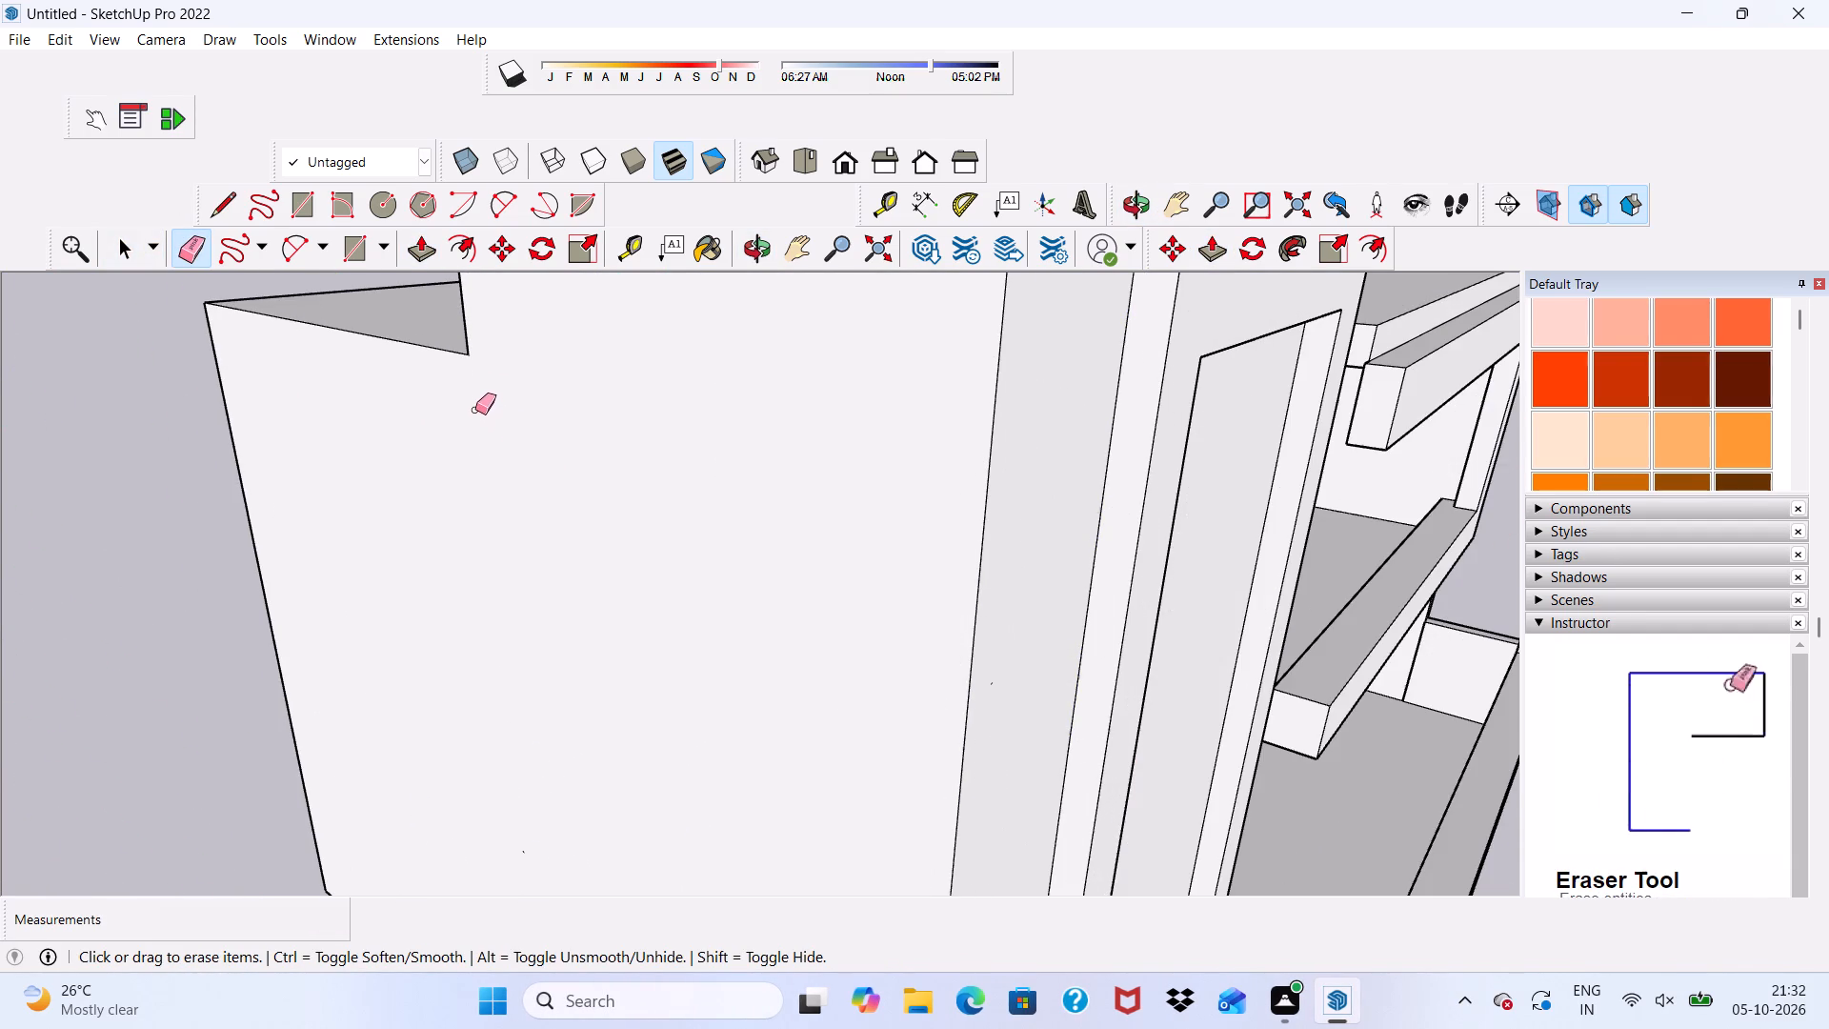
scroll(473, 396, "down", 2)
scroll(473, 396, "up", 1)
scroll(473, 396, "down", 6)
scroll(617, 443, "up", 1)
scroll(613, 482, "down", 2)
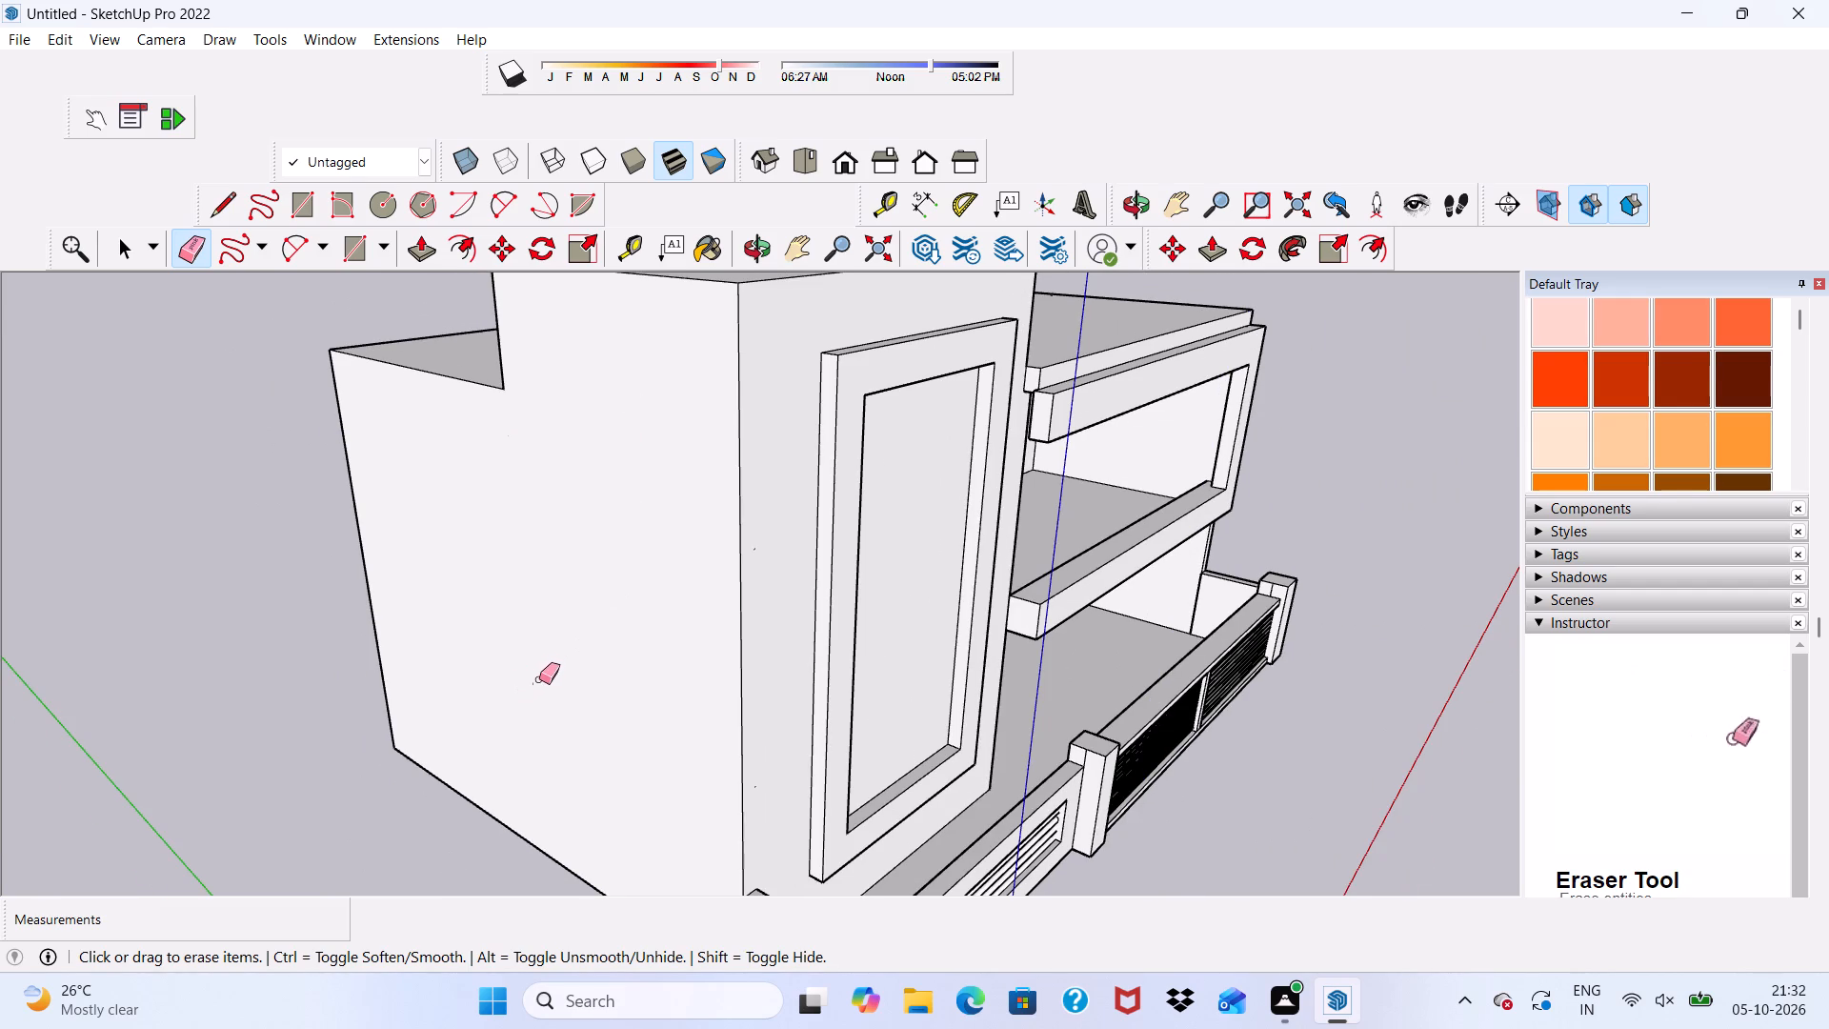
left_click(545, 676)
left_click_drag(524, 683, 544, 672)
left_click_drag(532, 680, 553, 681)
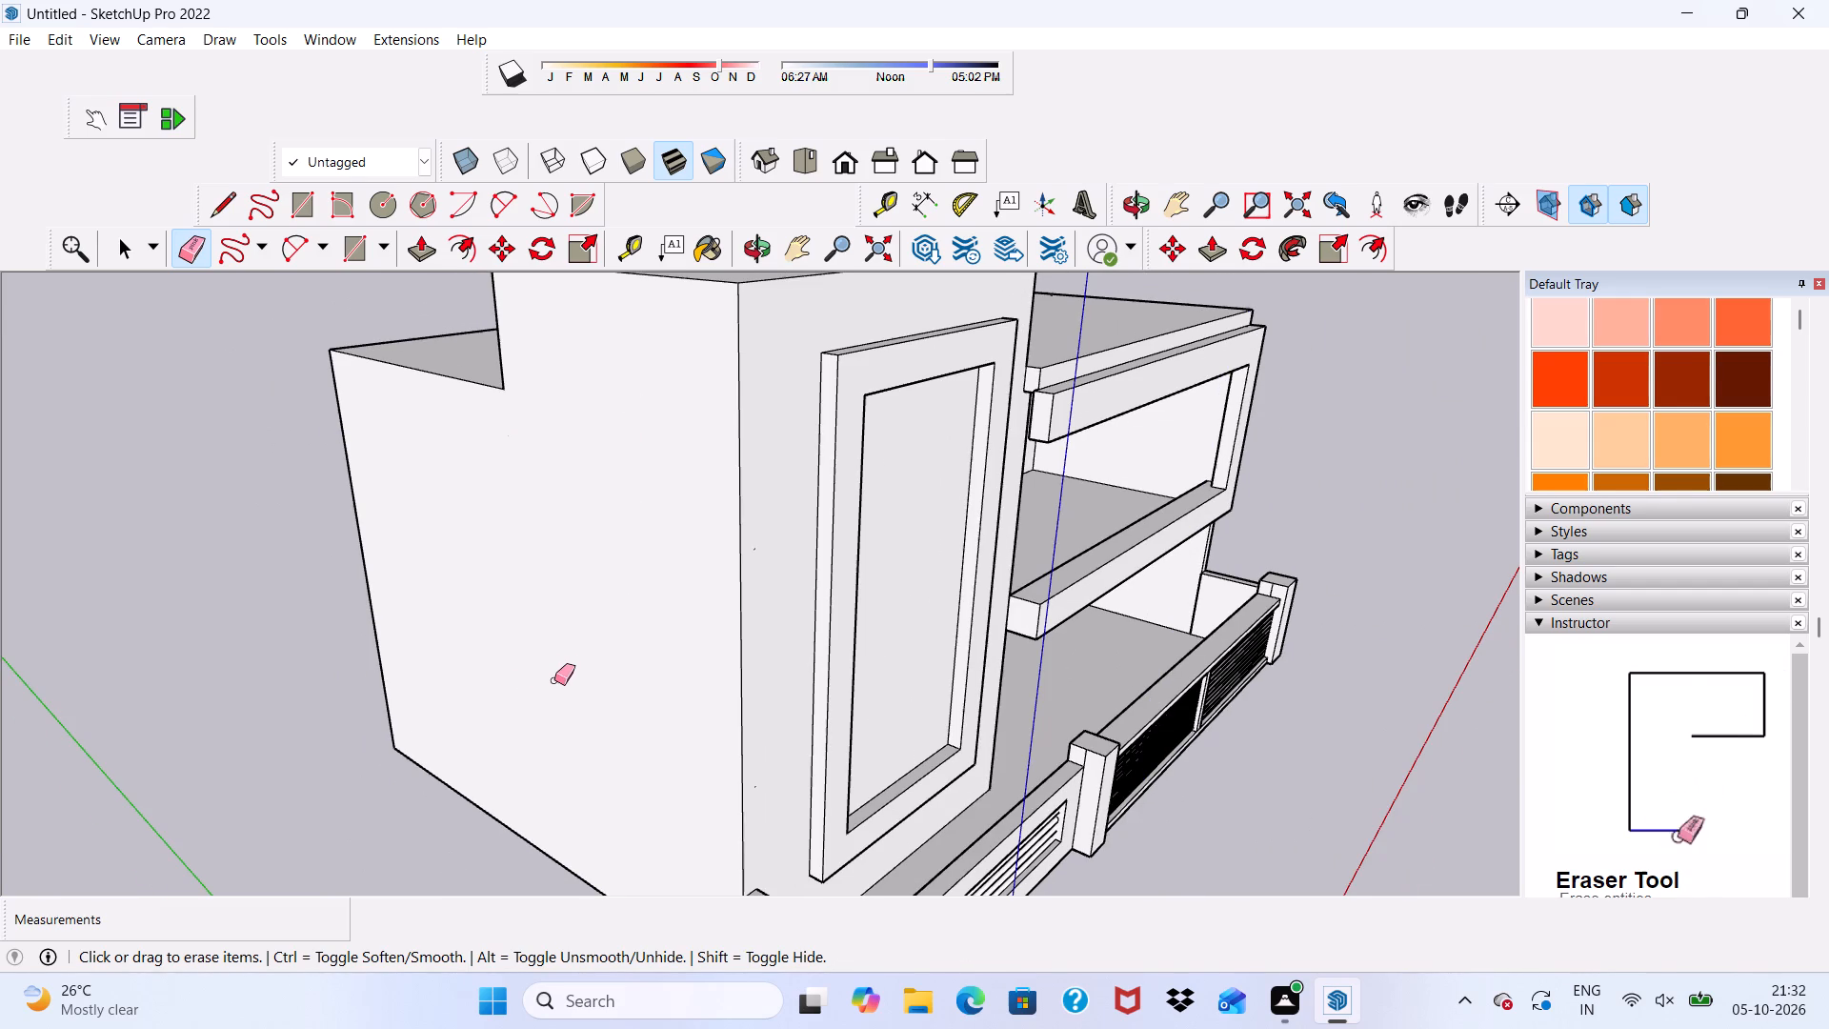
left_click(536, 682)
scroll(533, 674, "down", 4)
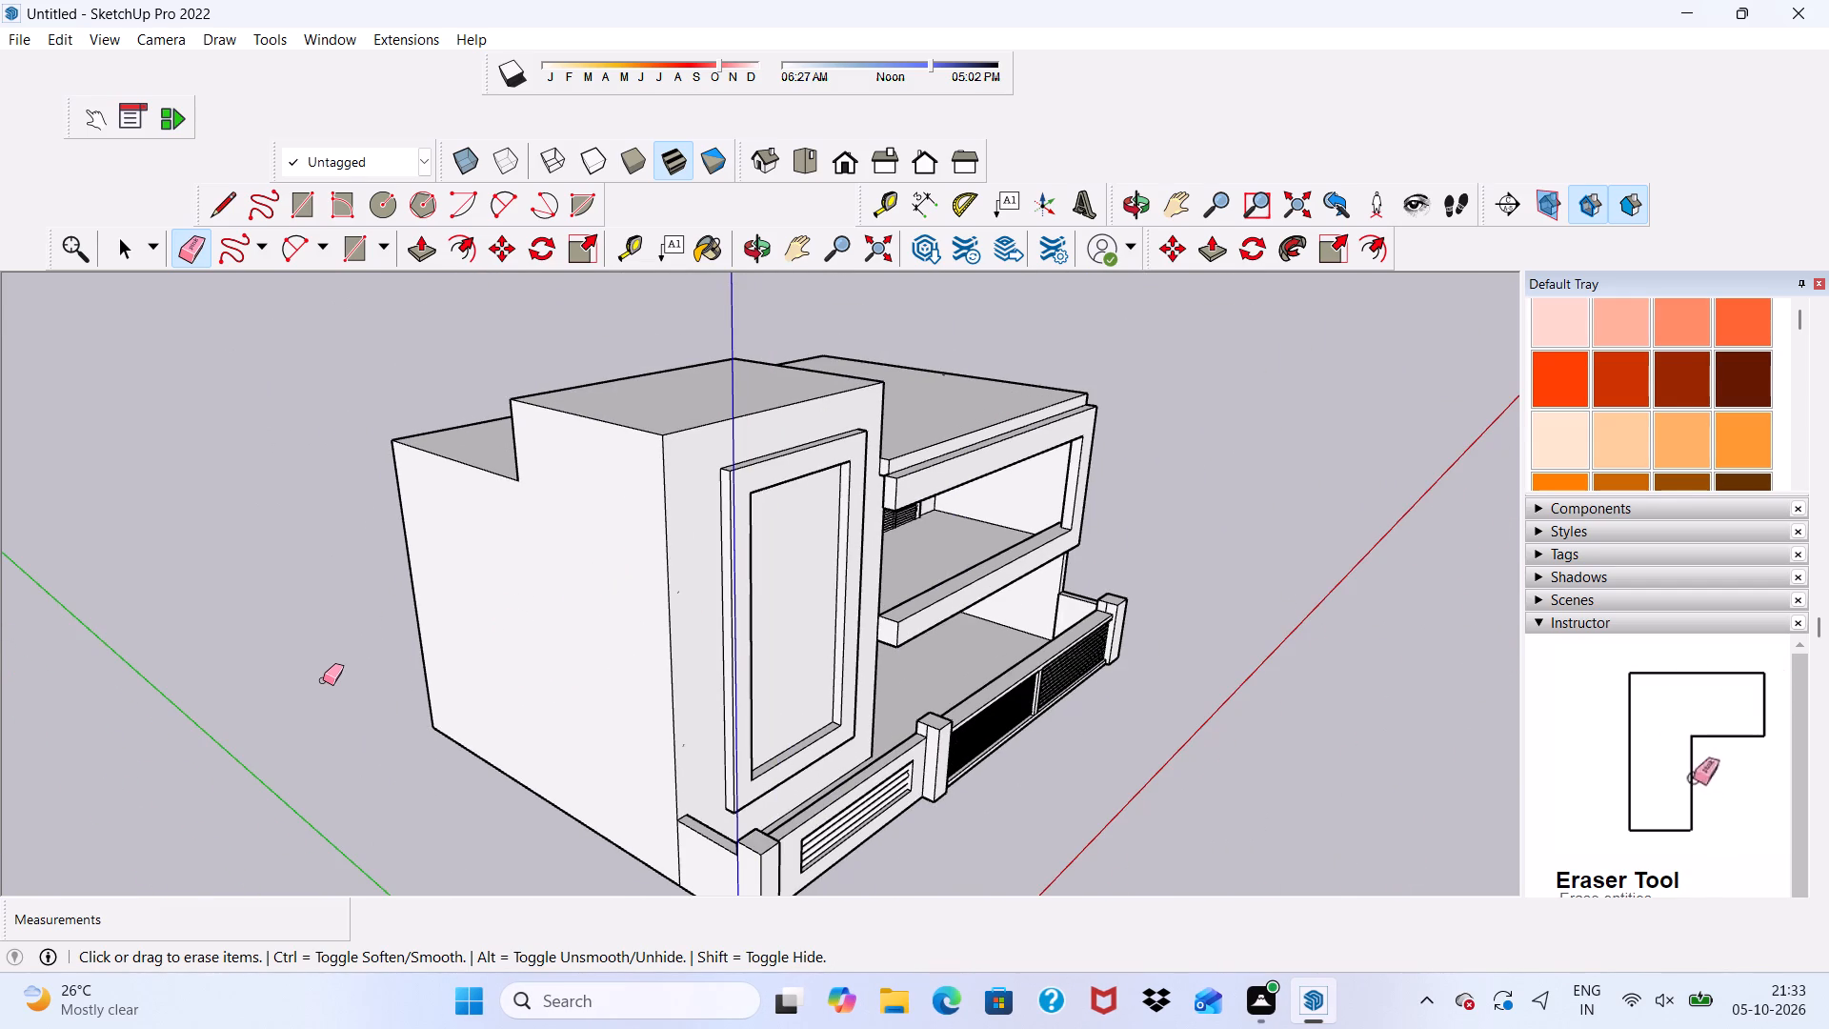
Examine the tower's projecting frame, the front elevation and the flat roof from several angles and distances.
scroll(419, 618, "down", 1)
scroll(419, 618, "up", 4)
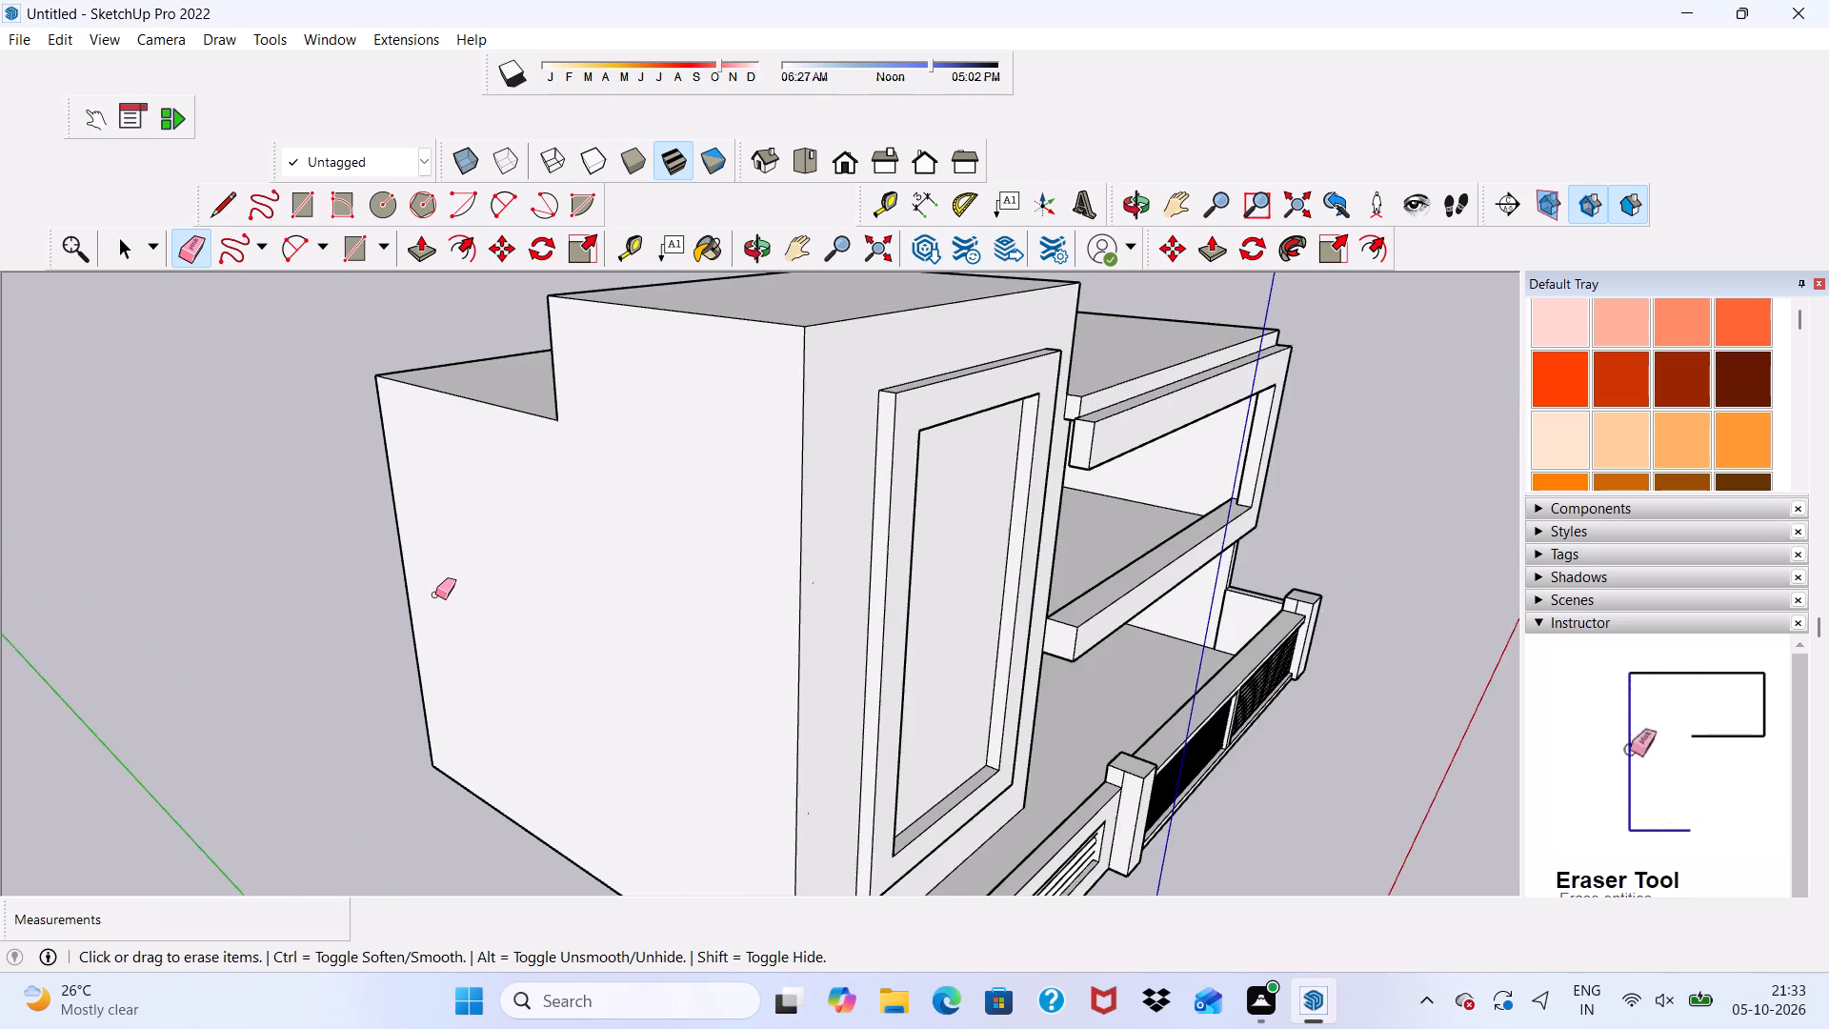
scroll(427, 568, "down", 3)
scroll(428, 596, "up", 5)
scroll(424, 608, "down", 5)
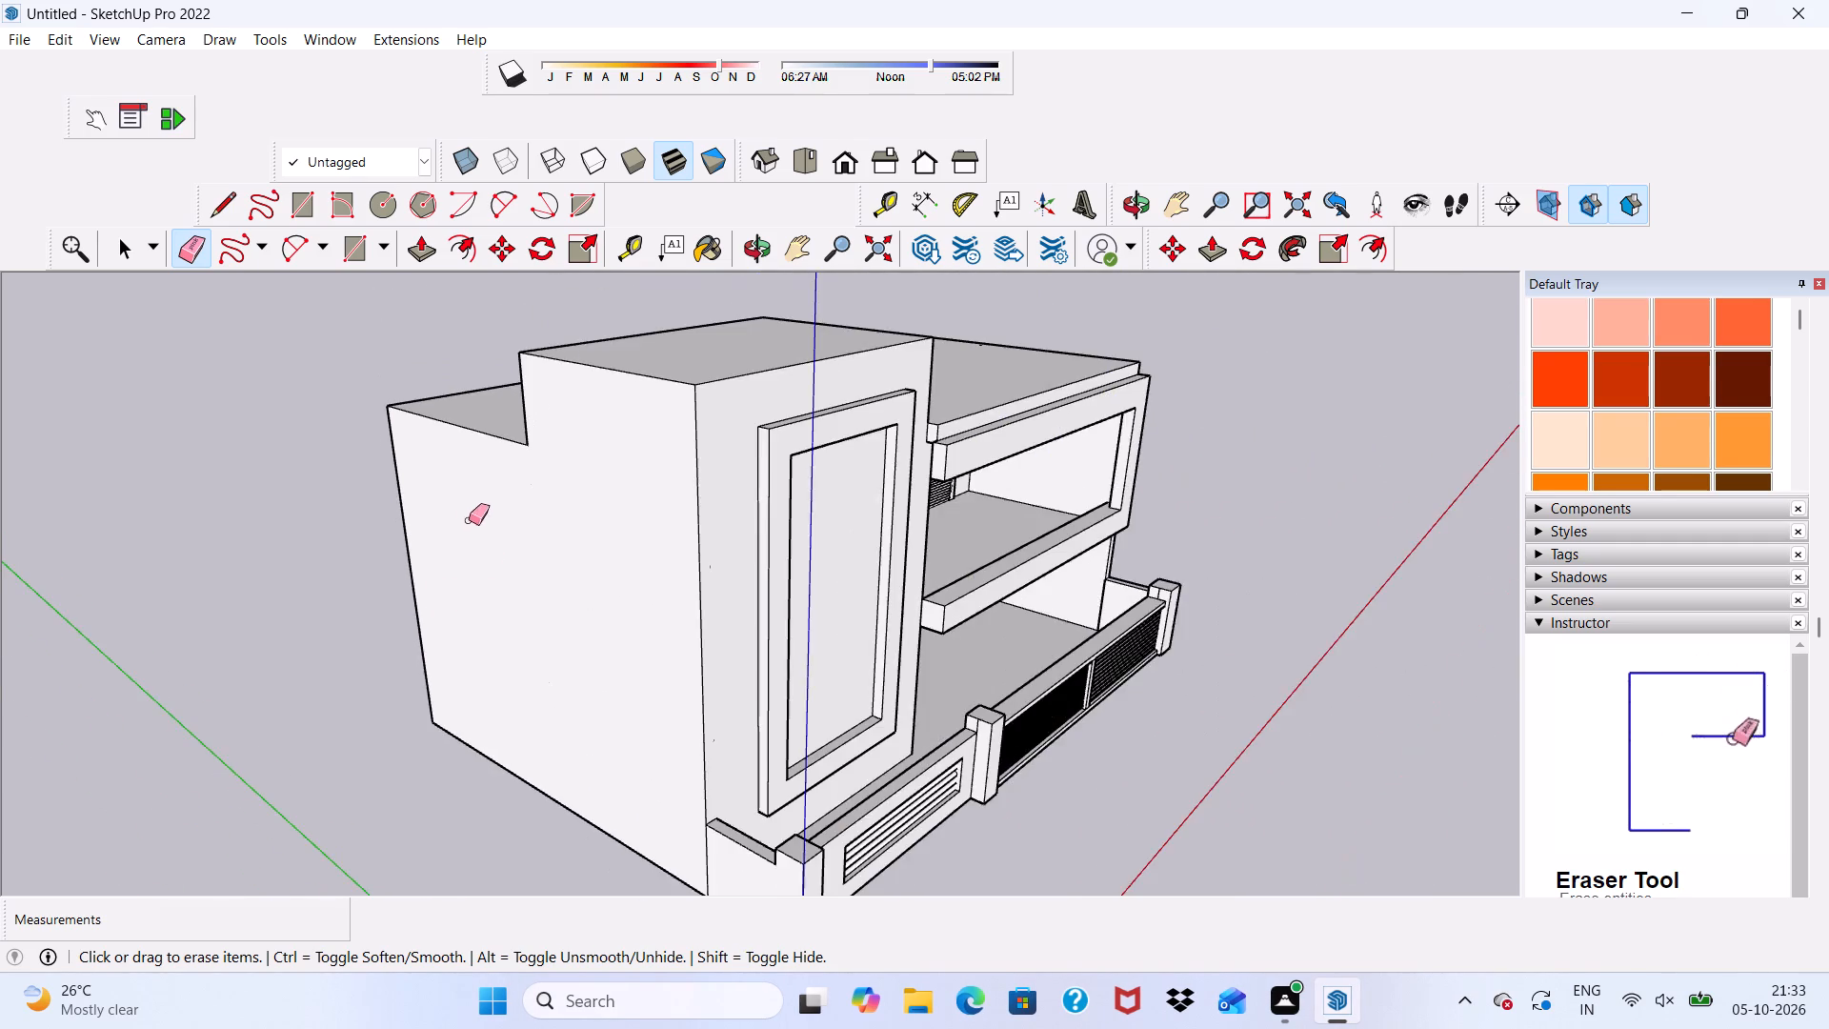
scroll(496, 592, "down", 4)
middle_click_drag(572, 671, 314, 544)
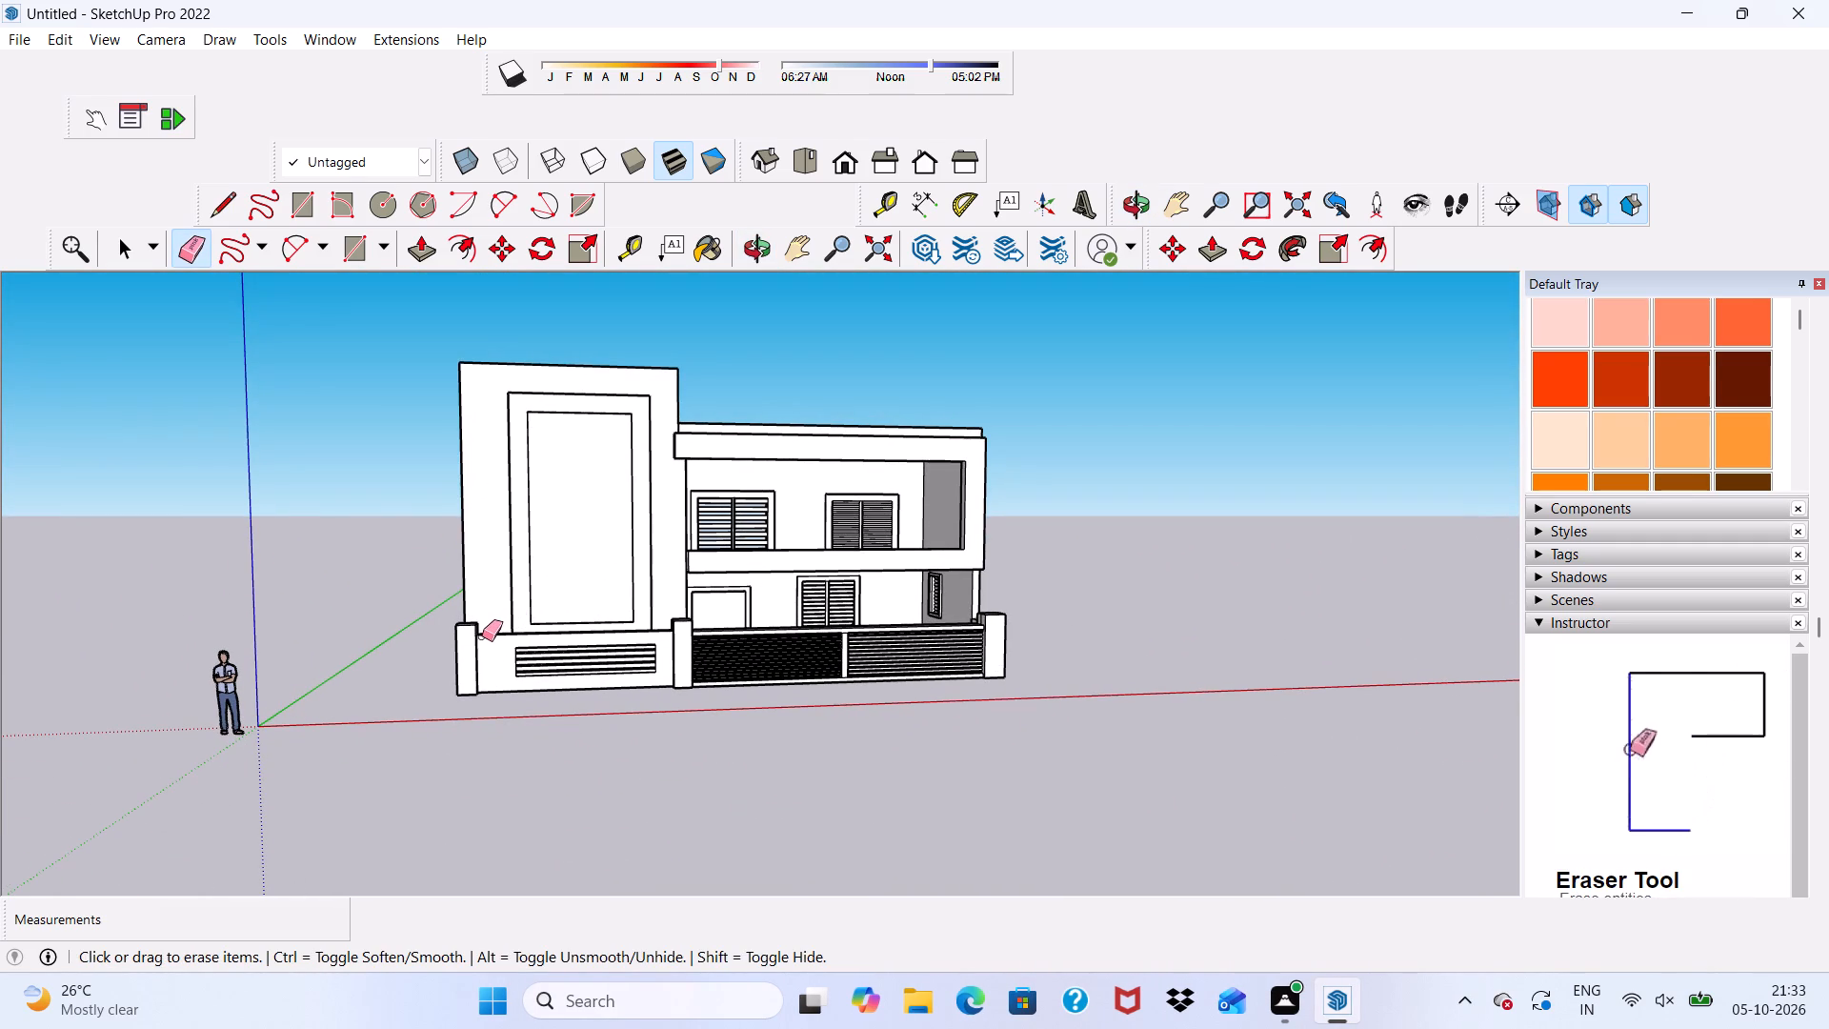
scroll(514, 633, "down", 4)
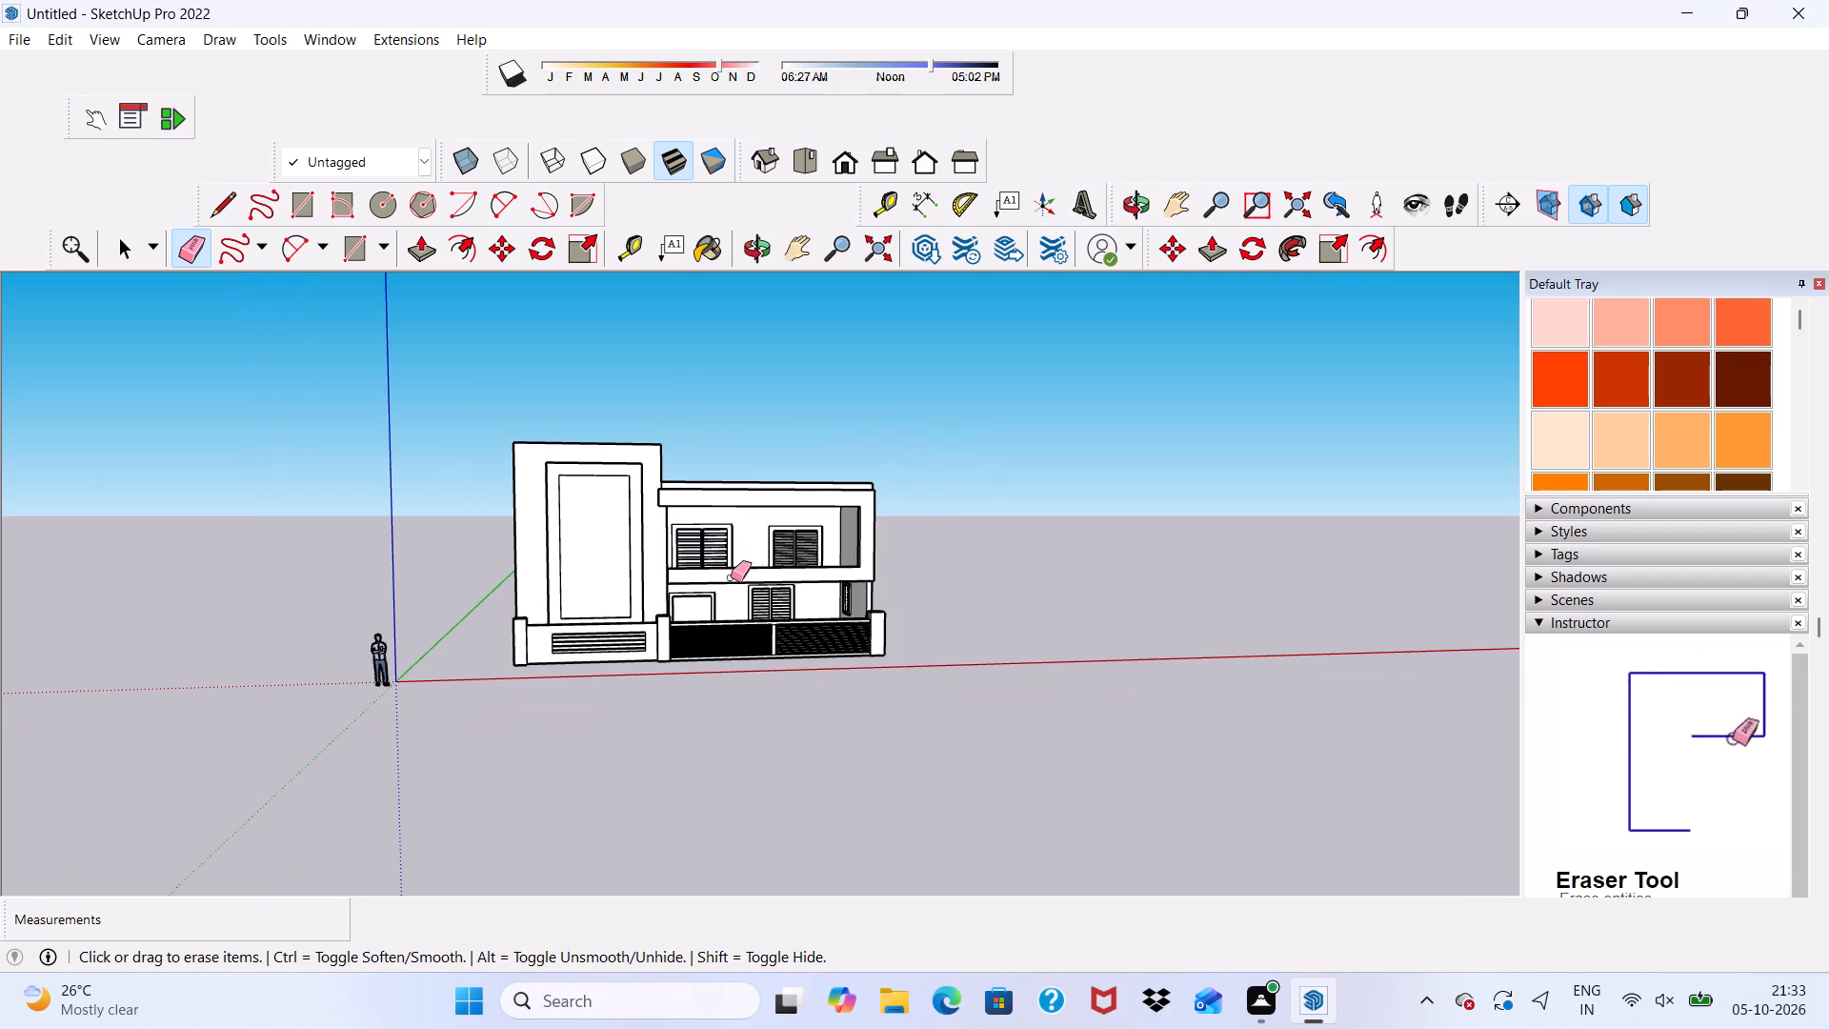
key("space")
scroll(630, 493, "up", 5)
scroll(598, 615, "up", 2)
scroll(599, 609, "down", 2)
middle_click_drag(604, 595, 399, 634)
scroll(541, 495, "up", 5)
scroll(413, 467, "down", 4)
middle_click_drag(412, 465, 663, 434)
scroll(644, 428, "up", 4)
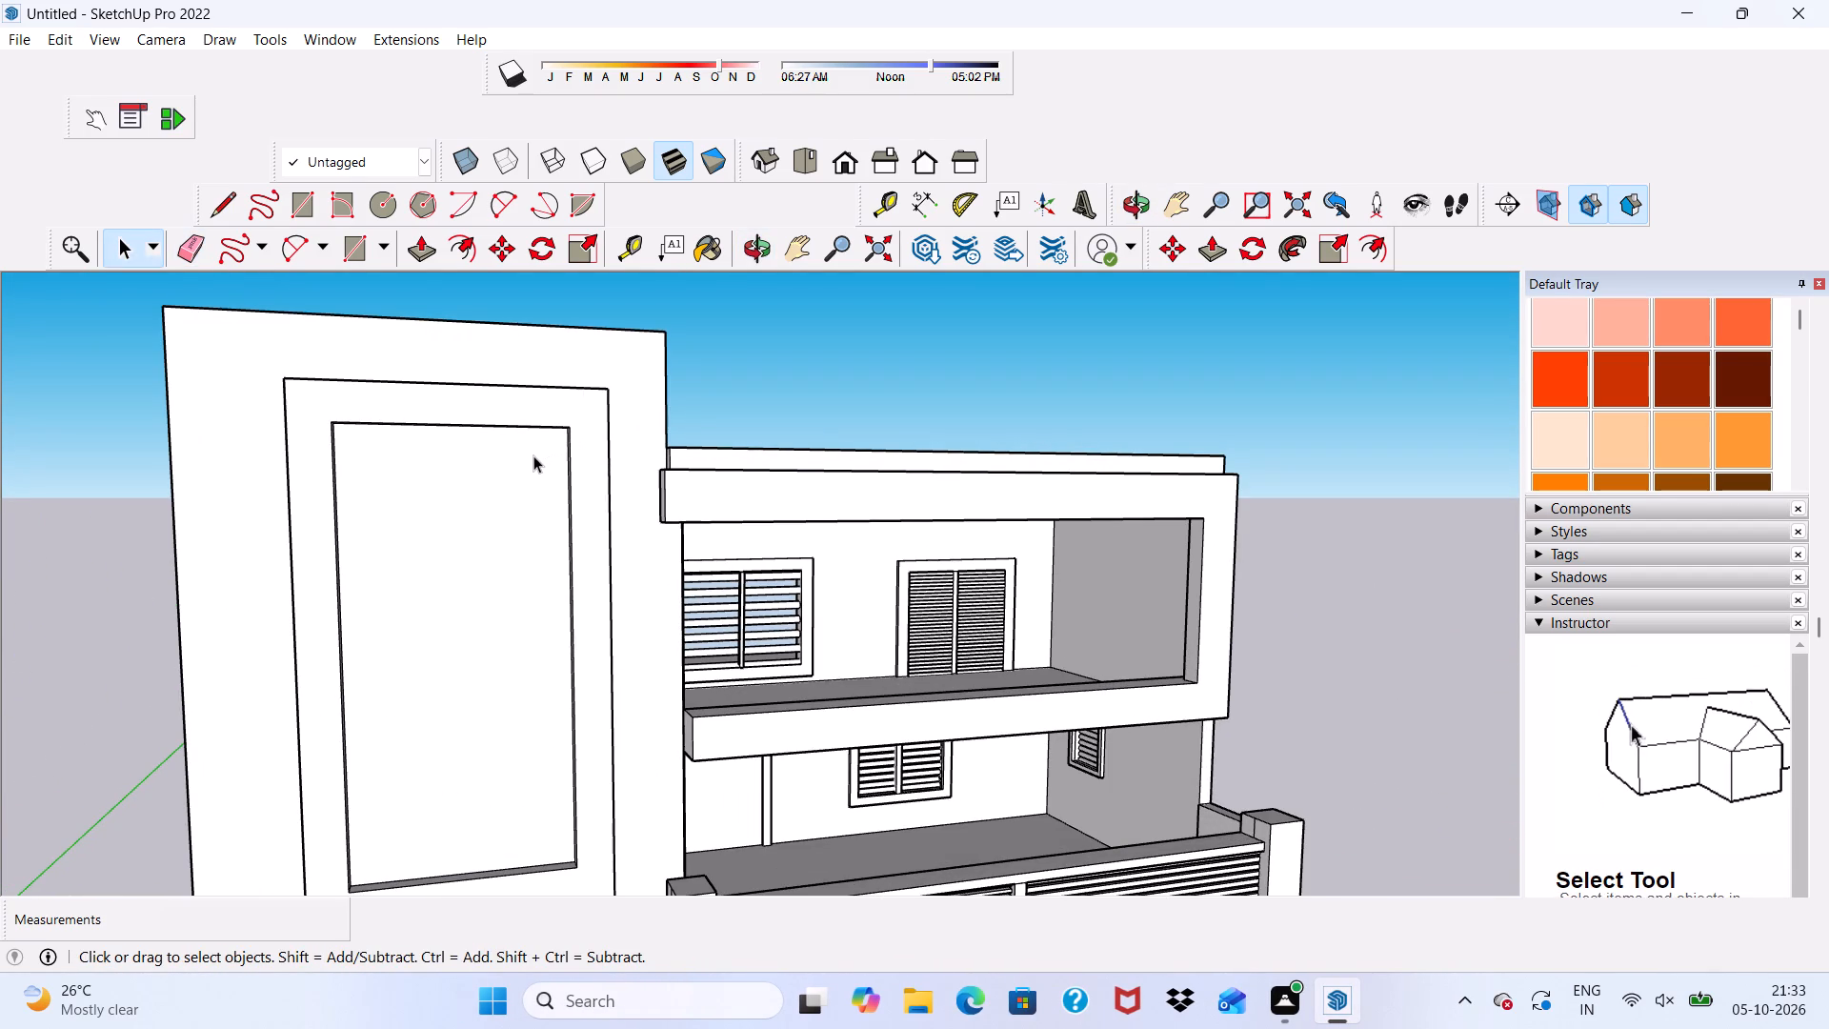
scroll(533, 456, "down", 5)
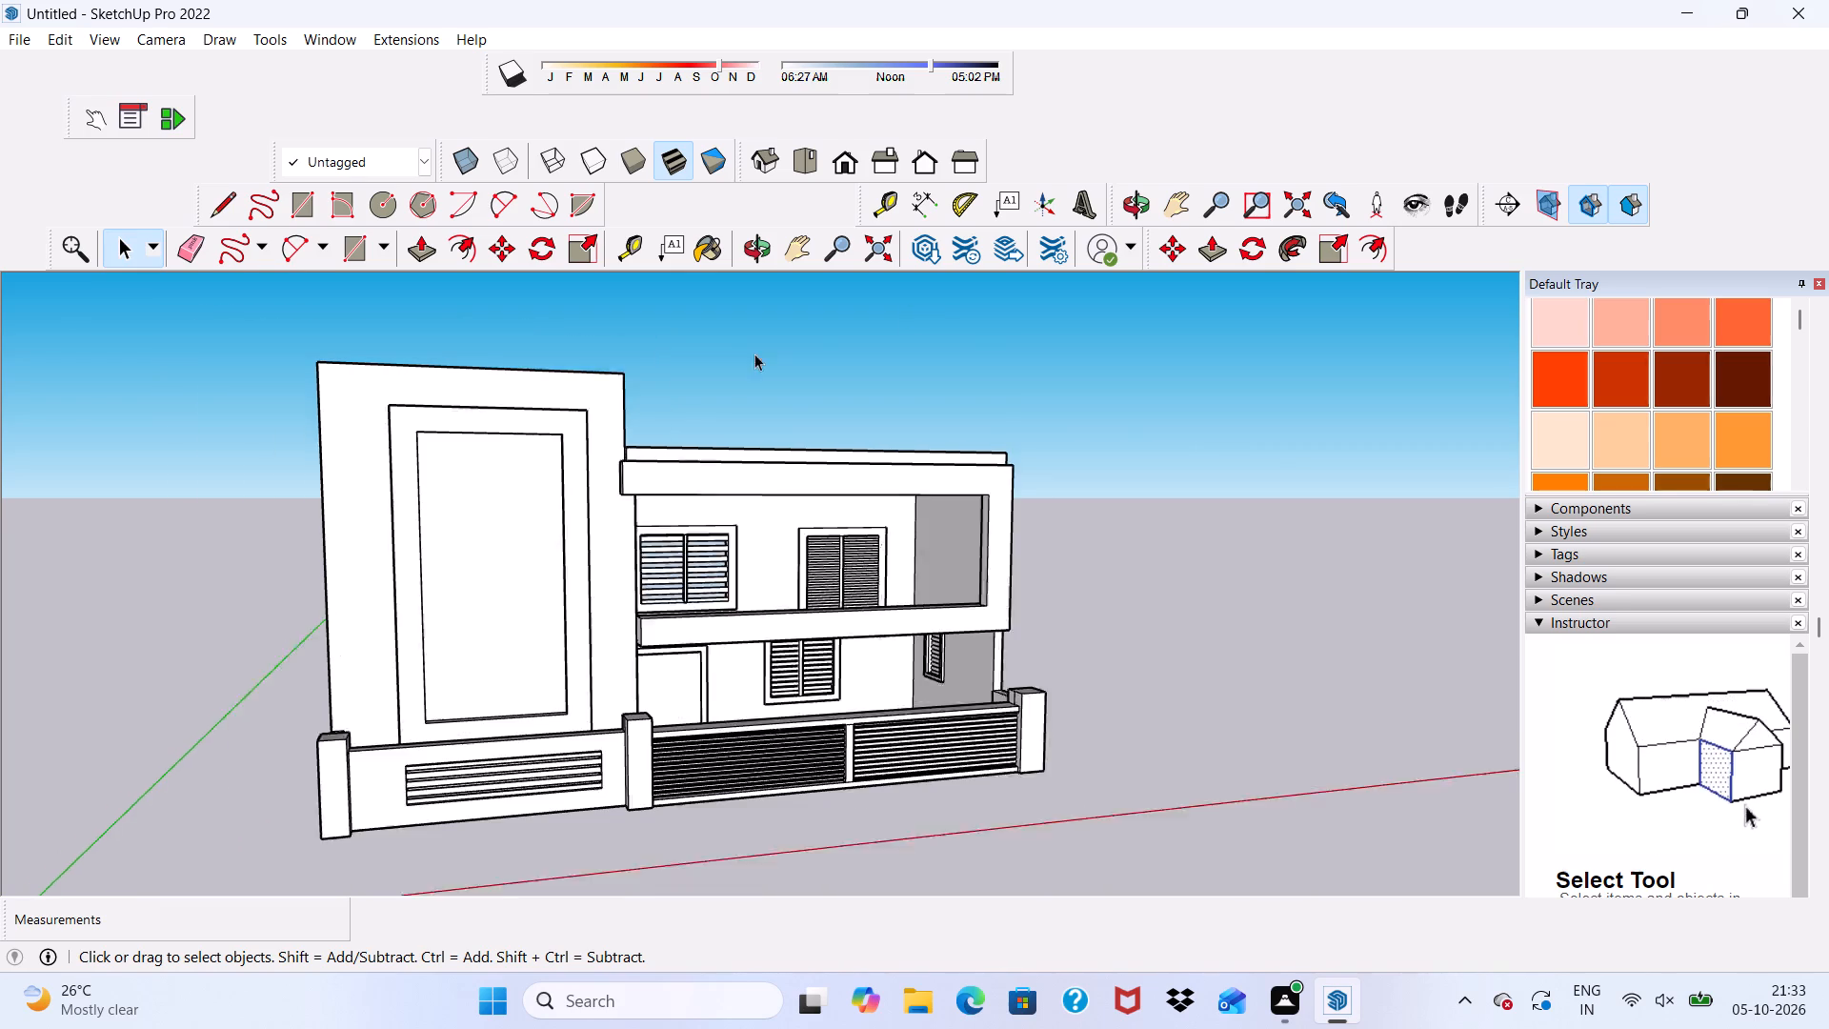
scroll(754, 353, "down", 1)
scroll(917, 218, "down", 2)
scroll(1041, 147, "up", 3)
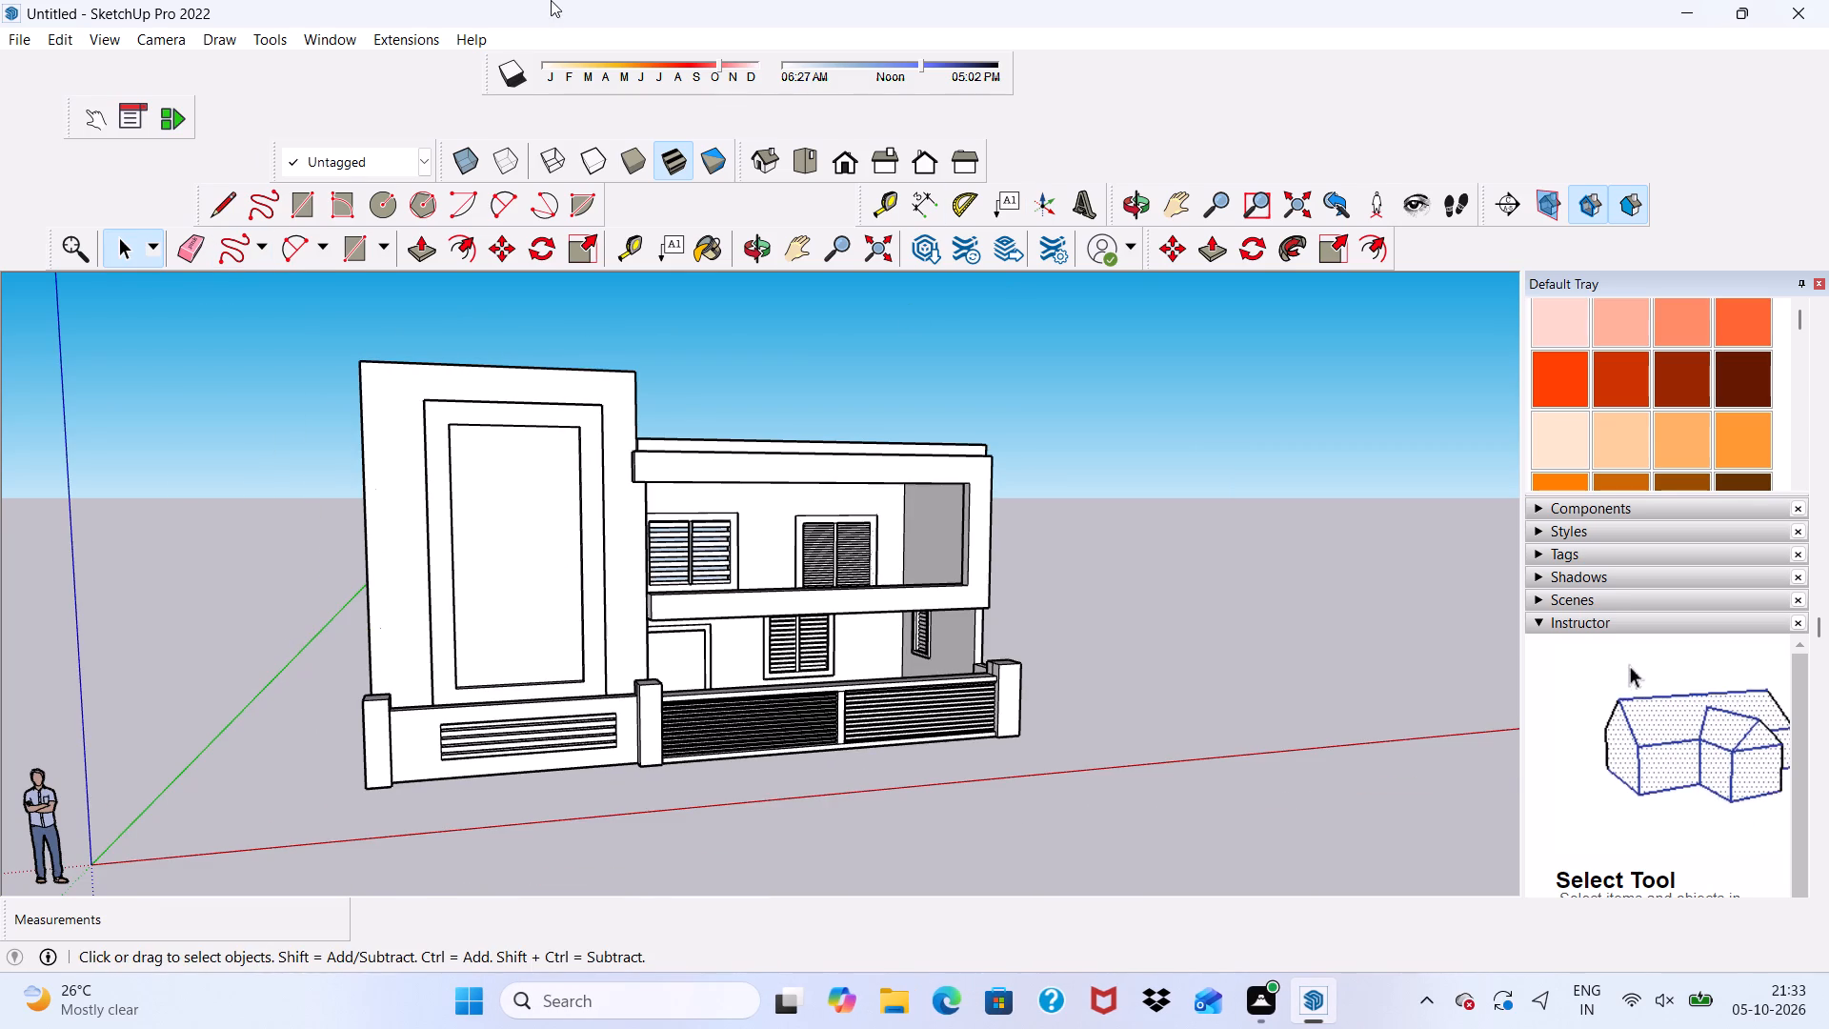
scroll(610, 189, "down", 1)
middle_click_drag(647, 117, 646, 120)
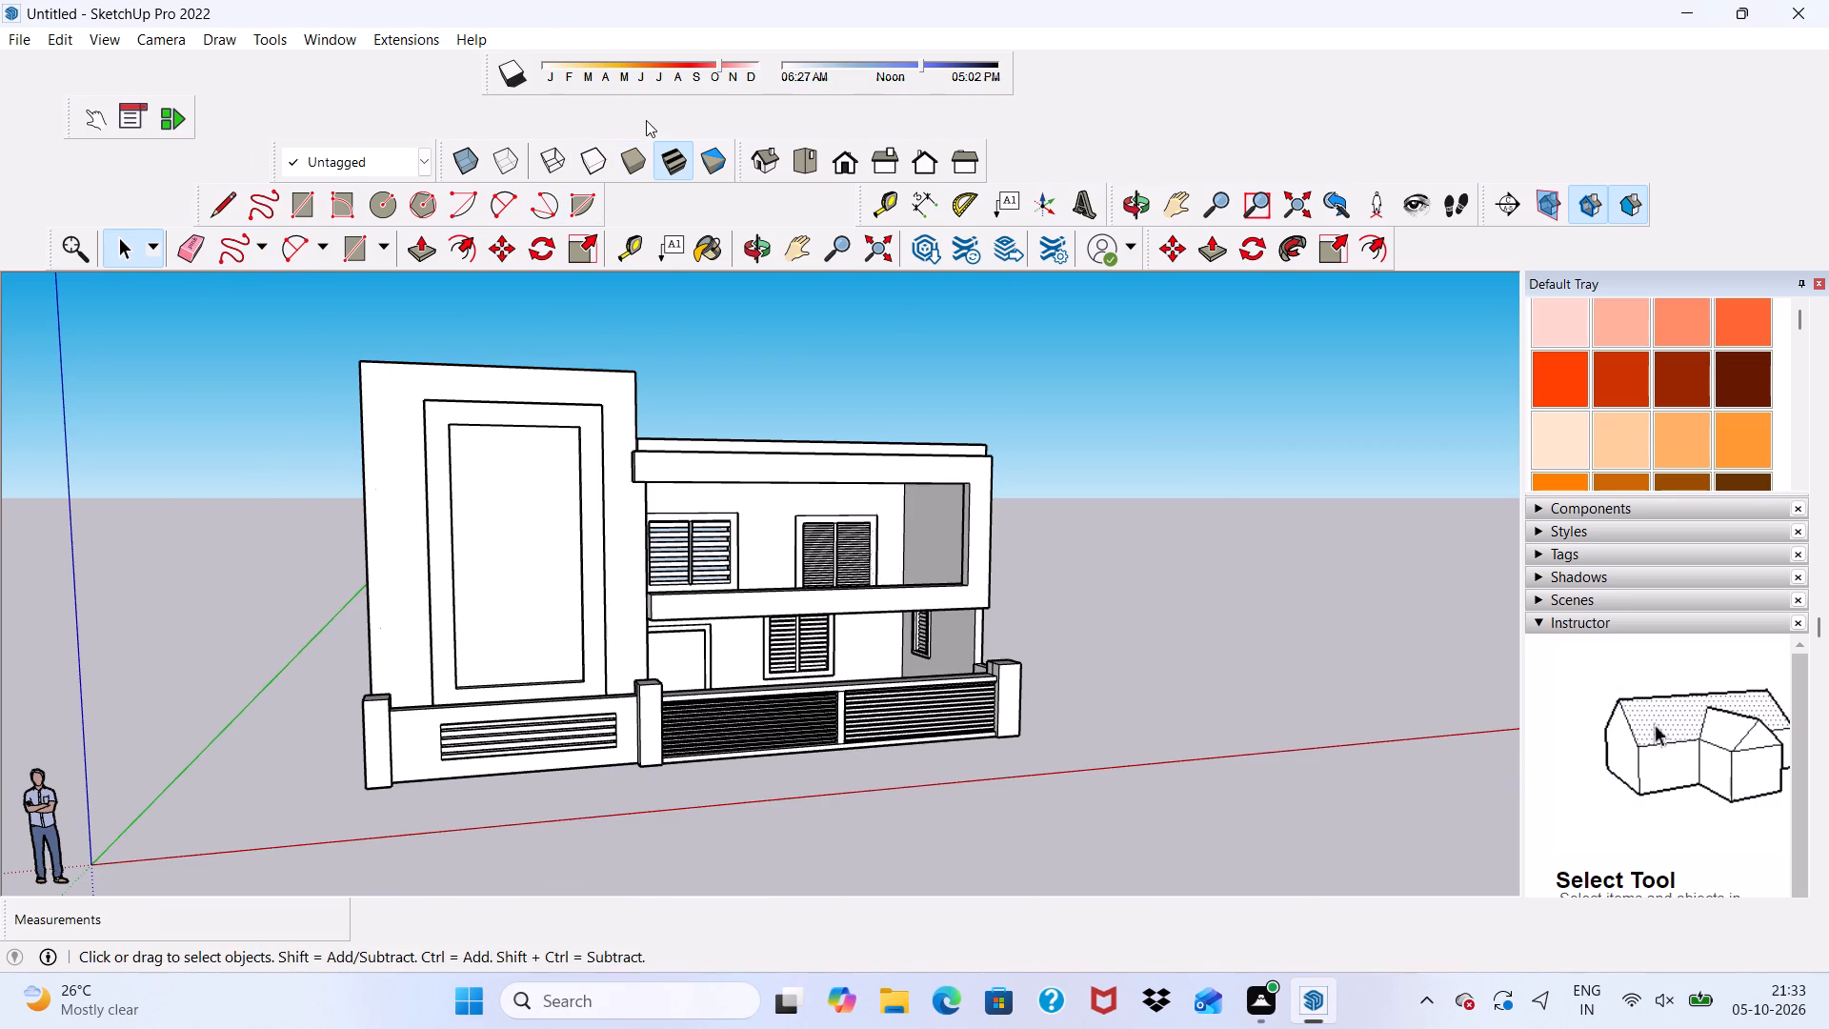
middle_click_drag(646, 120, 262, 183)
scroll(220, 221, "down", 1)
scroll(658, 123, "up", 4)
scroll(854, 432, "up", 1)
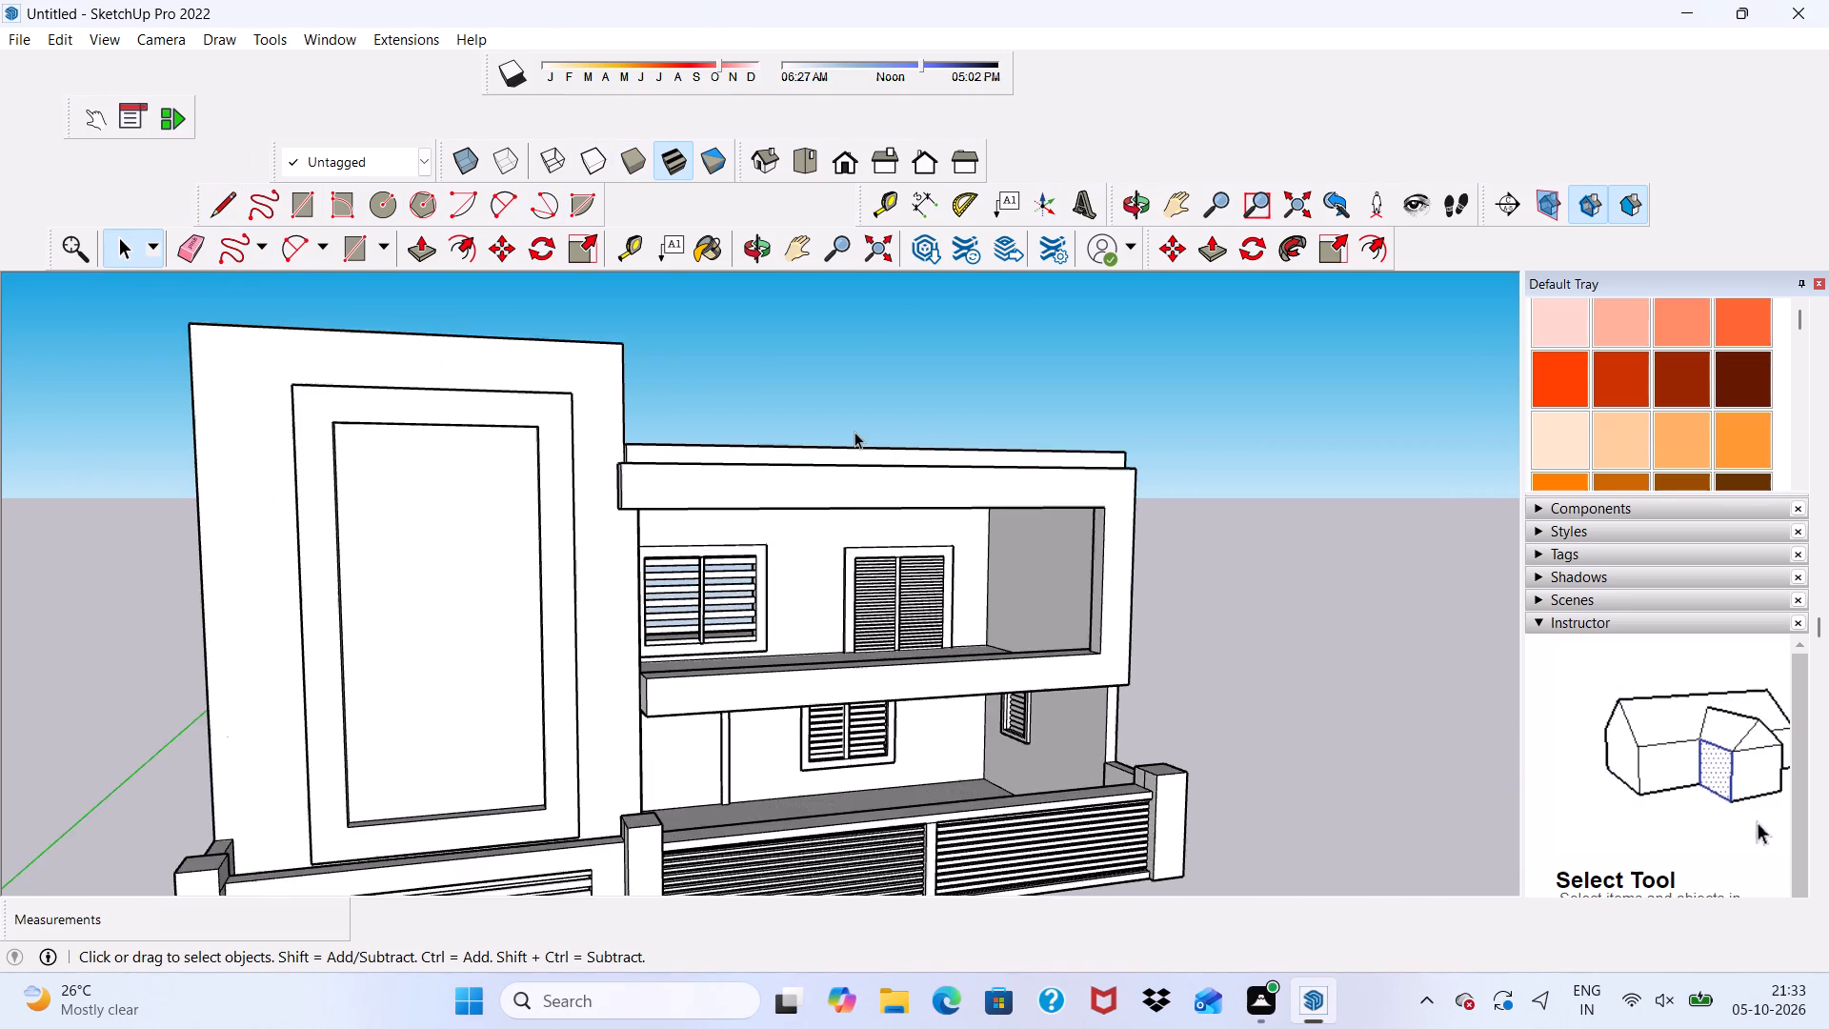
scroll(854, 432, "down", 1)
scroll(854, 432, "up", 1)
scroll(854, 432, "down", 3)
middle_click_drag(862, 439, 269, 588)
scroll(689, 609, "up", 3)
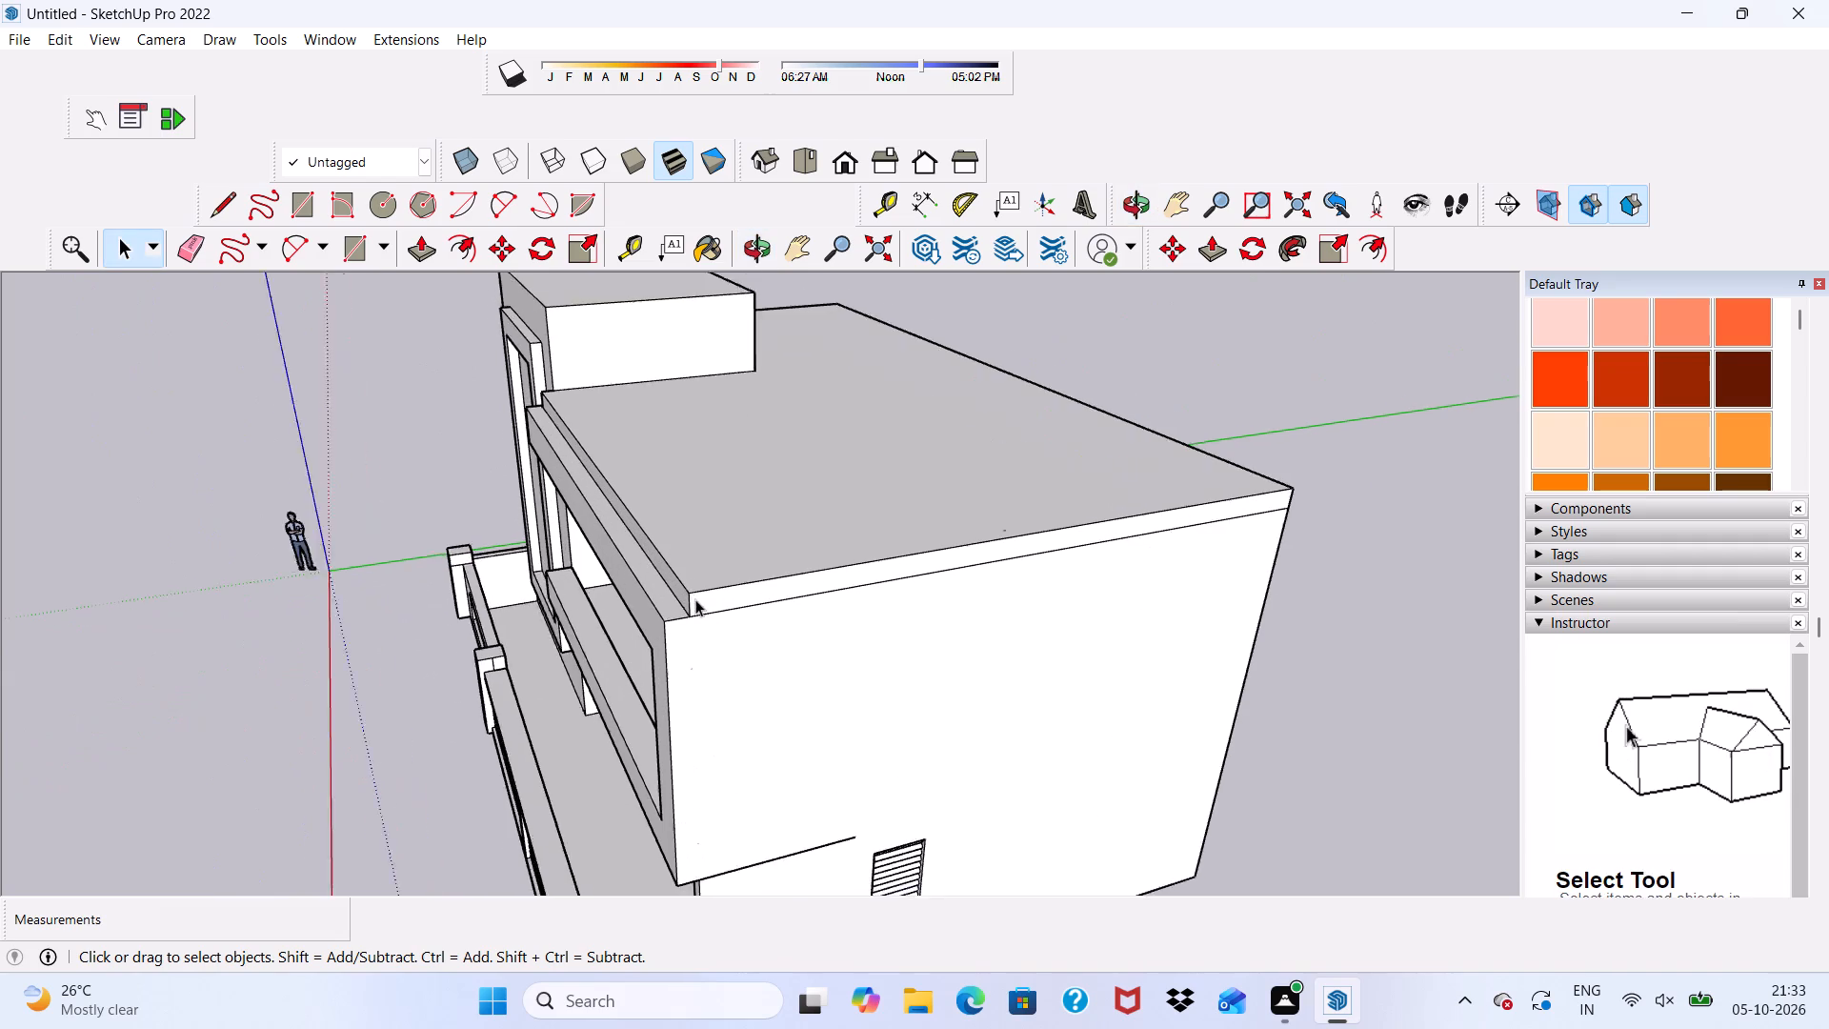
scroll(695, 599, "up", 2)
middle_click_drag(631, 511, 304, 566)
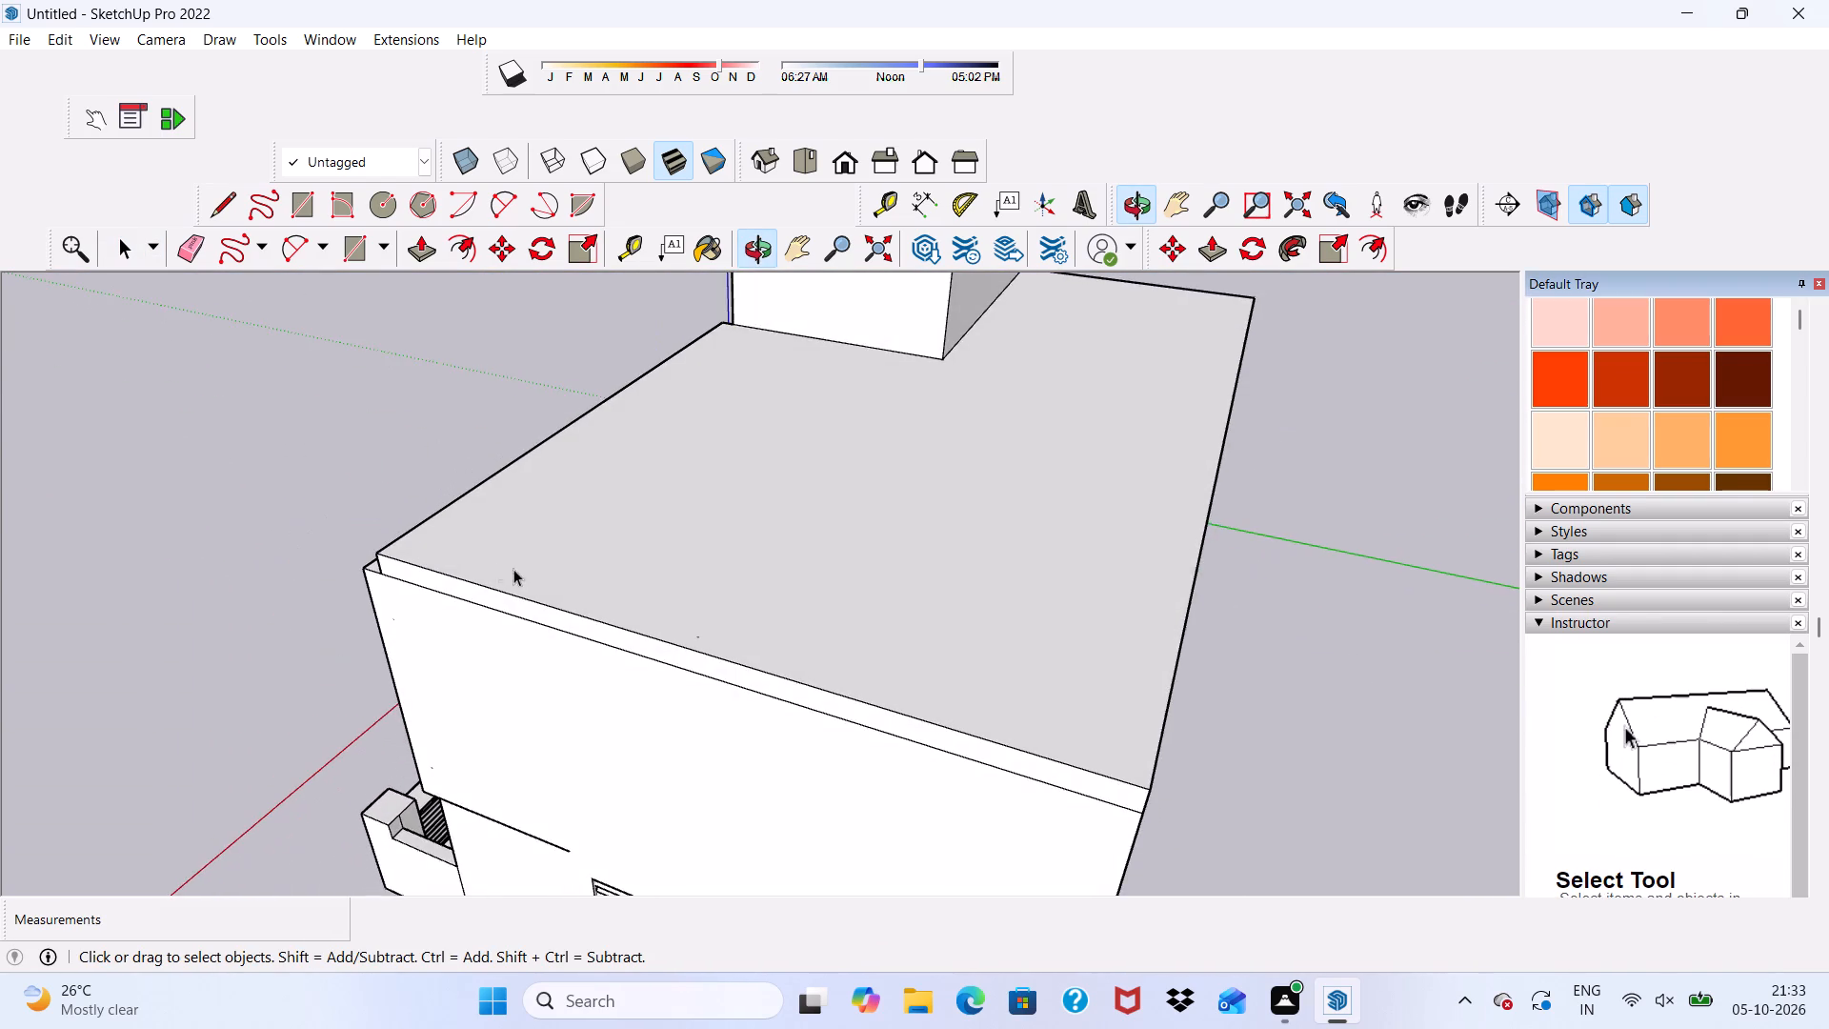
scroll(536, 569, "up", 3)
scroll(544, 566, "down", 3)
middle_click_drag(505, 571, 943, 506)
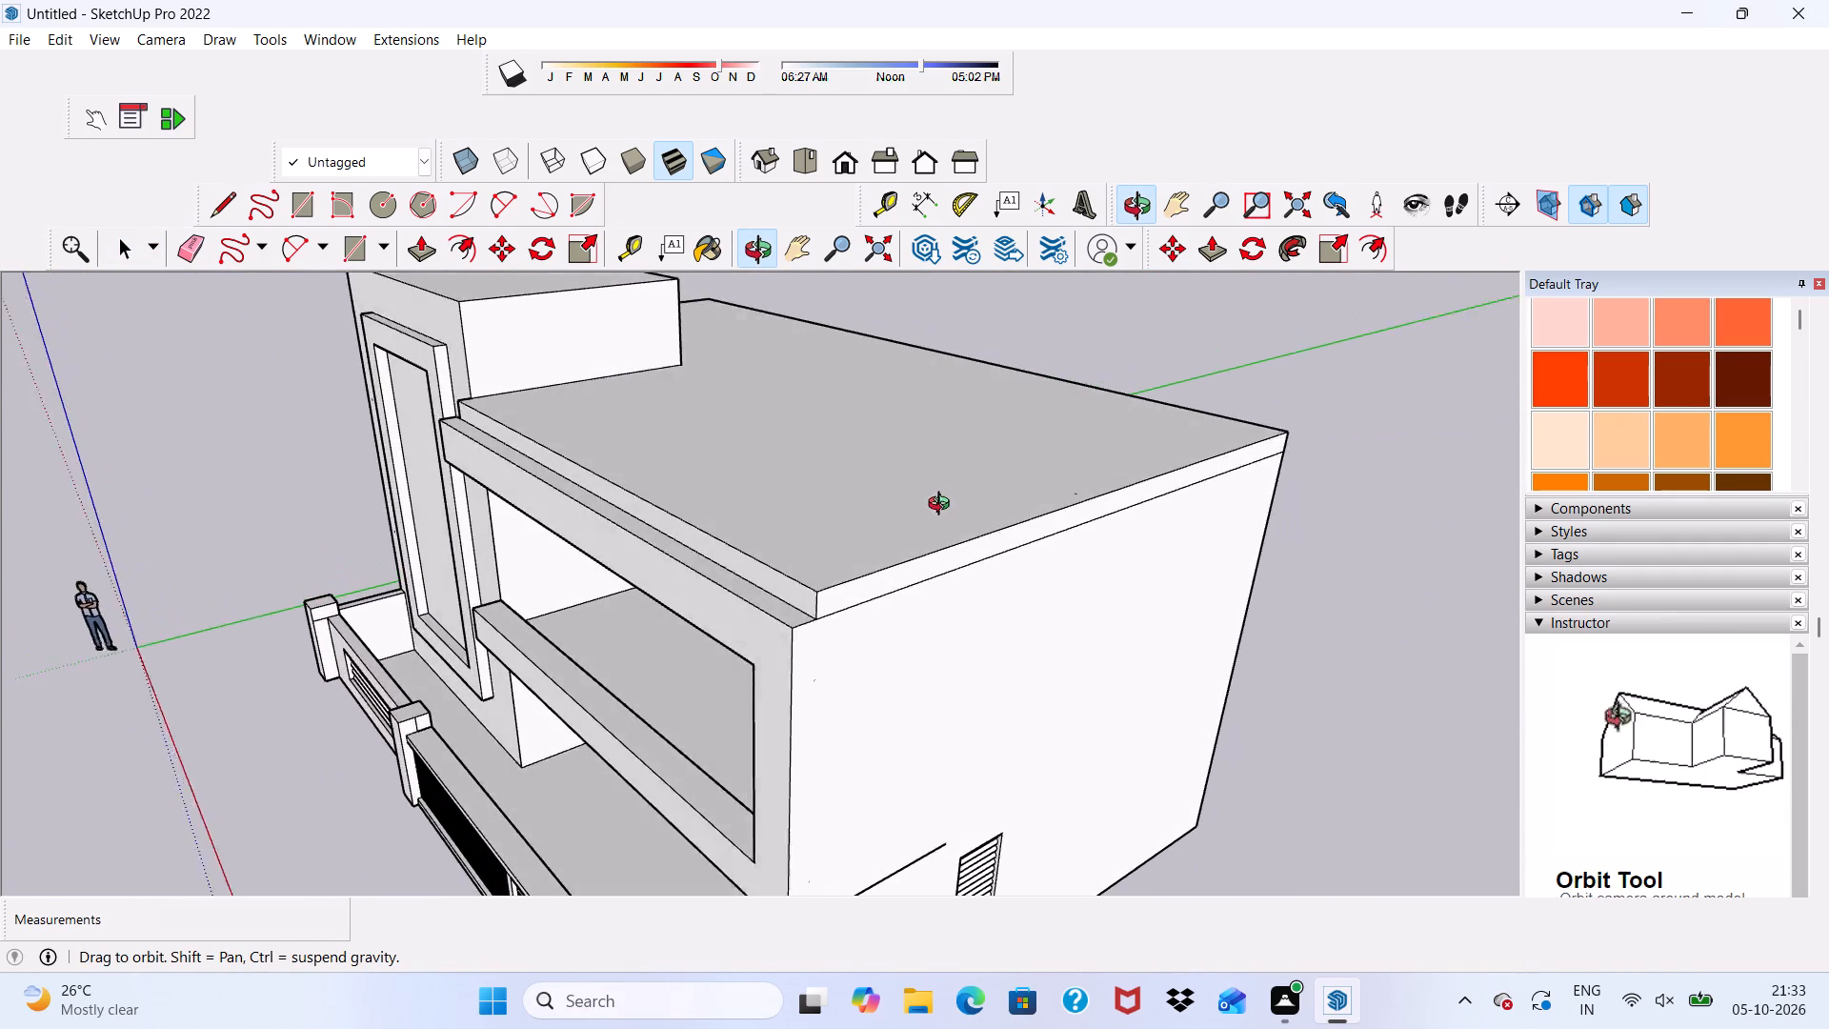
middle_click_drag(943, 506, 952, 494)
Push/Pull the lower block's flat roof face upward by 3'.
scroll(952, 494, "up", 1)
scroll(822, 553, "up", 3)
scroll(570, 535, "down", 2)
middle_click_drag(565, 539, 663, 506)
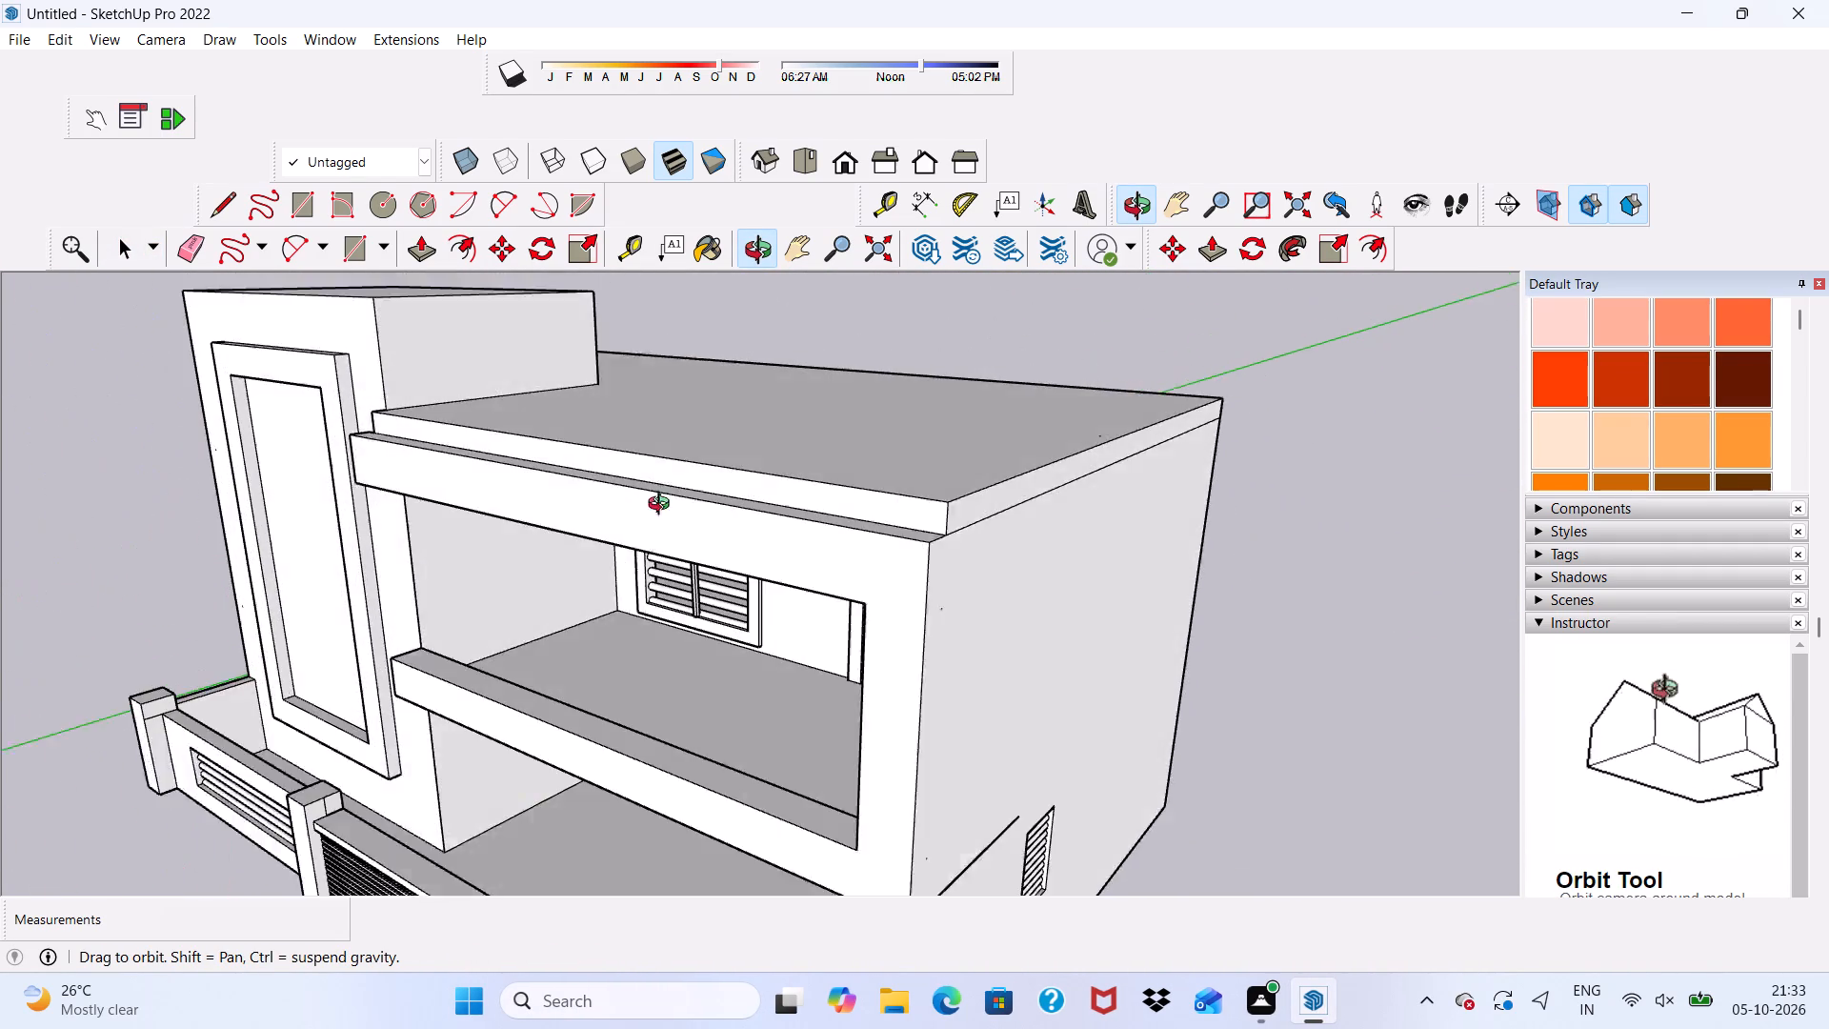
middle_click_drag(663, 506, 686, 502)
scroll(658, 459, "up", 5)
left_click(616, 406)
scroll(627, 414, "down", 1)
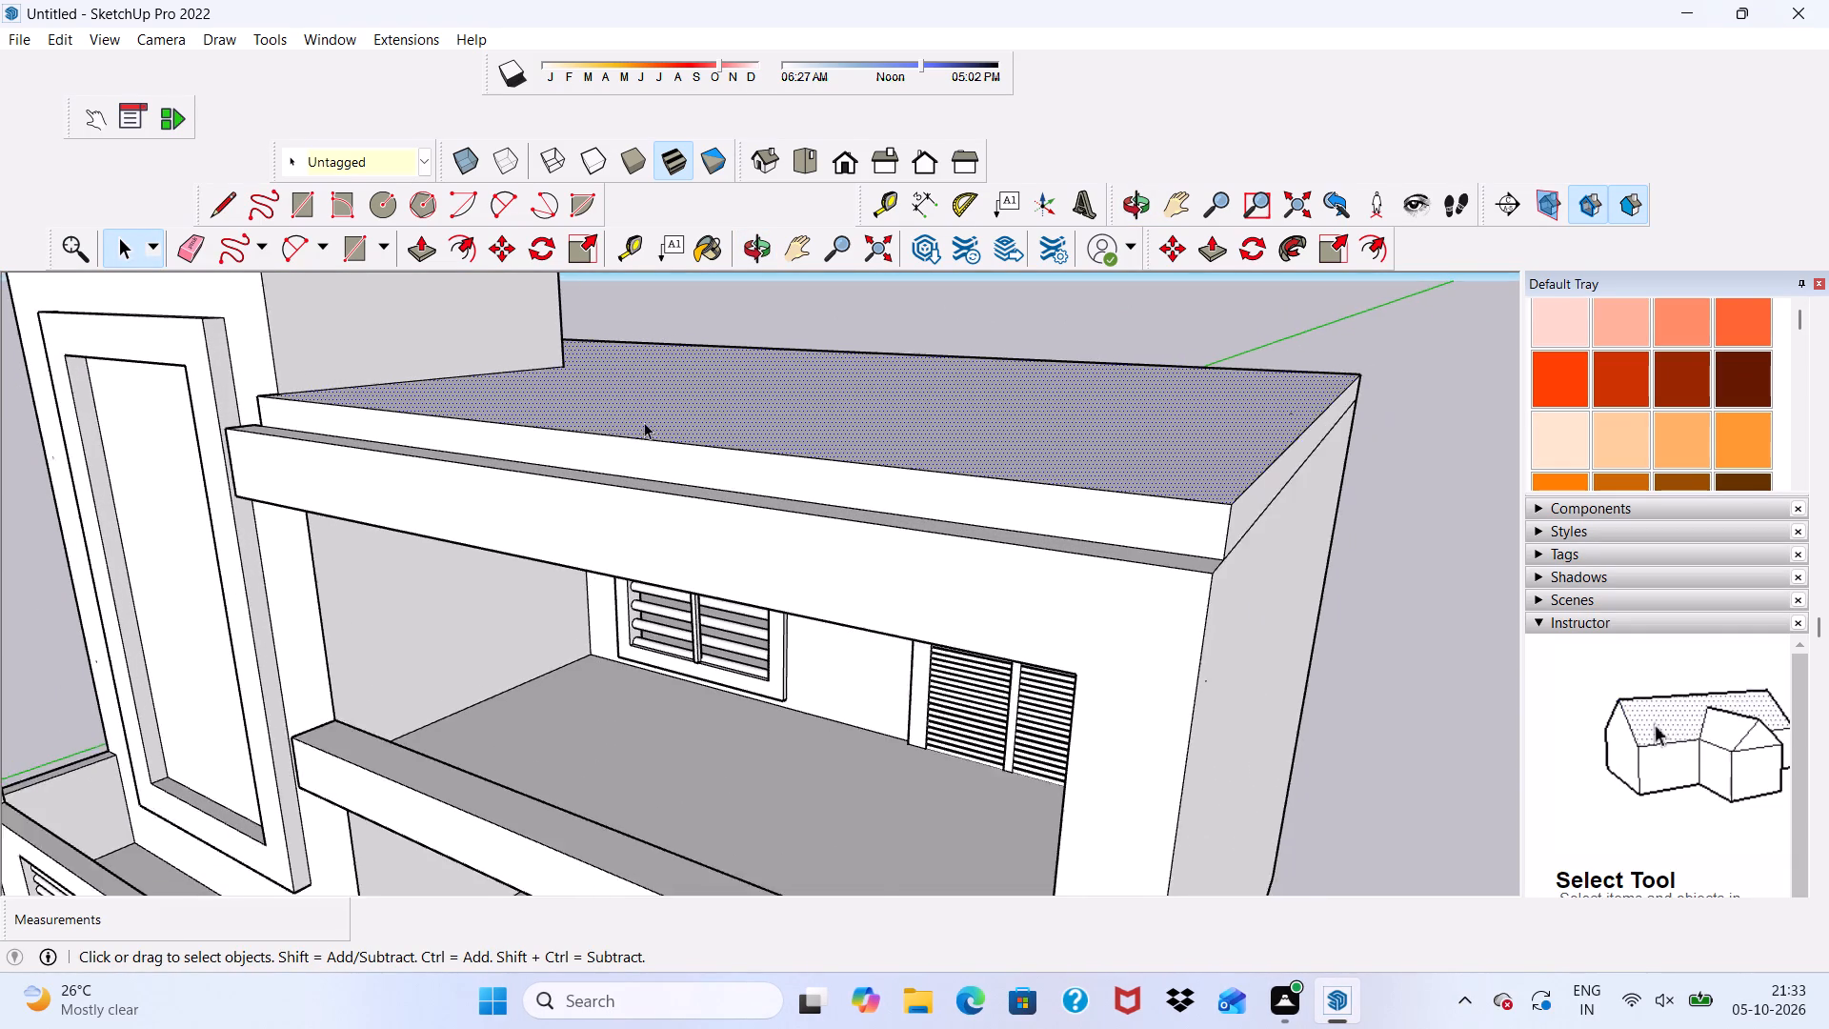
scroll(644, 422, "down", 2)
middle_click_drag(644, 422, 583, 532)
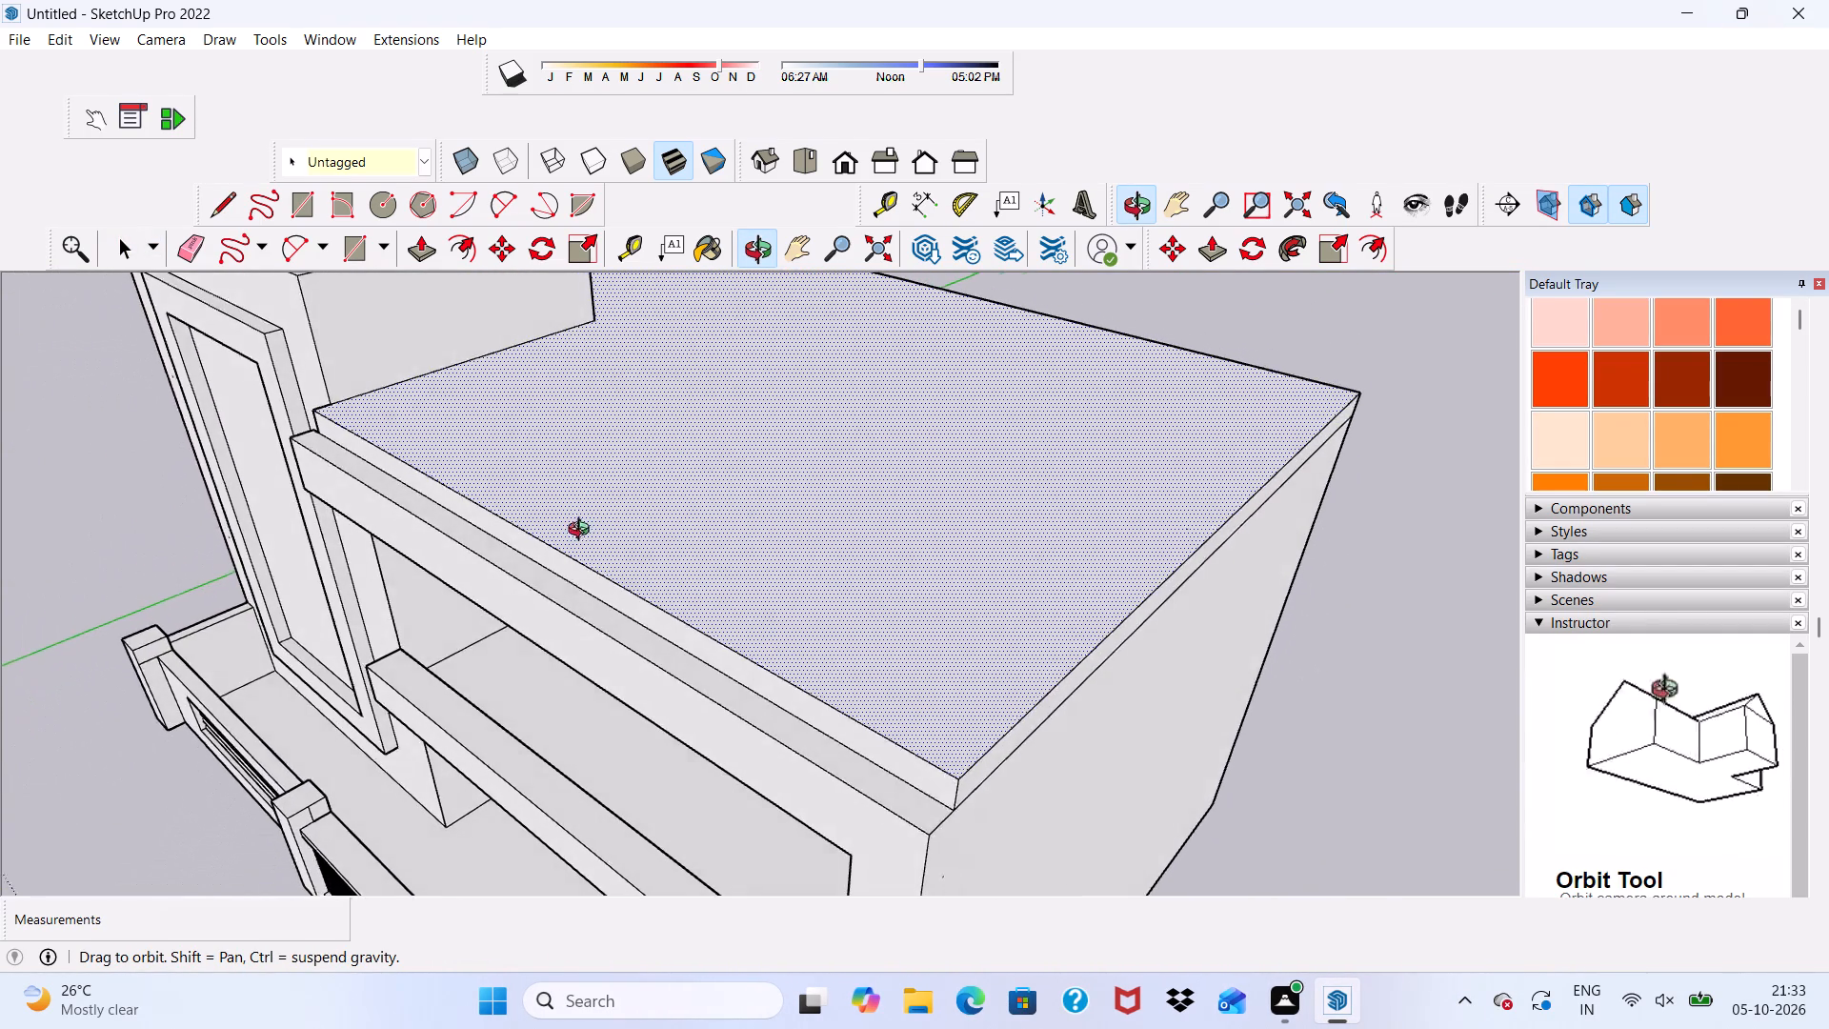
middle_click_drag(583, 532, 584, 523)
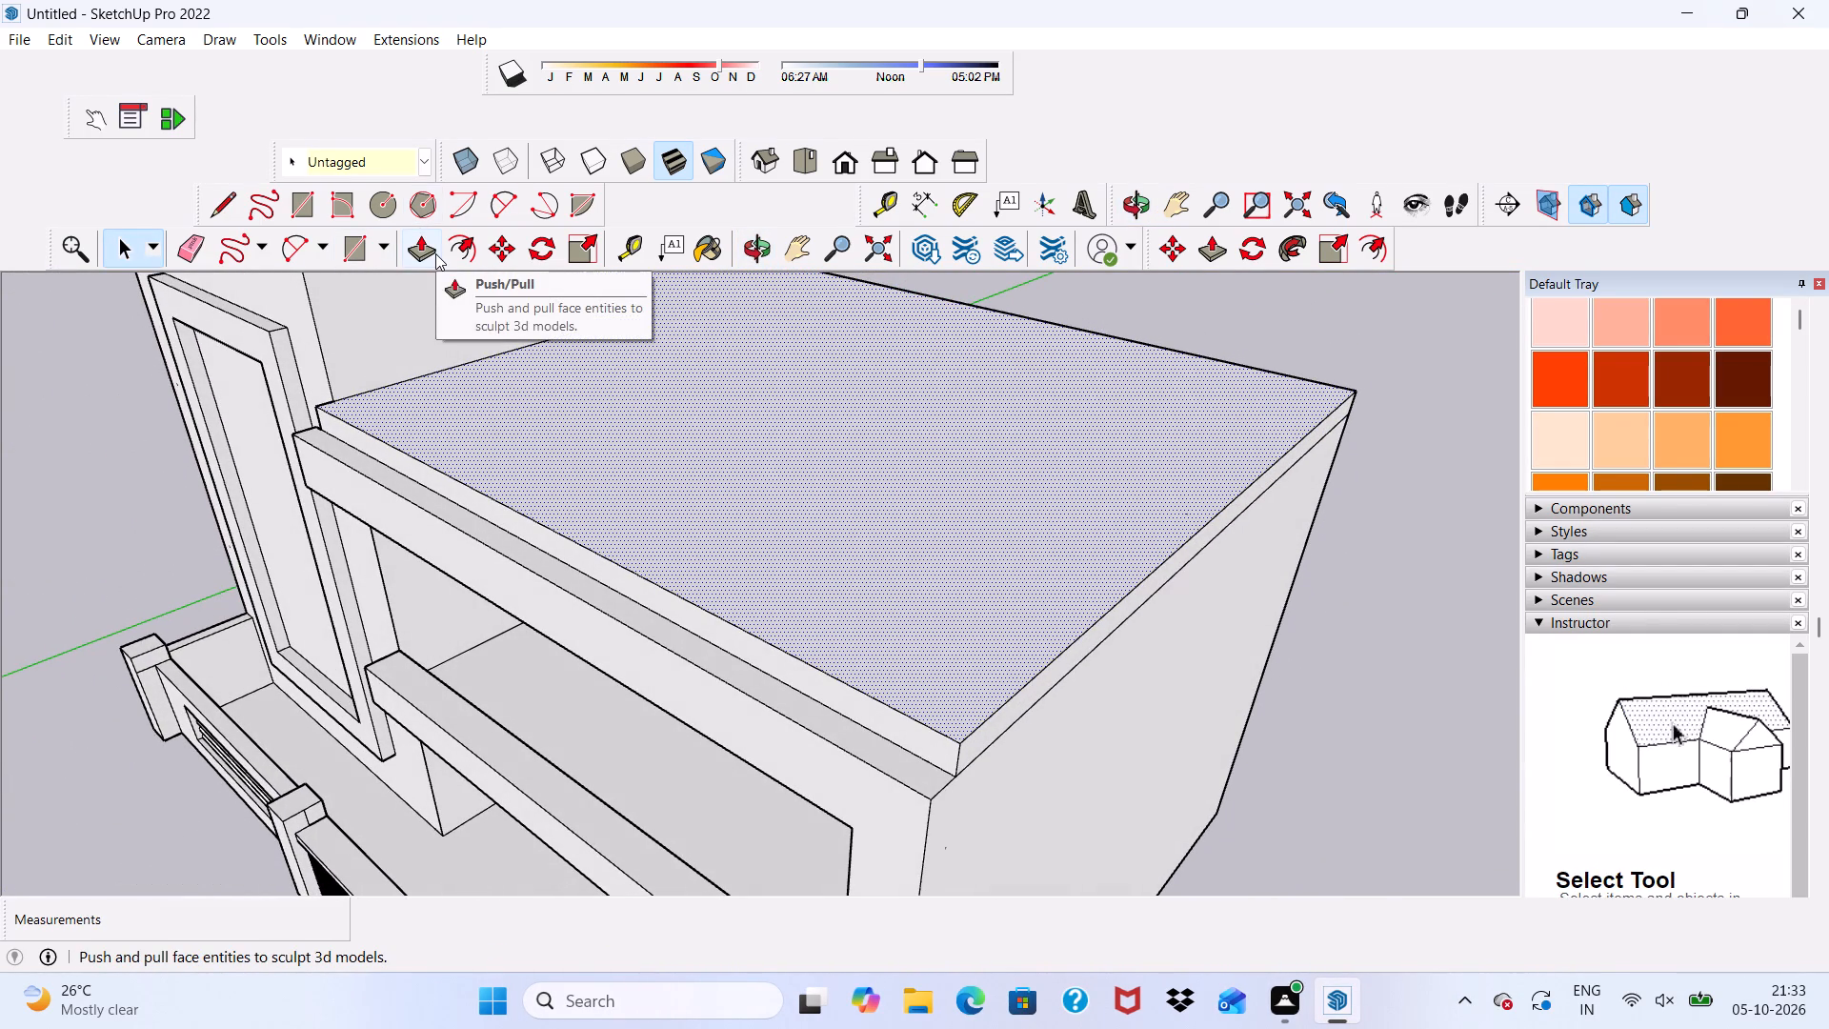
left_click(432, 252)
left_click(550, 434)
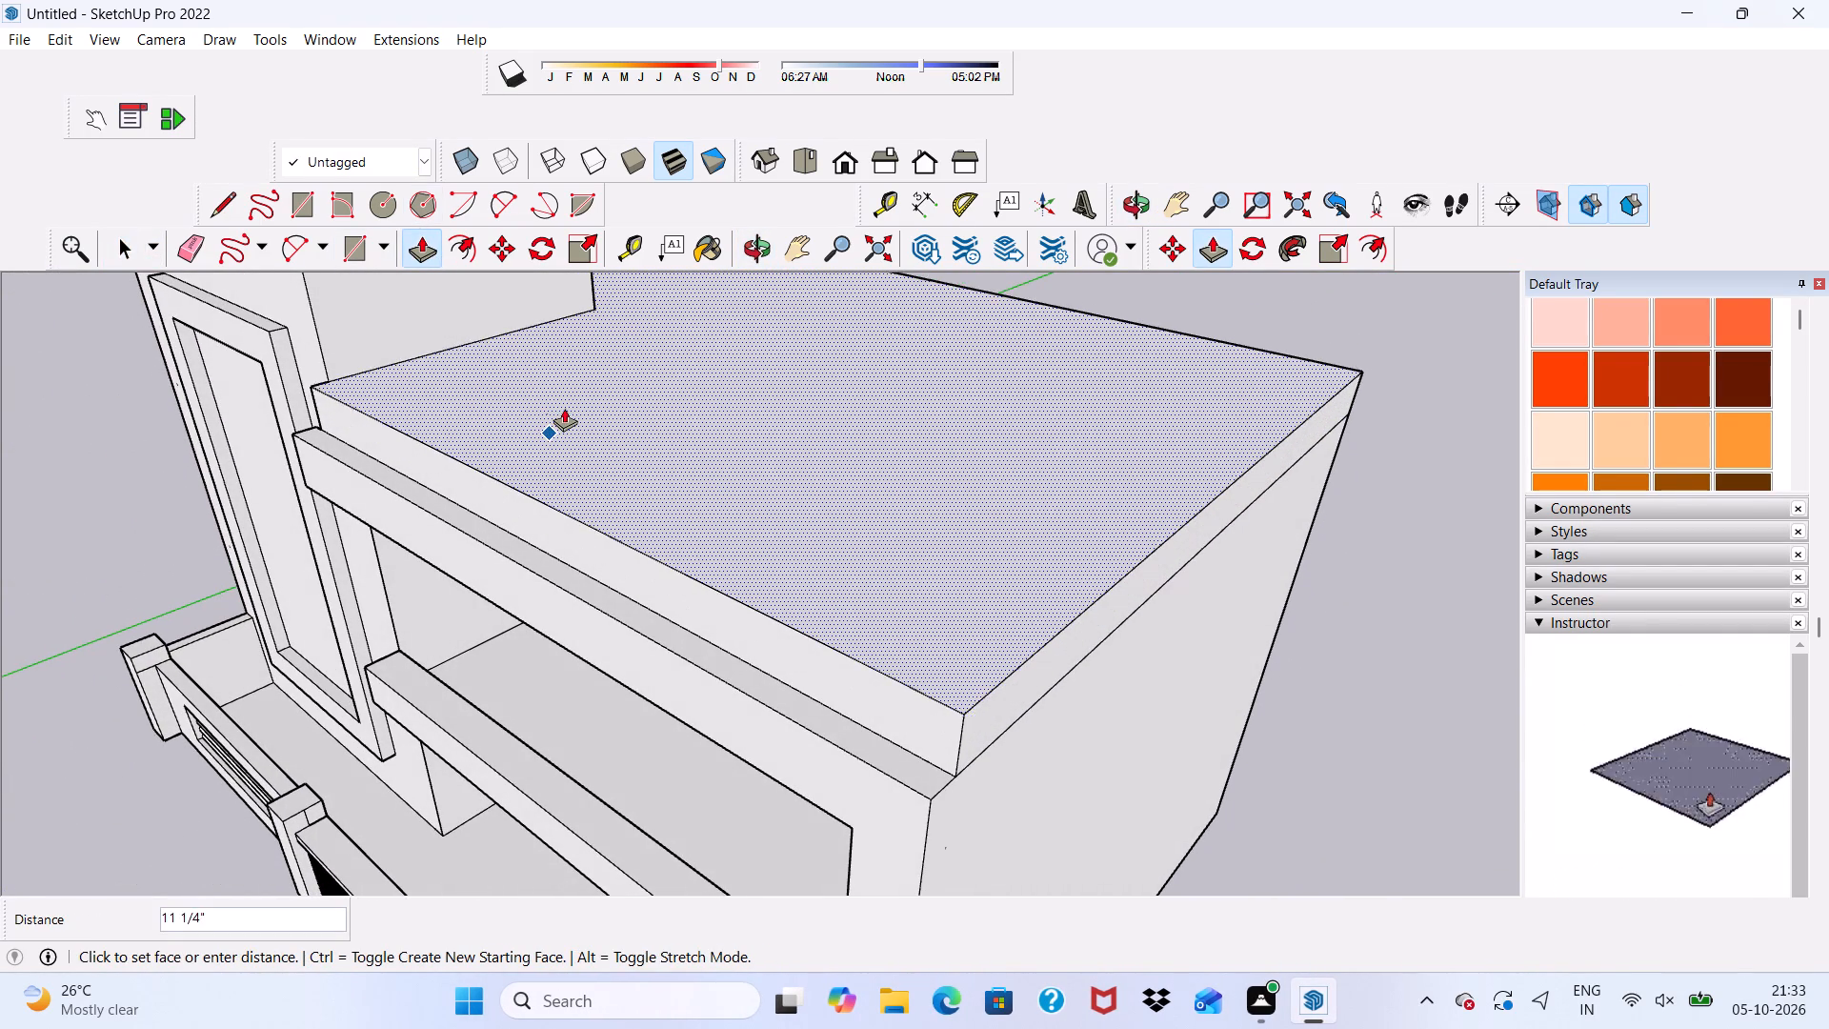
type("3'")
key("Return")
Erase the leftover horizontal edges on the lower block's side wall, near the roof and above the louvred window.
scroll(578, 387, "down", 5)
middle_click_drag(626, 419, 797, 336)
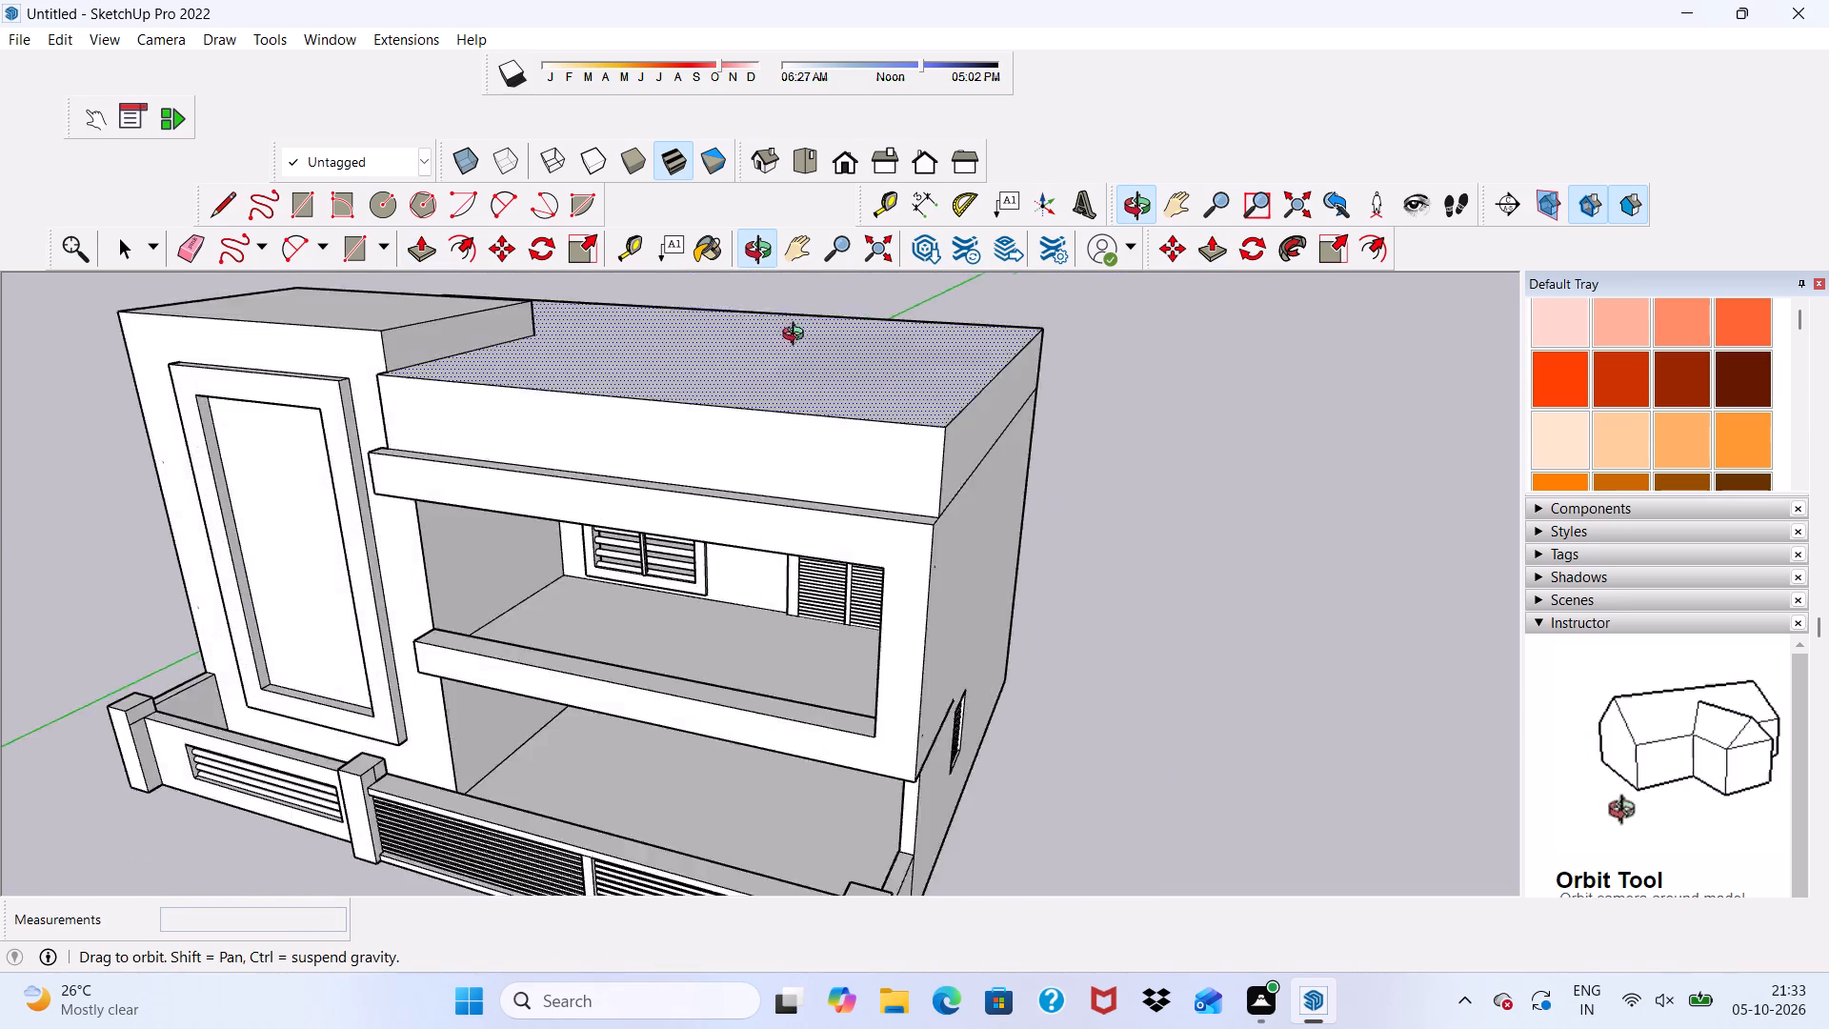
middle_click_drag(797, 336, 557, 287)
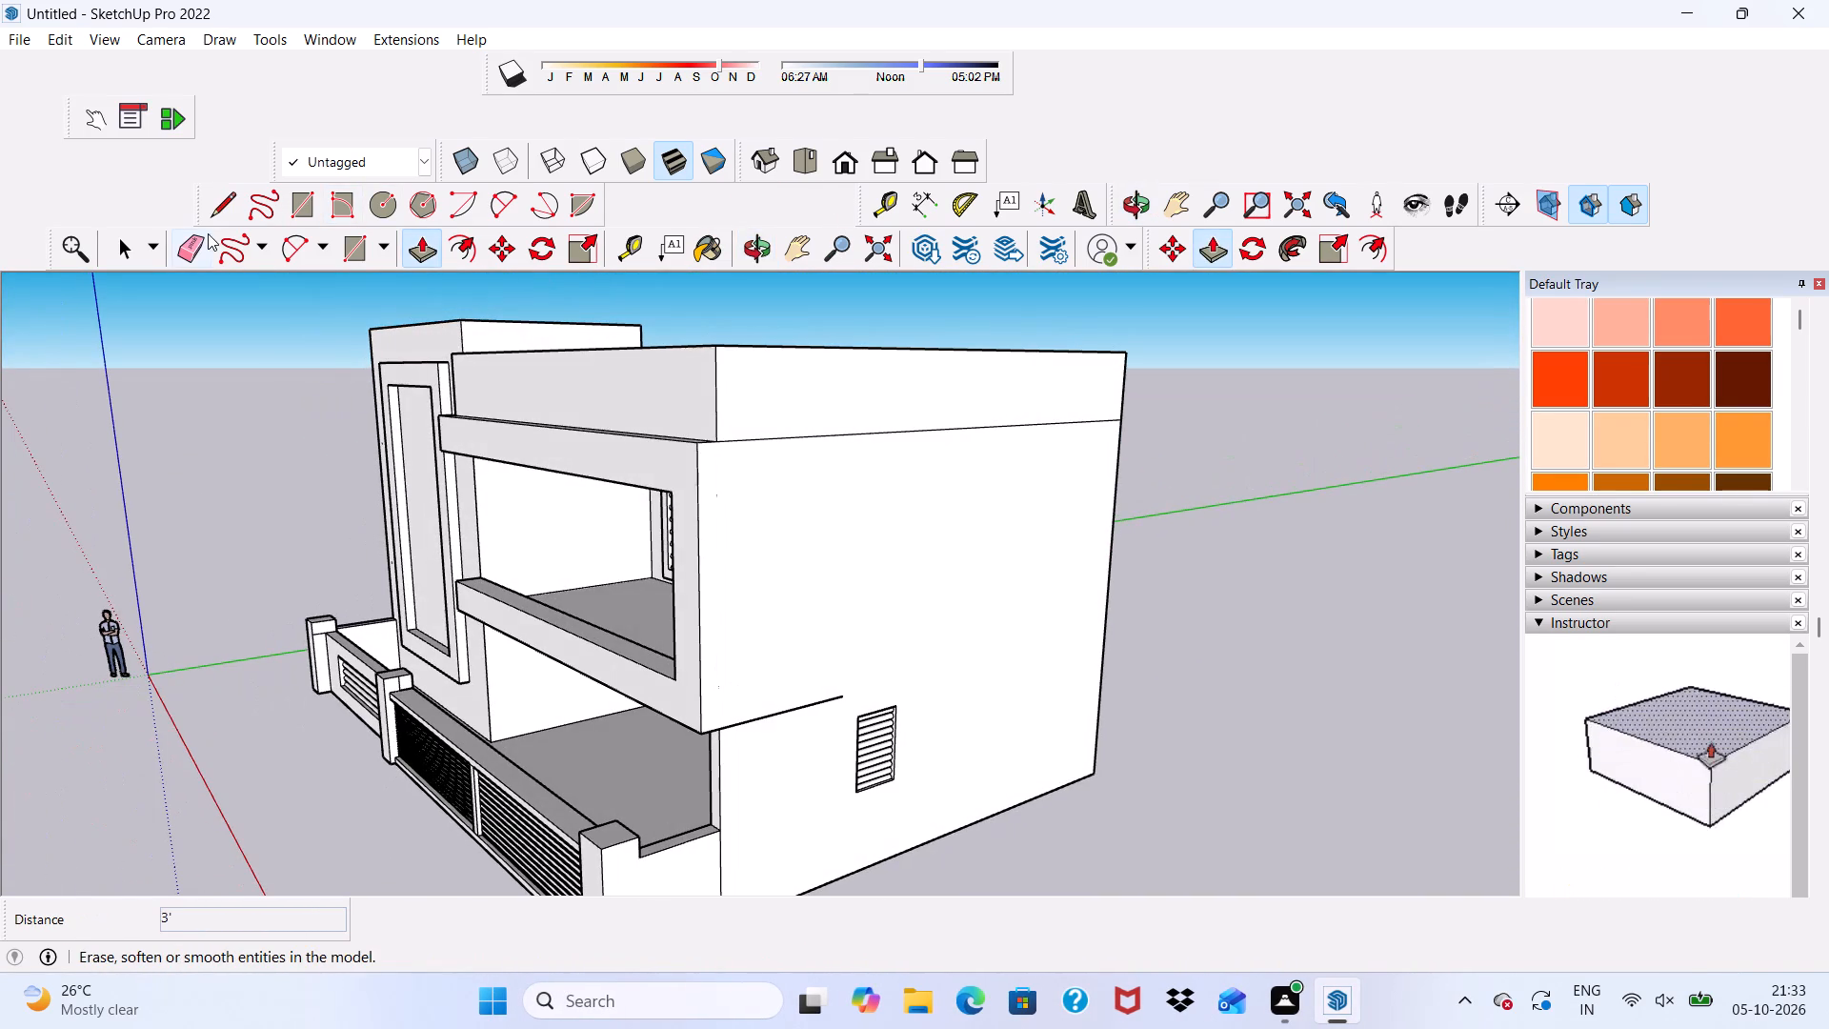
left_click(201, 239)
scroll(602, 425, "up", 3)
left_click_drag(858, 431, 846, 479)
scroll(685, 414, "down", 5)
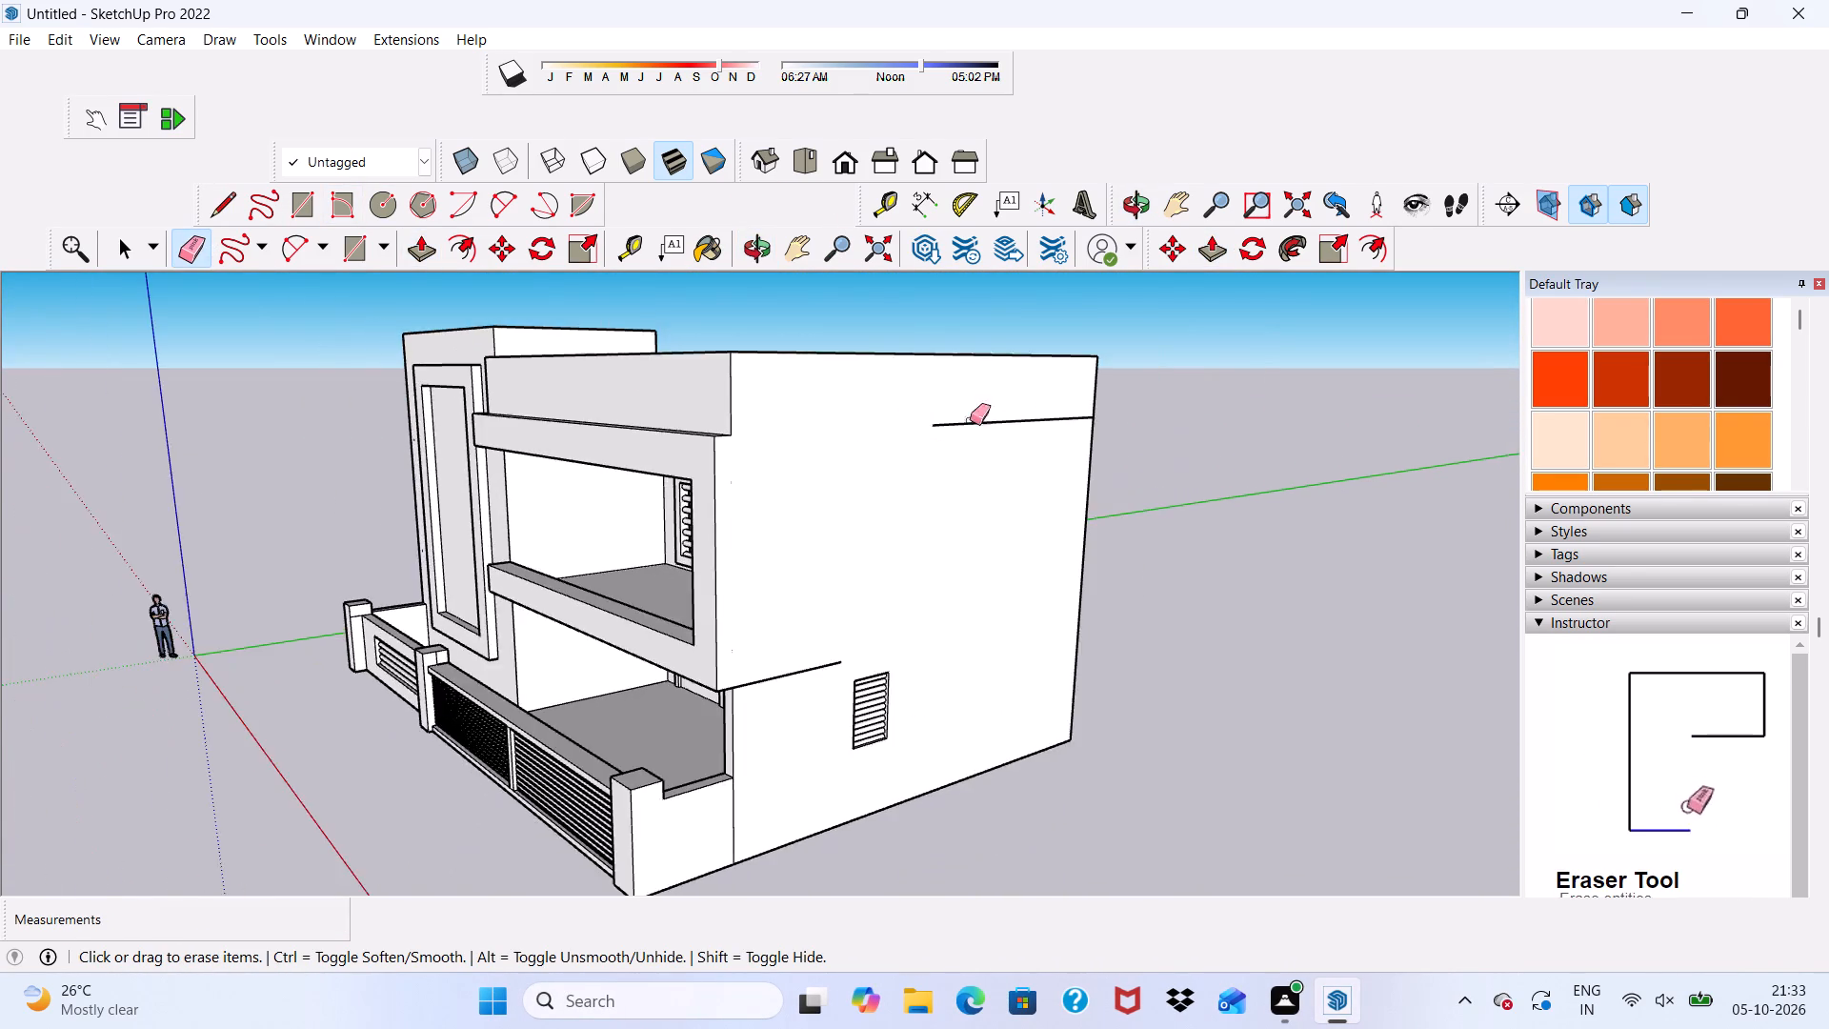
scroll(1012, 421, "up", 4)
left_click_drag(1014, 417, 1012, 428)
scroll(1031, 418, "up", 1)
scroll(653, 652, "down", 6)
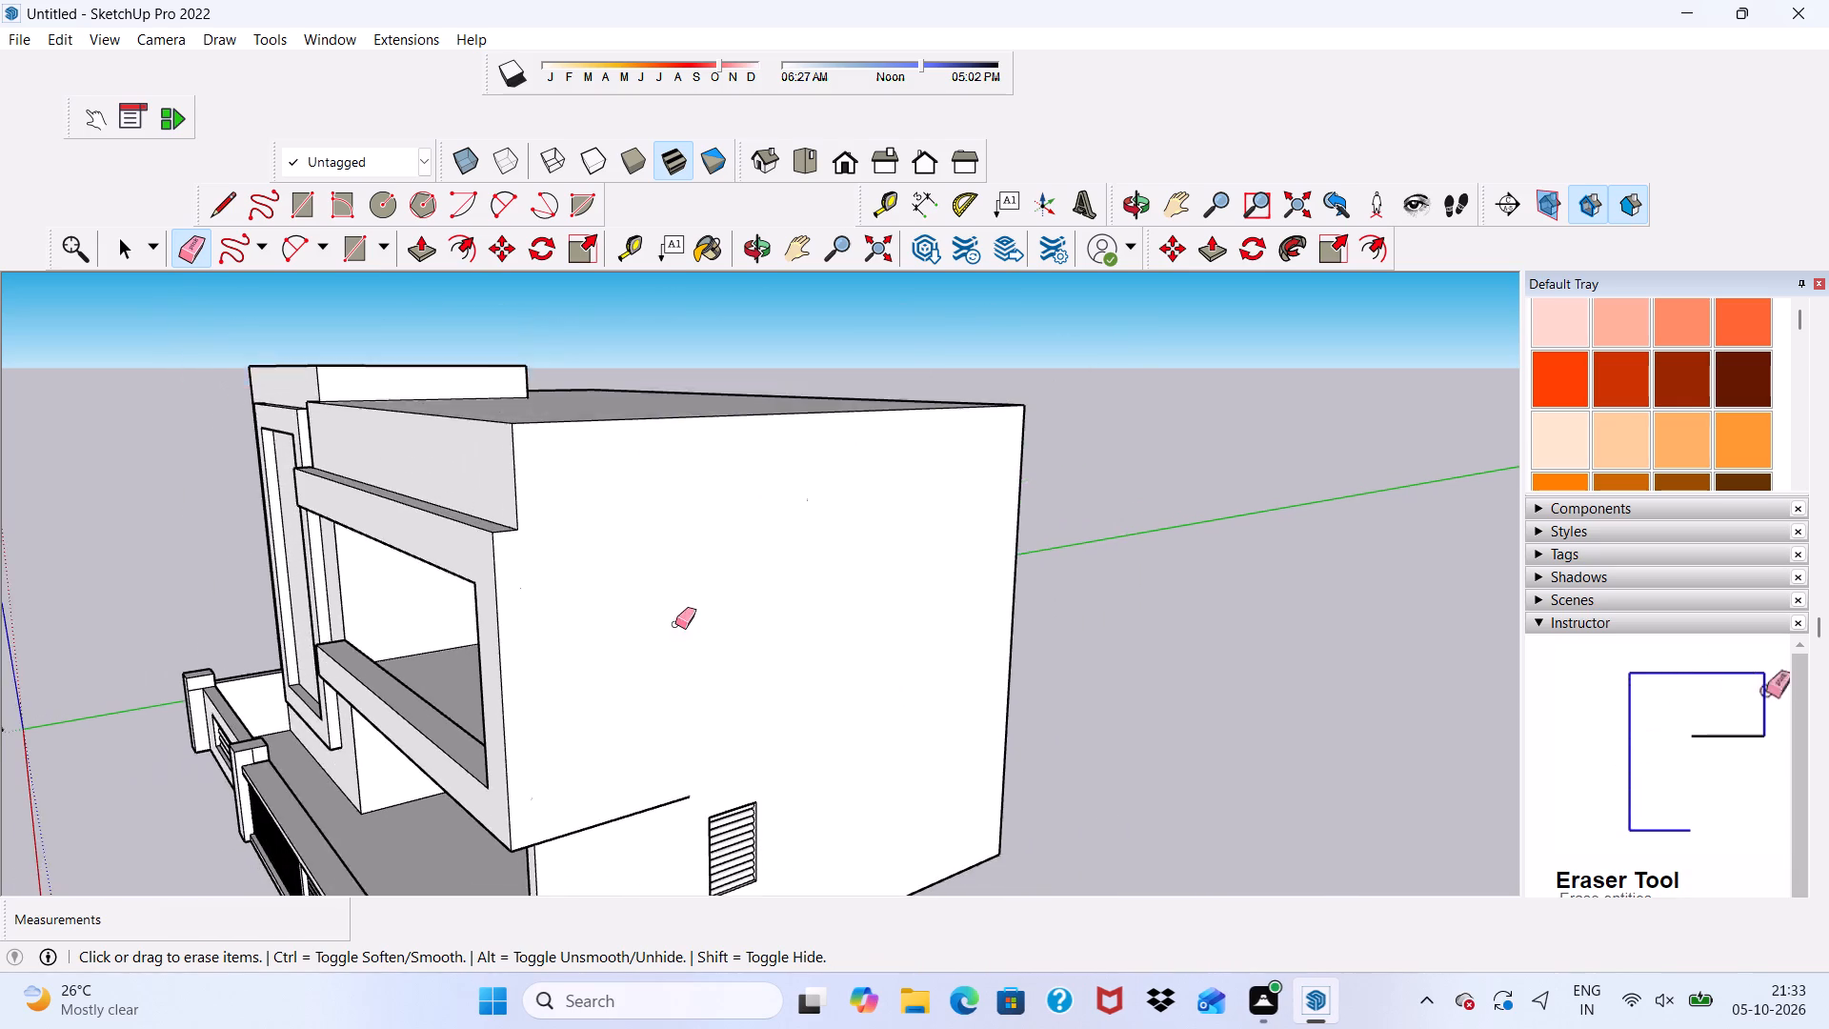
scroll(675, 624, "down", 3)
scroll(681, 695, "up", 4)
left_click_drag(620, 761, 616, 778)
scroll(602, 744, "down", 4)
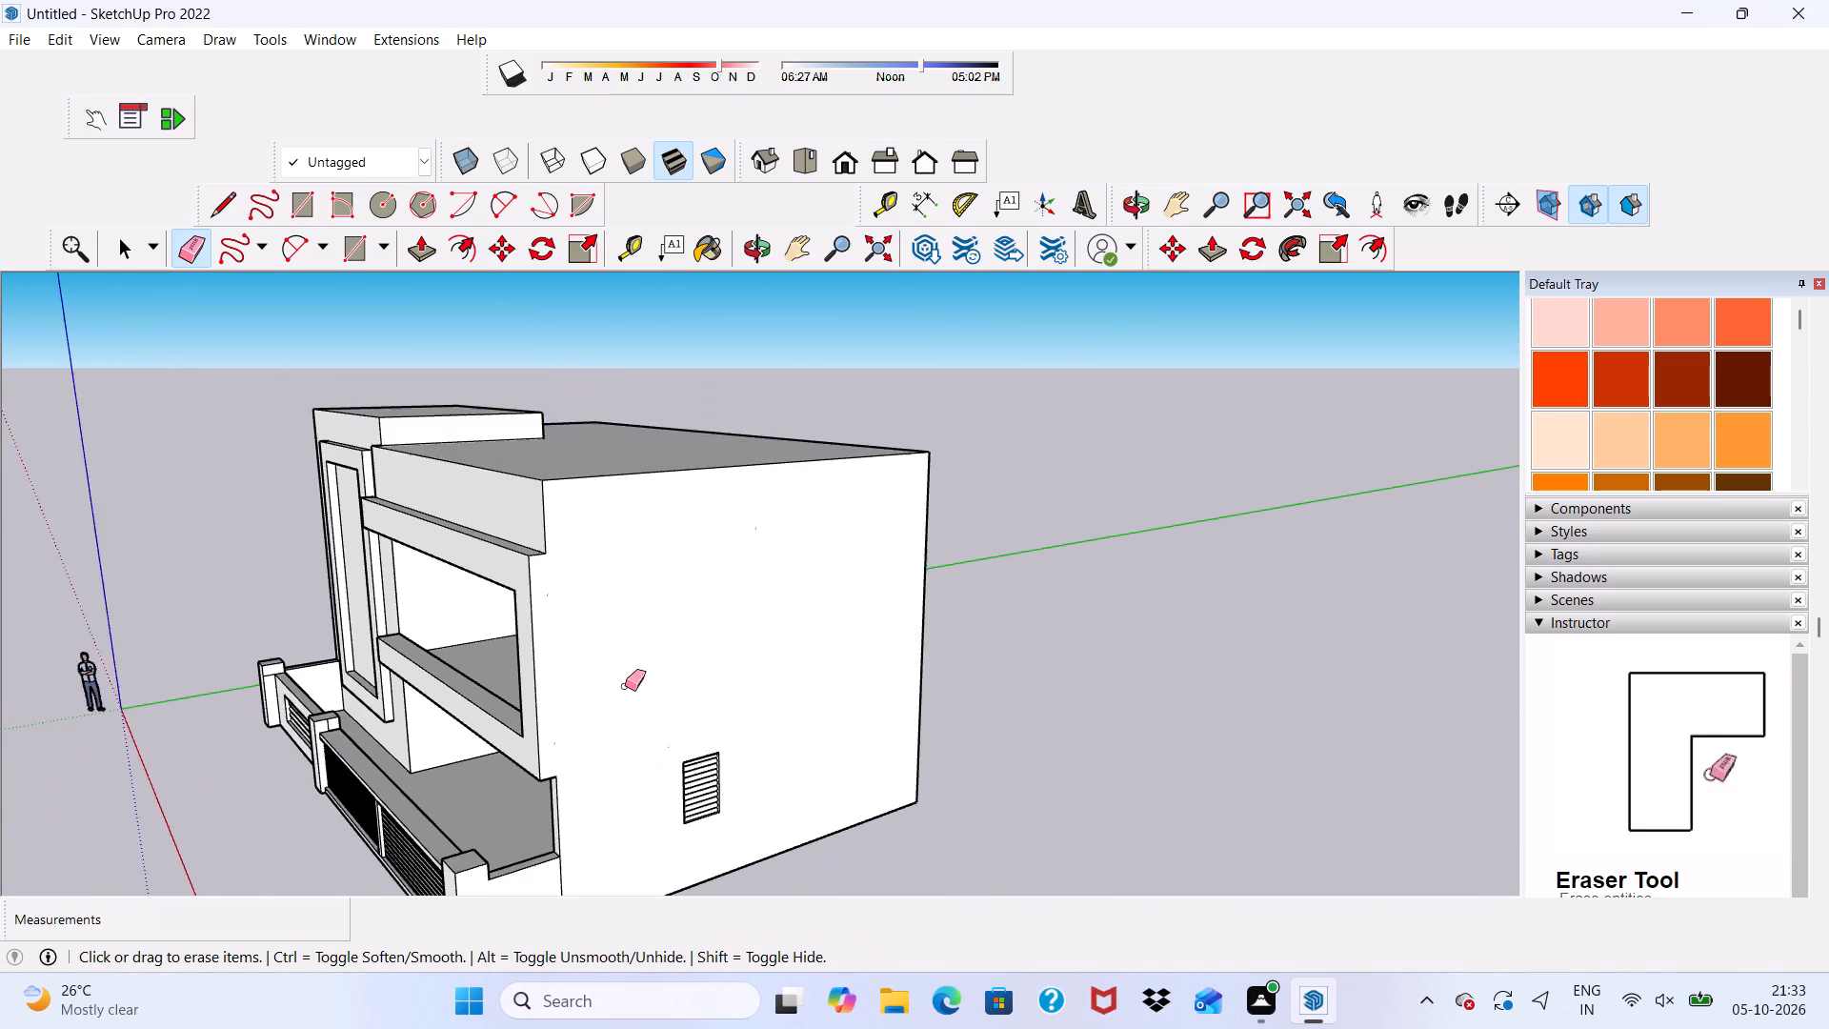
middle_click_drag(641, 668, 1108, 629)
key("space")
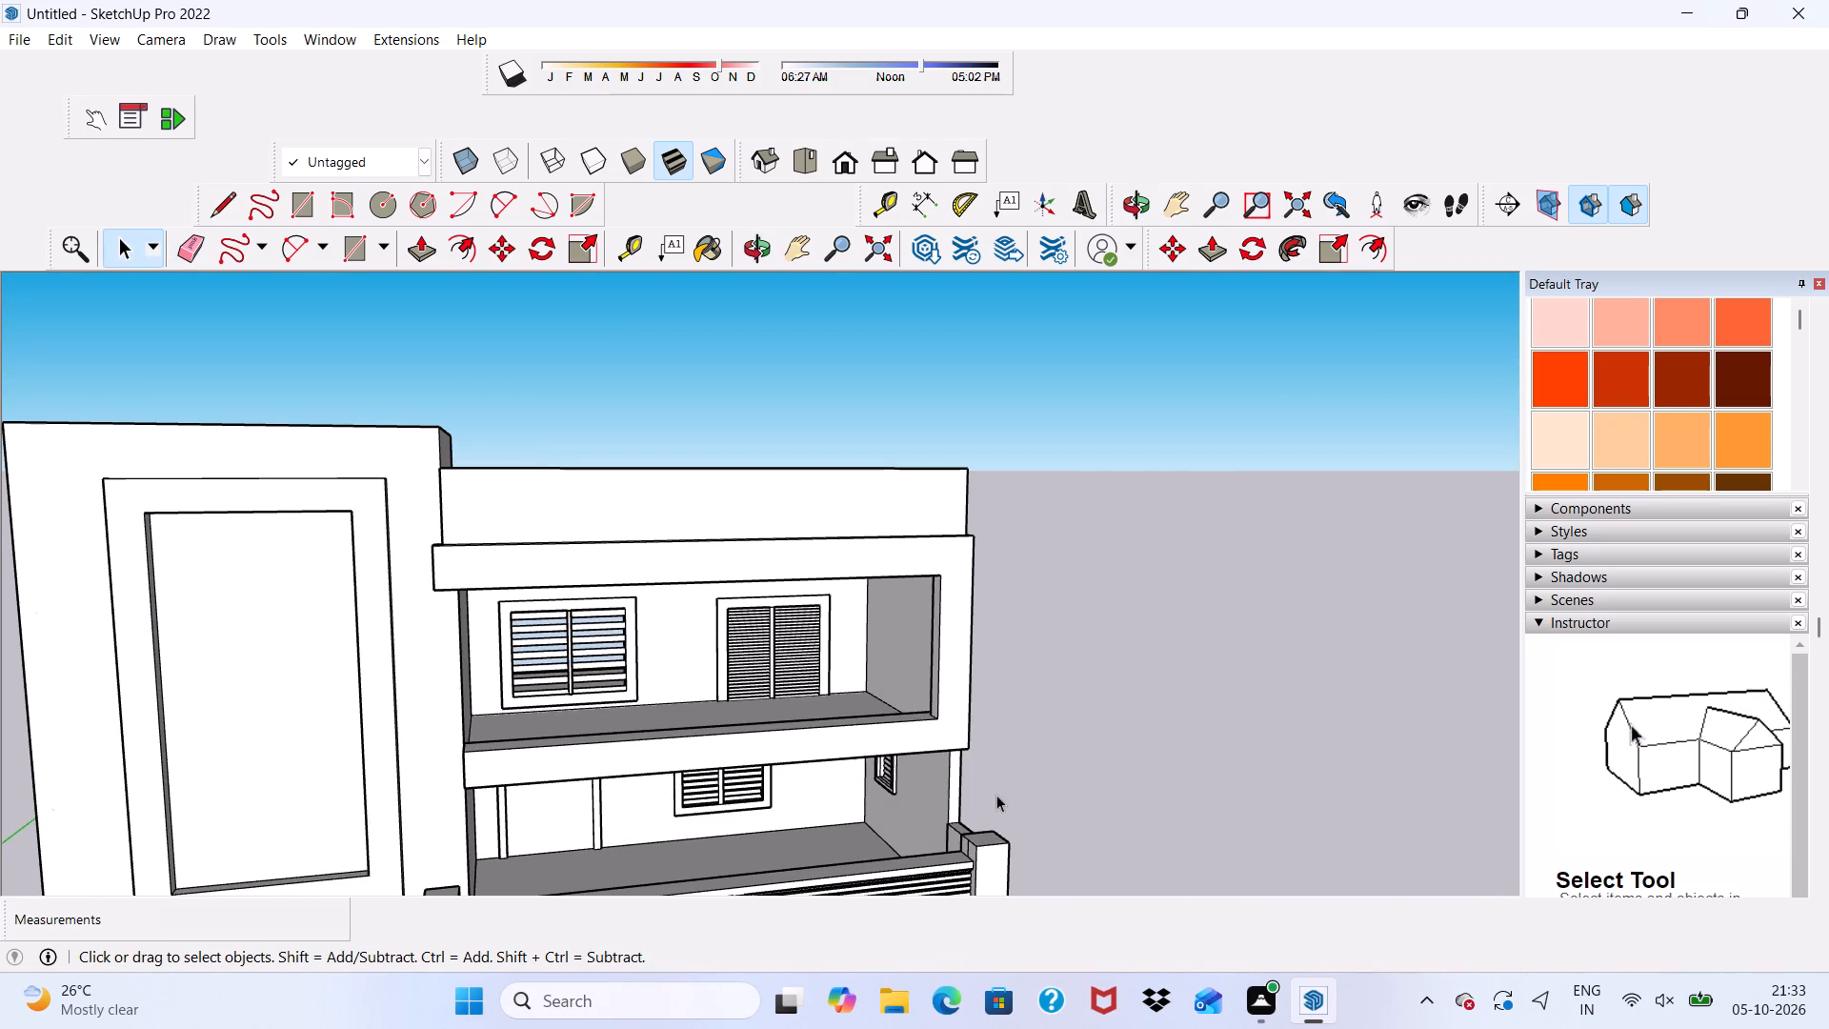
Examine the lower block's raised roof against the tower block from above, the side and the front.
key("space")
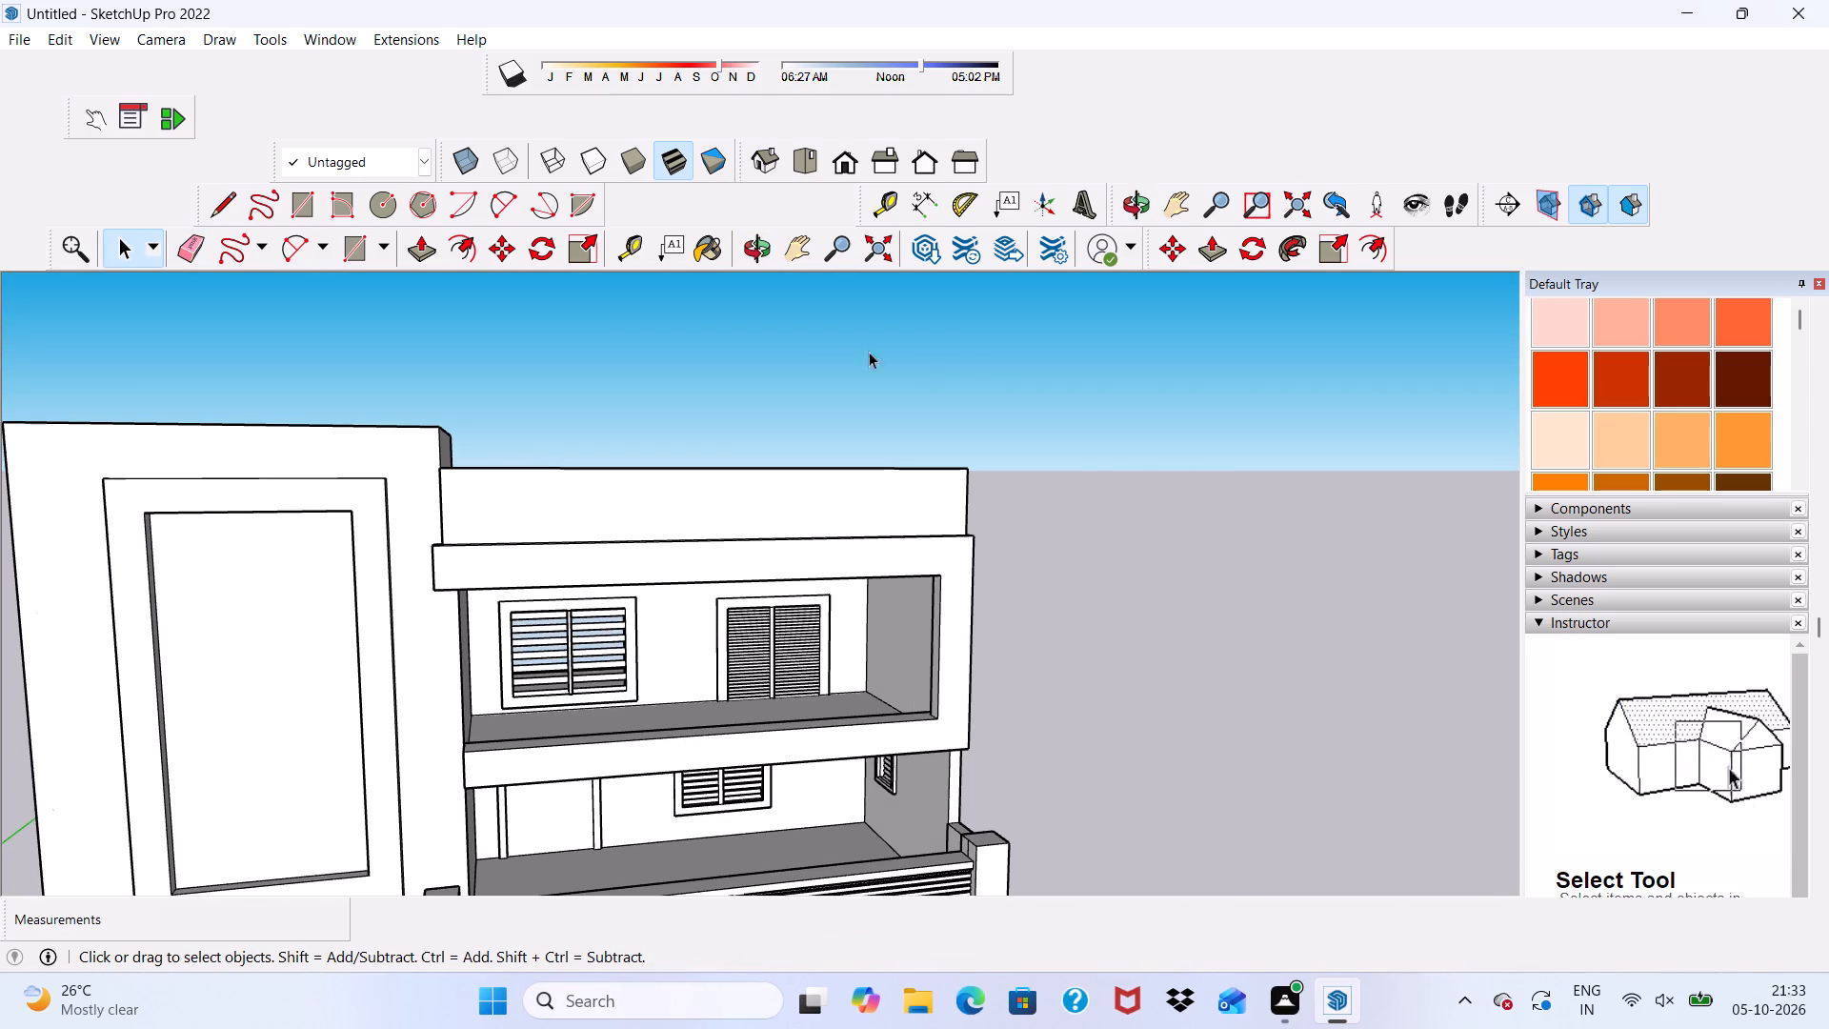
scroll(824, 360, "up", 5)
scroll(819, 368, "down", 7)
middle_click_drag(851, 288, 513, 504)
scroll(570, 344, "up", 1)
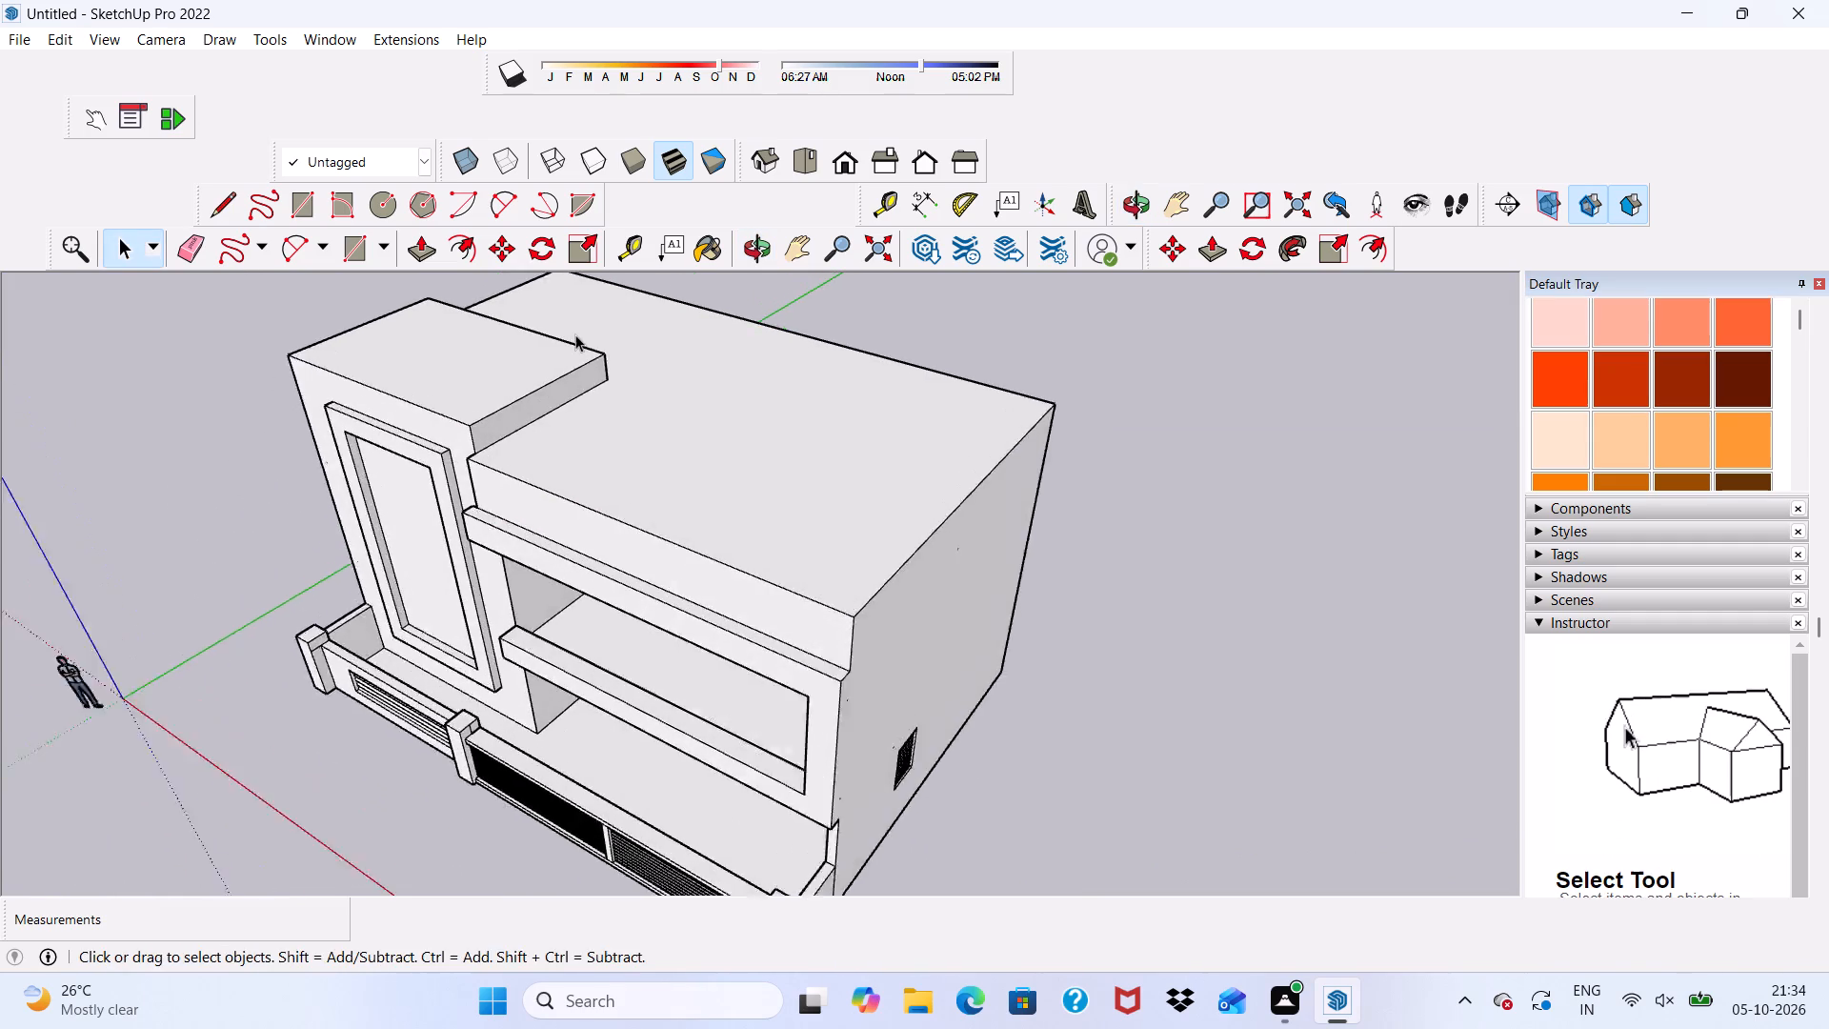
scroll(575, 334, "up", 3)
scroll(374, 258, "down", 1)
scroll(593, 404, "down", 8)
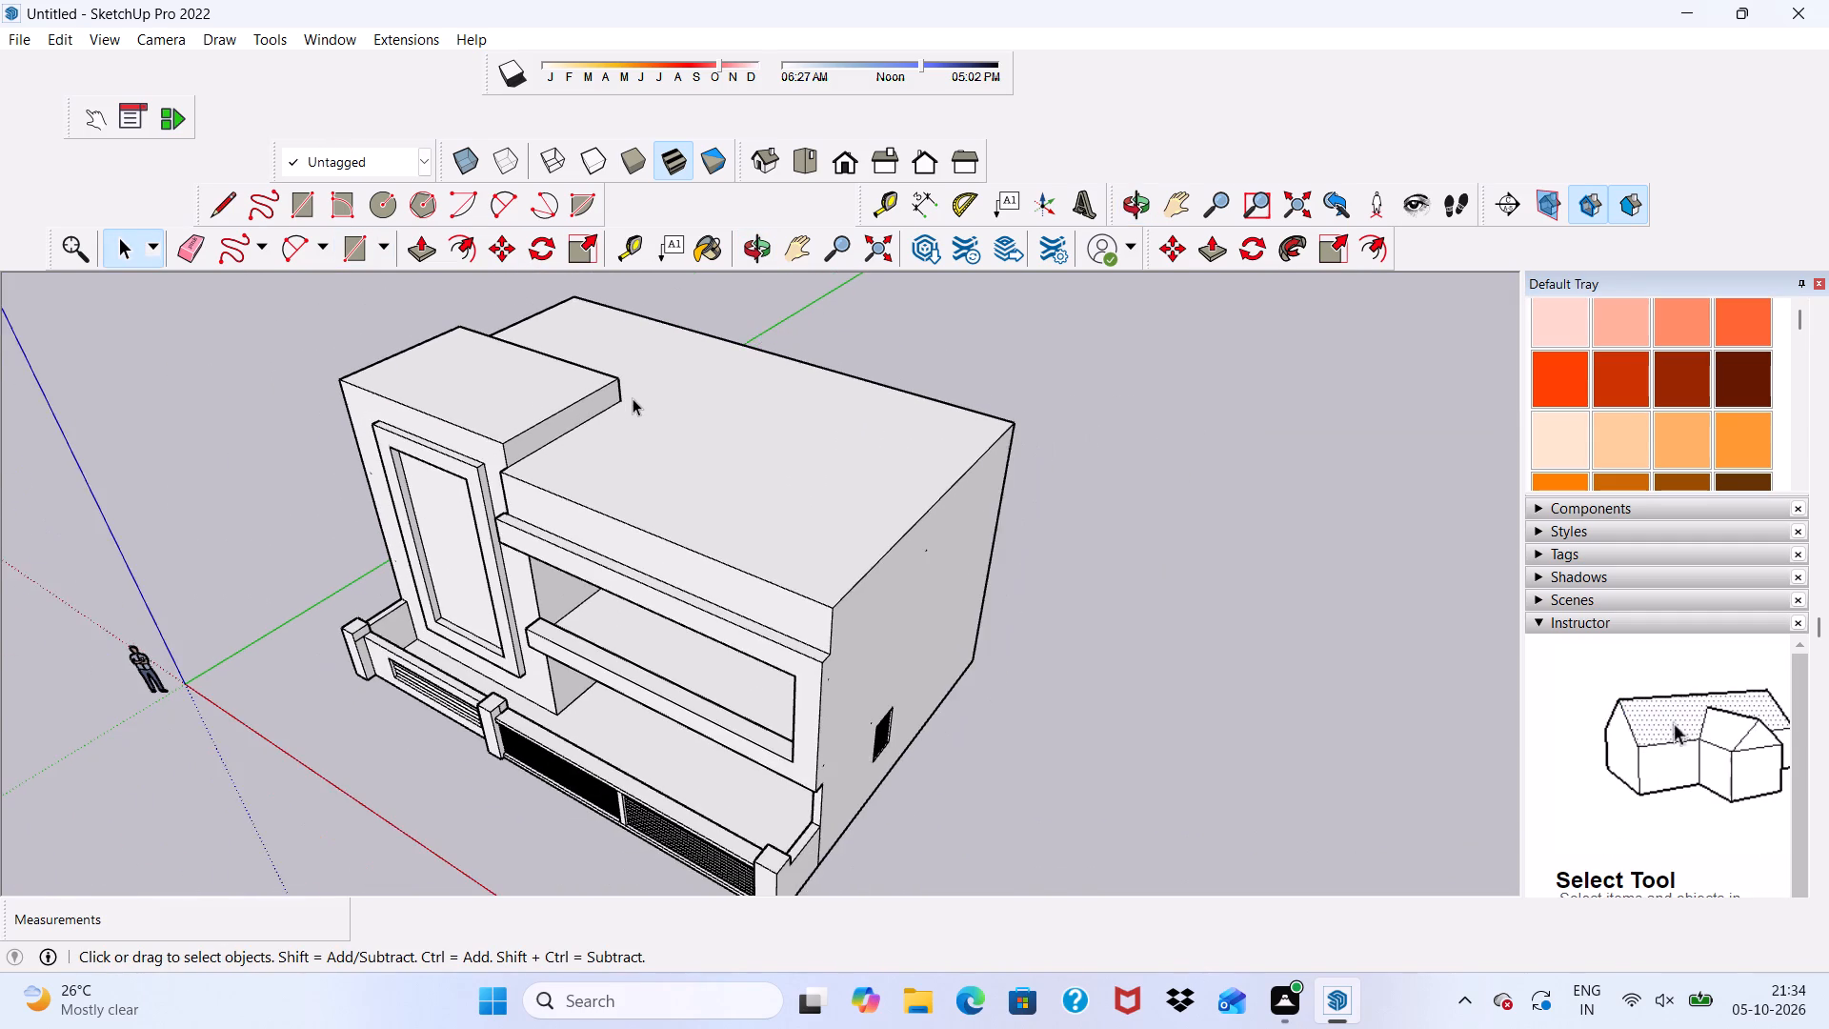
scroll(633, 398, "down", 1)
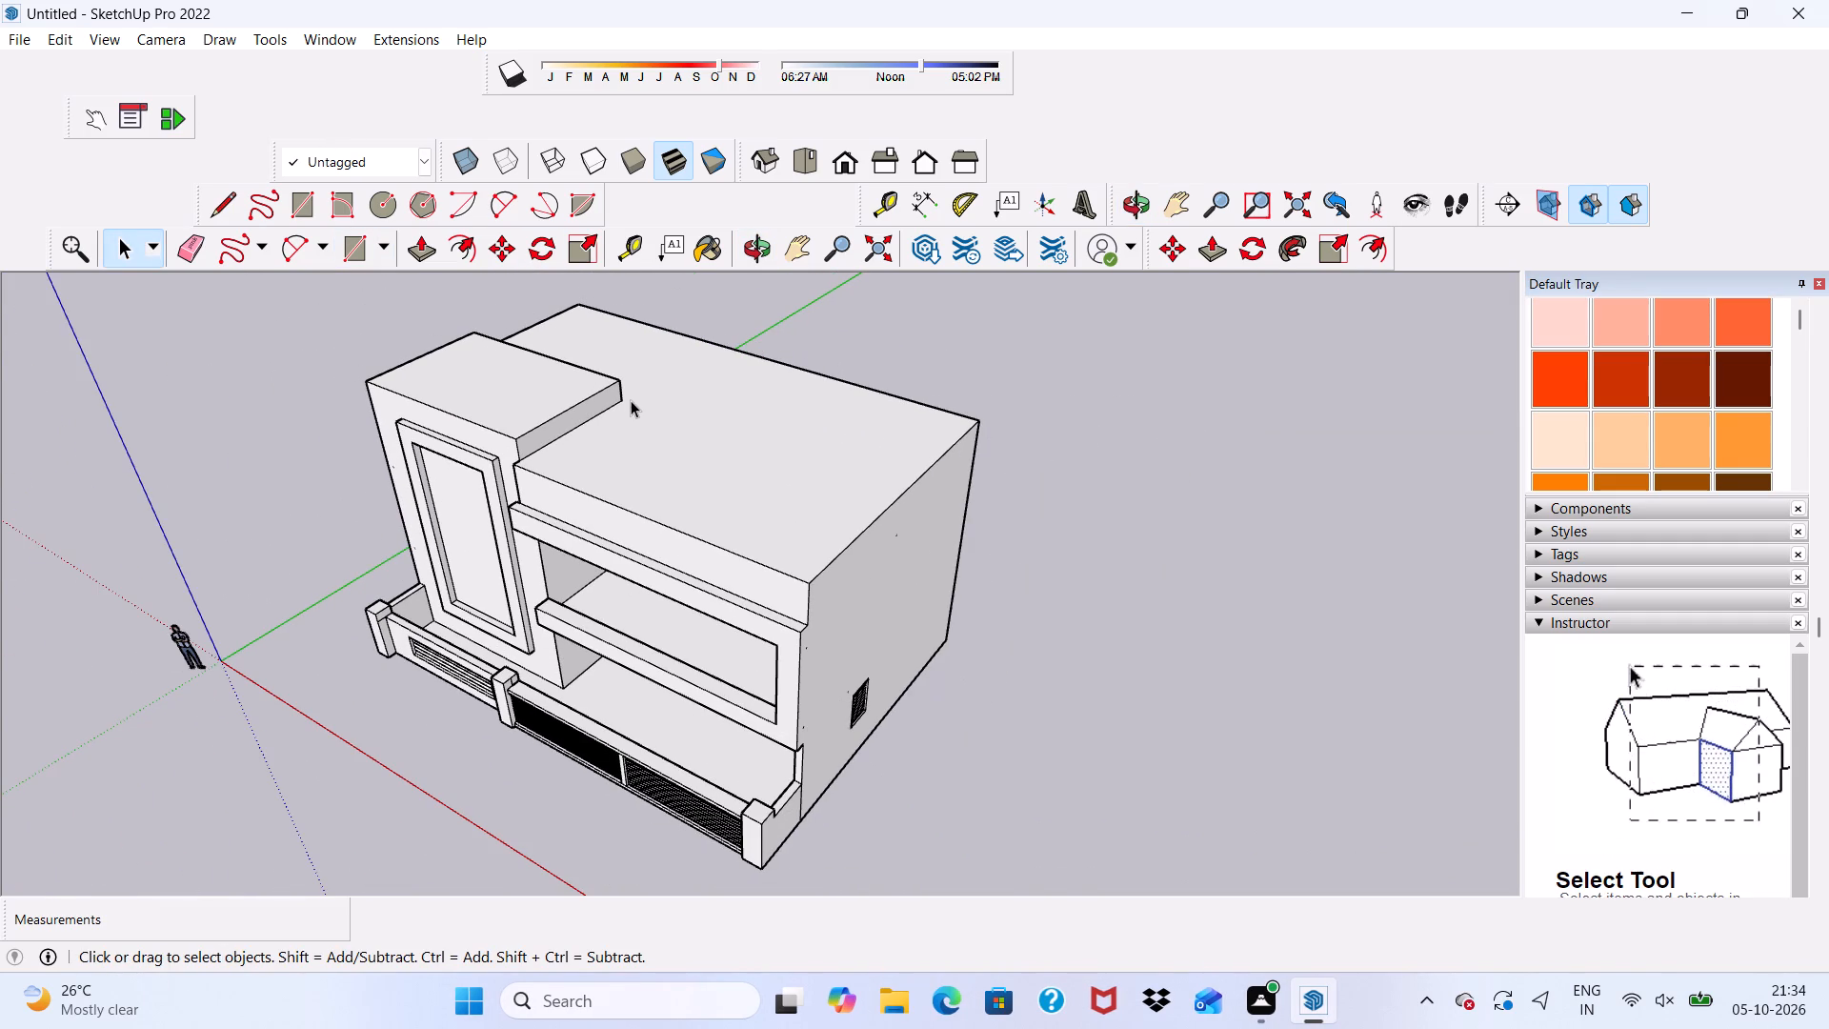
scroll(631, 400, "down", 4)
middle_click_drag(604, 441, 723, 415)
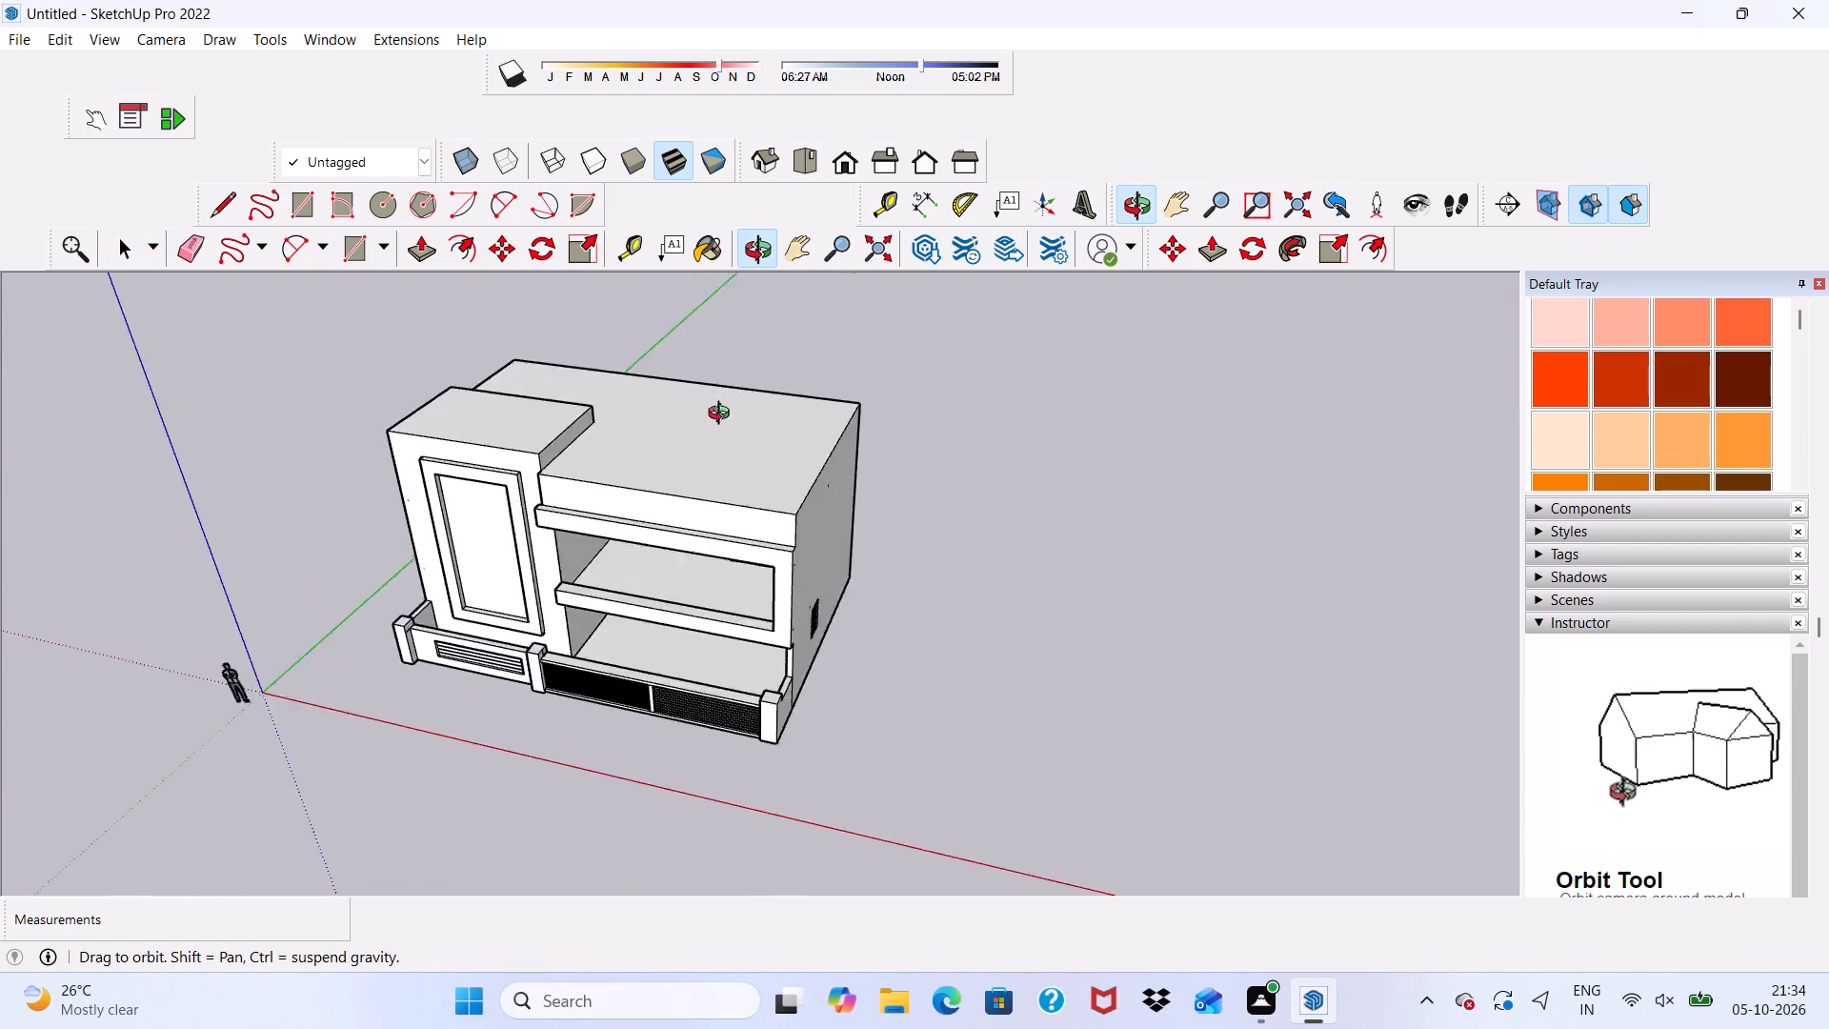
middle_click_drag(723, 415, 874, 377)
scroll(874, 377, "up", 1)
scroll(797, 411, "down", 3)
scroll(732, 439, "up", 8)
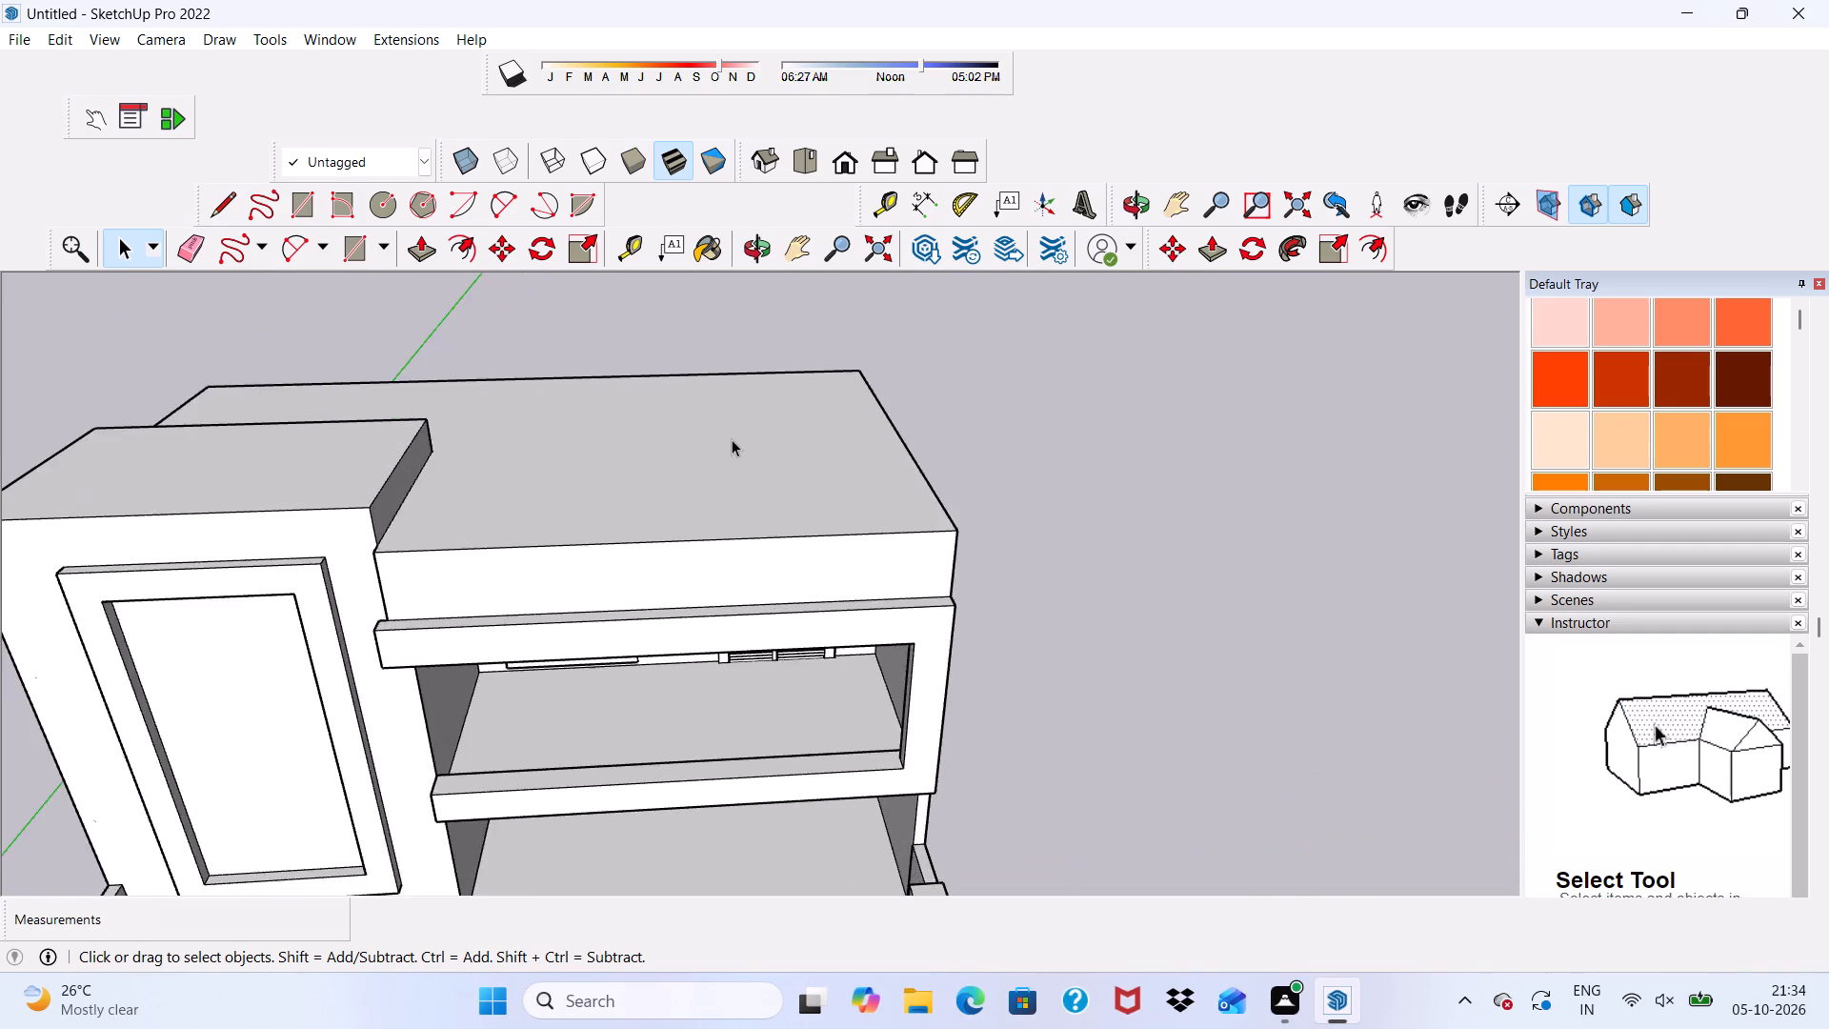
scroll(732, 439, "down", 5)
scroll(719, 467, "up", 4)
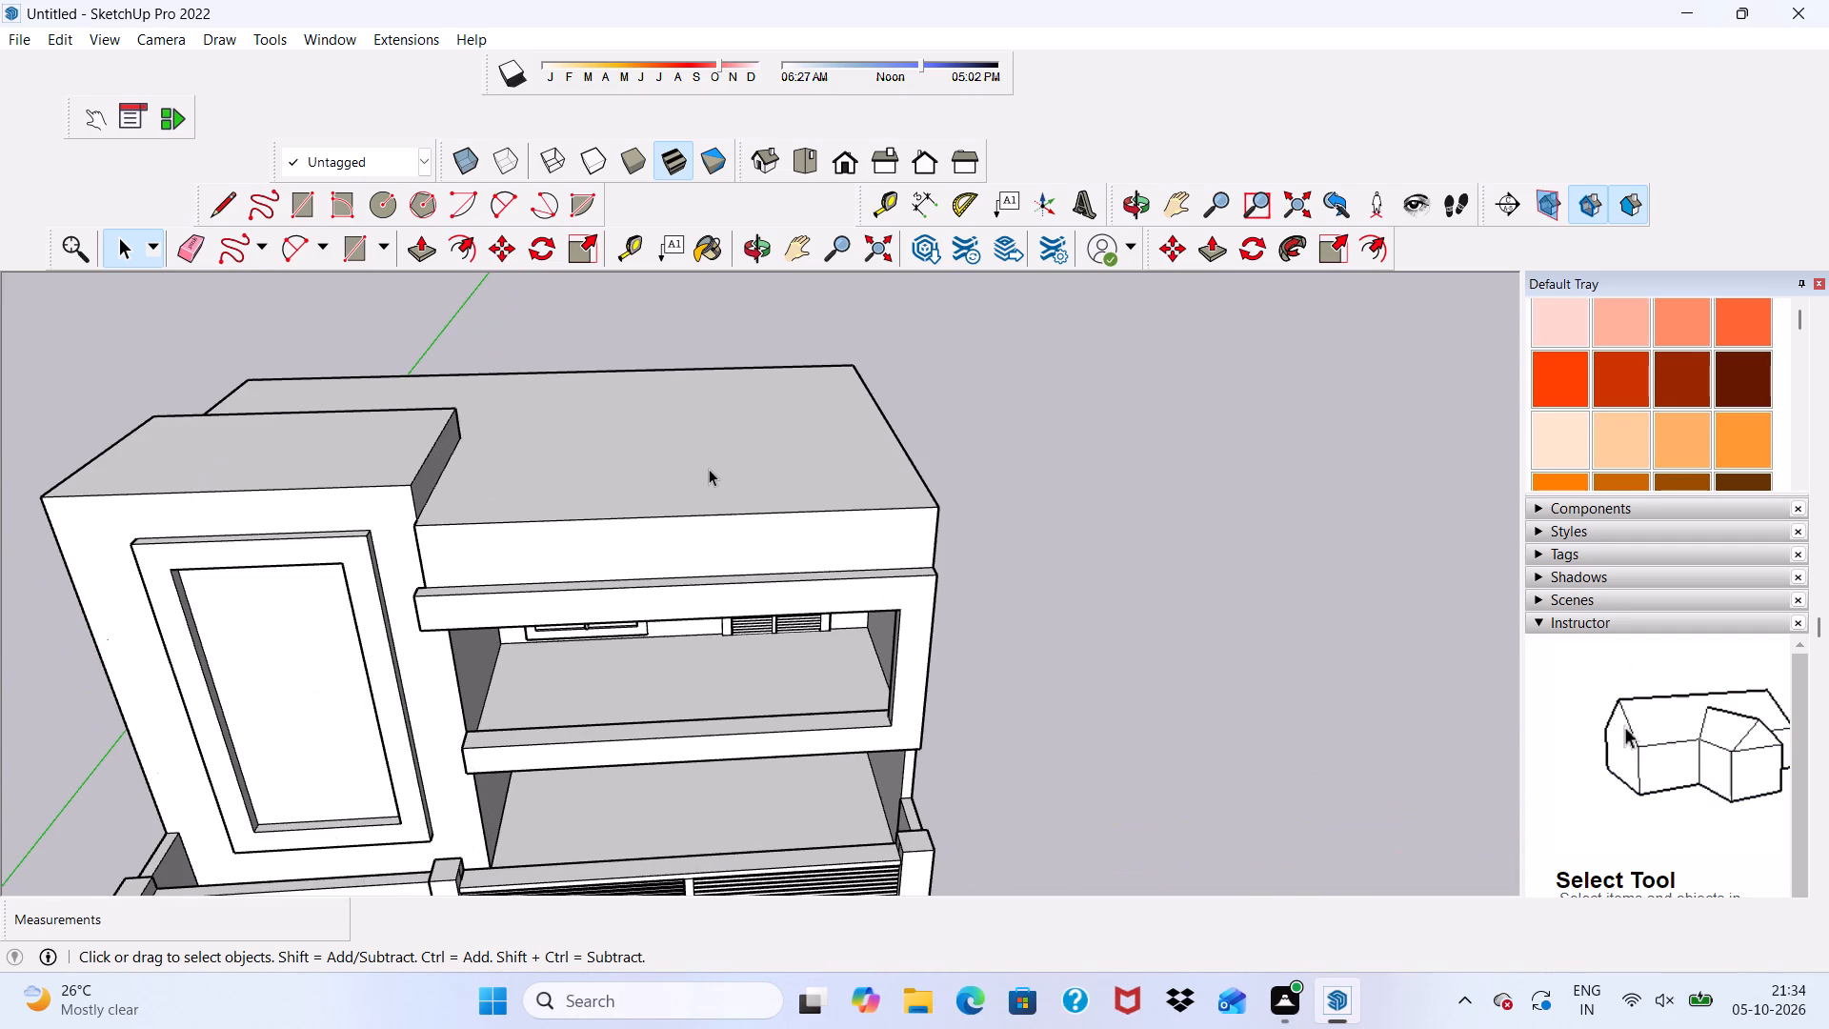
scroll(697, 473, "down", 5)
scroll(725, 380, "up", 2)
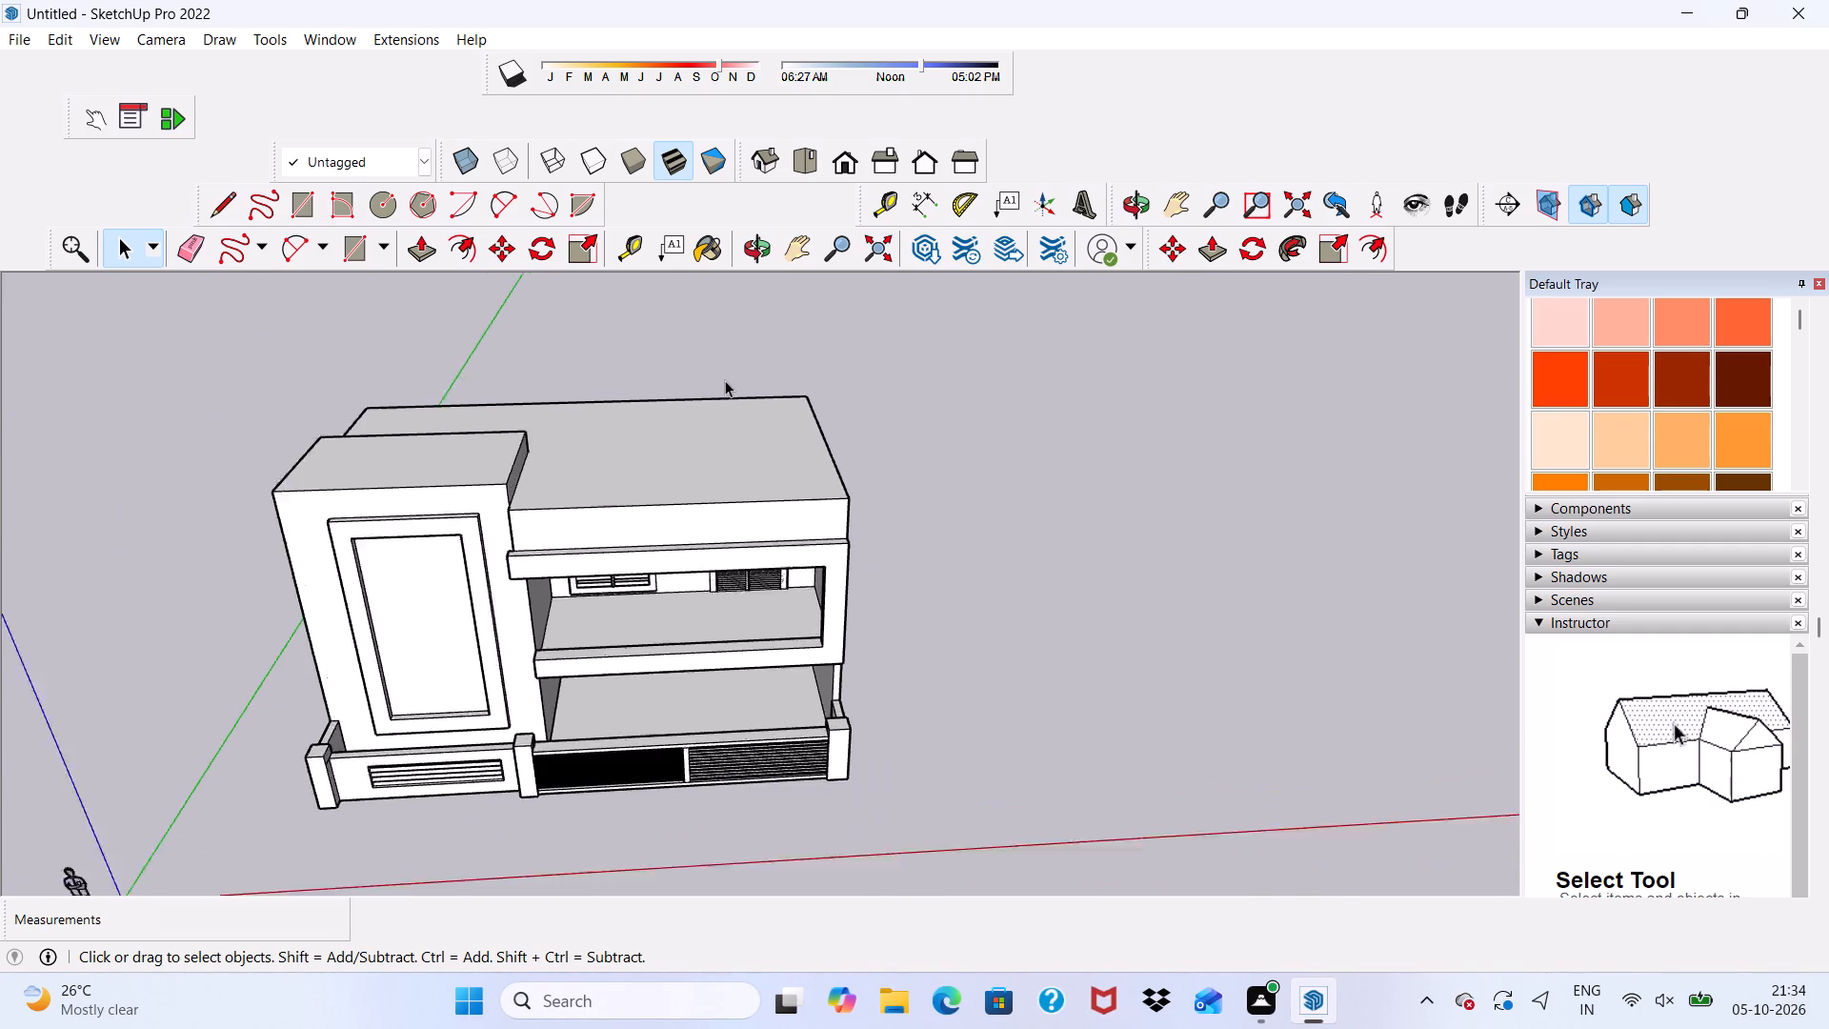
scroll(725, 380, "up", 4)
scroll(725, 380, "down", 6)
middle_click_drag(599, 435, 248, 219)
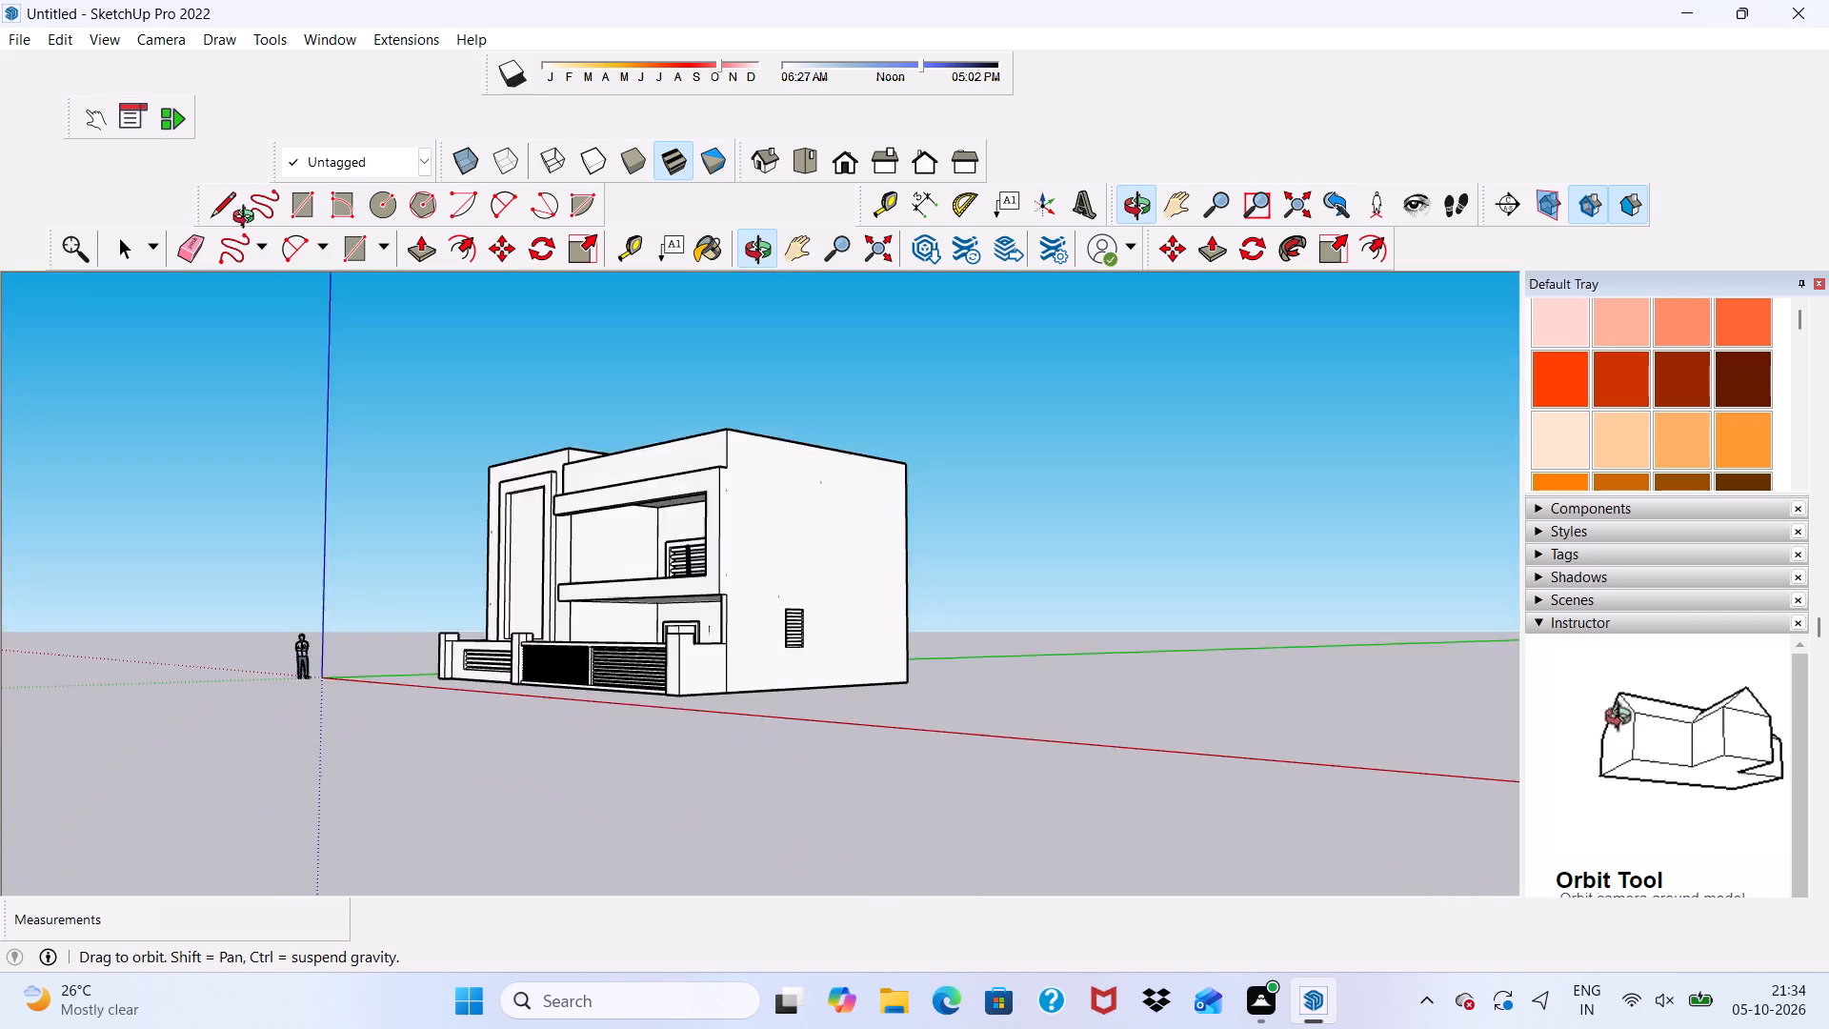
middle_click_drag(248, 219, 854, 442)
scroll(854, 442, "up", 6)
scroll(854, 442, "down", 3)
middle_click_drag(857, 473, 849, 470)
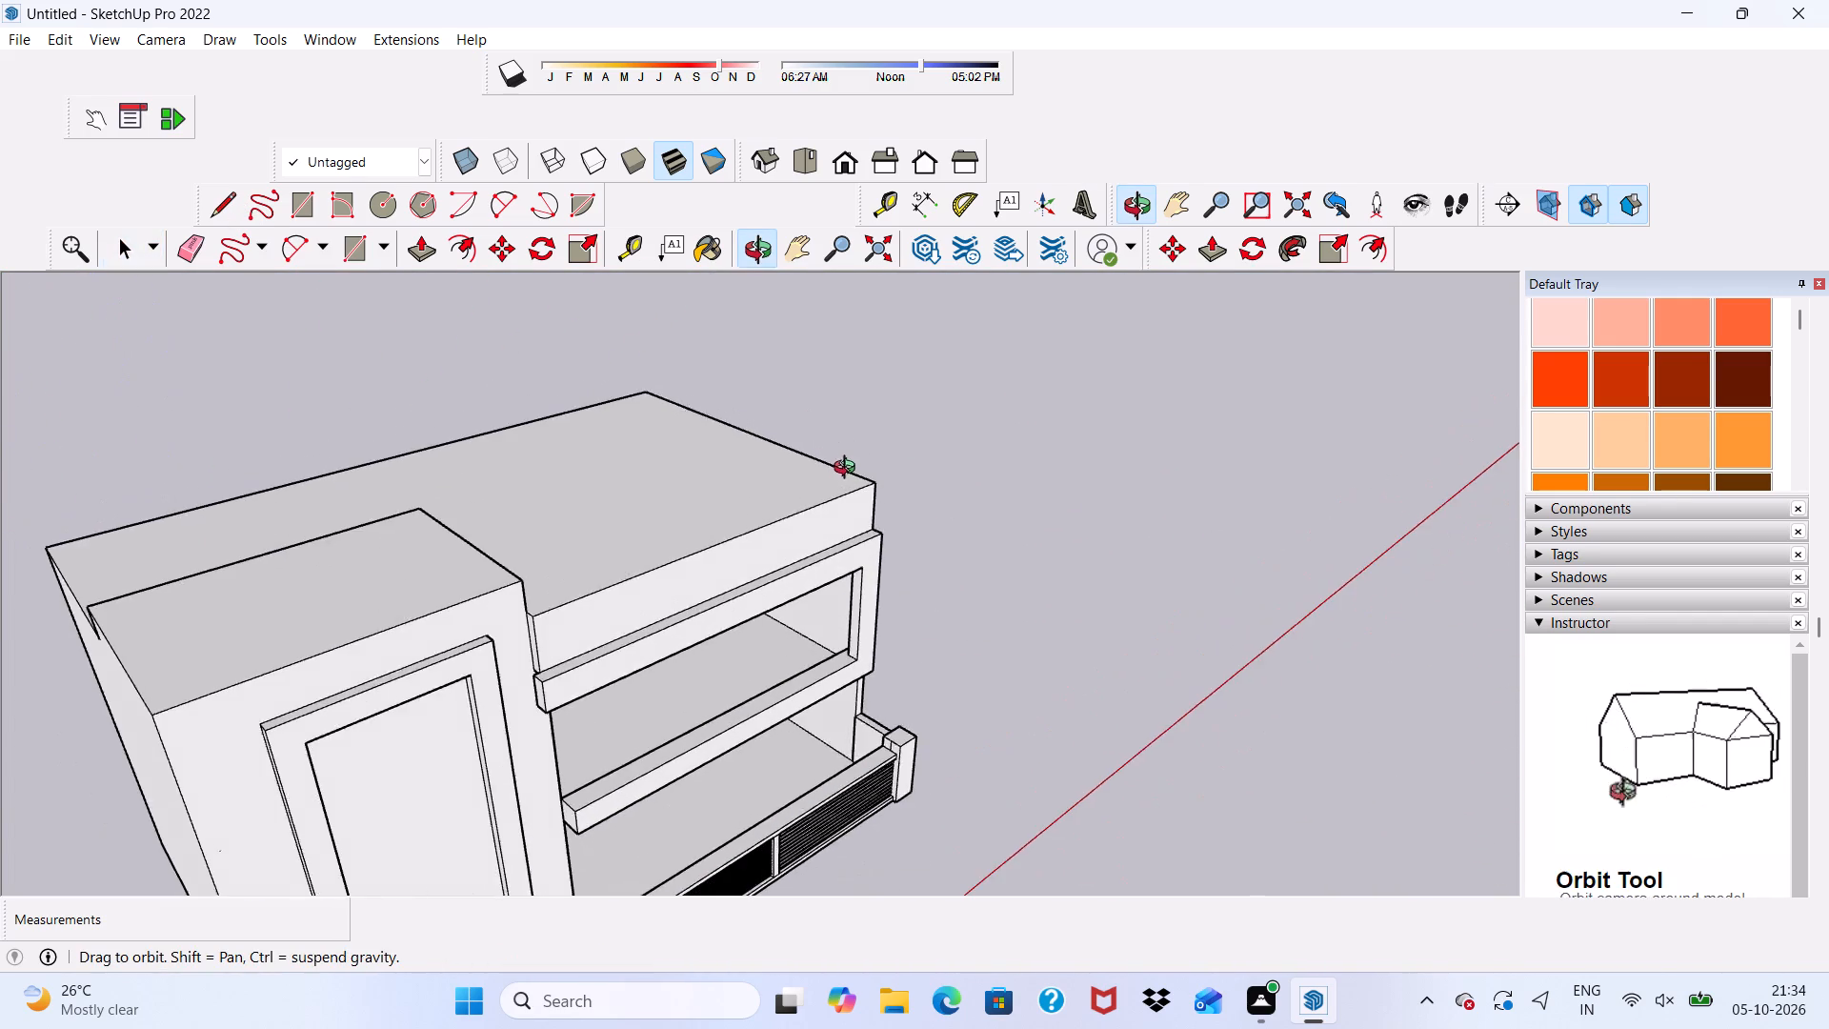
middle_click_drag(849, 470, 548, 318)
scroll(559, 312, "up", 1)
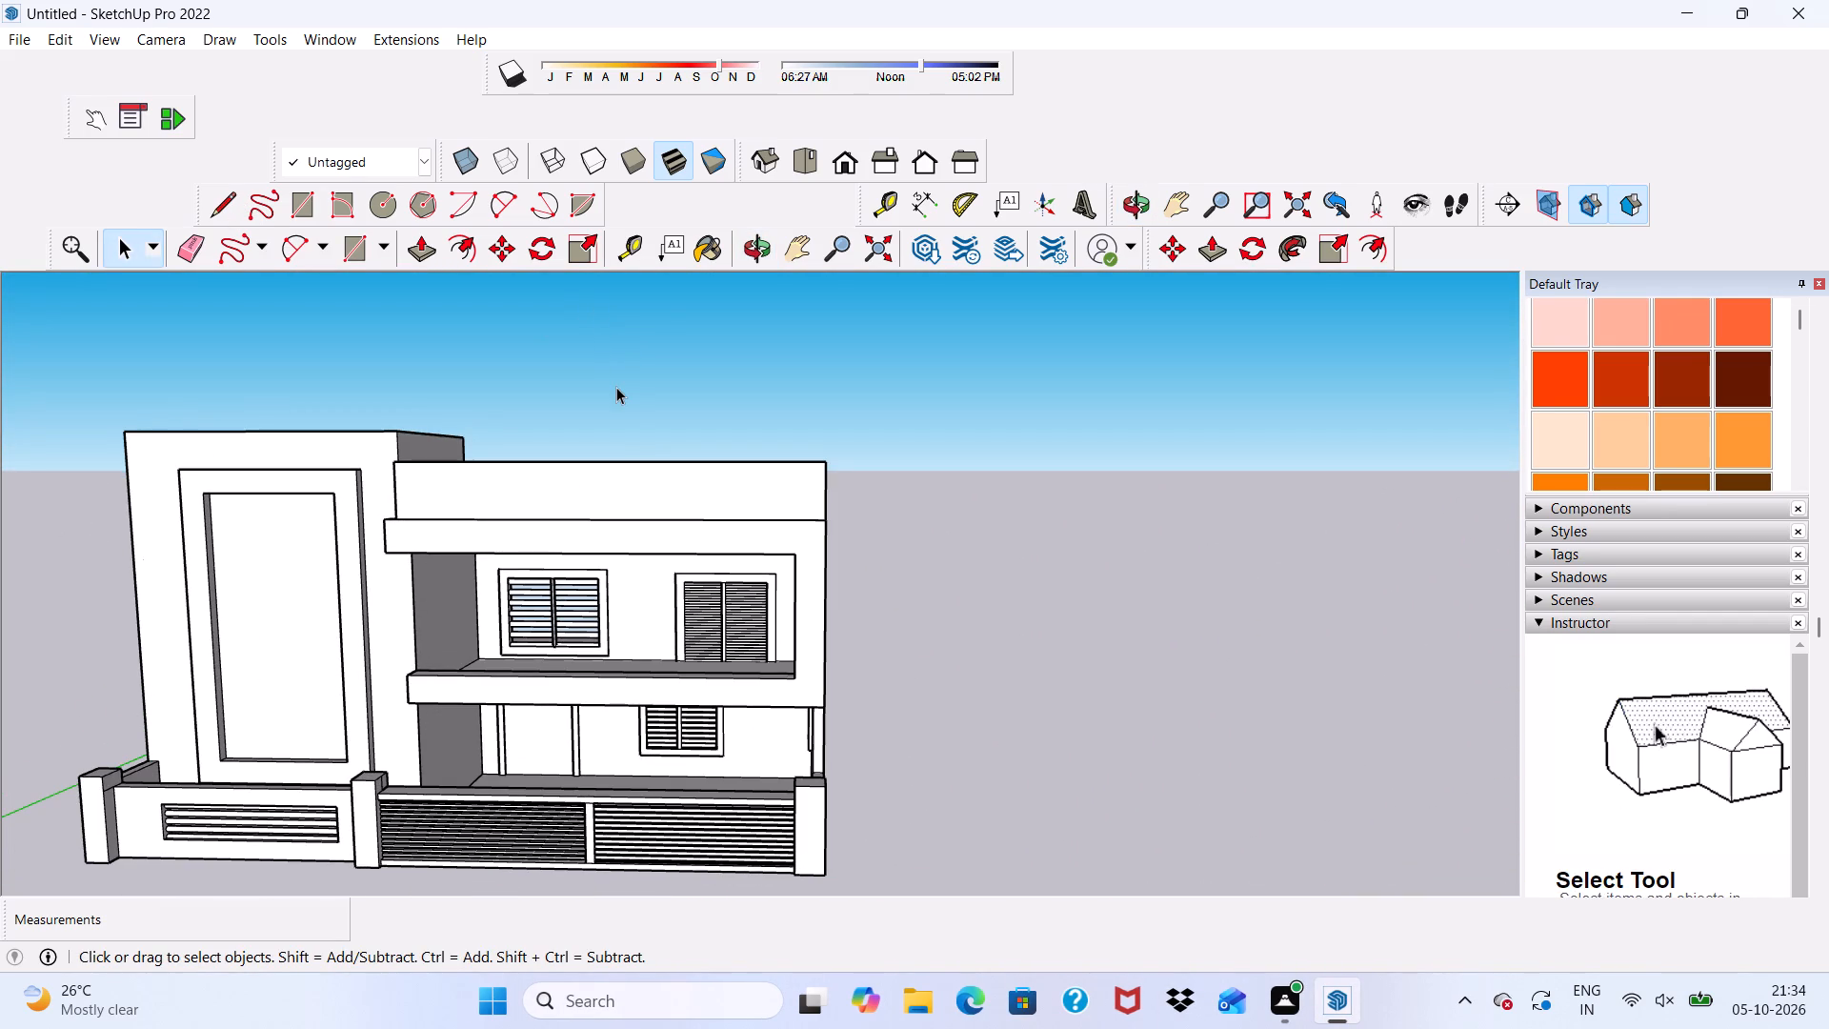
scroll(616, 387, "up", 2)
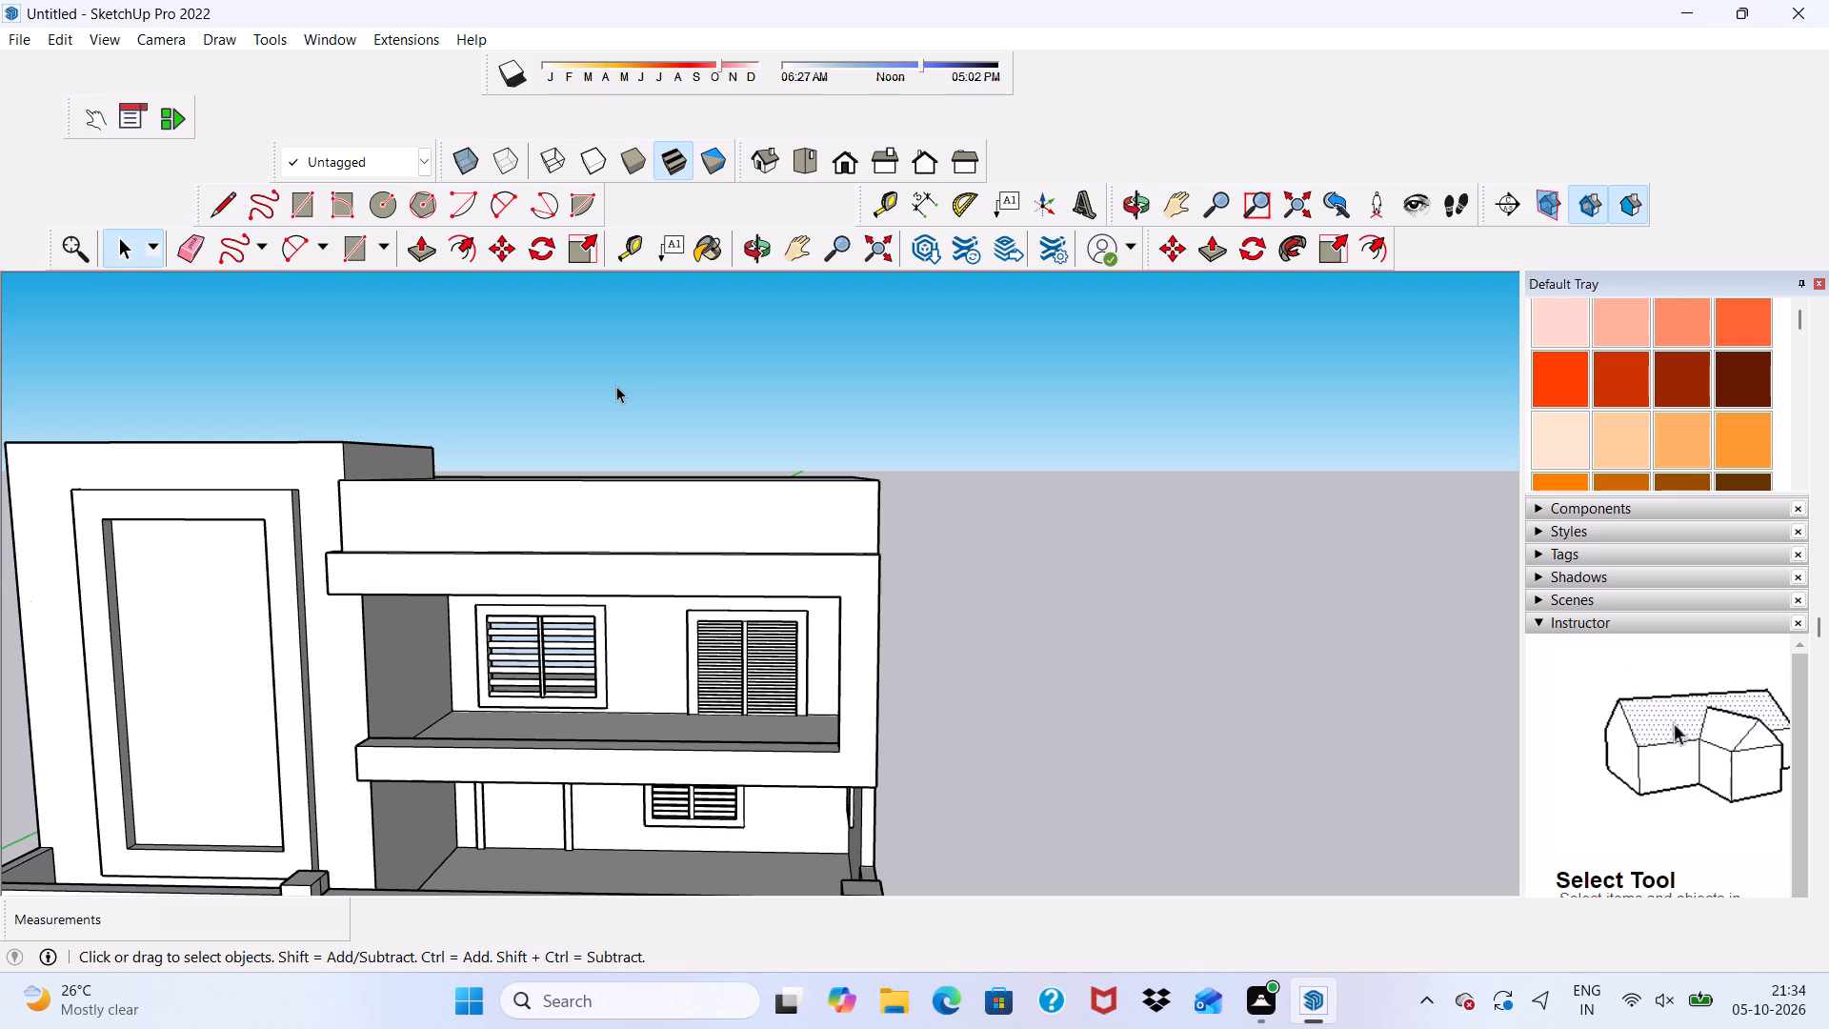
scroll(609, 390, "down", 1)
scroll(818, 320, "up", 5)
scroll(816, 320, "down", 1)
scroll(812, 323, "up", 1)
scroll(808, 326, "down", 4)
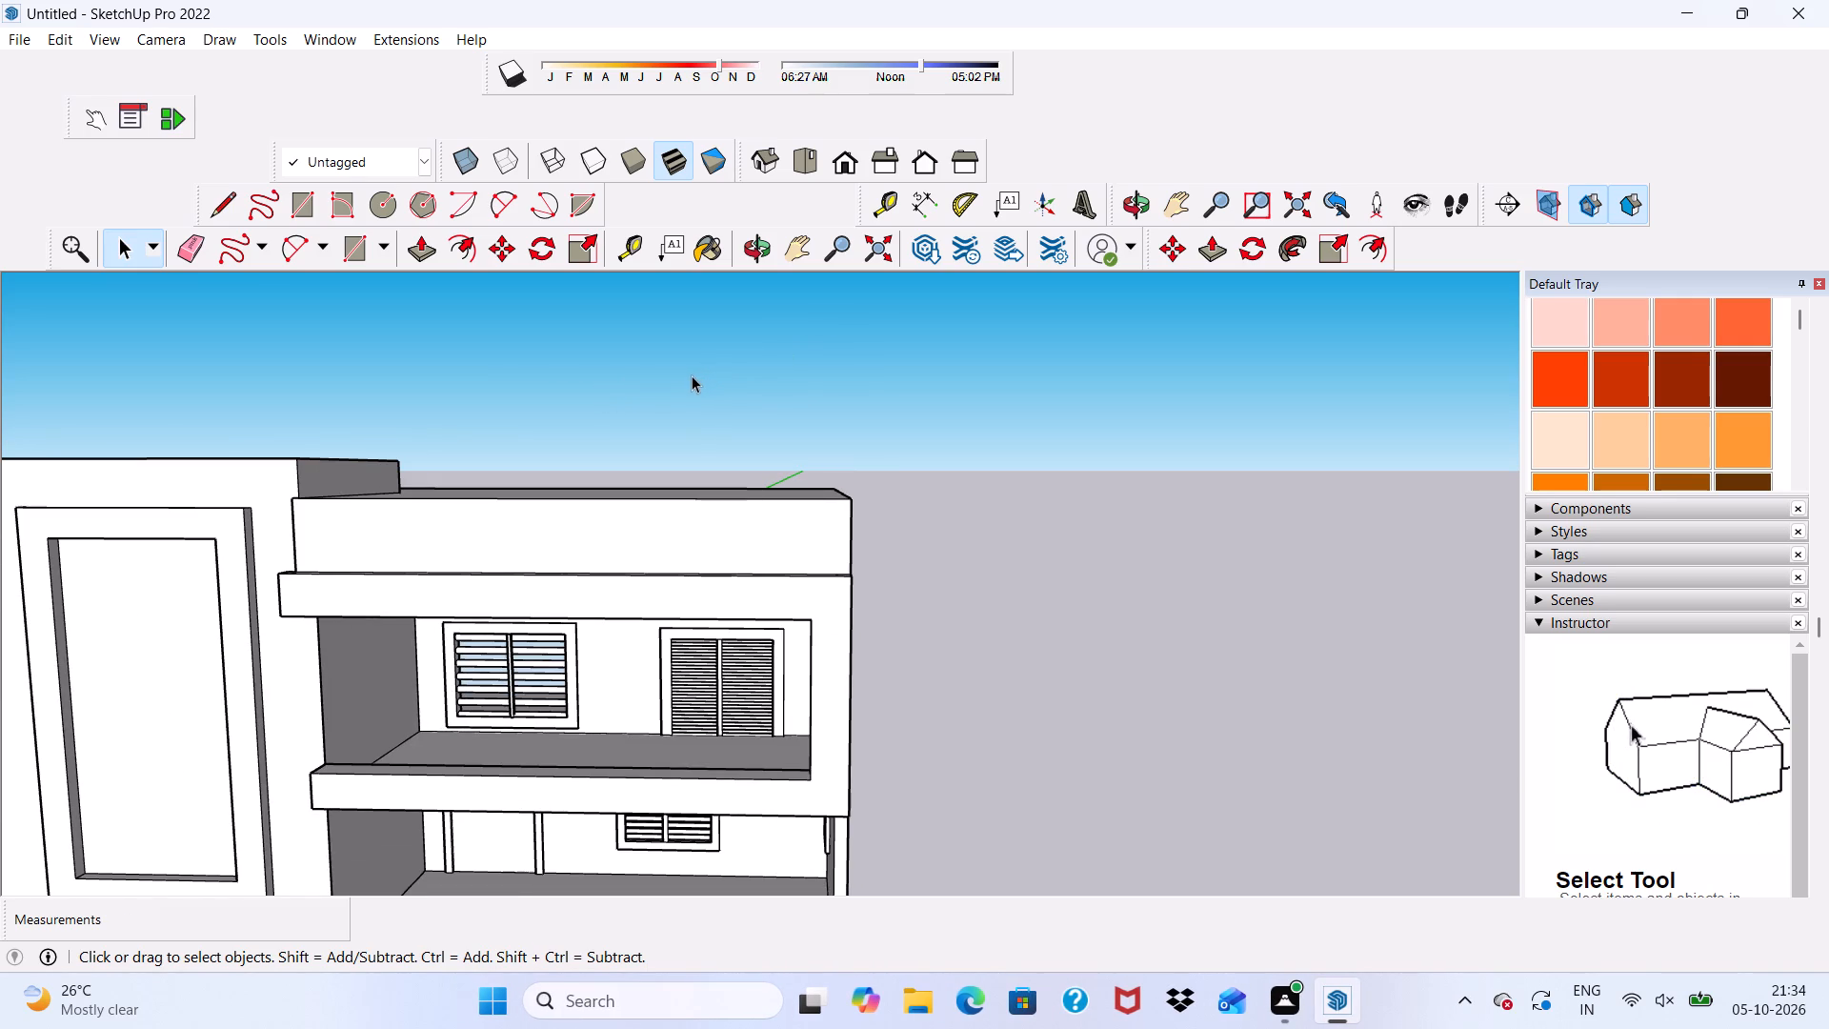
scroll(660, 377, "down", 2)
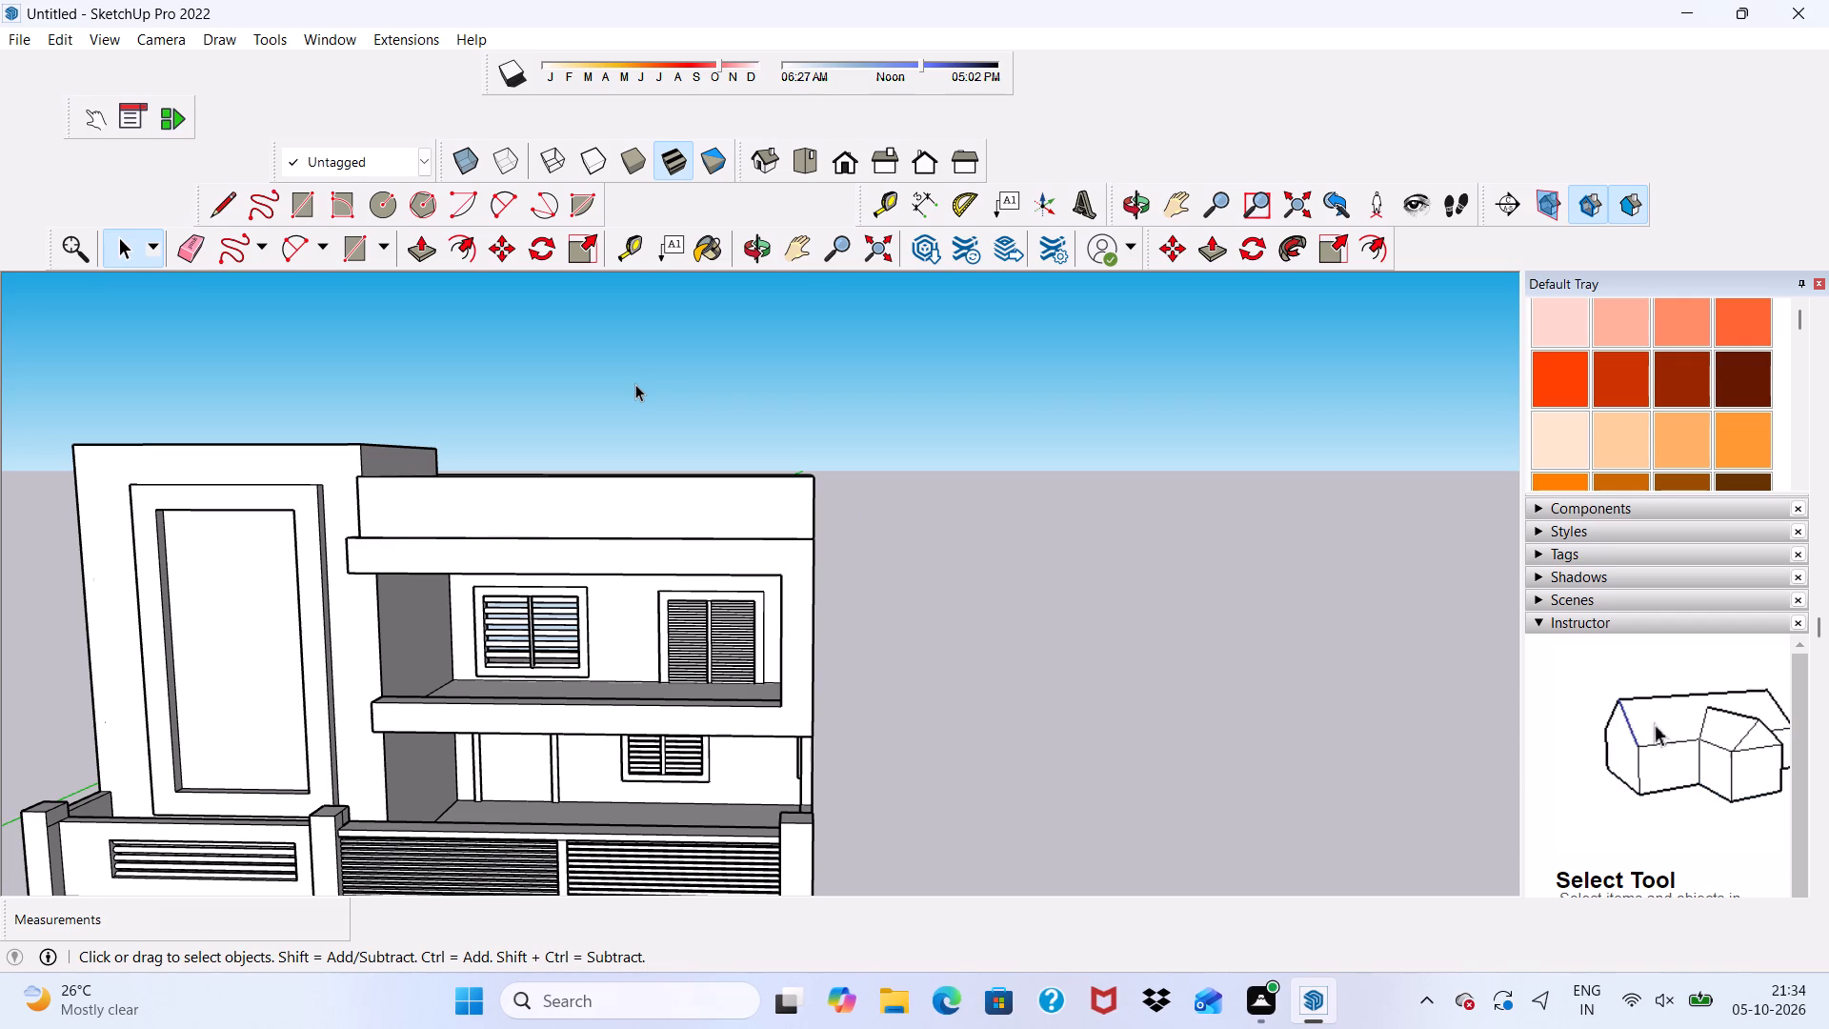
scroll(548, 446, "down", 2)
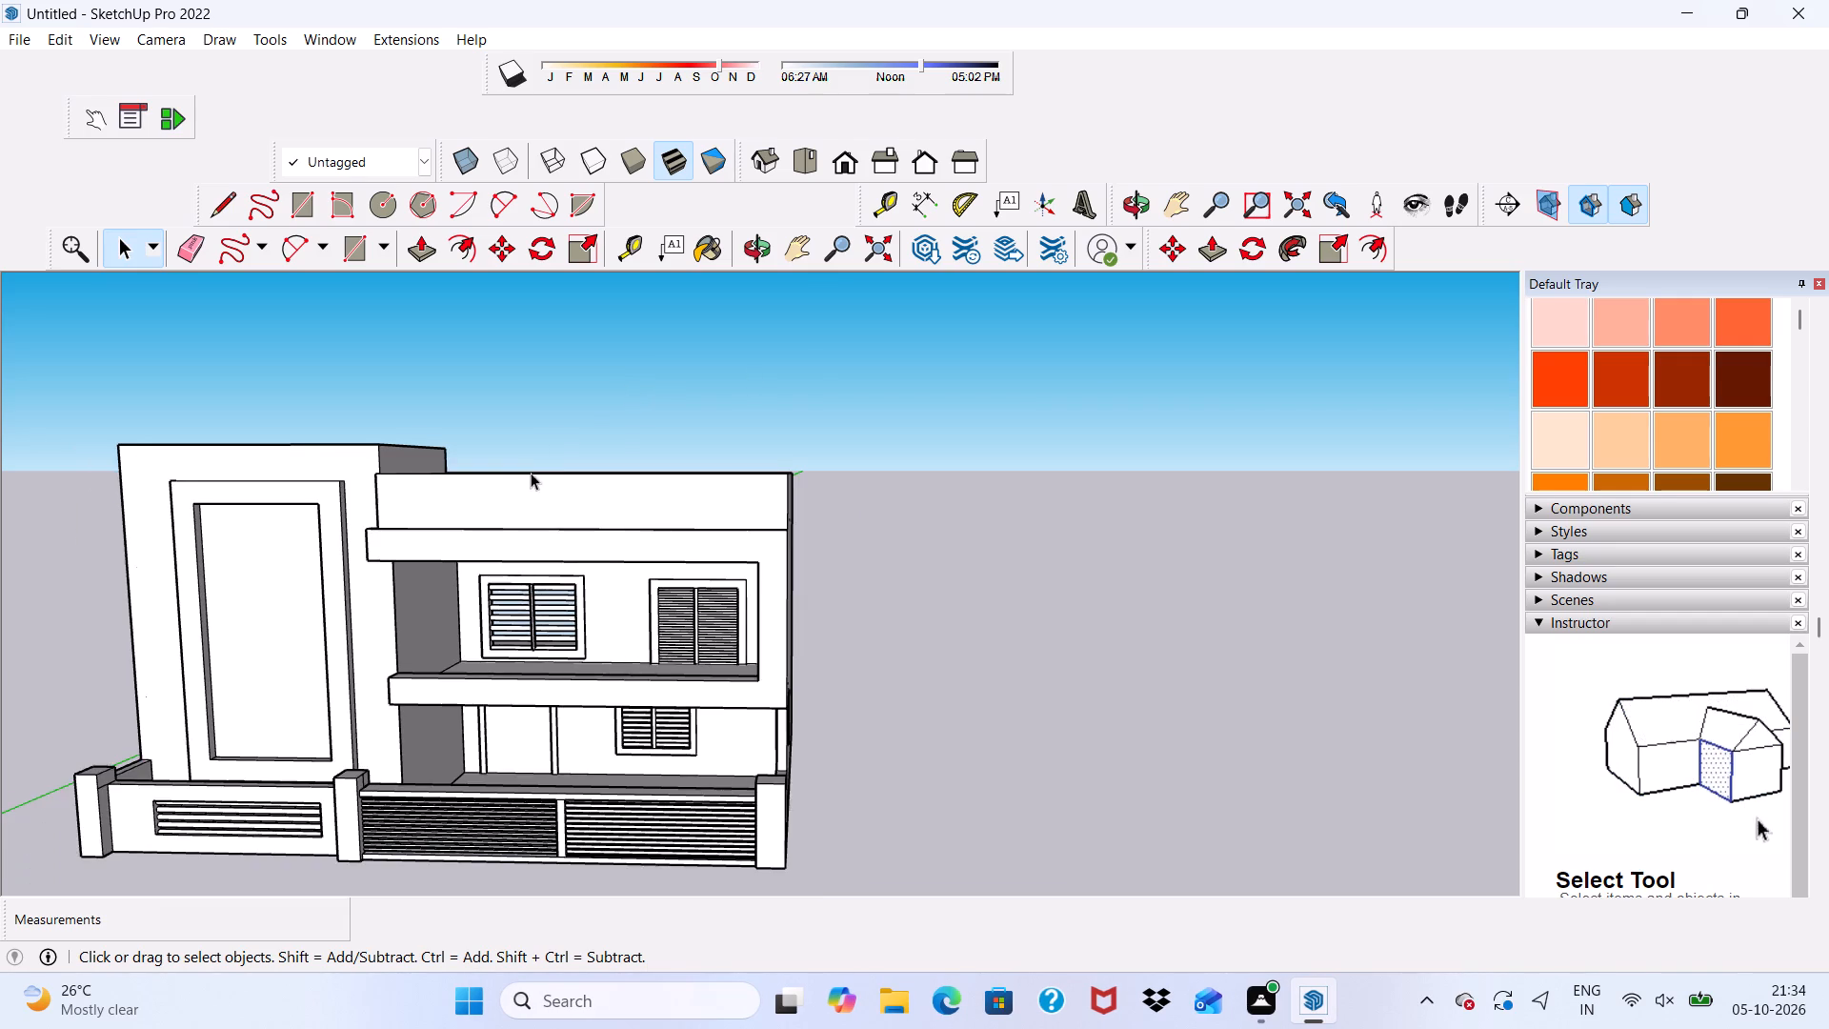
middle_click_drag(531, 470, 432, 607)
scroll(556, 474, "up", 4)
scroll(557, 470, "down", 1)
scroll(557, 470, "up", 2)
scroll(551, 454, "down", 5)
scroll(607, 341, "up", 3)
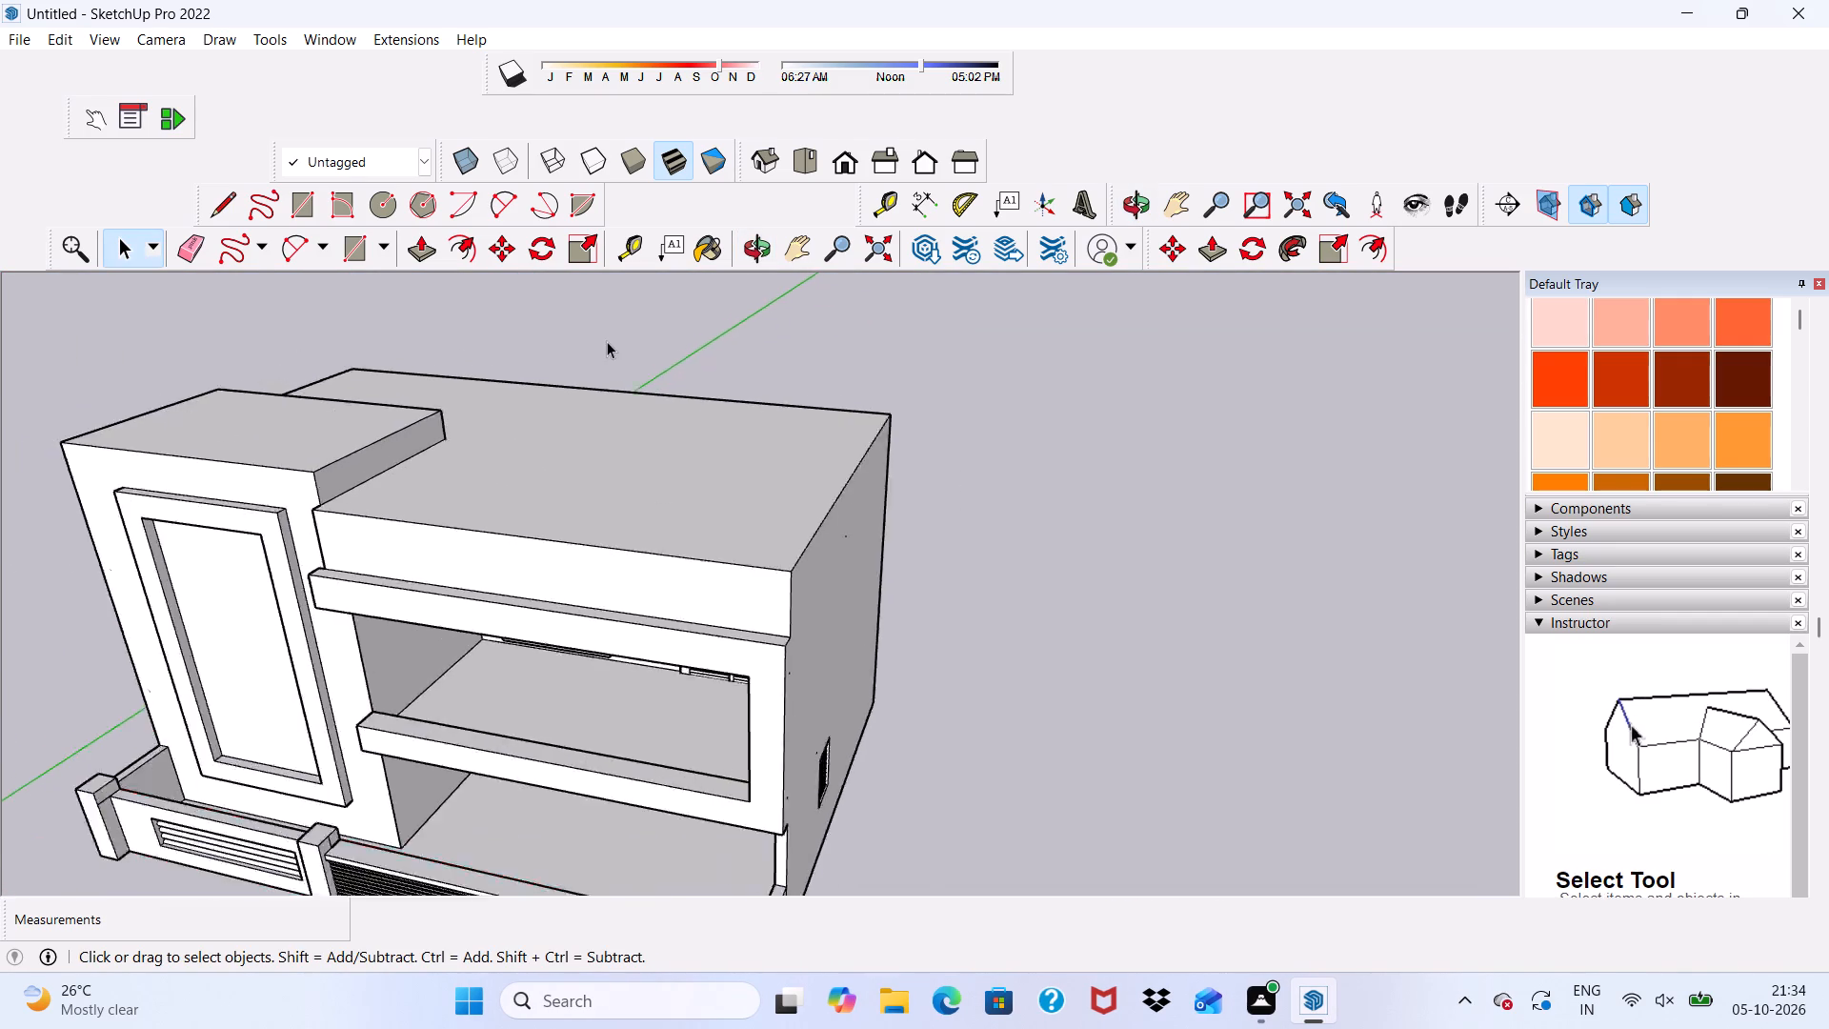
scroll(607, 341, "up", 3)
scroll(607, 341, "down", 4)
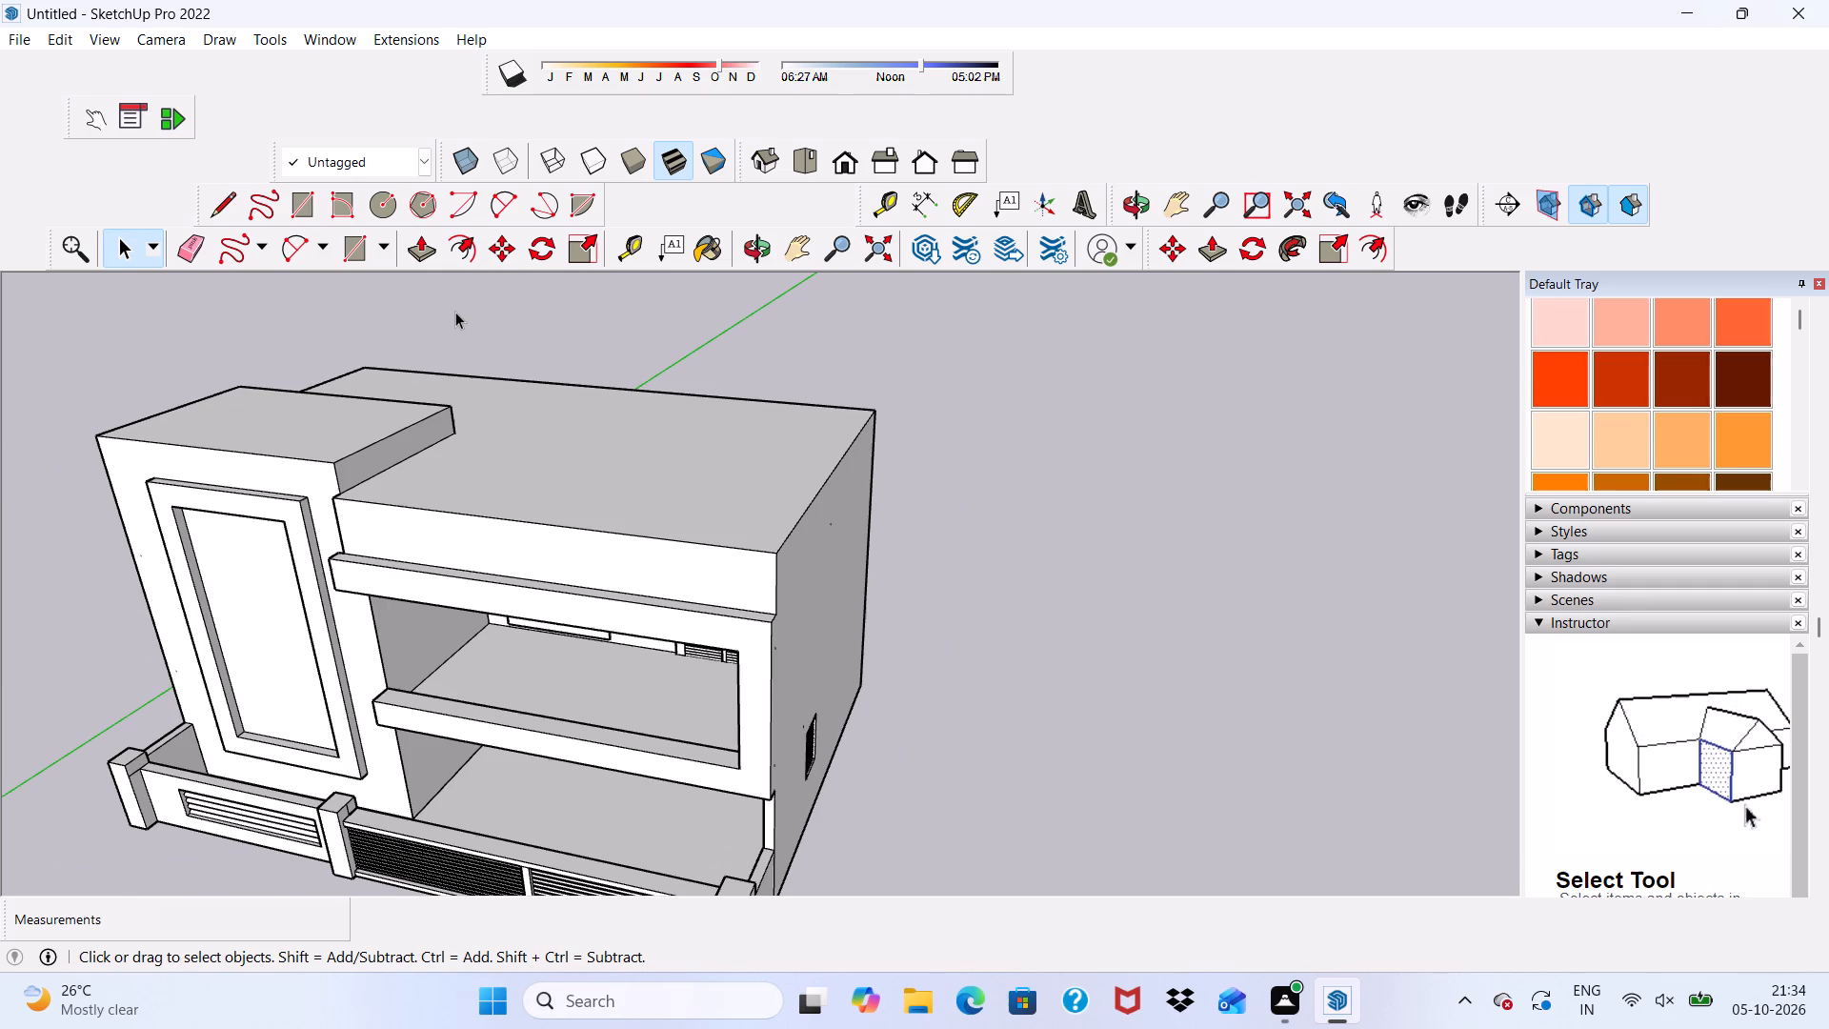
scroll(456, 311, "up", 2)
scroll(465, 303, "down", 6)
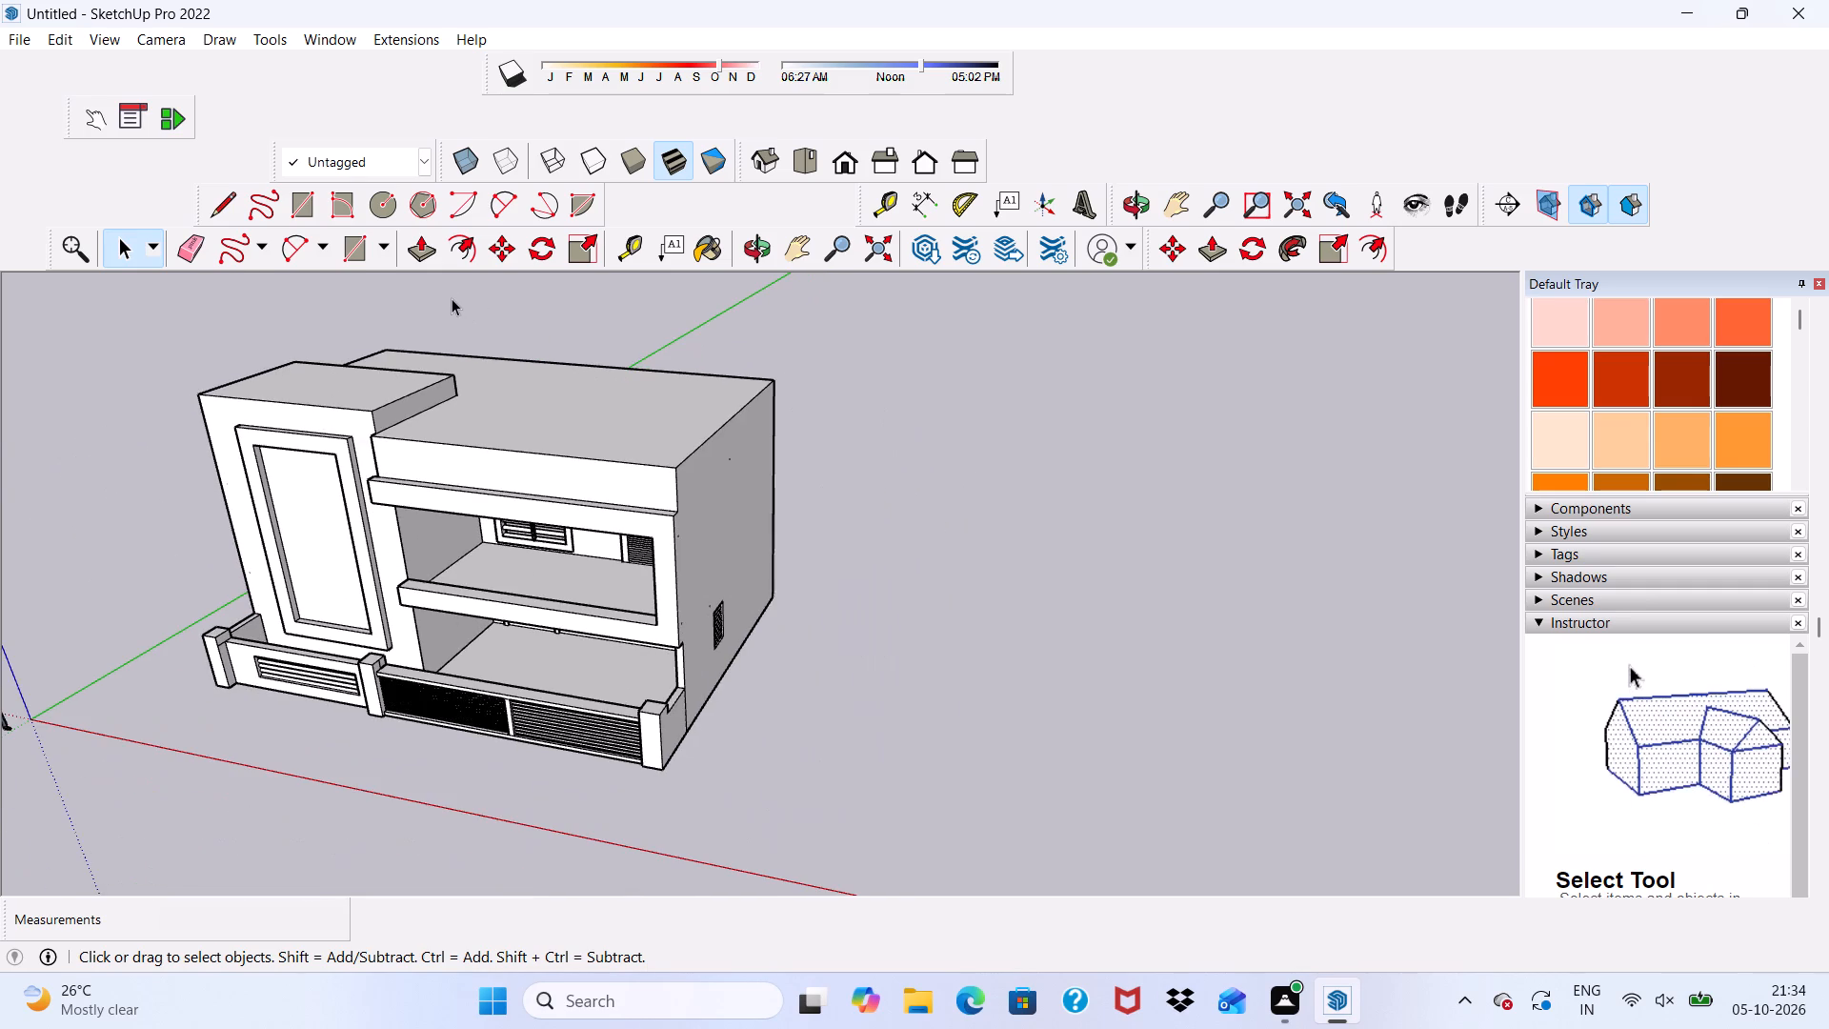
Examine the whole house from below, from a distance and in the standard front view.
middle_click_drag(451, 299, 594, 55)
scroll(525, 266, "up", 5)
scroll(524, 268, "down", 5)
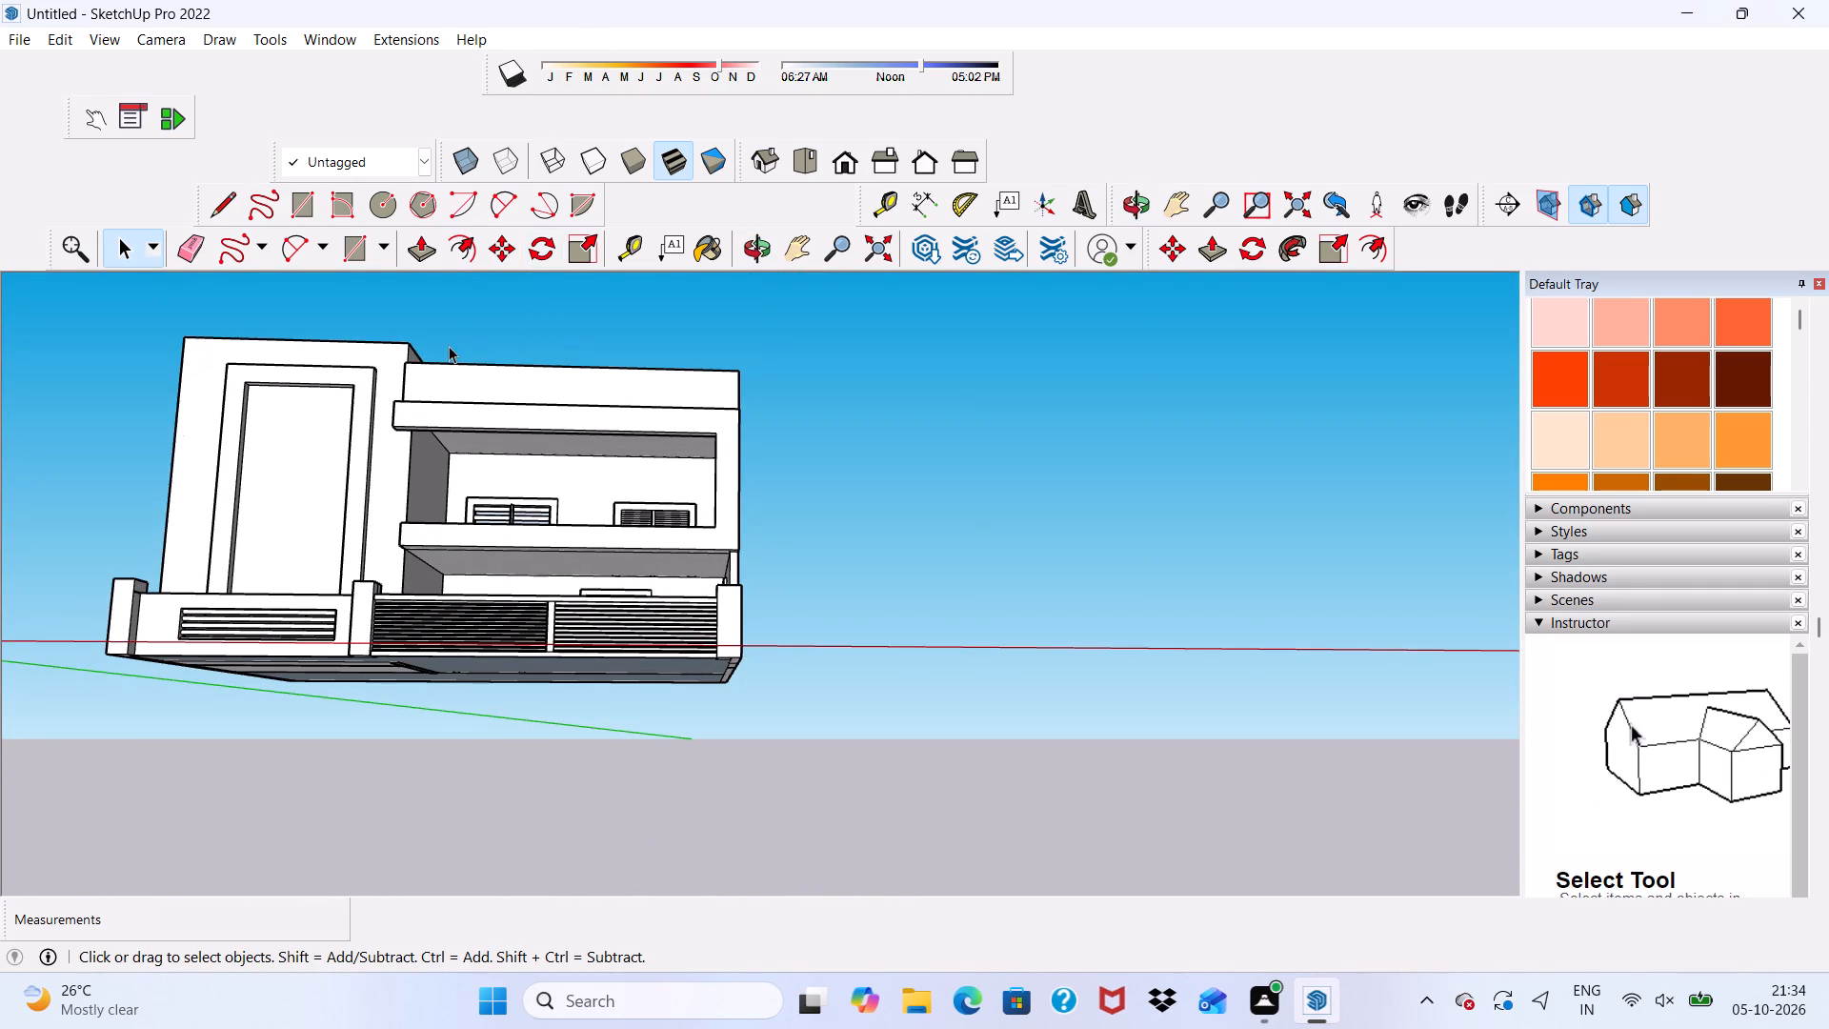
scroll(446, 347, "up", 5)
scroll(446, 344, "down", 1)
scroll(446, 344, "up", 1)
scroll(446, 344, "down", 2)
scroll(695, 386, "down", 3)
scroll(311, 446, "down", 2)
scroll(309, 446, "up", 1)
scroll(298, 434, "down", 4)
scroll(249, 441, "up", 1)
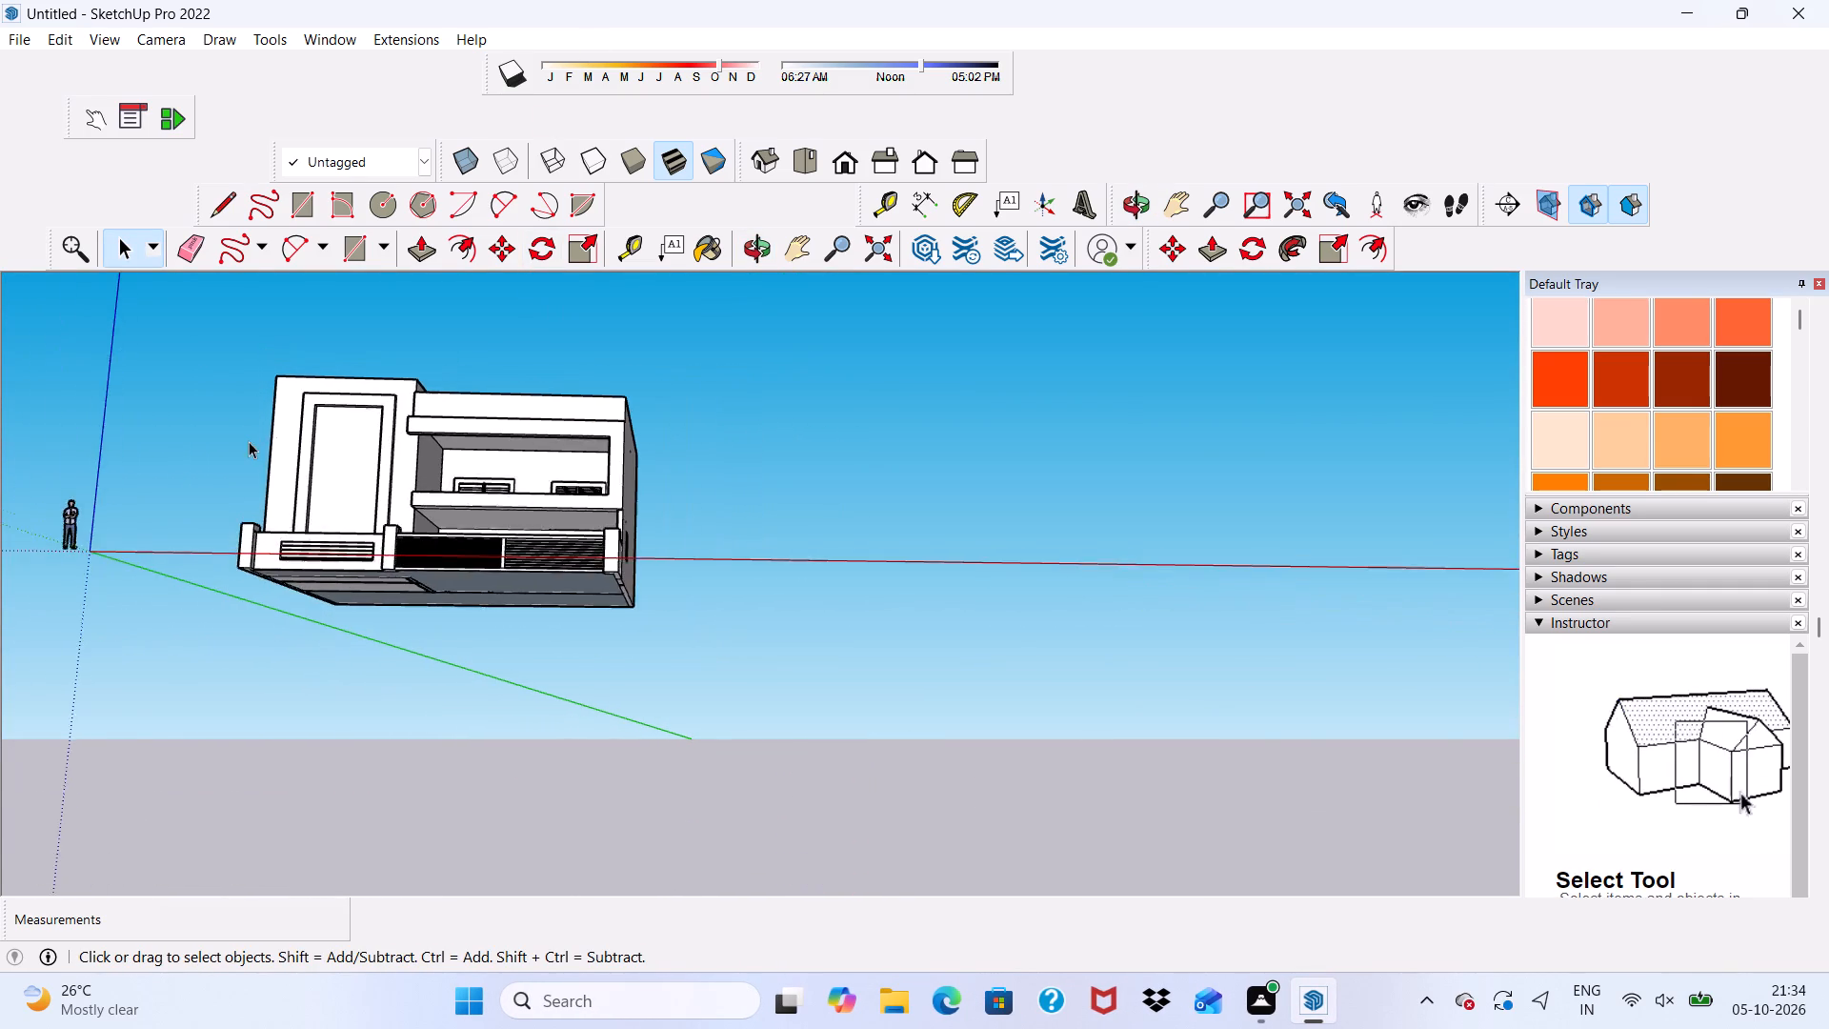
scroll(331, 438, "down", 2)
scroll(262, 512, "down", 2)
scroll(518, 486, "down", 2)
middle_click_drag(518, 483, 420, 624)
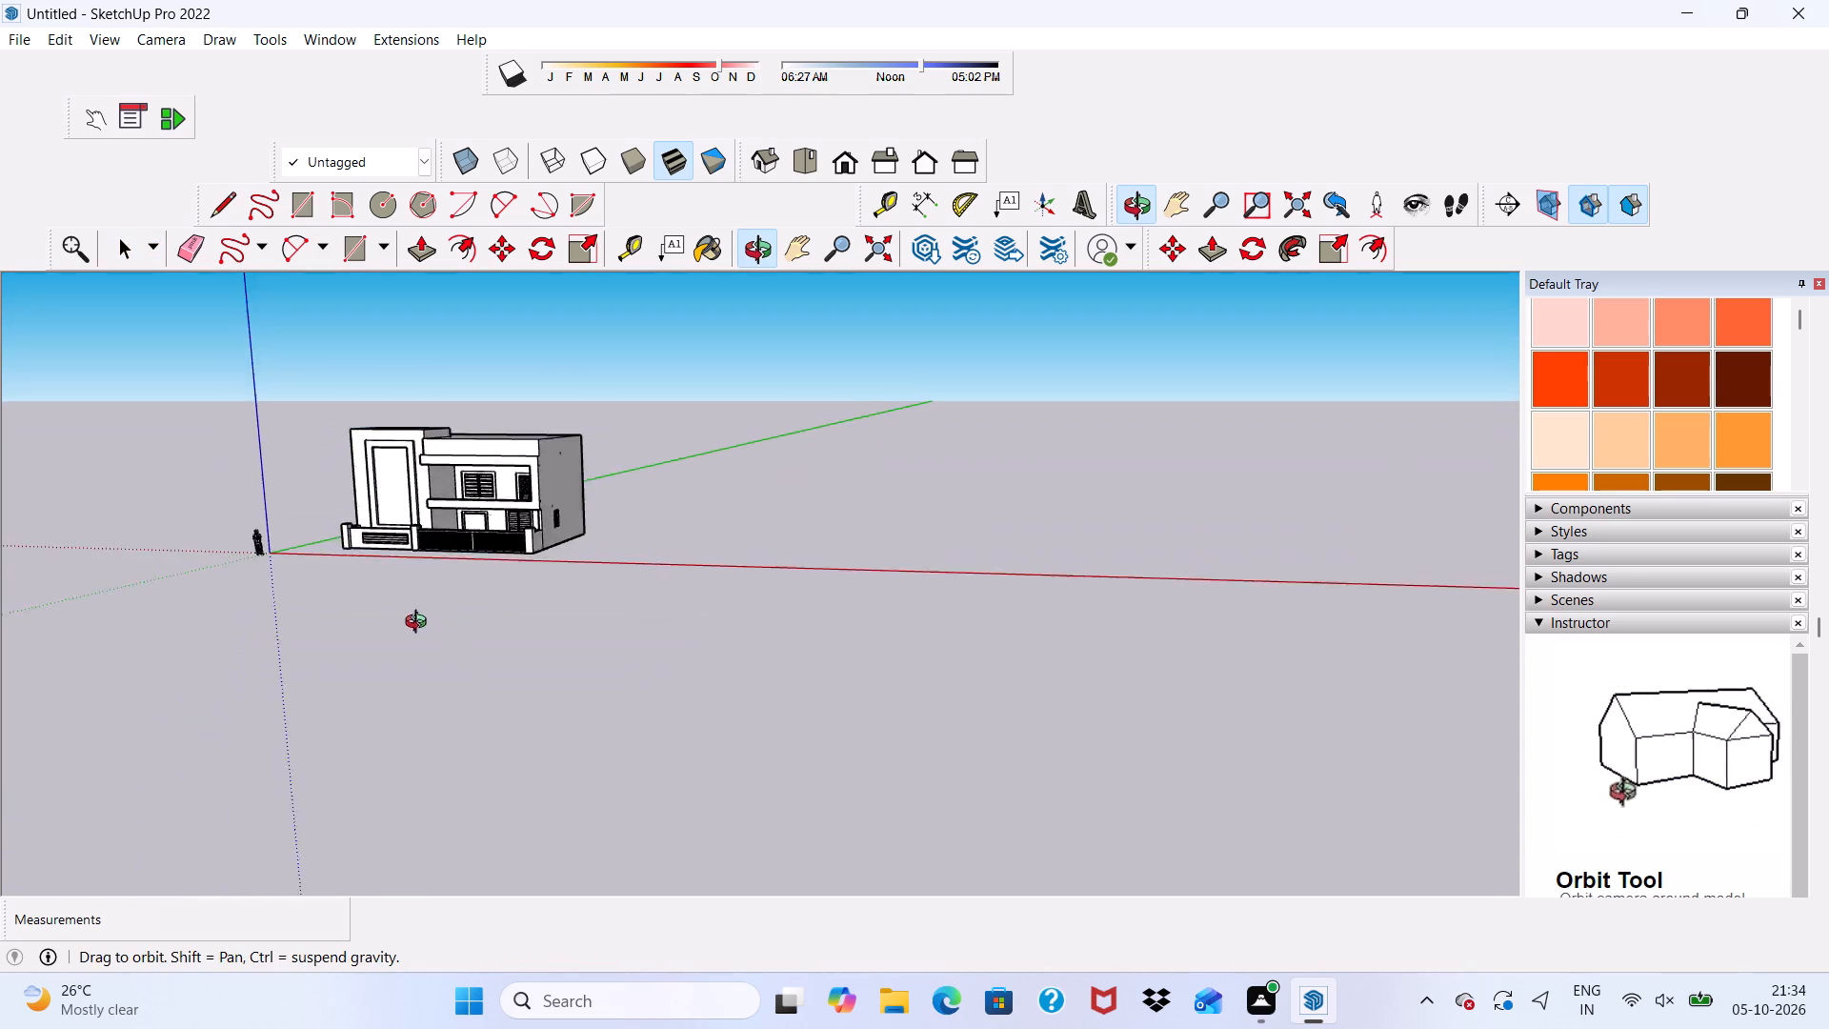
middle_click_drag(420, 624, 412, 634)
scroll(412, 635, "up", 7)
scroll(480, 300, "down", 3)
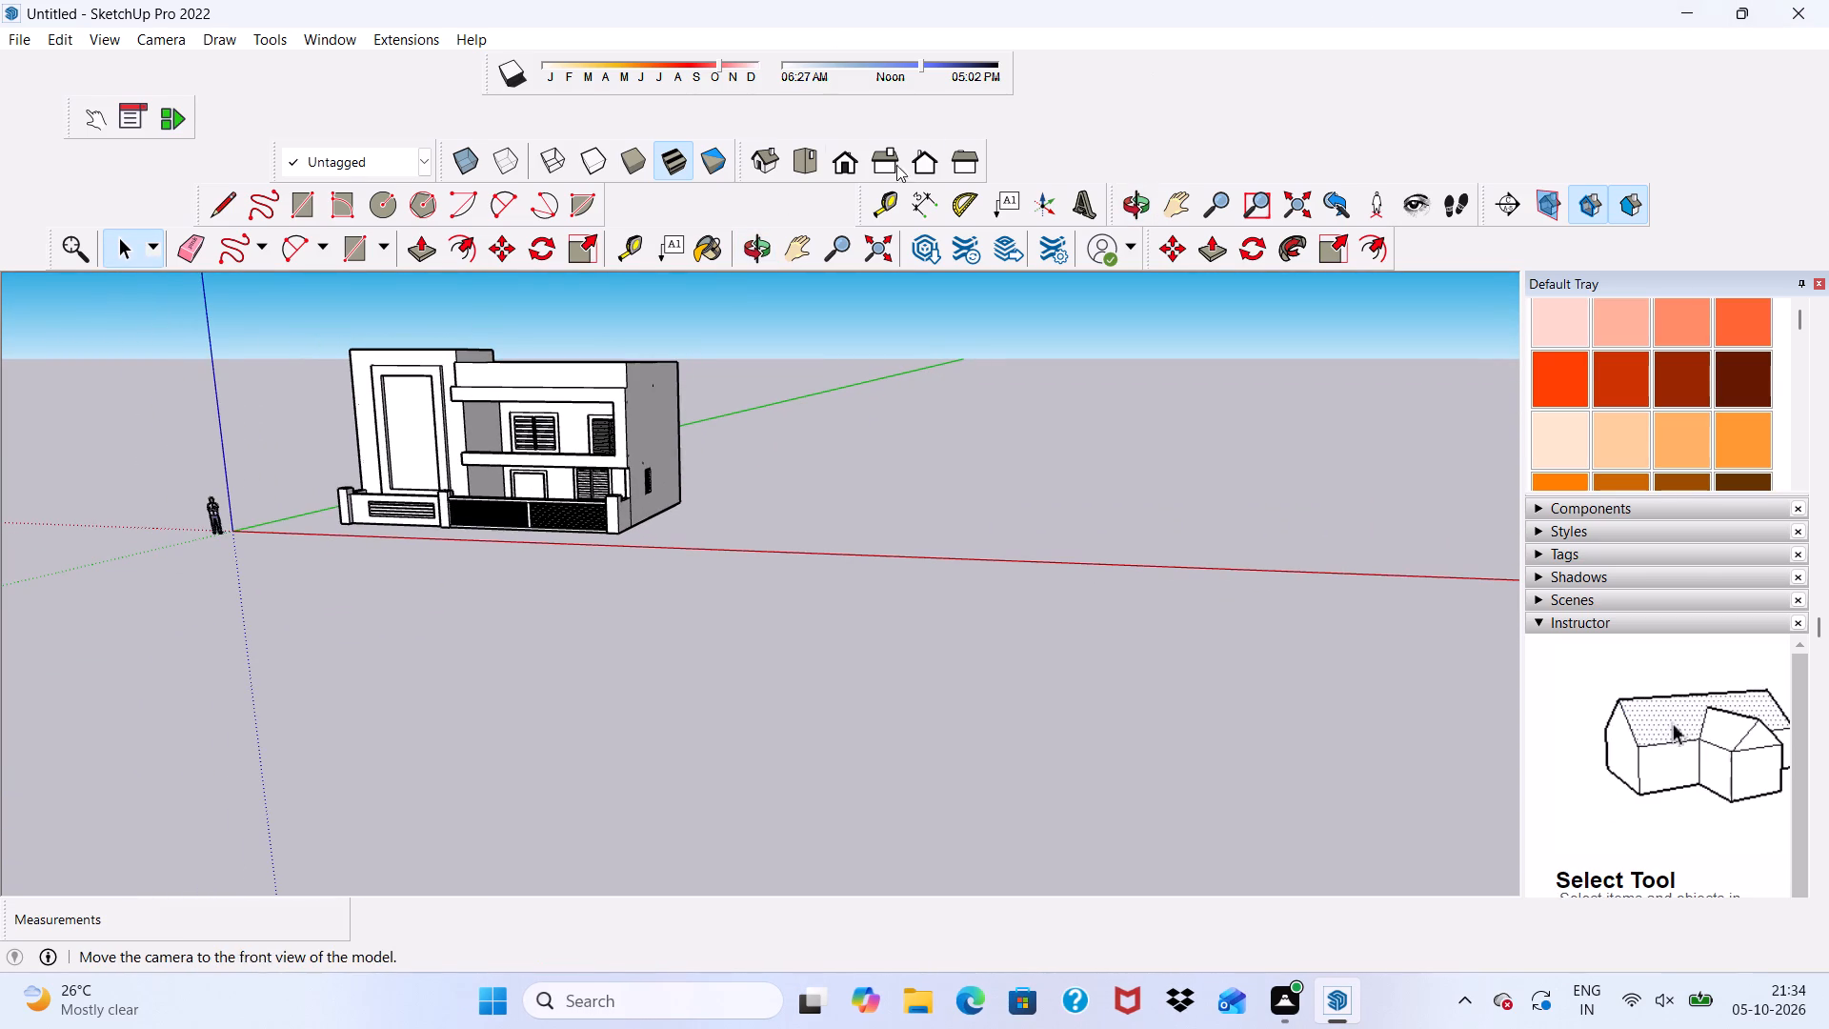
left_click(834, 151)
scroll(592, 393, "up", 4)
scroll(919, 377, "down", 3)
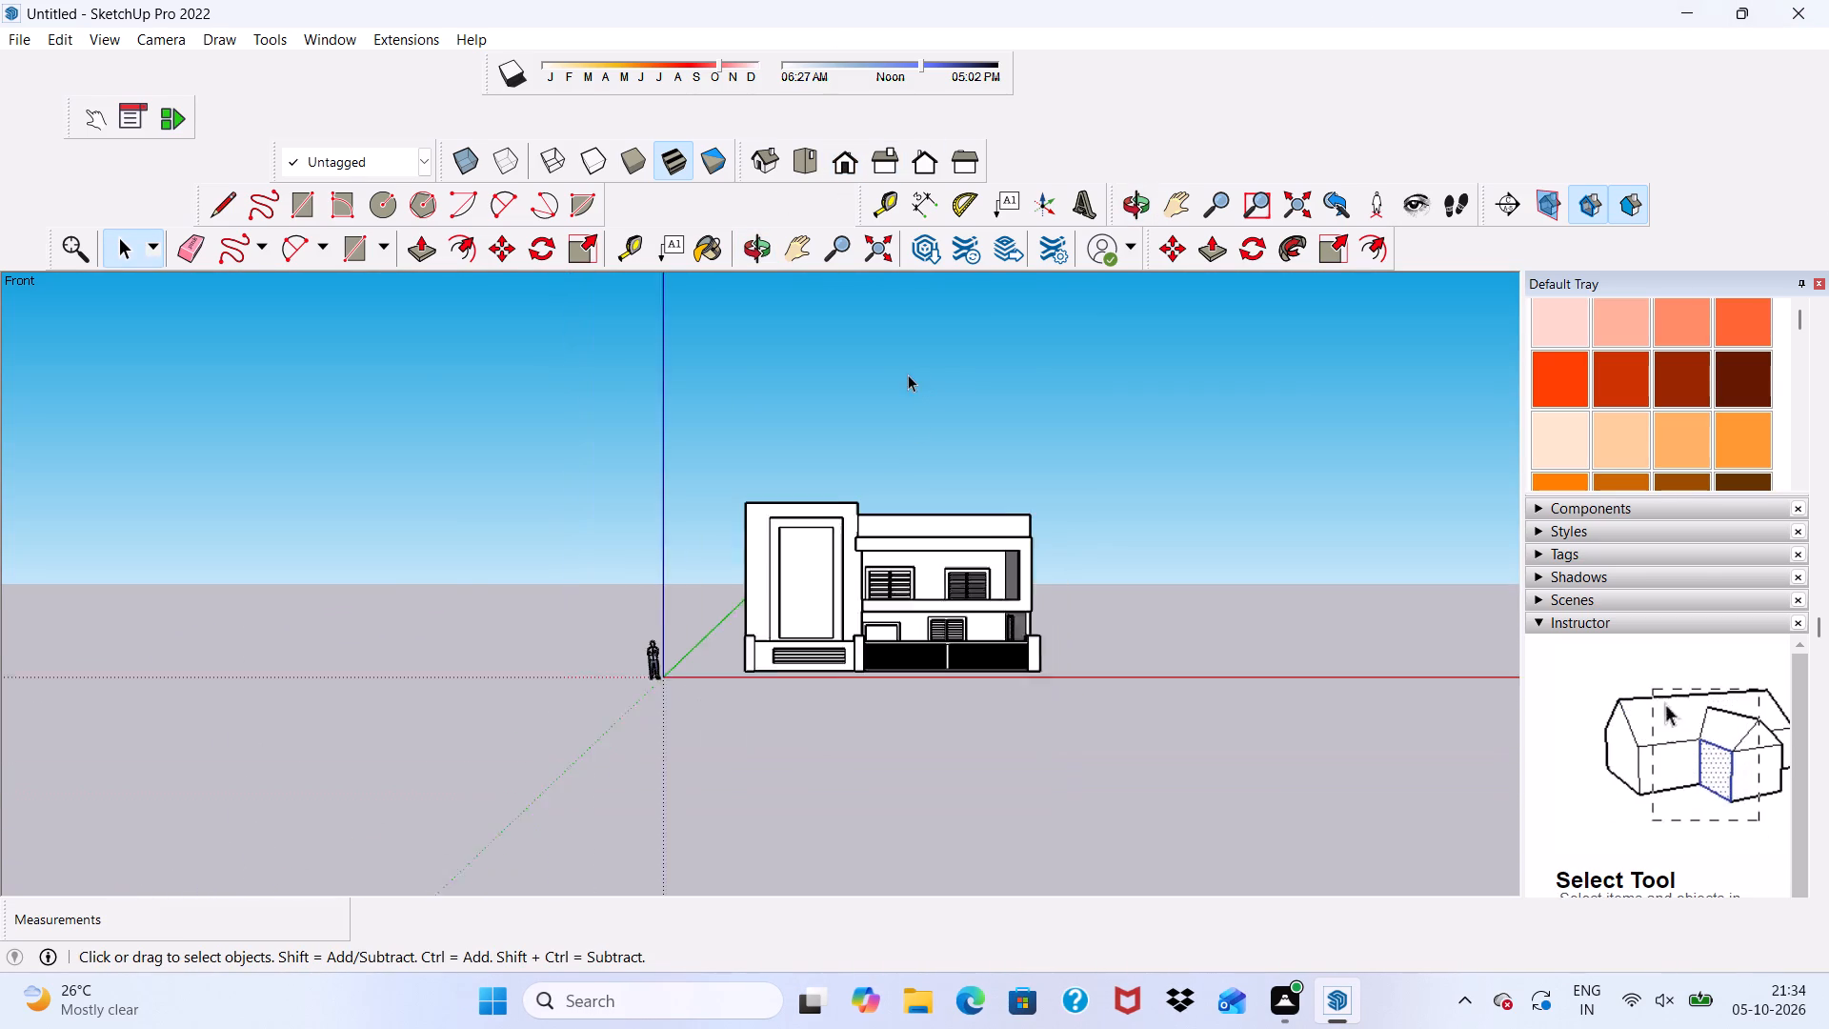
Push/Pull the tower block's flat top face upward by 3'.
scroll(908, 374, "down", 5)
middle_click_drag(896, 401, 791, 636)
scroll(816, 593, "up", 5)
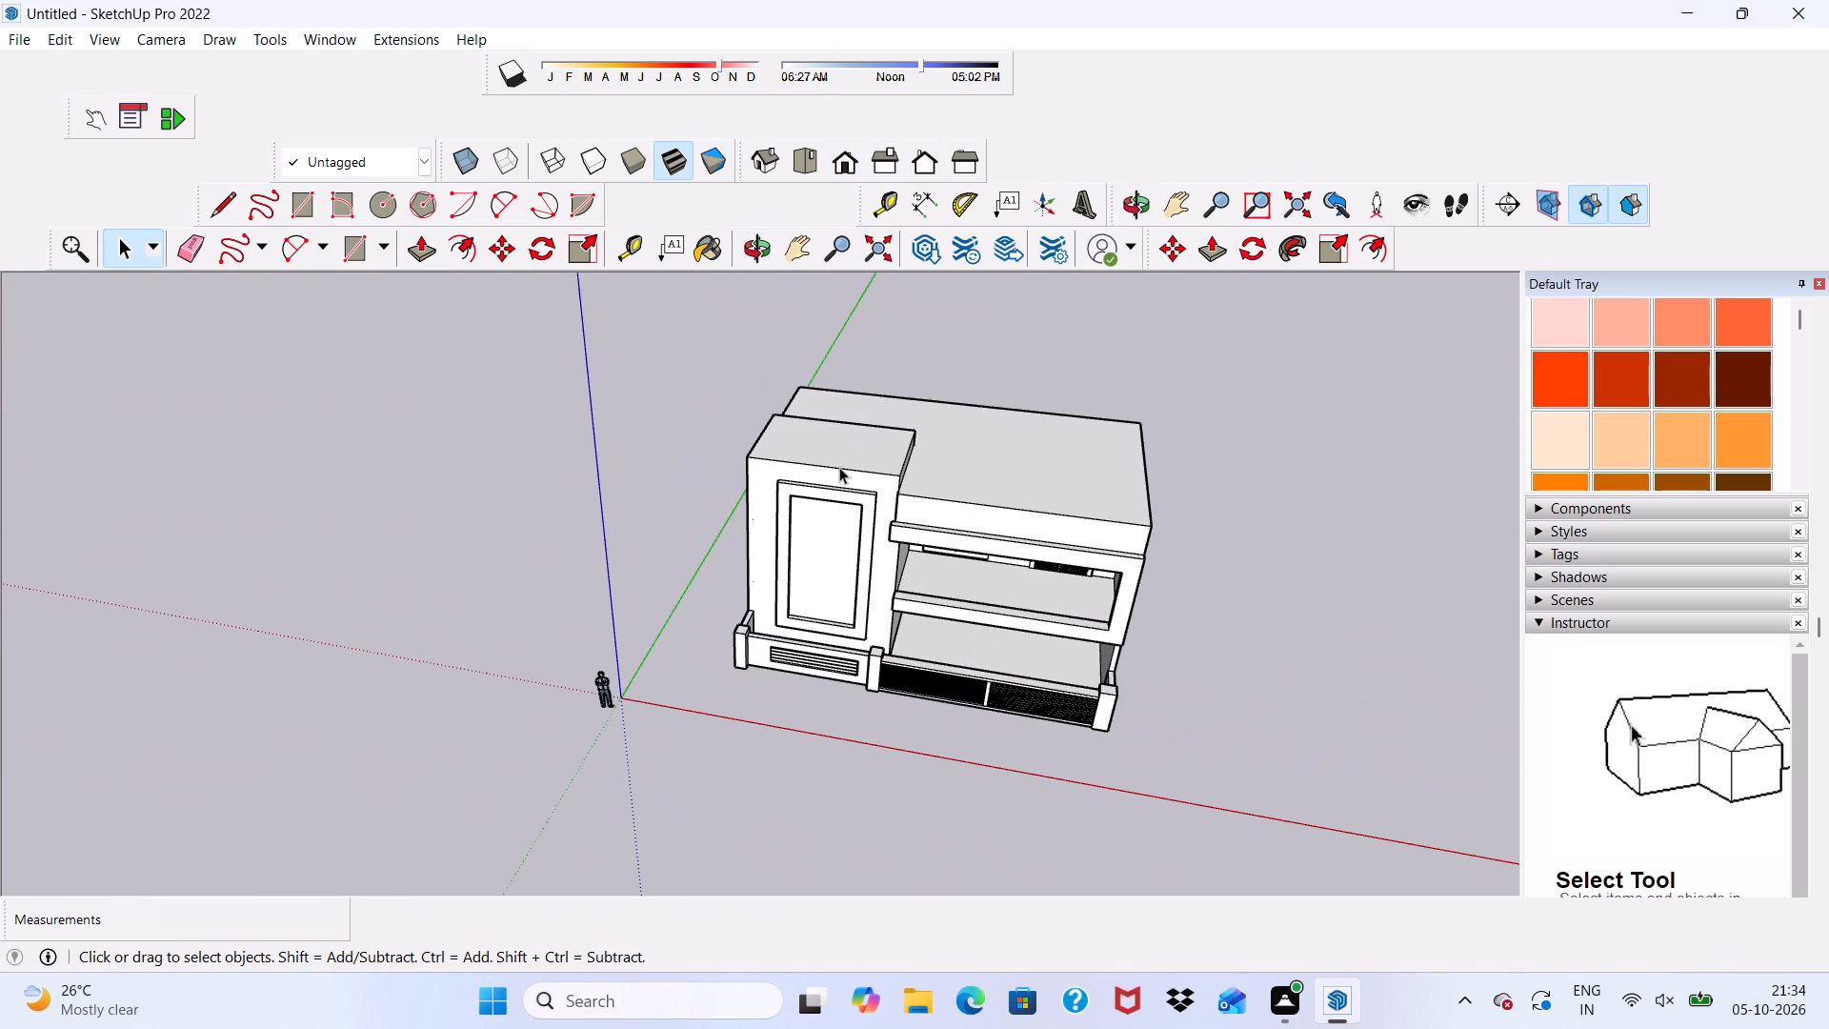
left_click(835, 449)
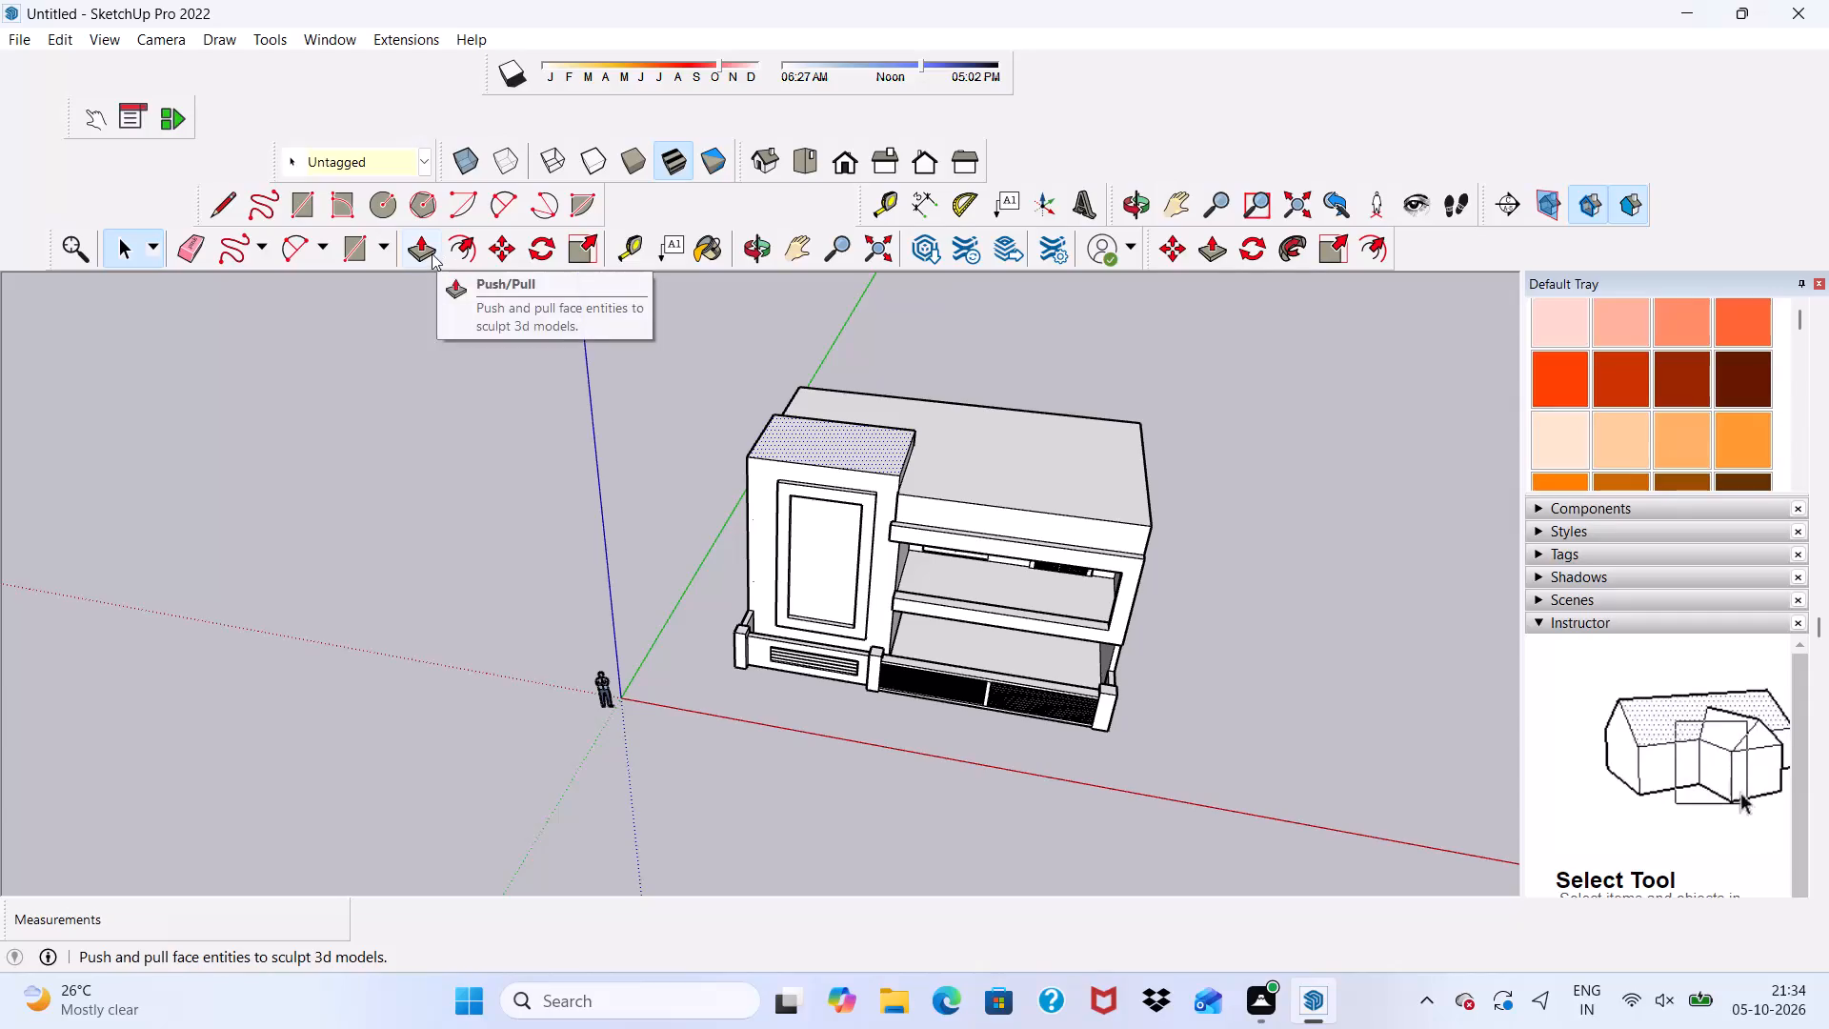
left_click(432, 251)
scroll(633, 430, "up", 8)
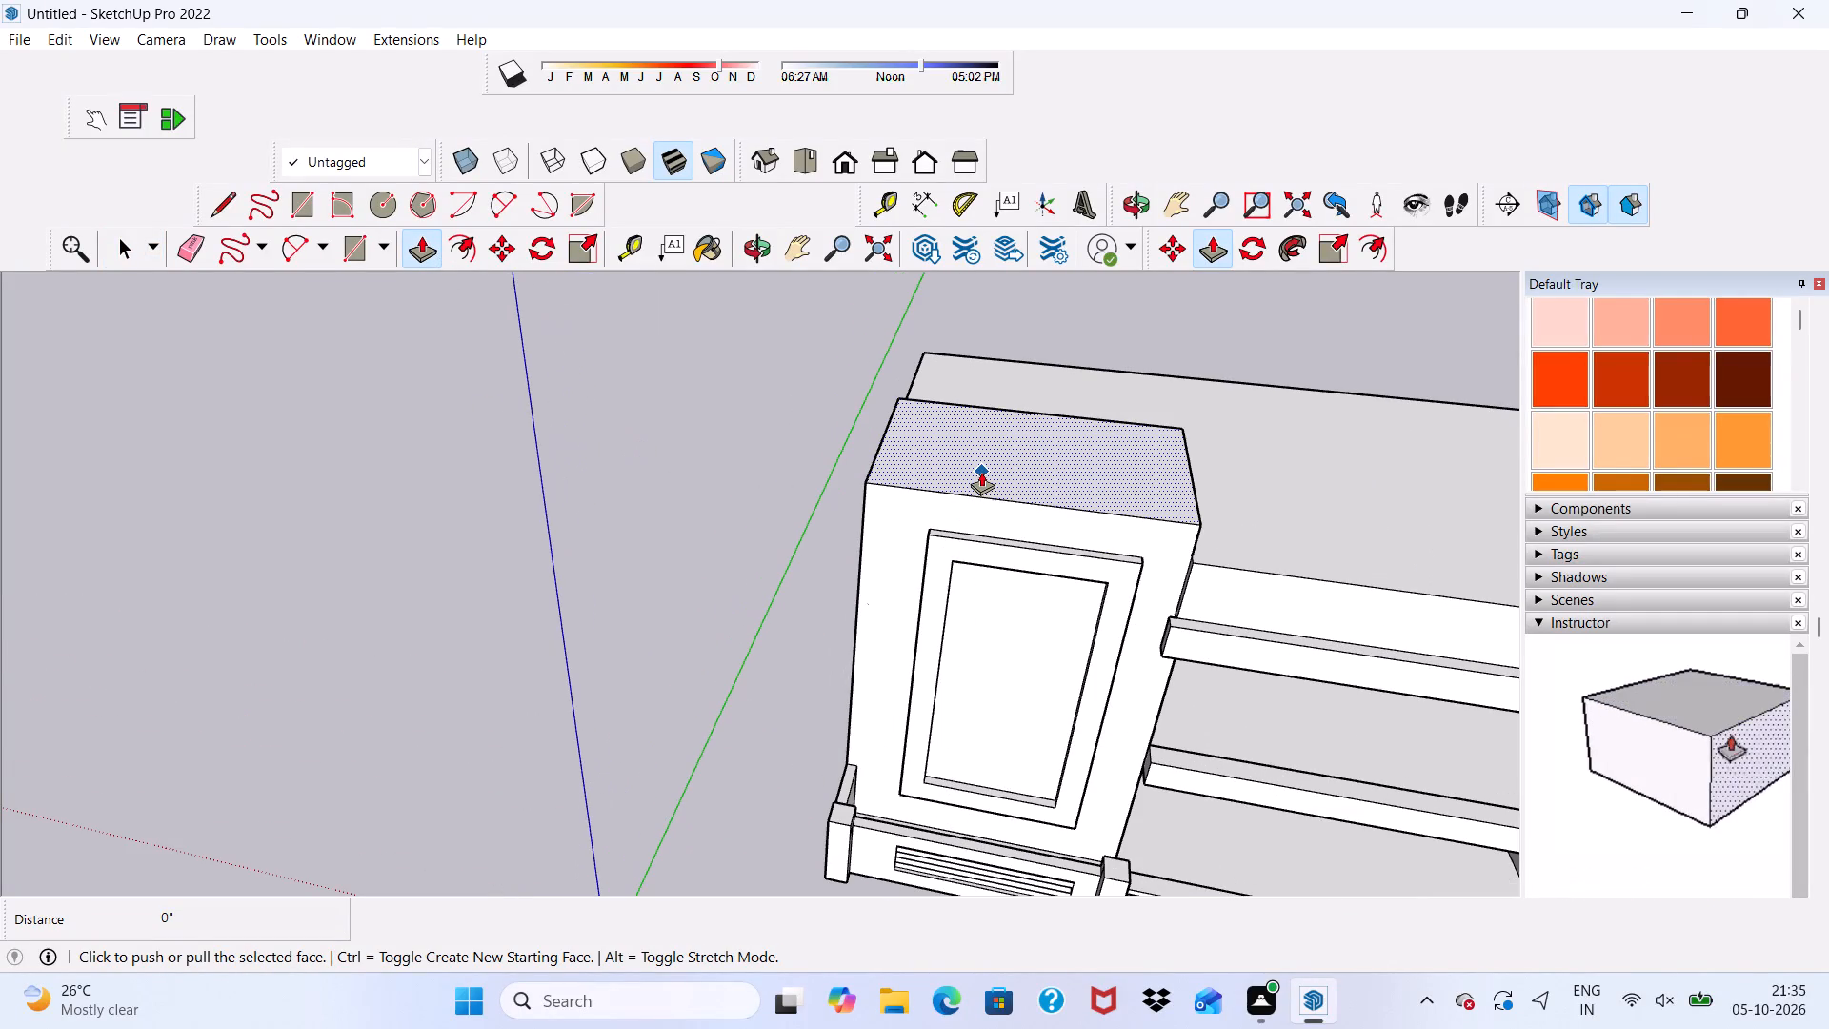
left_click_drag(981, 472, 986, 400)
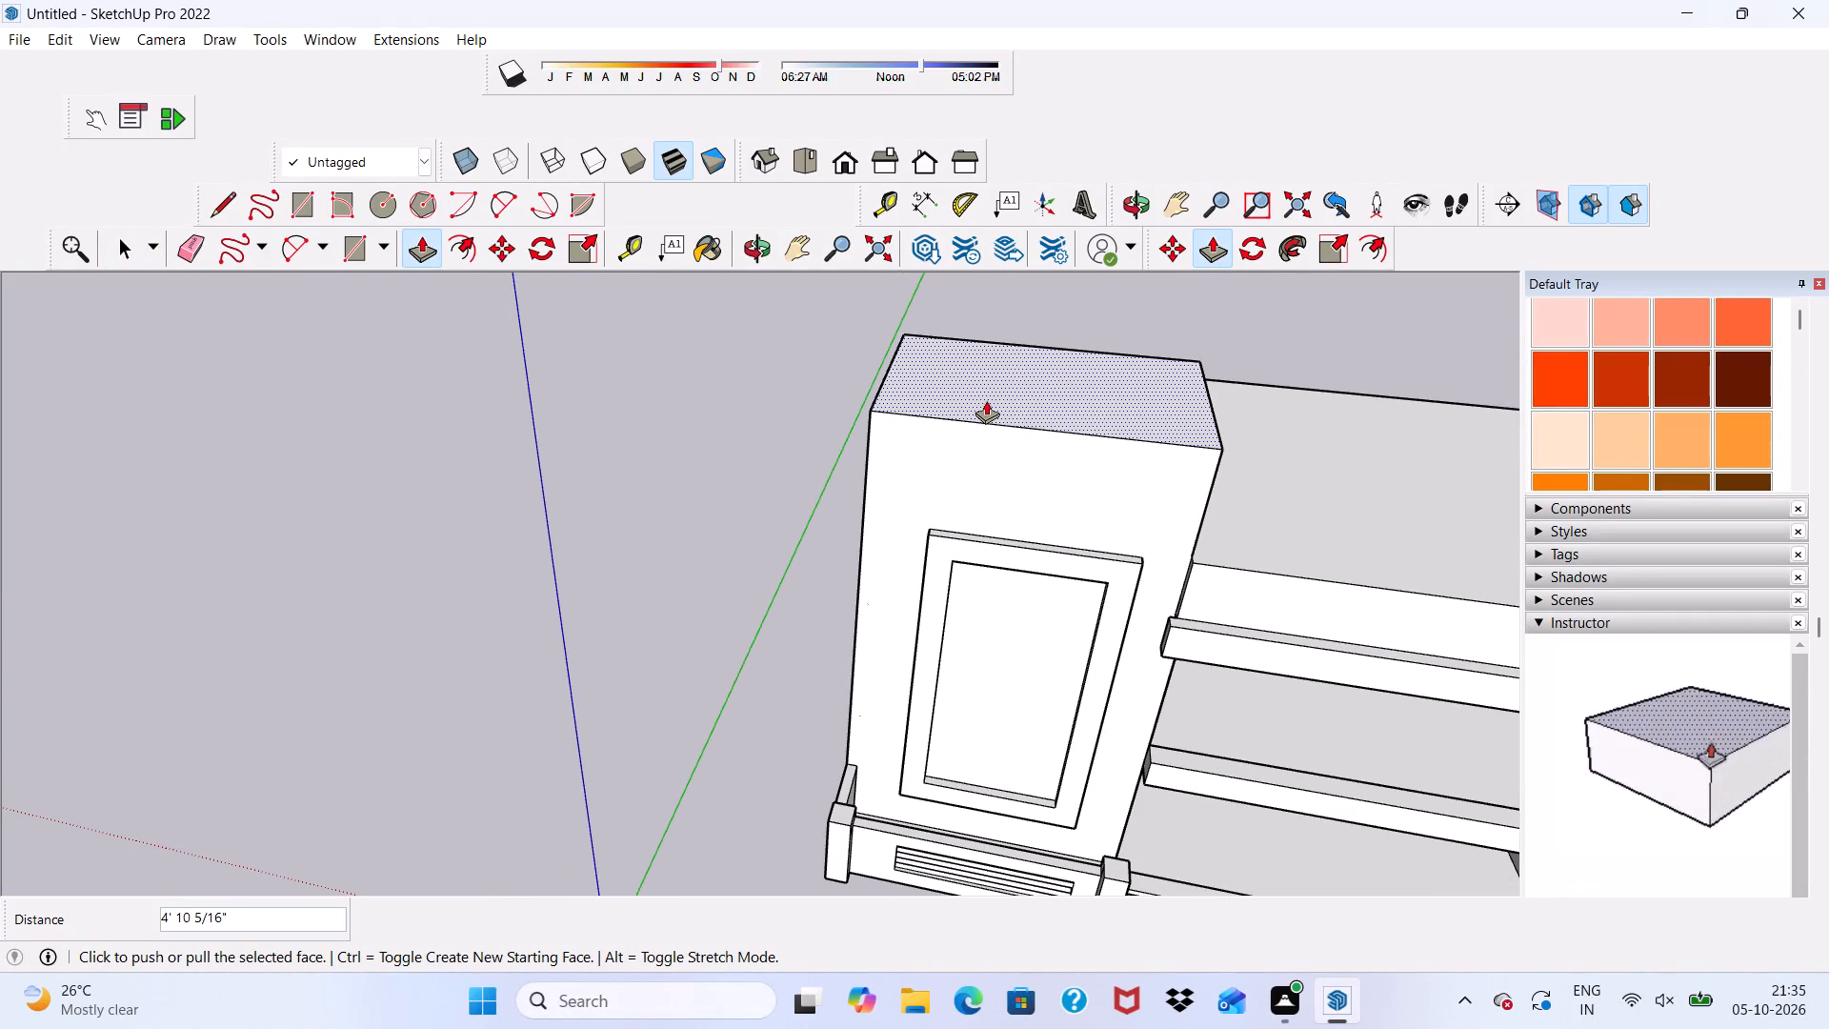
key("3")
key("apostrophe")
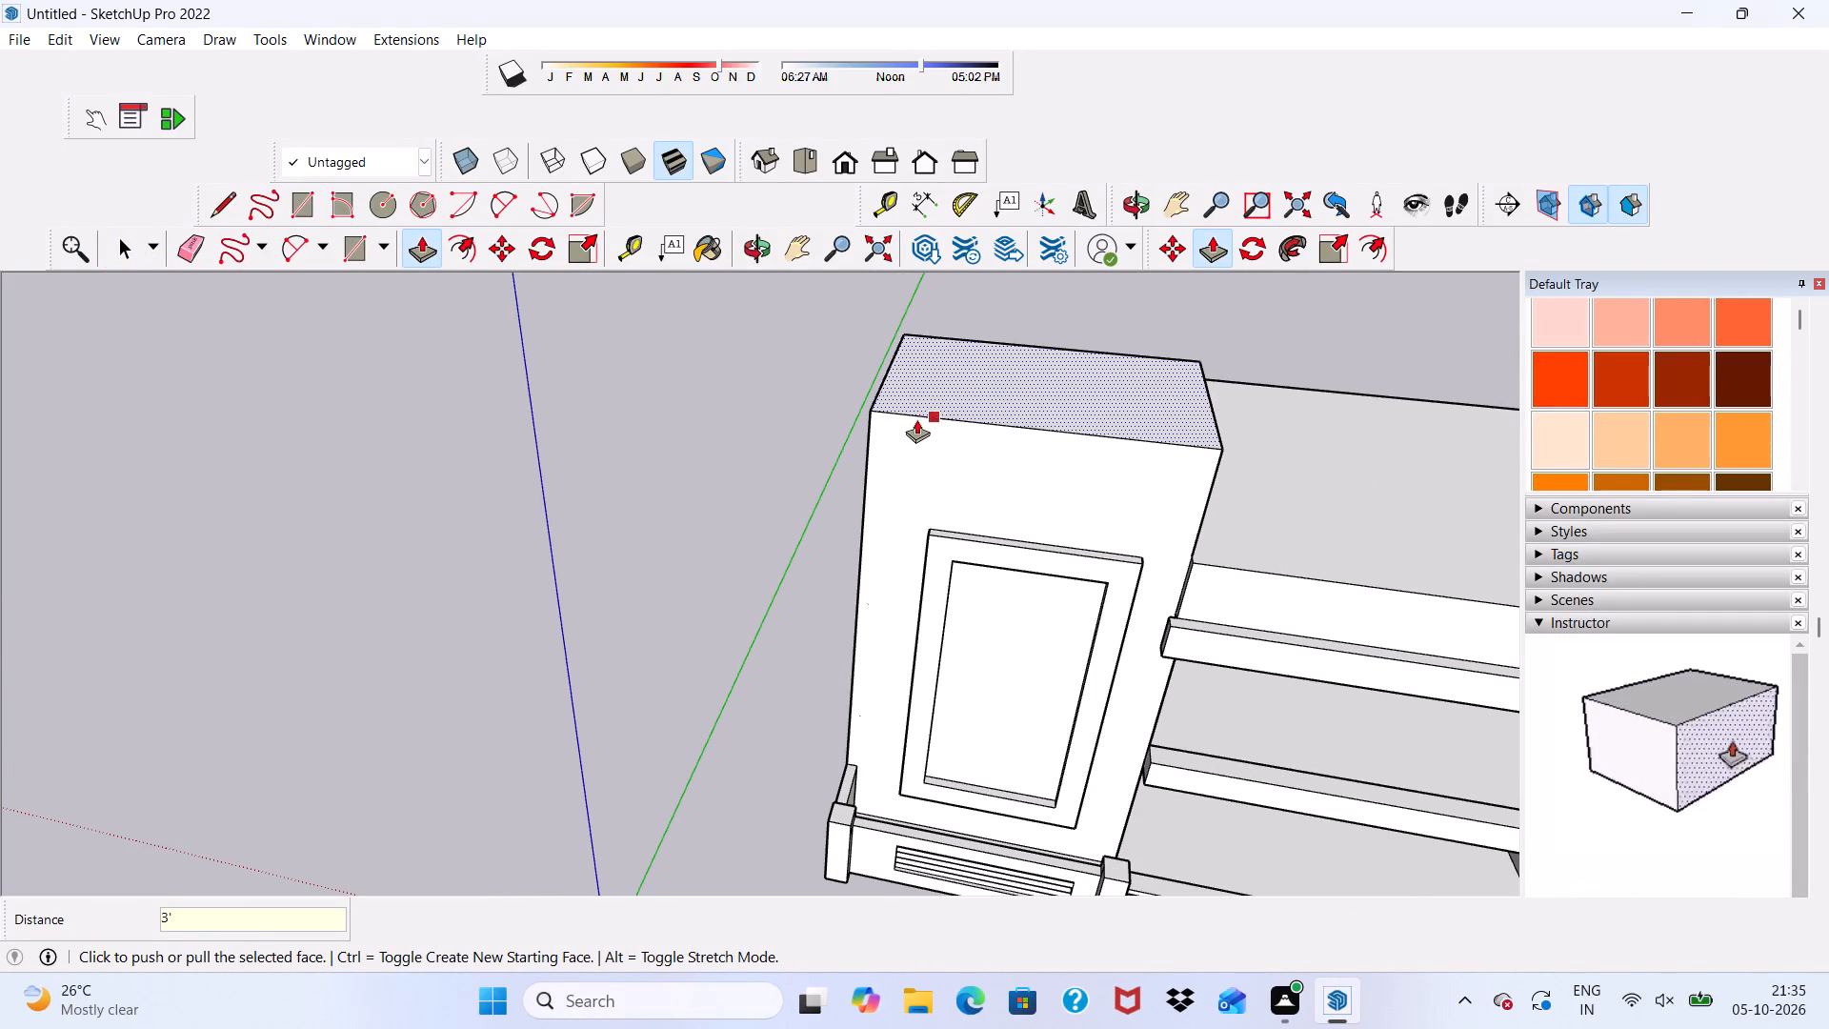
key("Return")
Examine the tower block's height and its junction with the lower roof from the front and above.
scroll(889, 542, "down", 5)
scroll(955, 501, "up", 1)
middle_click_drag(955, 500, 892, 293)
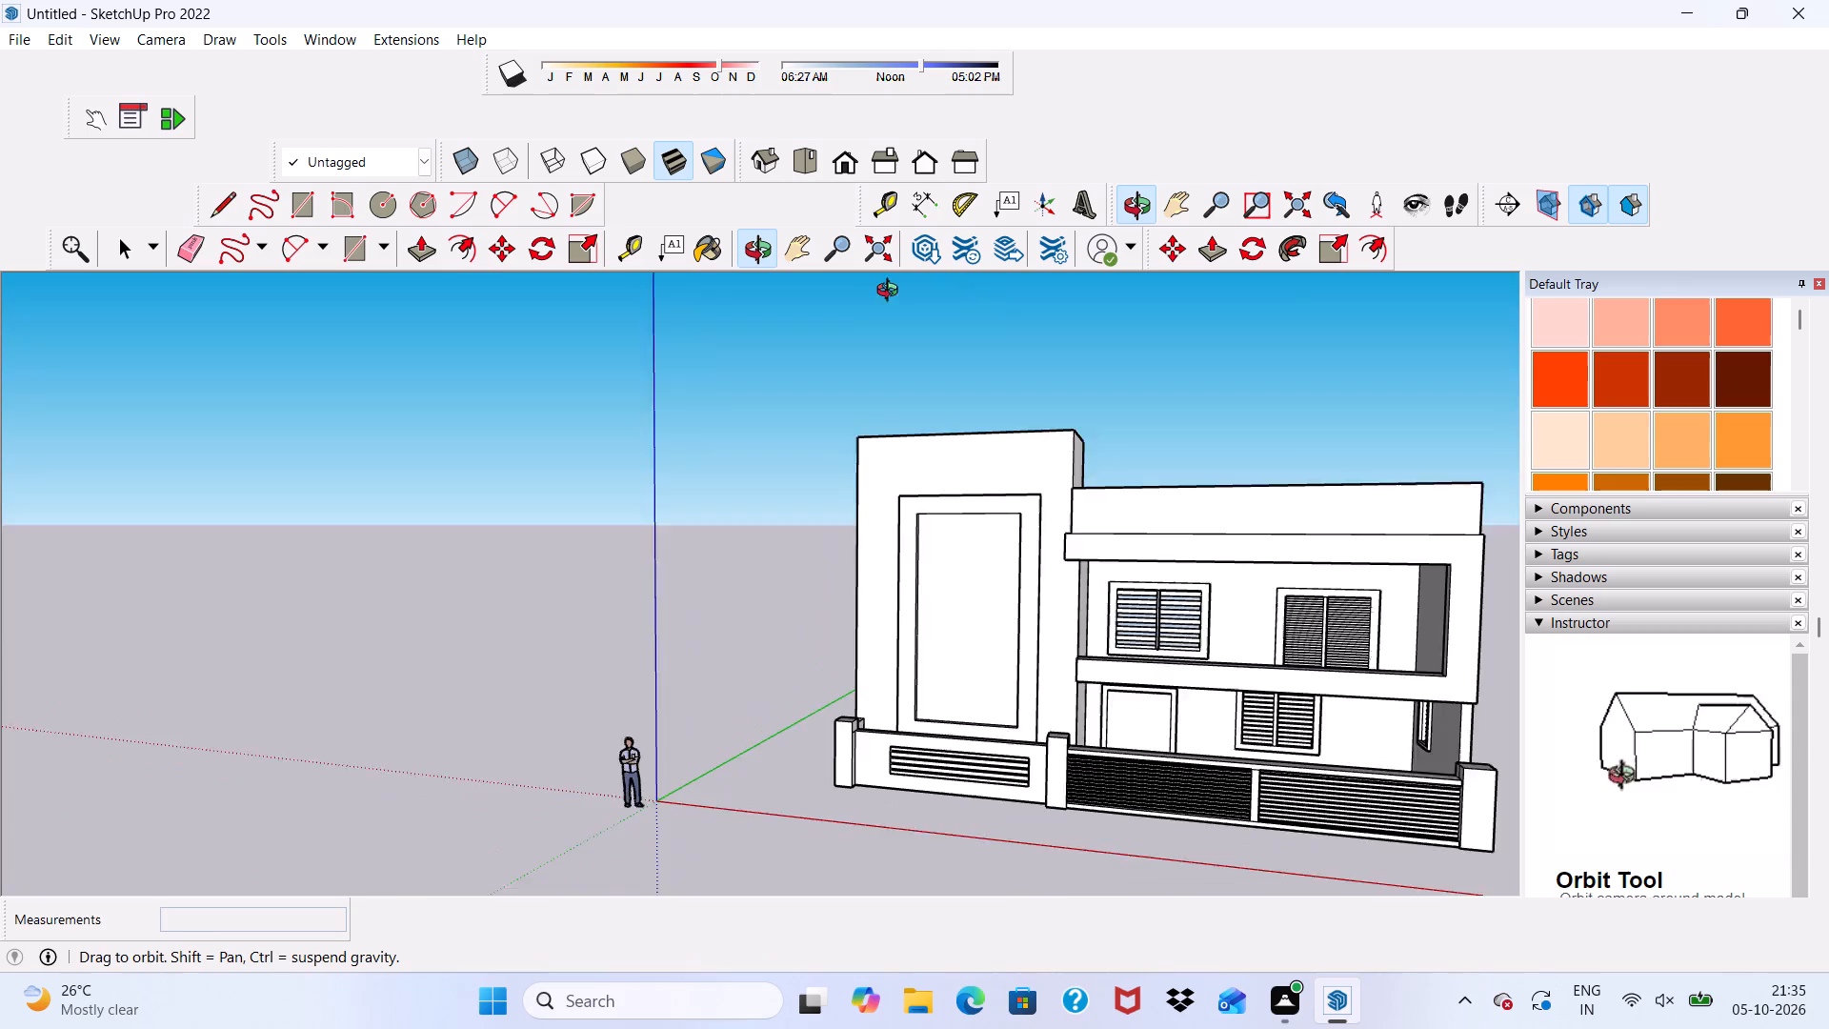
middle_click_drag(892, 293, 843, 321)
scroll(1105, 446, "up", 6)
scroll(1055, 467, "down", 4)
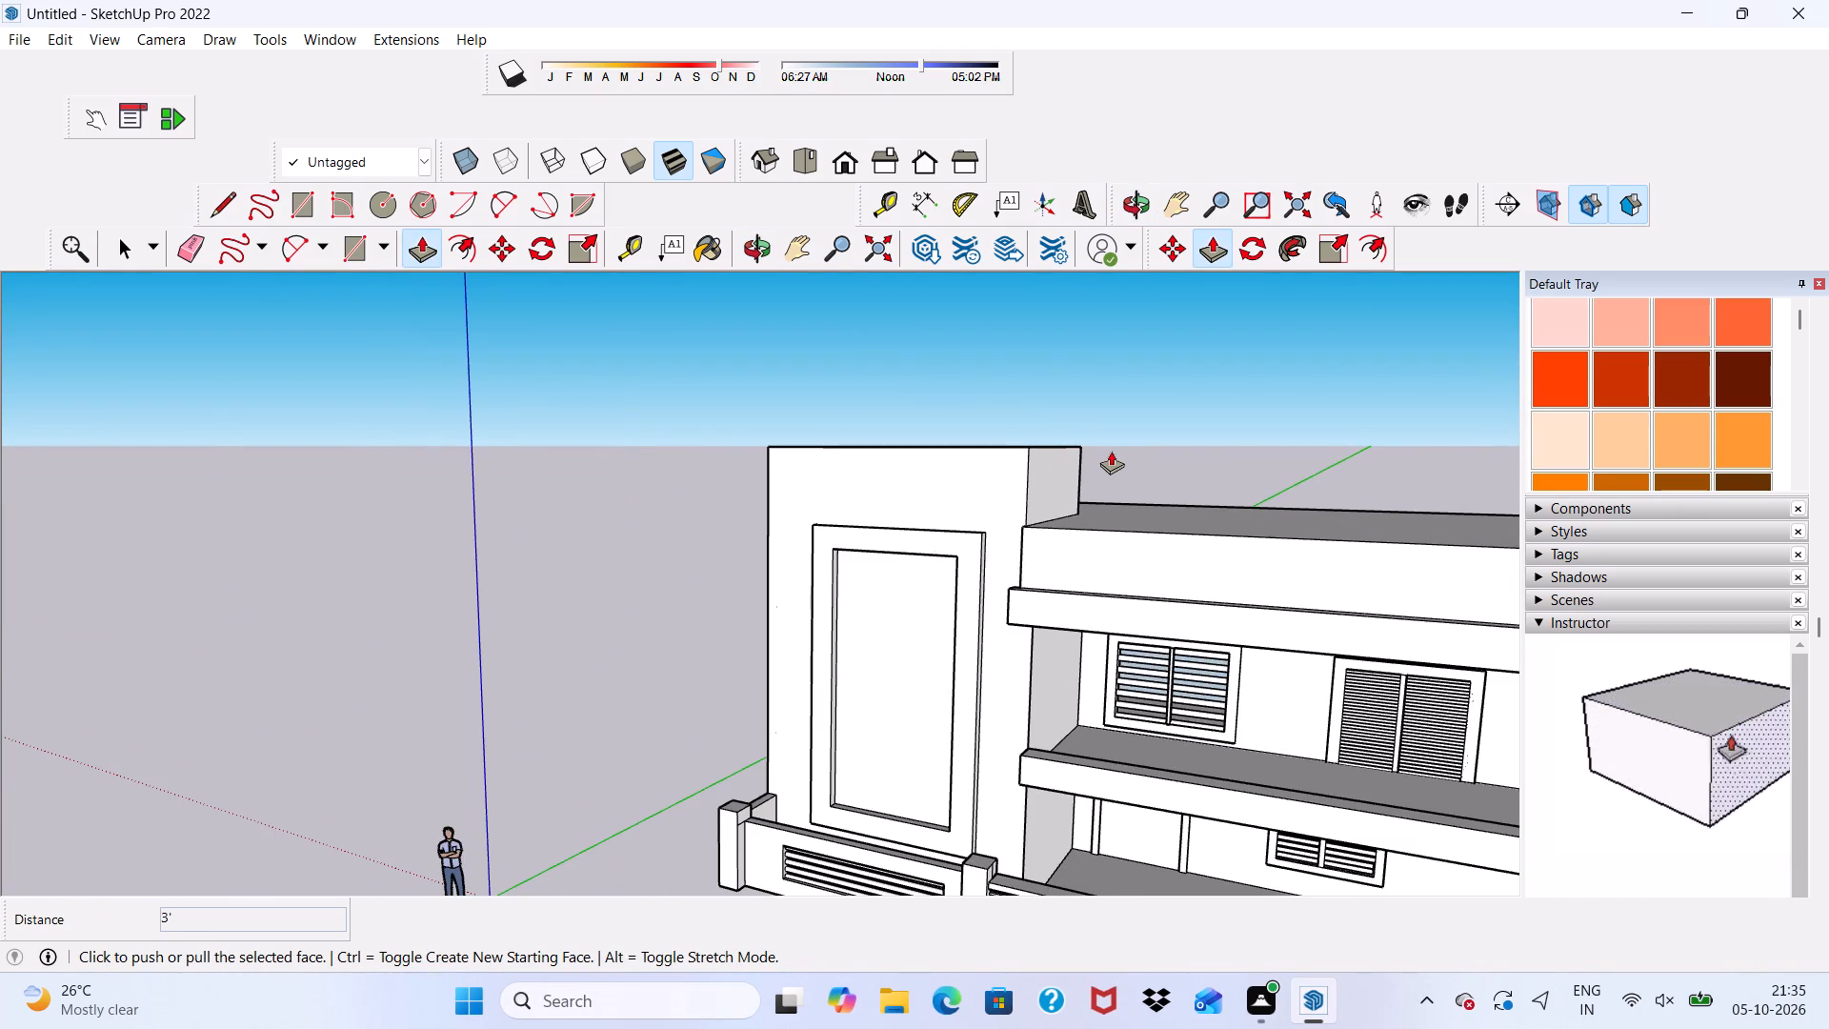
key("space")
scroll(996, 514, "up", 6)
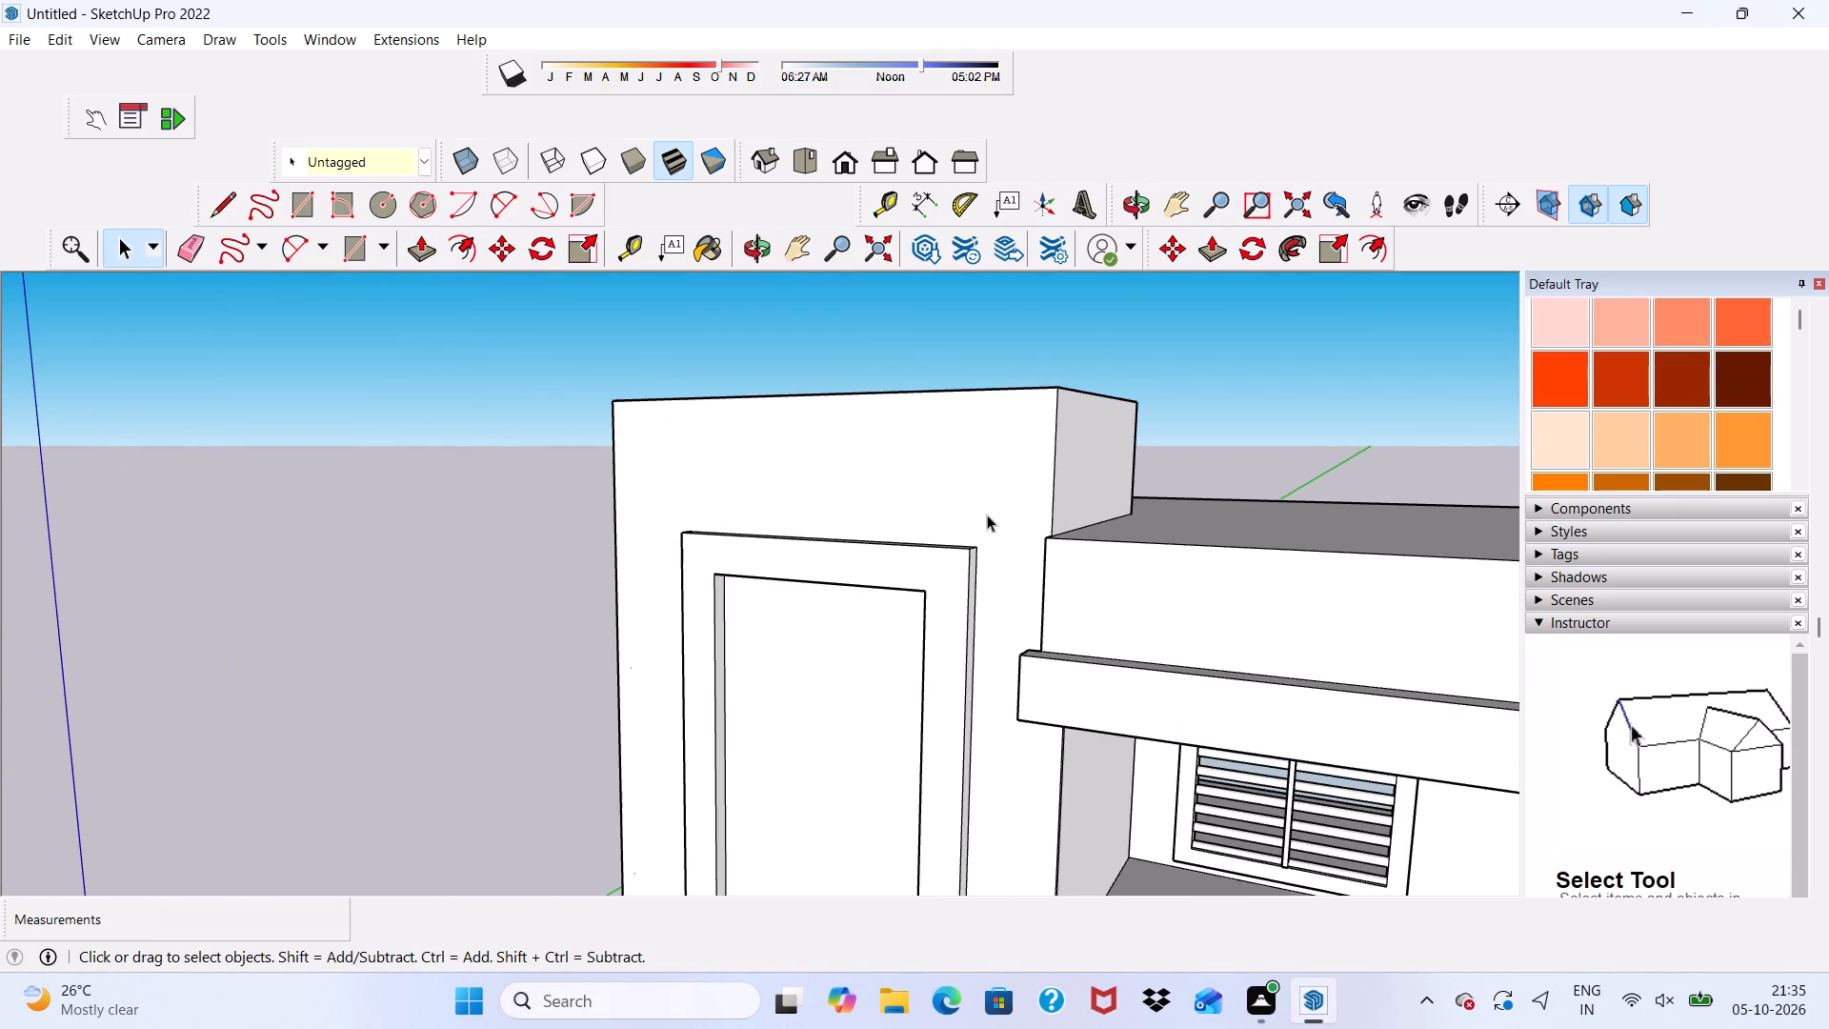
scroll(1236, 427, "up", 1)
scroll(1165, 466, "down", 9)
middle_click_drag(1255, 527, 992, 655)
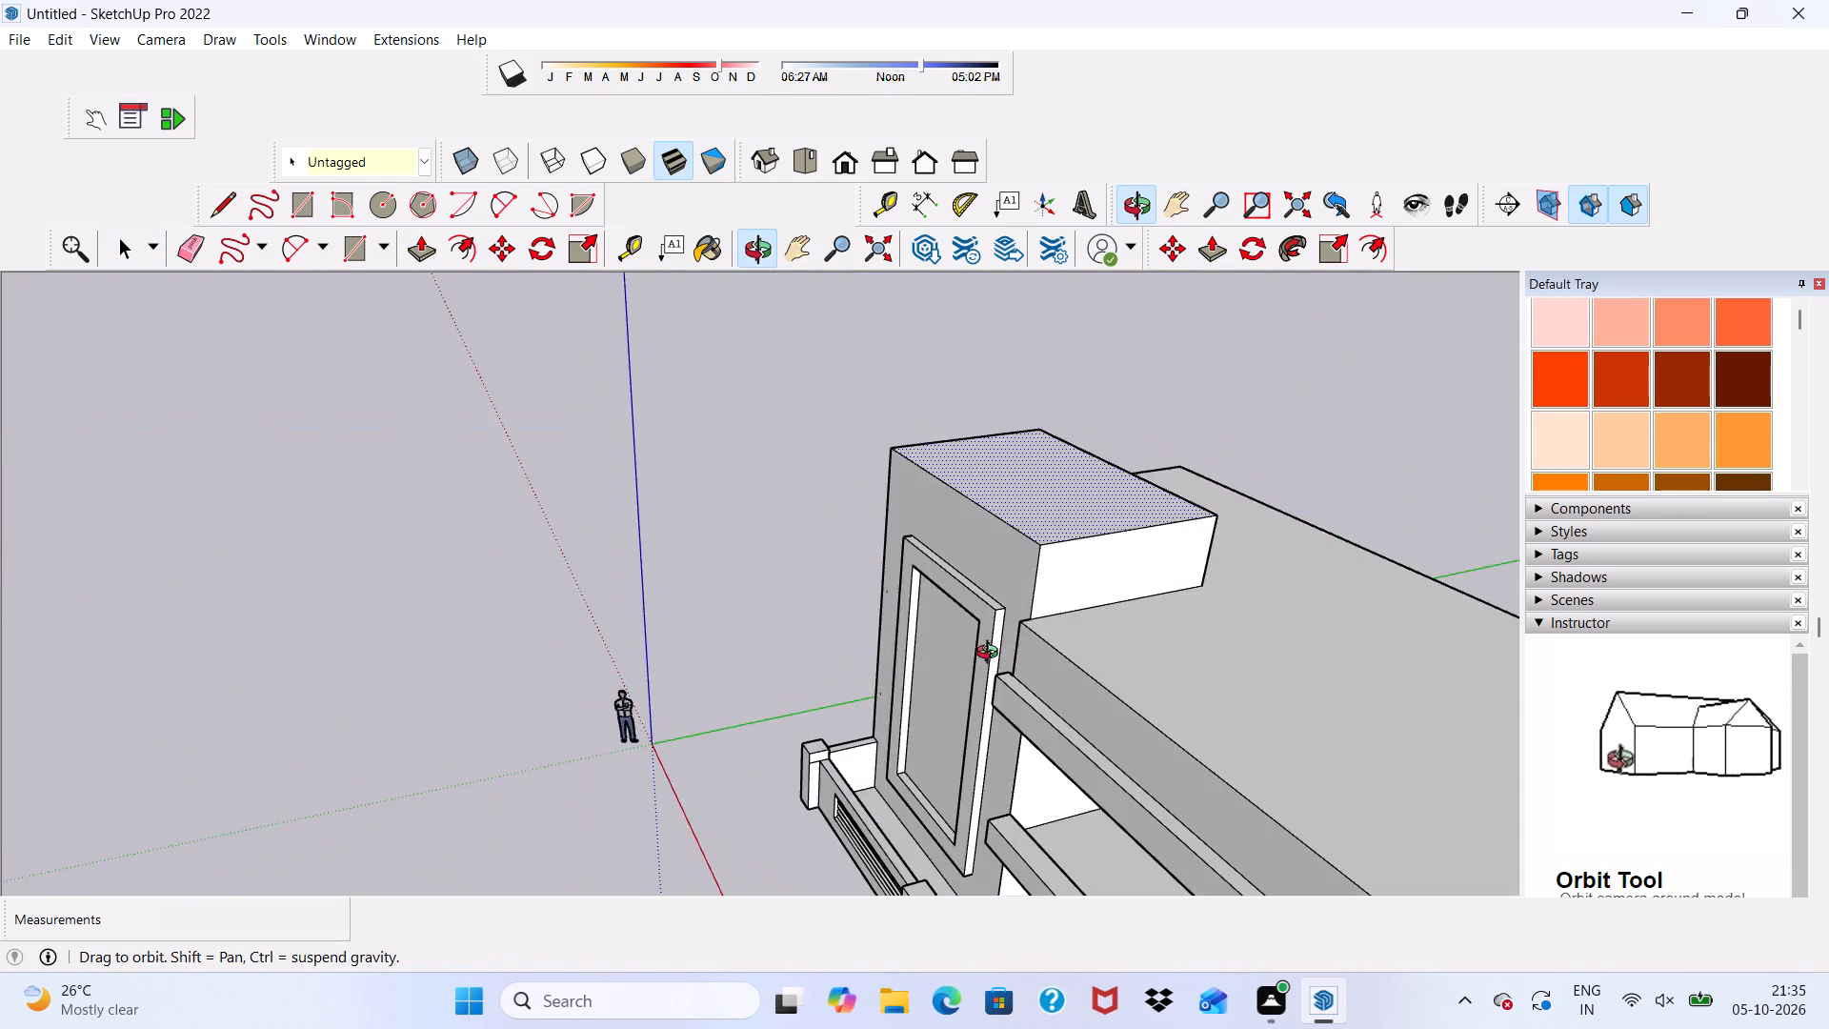
middle_click_drag(992, 655, 992, 638)
scroll(1117, 625, "up", 6)
scroll(1111, 587, "down", 2)
scroll(1111, 587, "up", 1)
scroll(1111, 587, "down", 2)
Push/Pull the lower block's flat roof face downward by about 1' 2".
middle_click_drag(1100, 588, 1275, 614)
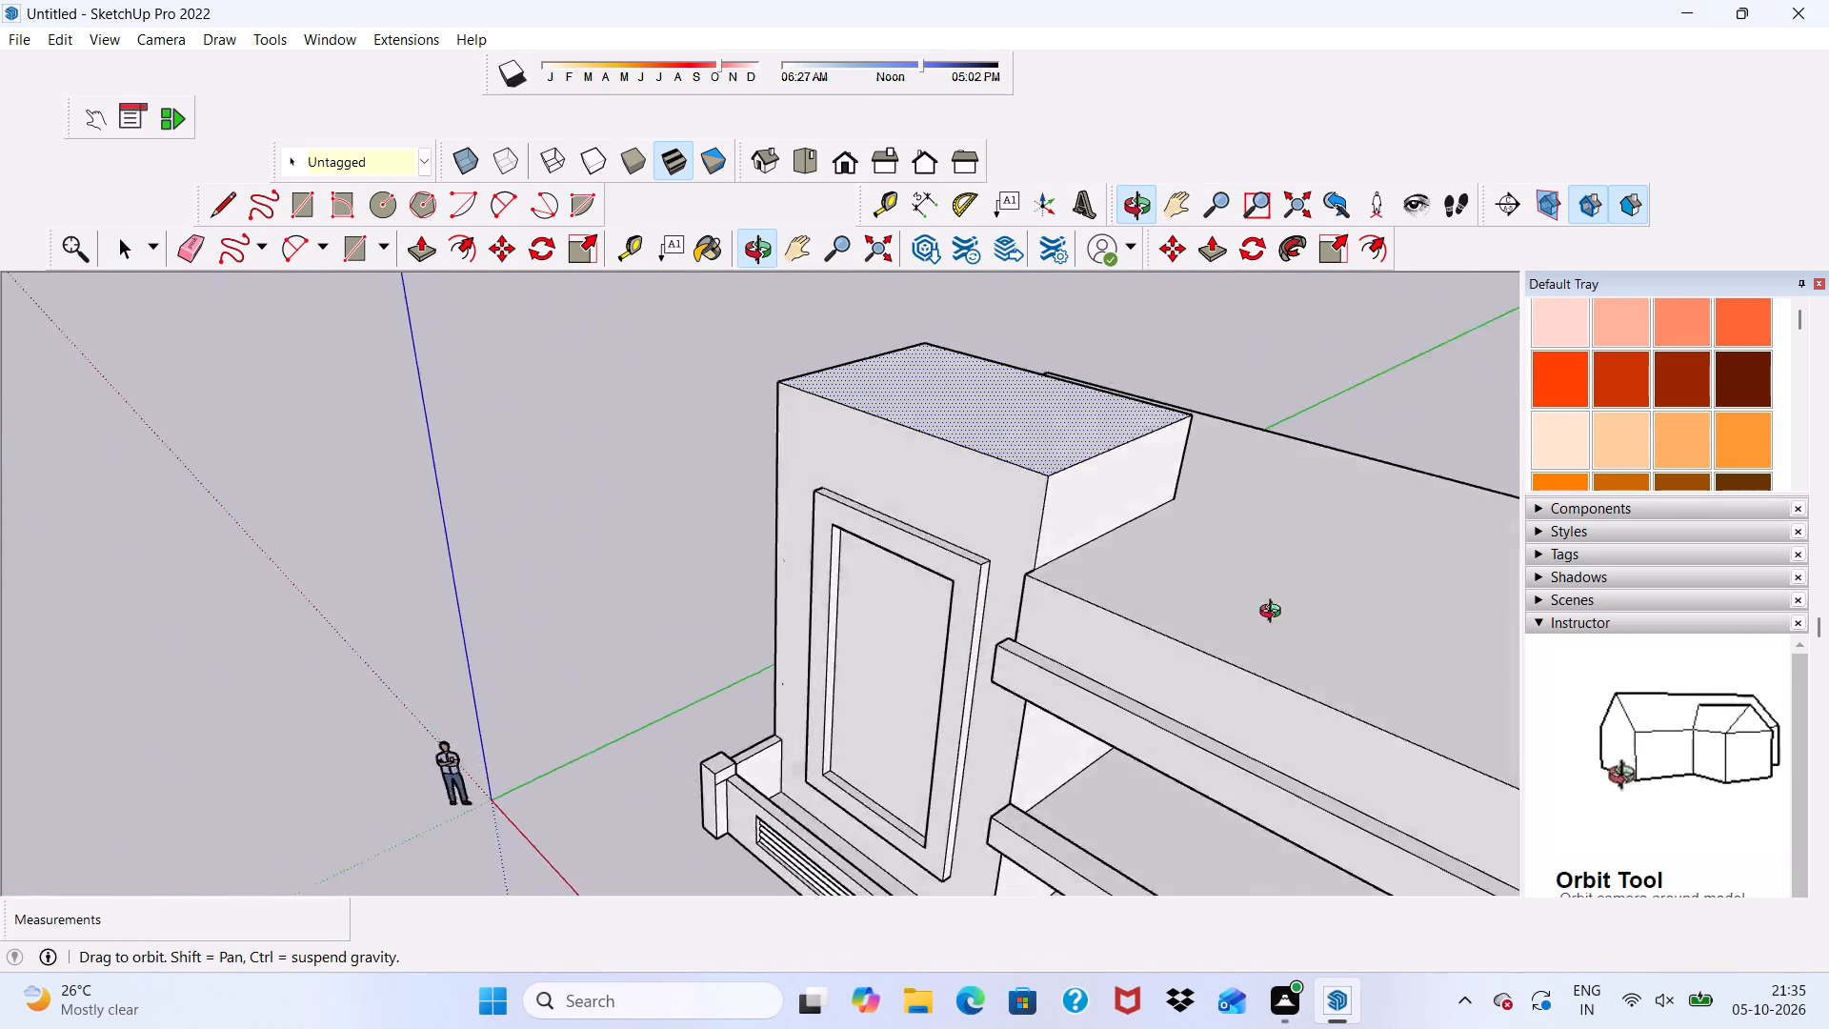
middle_click_drag(1275, 614, 1343, 620)
scroll(1344, 622, "up", 5)
left_click(1150, 531)
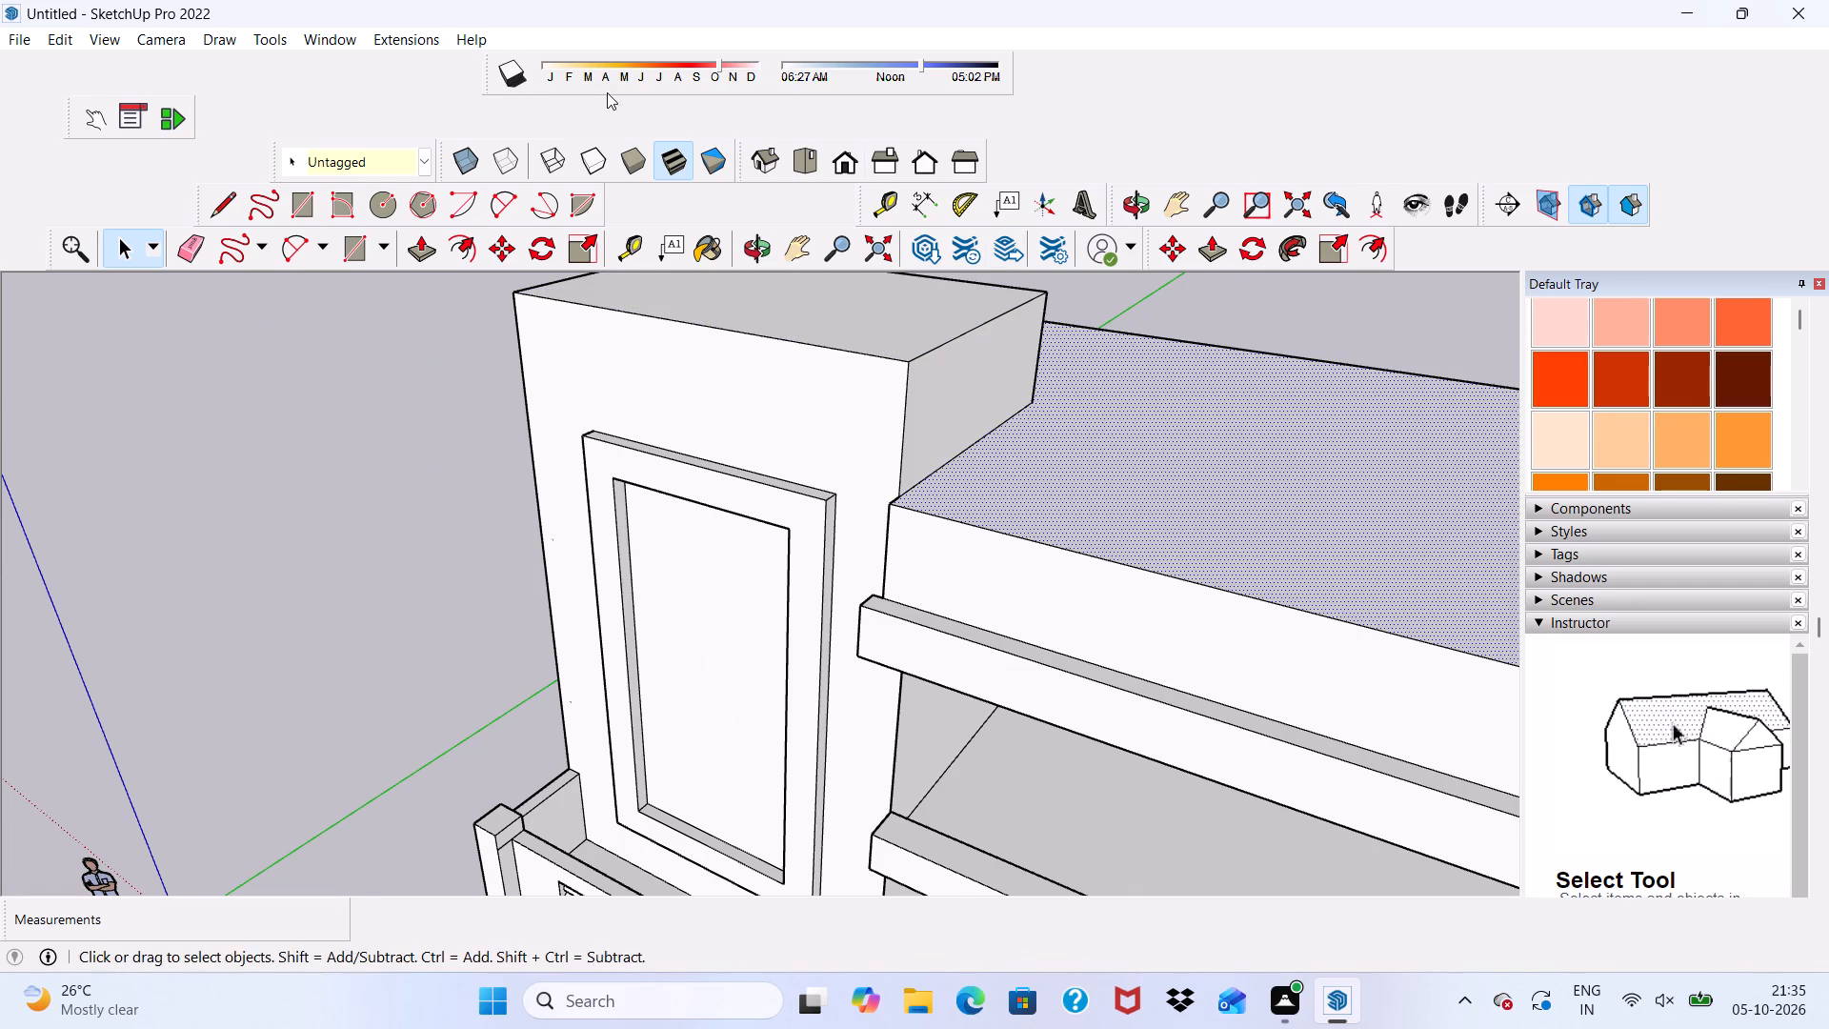
left_click(409, 242)
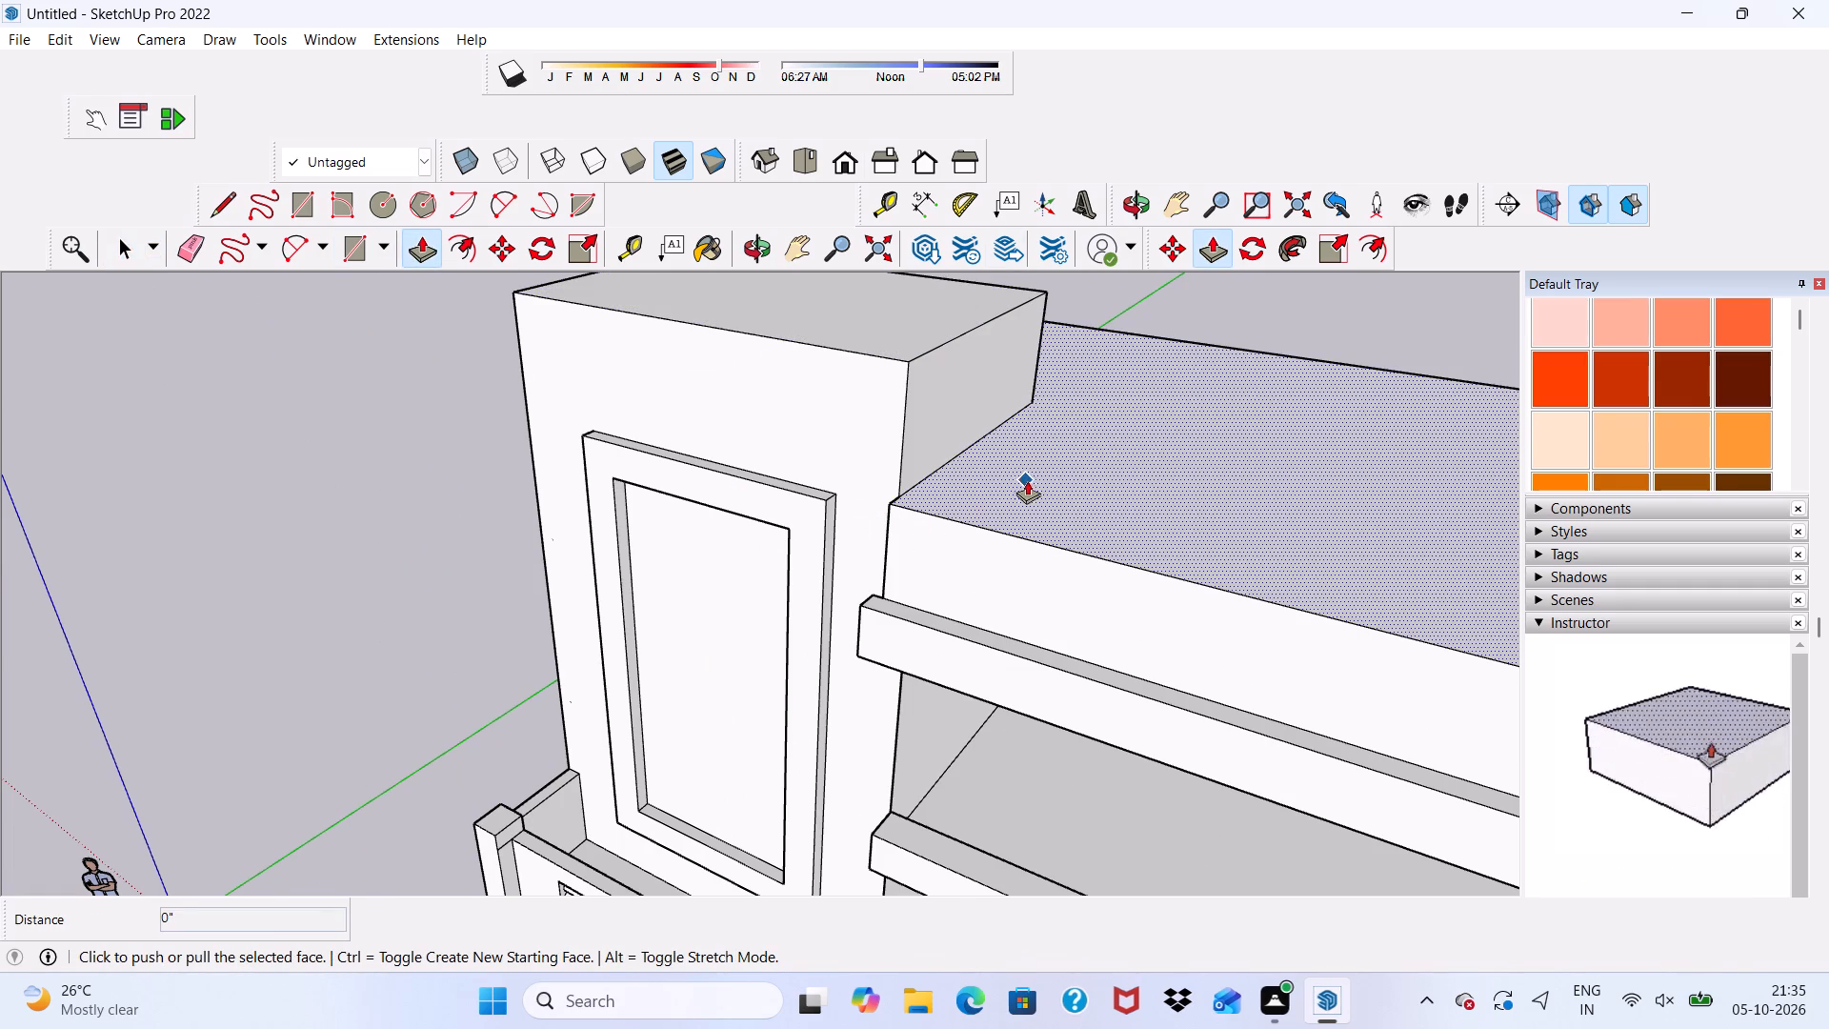
left_click_drag(1029, 480, 1029, 508)
scroll(1001, 478, "down", 4)
scroll(999, 480, "up", 1)
scroll(999, 482, "down", 1)
middle_click_drag(995, 485, 1060, 390)
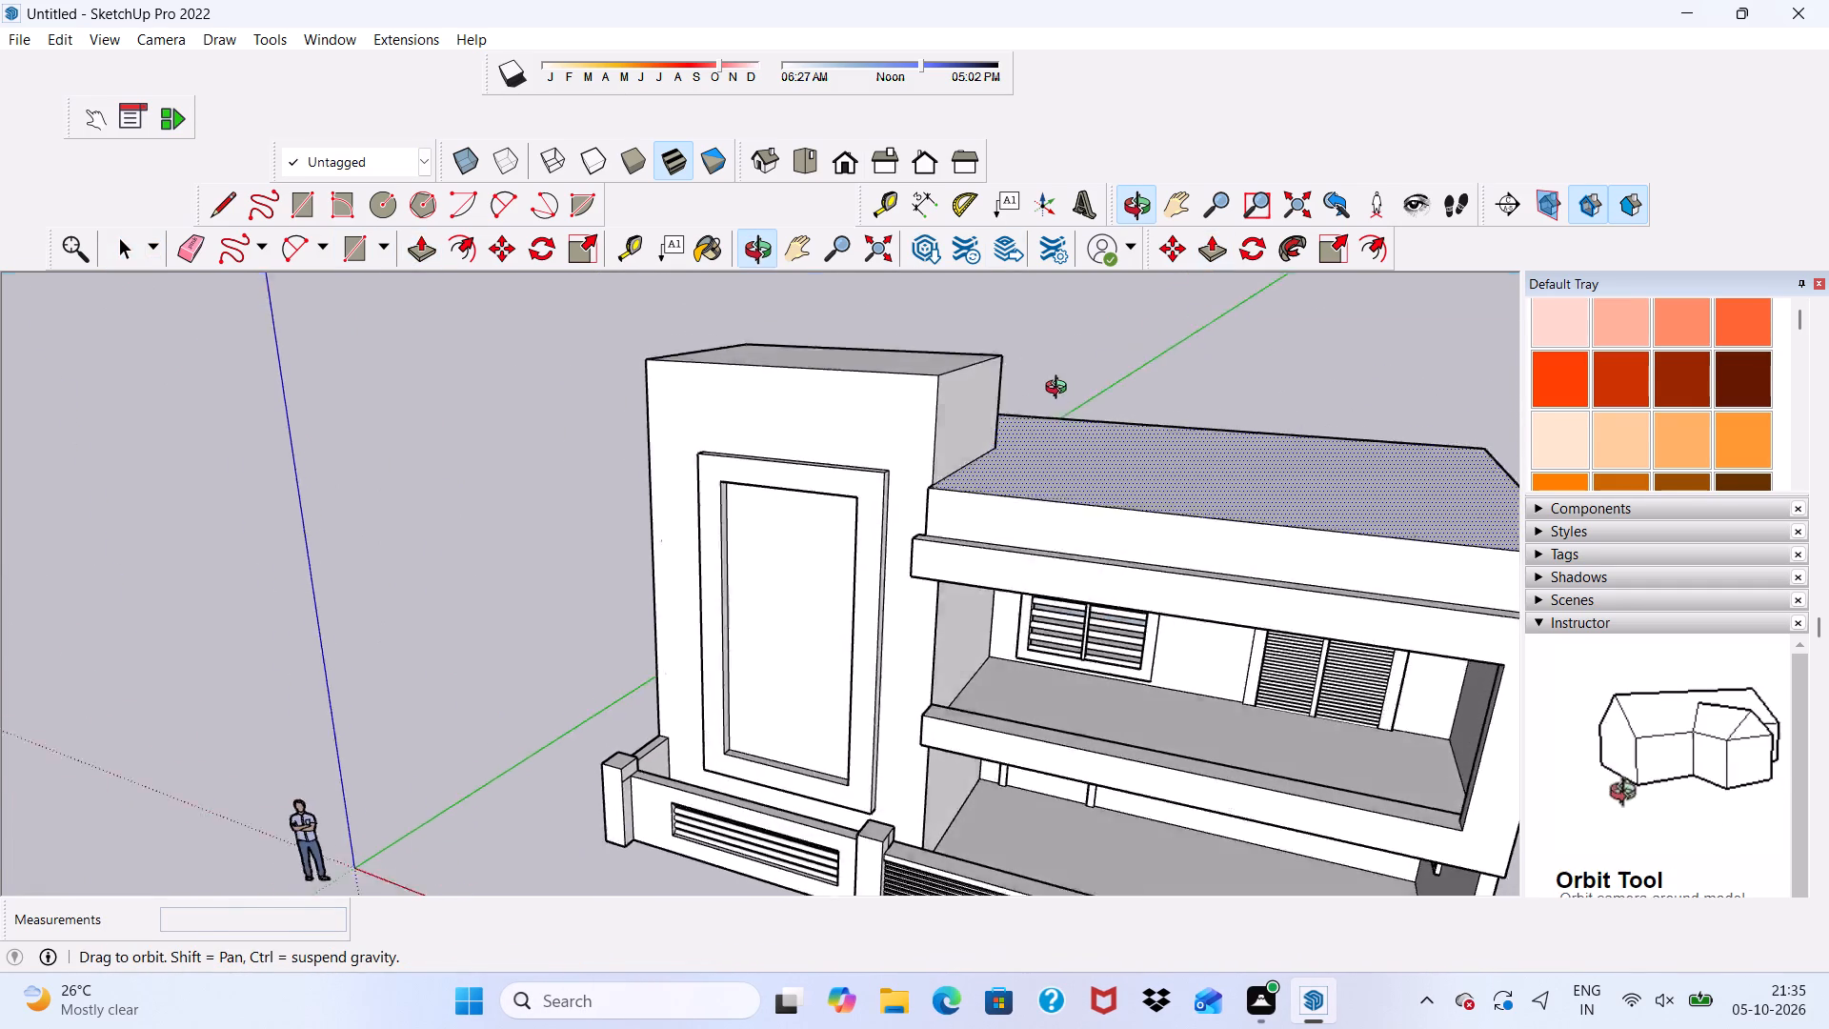
middle_click_drag(1060, 390, 1112, 344)
scroll(1095, 352, "up", 3)
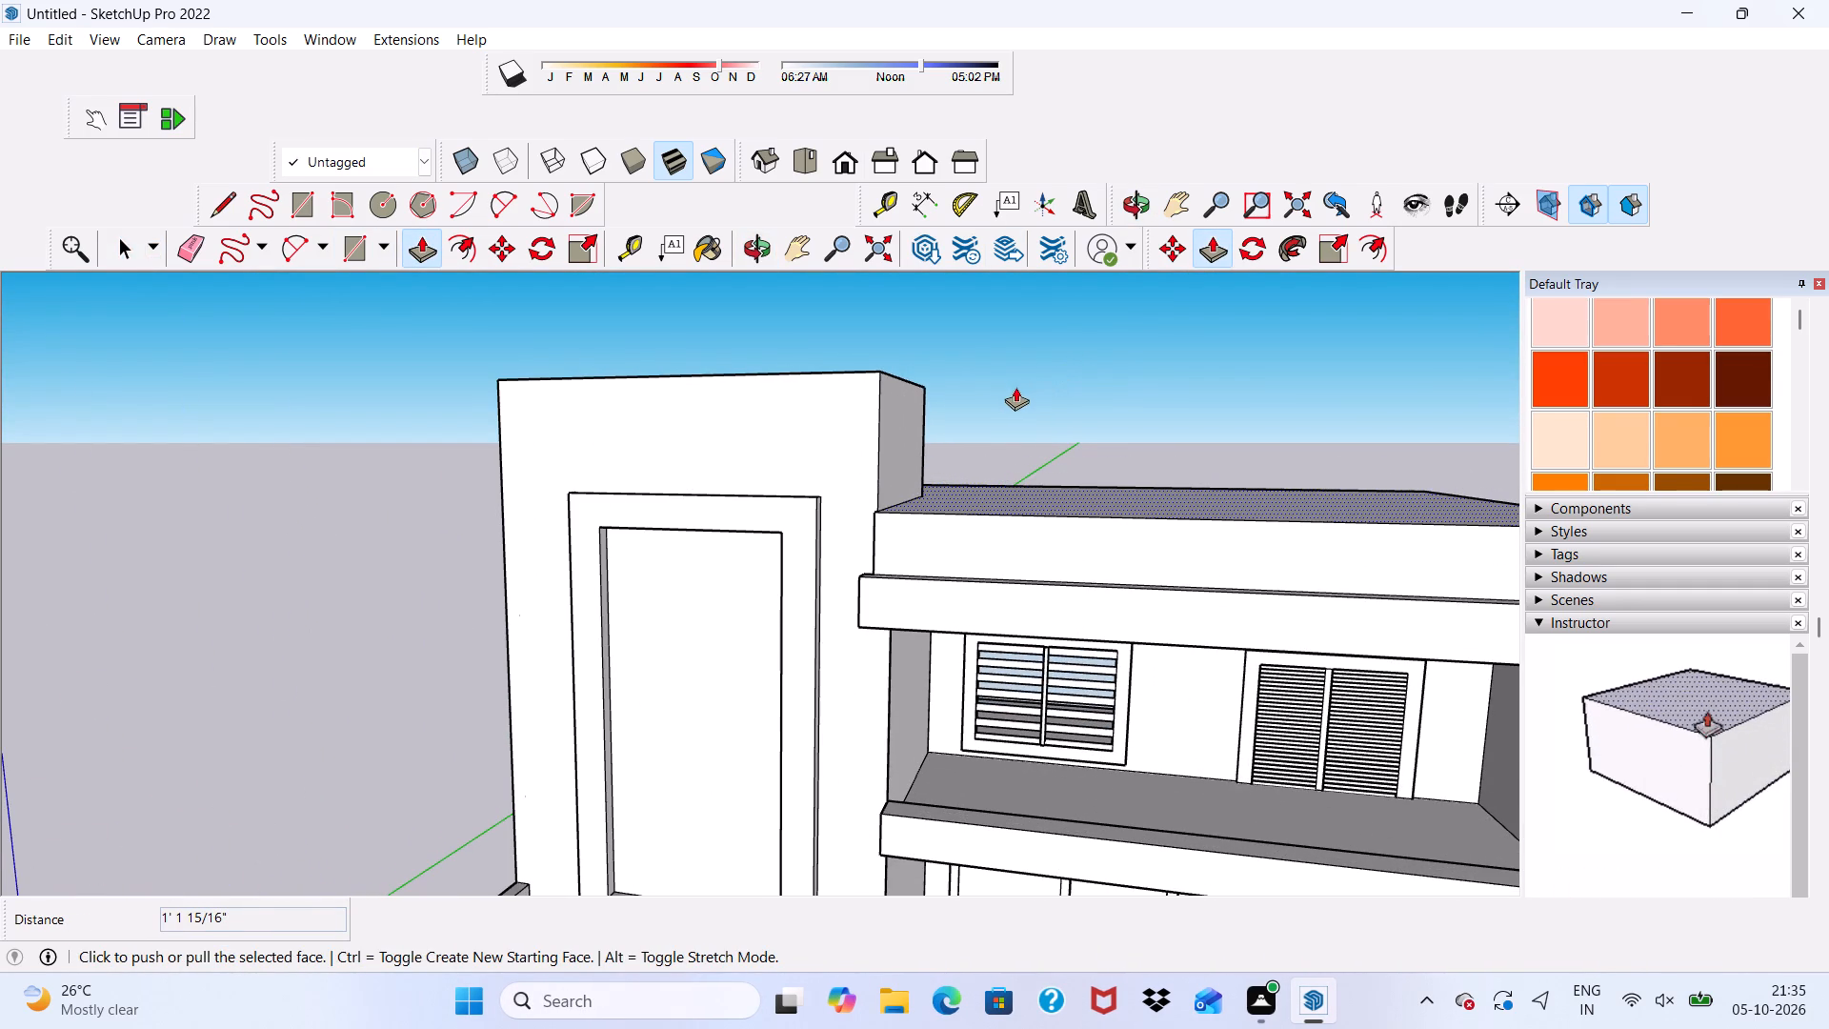
scroll(997, 396, "right", 1)
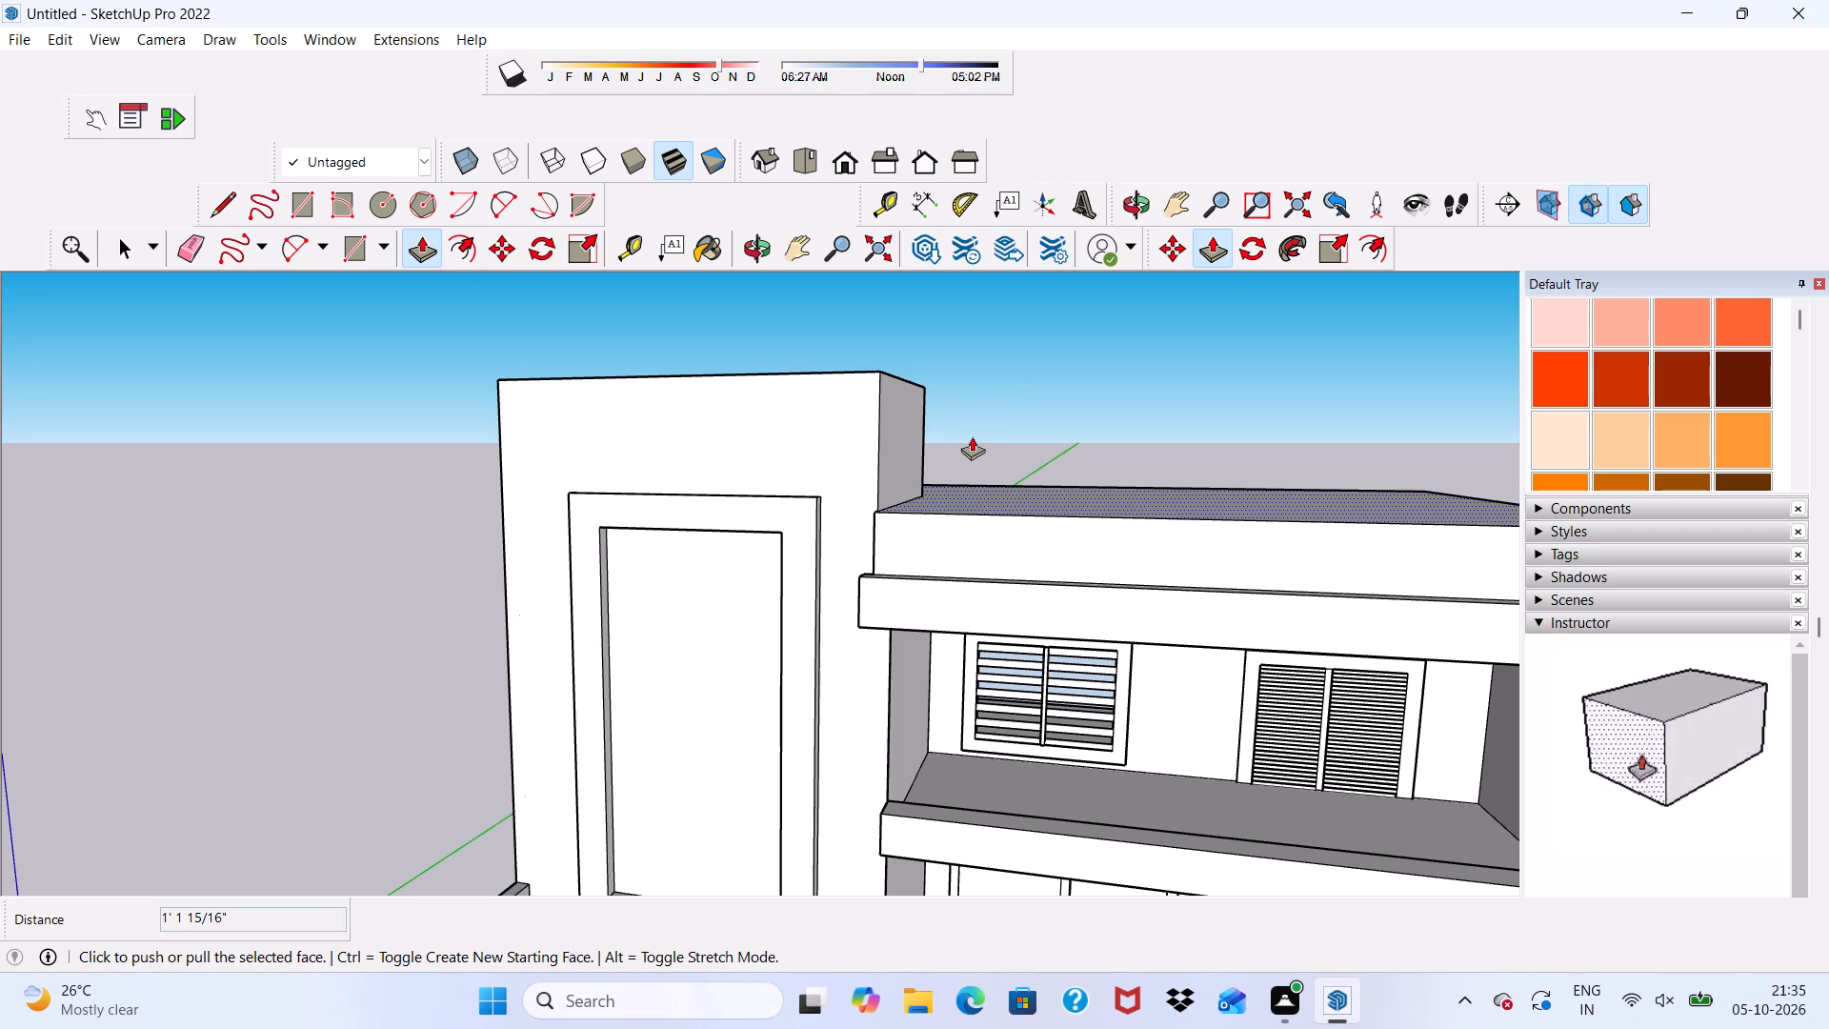
key("space")
Push/Pull the lower block's front fascia face, above the projecting upper band, inward by 9".
scroll(884, 472, "down", 2)
middle_click_drag(879, 474, 1305, 494)
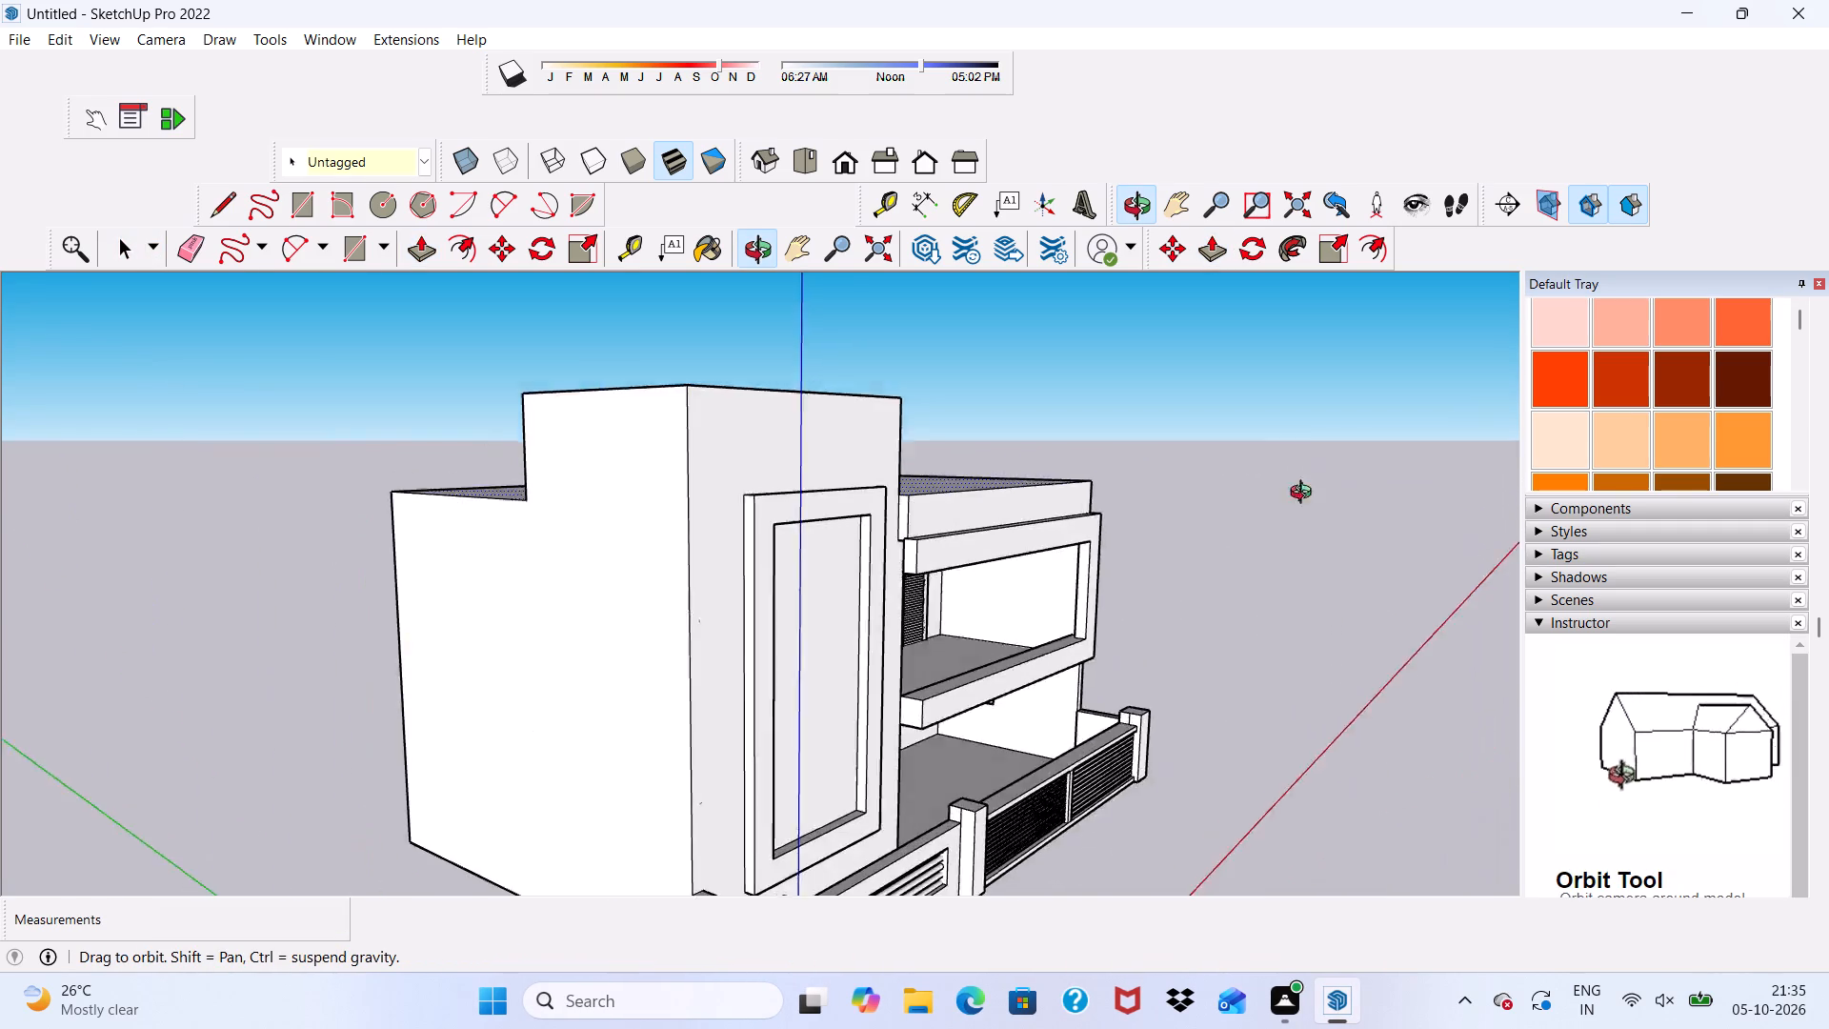
middle_click_drag(1305, 494, 995, 506)
scroll(988, 504, "up", 3)
scroll(987, 504, "down", 1)
scroll(986, 504, "up", 2)
middle_click_drag(816, 534, 992, 518)
scroll(992, 518, "up", 5)
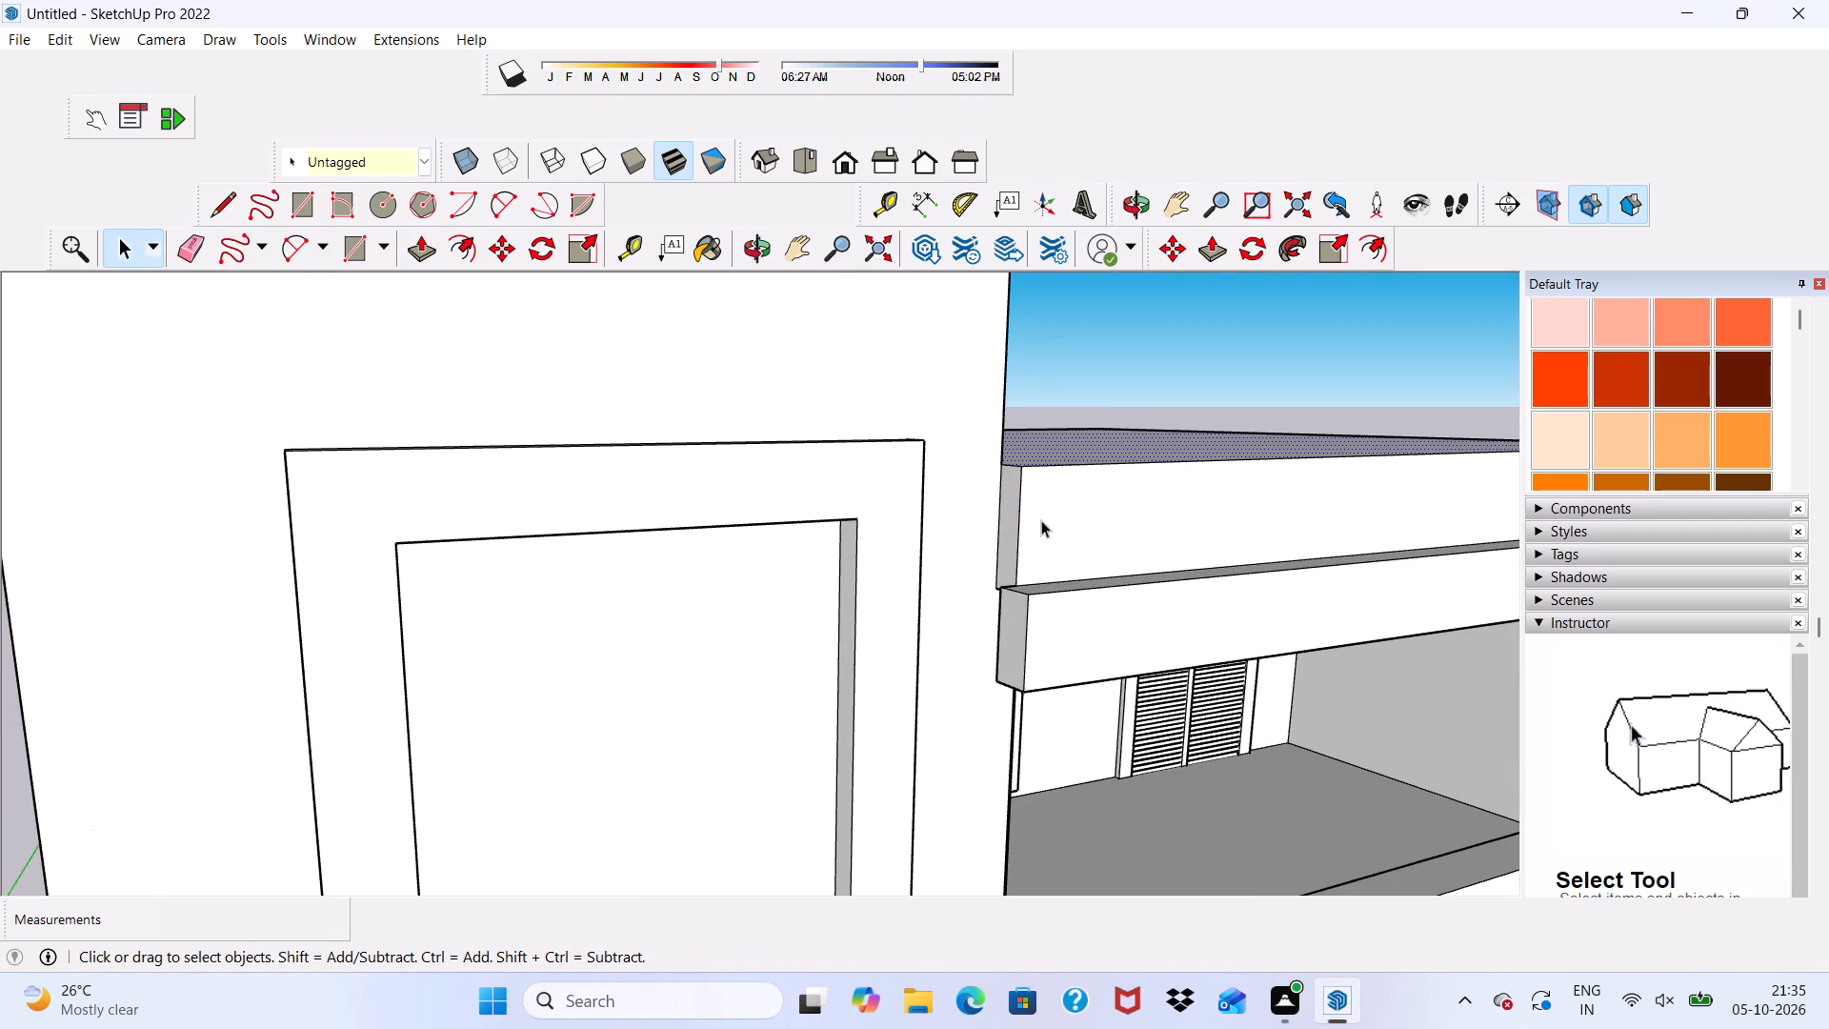
left_click(1041, 518)
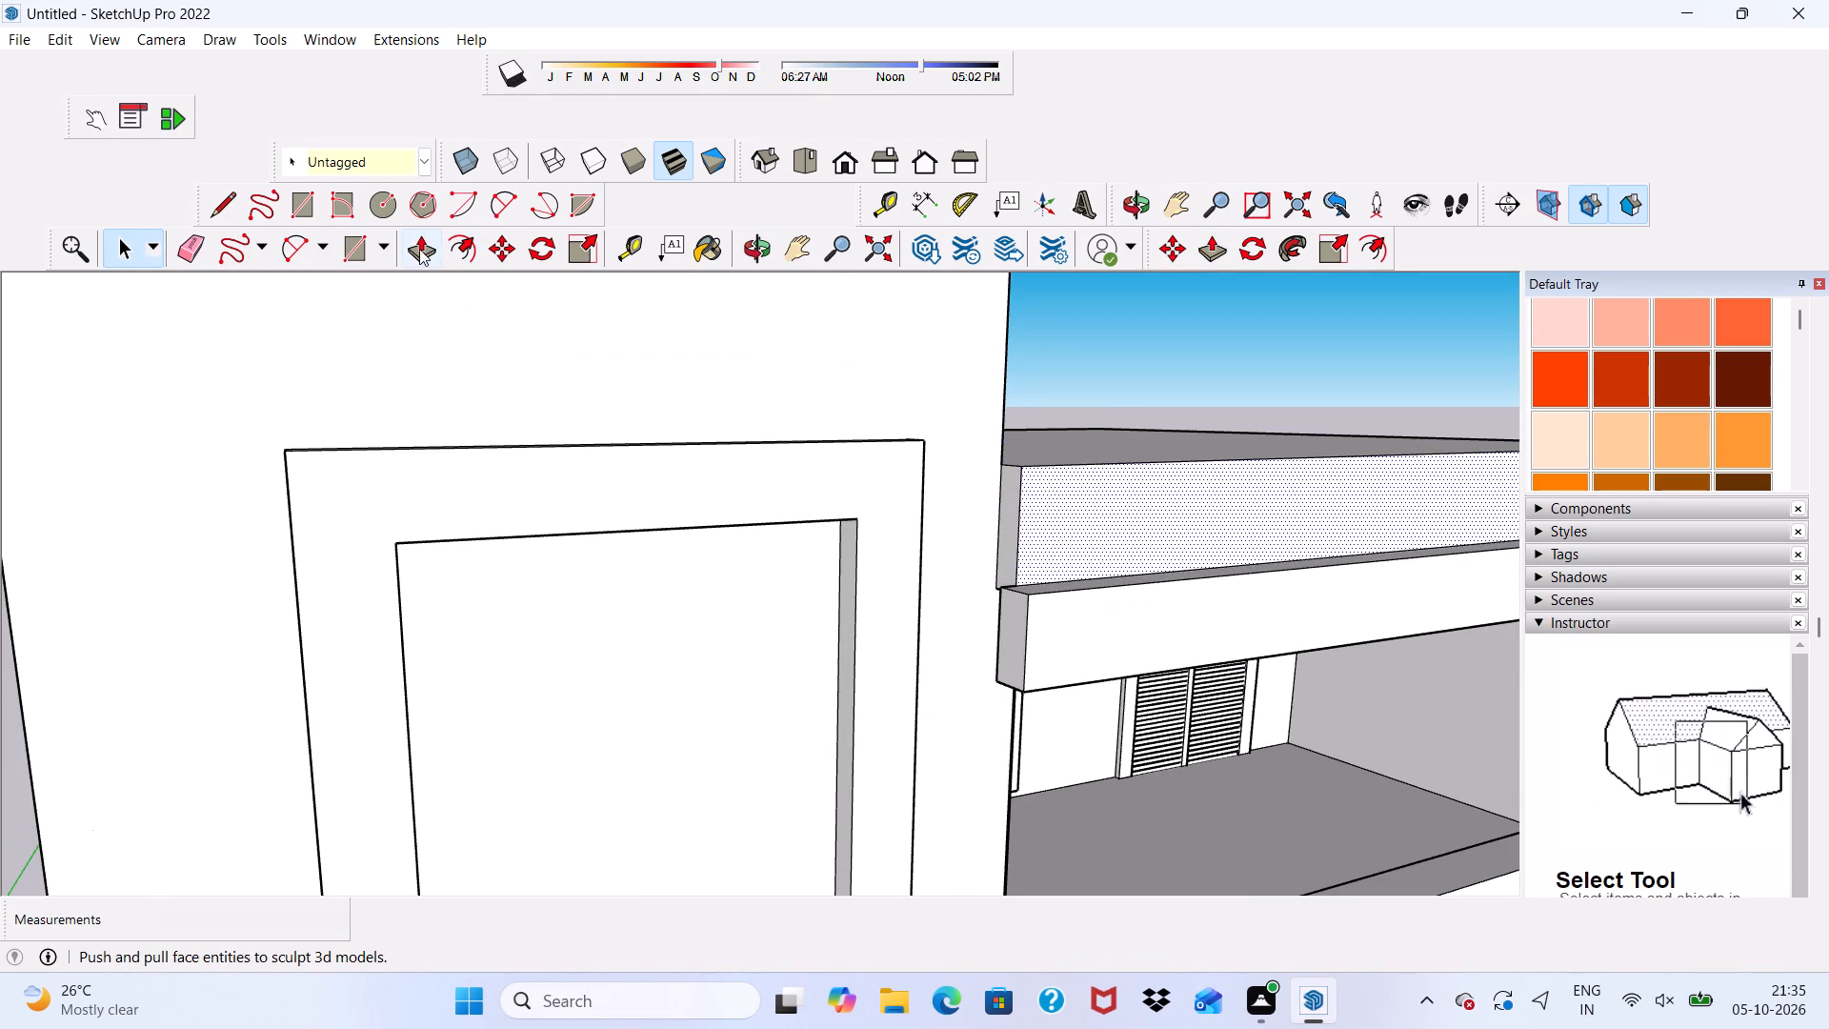
left_click(414, 248)
left_click_drag(1055, 531, 1027, 539)
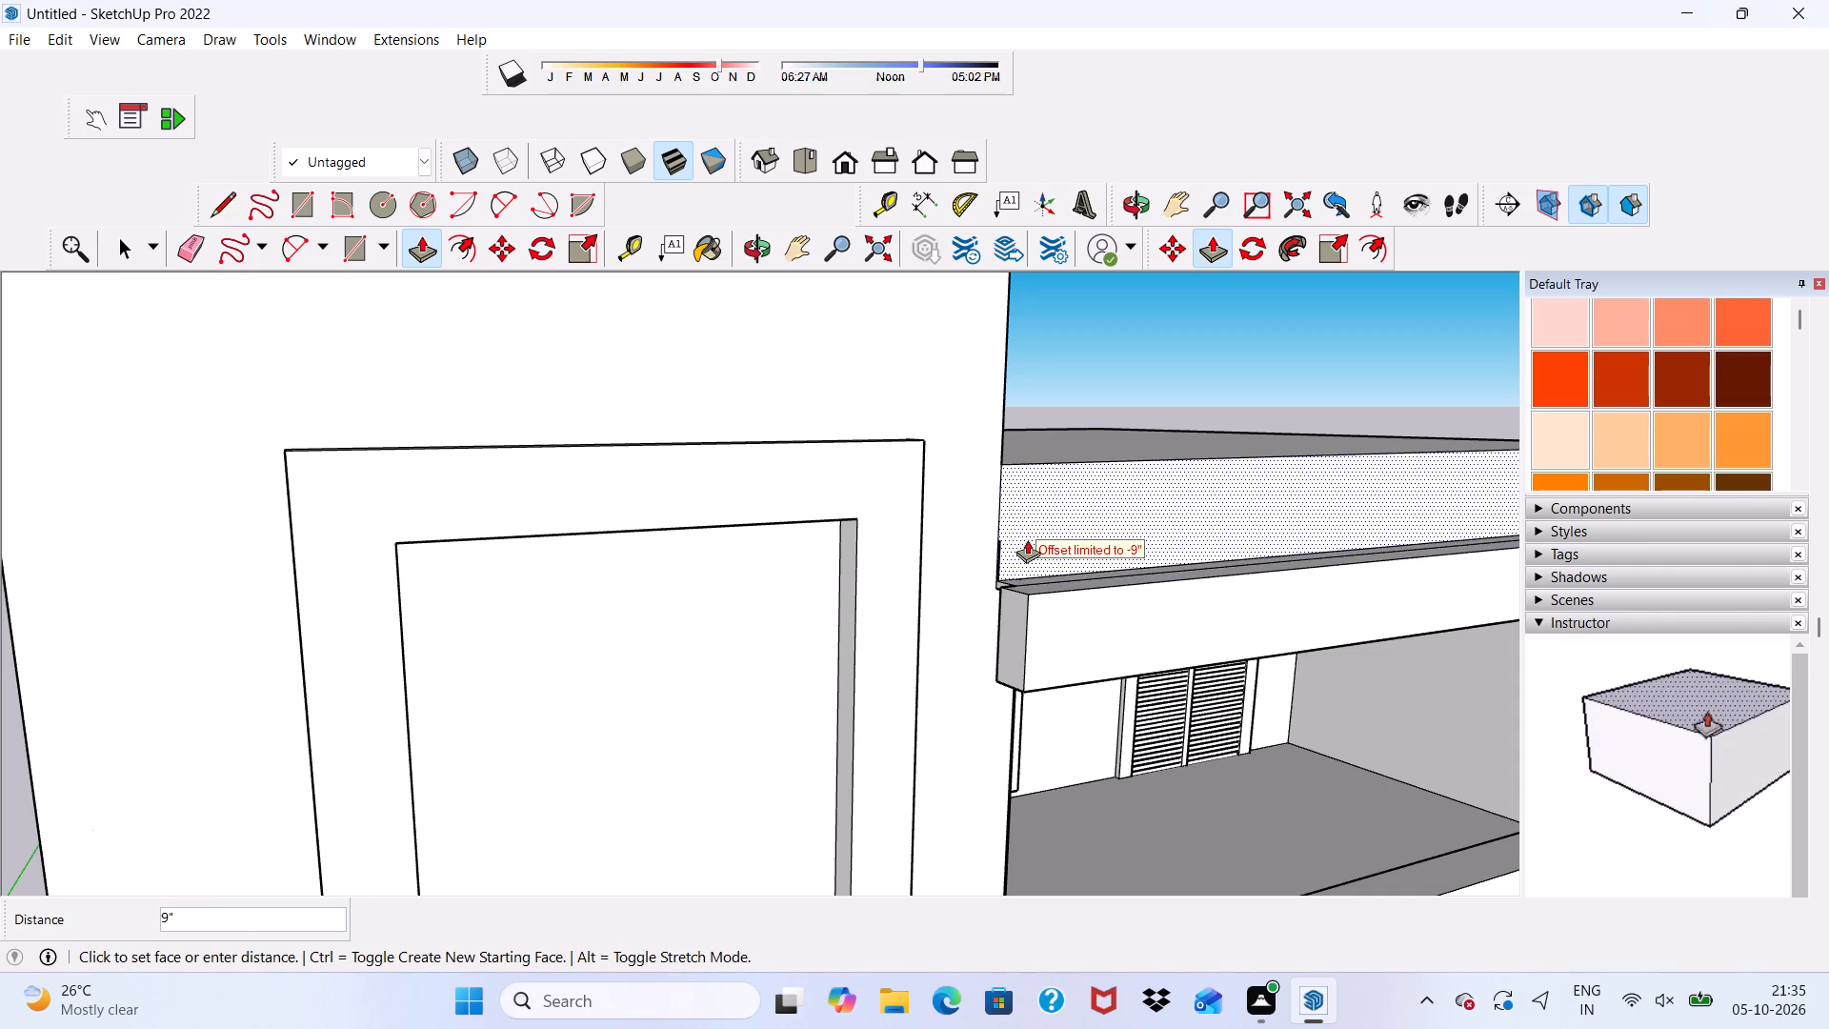
left_click_drag(1027, 539, 1025, 539)
Examine the recessed fascia and its junction with the tower block from the front and above.
scroll(924, 502, "down", 6)
middle_click_drag(1079, 531, 756, 568)
scroll(662, 562, "up", 4)
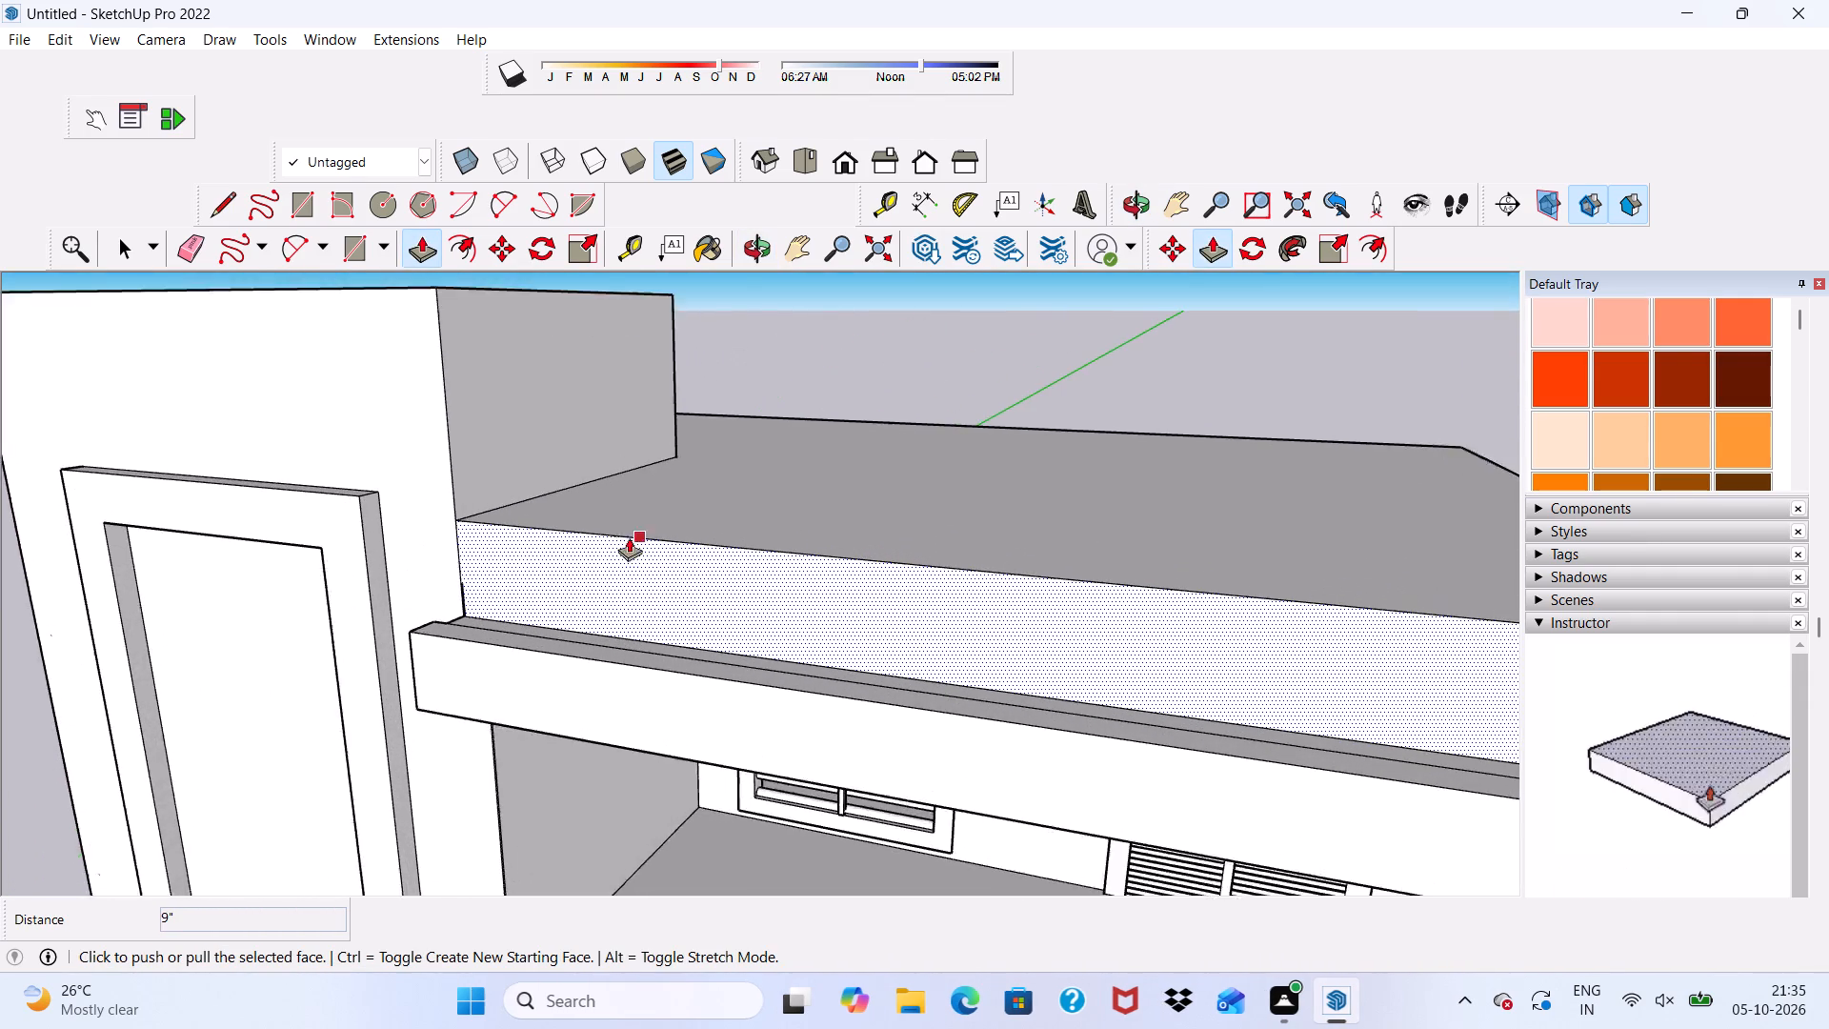
scroll(496, 524, "up", 5)
scroll(447, 582, "up", 4)
scroll(452, 573, "down", 1)
scroll(452, 573, "up", 1)
scroll(452, 573, "down", 1)
scroll(504, 535, "up", 3)
scroll(504, 535, "down", 3)
middle_click_drag(504, 535, 611, 476)
scroll(611, 479, "down", 5)
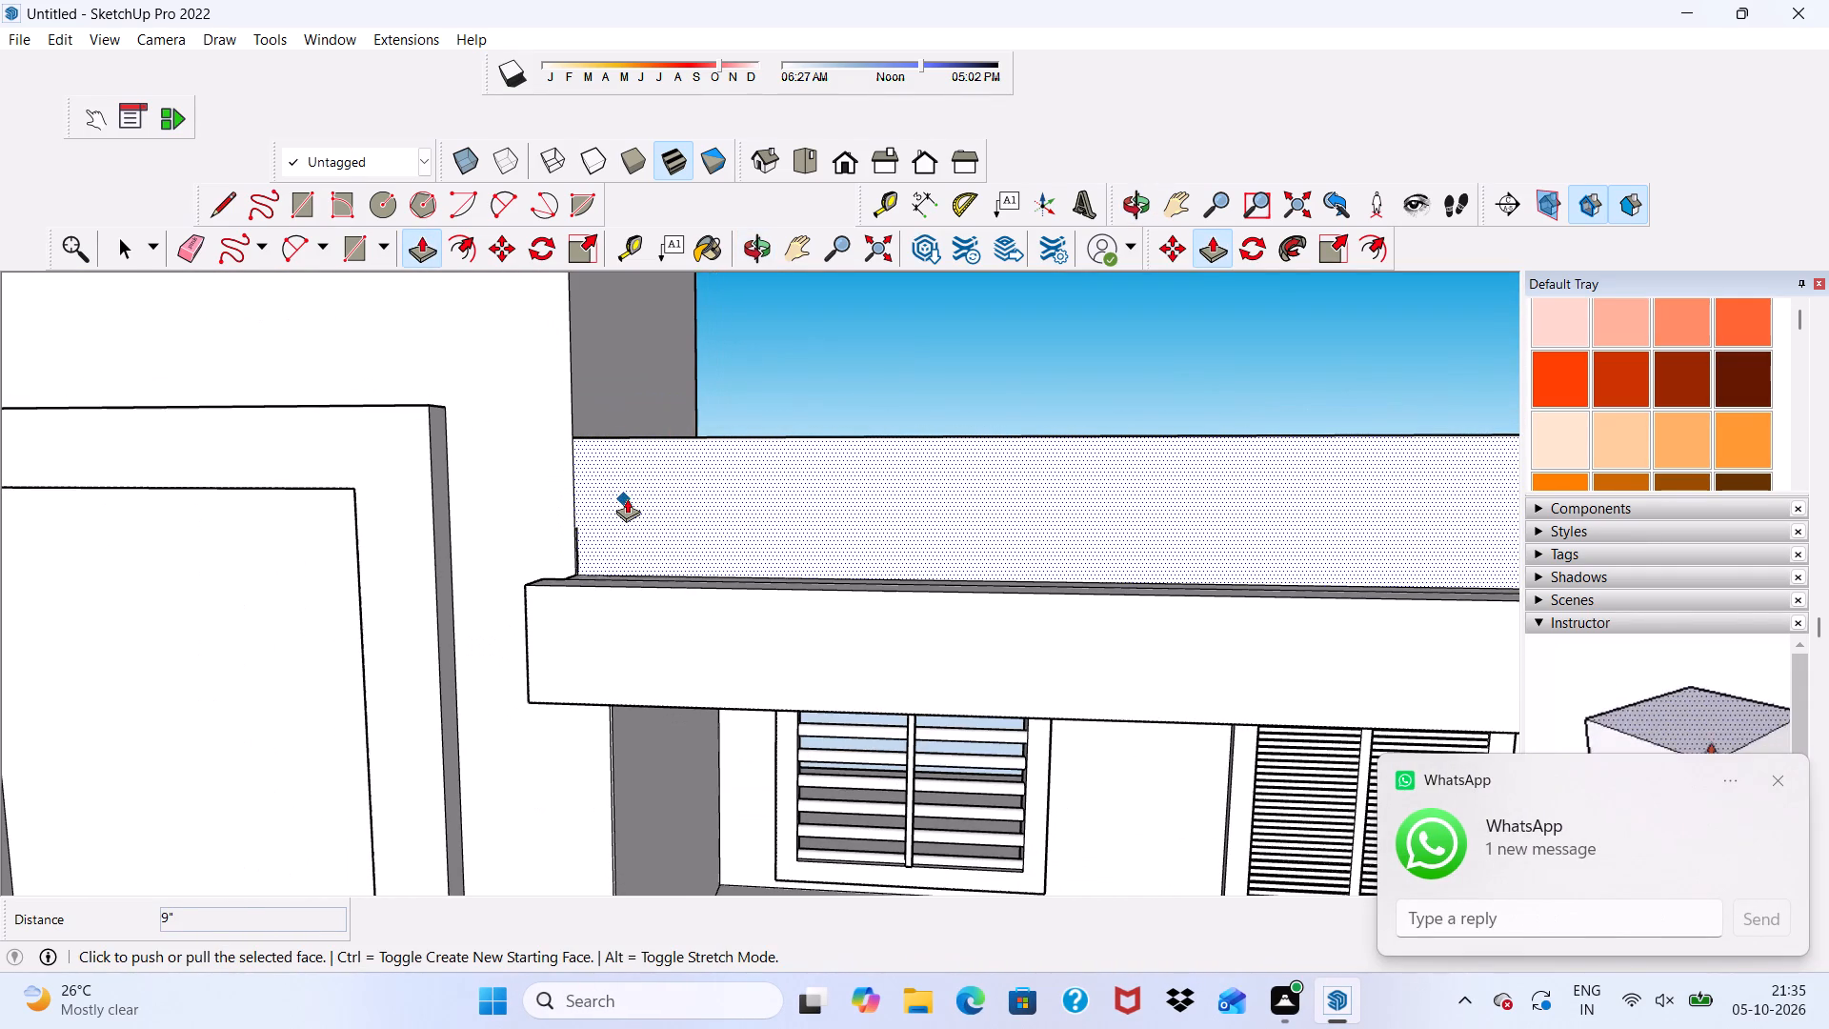
scroll(628, 496, "down", 3)
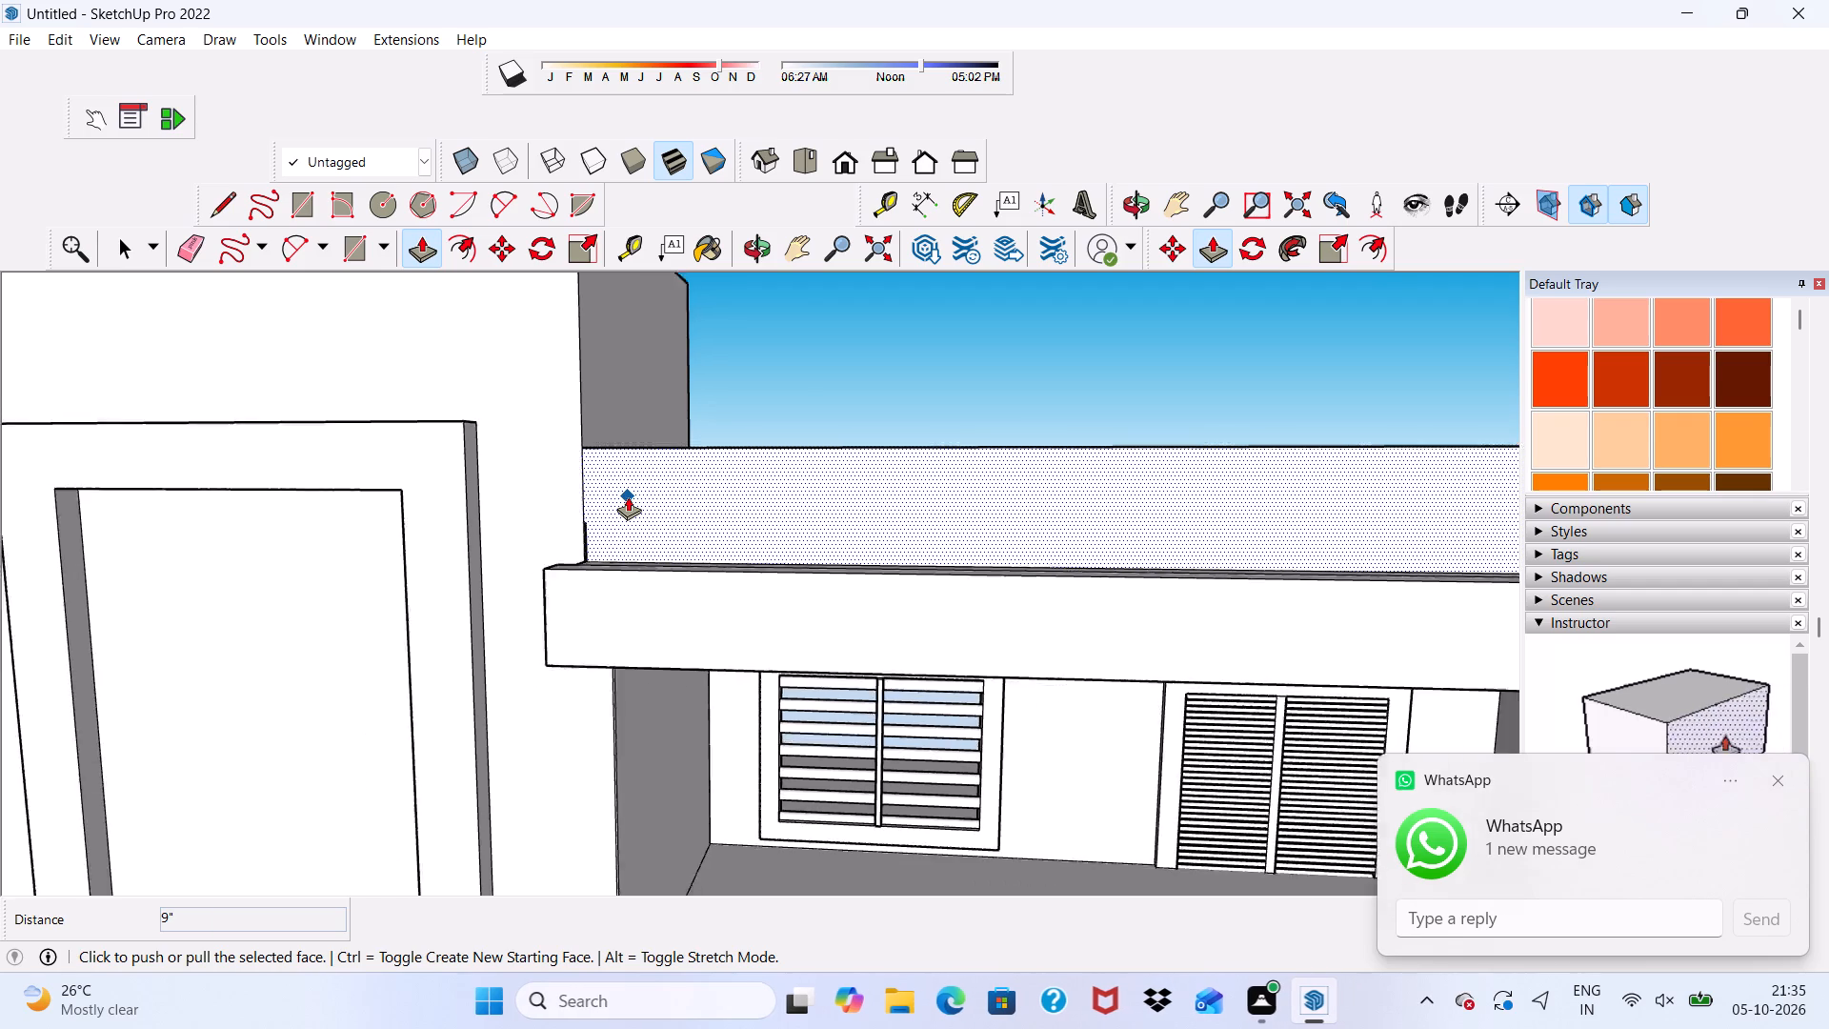
scroll(628, 496, "down", 2)
scroll(689, 485, "up", 1)
scroll(689, 485, "down", 1)
middle_click_drag(689, 485, 542, 567)
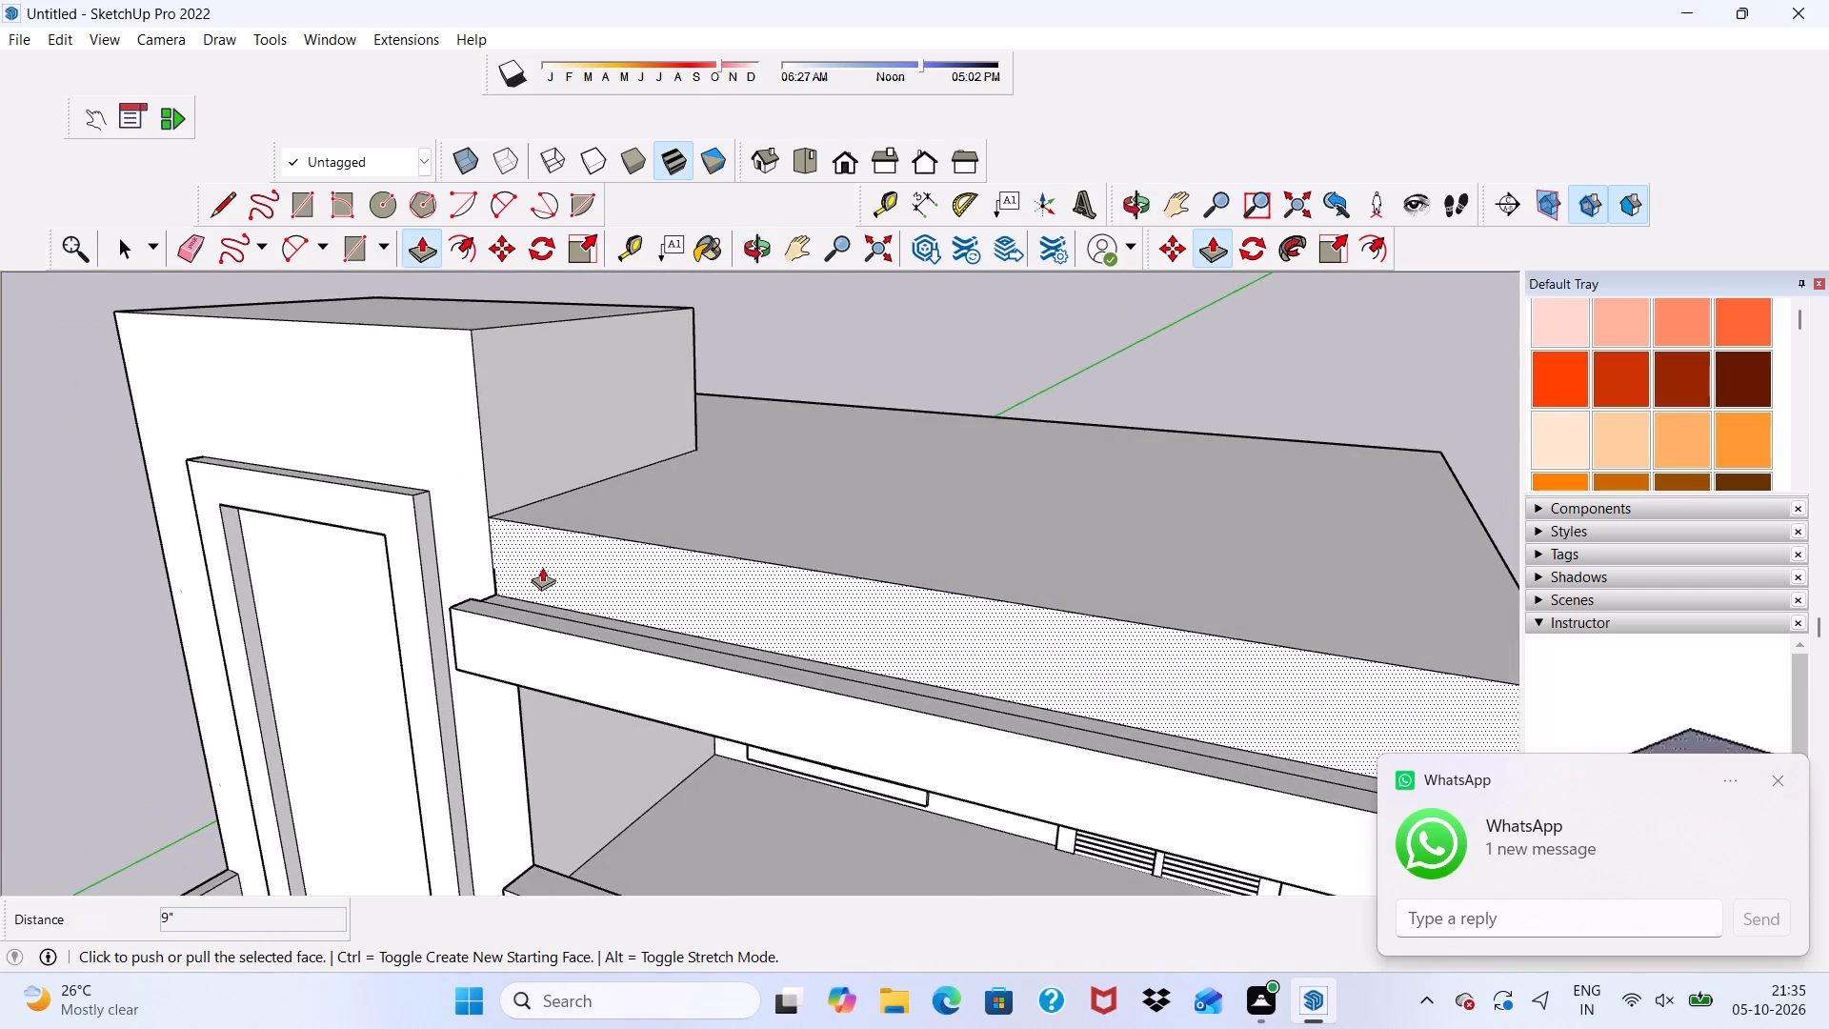
scroll(542, 567, "up", 5)
scroll(465, 528, "up", 3)
scroll(460, 524, "down", 5)
scroll(537, 387, "down", 6)
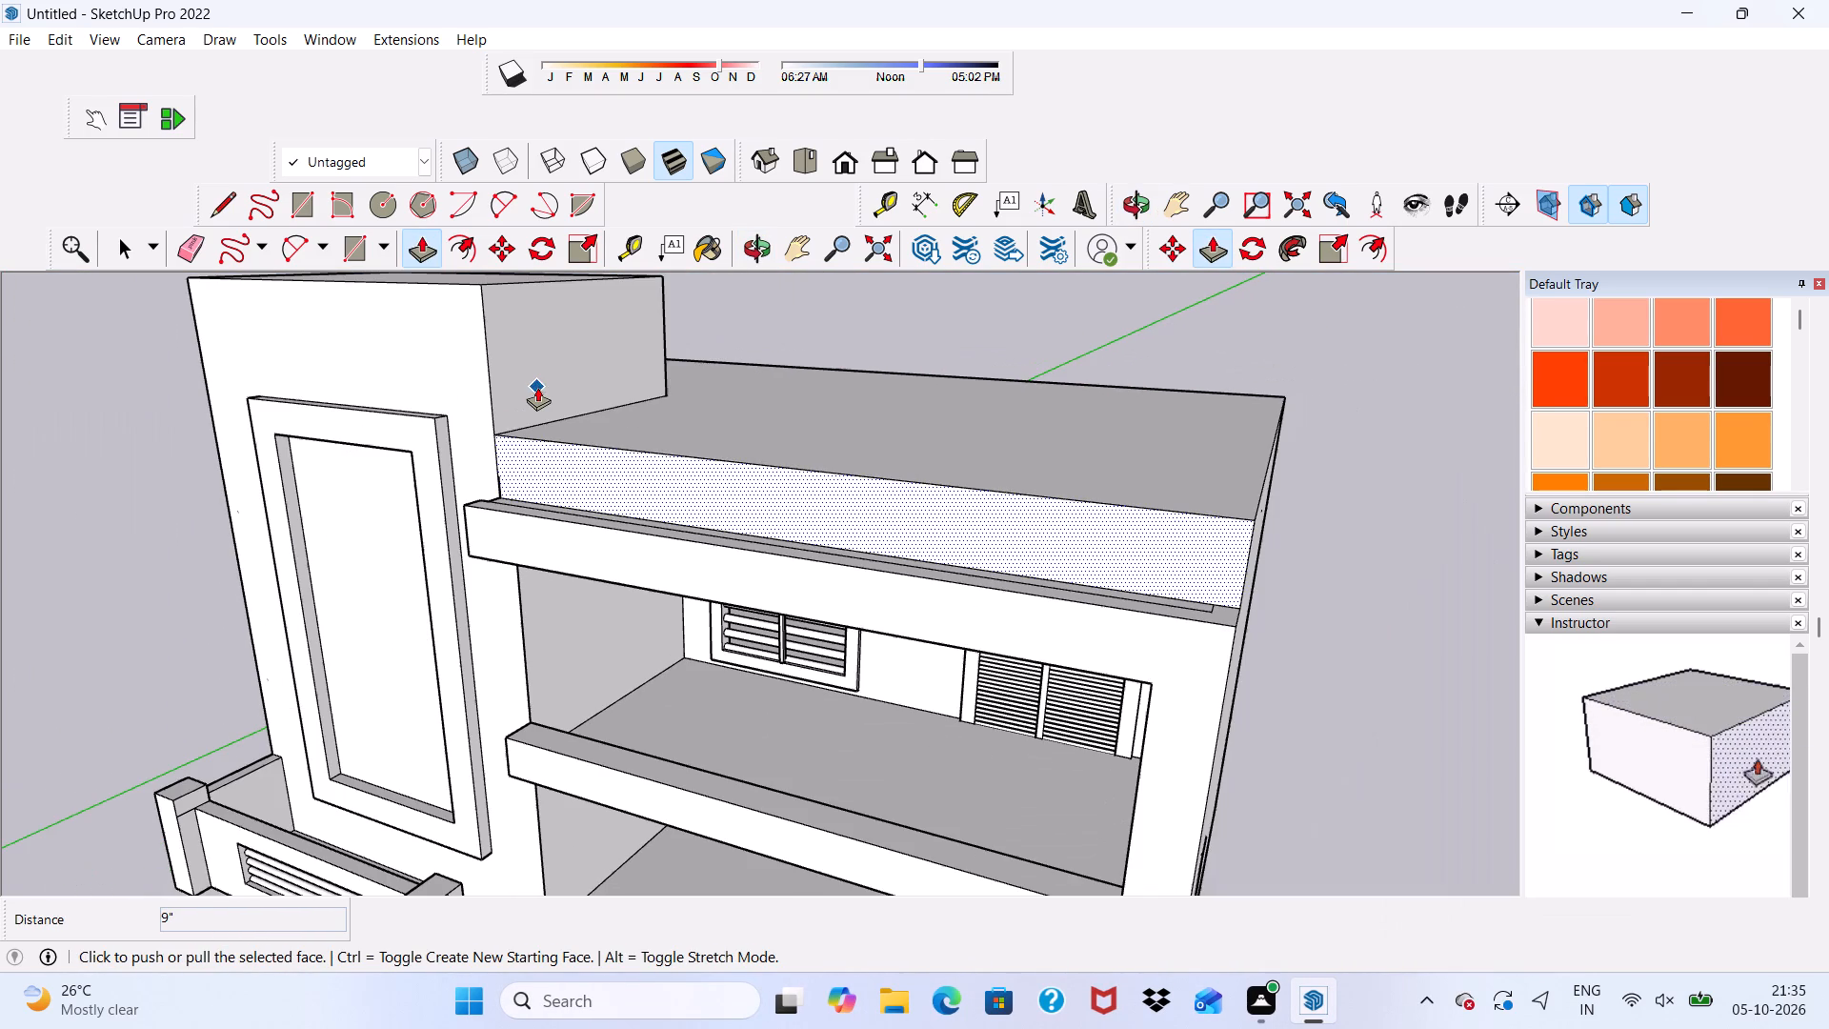
key("space")
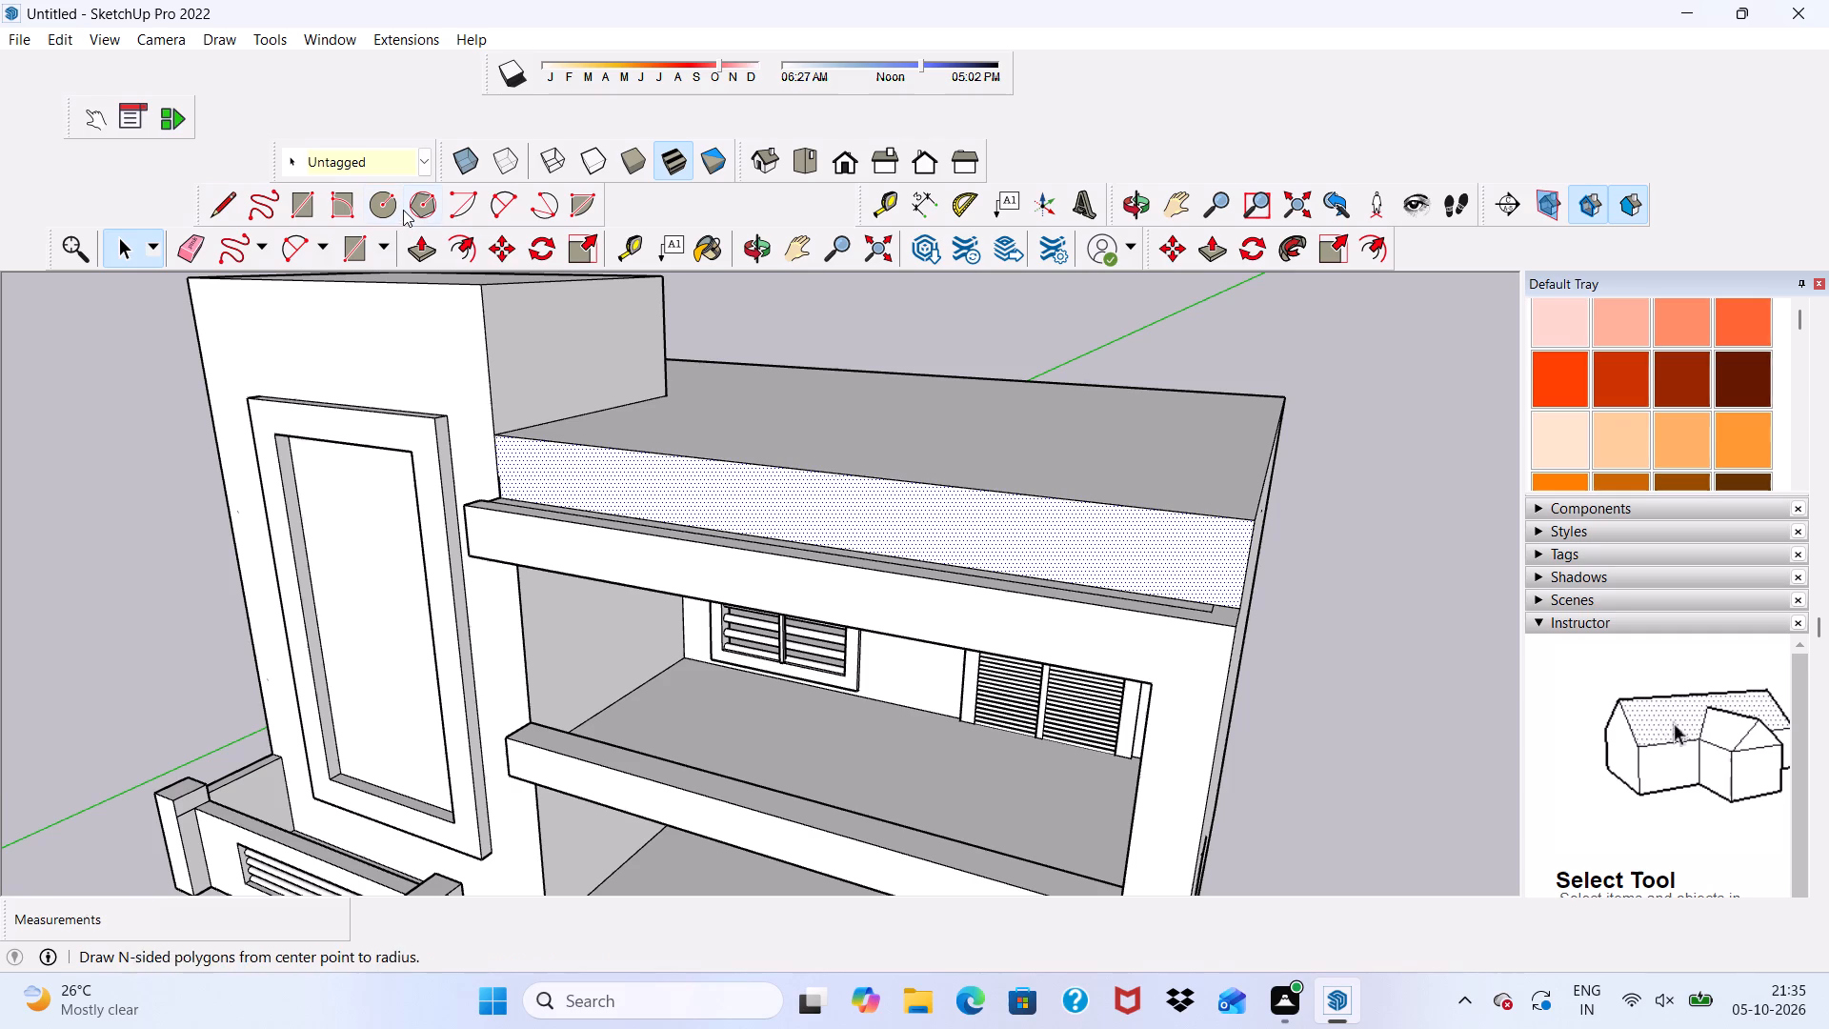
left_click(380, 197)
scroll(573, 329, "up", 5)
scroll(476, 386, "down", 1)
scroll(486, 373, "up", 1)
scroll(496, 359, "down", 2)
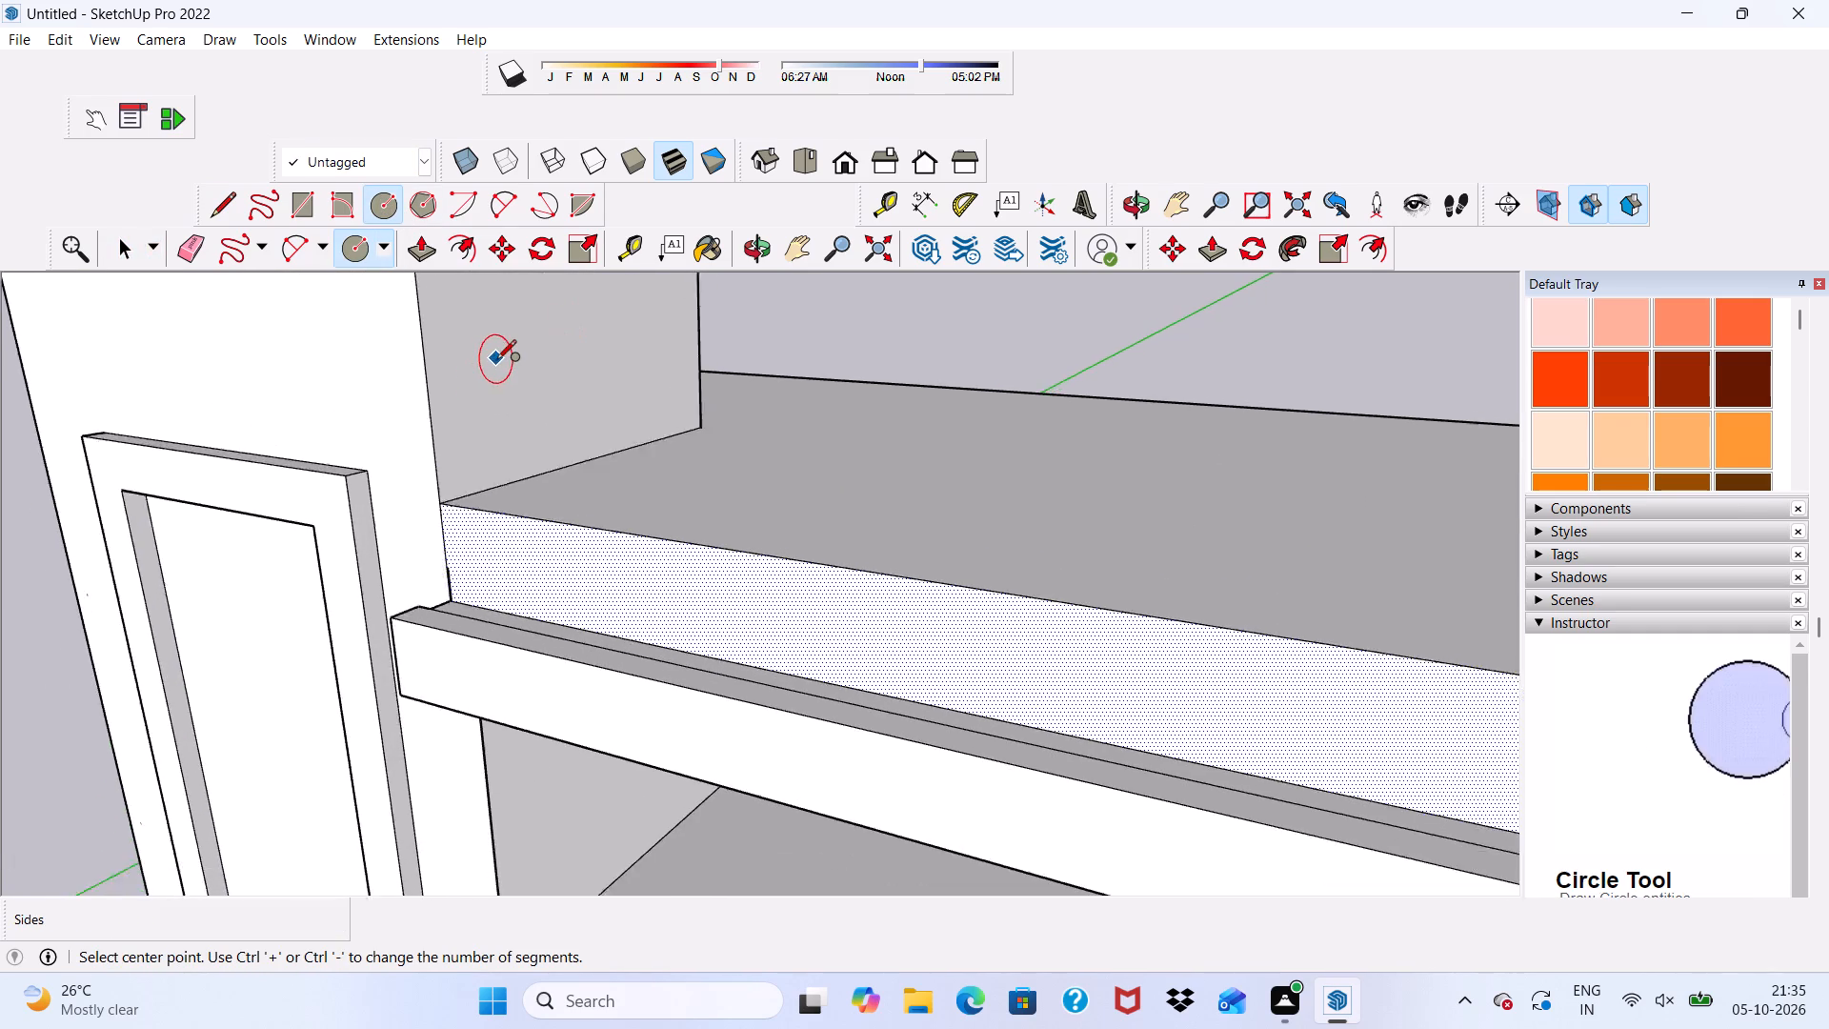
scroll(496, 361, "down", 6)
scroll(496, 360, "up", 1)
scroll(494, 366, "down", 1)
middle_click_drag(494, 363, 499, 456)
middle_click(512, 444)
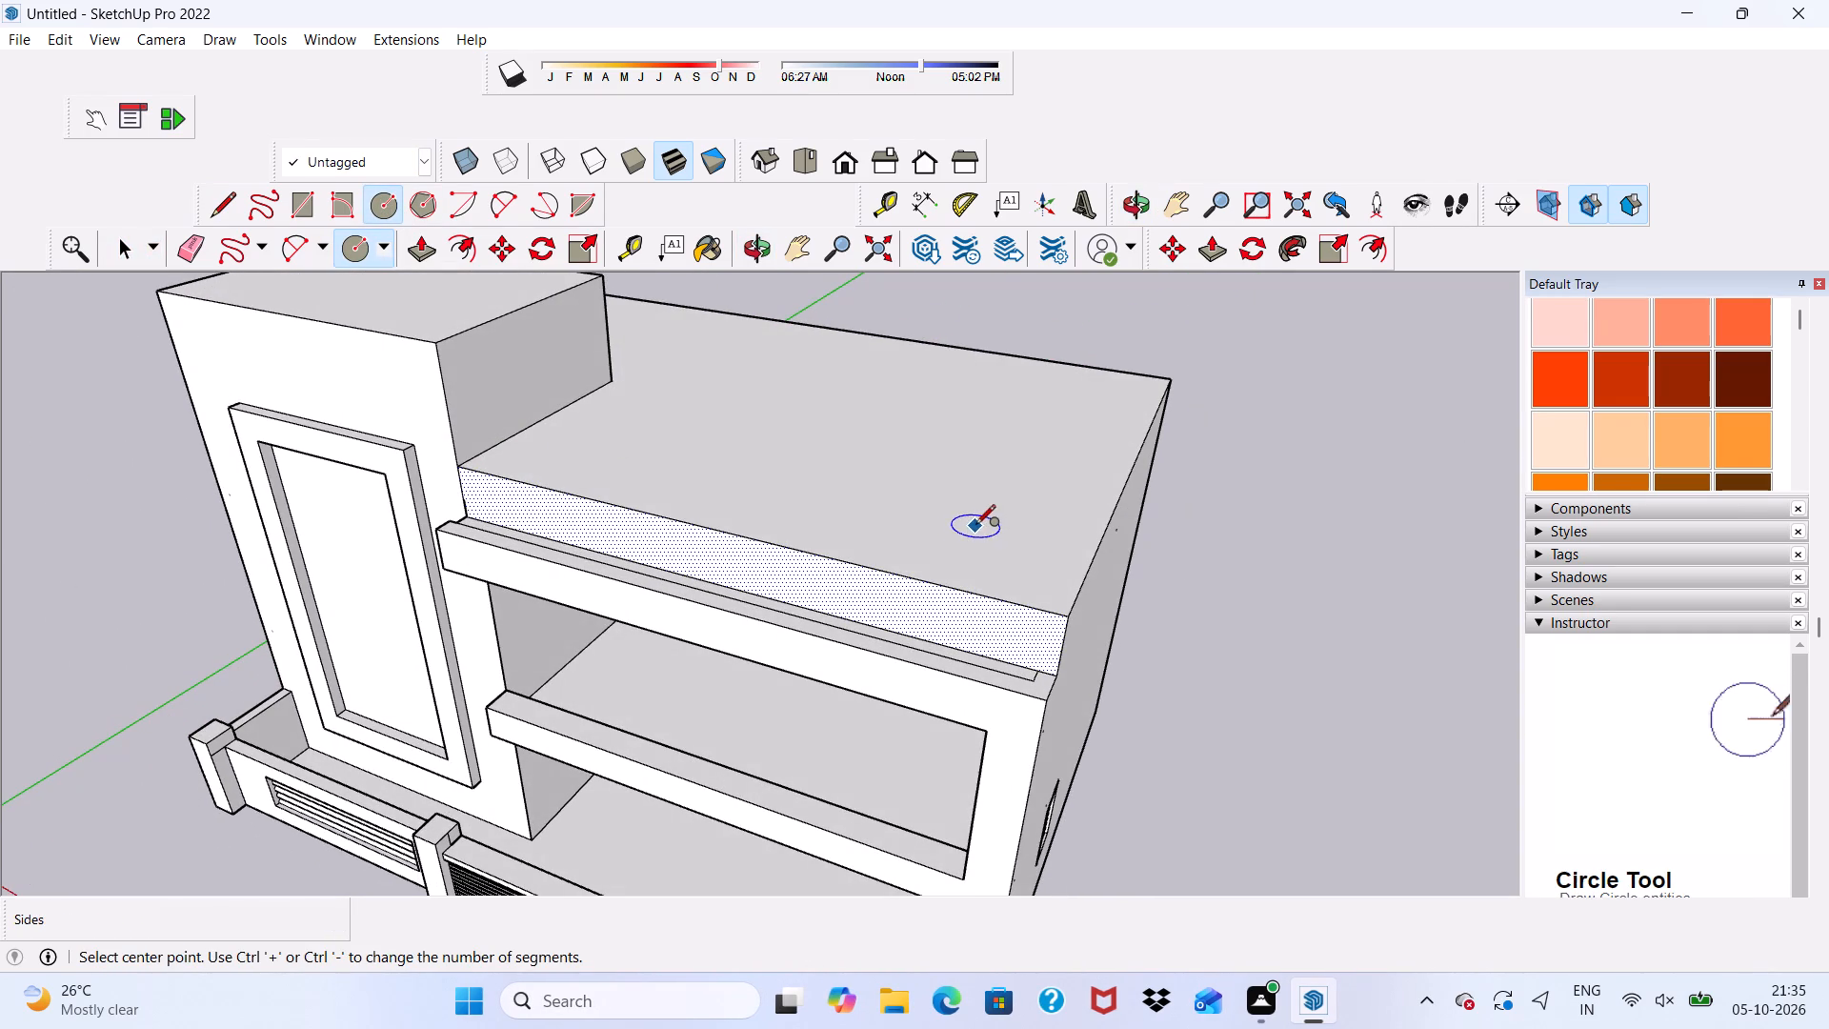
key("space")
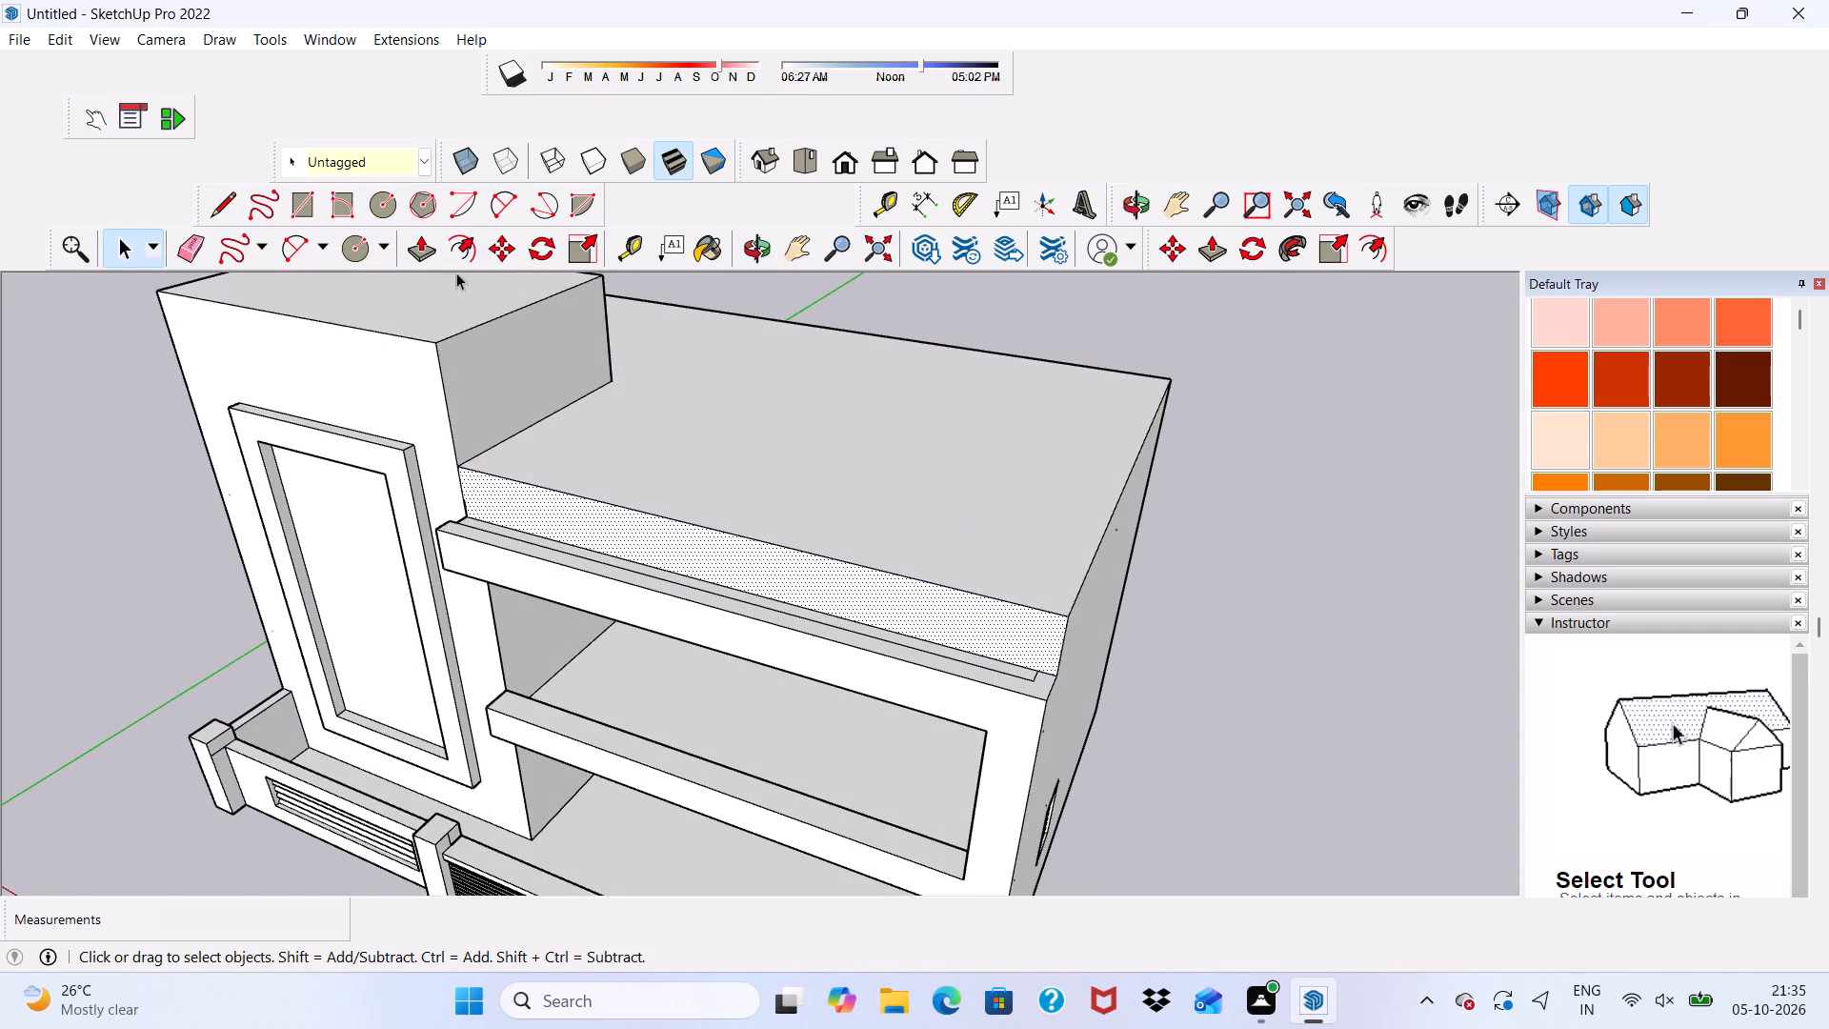
Offset the lower block's roof outline inward by about 6 9/16" to form a border strip.
left_click(462, 244)
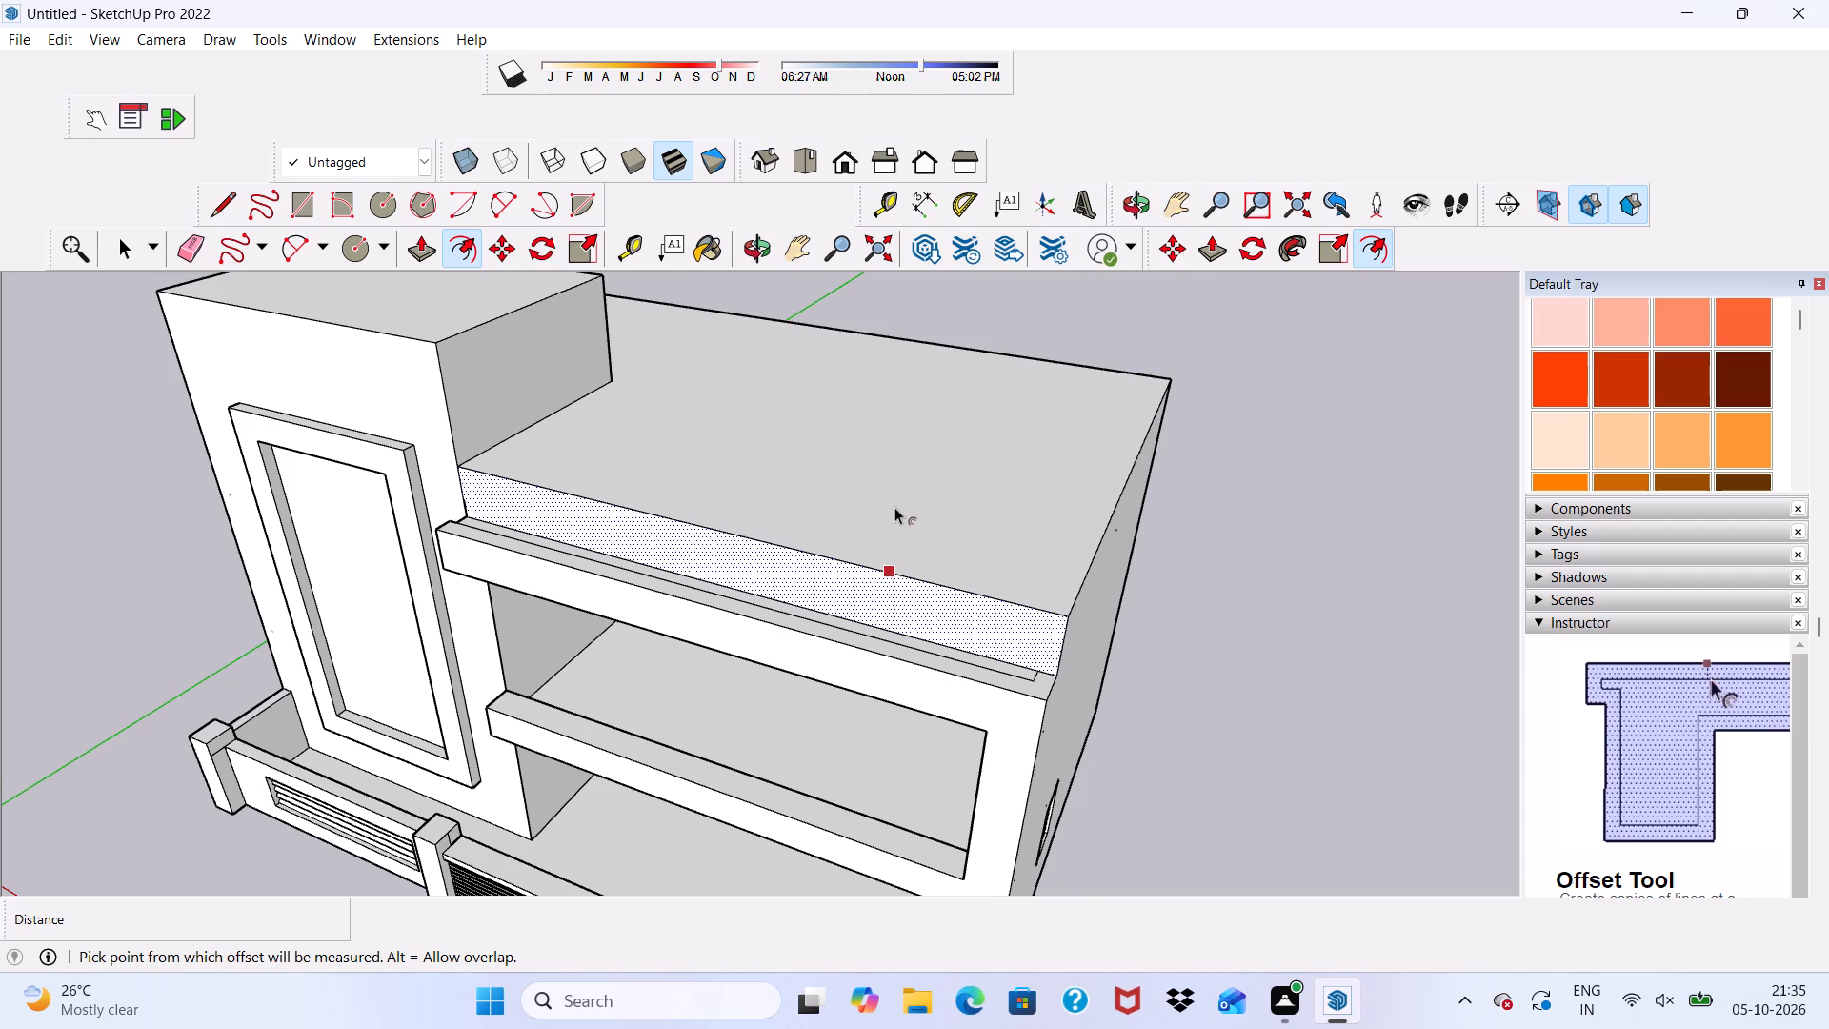
key("space")
left_click(924, 463)
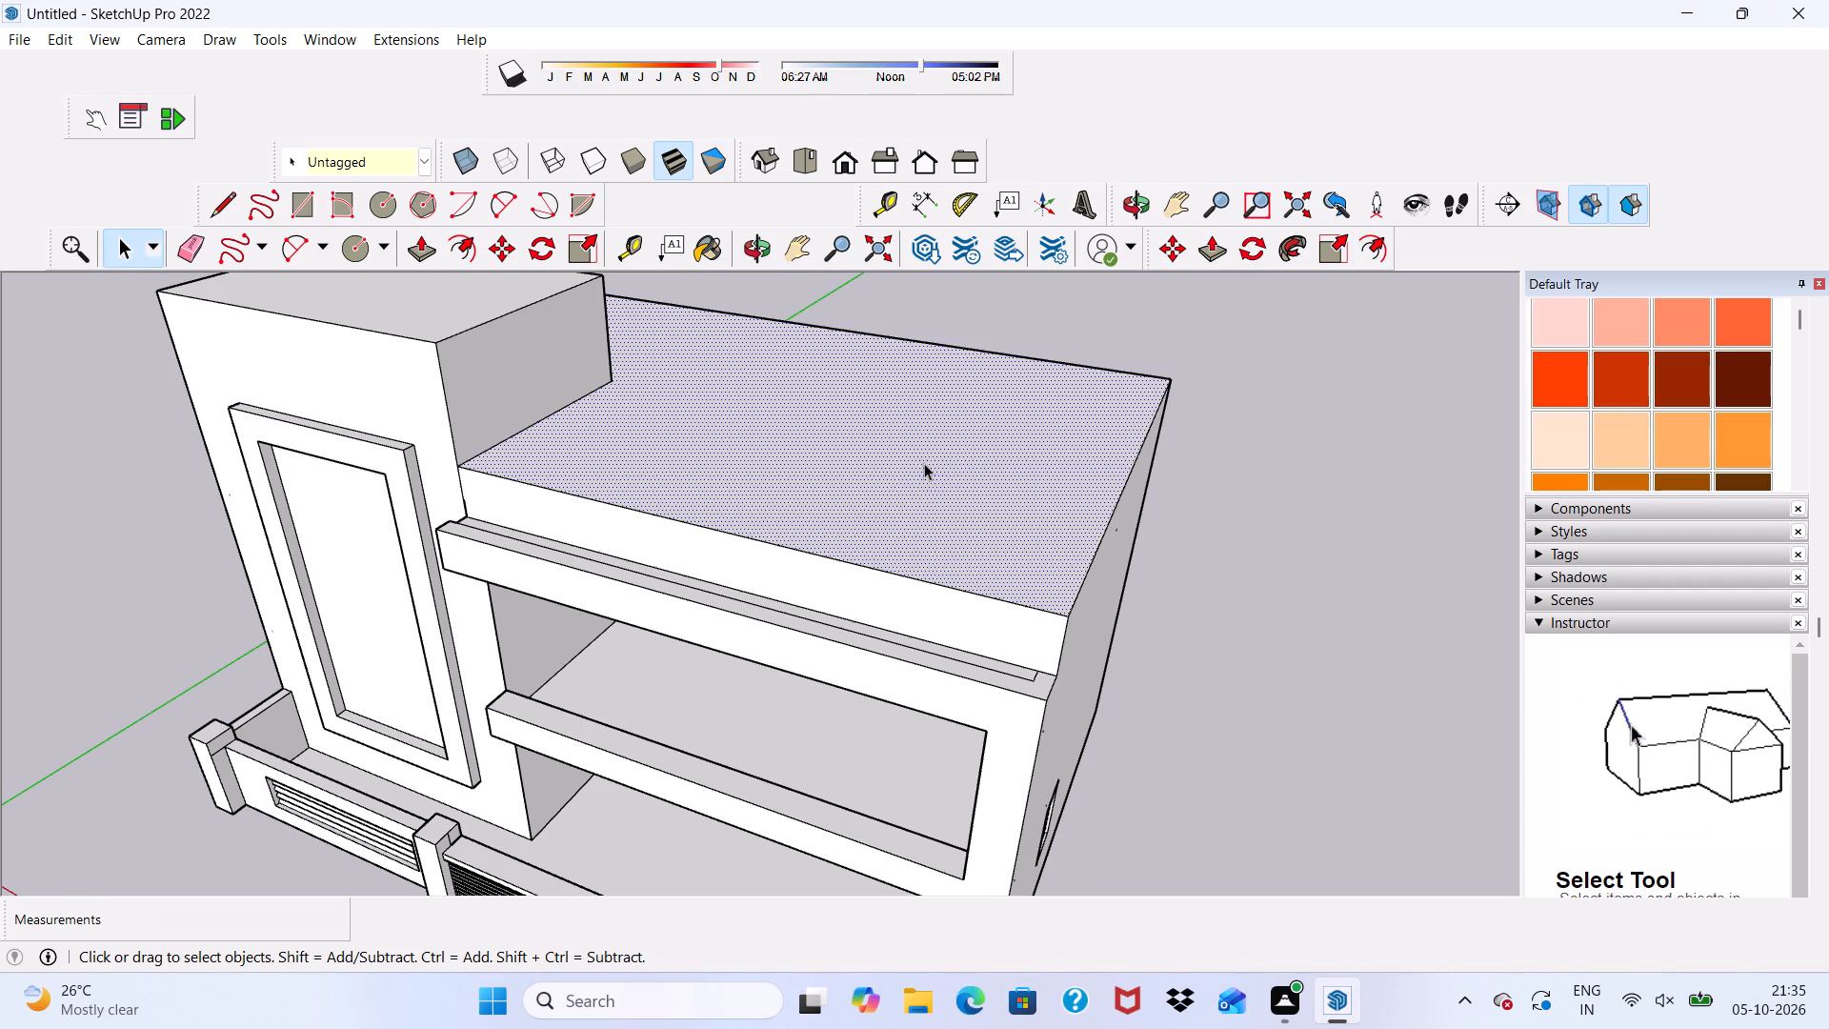
left_click(456, 240)
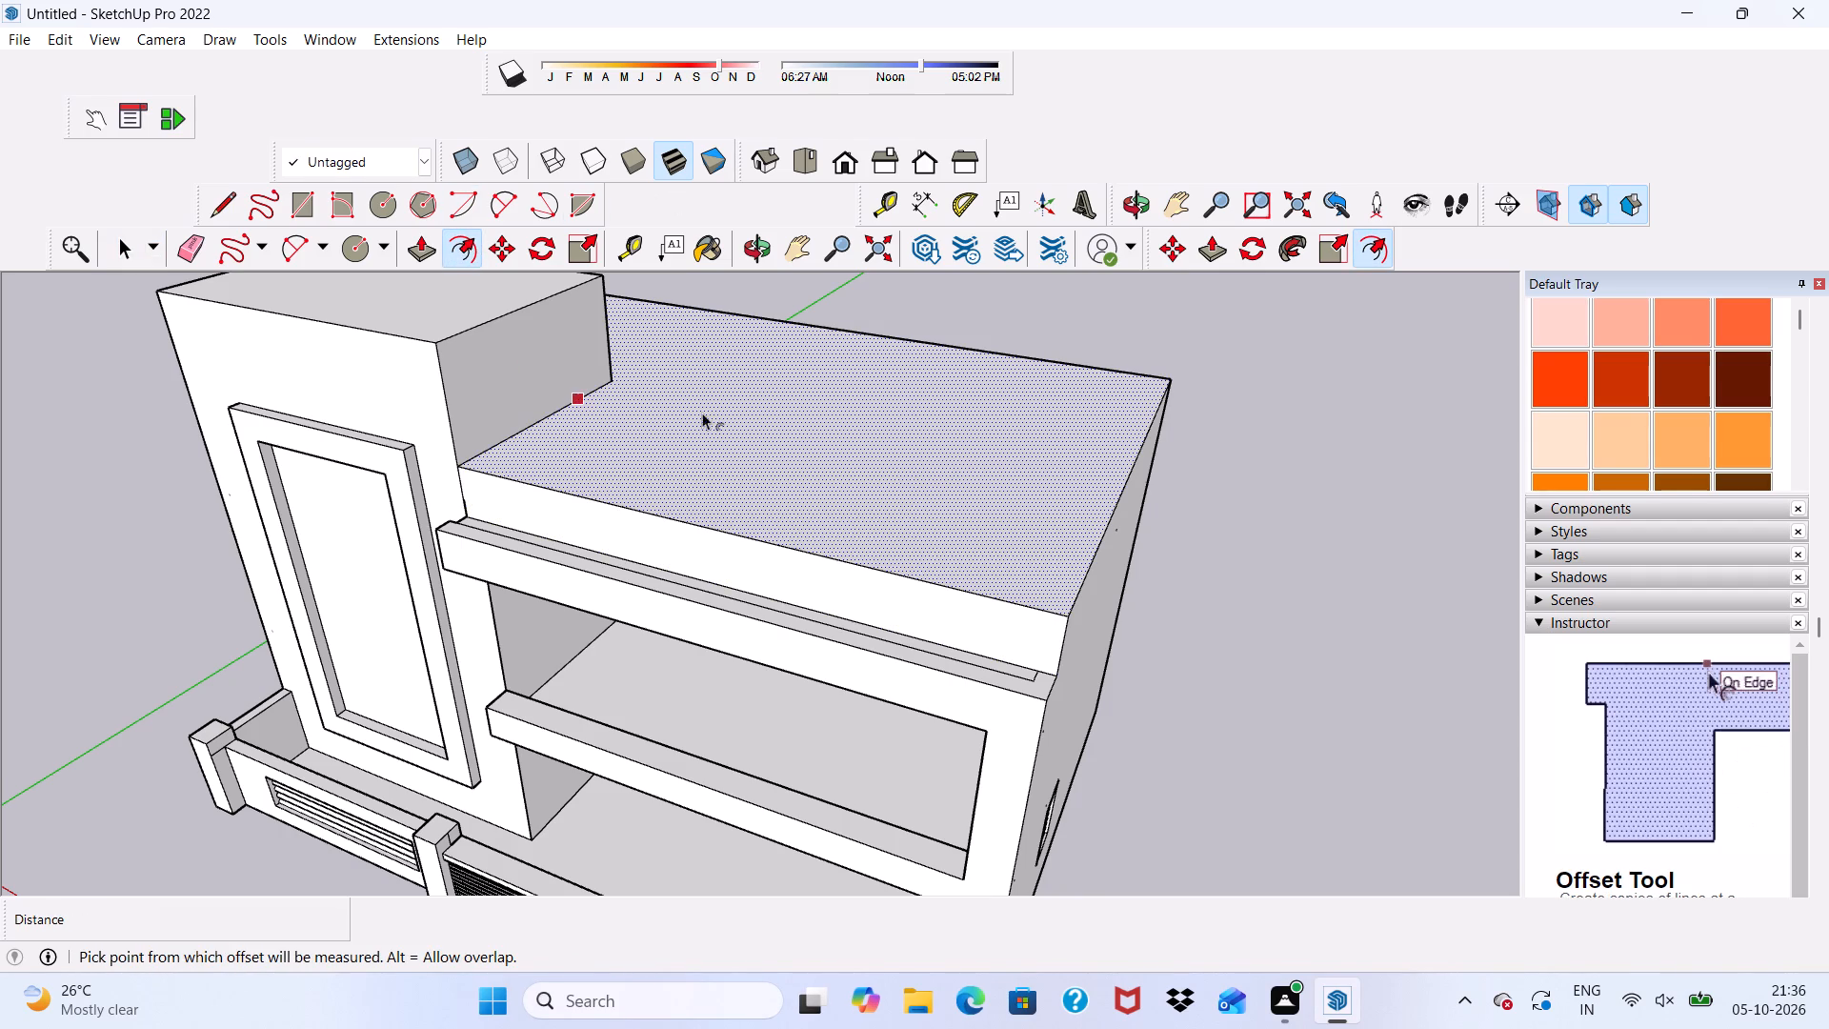
left_click(820, 329)
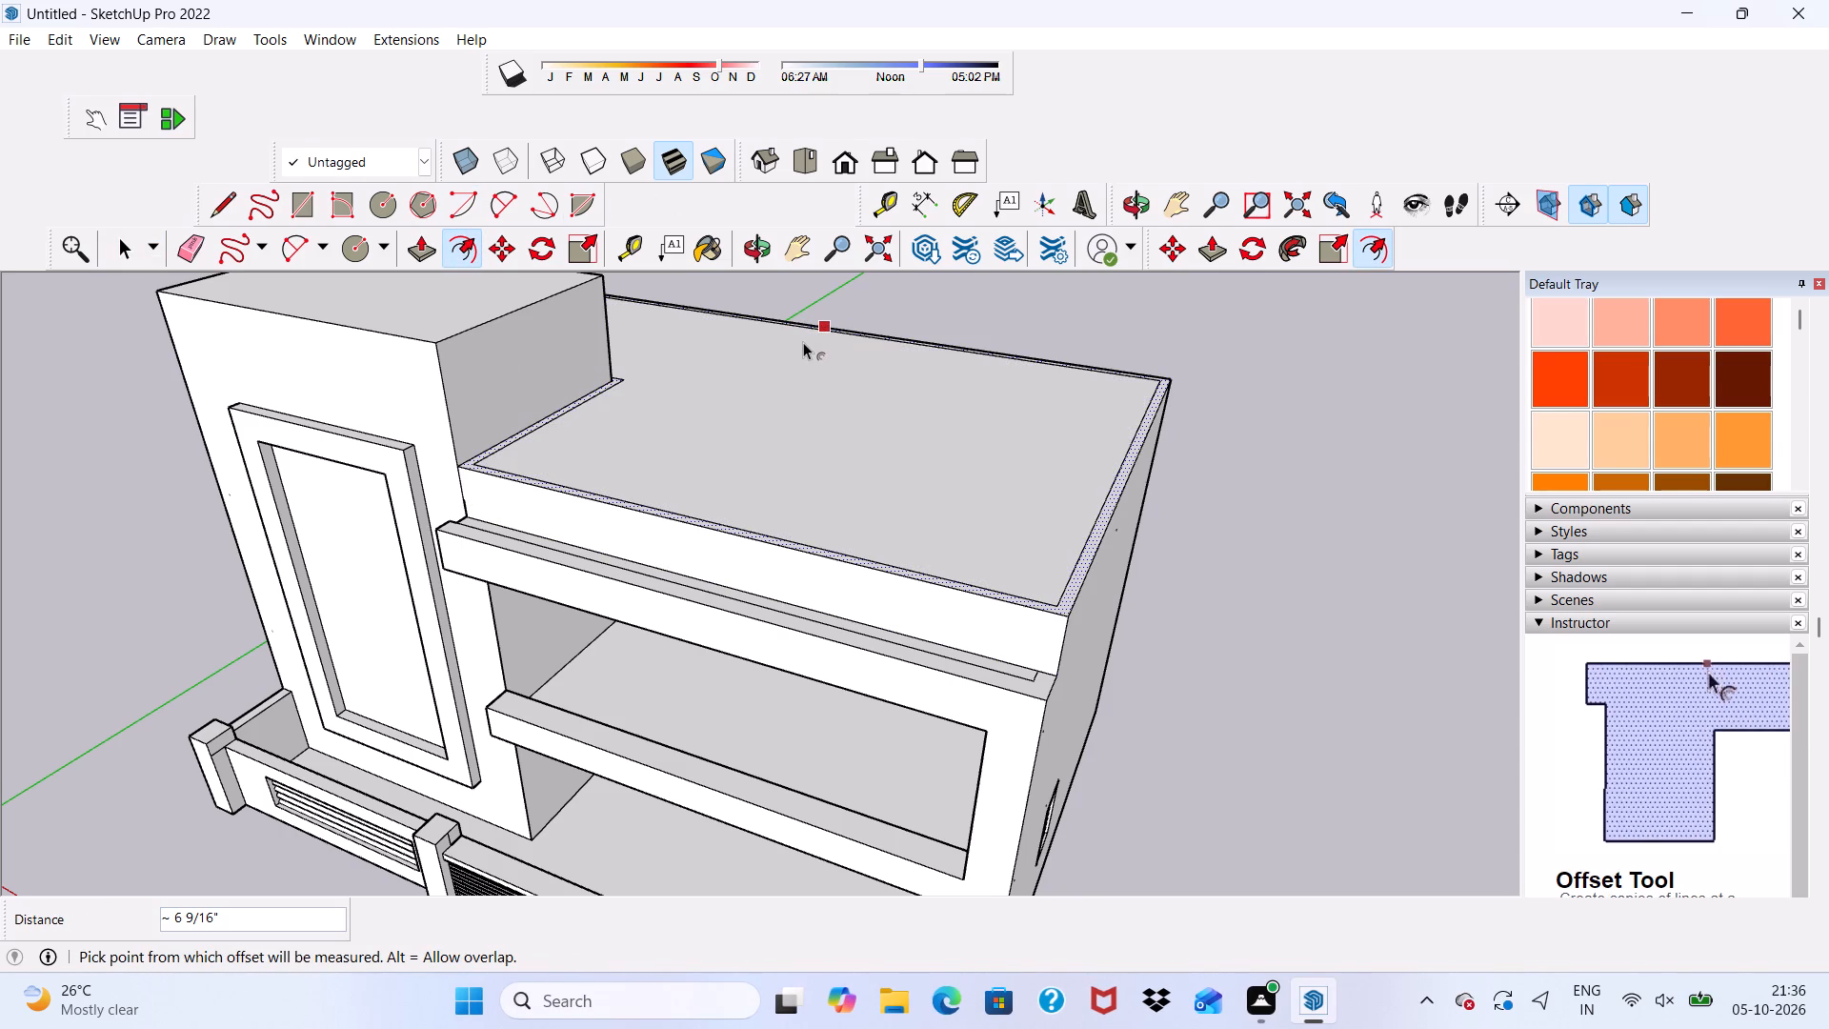
scroll(970, 415, "up", 2)
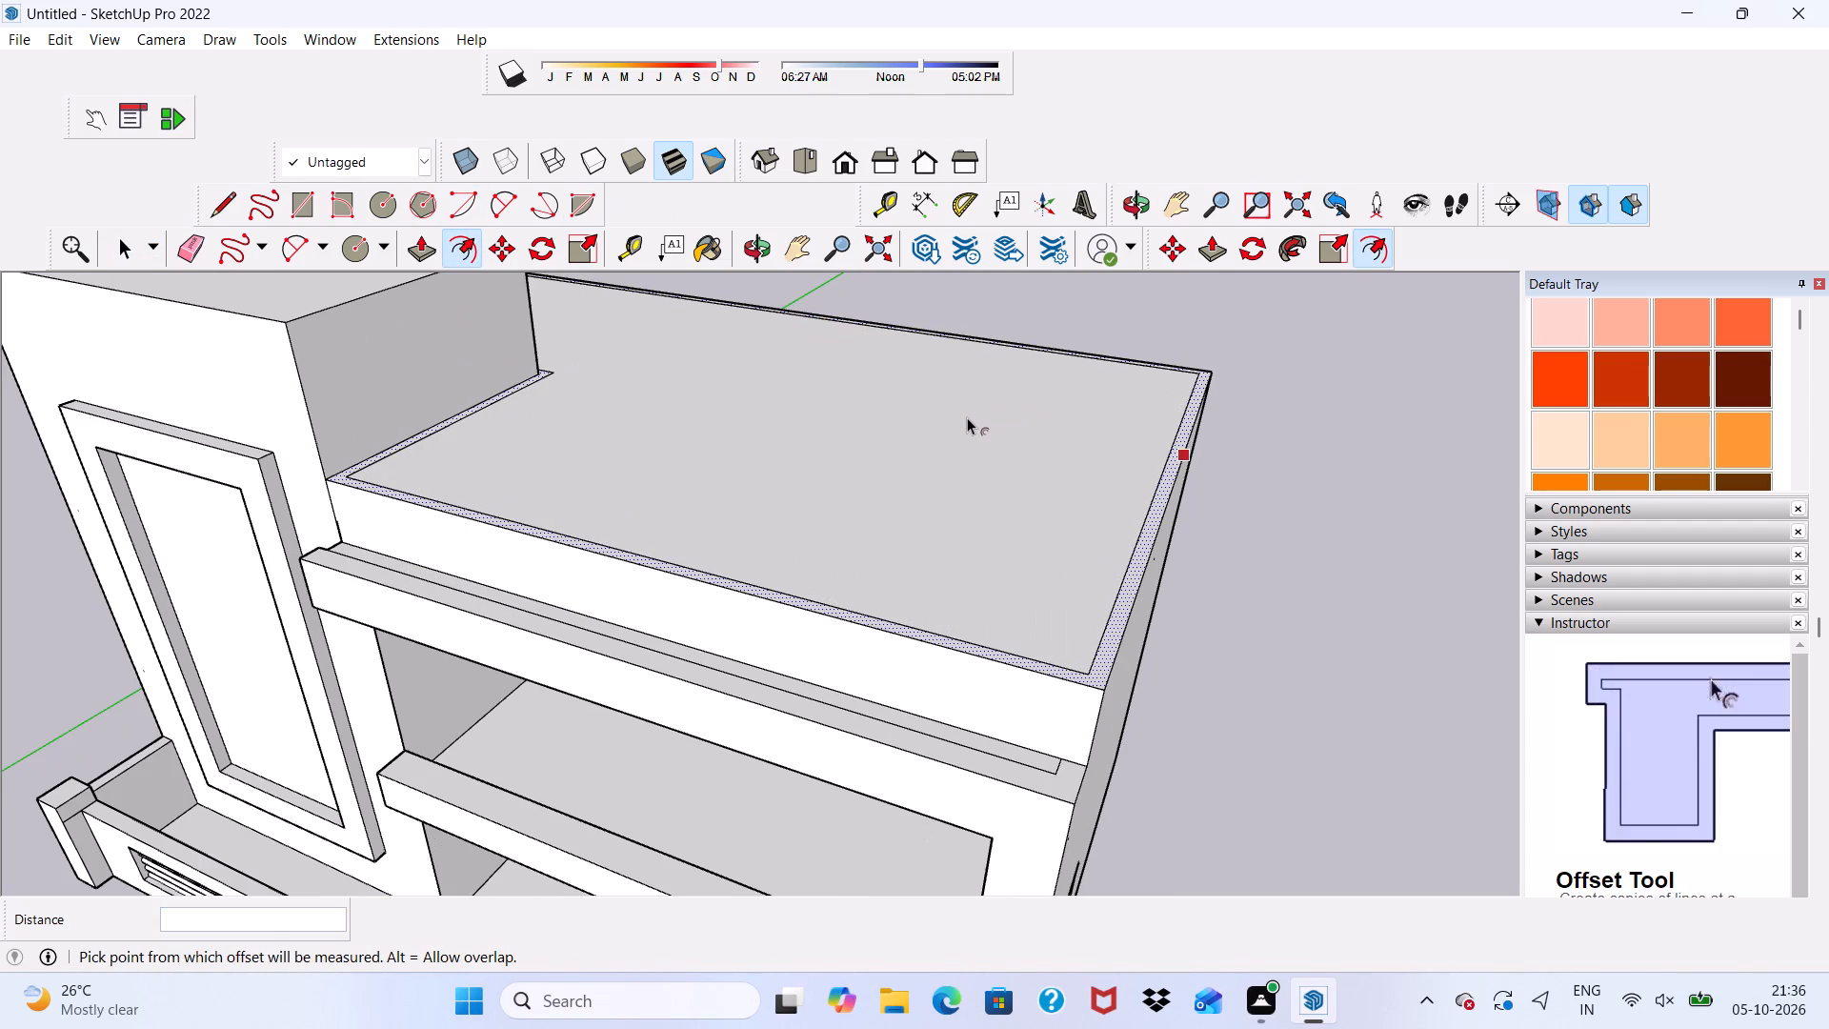
key("space")
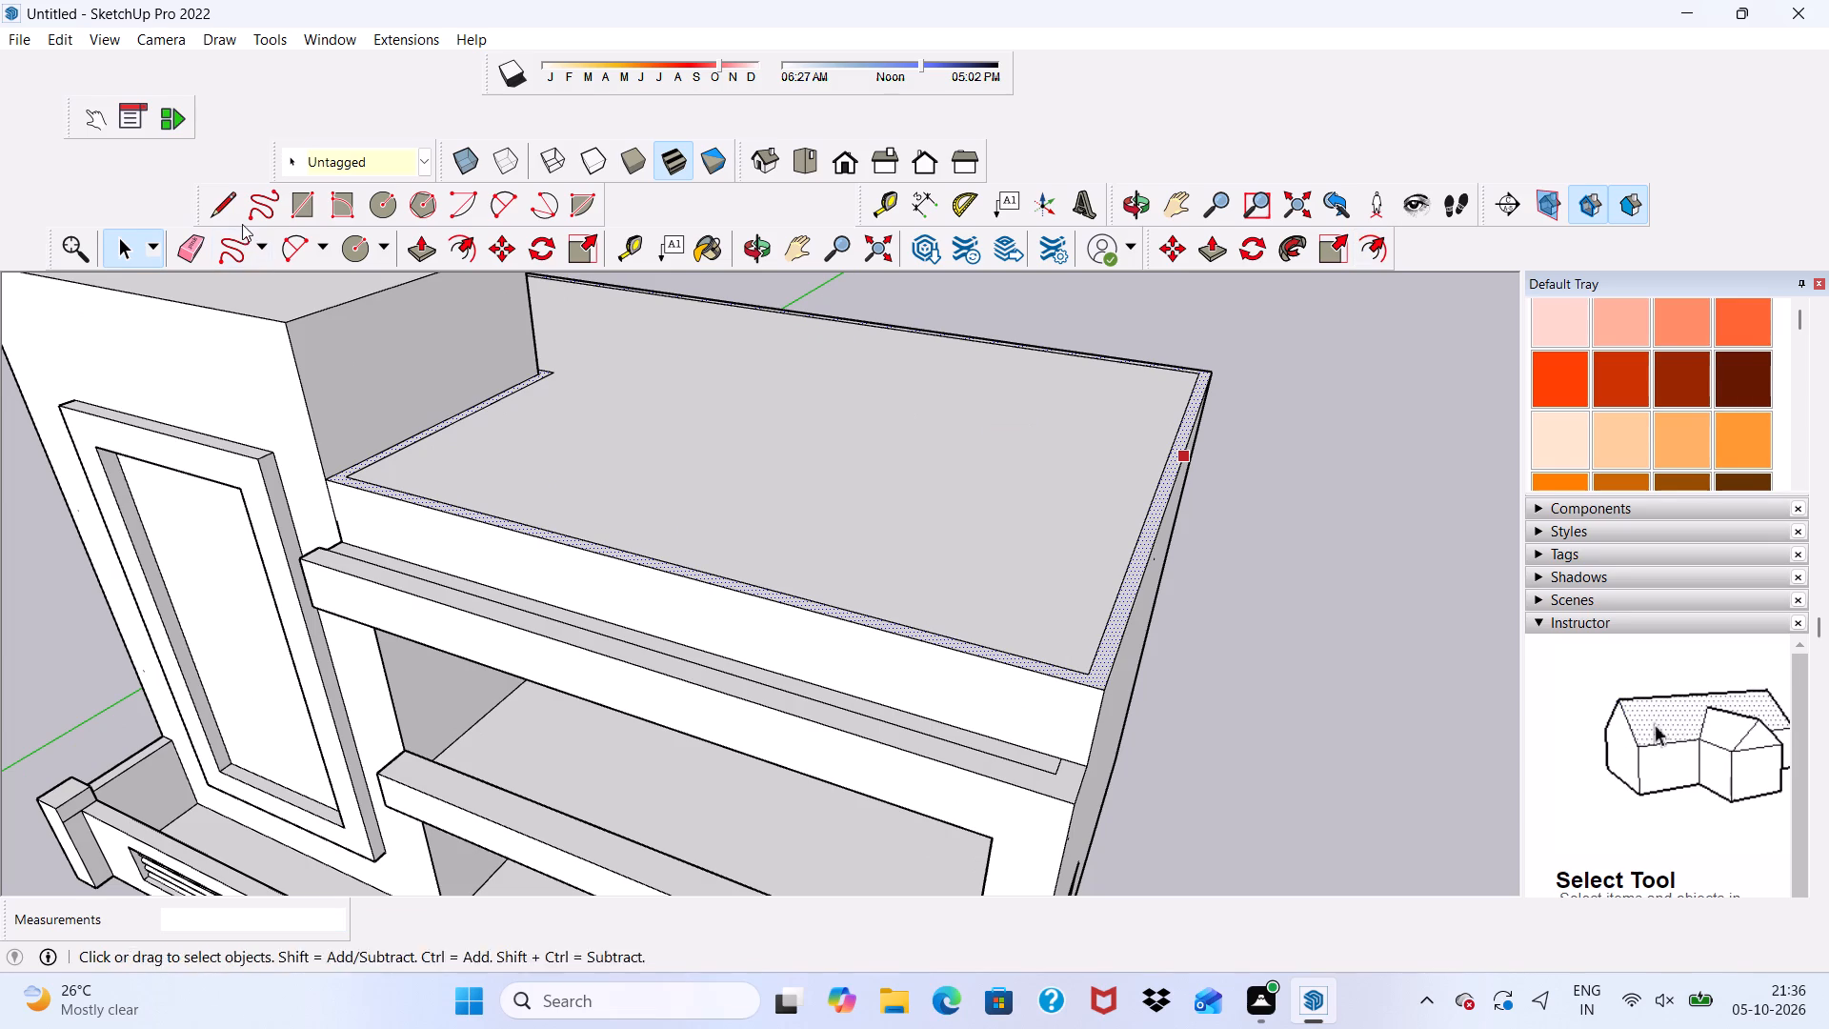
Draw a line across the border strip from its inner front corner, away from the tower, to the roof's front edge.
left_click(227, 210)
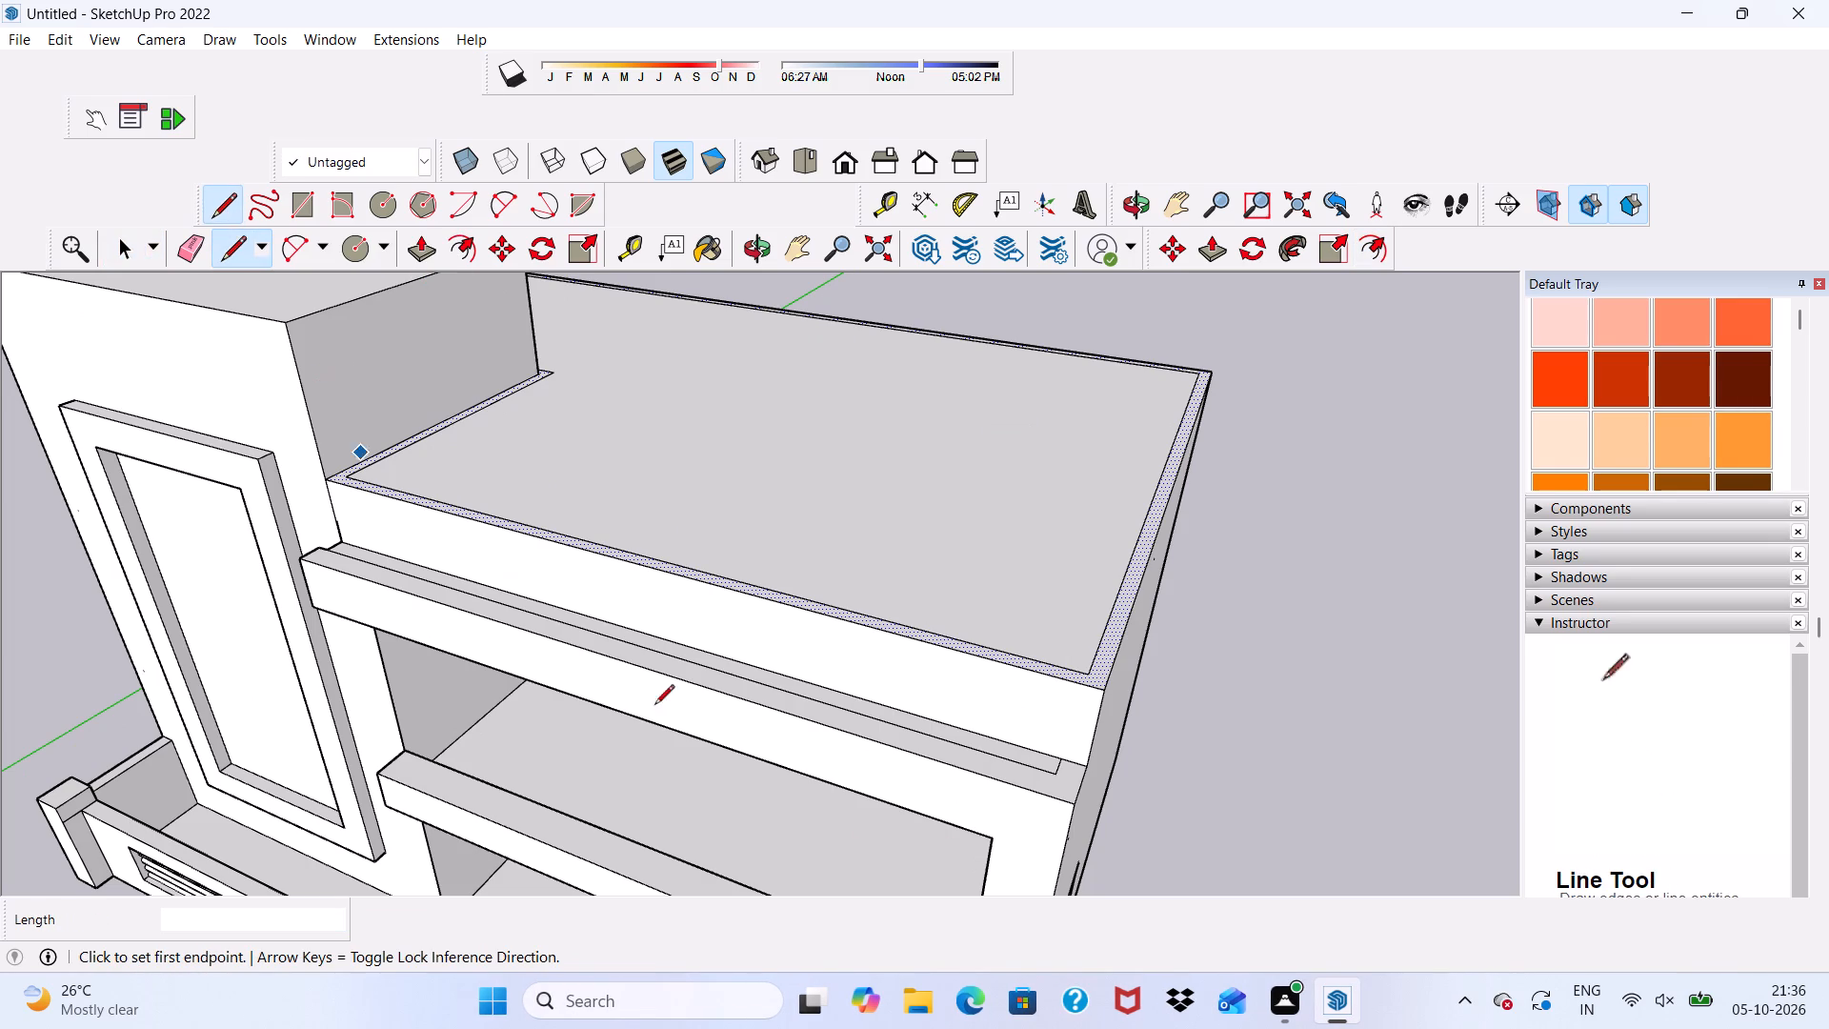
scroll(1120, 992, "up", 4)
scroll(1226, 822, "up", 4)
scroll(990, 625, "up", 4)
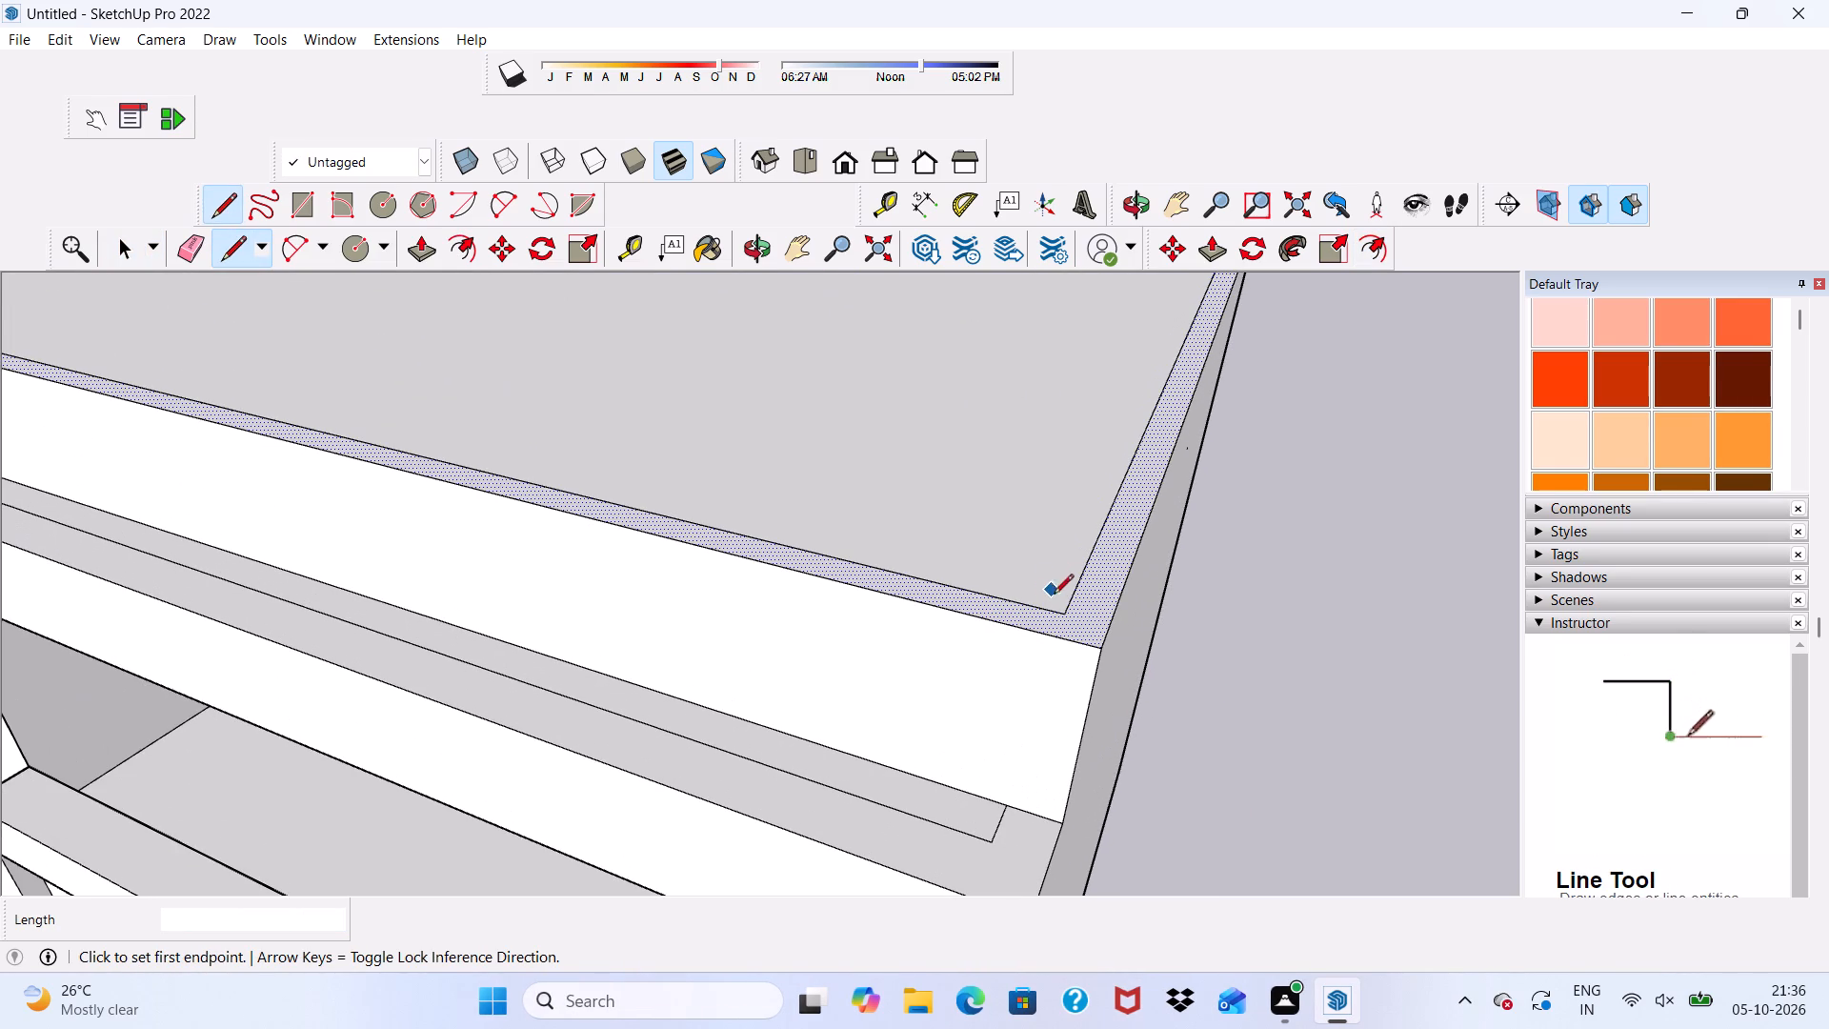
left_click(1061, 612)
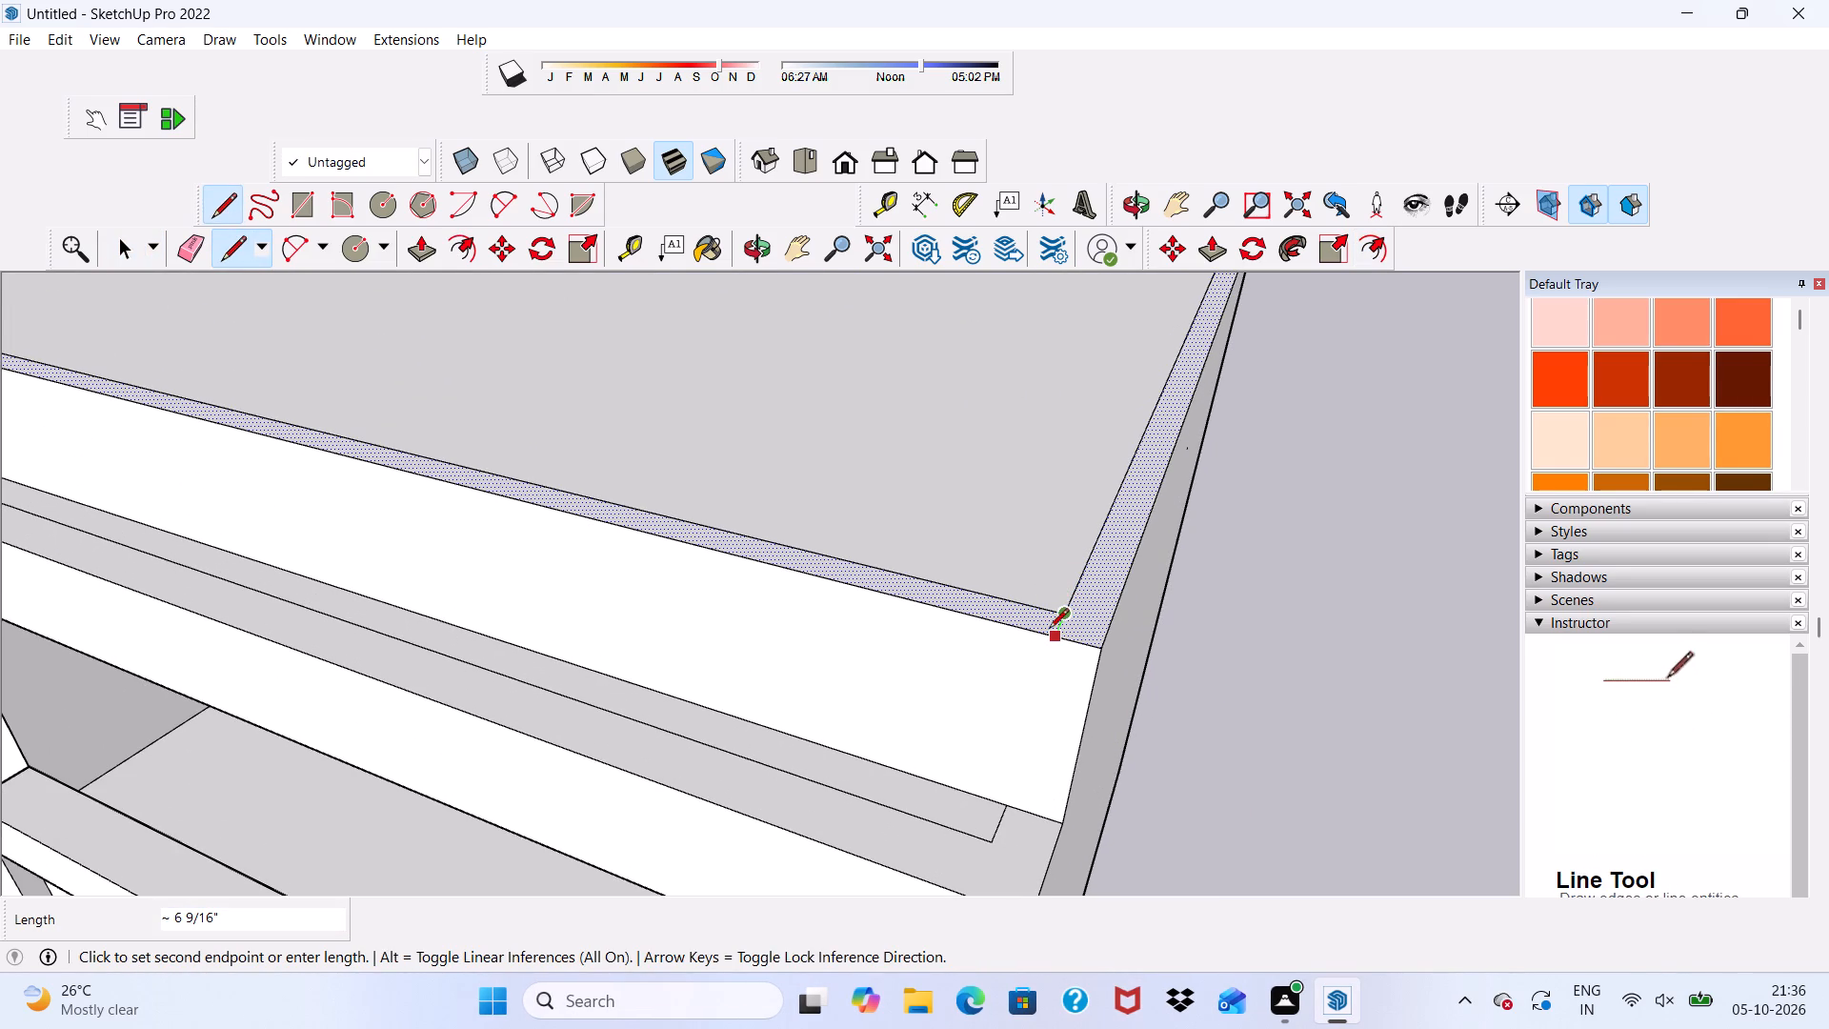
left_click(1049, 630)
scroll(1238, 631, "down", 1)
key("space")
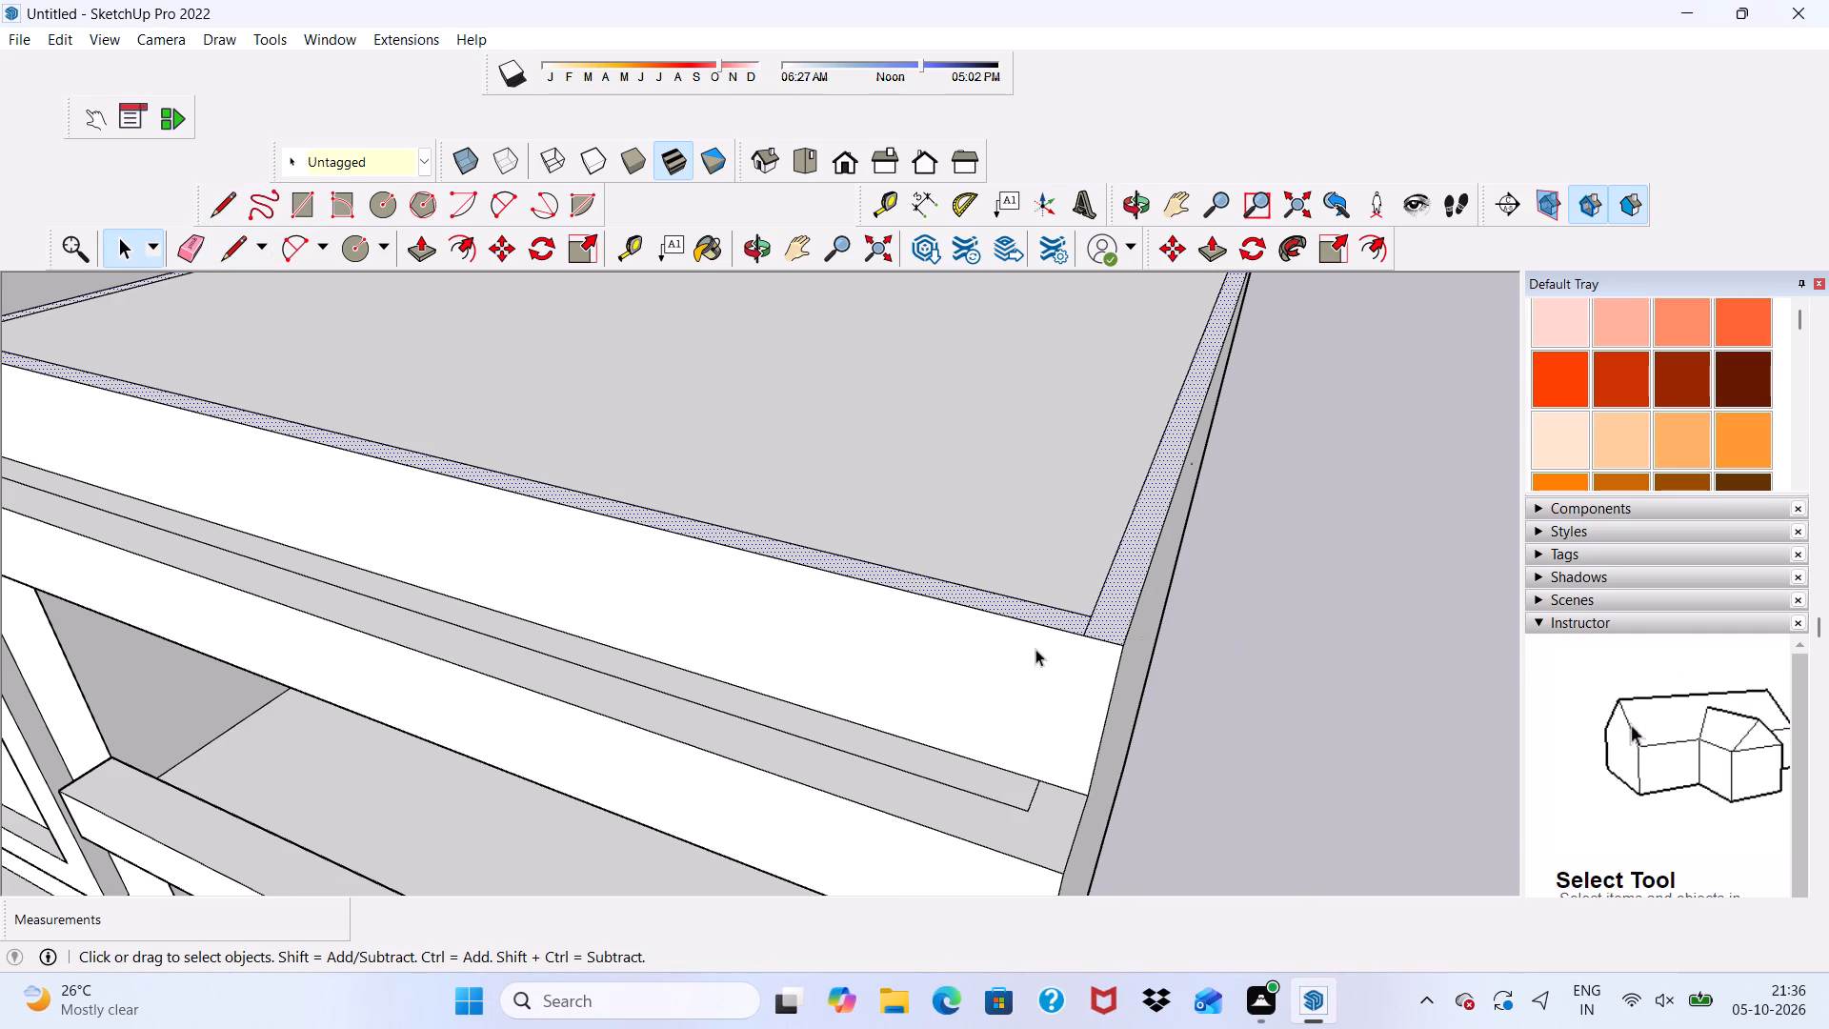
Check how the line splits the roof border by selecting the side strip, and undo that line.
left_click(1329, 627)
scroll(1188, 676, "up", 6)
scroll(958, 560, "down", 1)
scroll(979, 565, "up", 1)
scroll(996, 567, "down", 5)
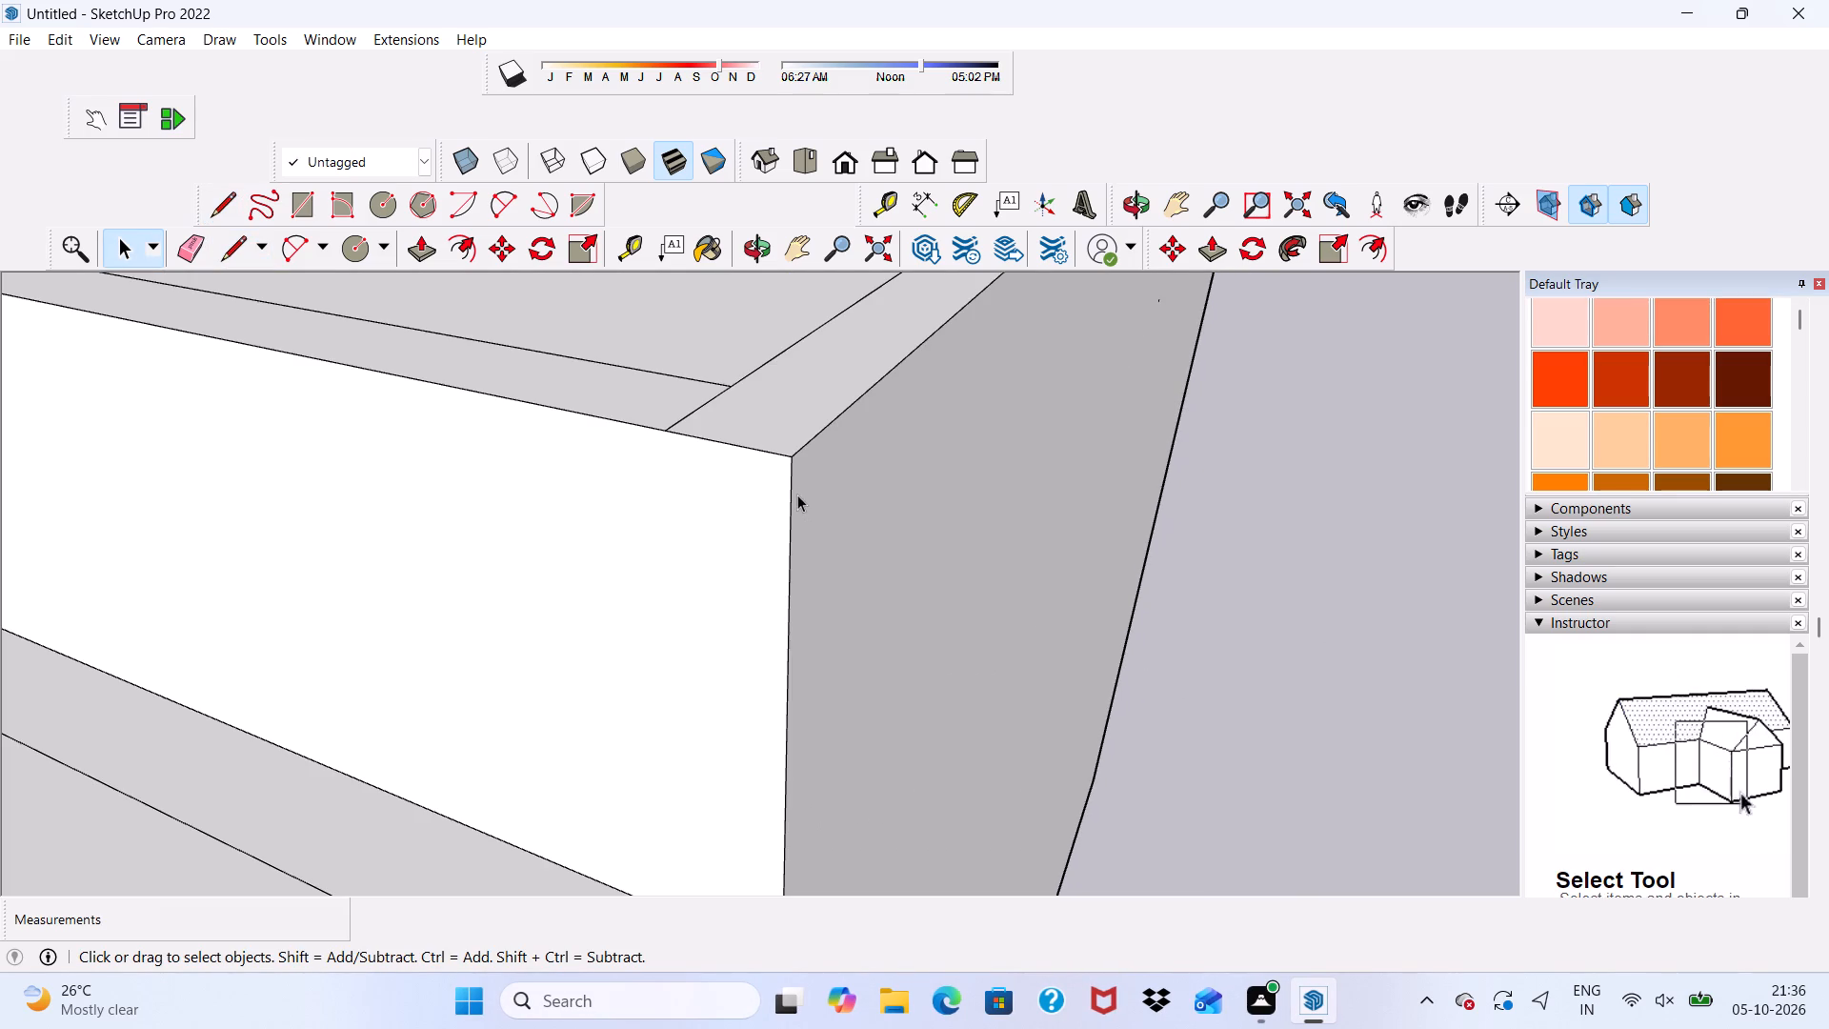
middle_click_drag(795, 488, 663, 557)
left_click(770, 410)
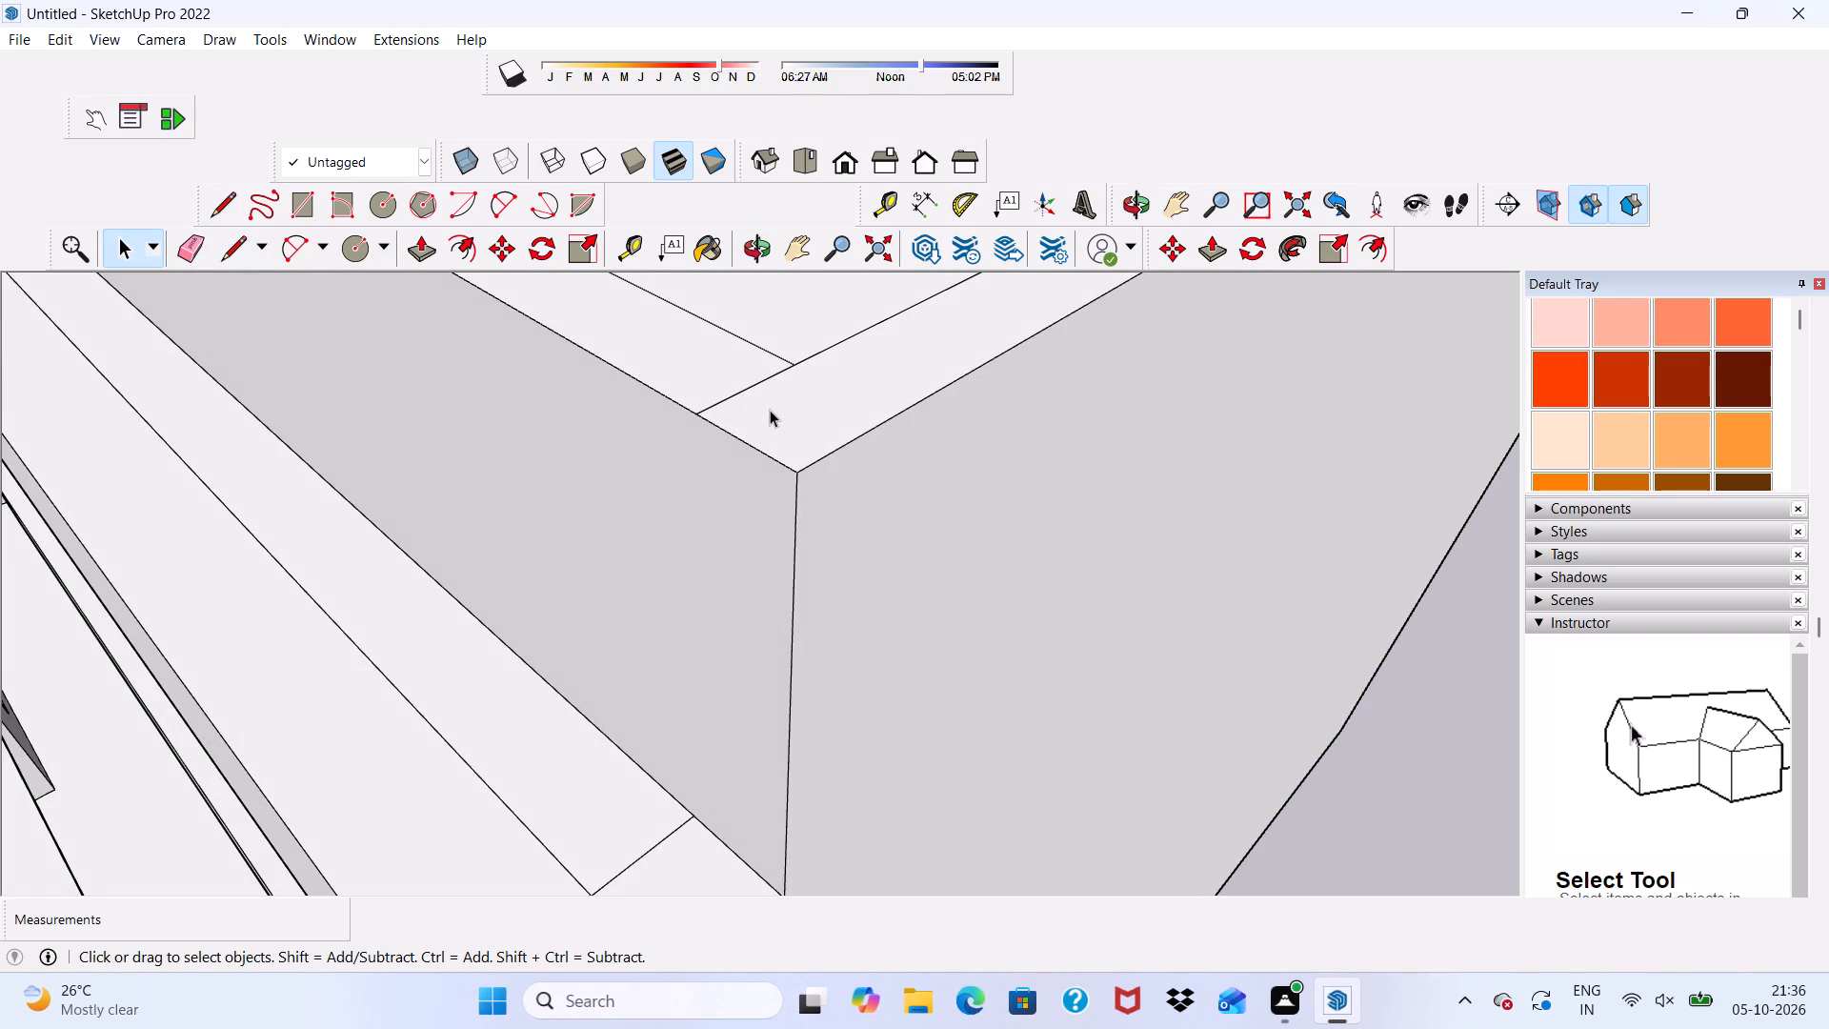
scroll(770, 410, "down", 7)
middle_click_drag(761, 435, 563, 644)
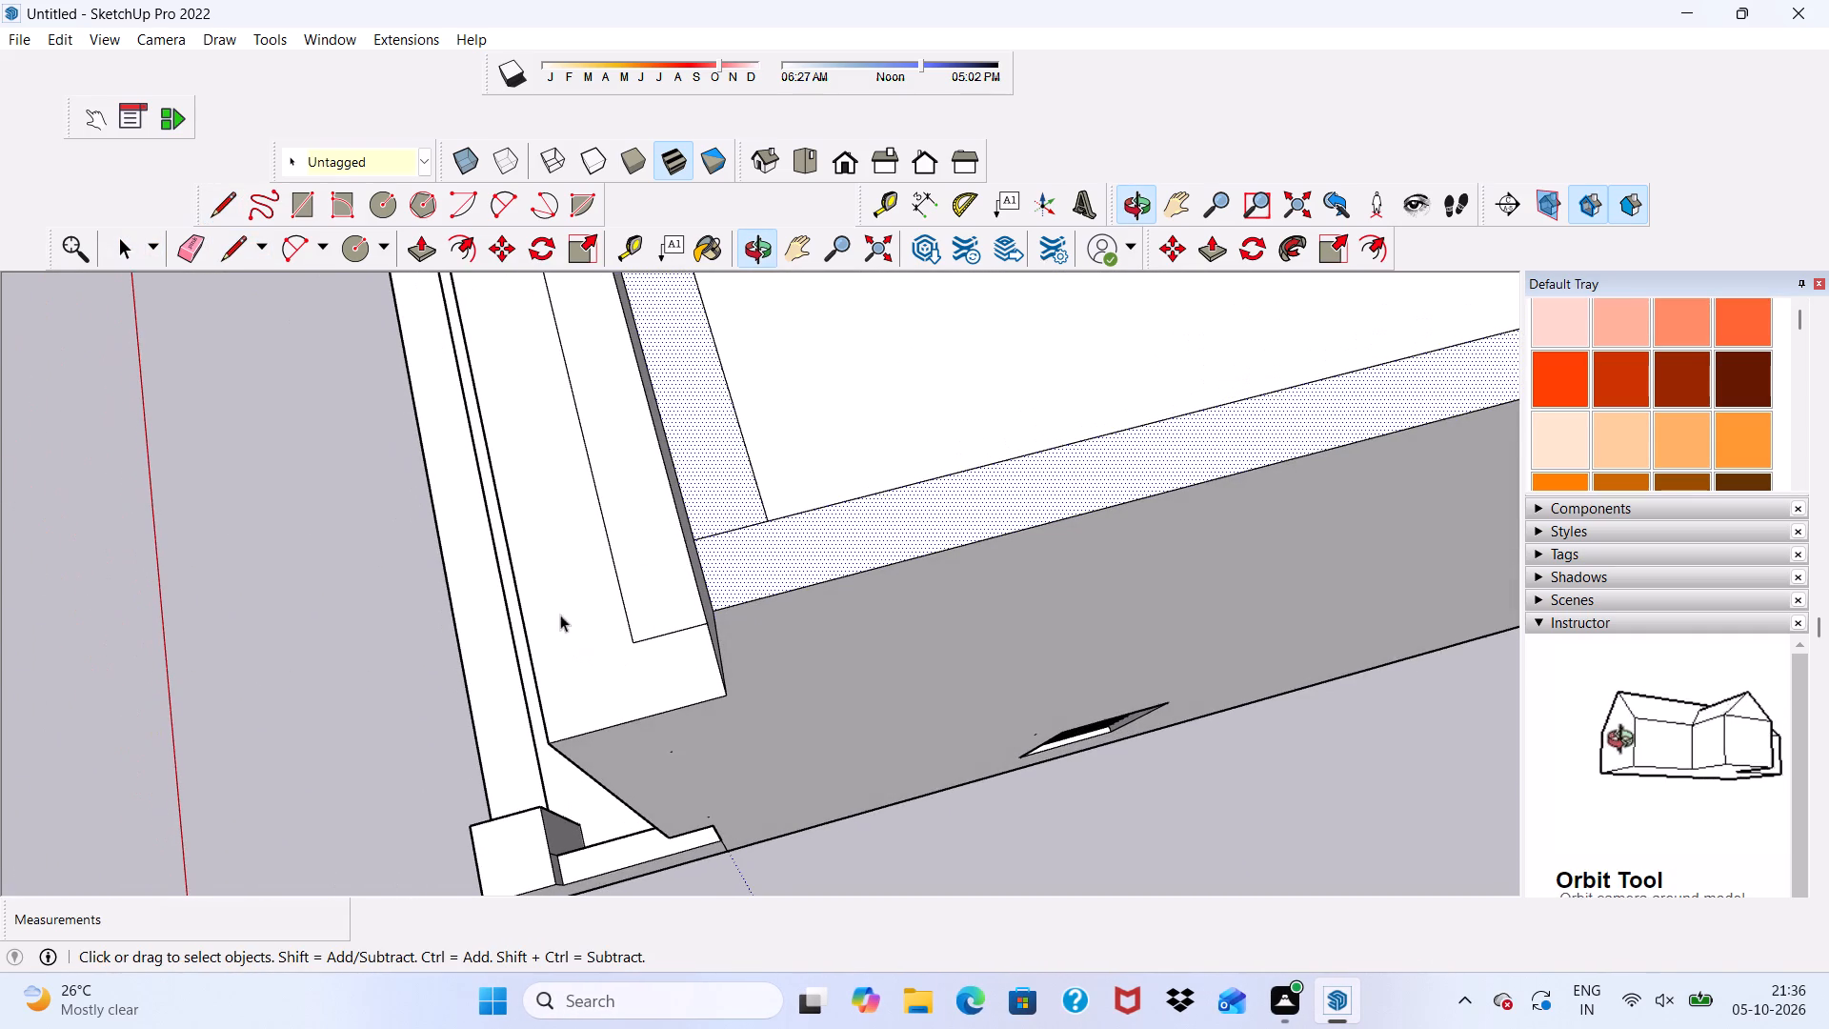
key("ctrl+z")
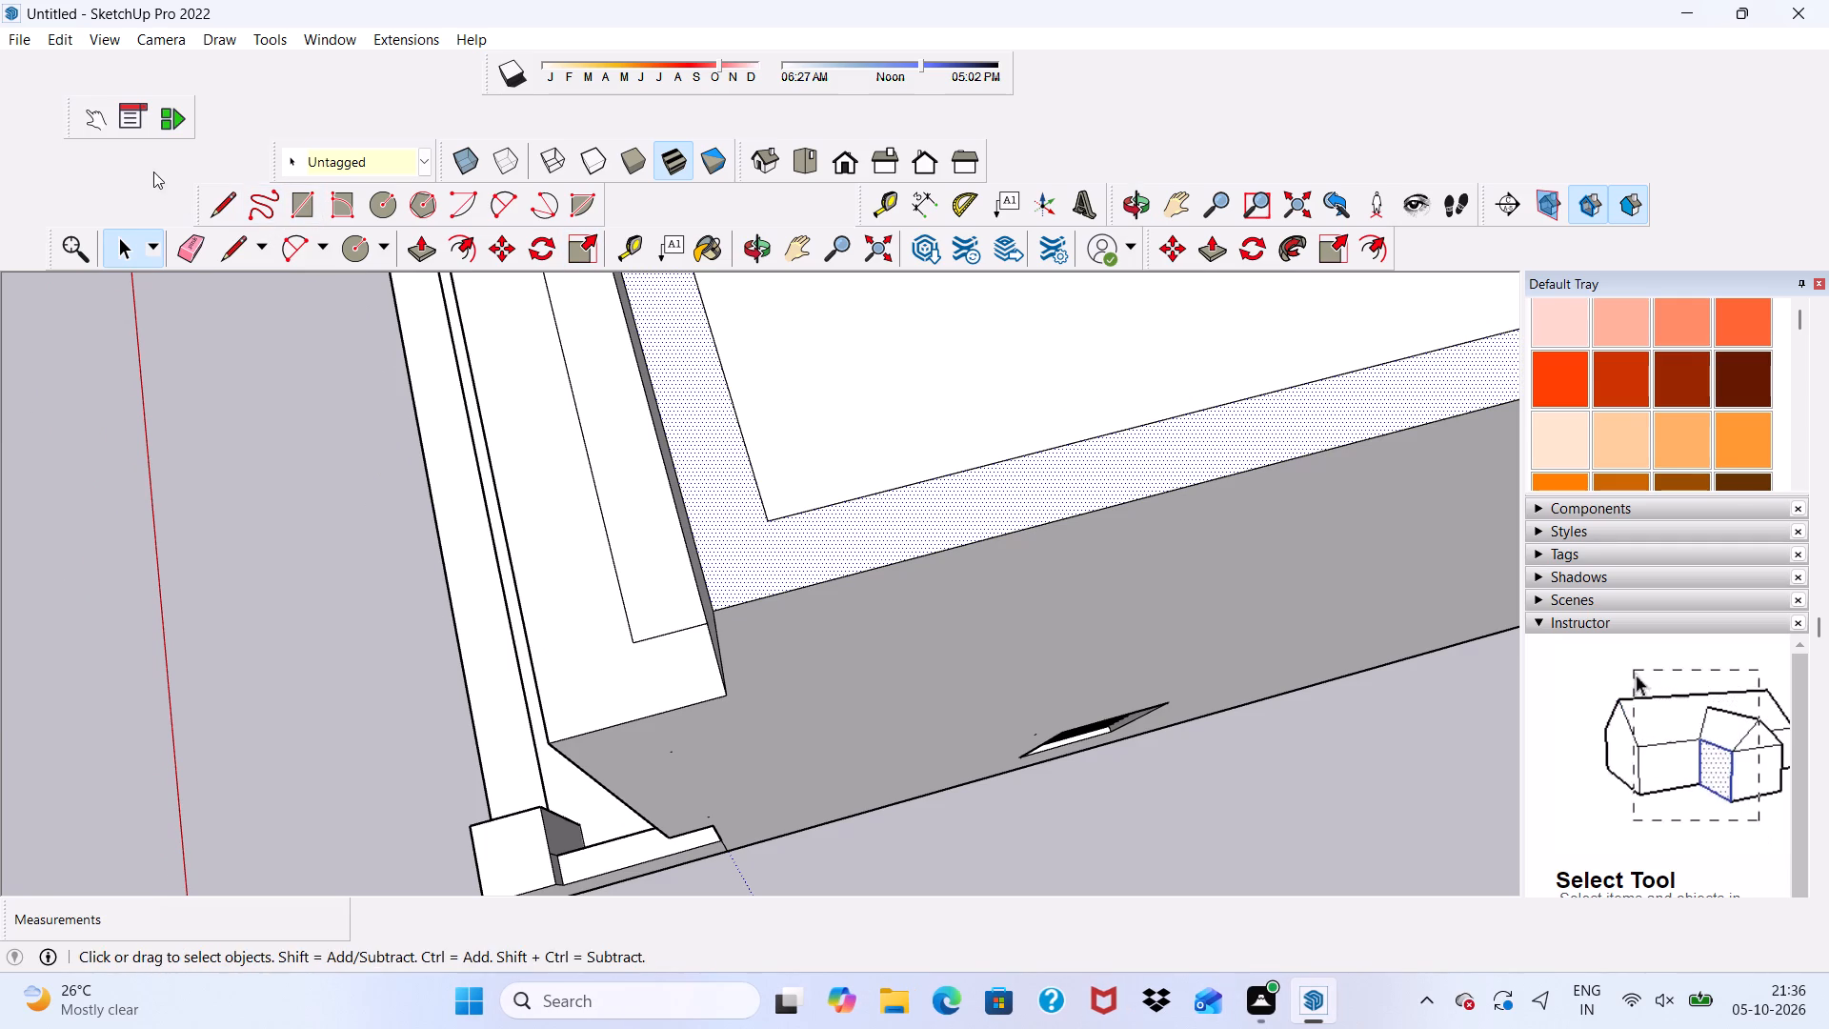
Draw a line across the roof border strip from its inner front corner farthest from the tower to the roof's front edge.
left_click(216, 210)
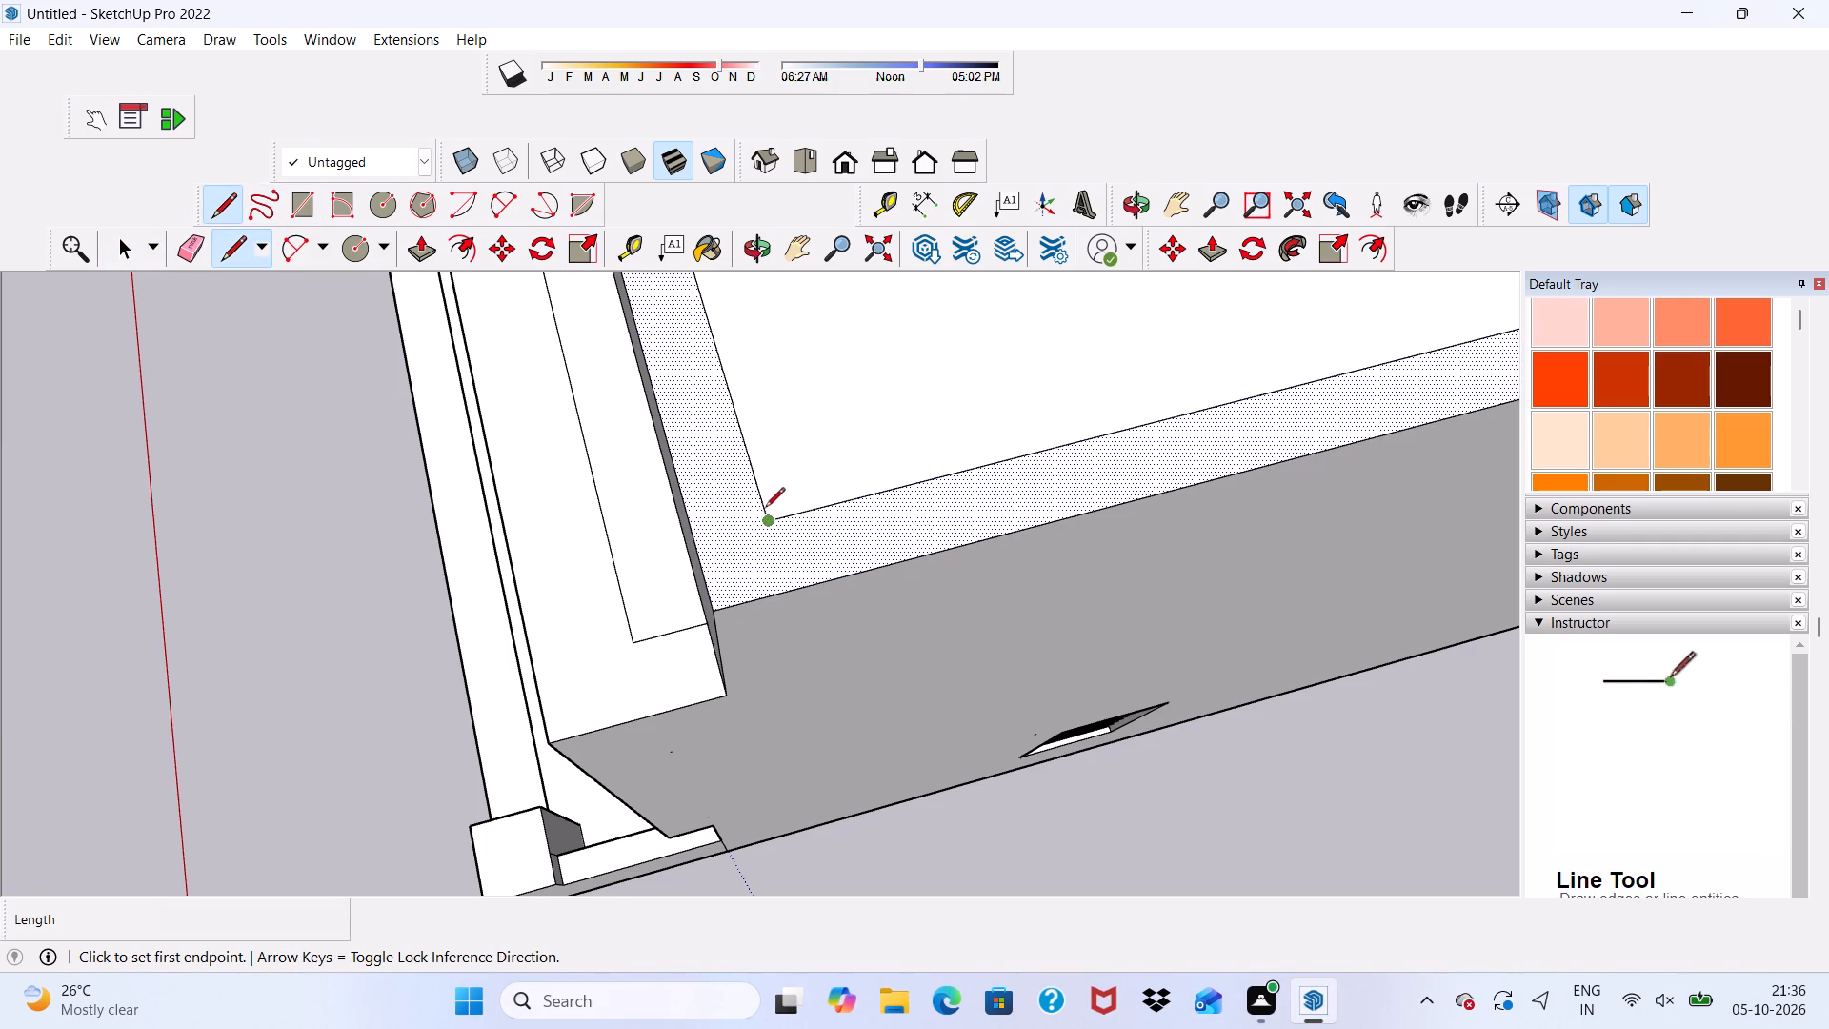
left_click(767, 518)
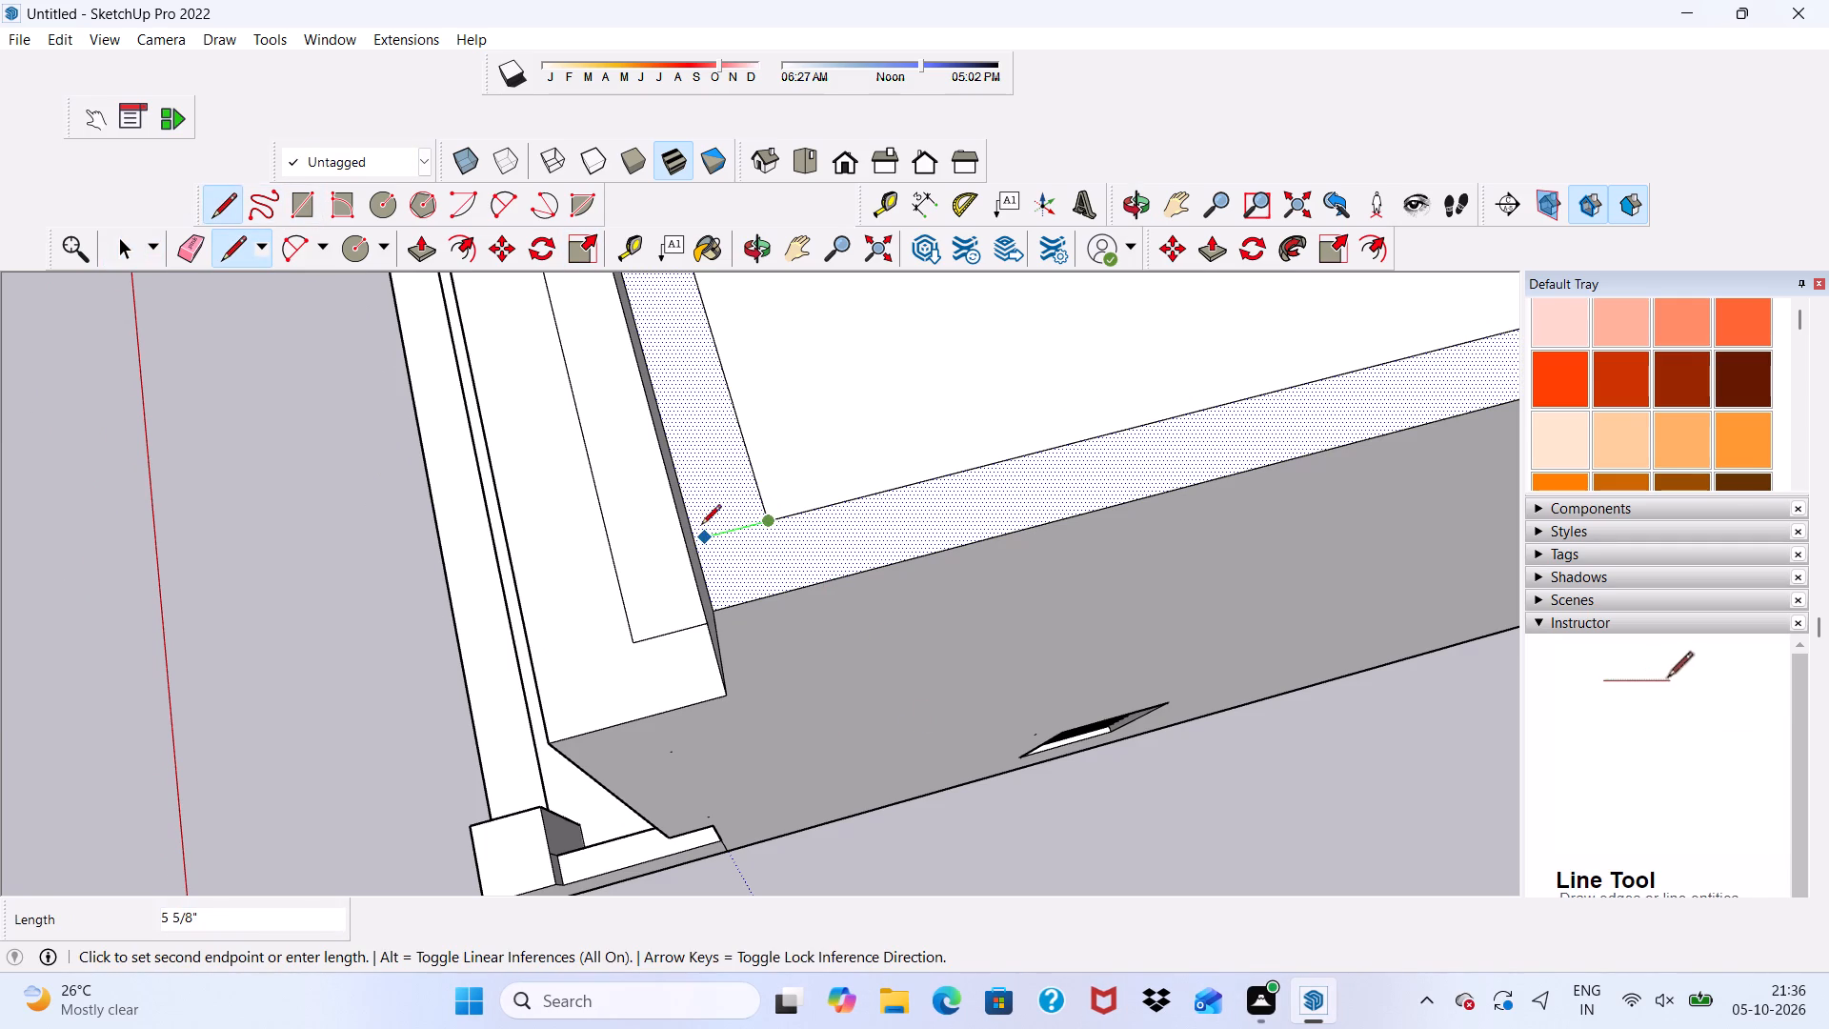
left_click(693, 542)
scroll(822, 550, "down", 3)
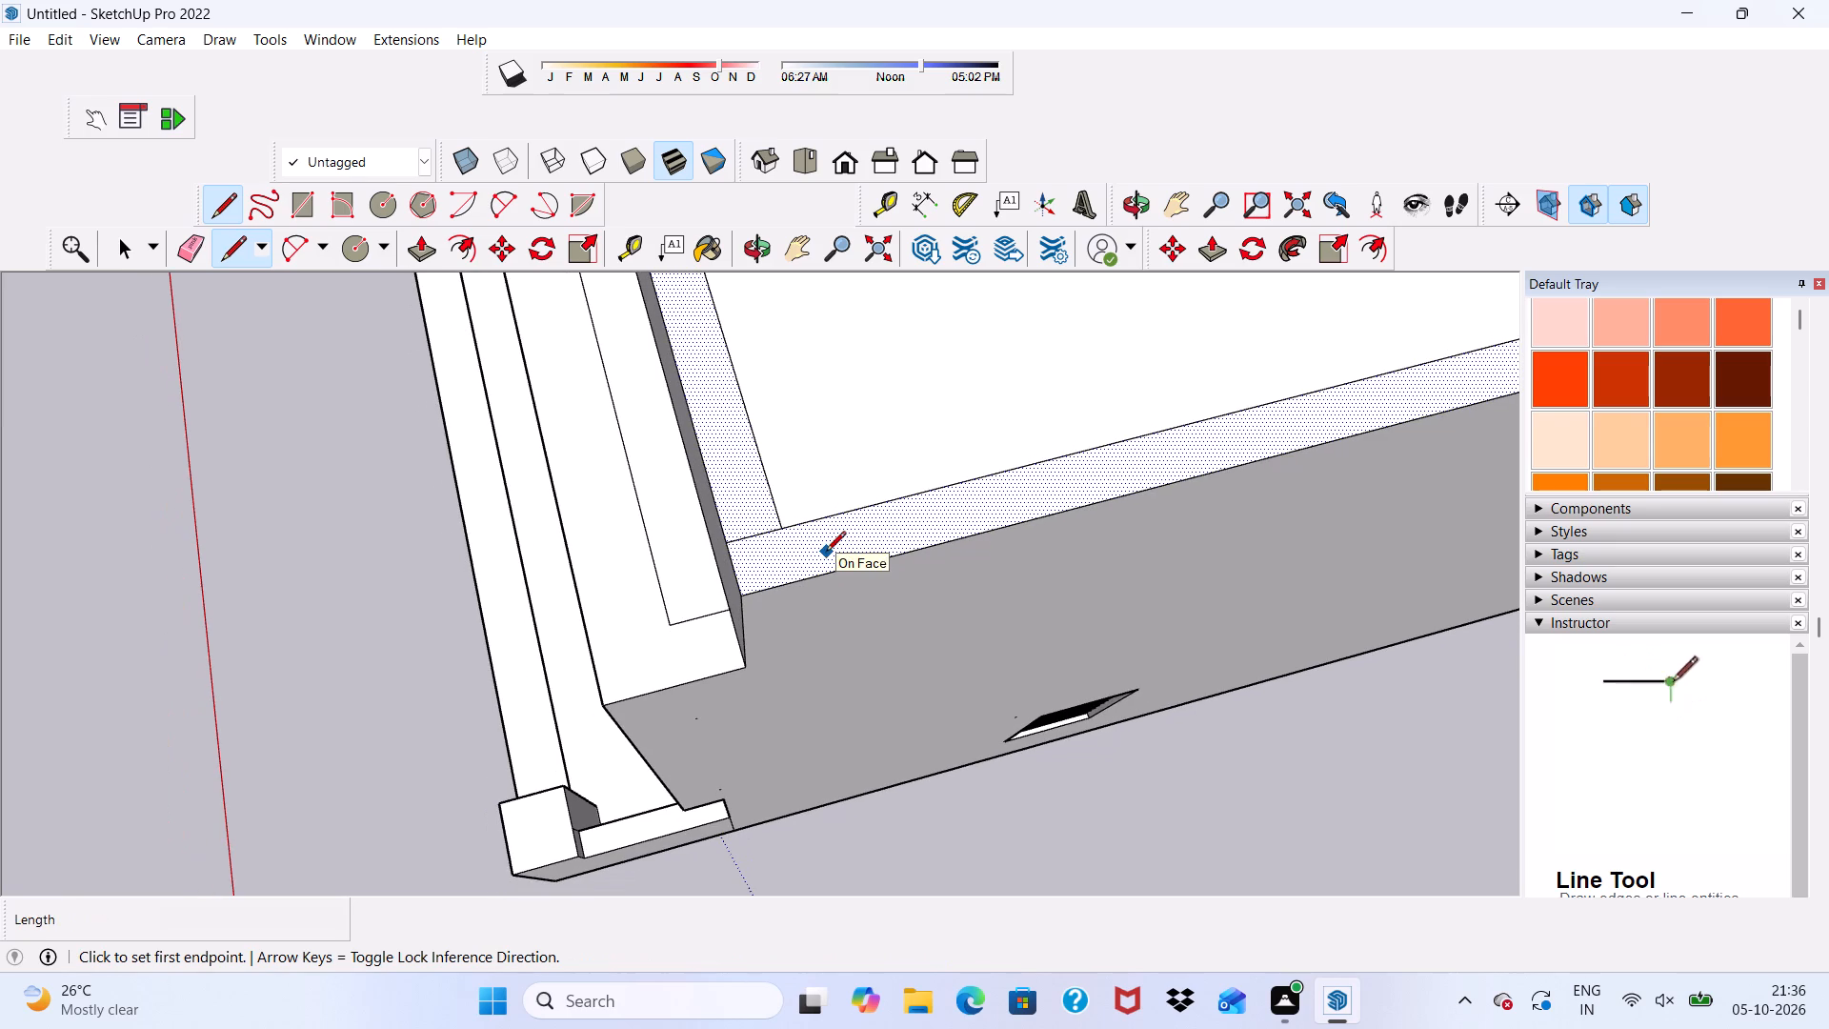
key("space")
scroll(826, 553, "down", 6)
middle_click_drag(870, 536, 1102, 567)
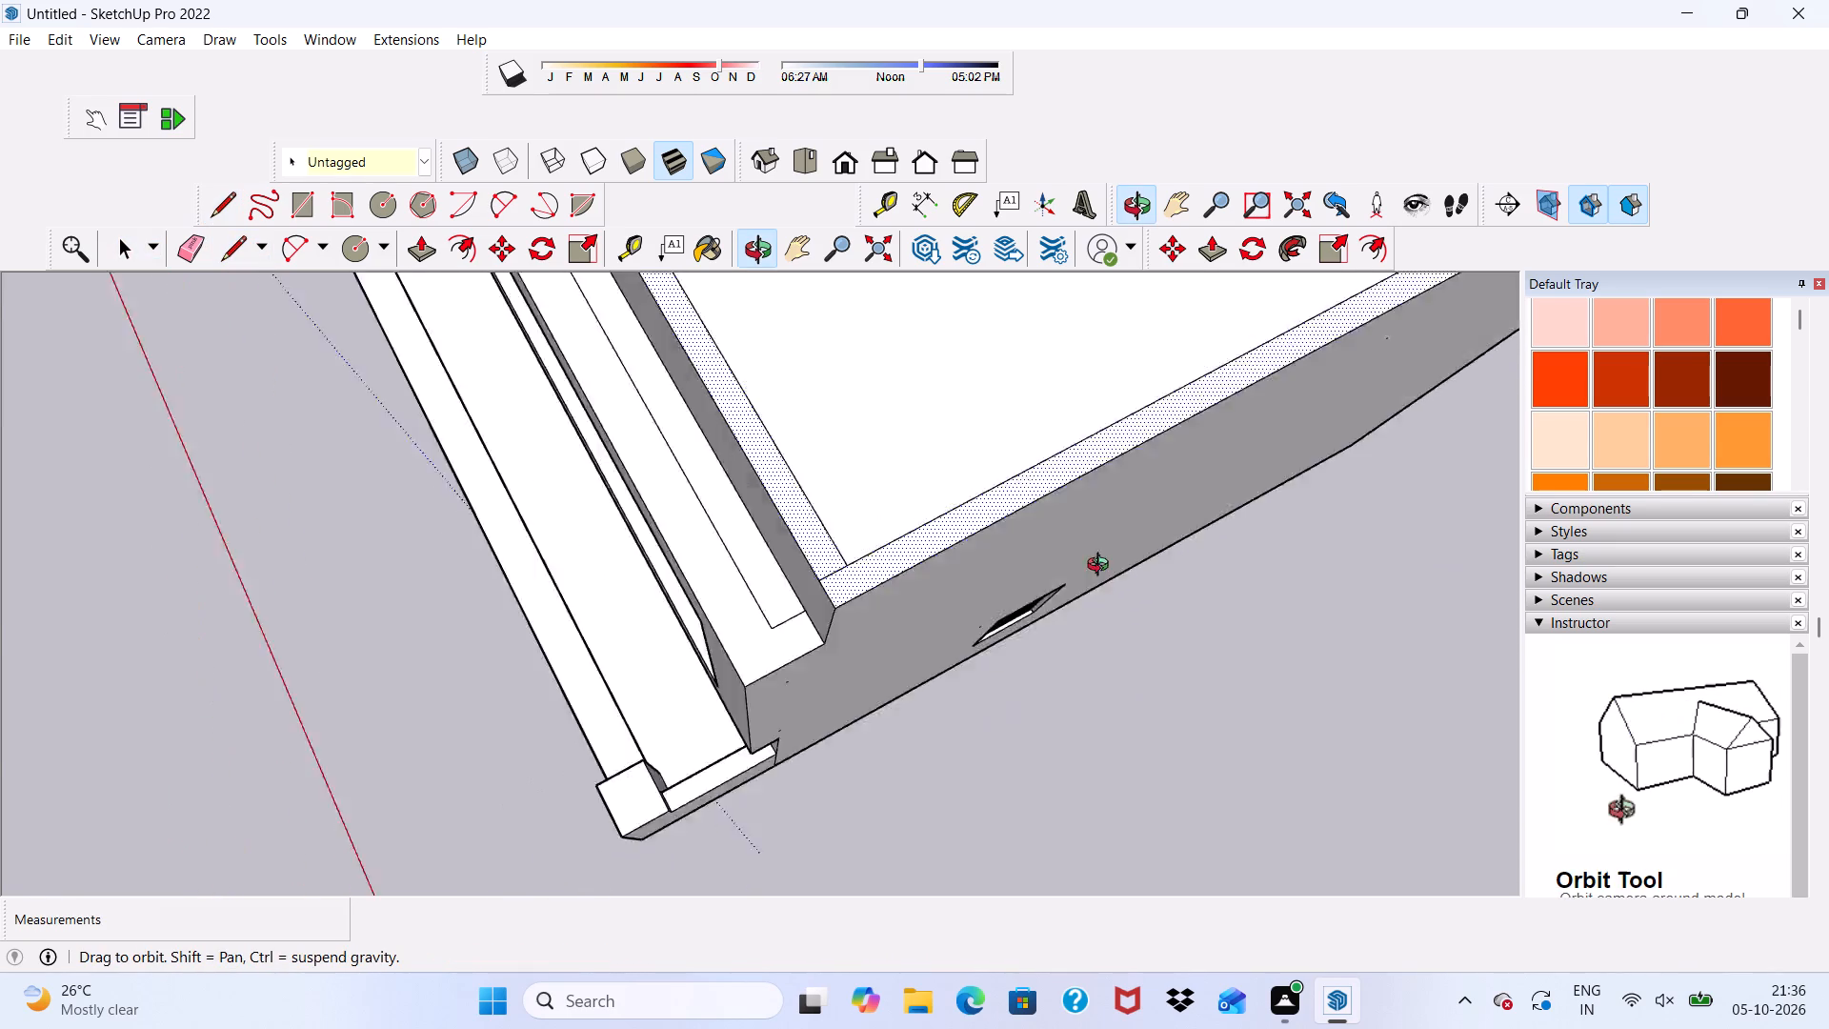
middle_click_drag(1102, 567, 1238, 559)
left_click(1222, 541)
Draw a short line across the border strip from its inner front corner beside the tower to the tower's wall.
scroll(940, 501, "up", 5)
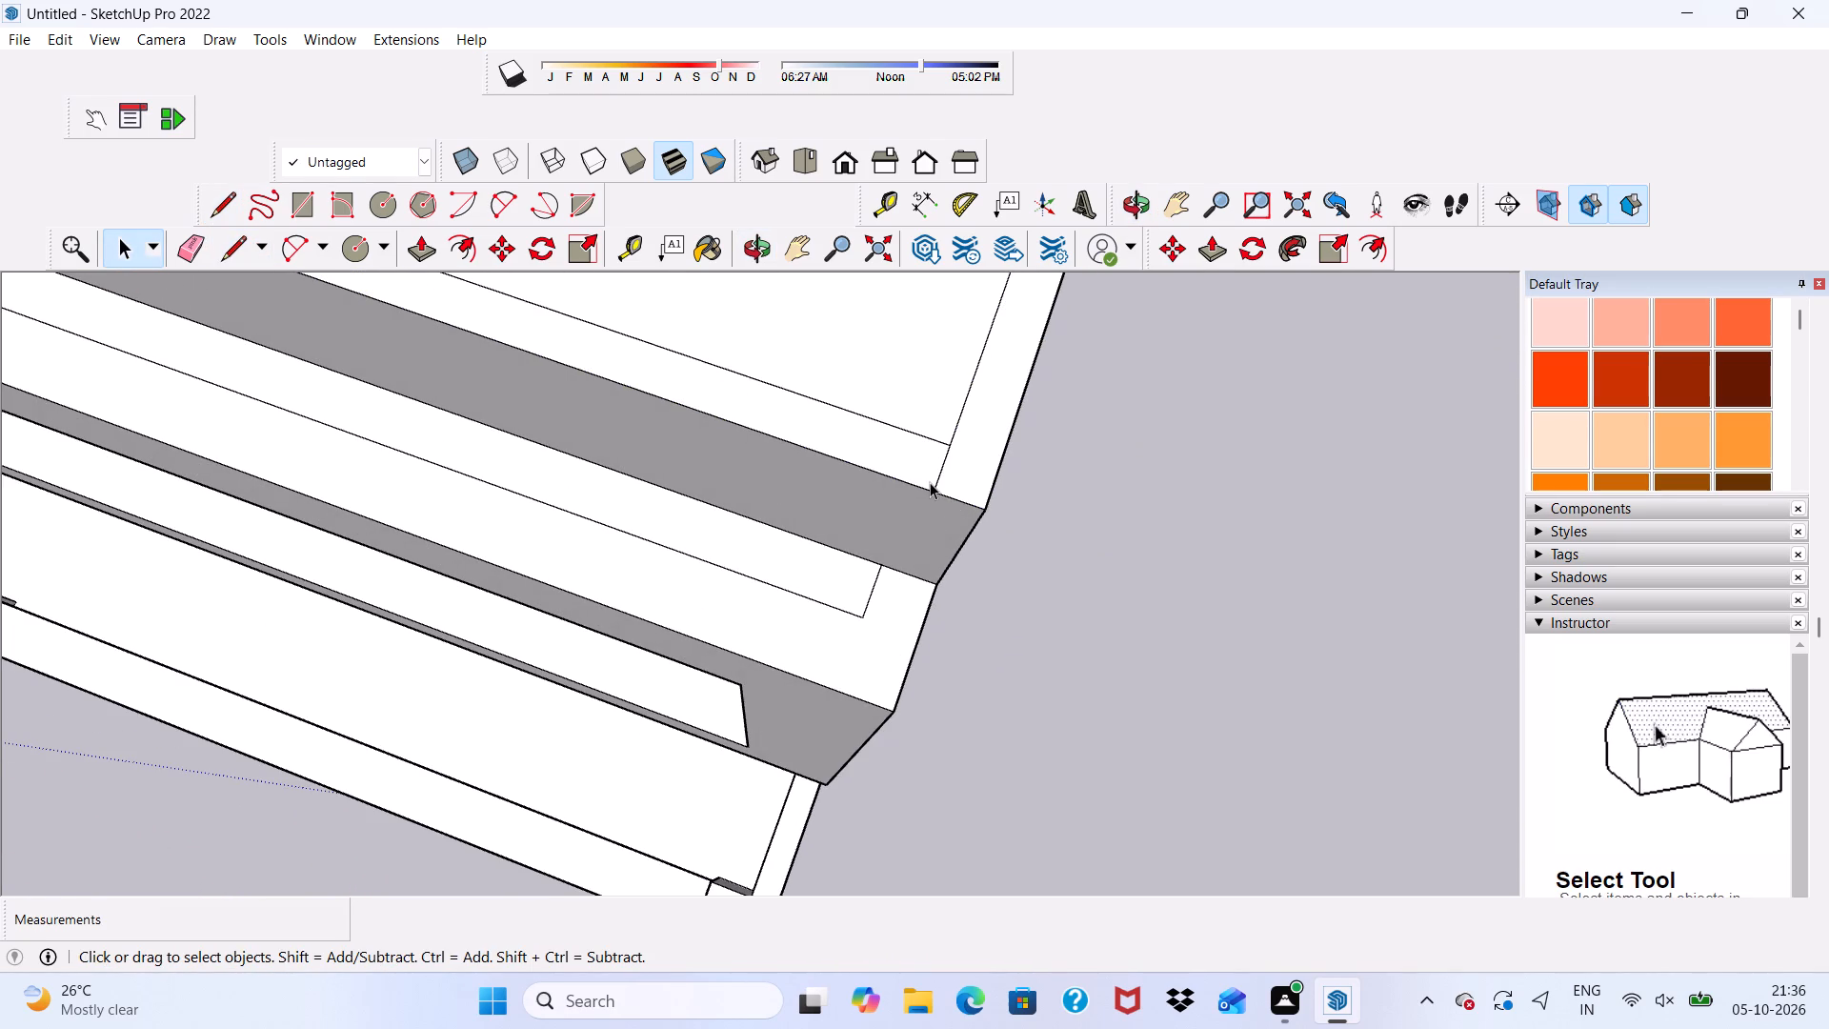
scroll(930, 481, "down", 3)
scroll(930, 481, "up", 1)
scroll(959, 498, "down", 1)
scroll(959, 498, "up", 2)
scroll(959, 499, "down", 7)
middle_click_drag(841, 580, 693, 363)
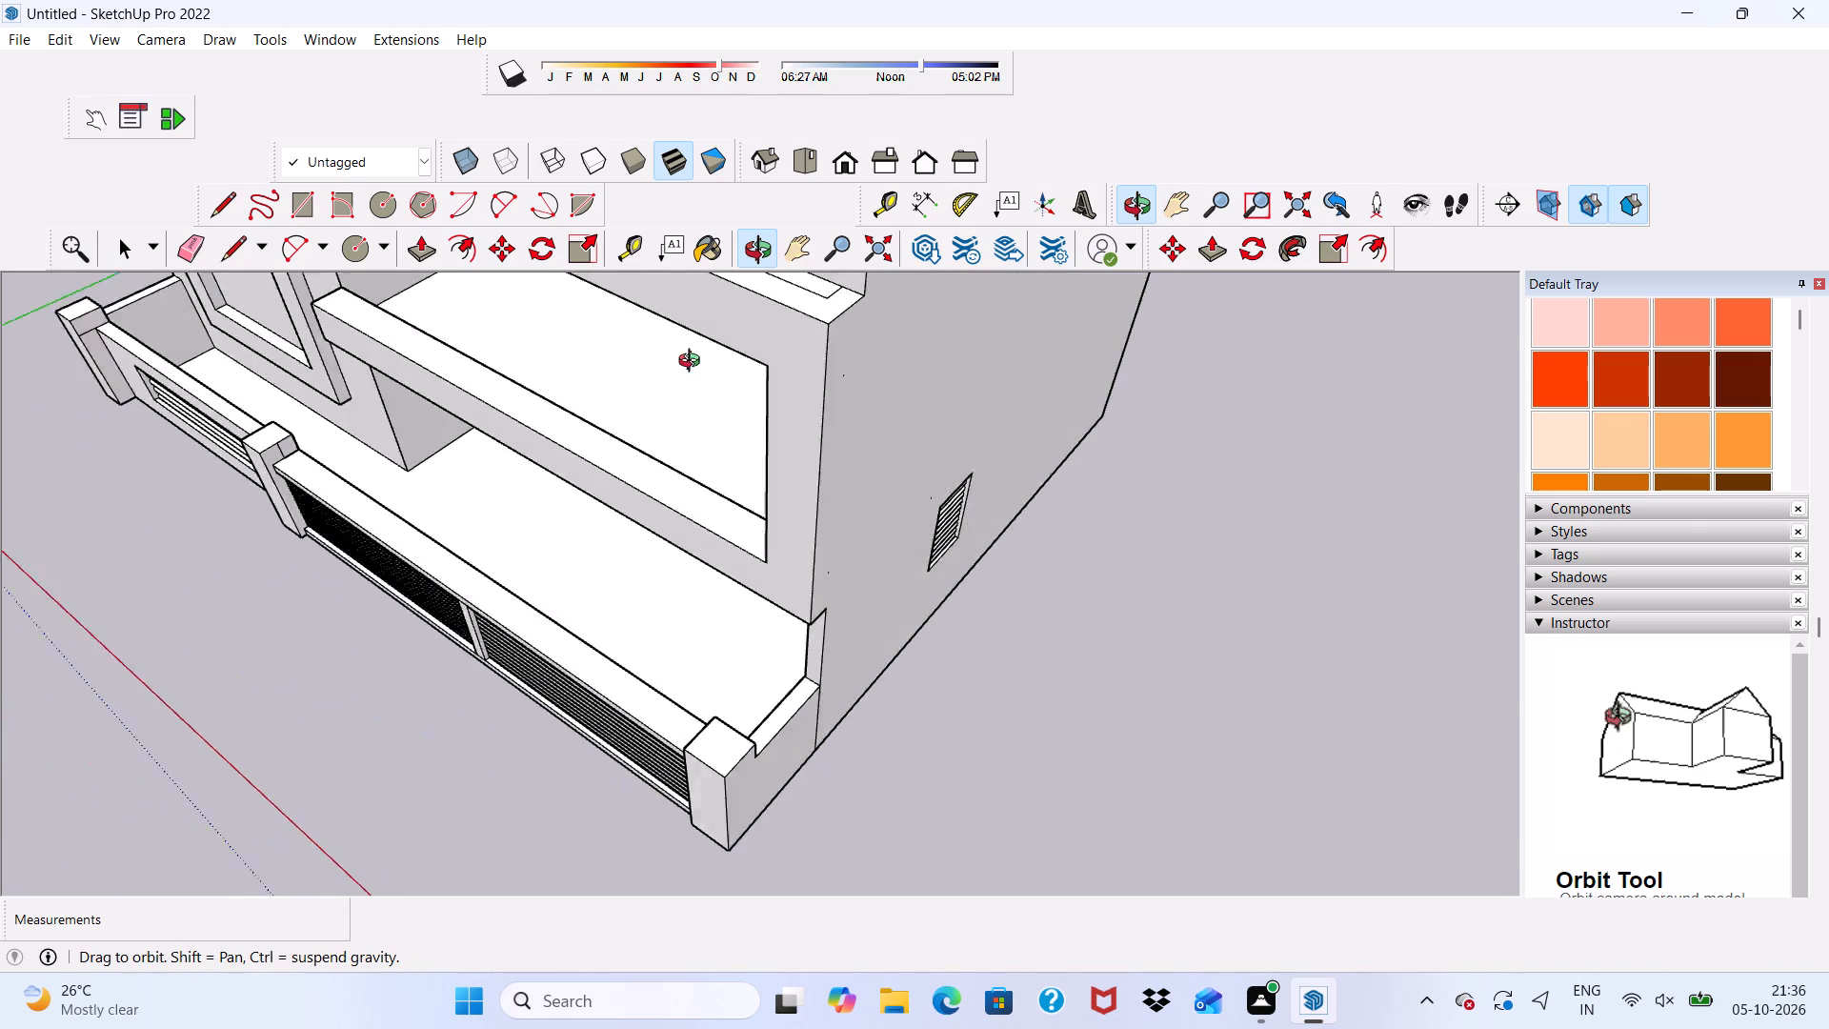
middle_click_drag(693, 363, 693, 360)
scroll(693, 359, "up", 1)
scroll(693, 361, "down", 7)
scroll(705, 437, "up", 1)
scroll(705, 439, "down", 1)
scroll(651, 352, "down", 8)
scroll(672, 424, "up", 1)
scroll(672, 424, "down", 3)
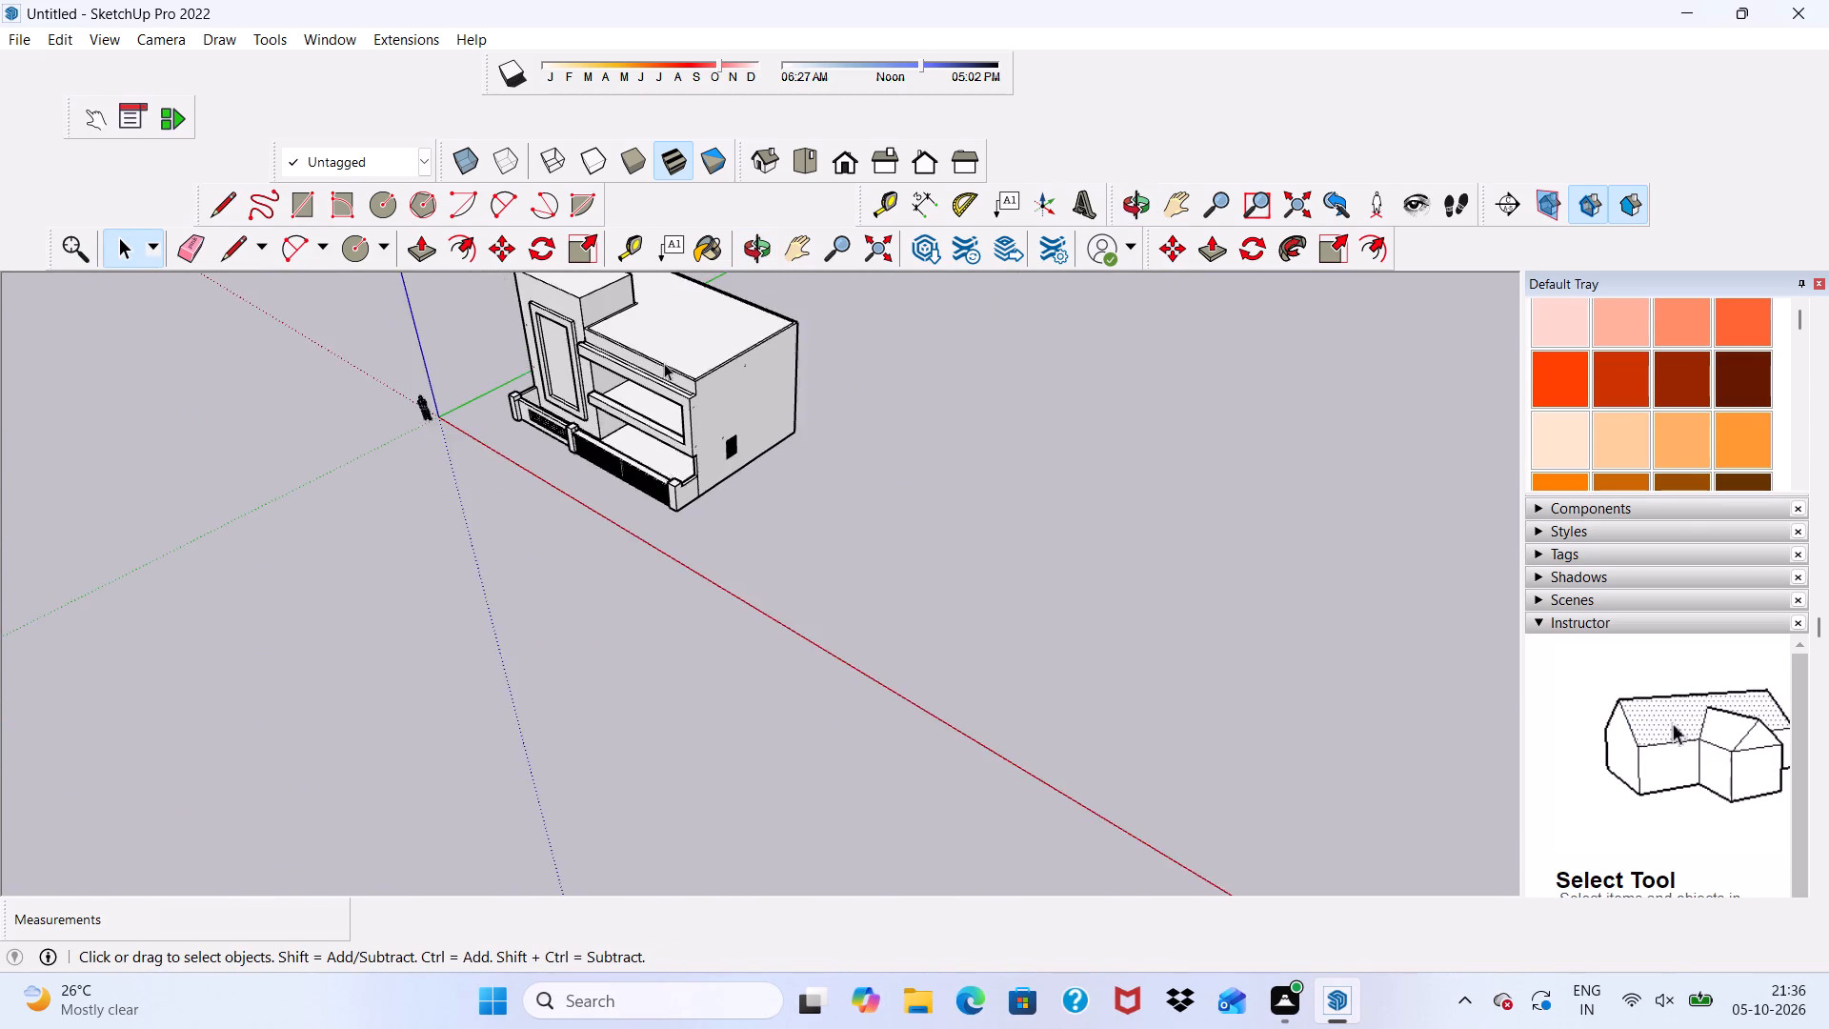
scroll(660, 326, "up", 12)
scroll(412, 305, "up", 2)
scroll(405, 301, "down", 5)
middle_click_drag(405, 311, 420, 460)
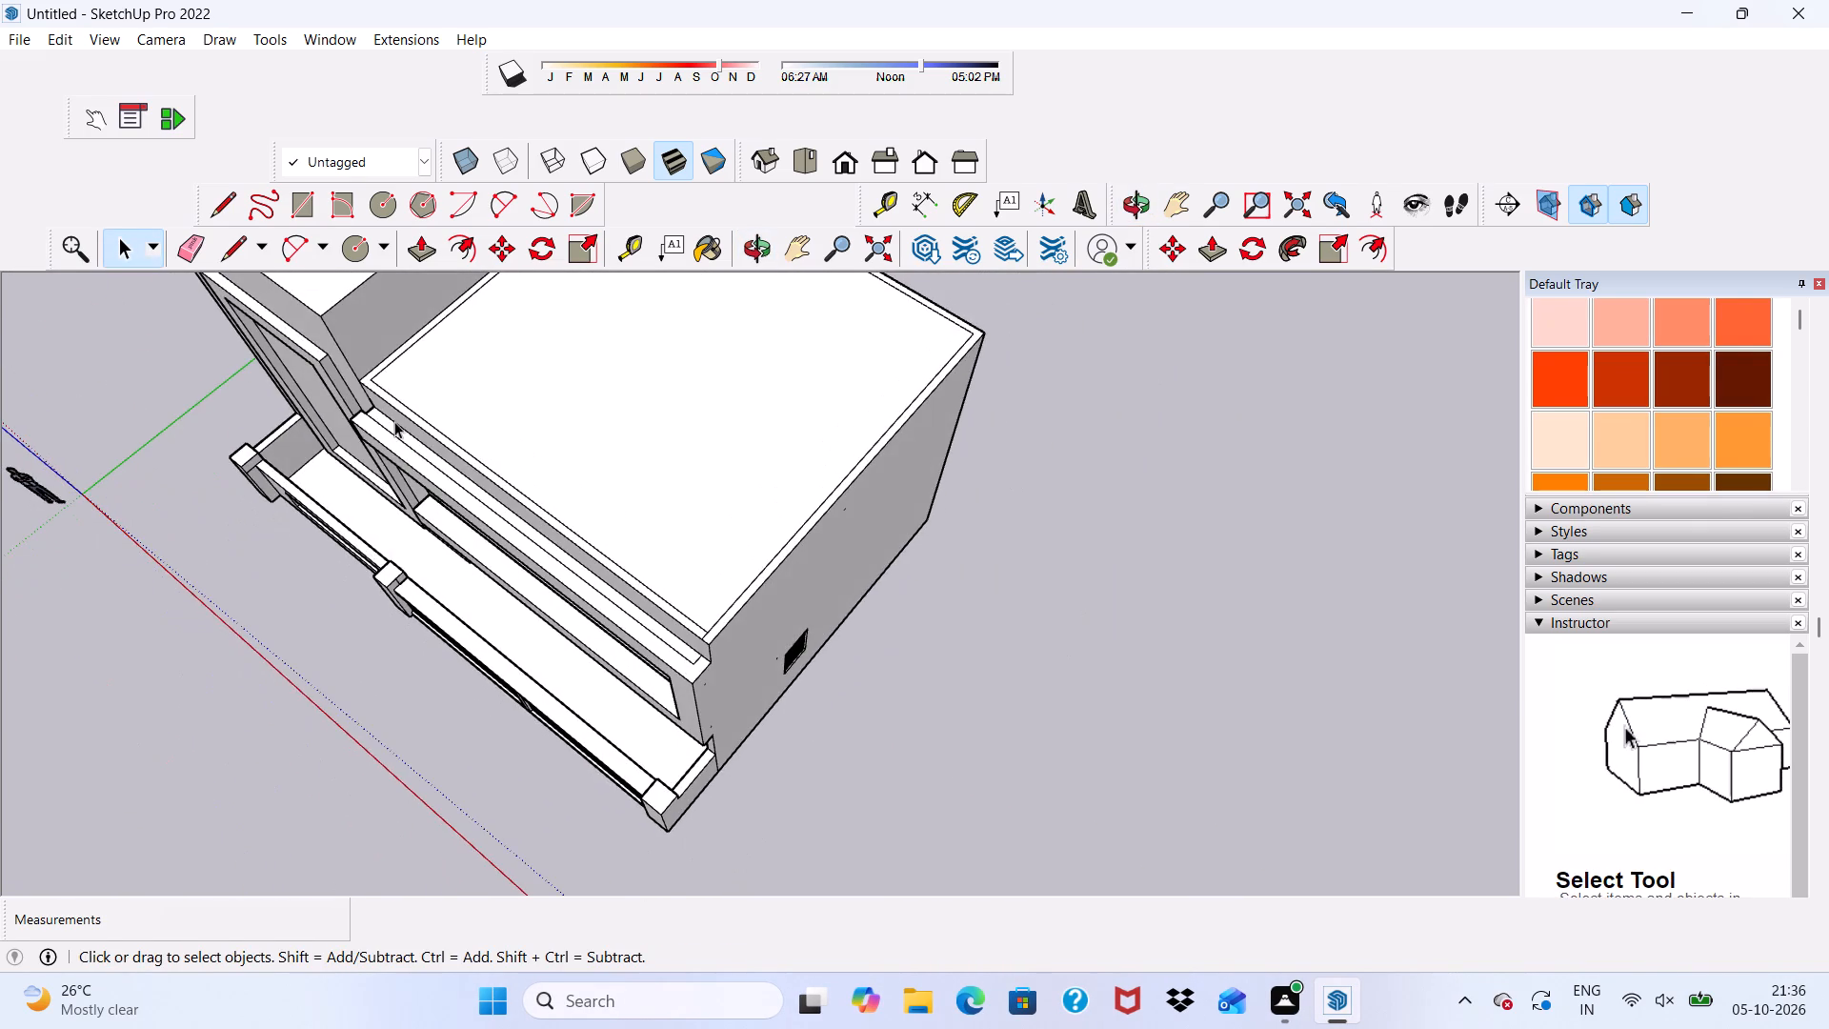
scroll(303, 282, "up", 4)
left_click(230, 257)
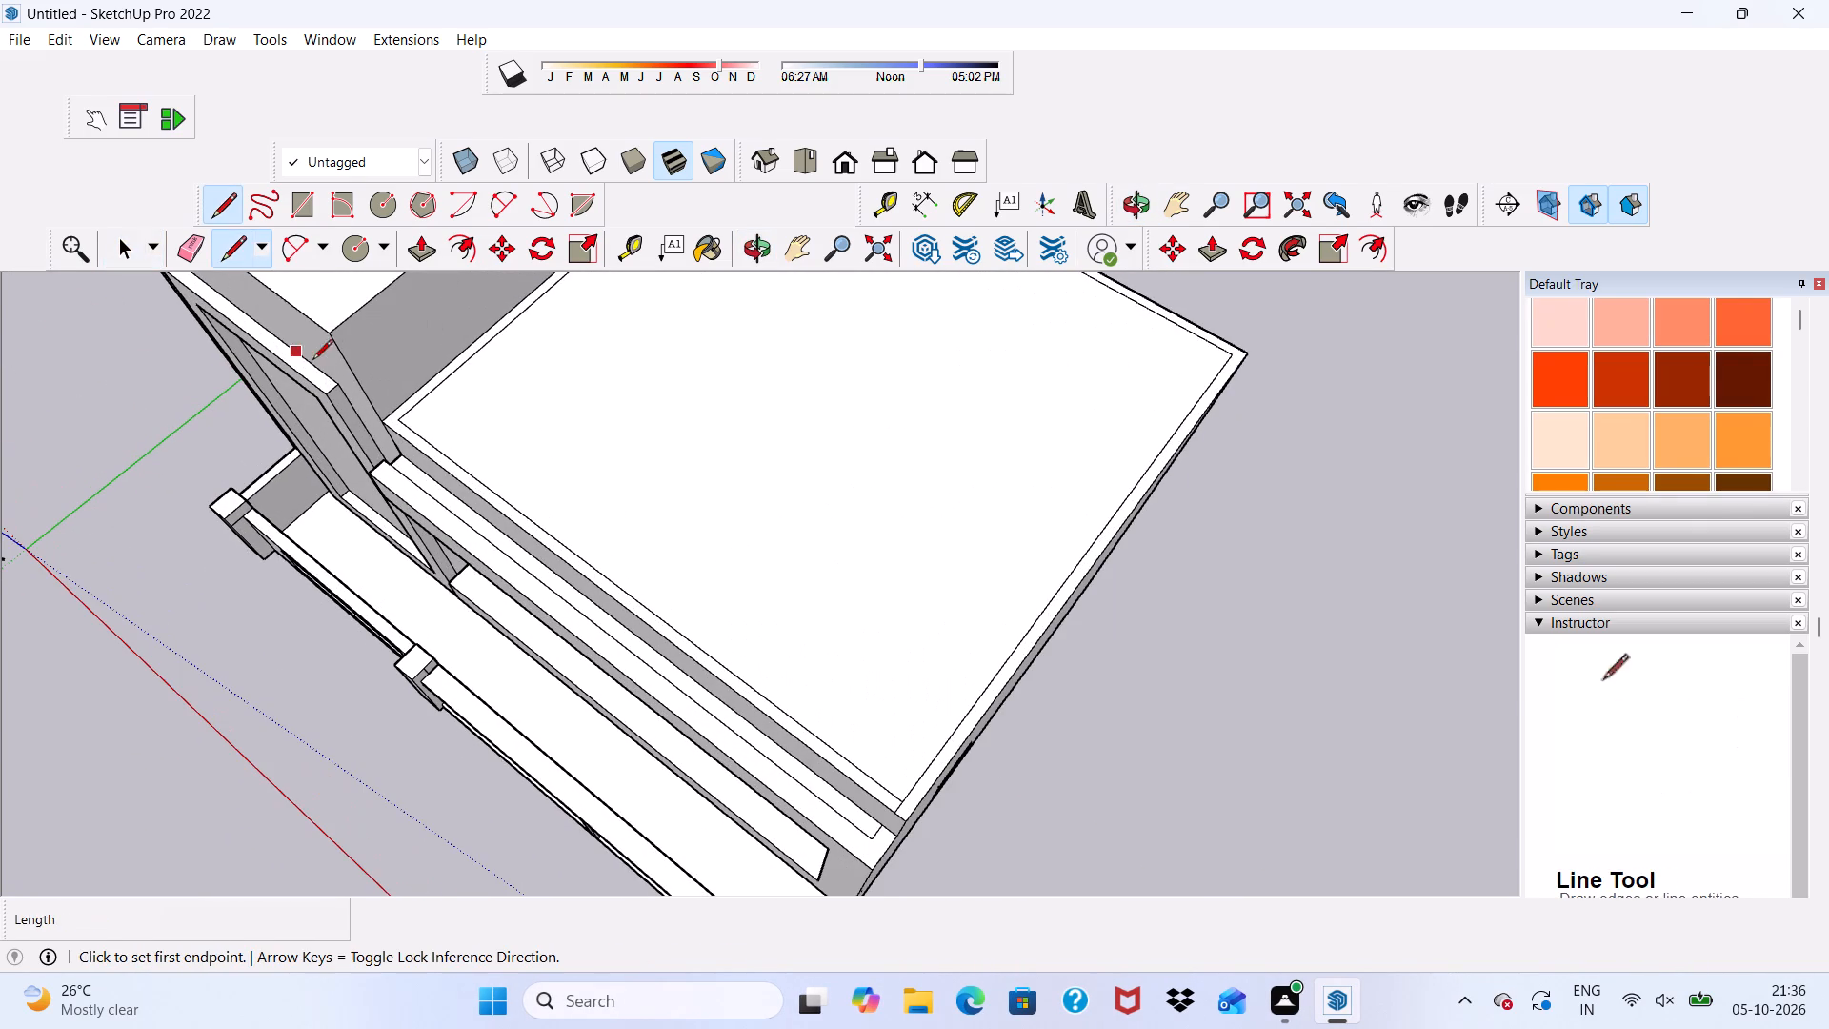
scroll(434, 438, "up", 9)
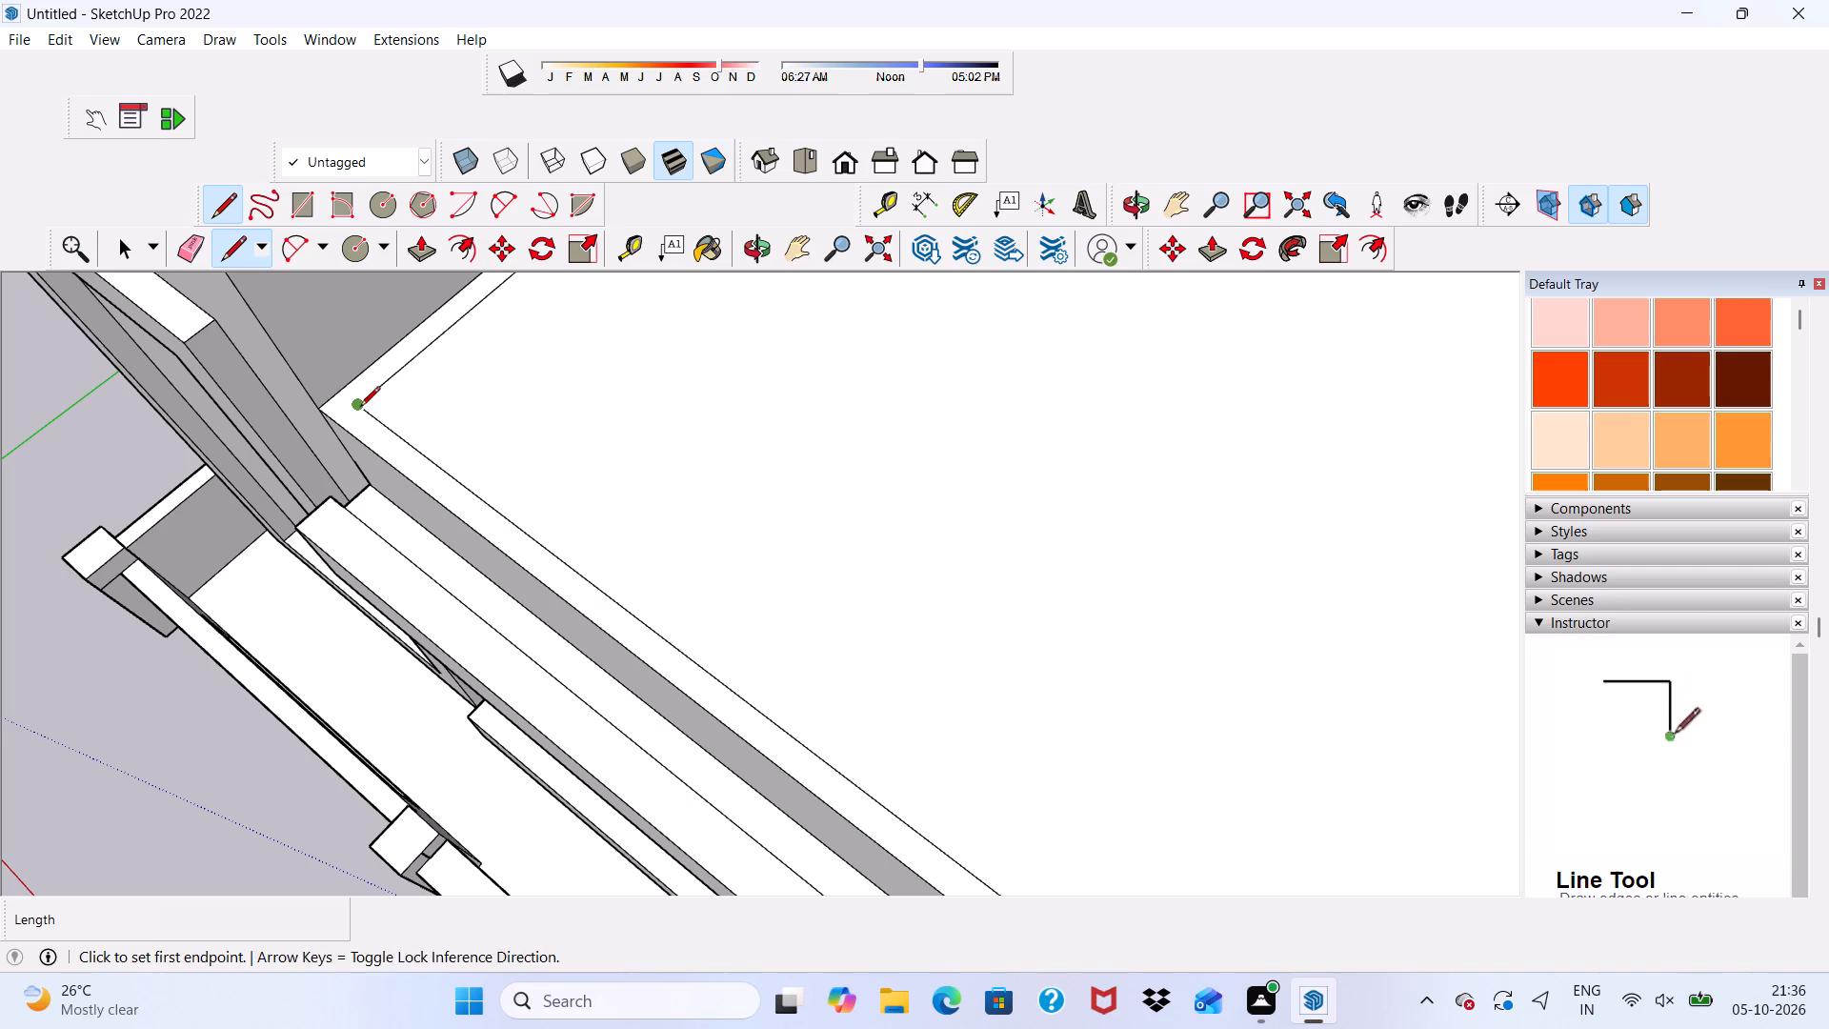
left_click(360, 408)
left_click(348, 388)
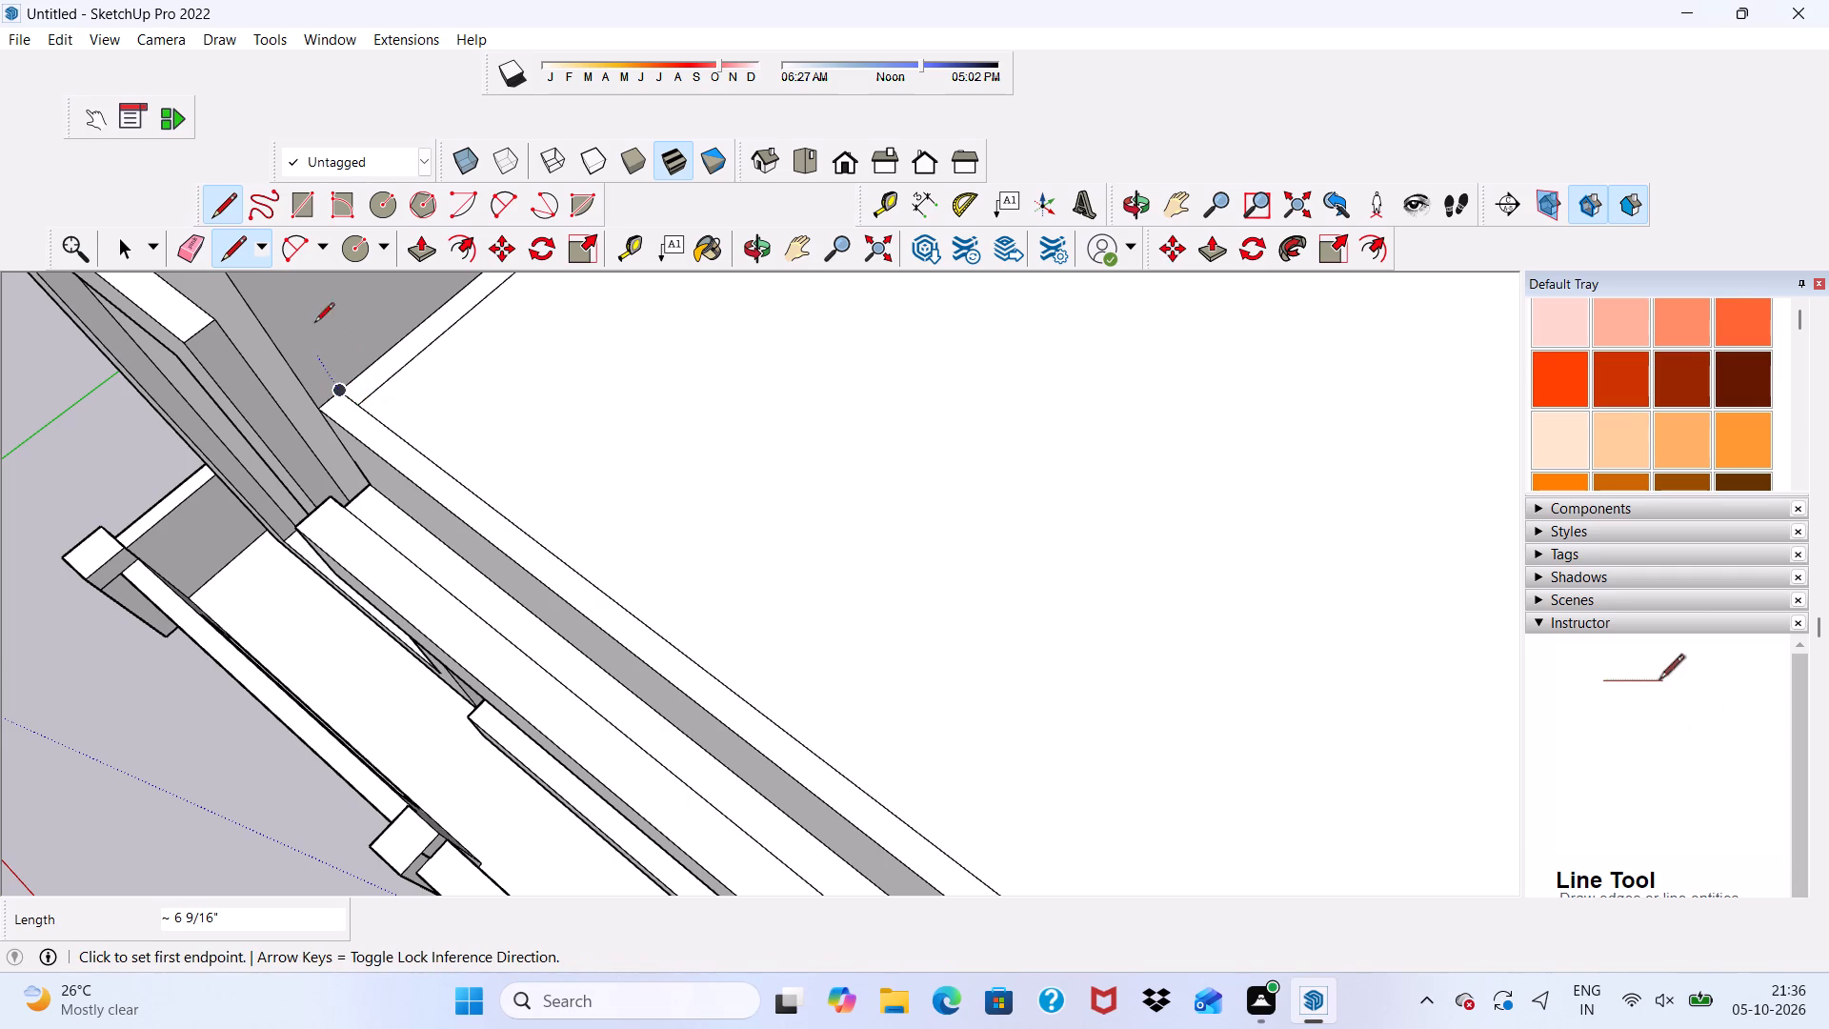
Erase the inner border lines running alongside the tower block on the lower roof, keeping the front strip.
left_click(193, 249)
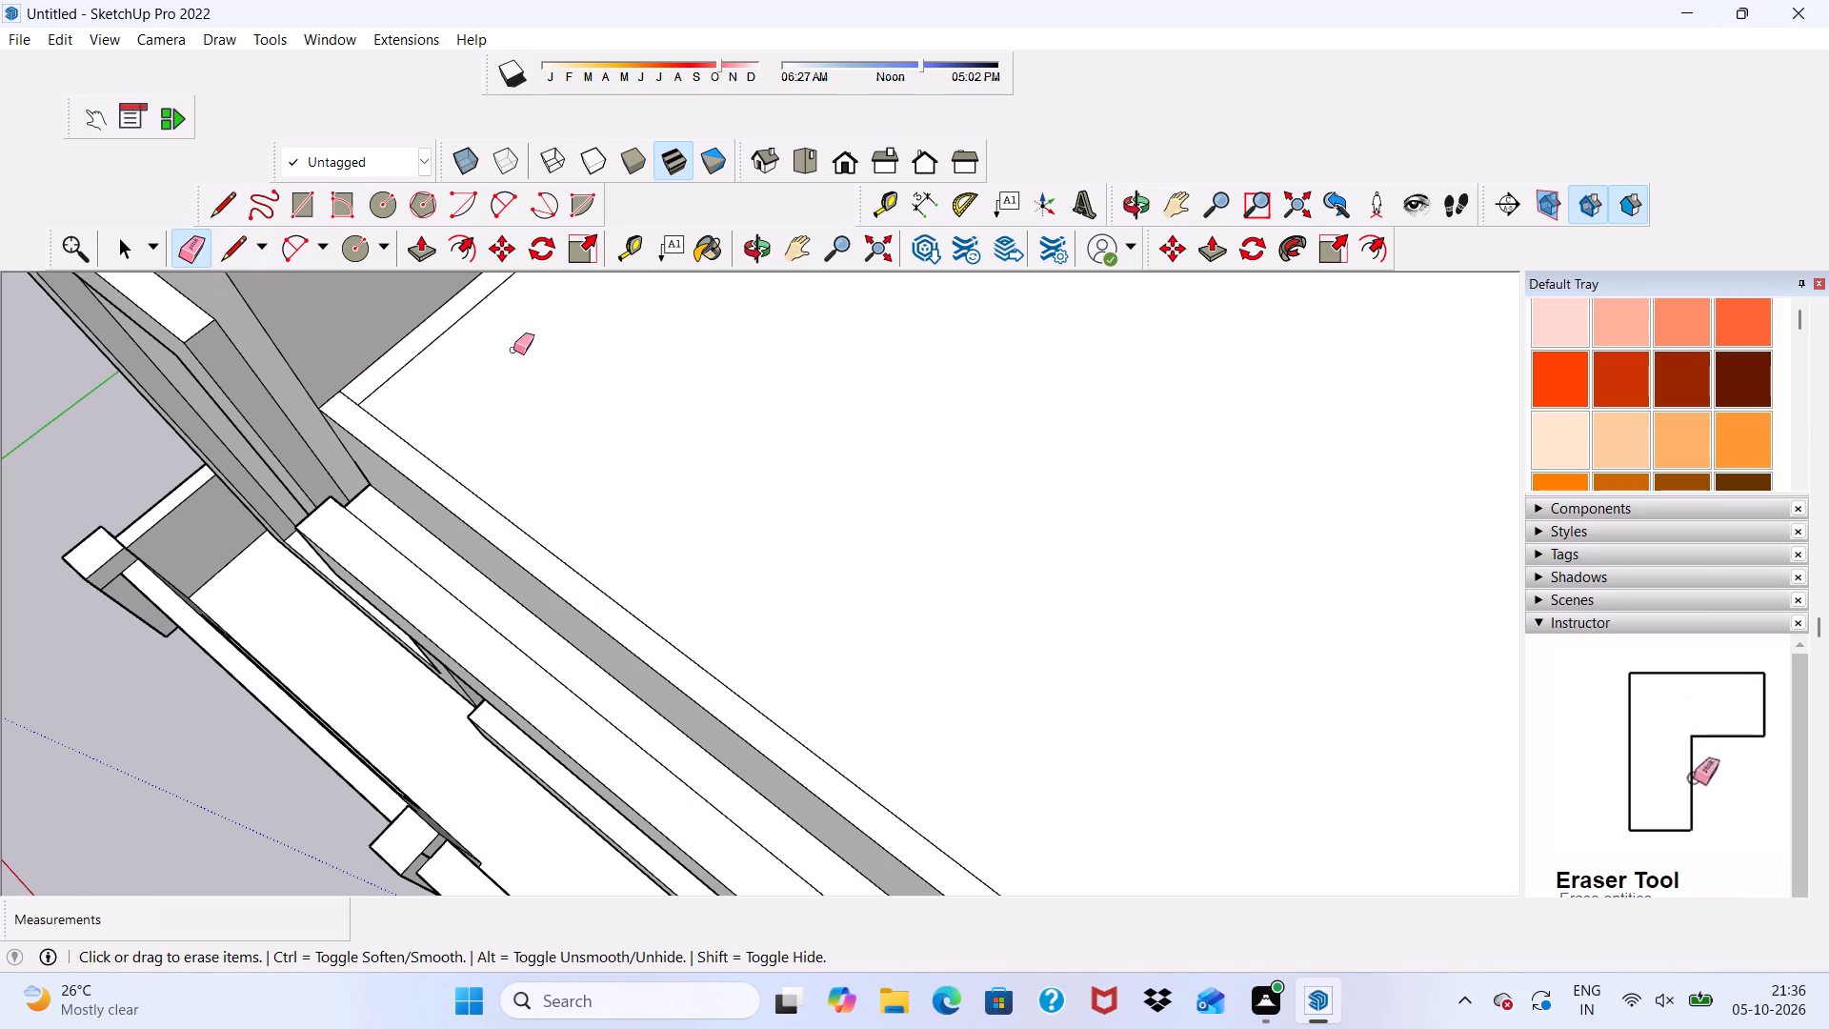
left_click_drag(429, 312, 427, 340)
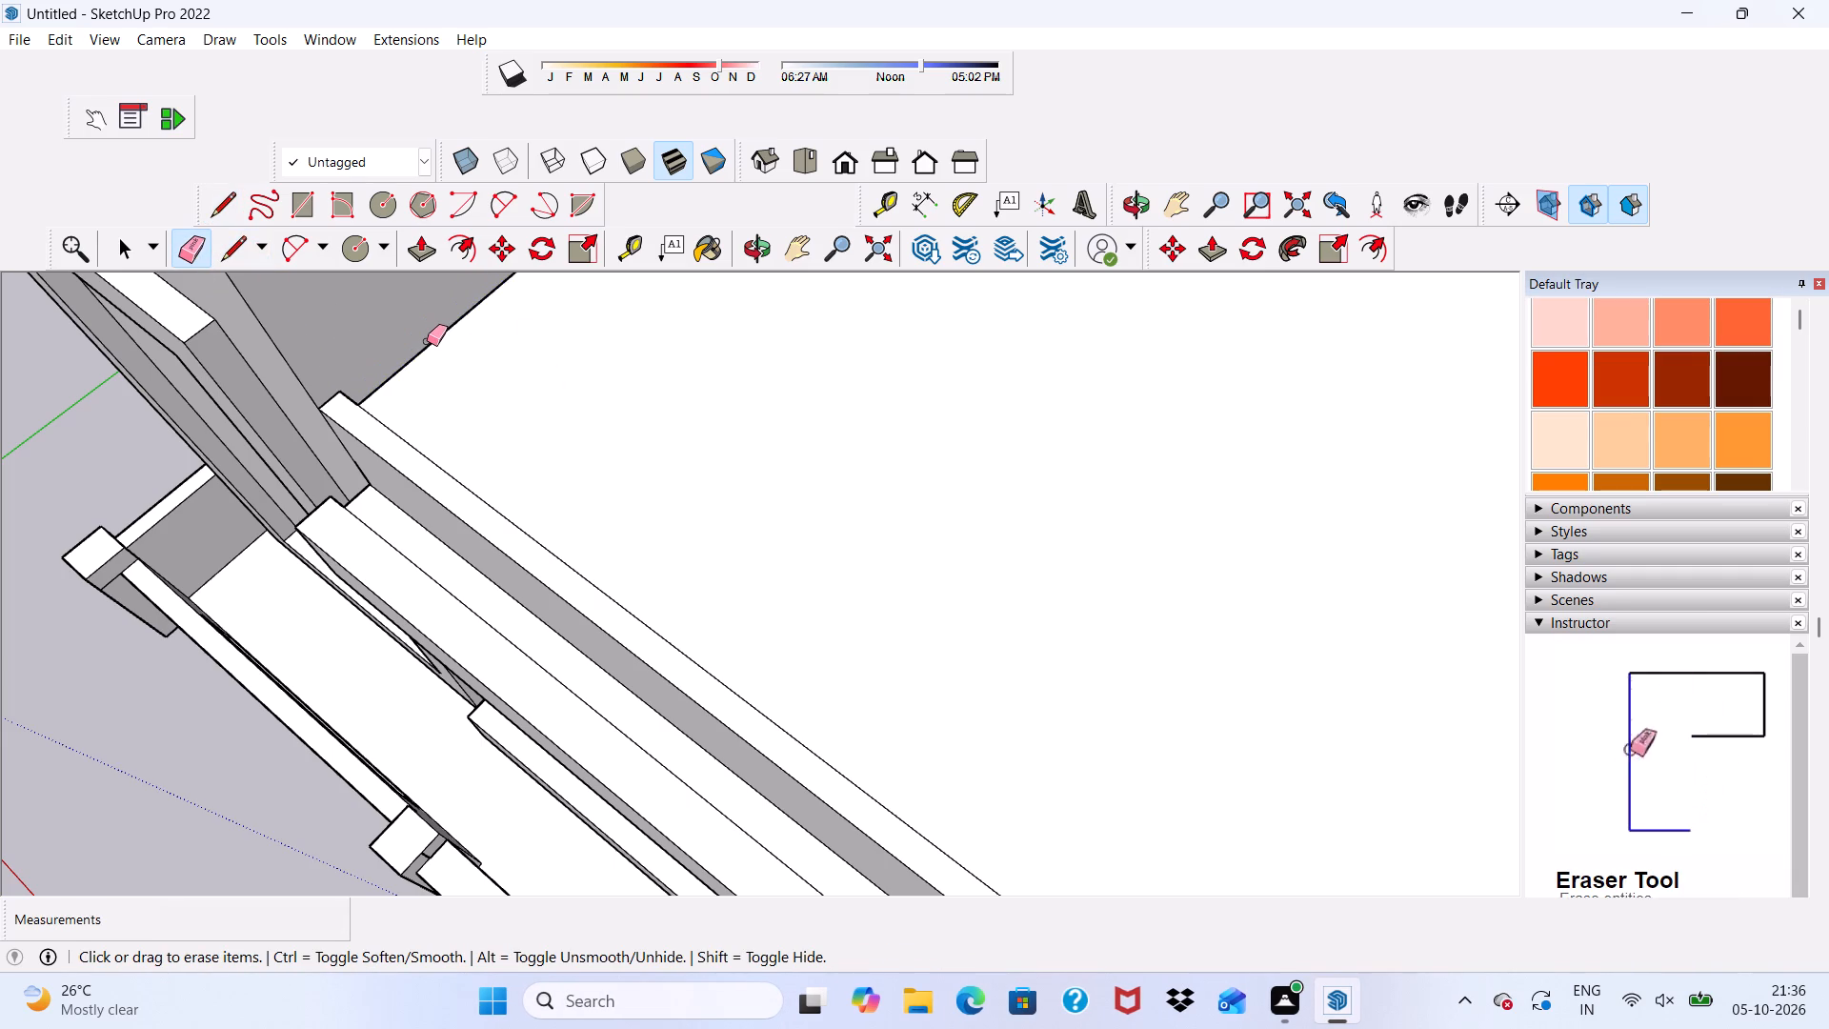
key("ctrl+z")
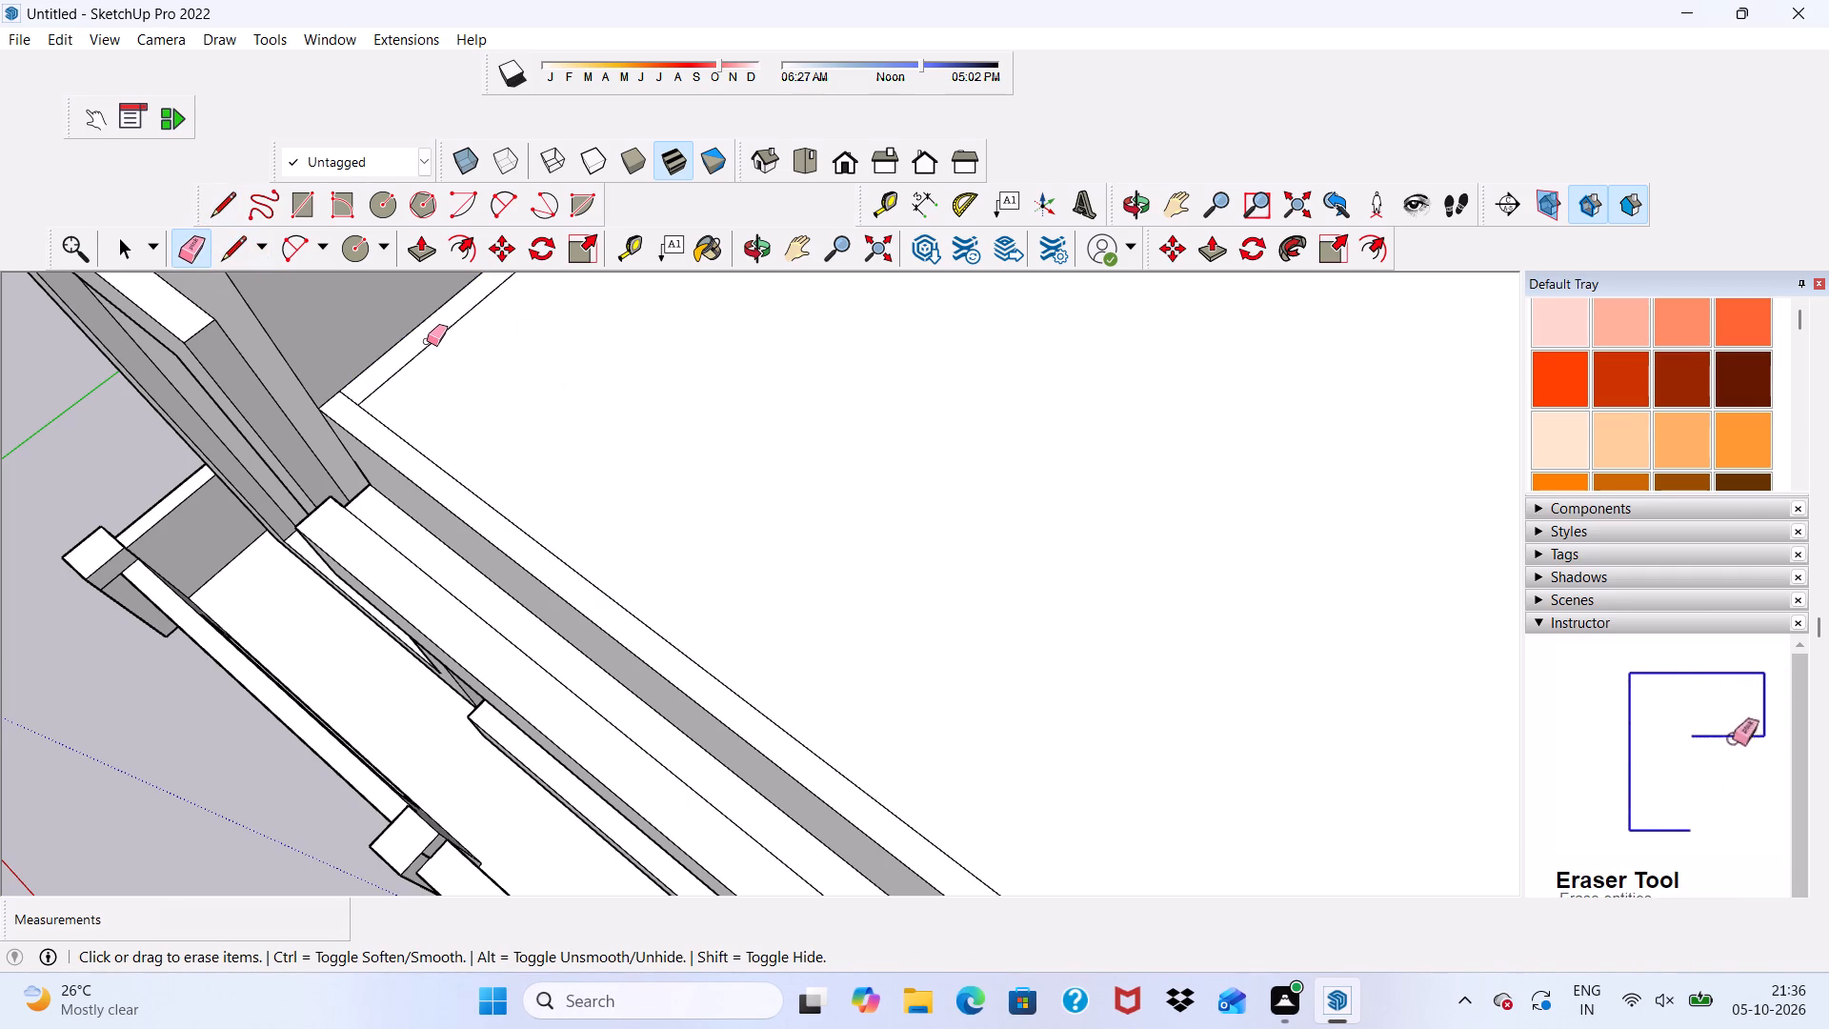
left_click(426, 351)
scroll(424, 356, "down", 9)
scroll(447, 369, "up", 1)
scroll(447, 369, "down", 1)
scroll(447, 372, "up", 1)
scroll(447, 372, "down", 10)
scroll(691, 306, "up", 5)
scroll(630, 356, "down", 2)
scroll(509, 456, "up", 1)
scroll(492, 474, "down", 11)
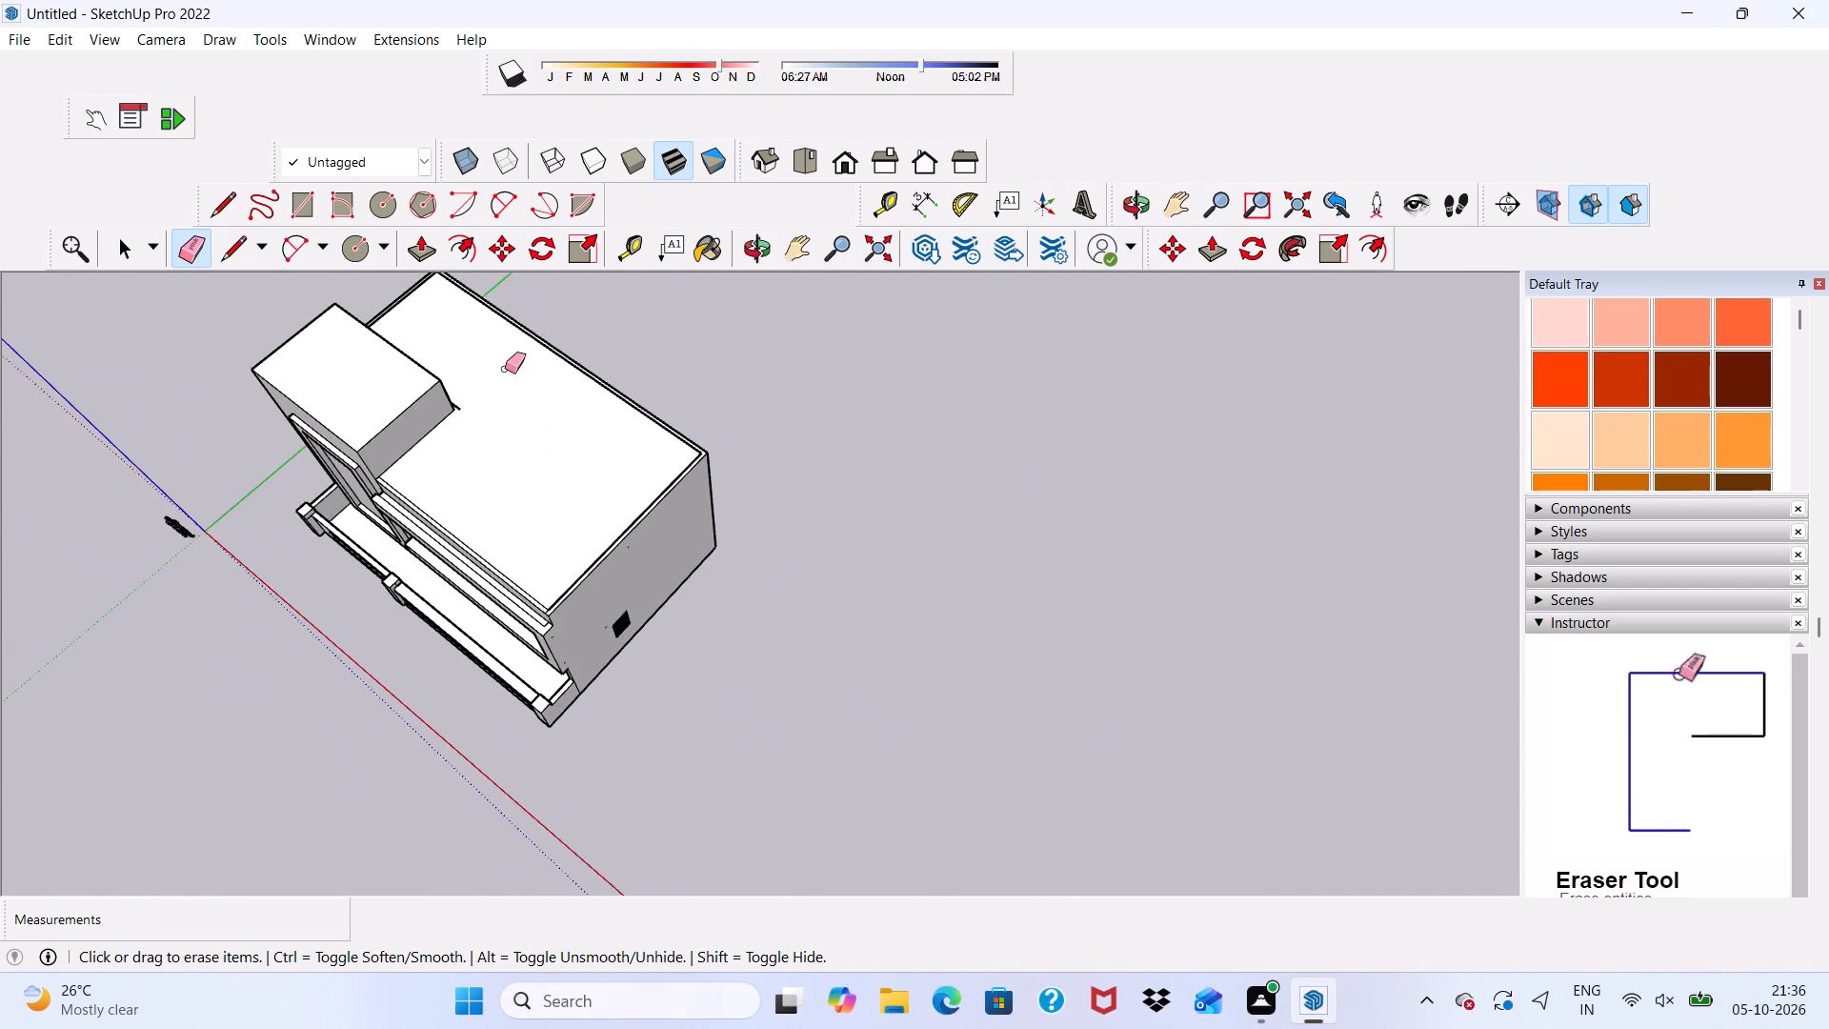
scroll(504, 366, "up", 18)
left_click(263, 561)
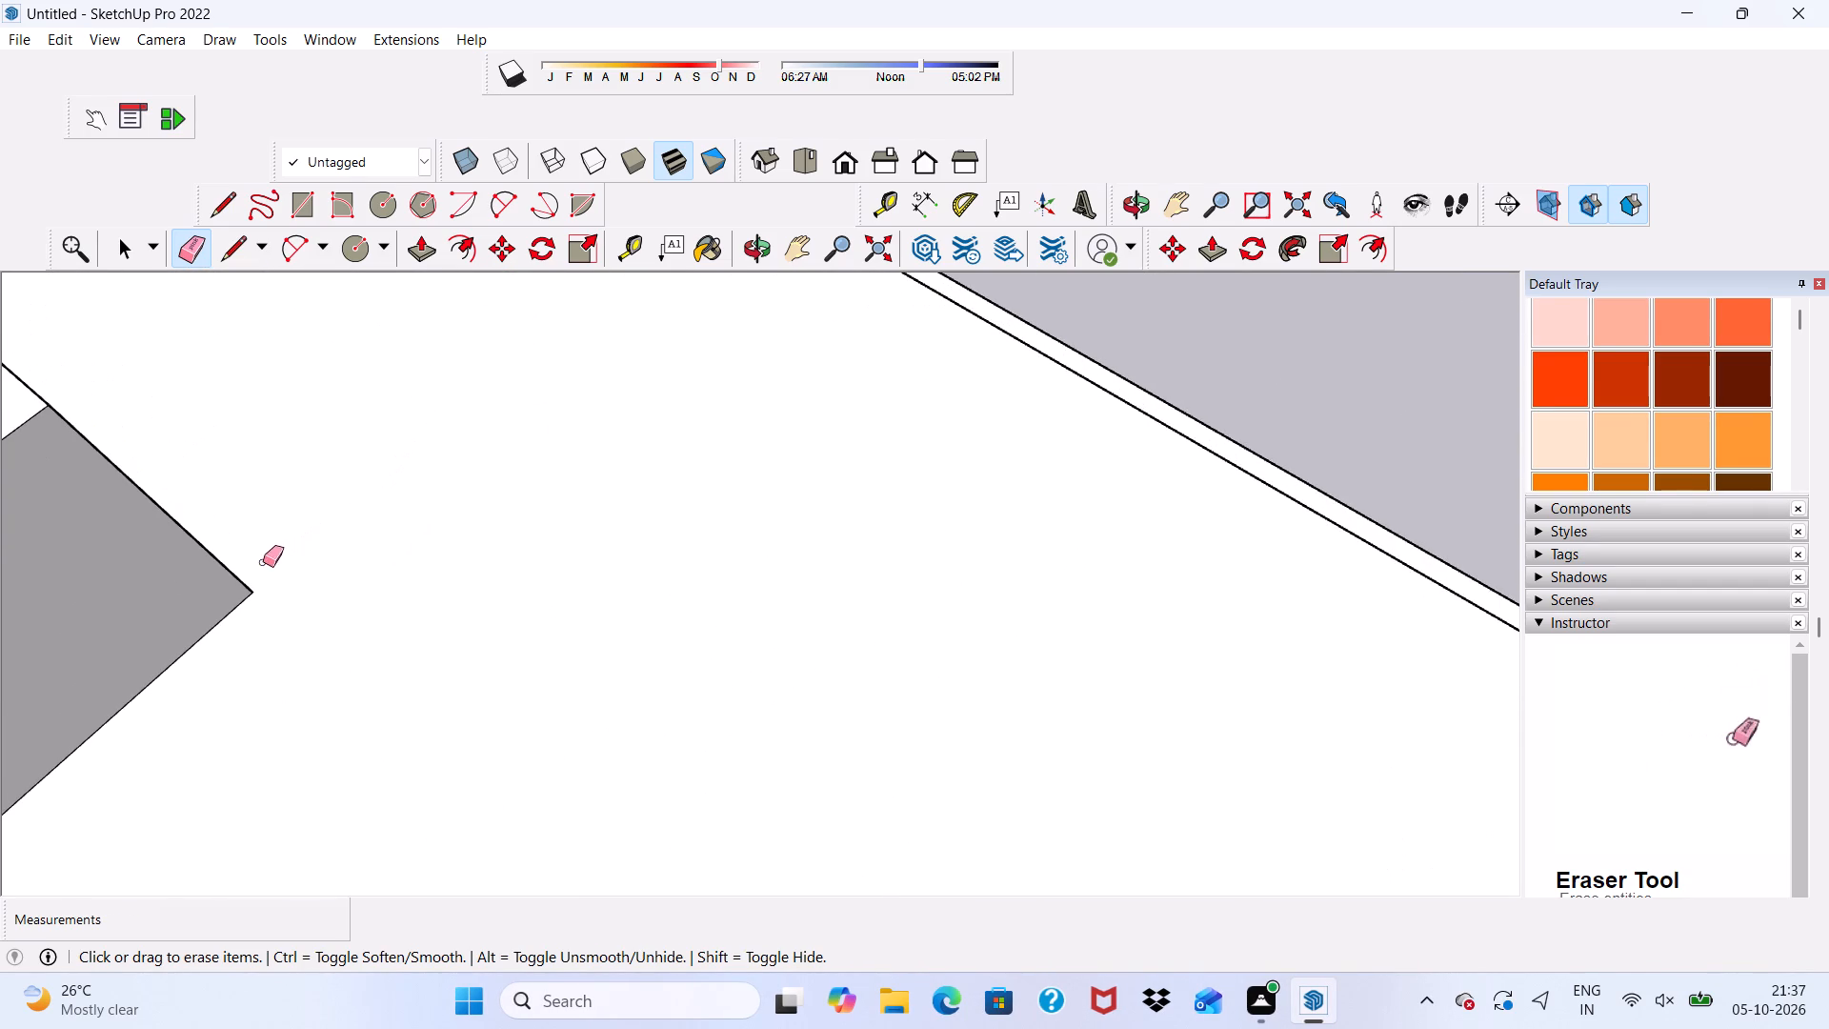
Examine the trimmed roof border from the side, front and above, especially where the front strip meets the tower.
scroll(263, 562, "down", 9)
scroll(570, 496, "up", 1)
scroll(570, 496, "down", 9)
middle_click_drag(583, 514, 304, 327)
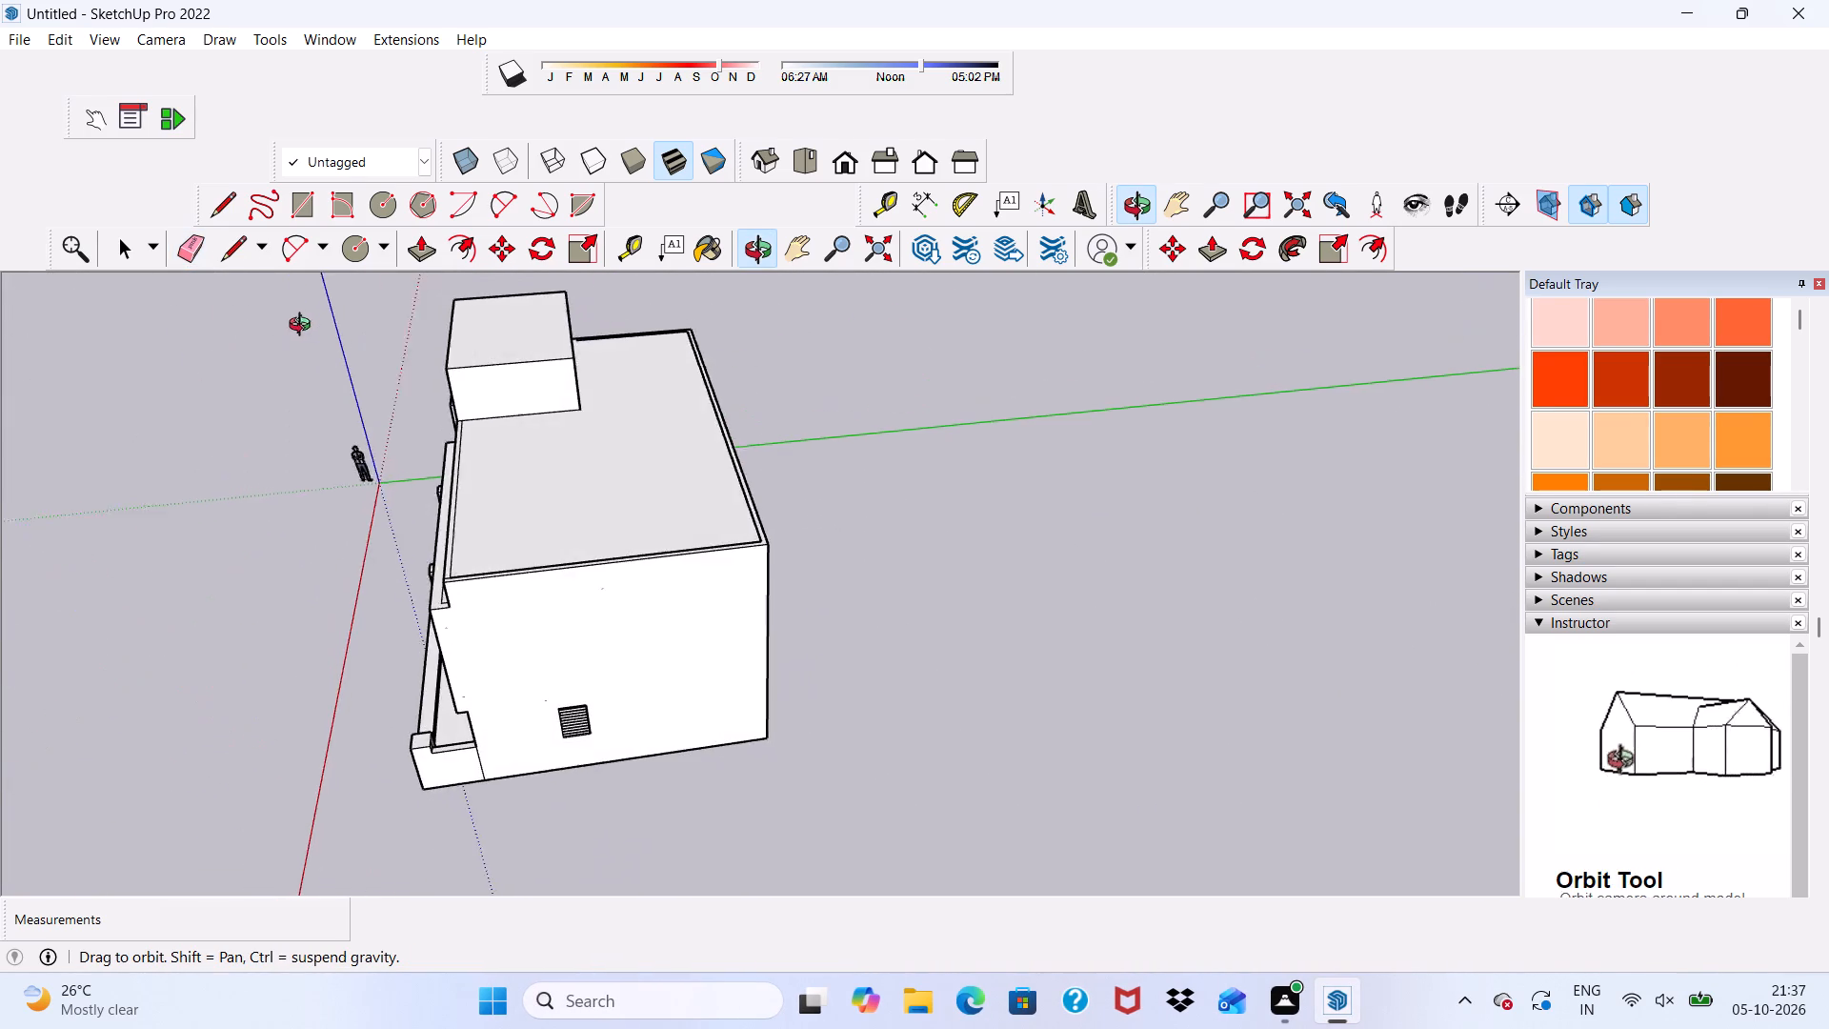
middle_click_drag(304, 327, 672, 192)
scroll(623, 555, "up", 1)
key("space")
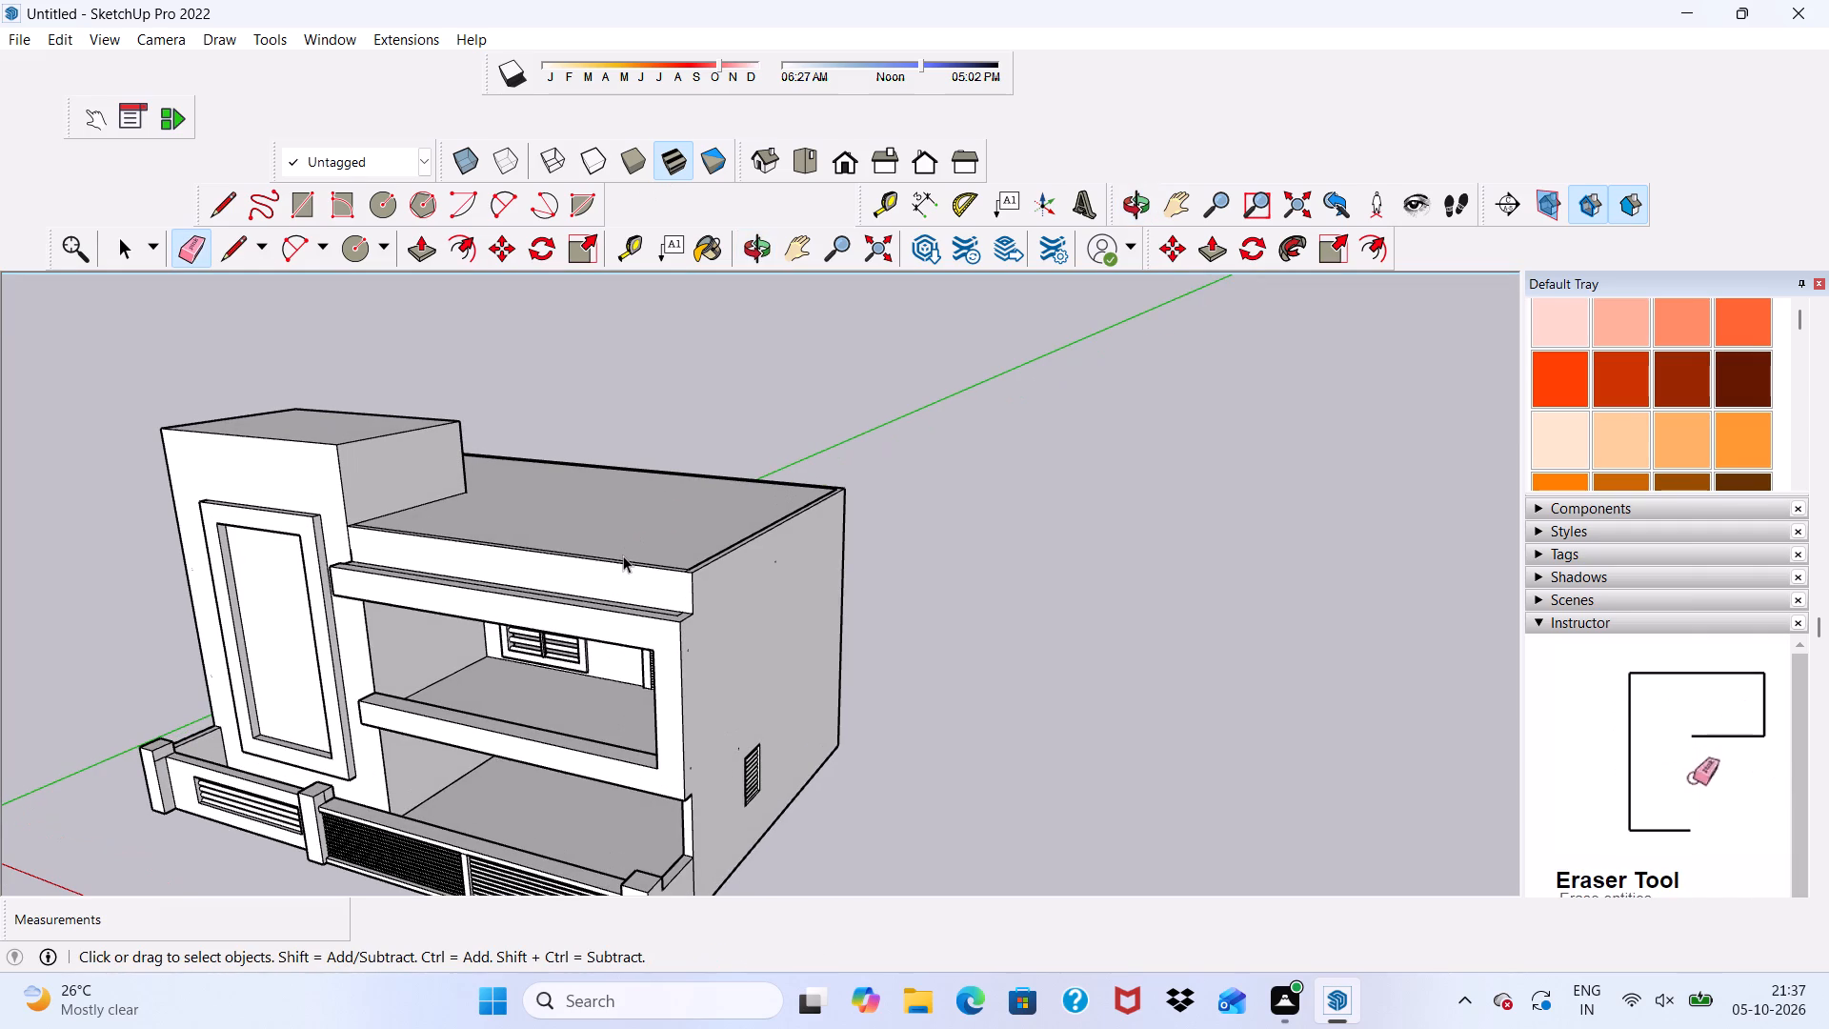
scroll(630, 531, "up", 5)
scroll(626, 502, "down", 8)
middle_click_drag(790, 485, 499, 585)
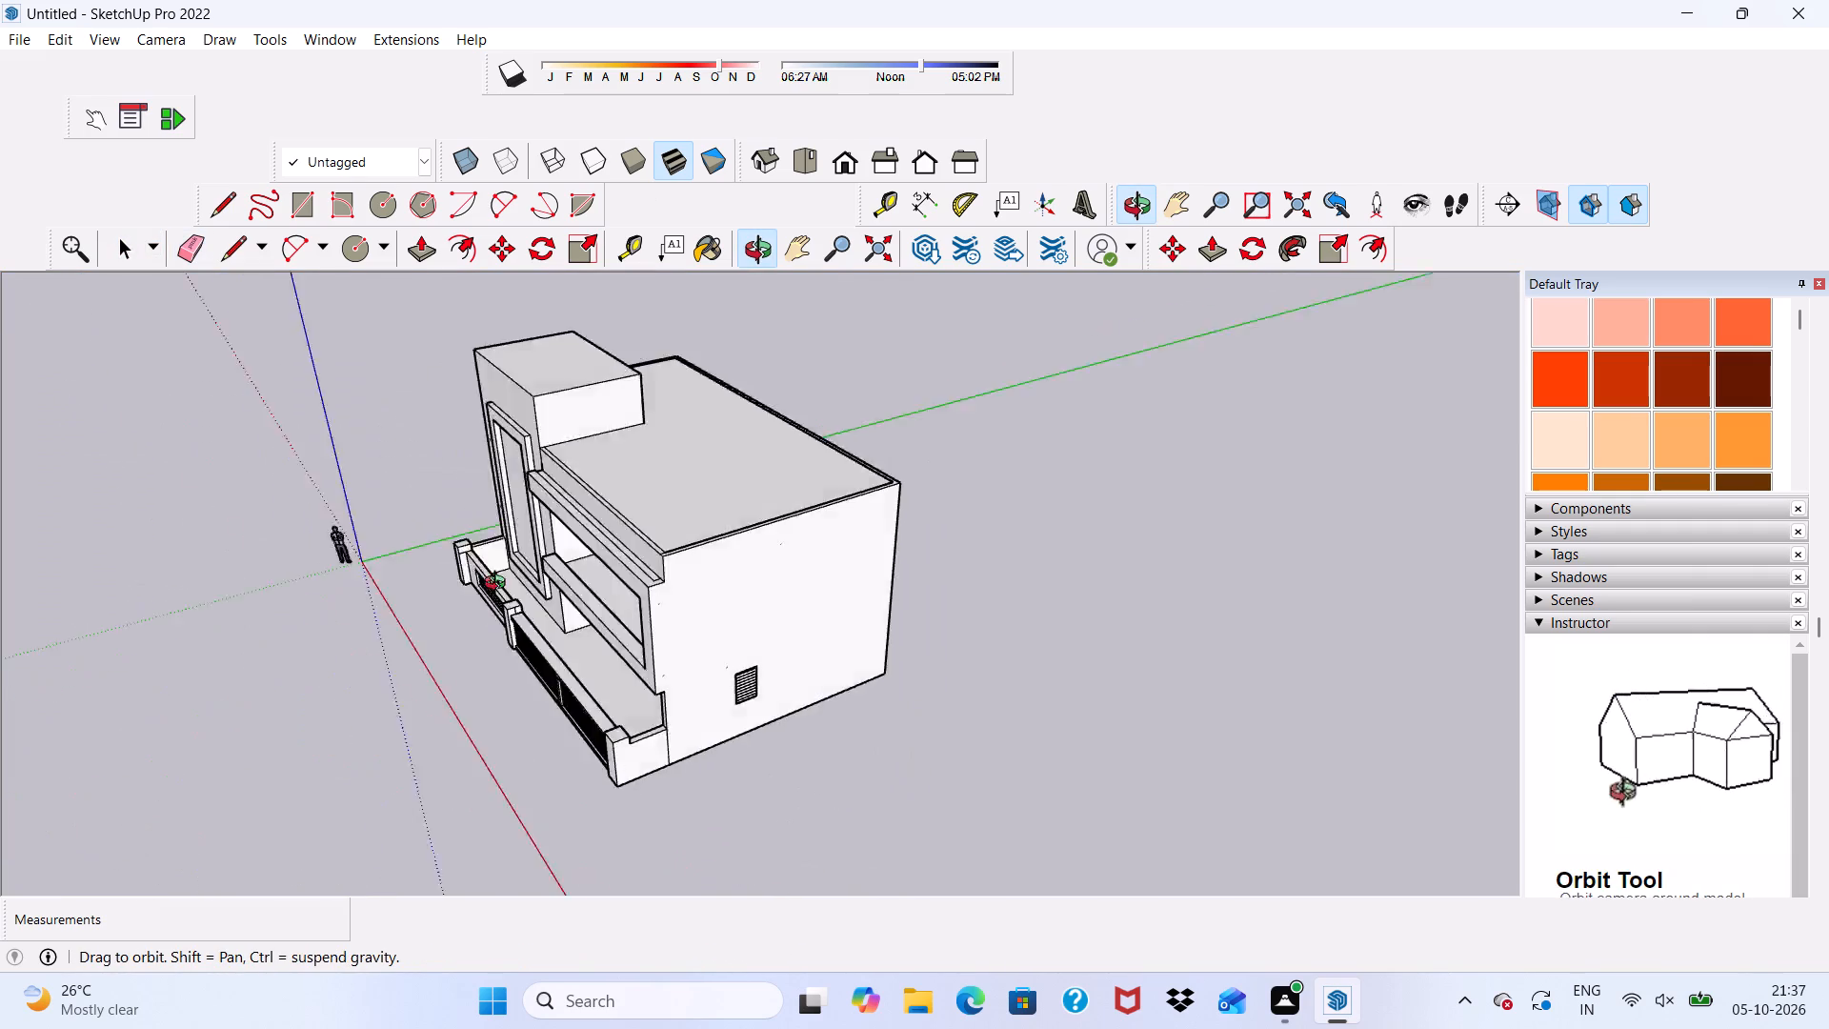
middle_click_drag(499, 585, 471, 562)
scroll(531, 442, "up", 20)
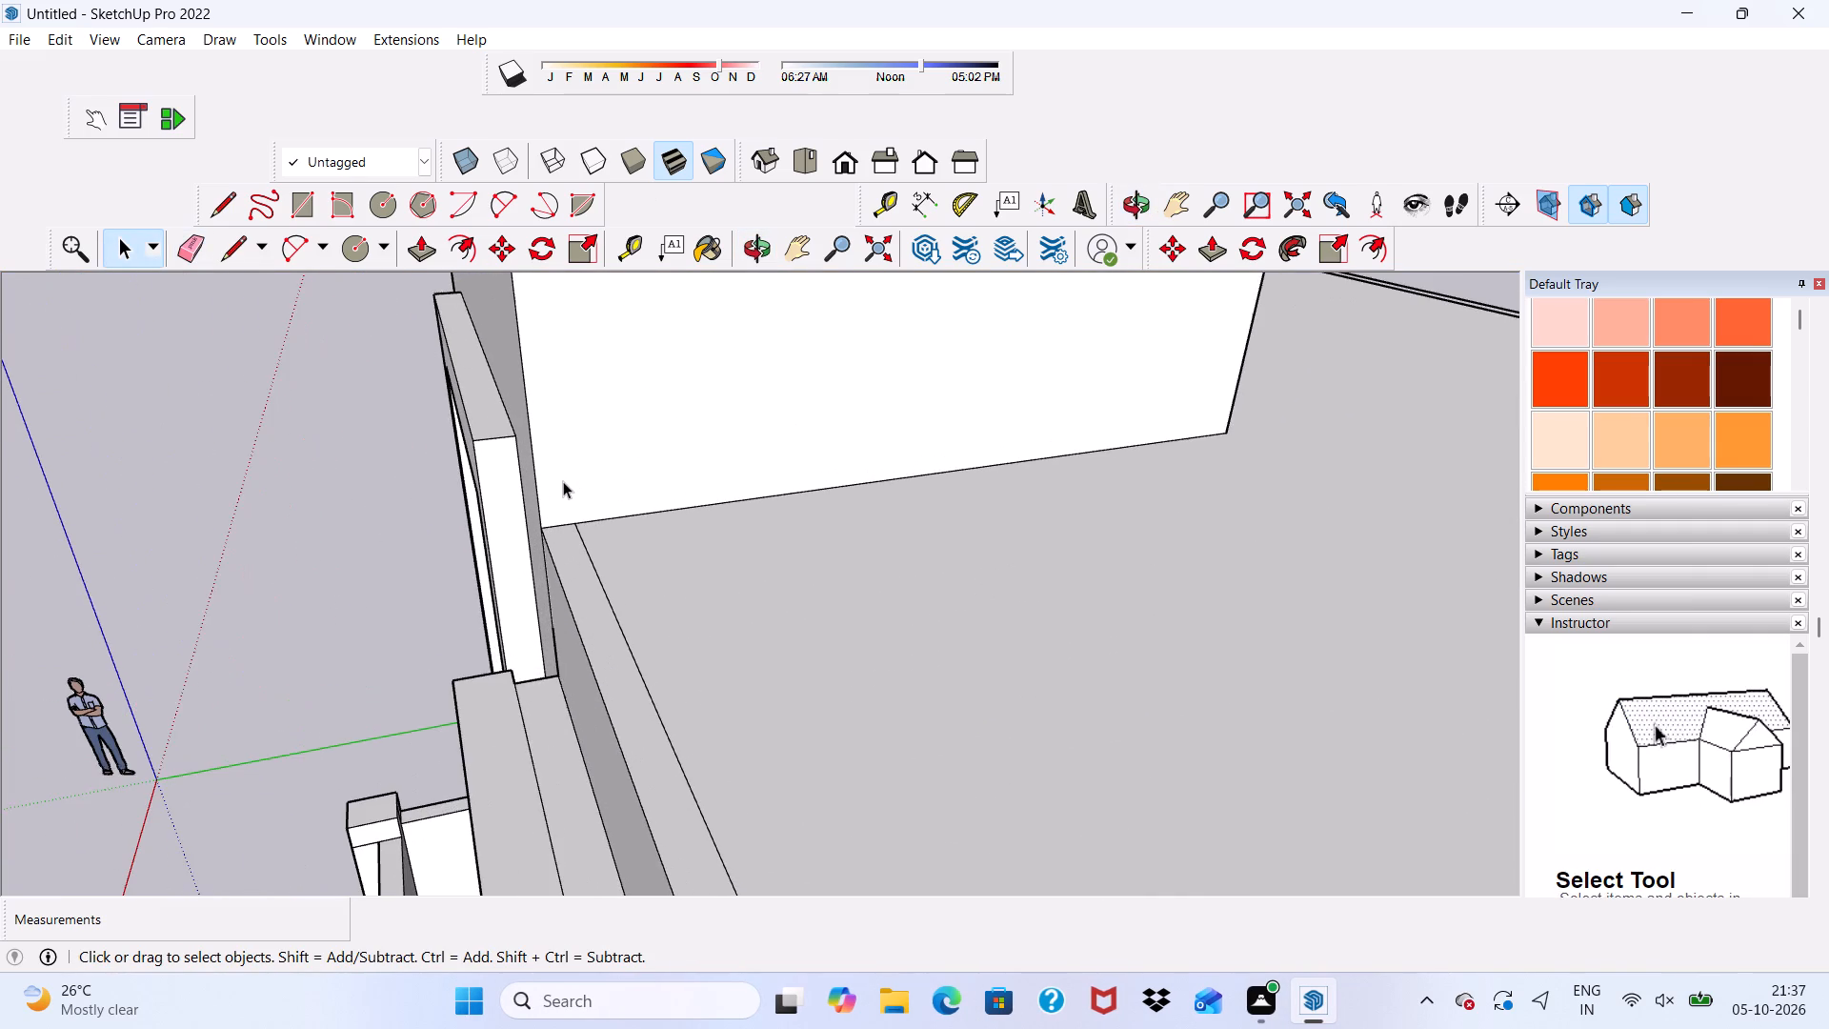
scroll(563, 481, "up", 2)
scroll(559, 490, "down", 2)
scroll(559, 490, "up", 1)
scroll(559, 490, "down", 5)
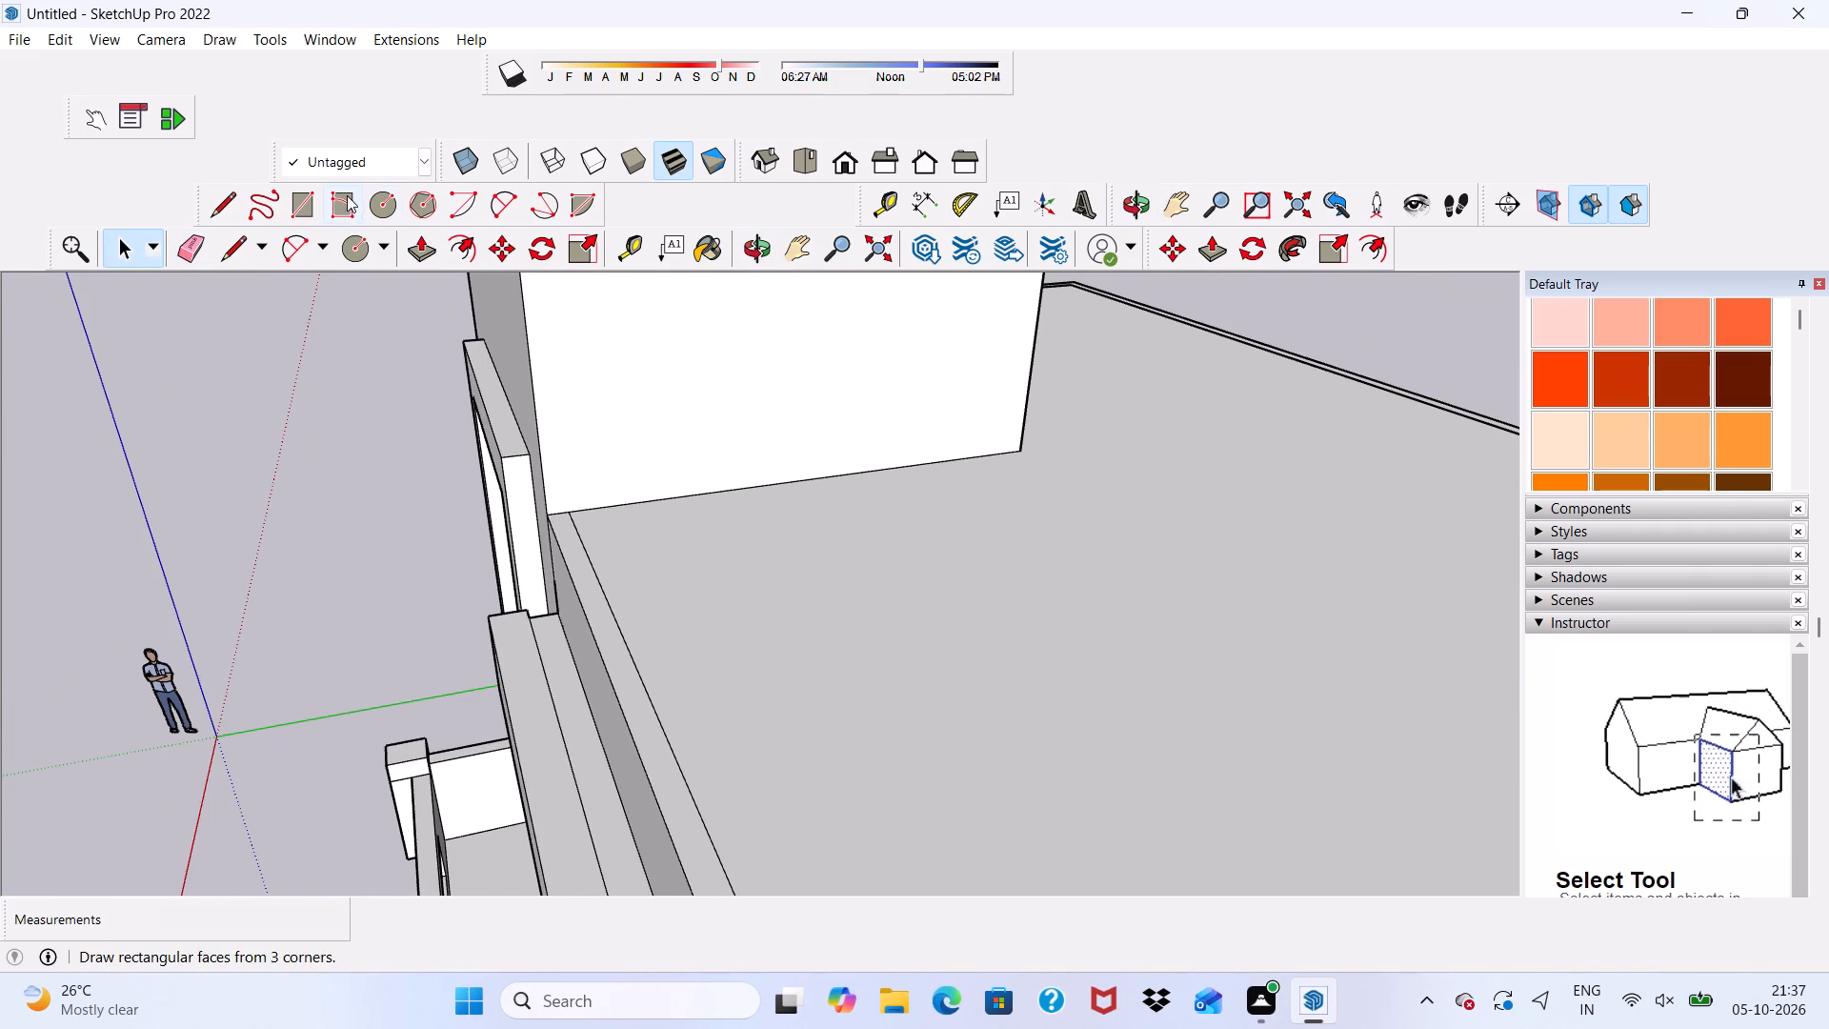
Draw a circle of about 2 3/16" radius on the tower's side wall, near its front edge and above the lower roof.
left_click(351, 241)
scroll(606, 468, "up", 3)
scroll(590, 486, "down", 2)
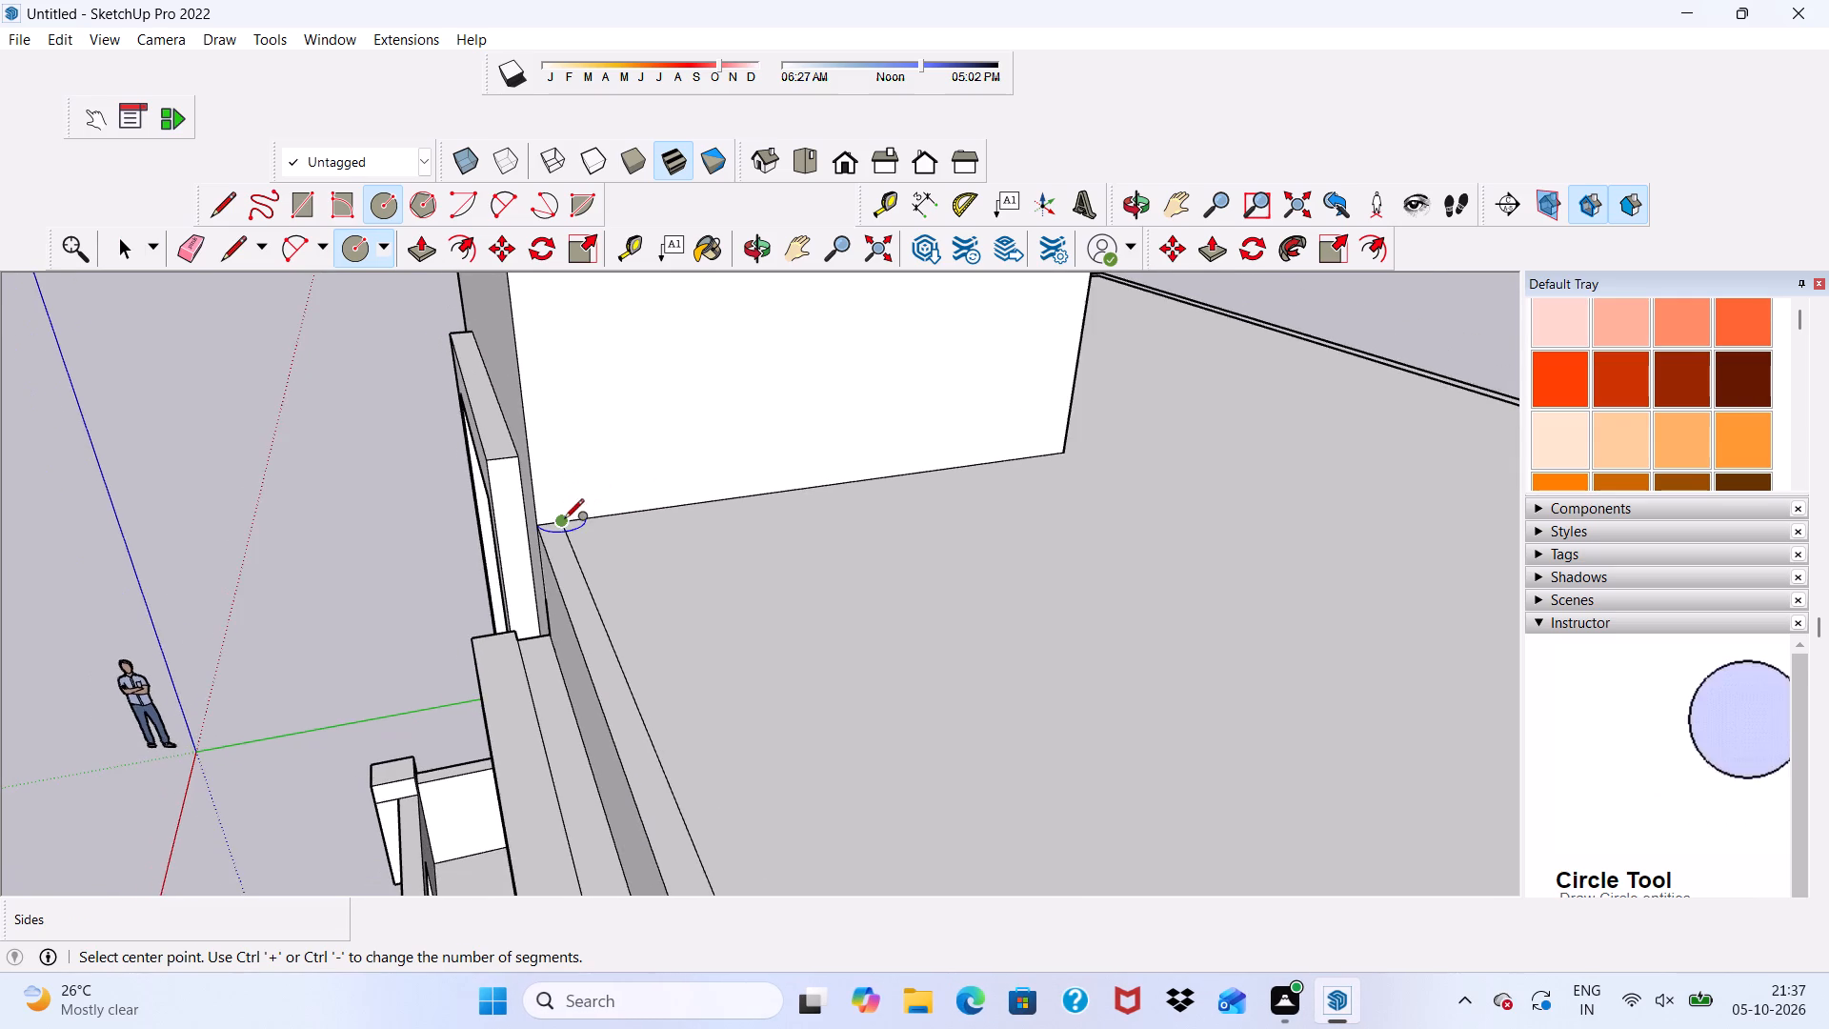
scroll(553, 518, "up", 4)
middle_click_drag(555, 506, 543, 430)
scroll(543, 434, "up", 1)
scroll(538, 437, "down", 2)
scroll(537, 444, "up", 1)
scroll(537, 450, "down", 6)
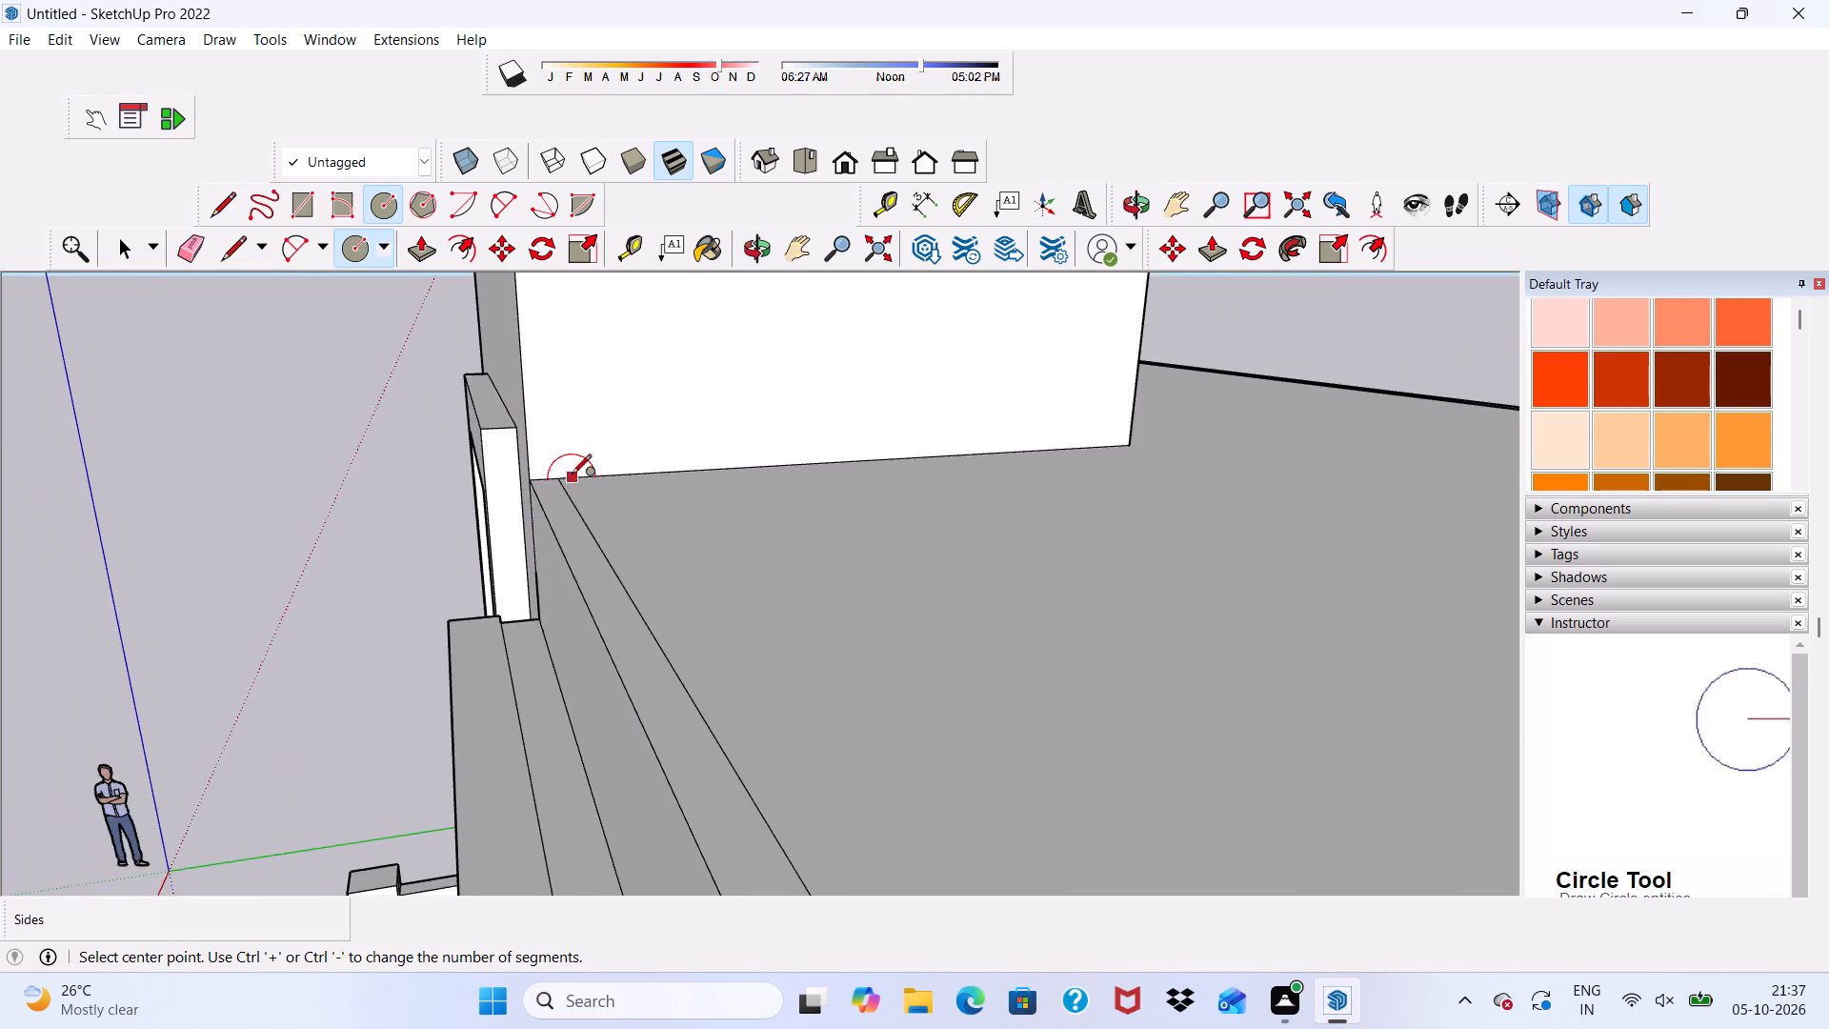
scroll(572, 475, "down", 2)
scroll(568, 352, "up", 4)
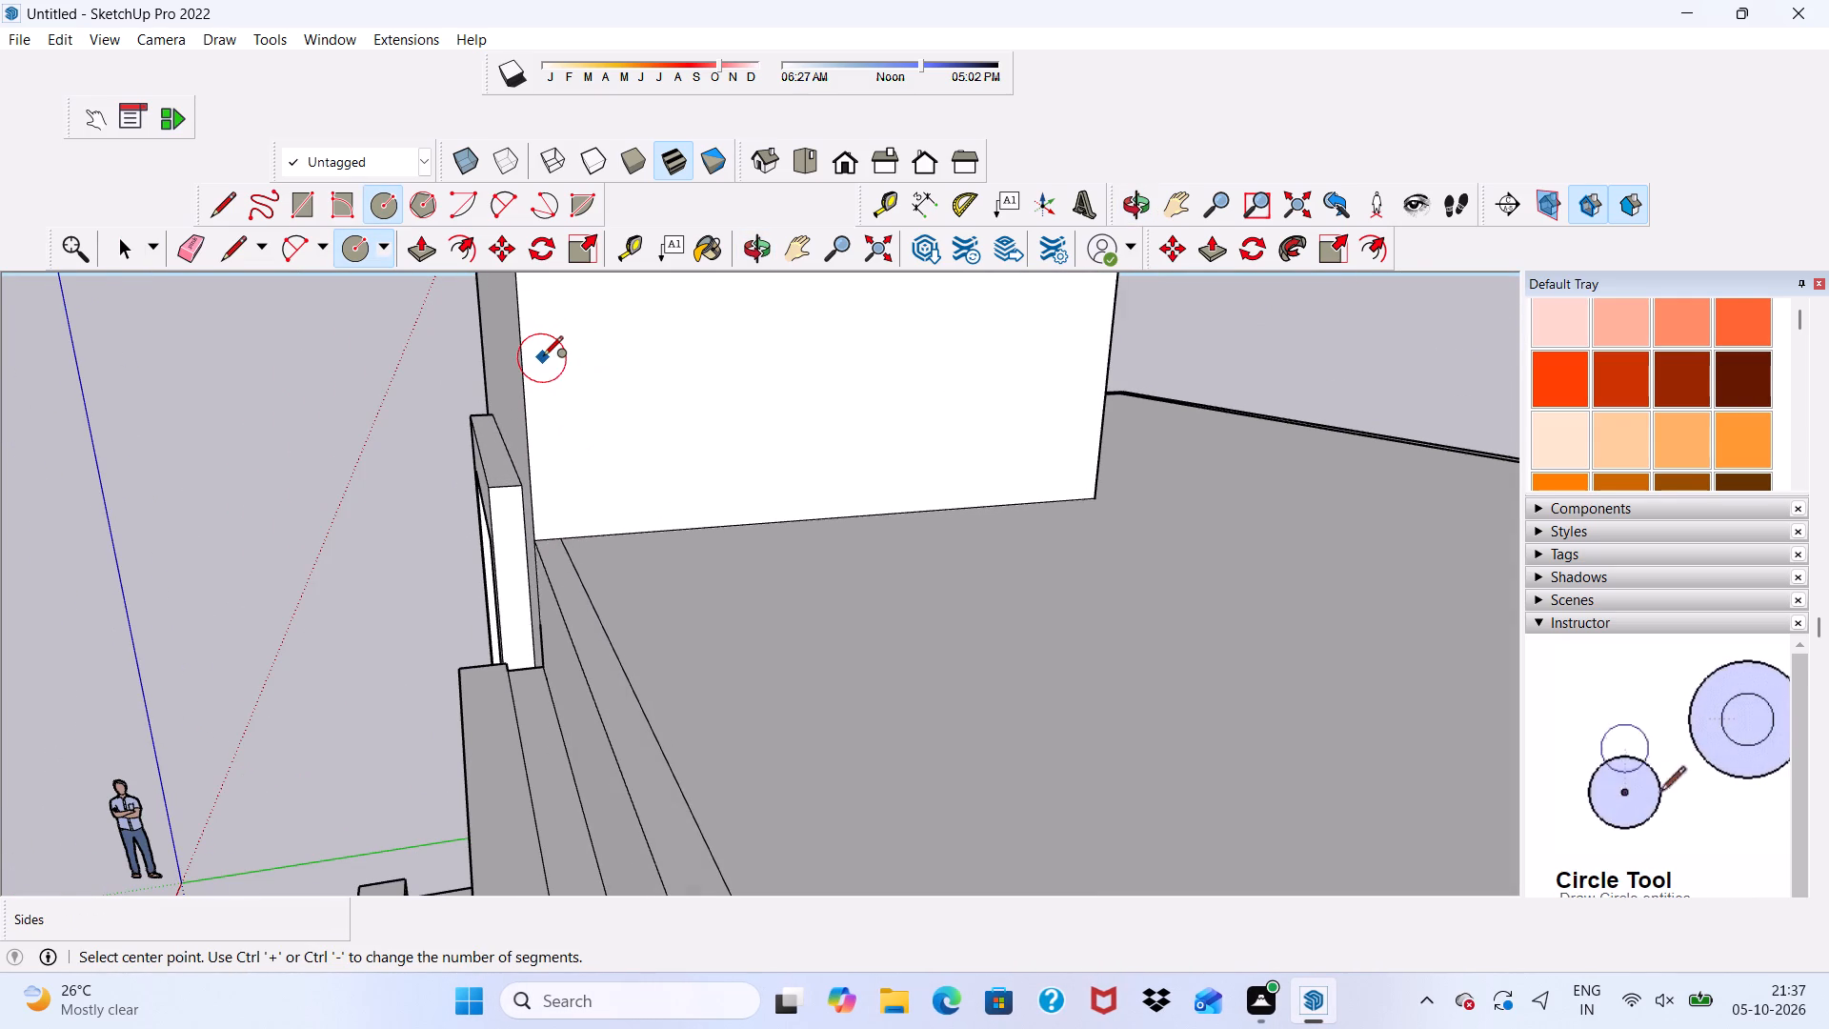
left_click(543, 355)
scroll(553, 342, "up", 5)
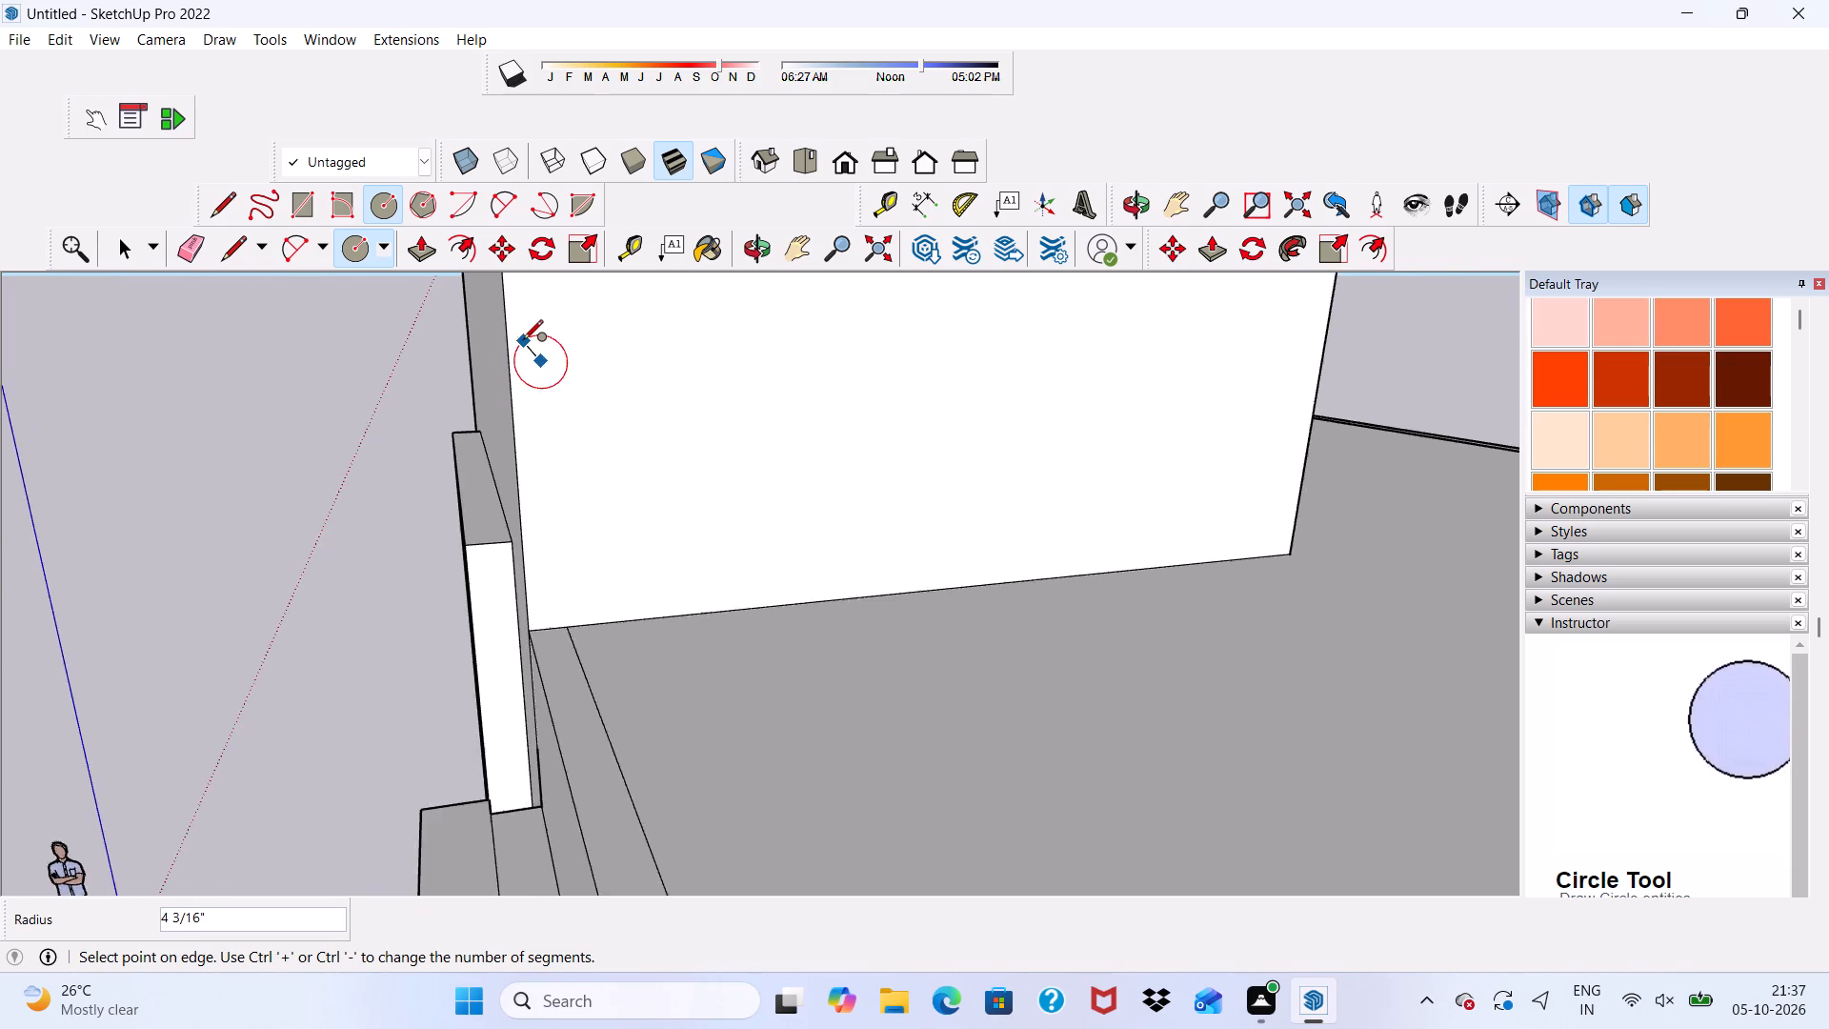
scroll(523, 341, "up", 1)
scroll(523, 342, "down", 1)
scroll(523, 344, "up", 2)
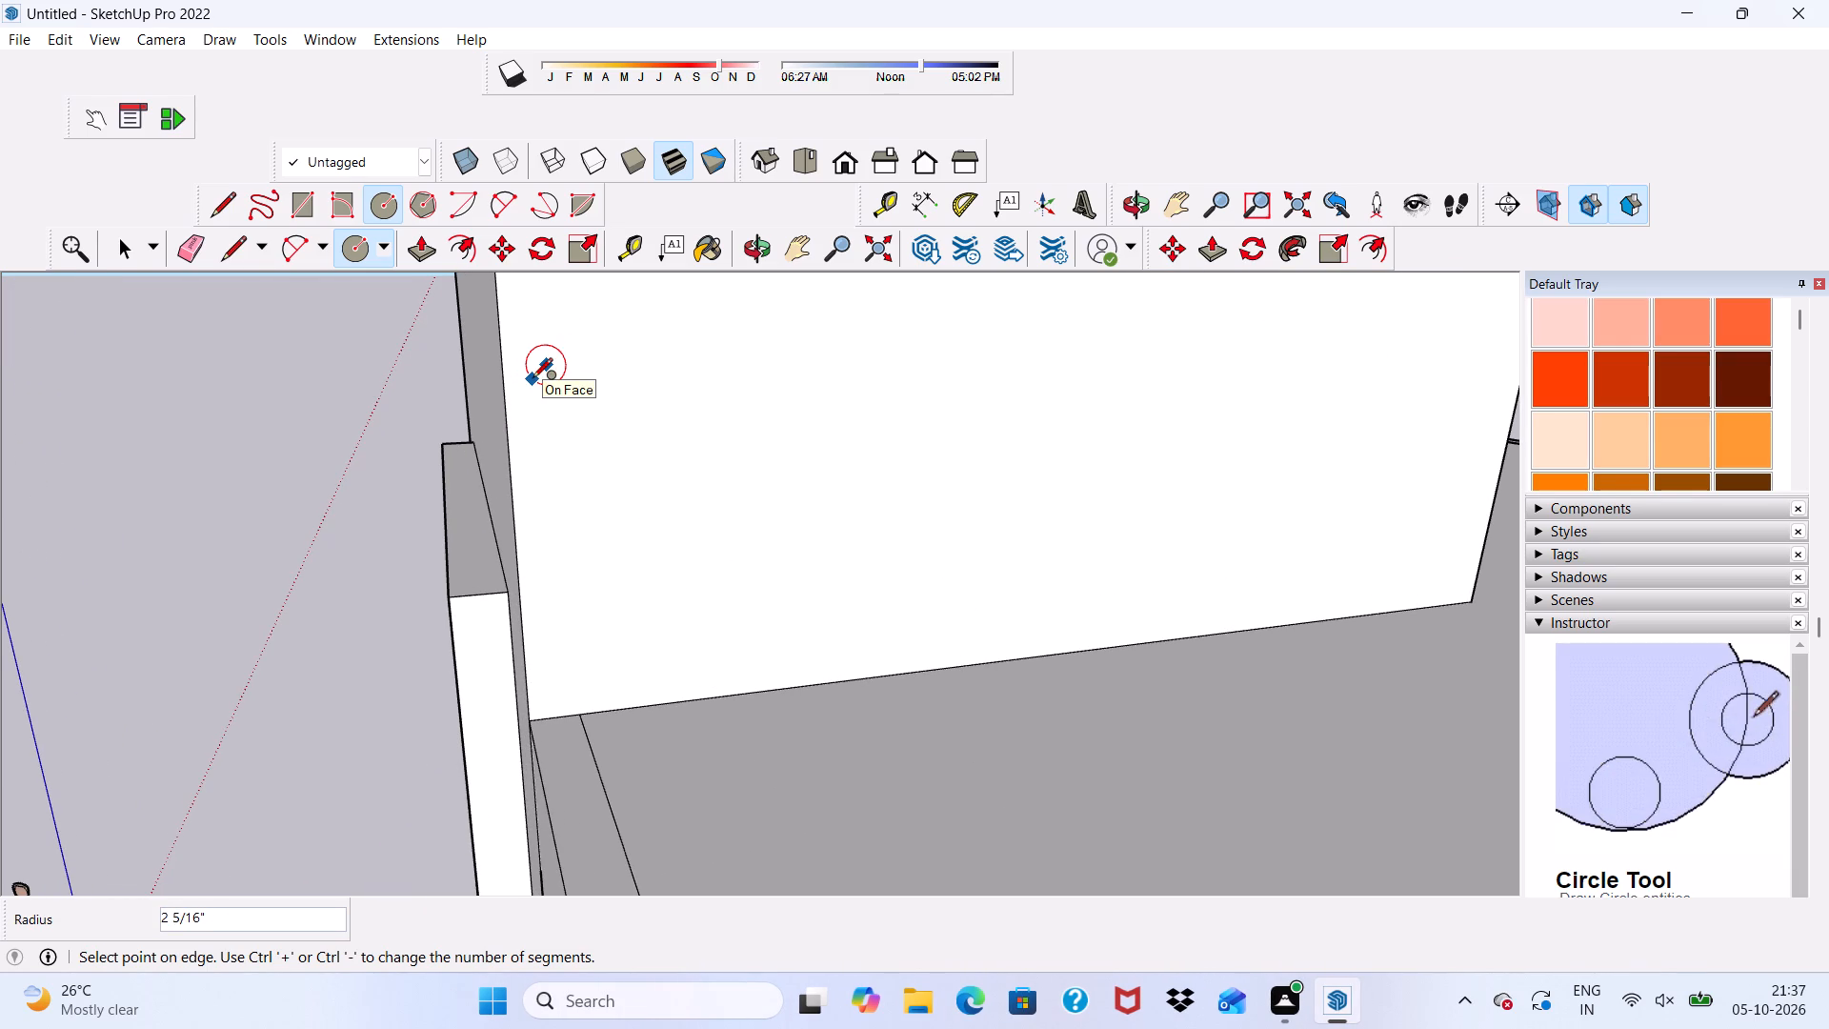
scroll(525, 393, "up", 1)
scroll(525, 394, "down", 3)
scroll(521, 404, "up", 1)
scroll(521, 406, "down", 4)
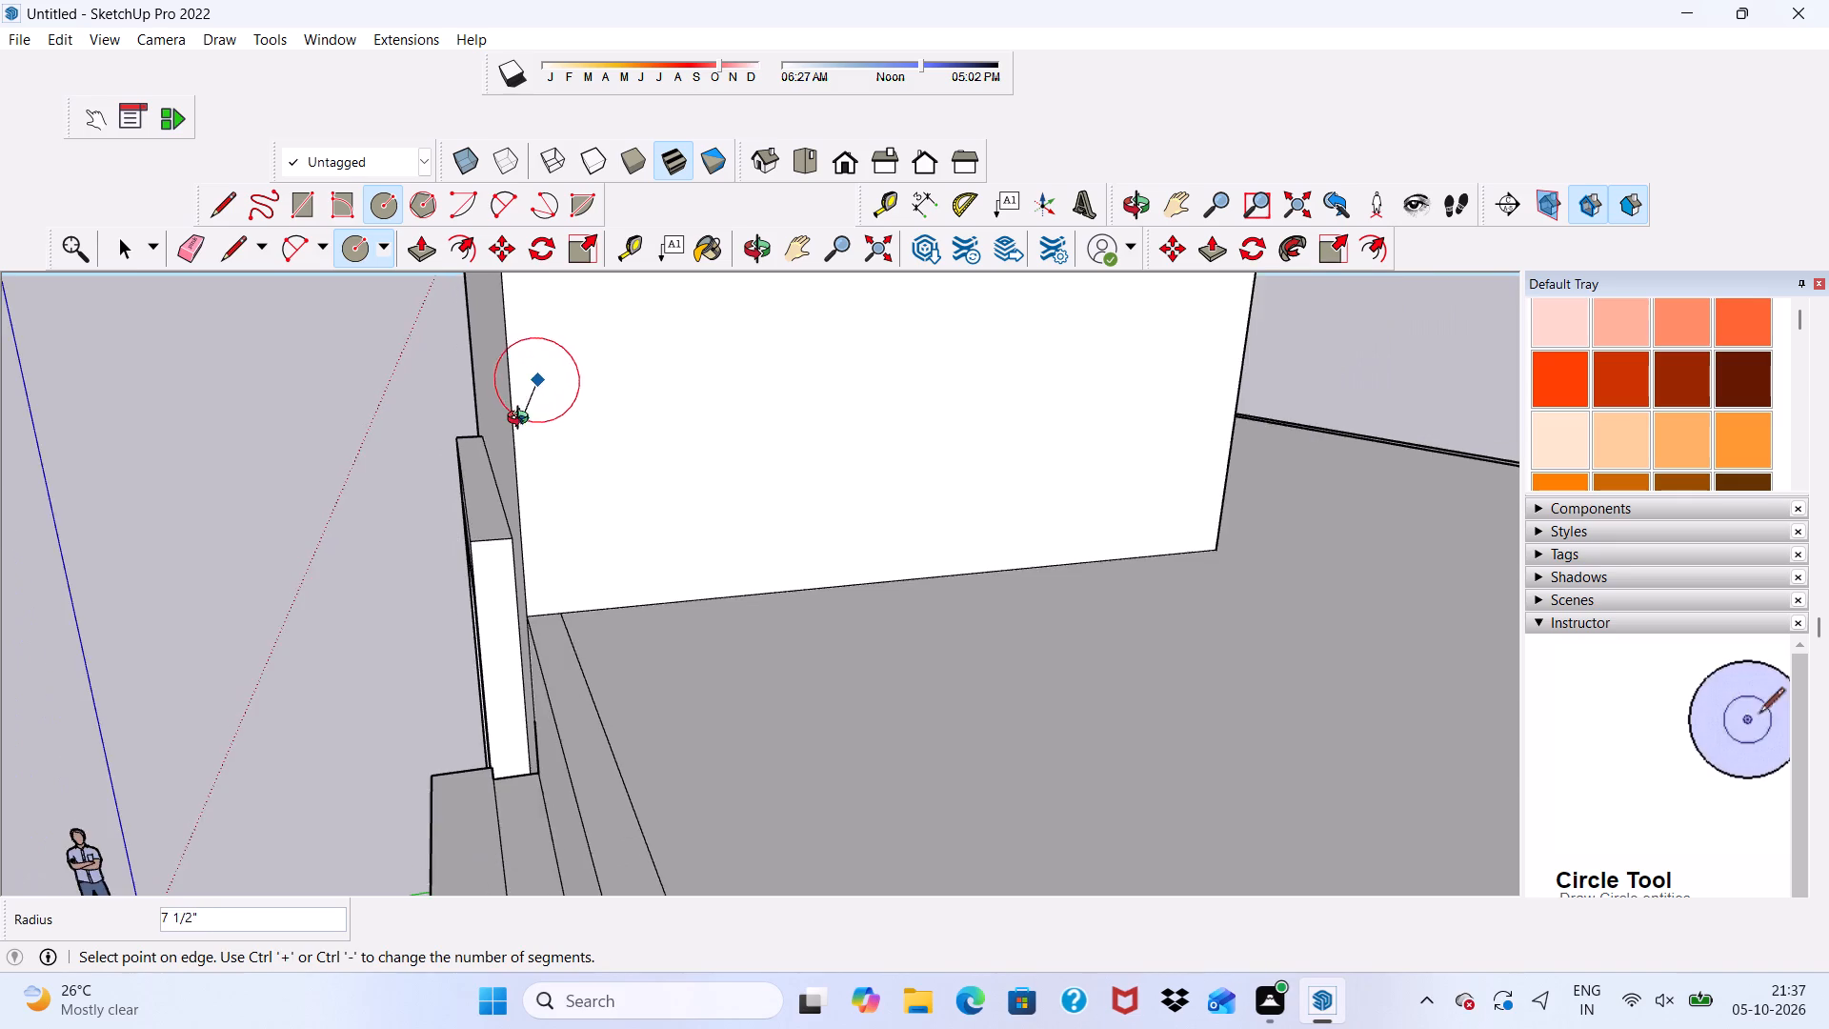
middle_click_drag(522, 420, 615, 448)
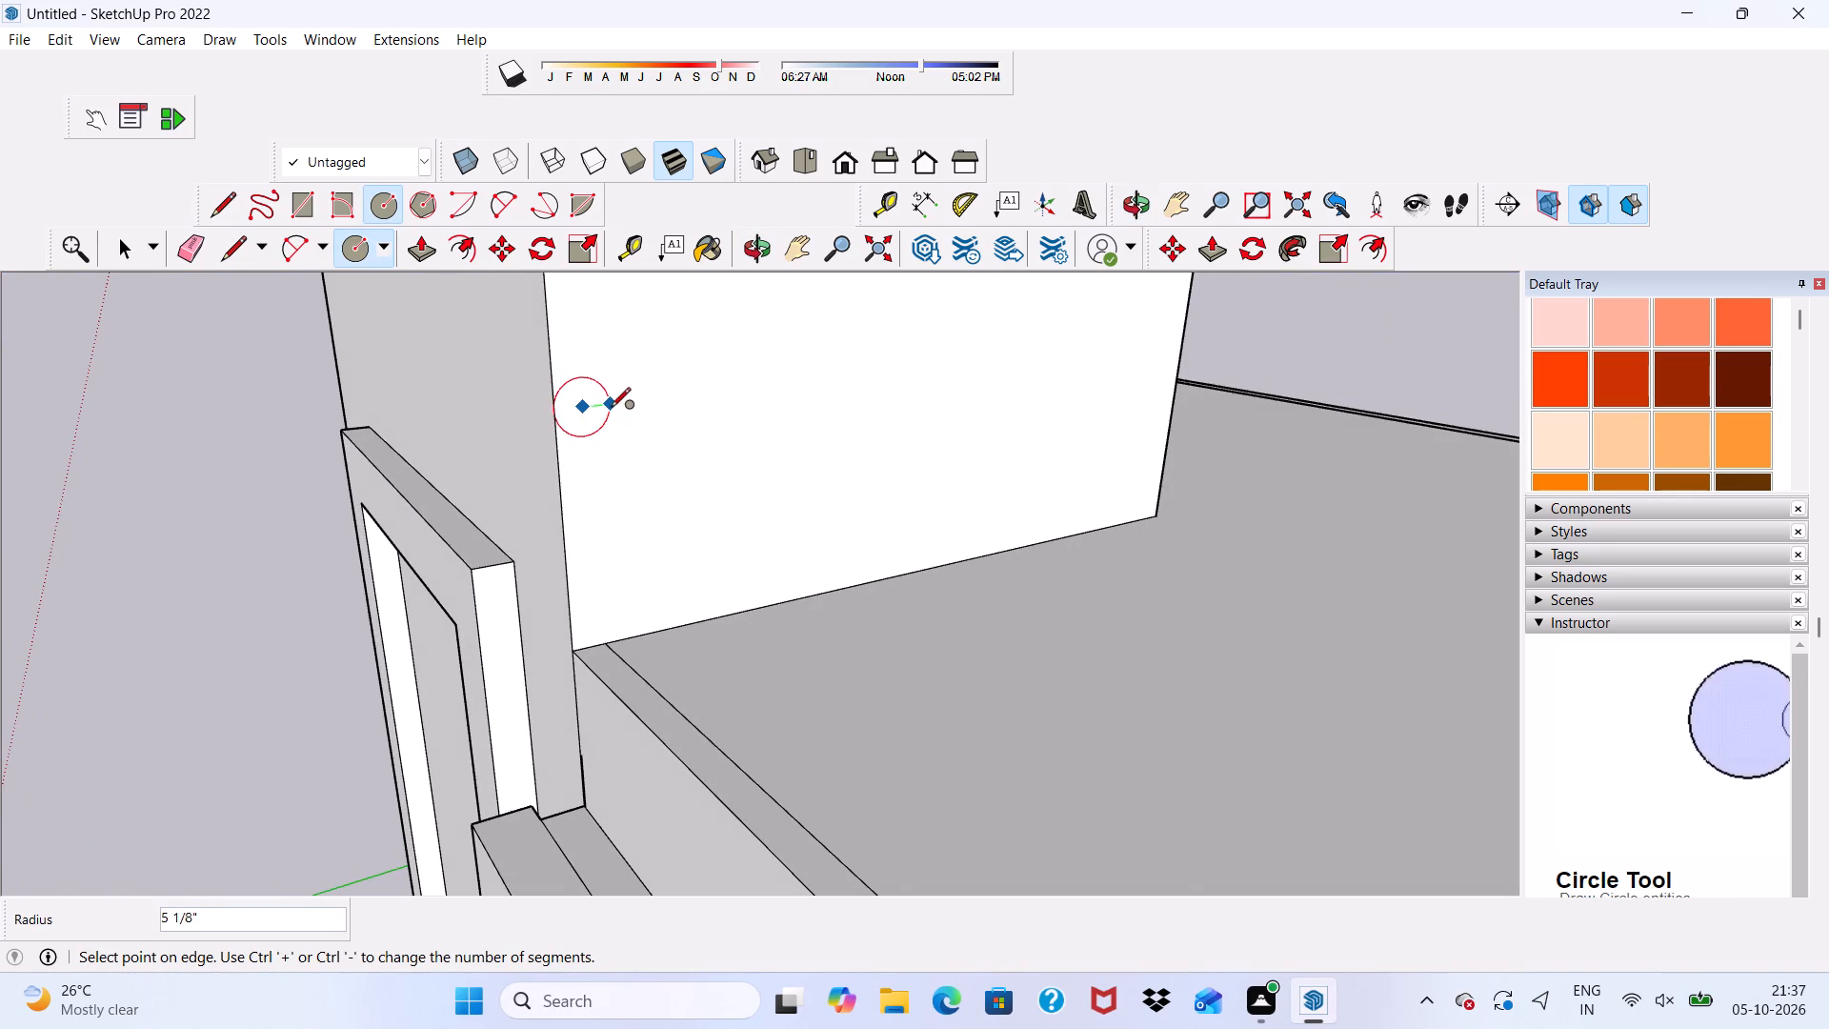
scroll(599, 389, "down", 3)
scroll(592, 397, "up", 5)
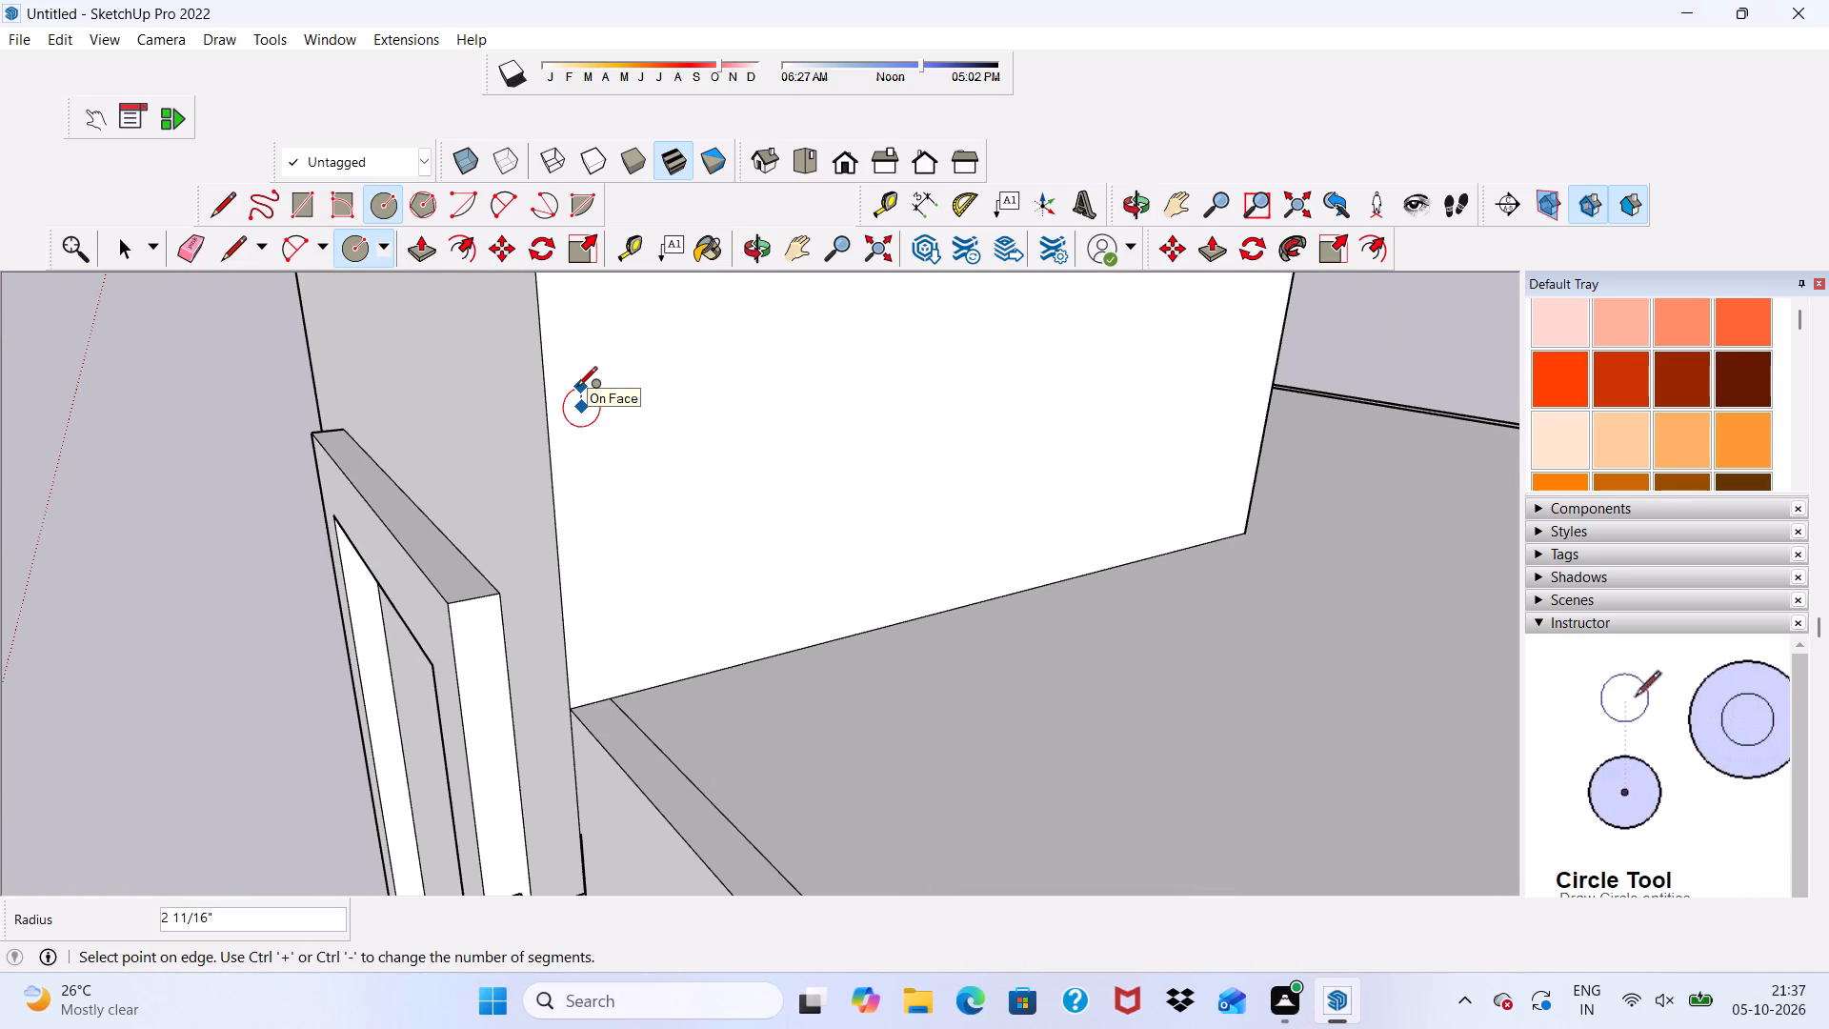
left_click(569, 392)
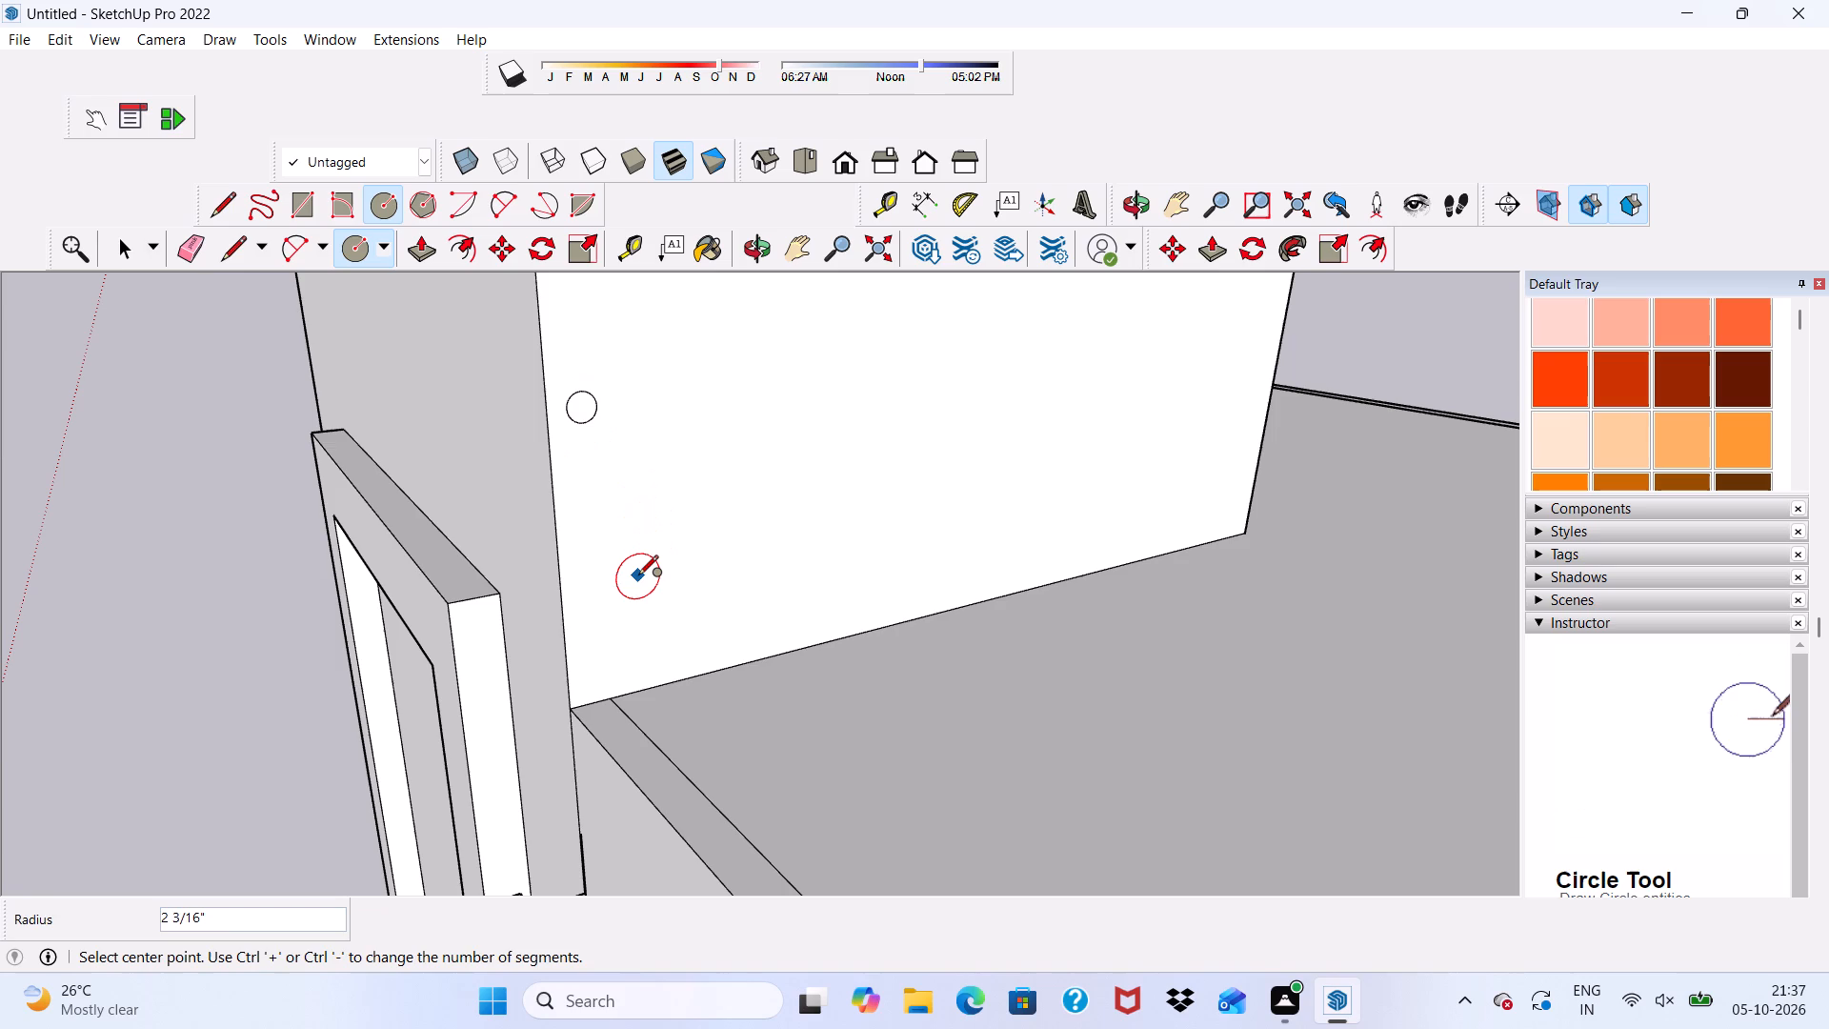
Move the circle on the tower's side wall slightly, bringing it closer to the wall's front edge.
key("space")
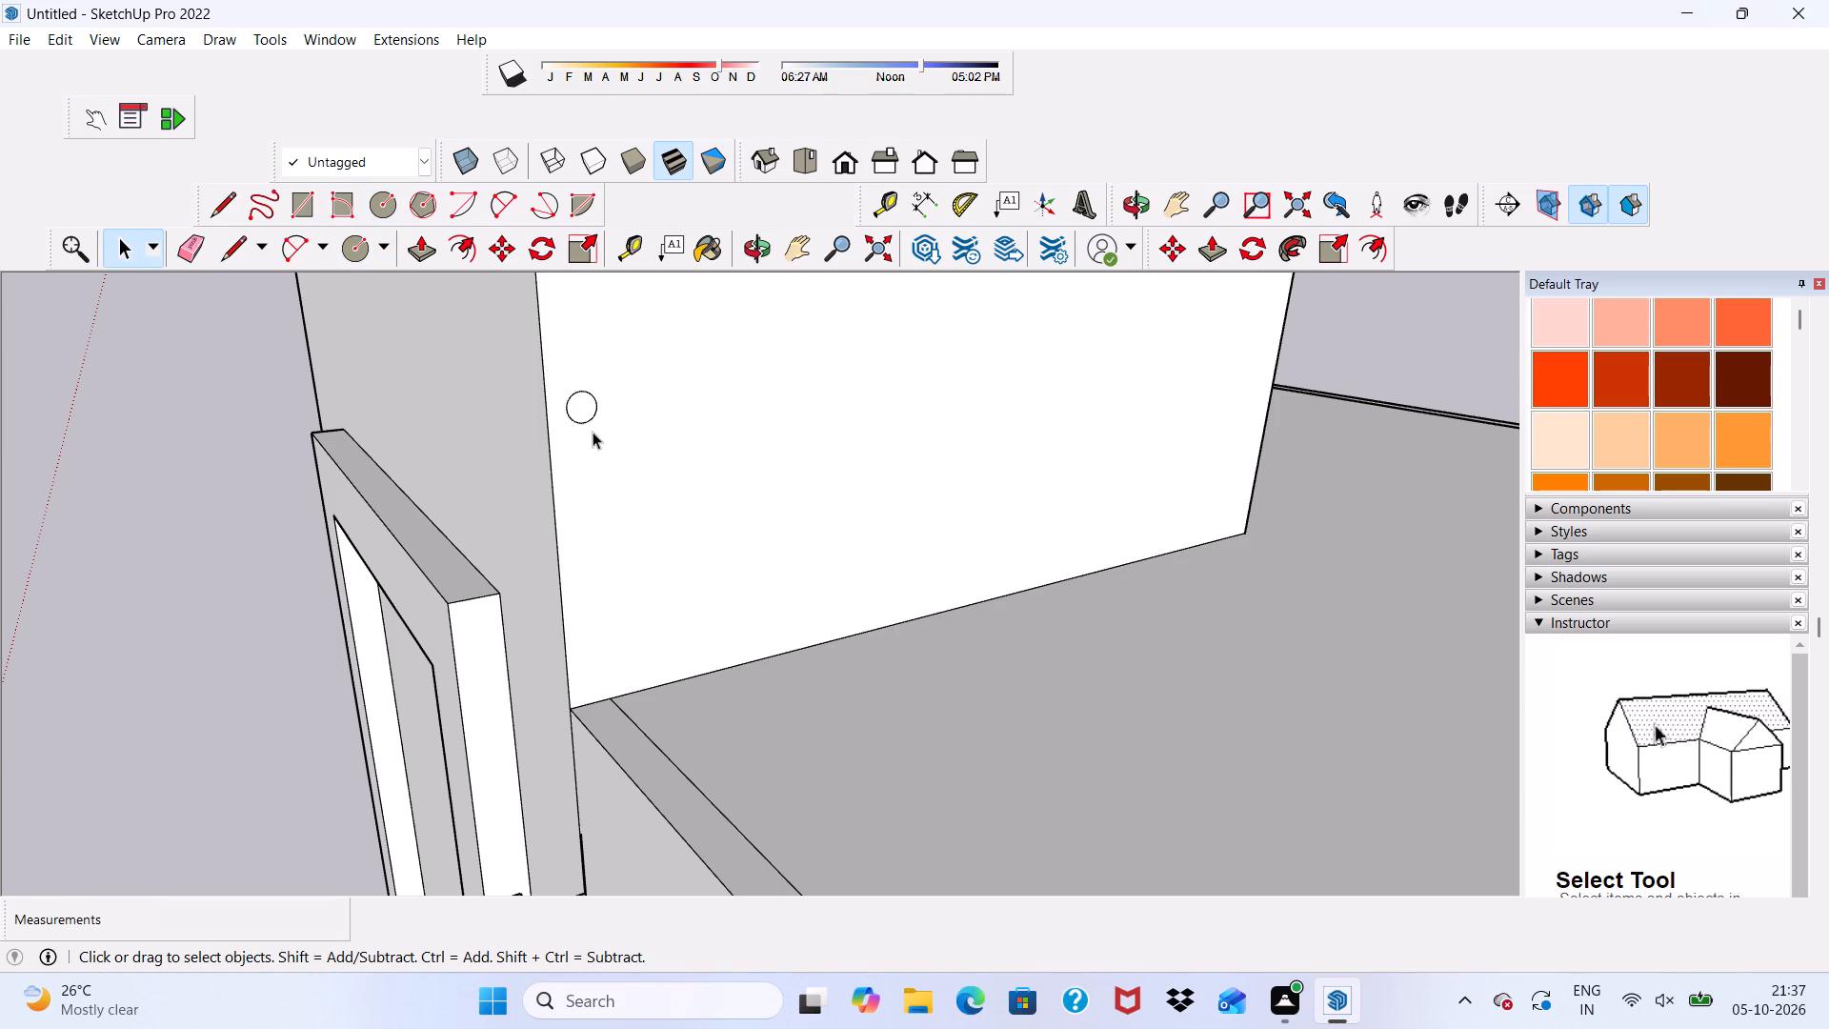
double_click(586, 410)
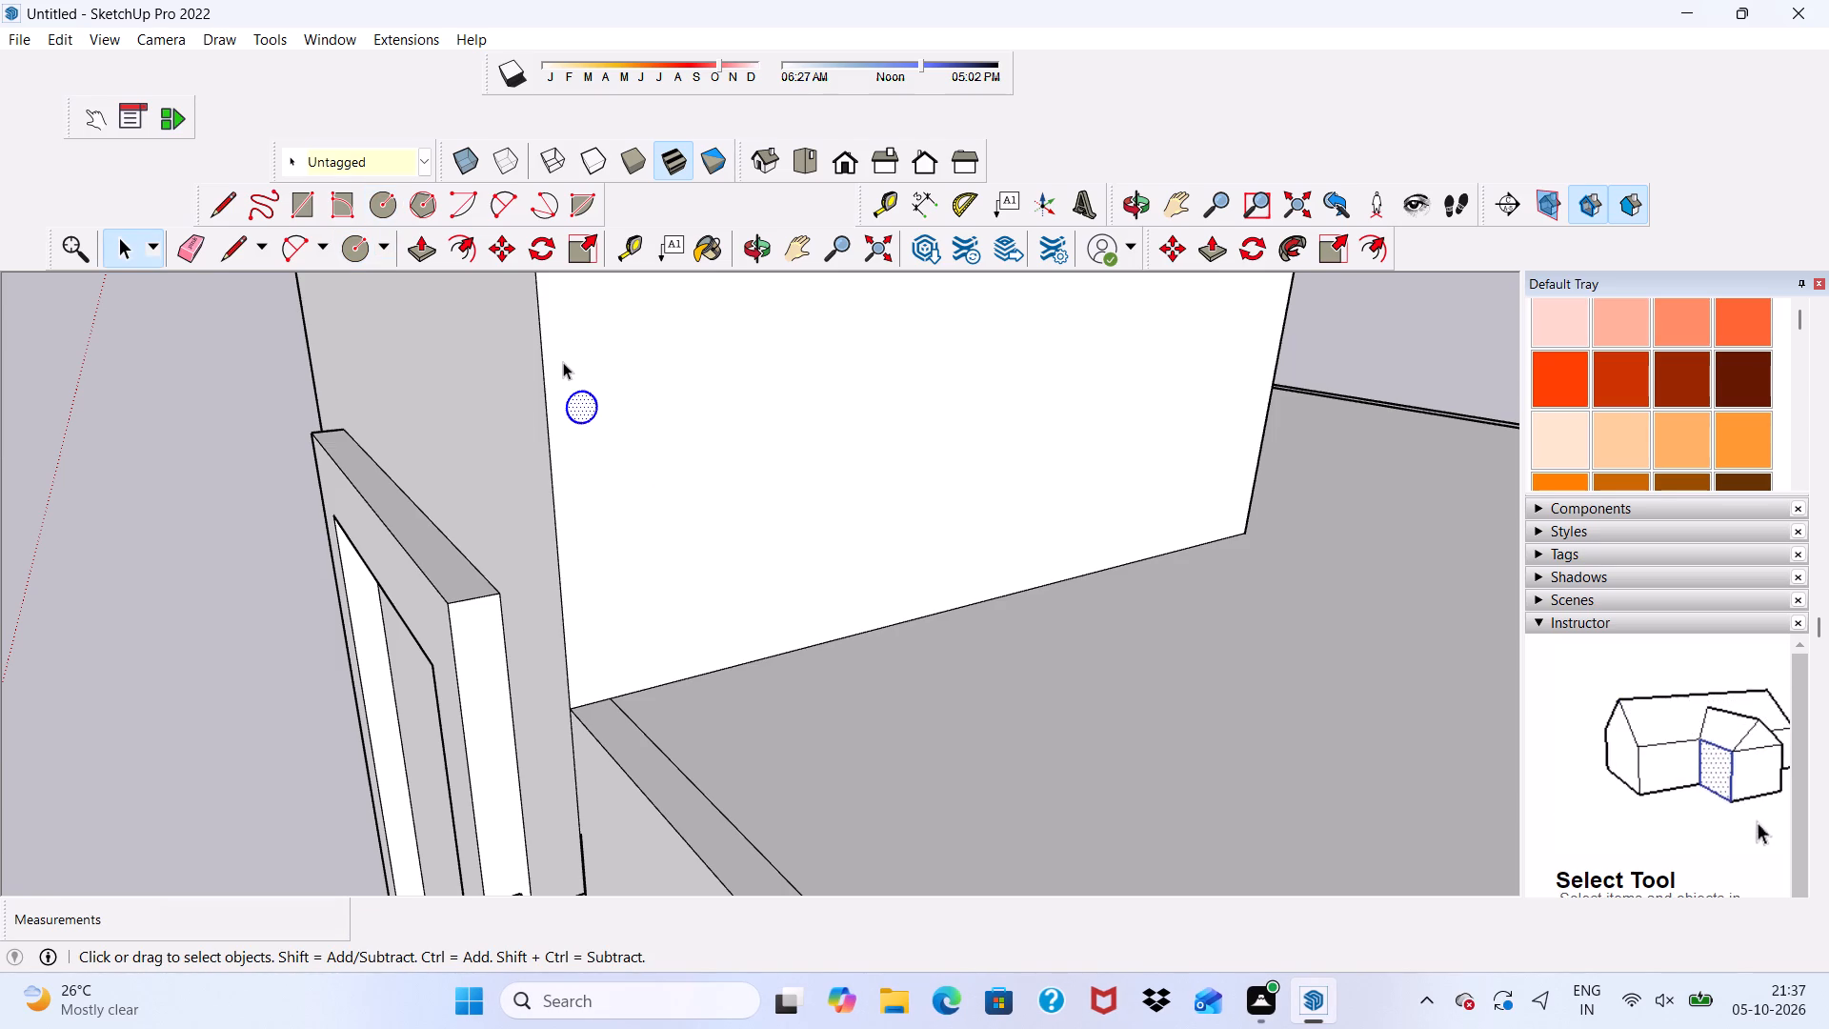
left_click(504, 252)
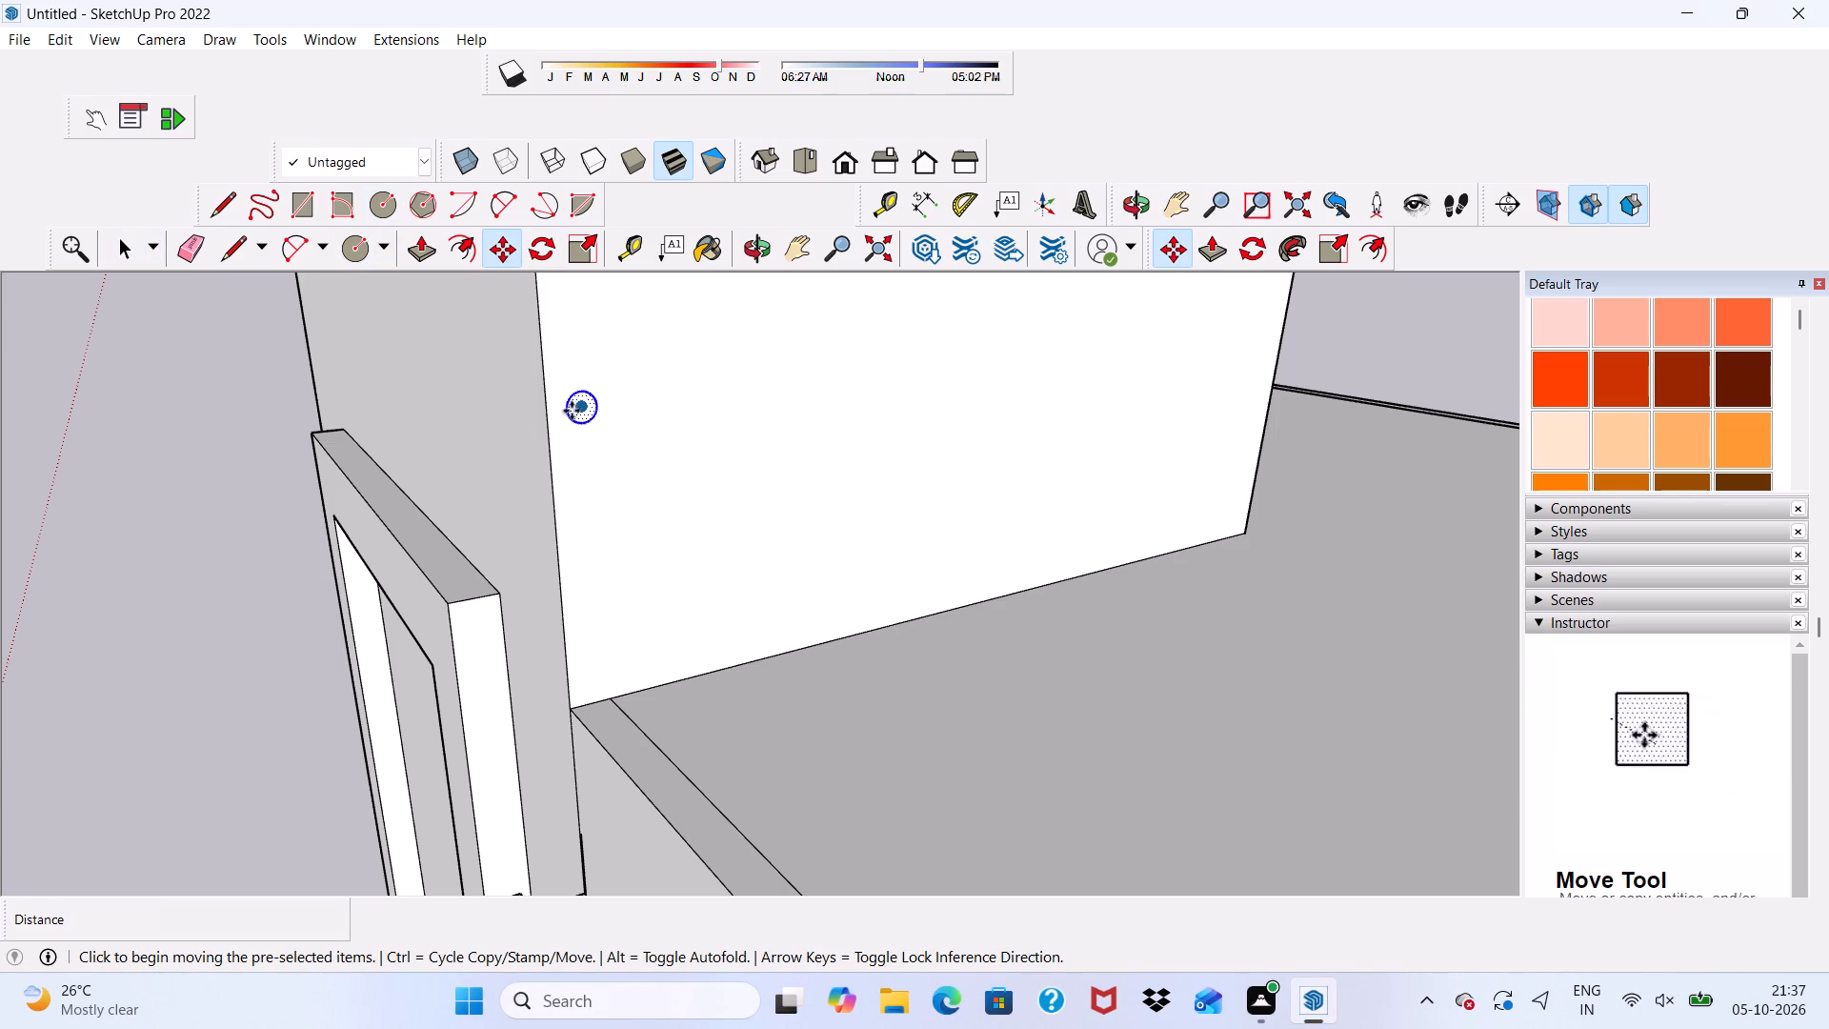
left_click_drag(576, 409, 567, 425)
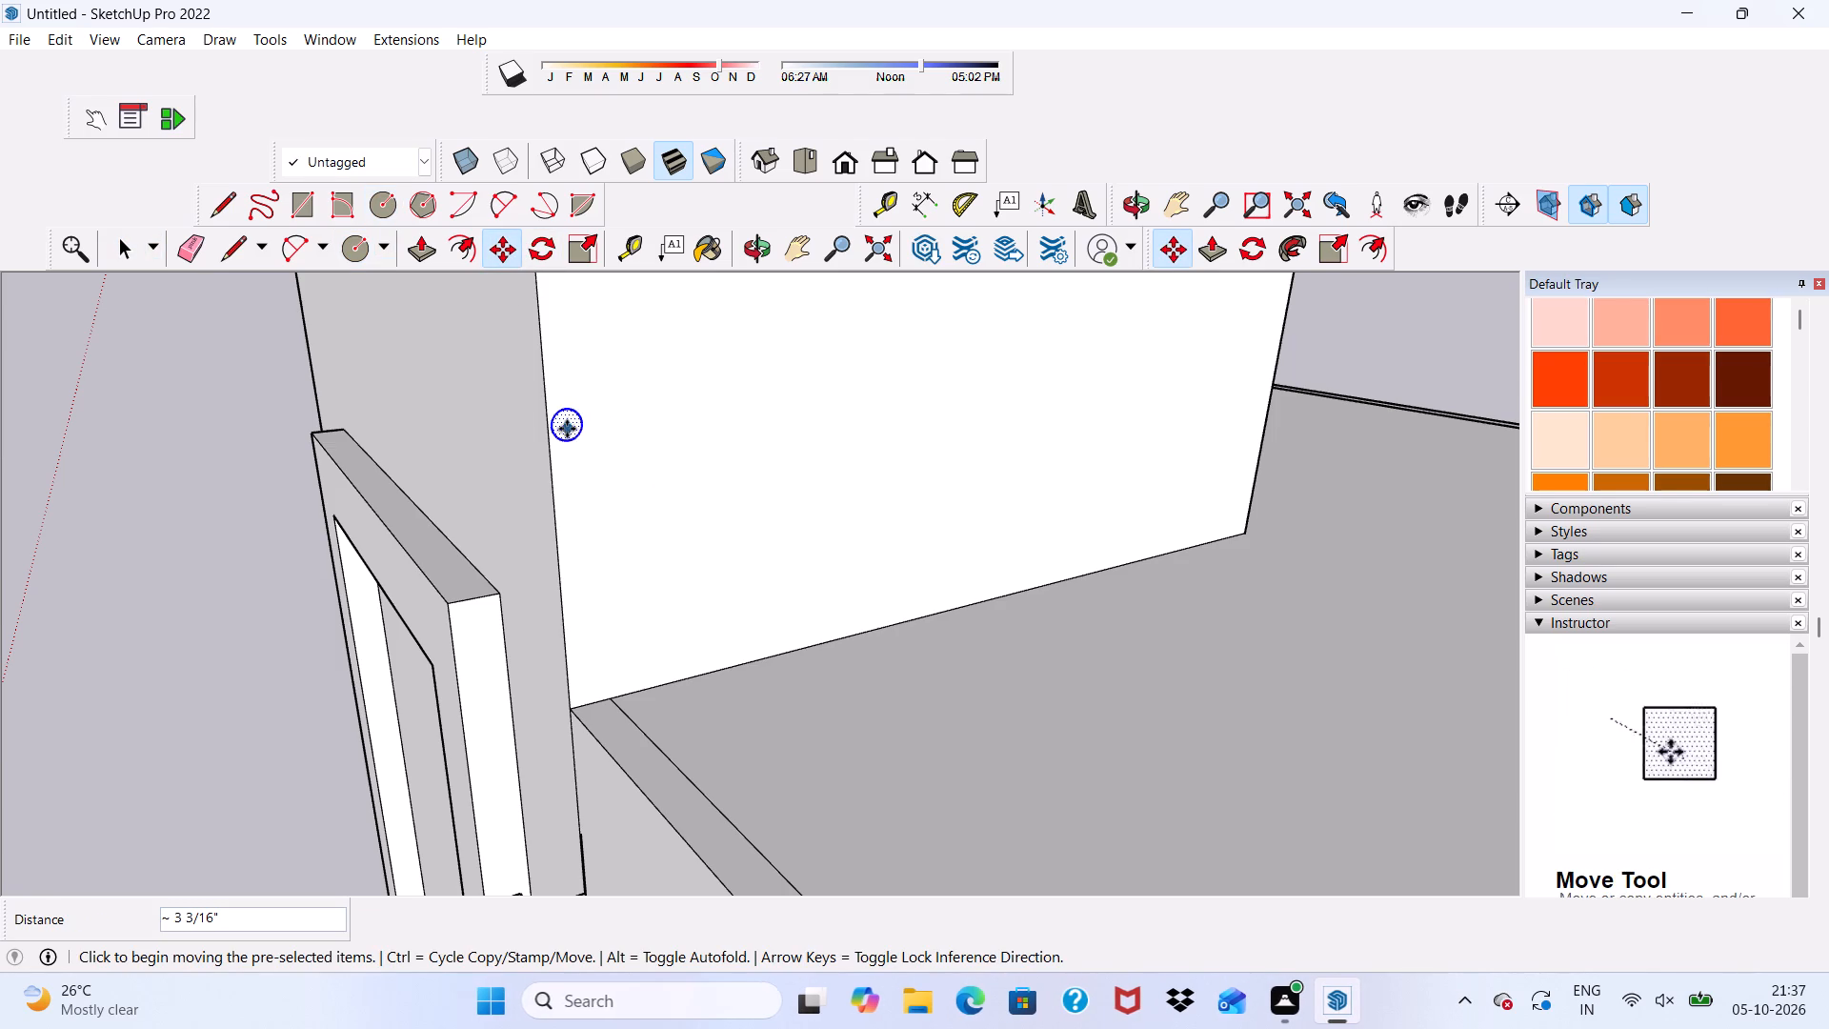
scroll(568, 426, "up", 3)
left_click(568, 424)
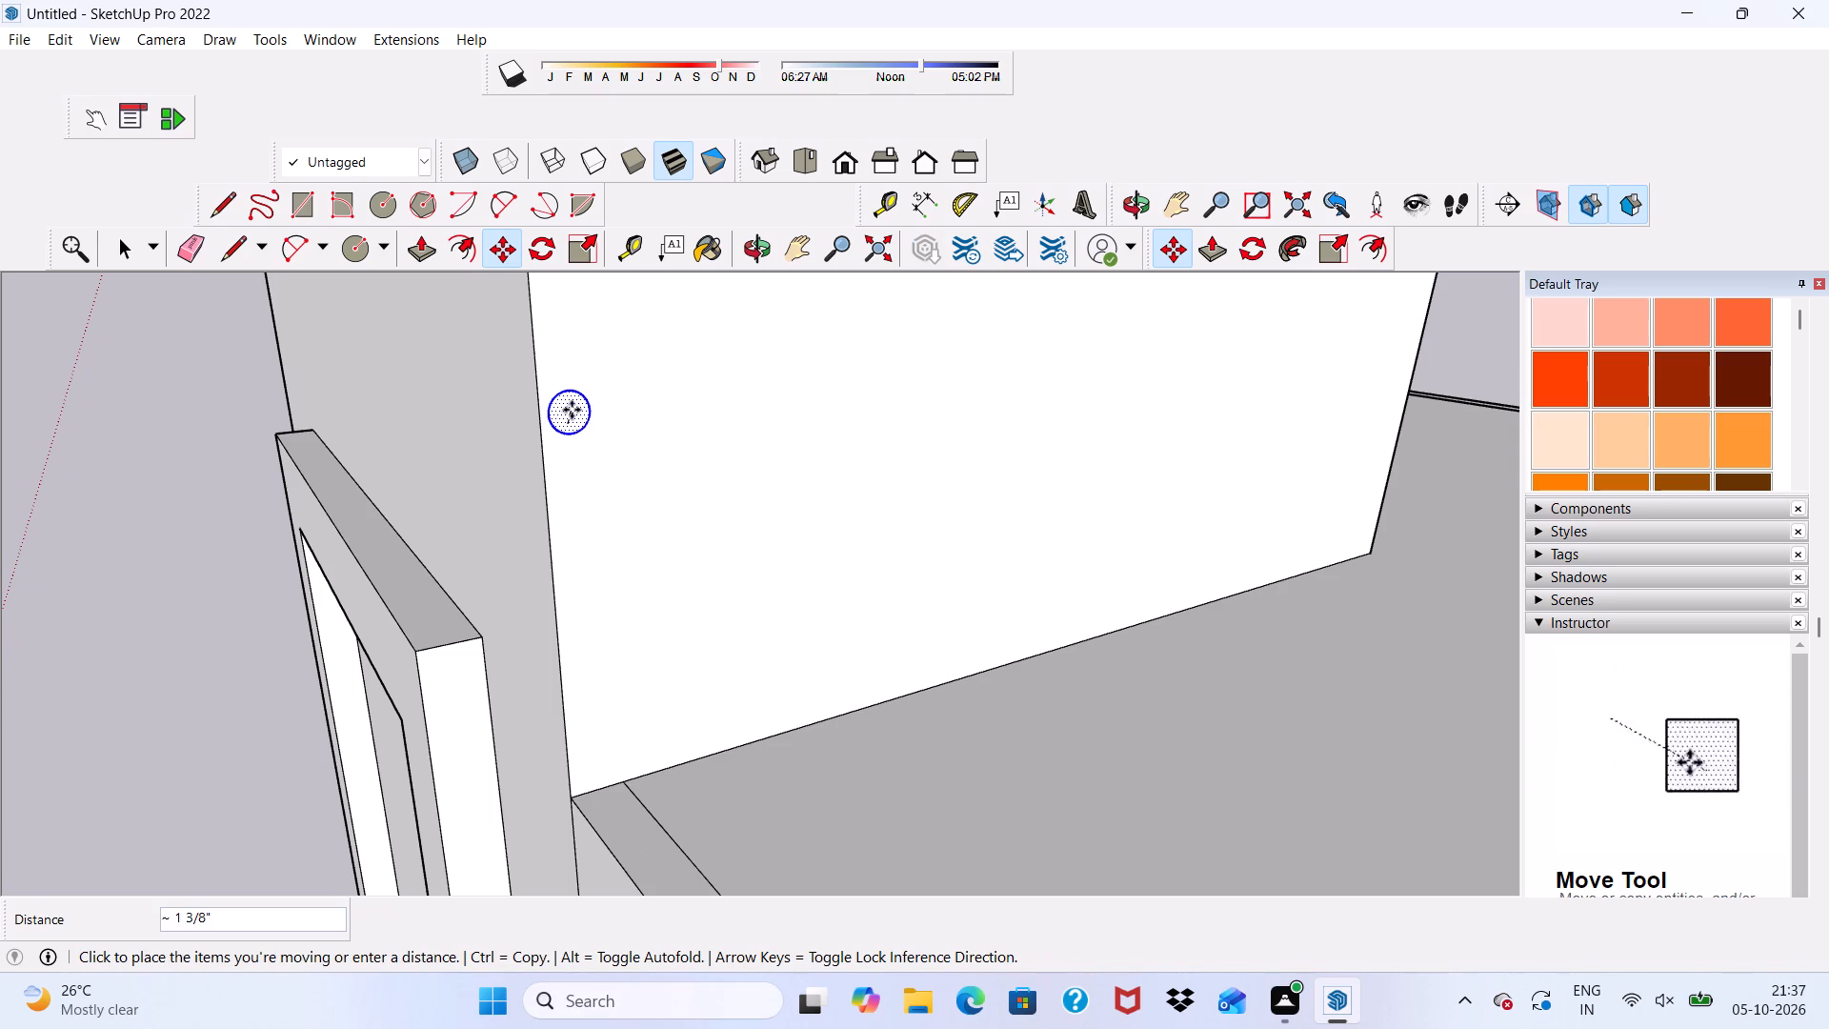
left_click(572, 410)
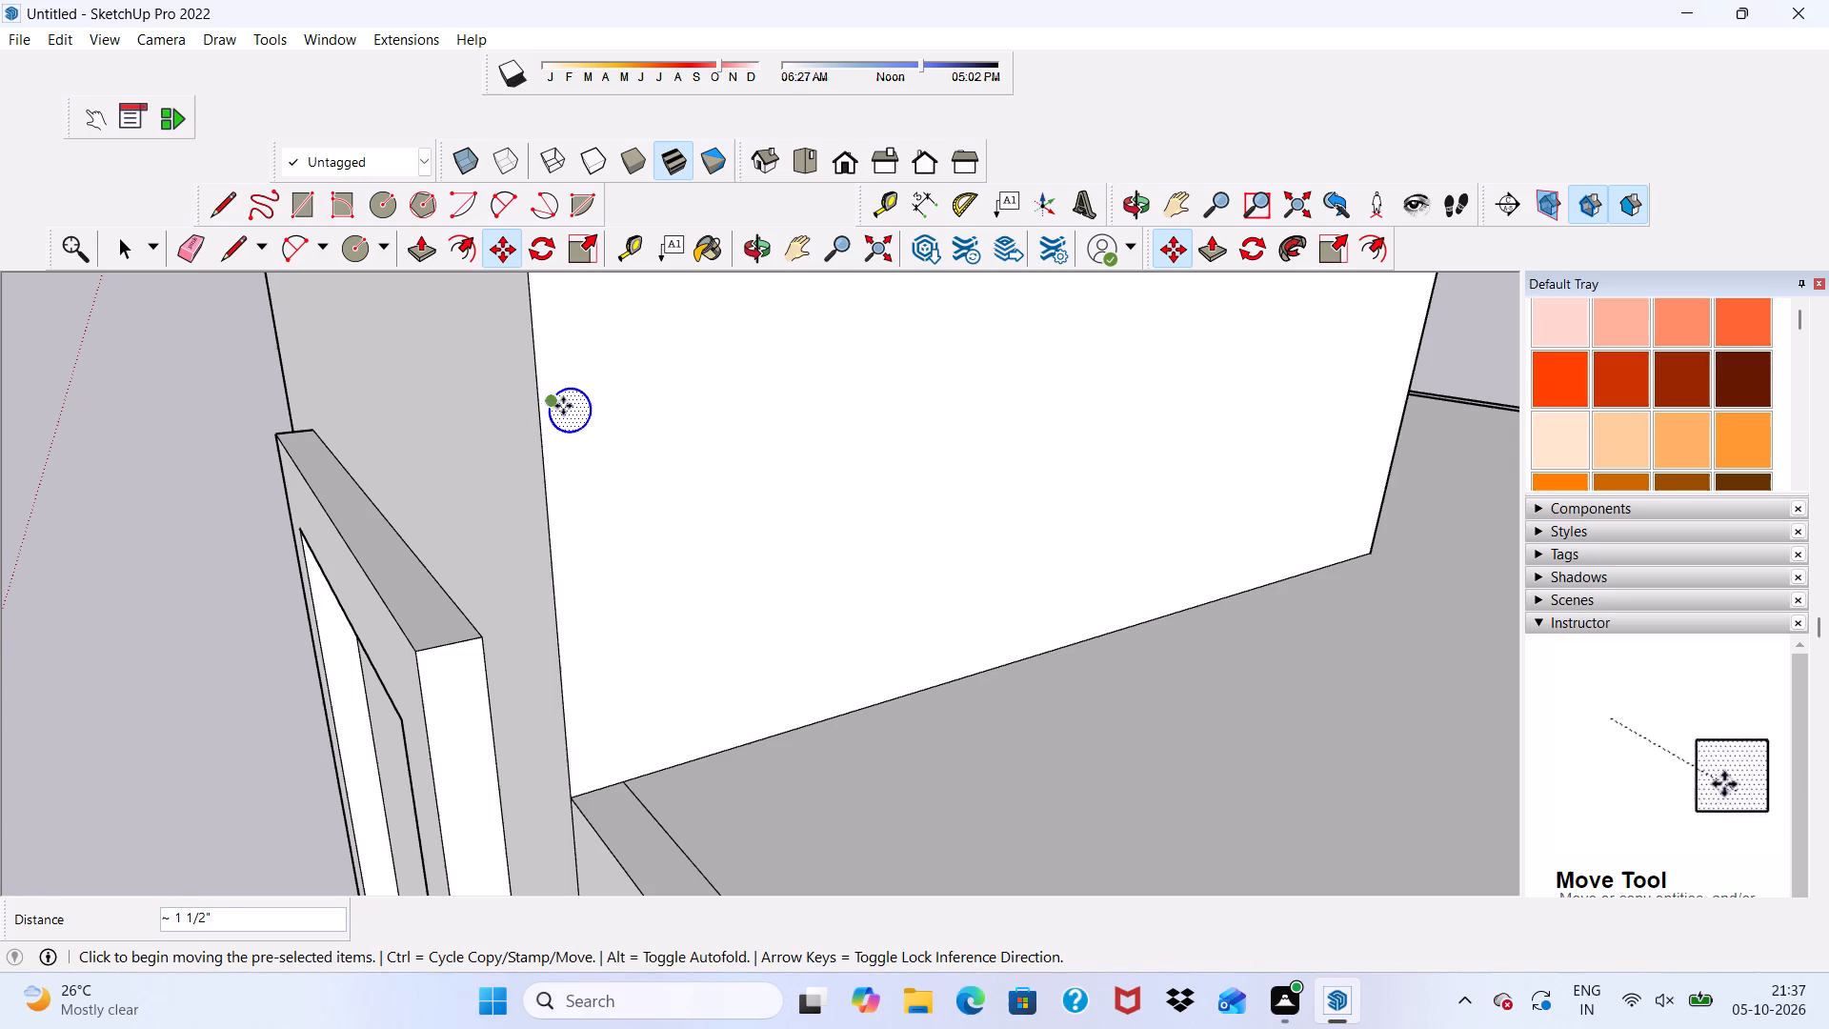
Copy the circle straight down by about 6 15/16" and array it *8 to form a vertical column along the wall's front edge.
left_click(577, 406)
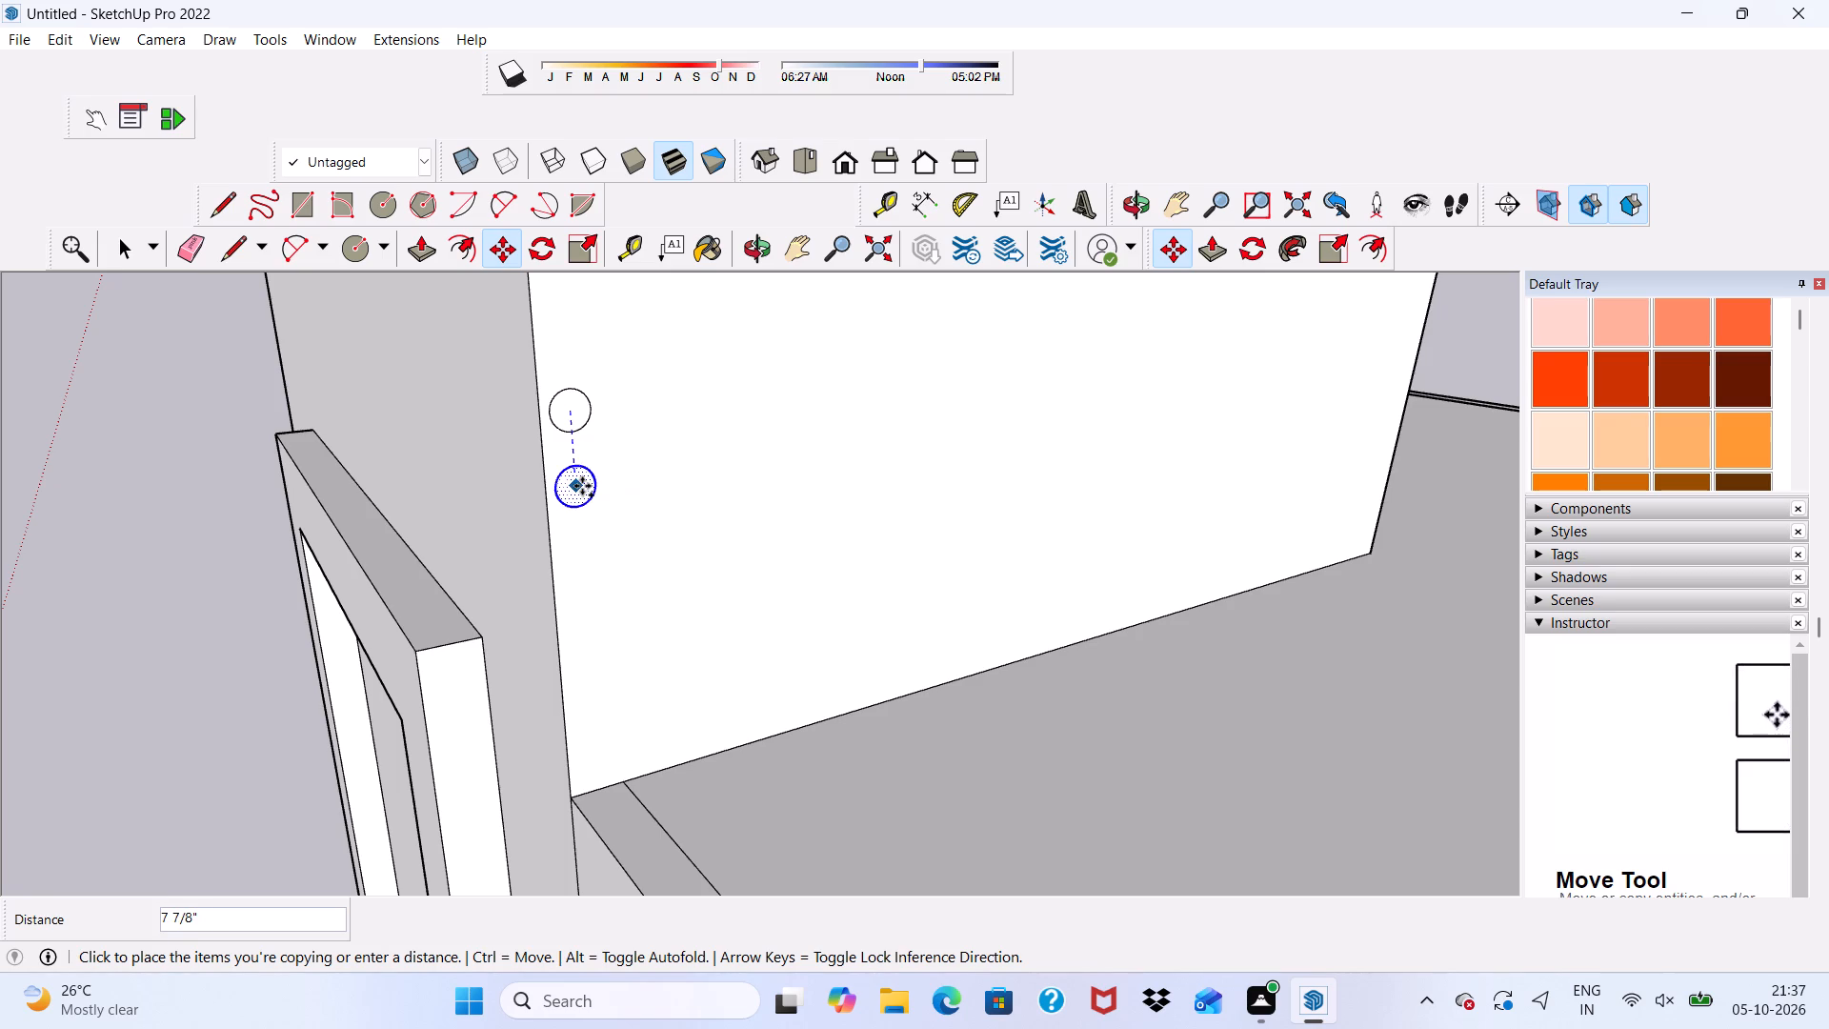
left_click(586, 477)
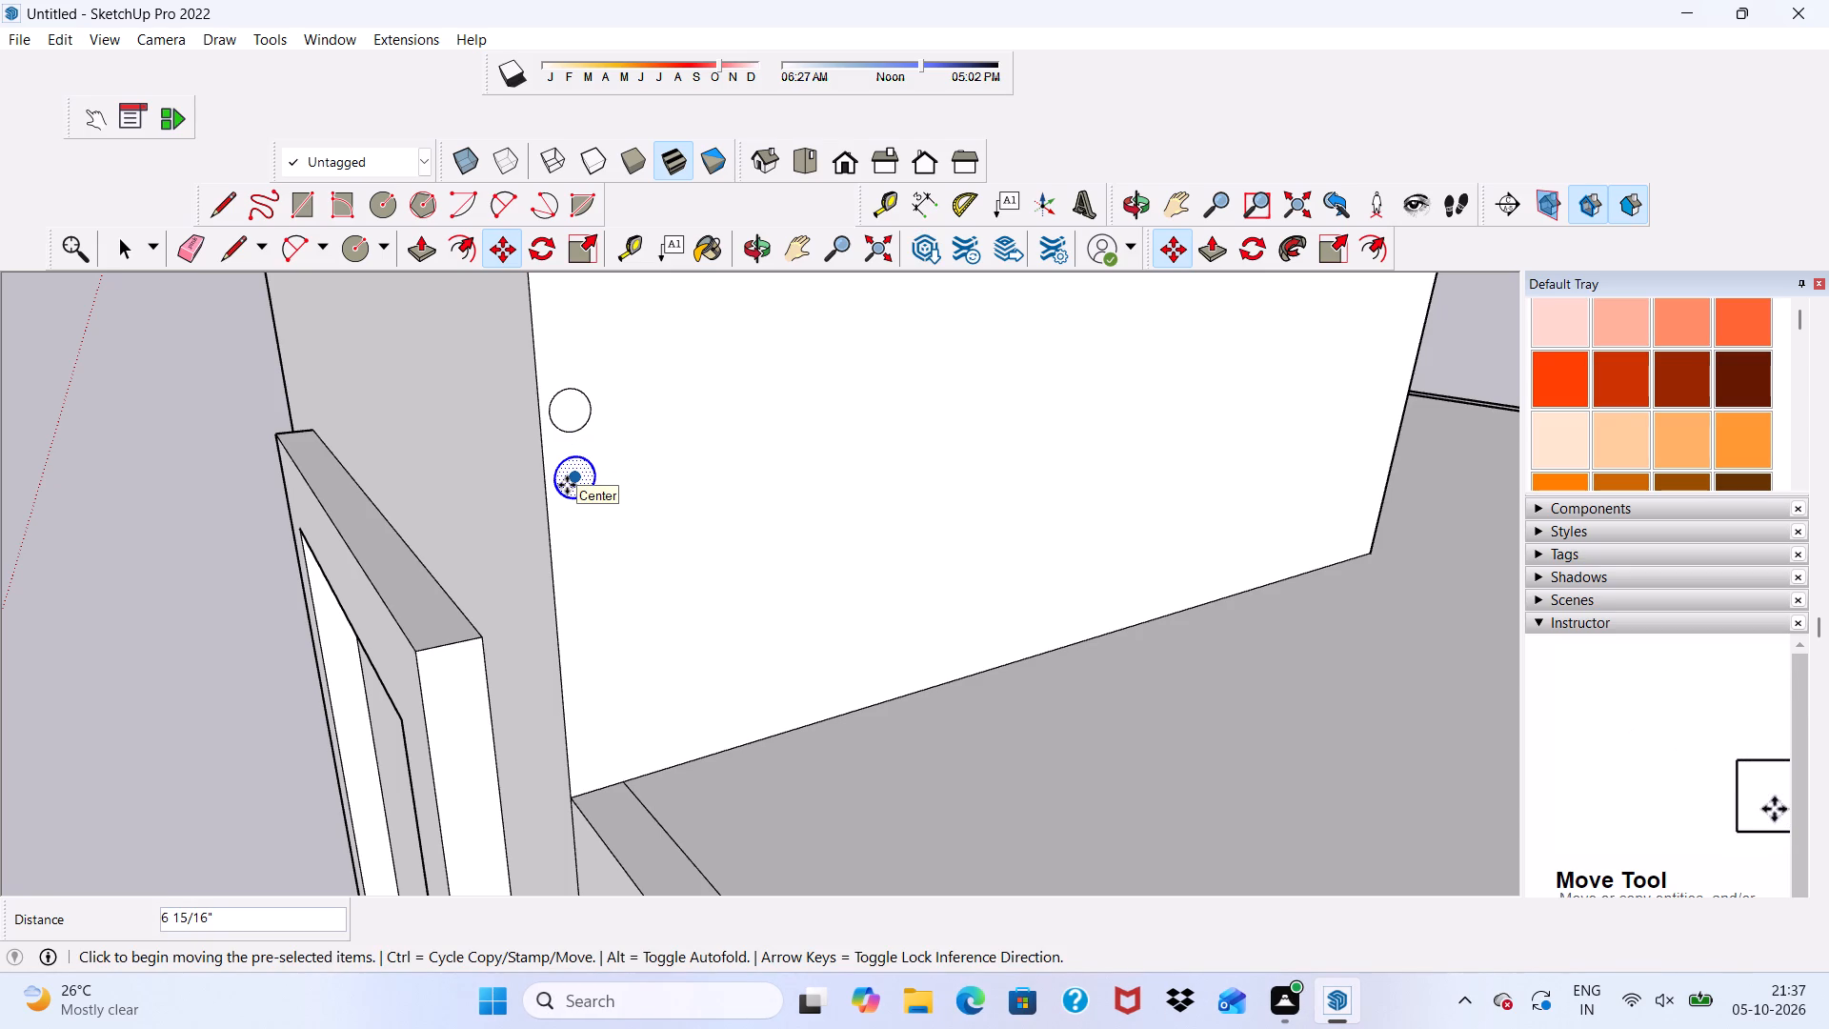
key("shift+asterisk")
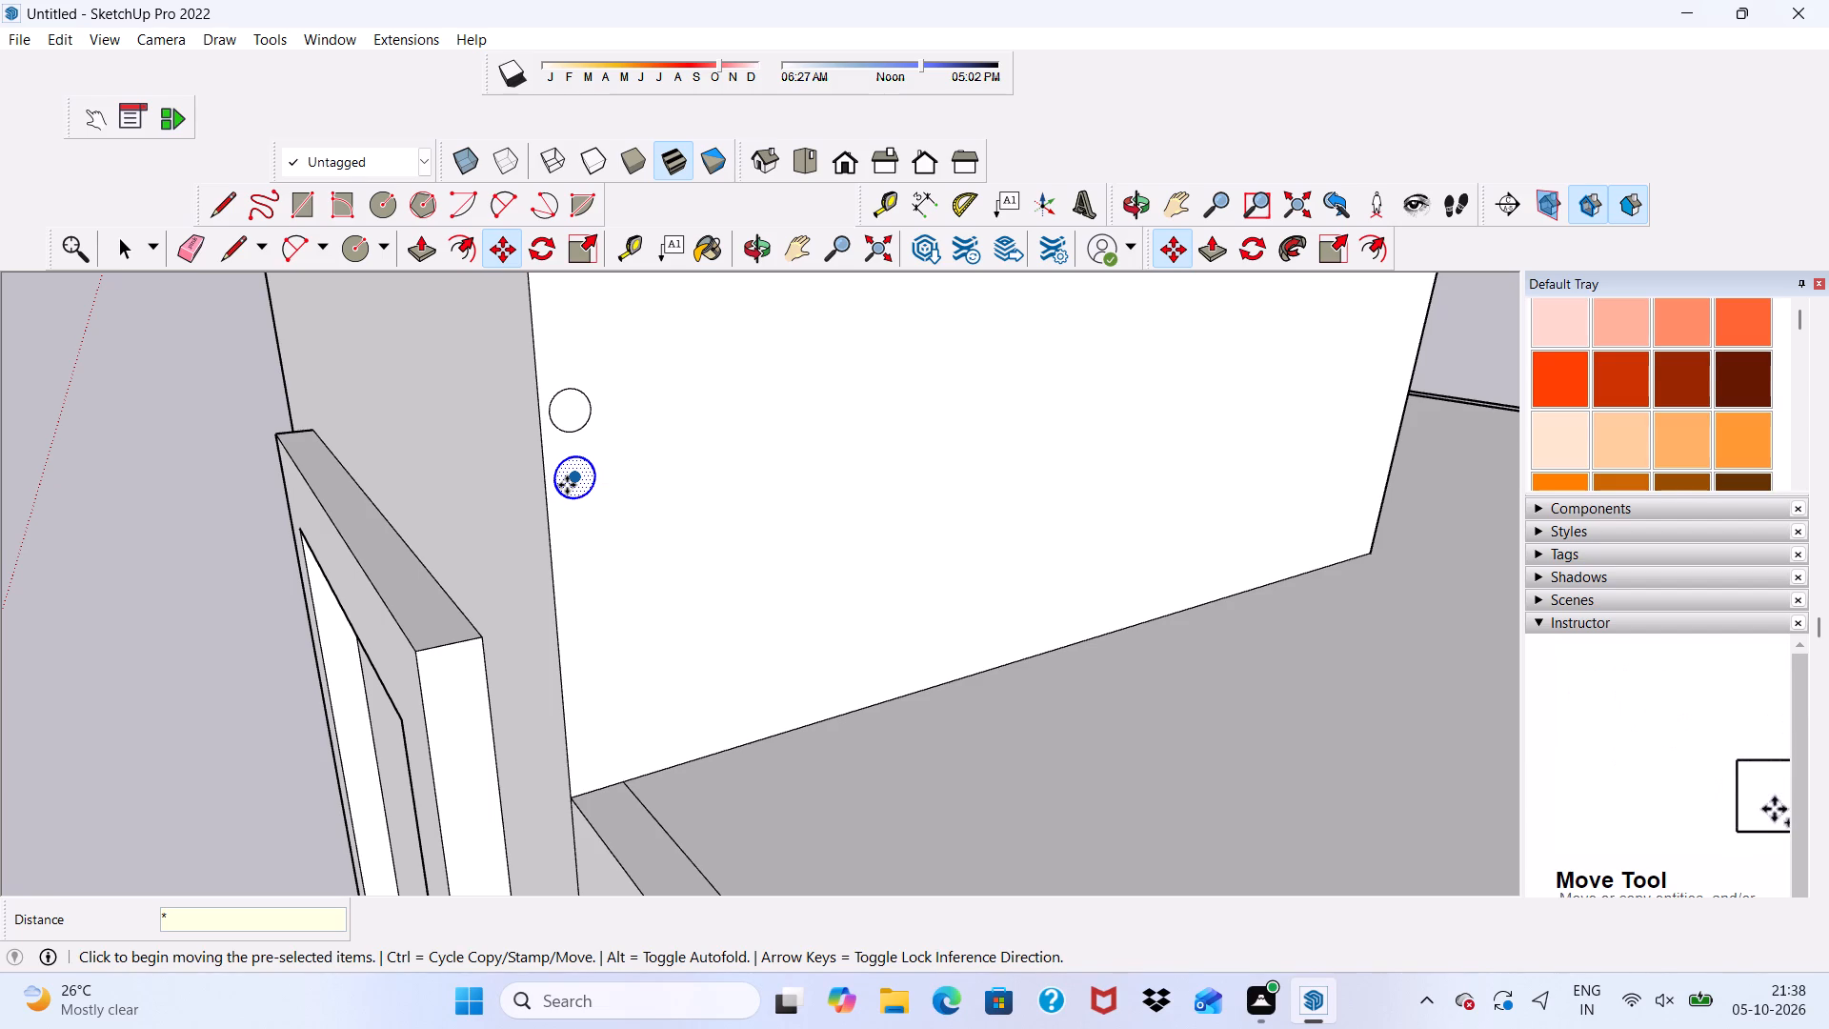
key("8")
key("Return")
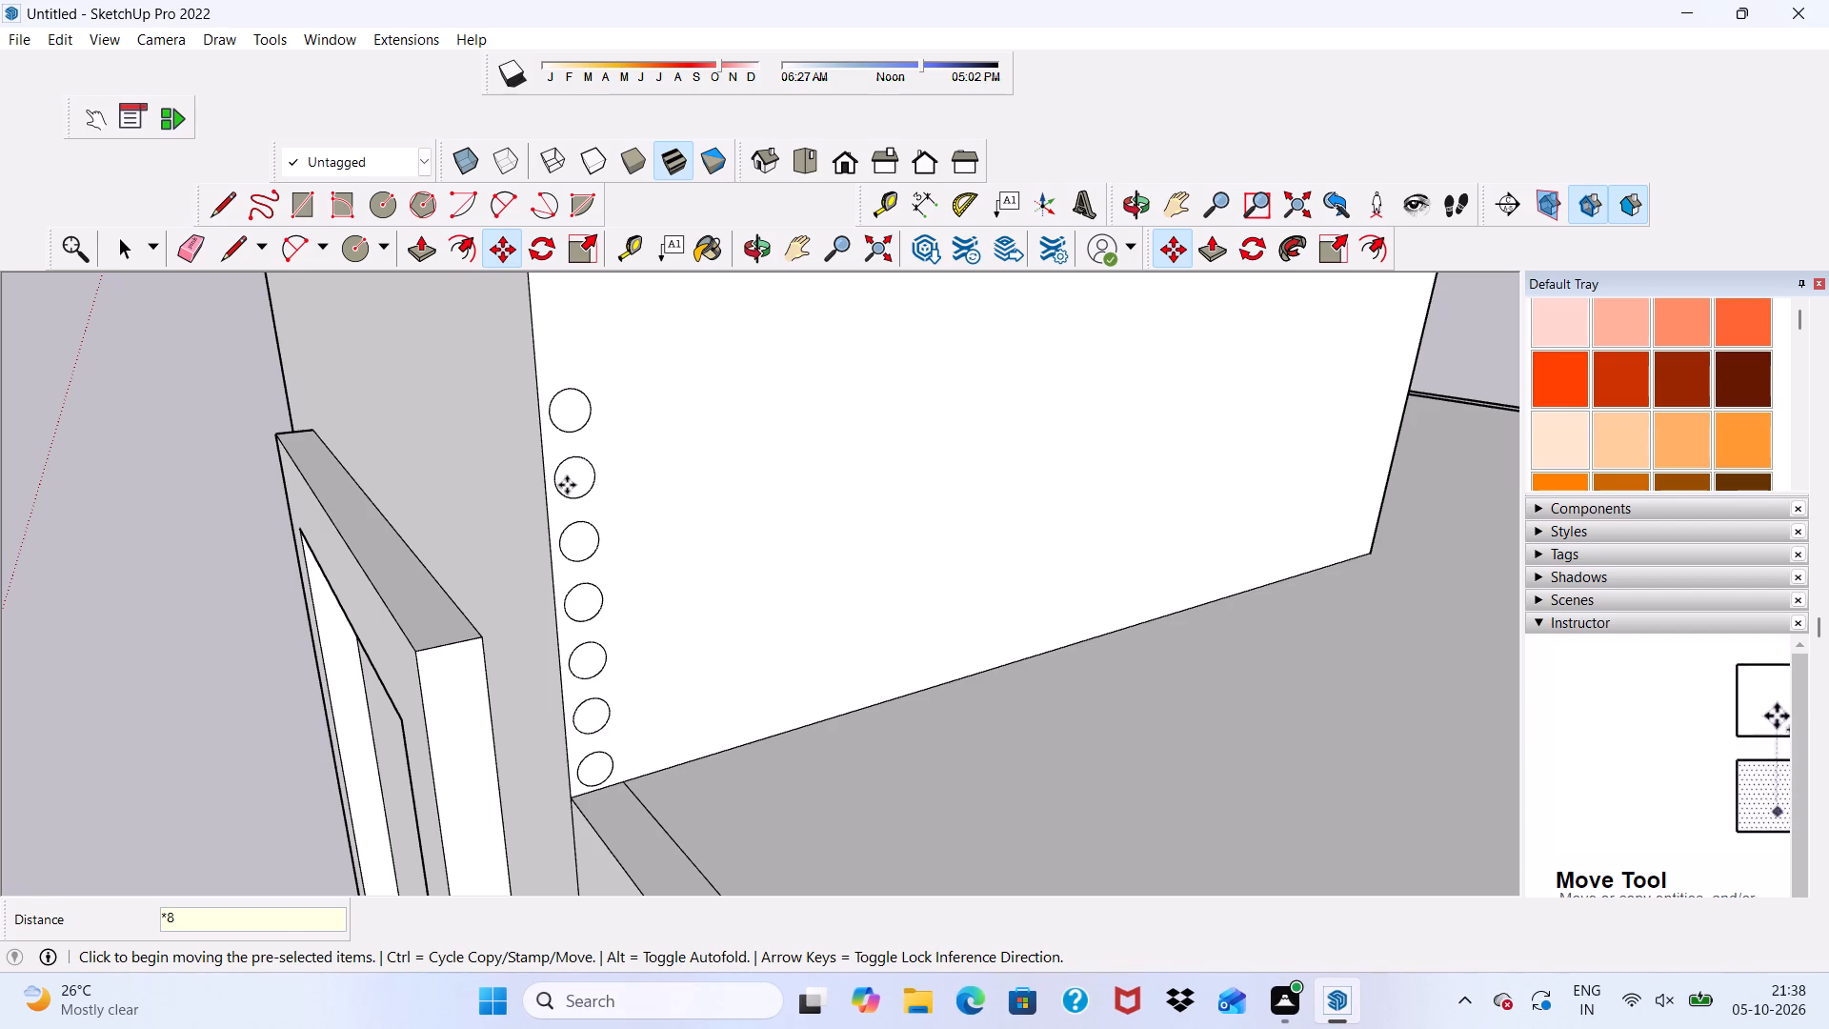
key("space")
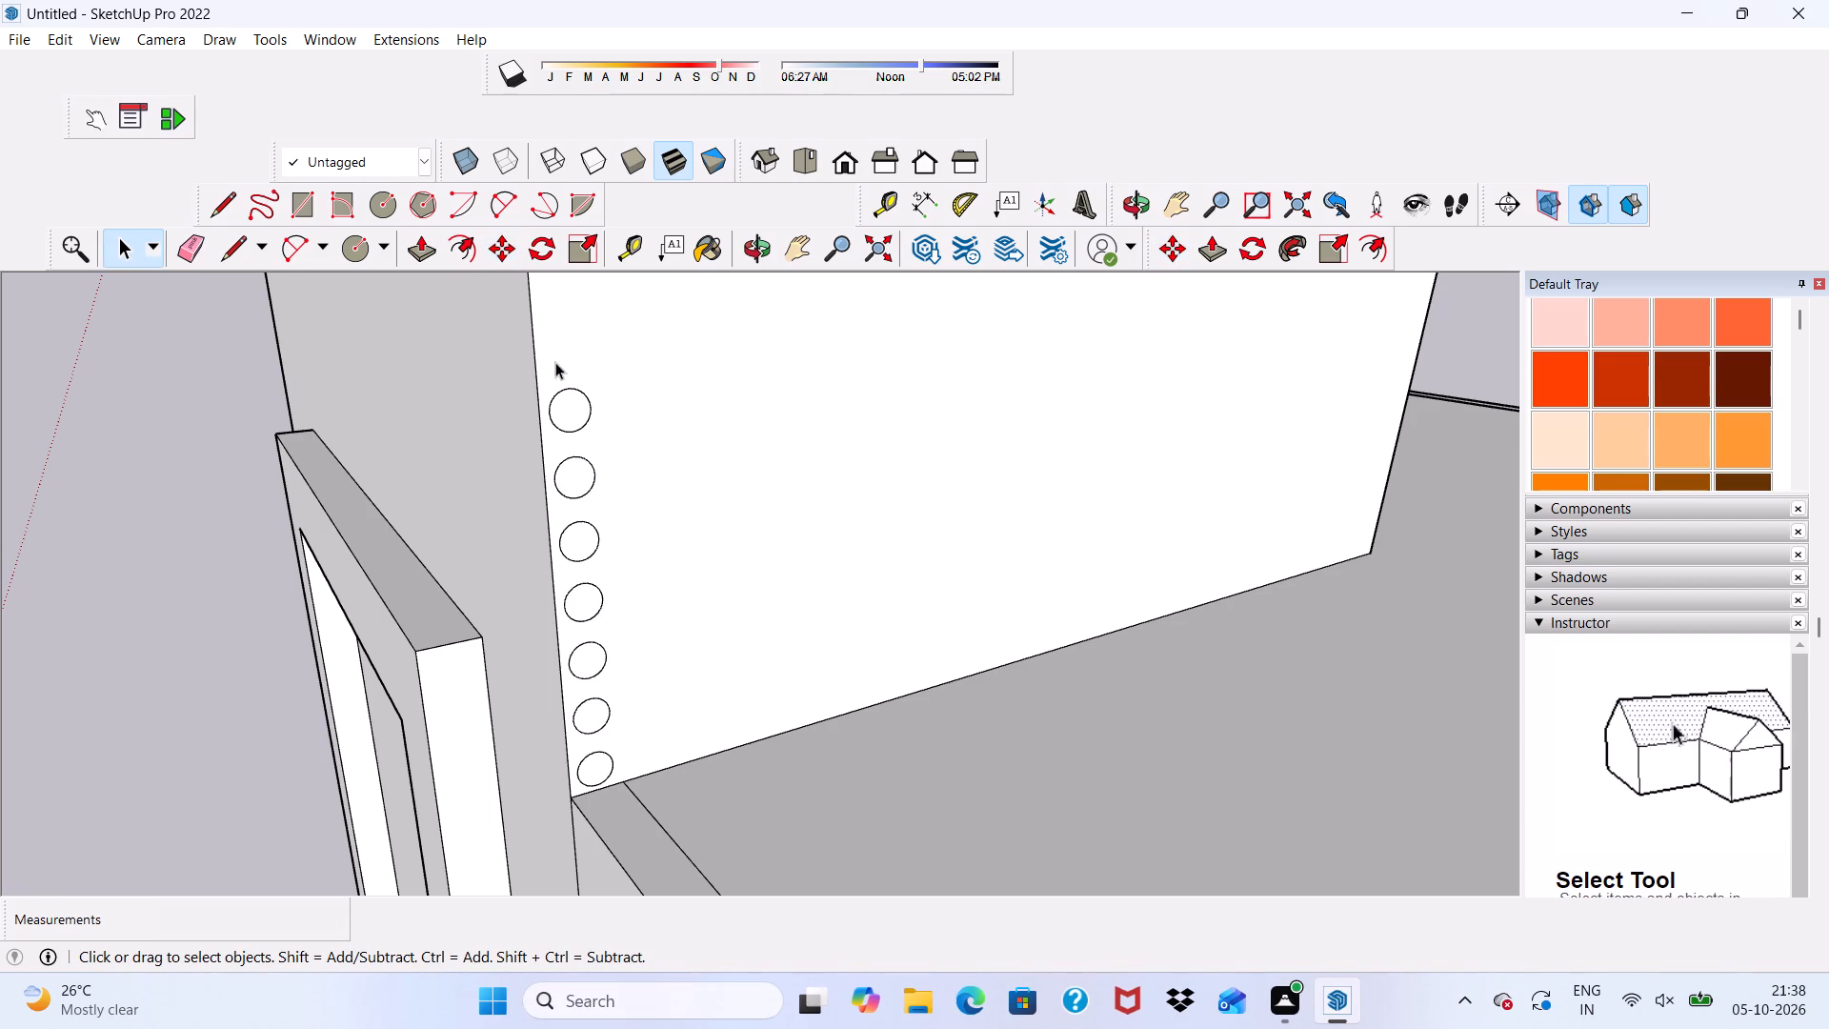
Push/Pull the top circle about 30' 2 1/2" out from the tower to the lower roof's far front corner as a rod.
left_click(422, 250)
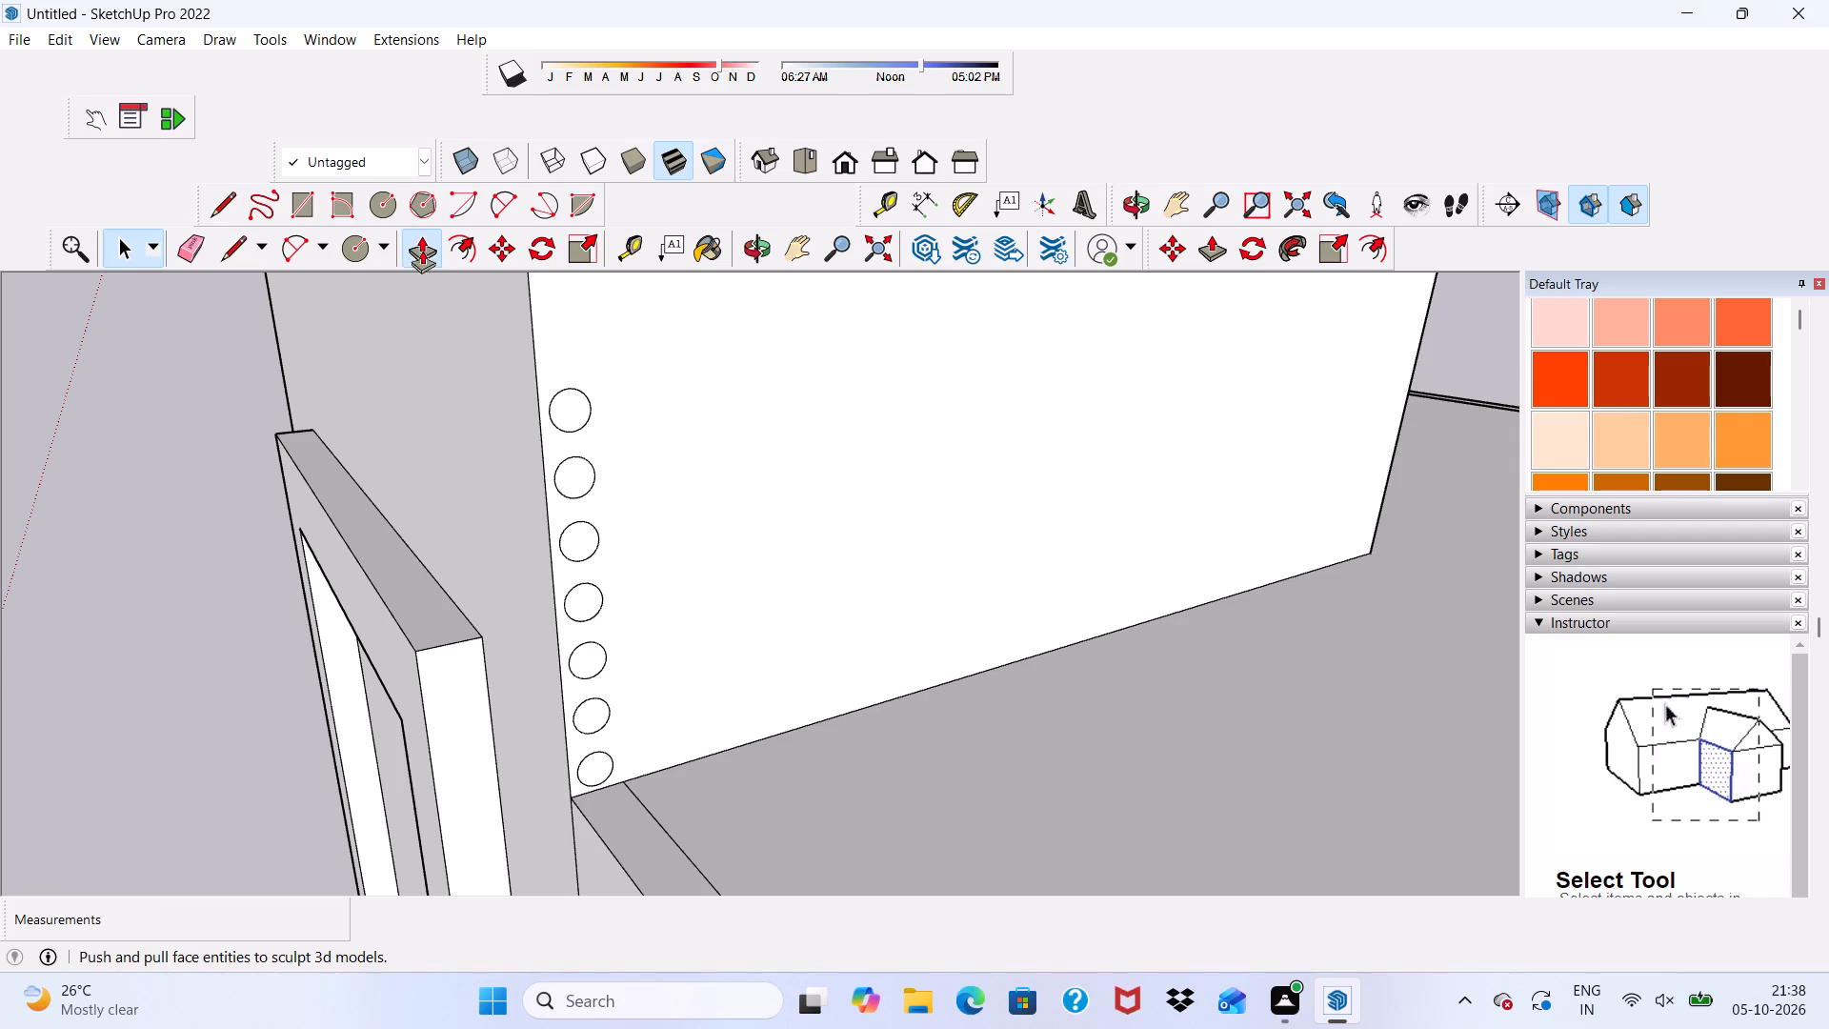
left_click(567, 395)
scroll(567, 427, "down", 2)
scroll(573, 434, "up", 4)
scroll(574, 434, "down", 7)
scroll(580, 431, "up", 1)
scroll(580, 433, "down", 5)
scroll(667, 435, "up", 1)
scroll(667, 435, "down", 1)
scroll(667, 435, "up", 1)
scroll(667, 435, "down", 5)
scroll(661, 436, "up", 1)
scroll(661, 436, "down", 1)
scroll(662, 436, "up", 1)
scroll(661, 437, "down", 13)
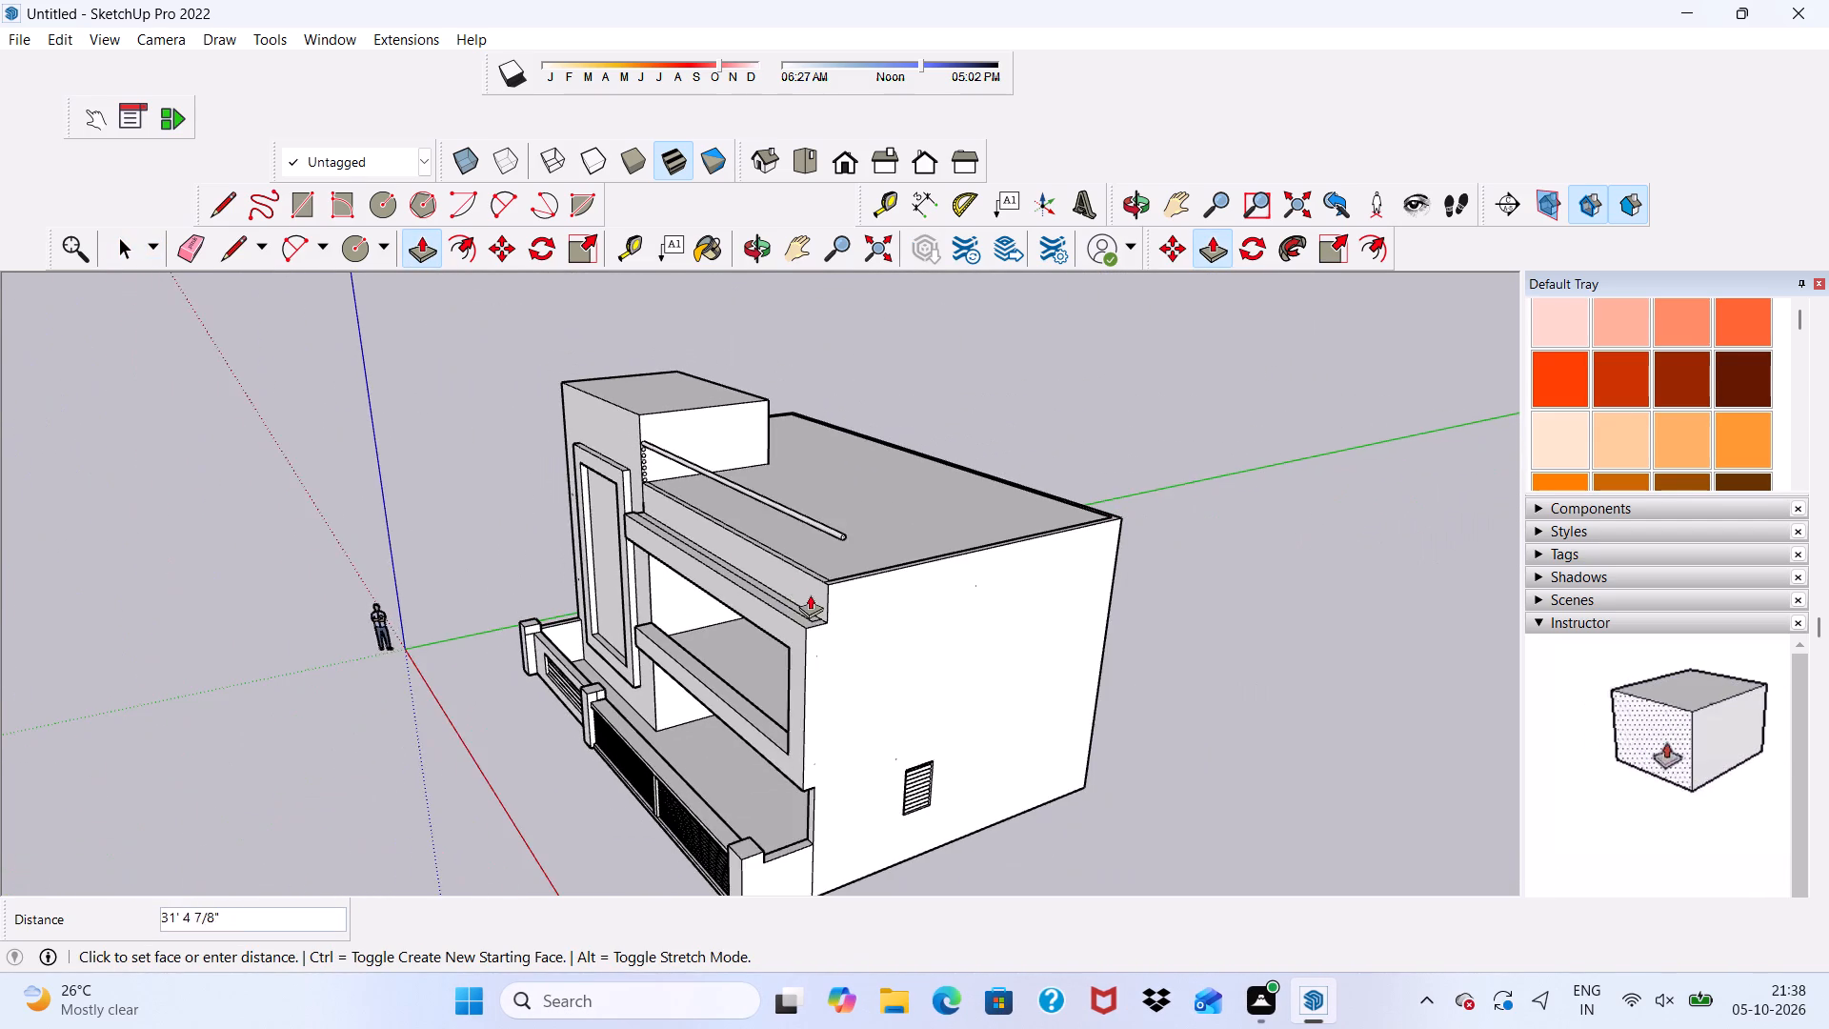
scroll(814, 603, "up", 8)
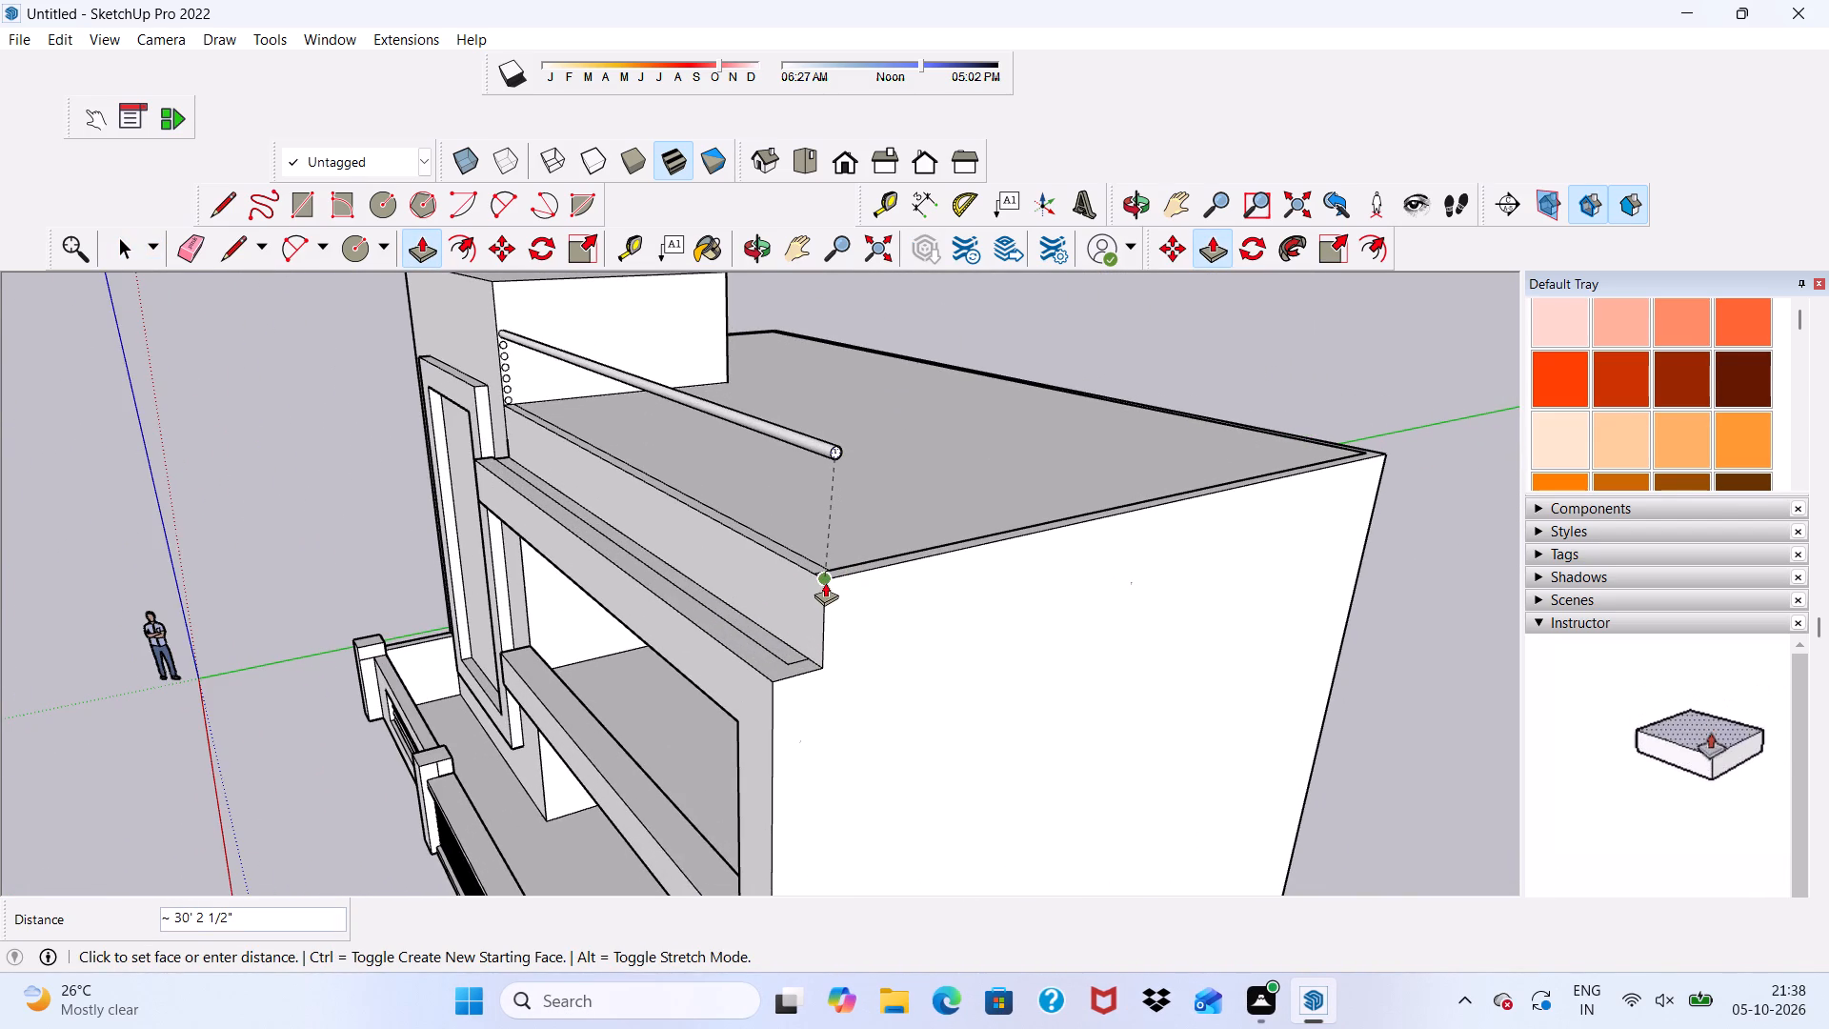
left_click(825, 580)
Push/Pull the second circle from the top about 30' 2 1/2" to the lower roof's far front corner.
scroll(586, 296, "up", 13)
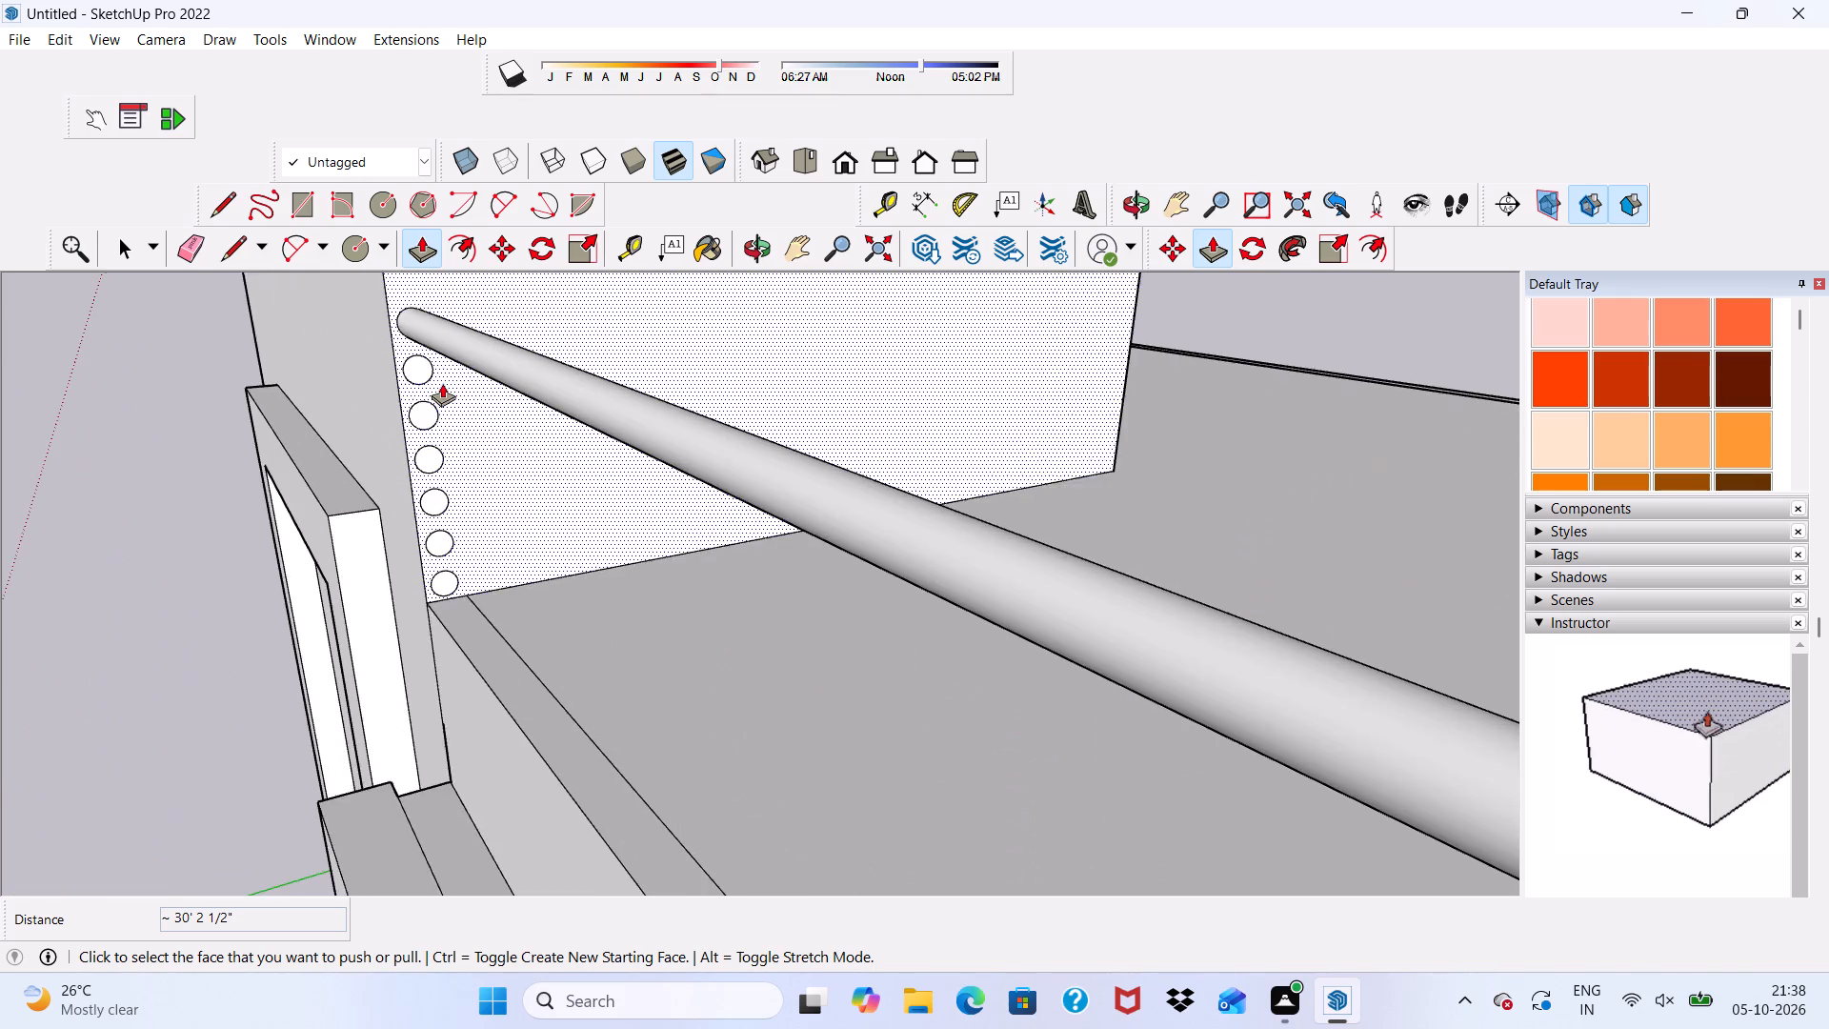
scroll(442, 383, "up", 2)
left_click(410, 361)
scroll(414, 388, "down", 7)
scroll(510, 440, "up", 1)
scroll(510, 440, "down", 6)
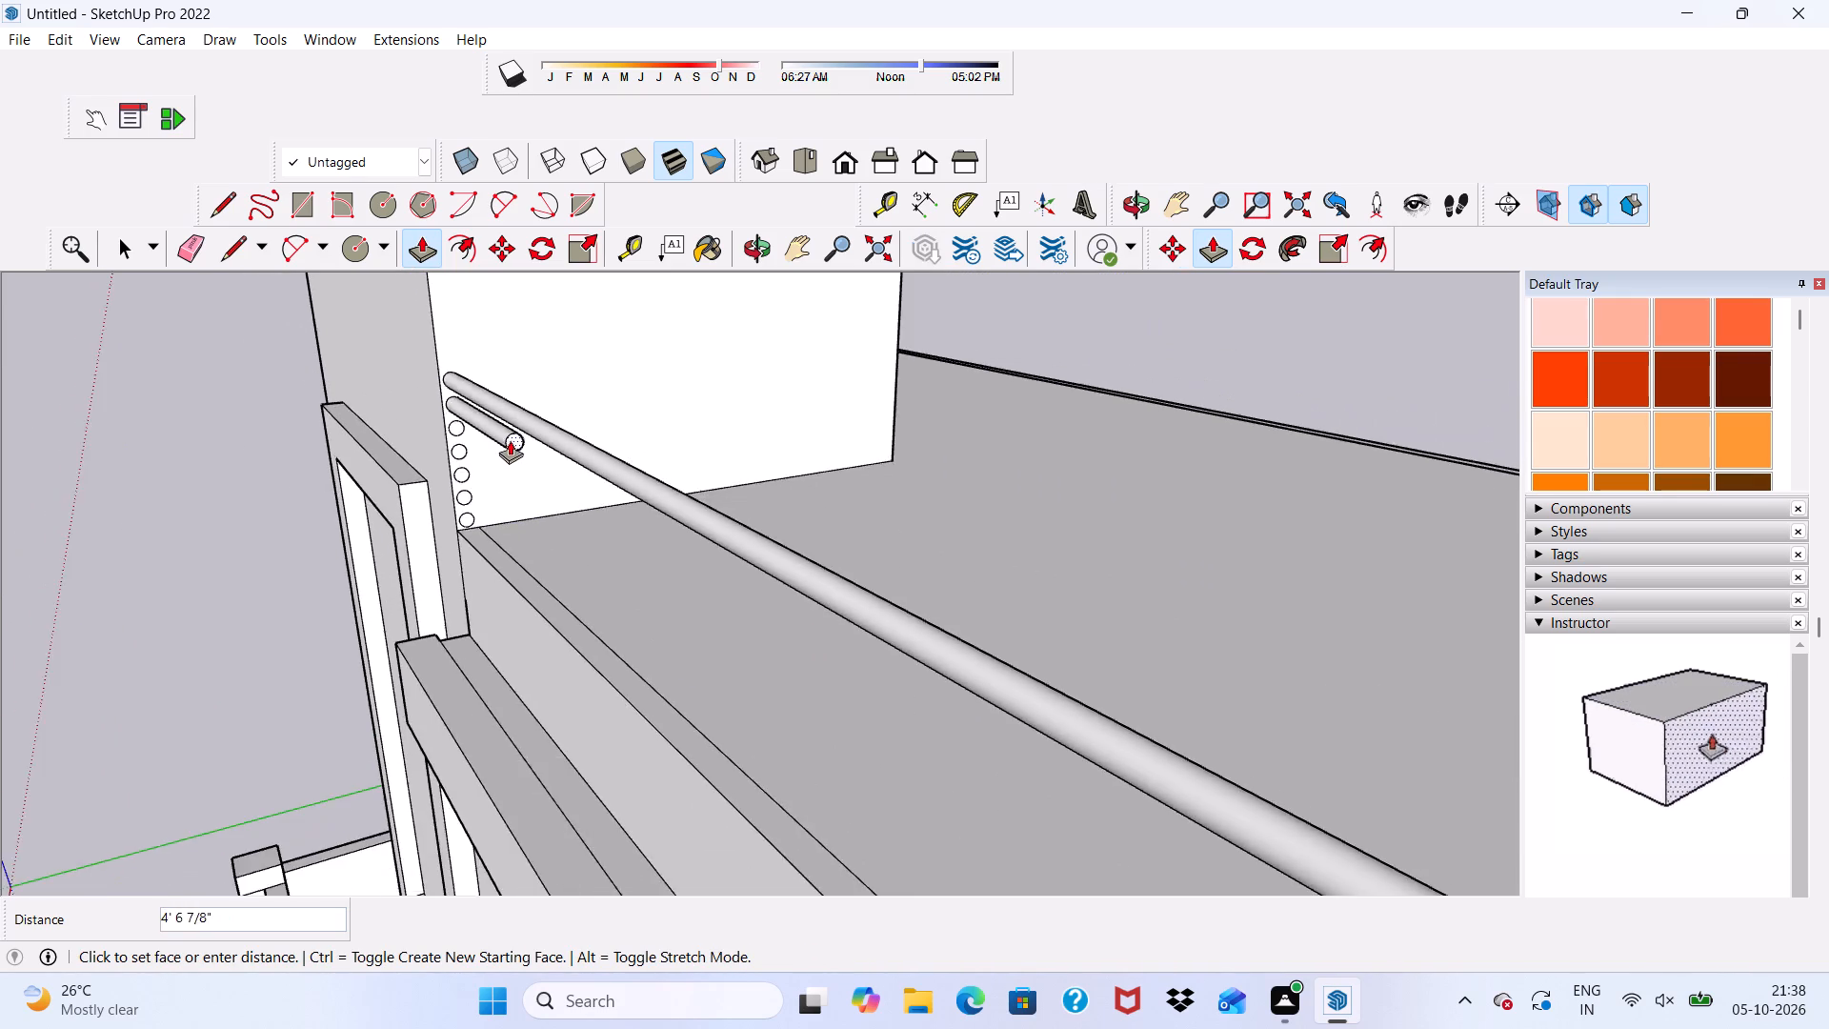
scroll(510, 440, "down", 12)
scroll(637, 588, "up", 10)
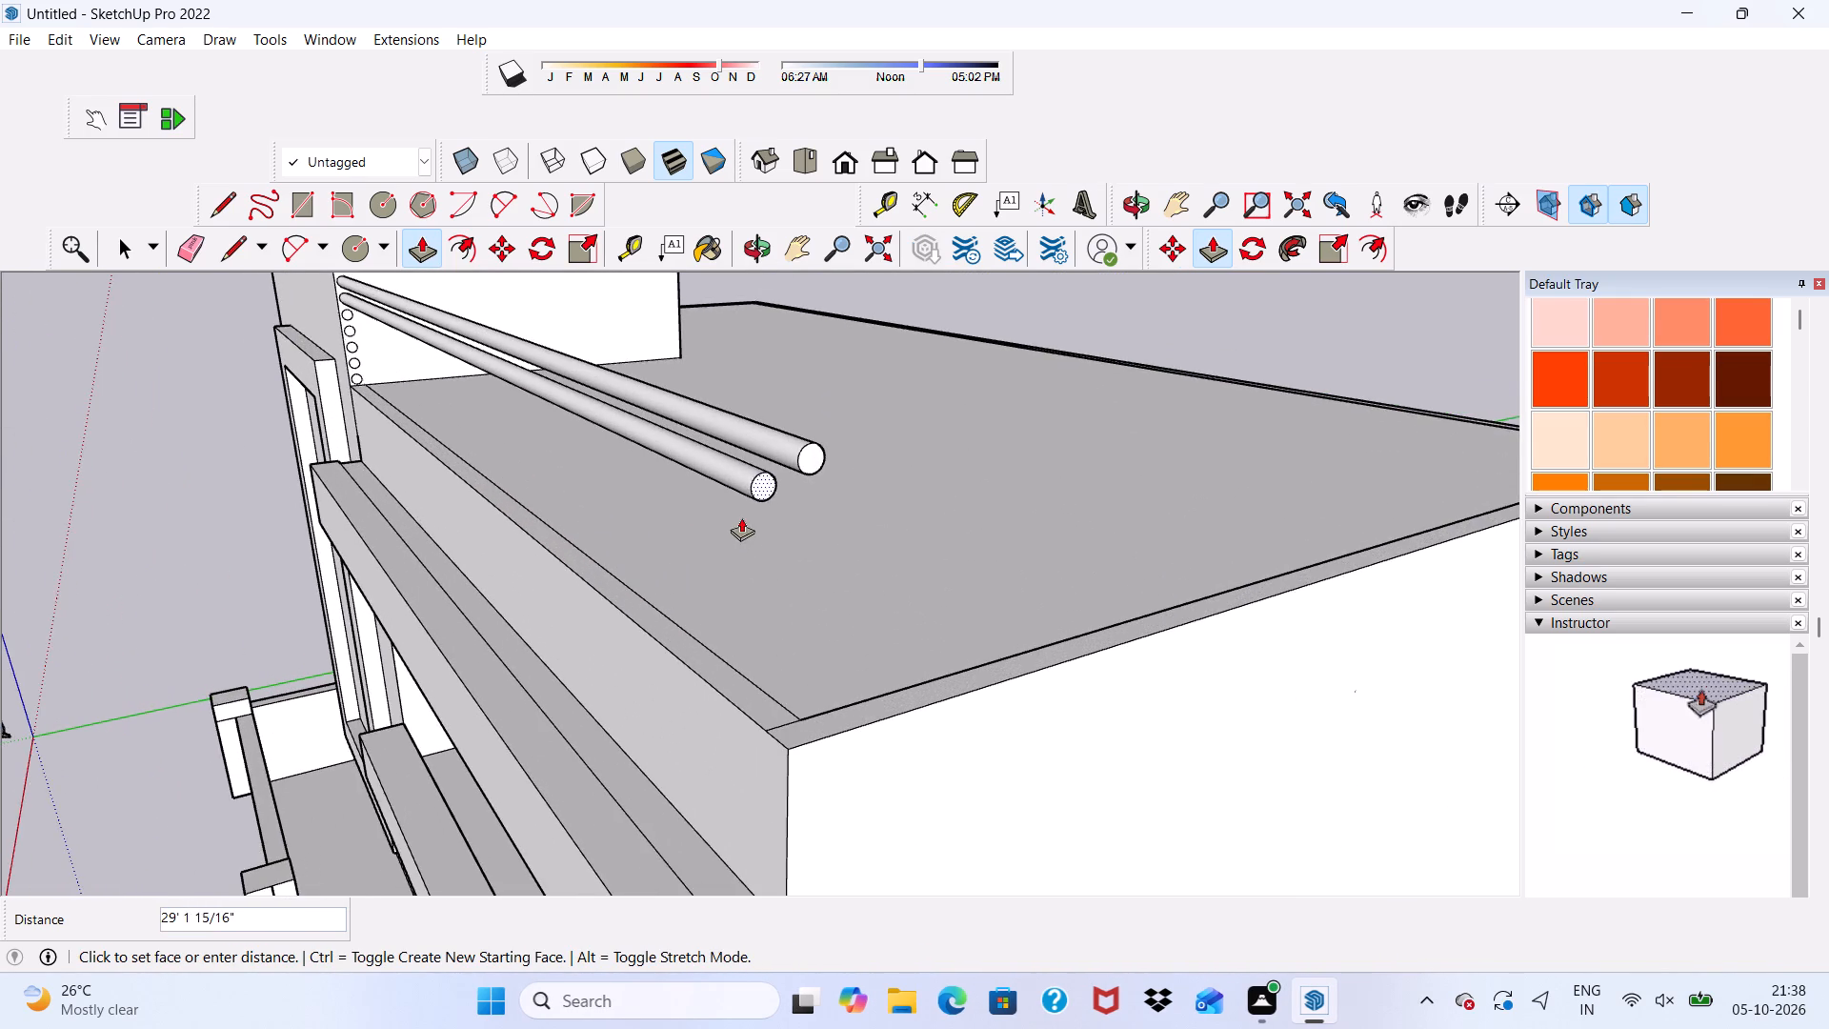
scroll(751, 509, "up", 4)
scroll(831, 453, "down", 5)
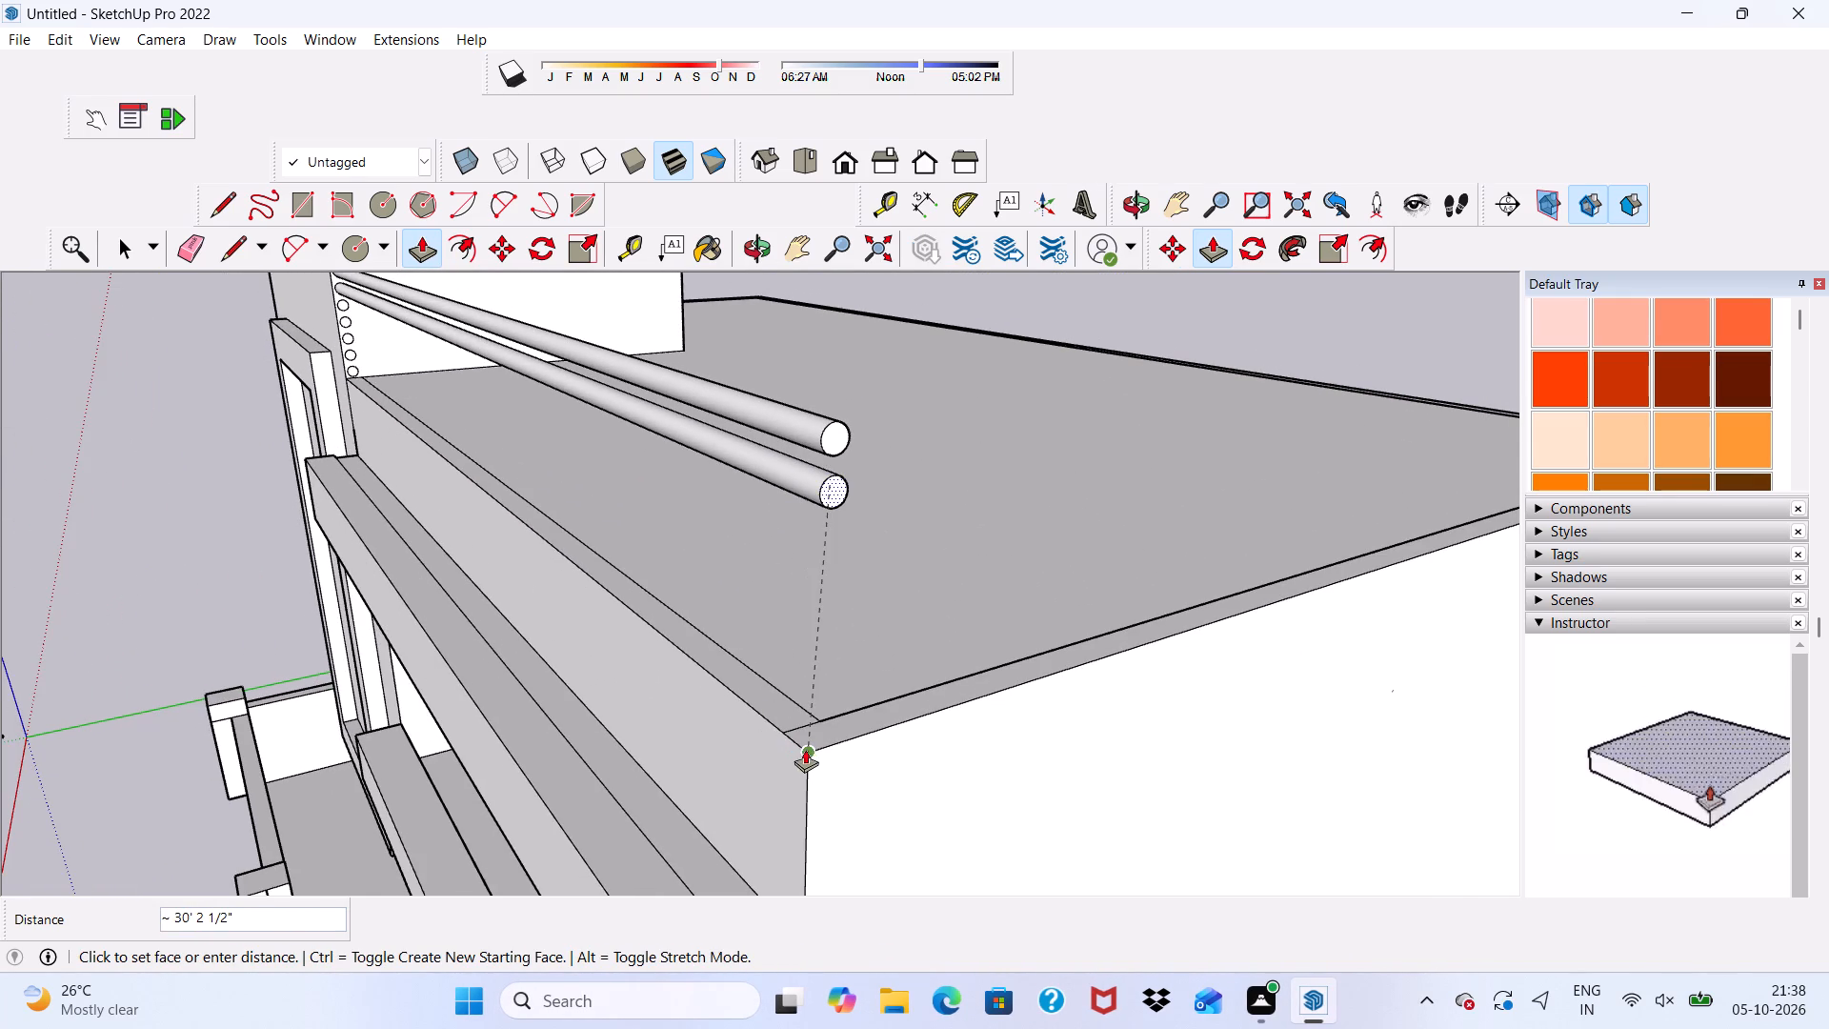
left_click(805, 748)
Push/Pull the third circle from the top about 29' 8" towards the lower roof's far front corner.
scroll(361, 362, "up", 11)
scroll(372, 289, "down", 6)
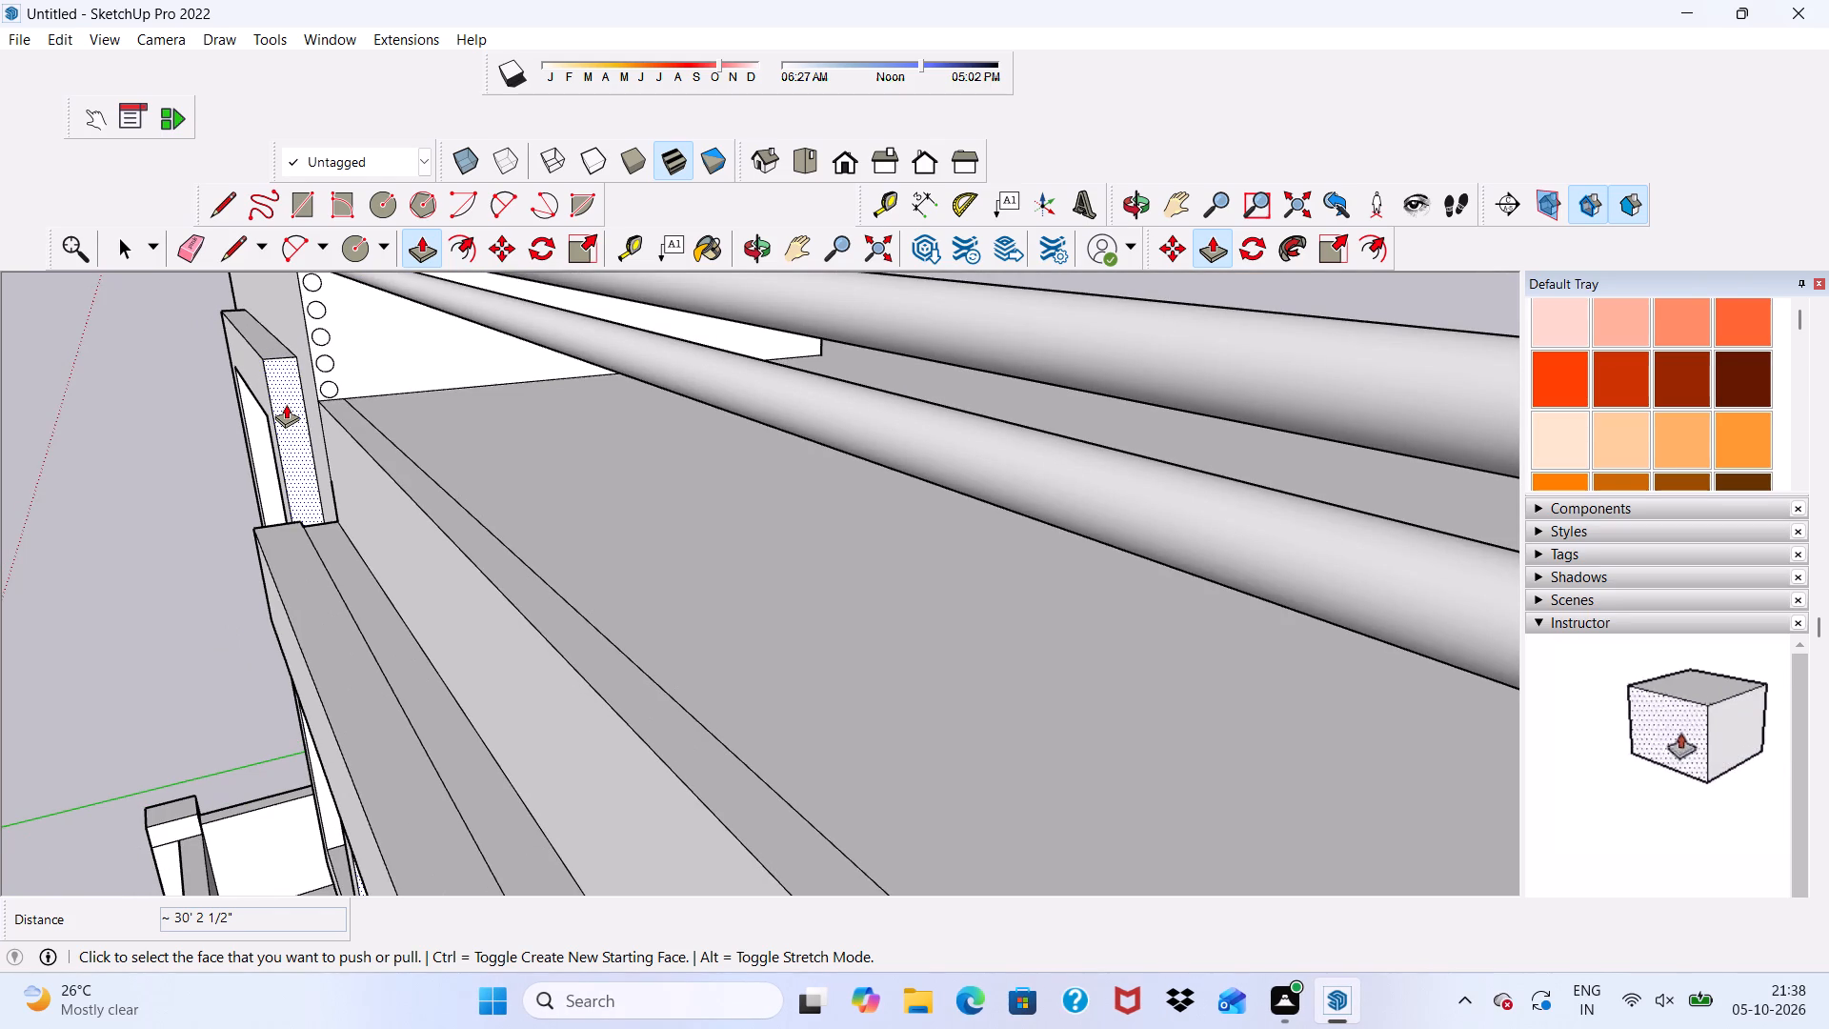
scroll(283, 407, "up", 4)
scroll(333, 325, "down", 2)
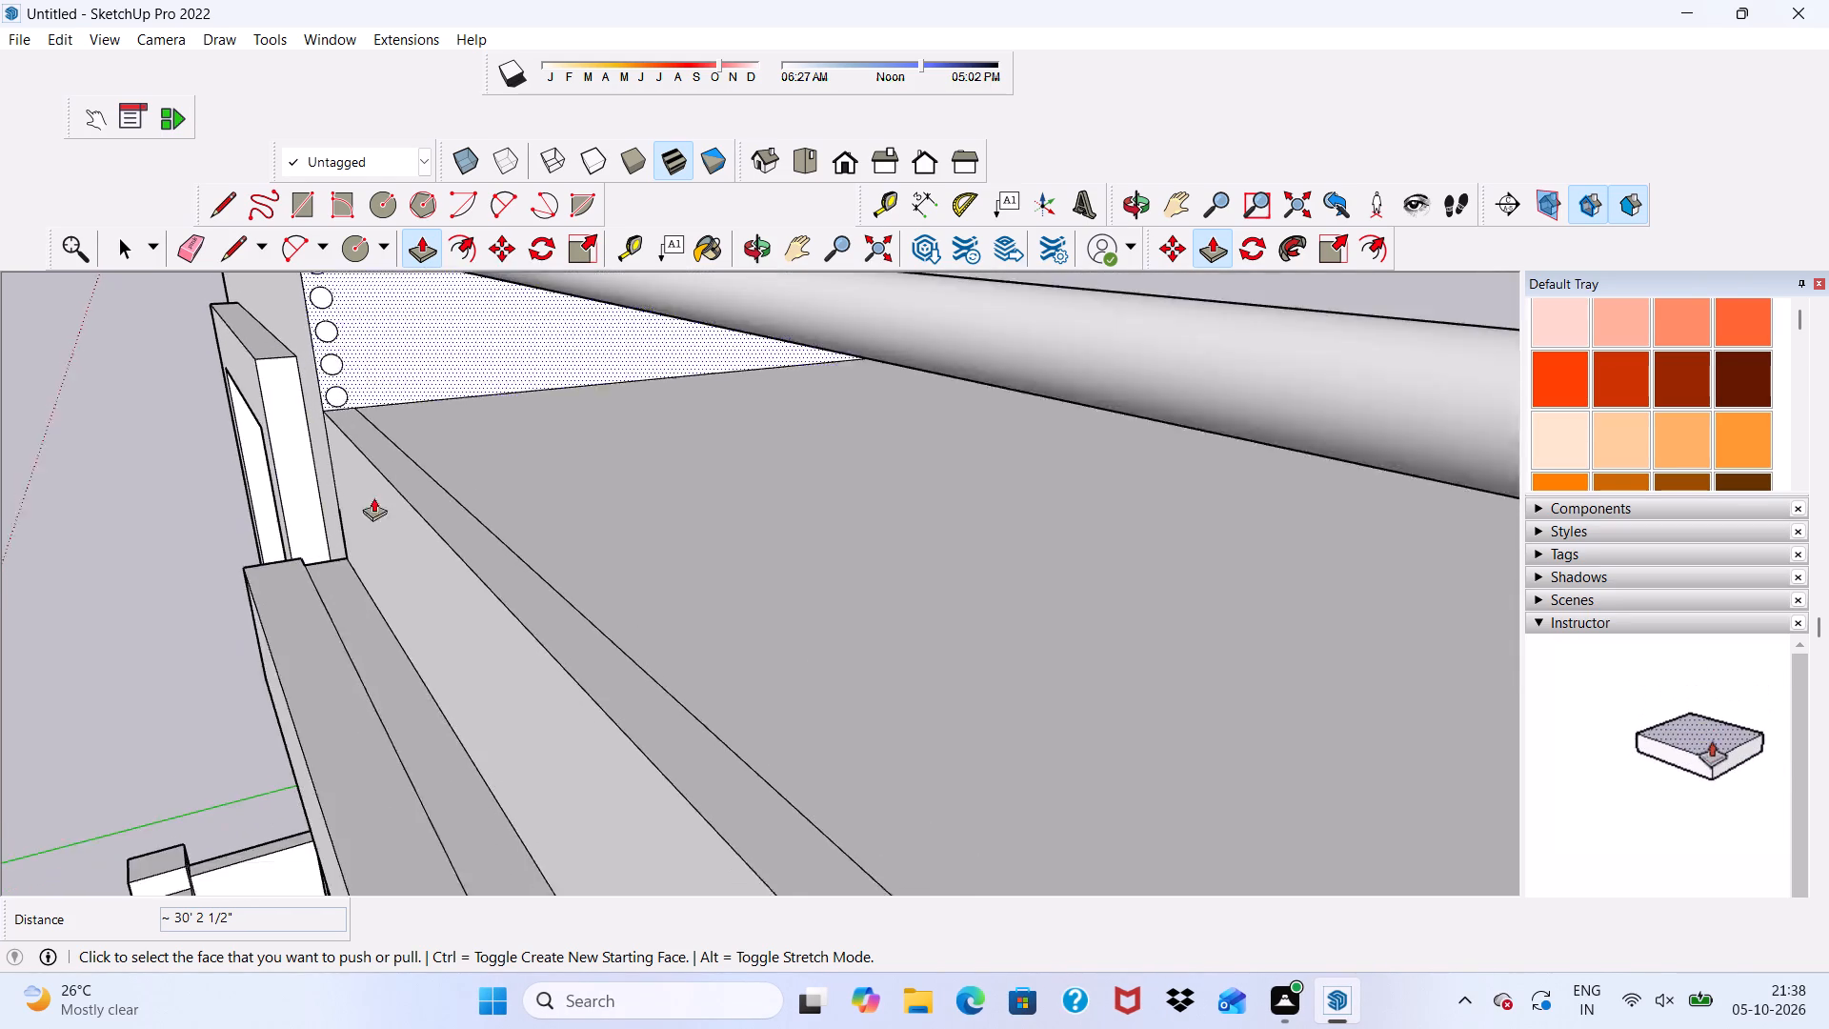
scroll(373, 497, "down", 8)
scroll(392, 304, "up", 12)
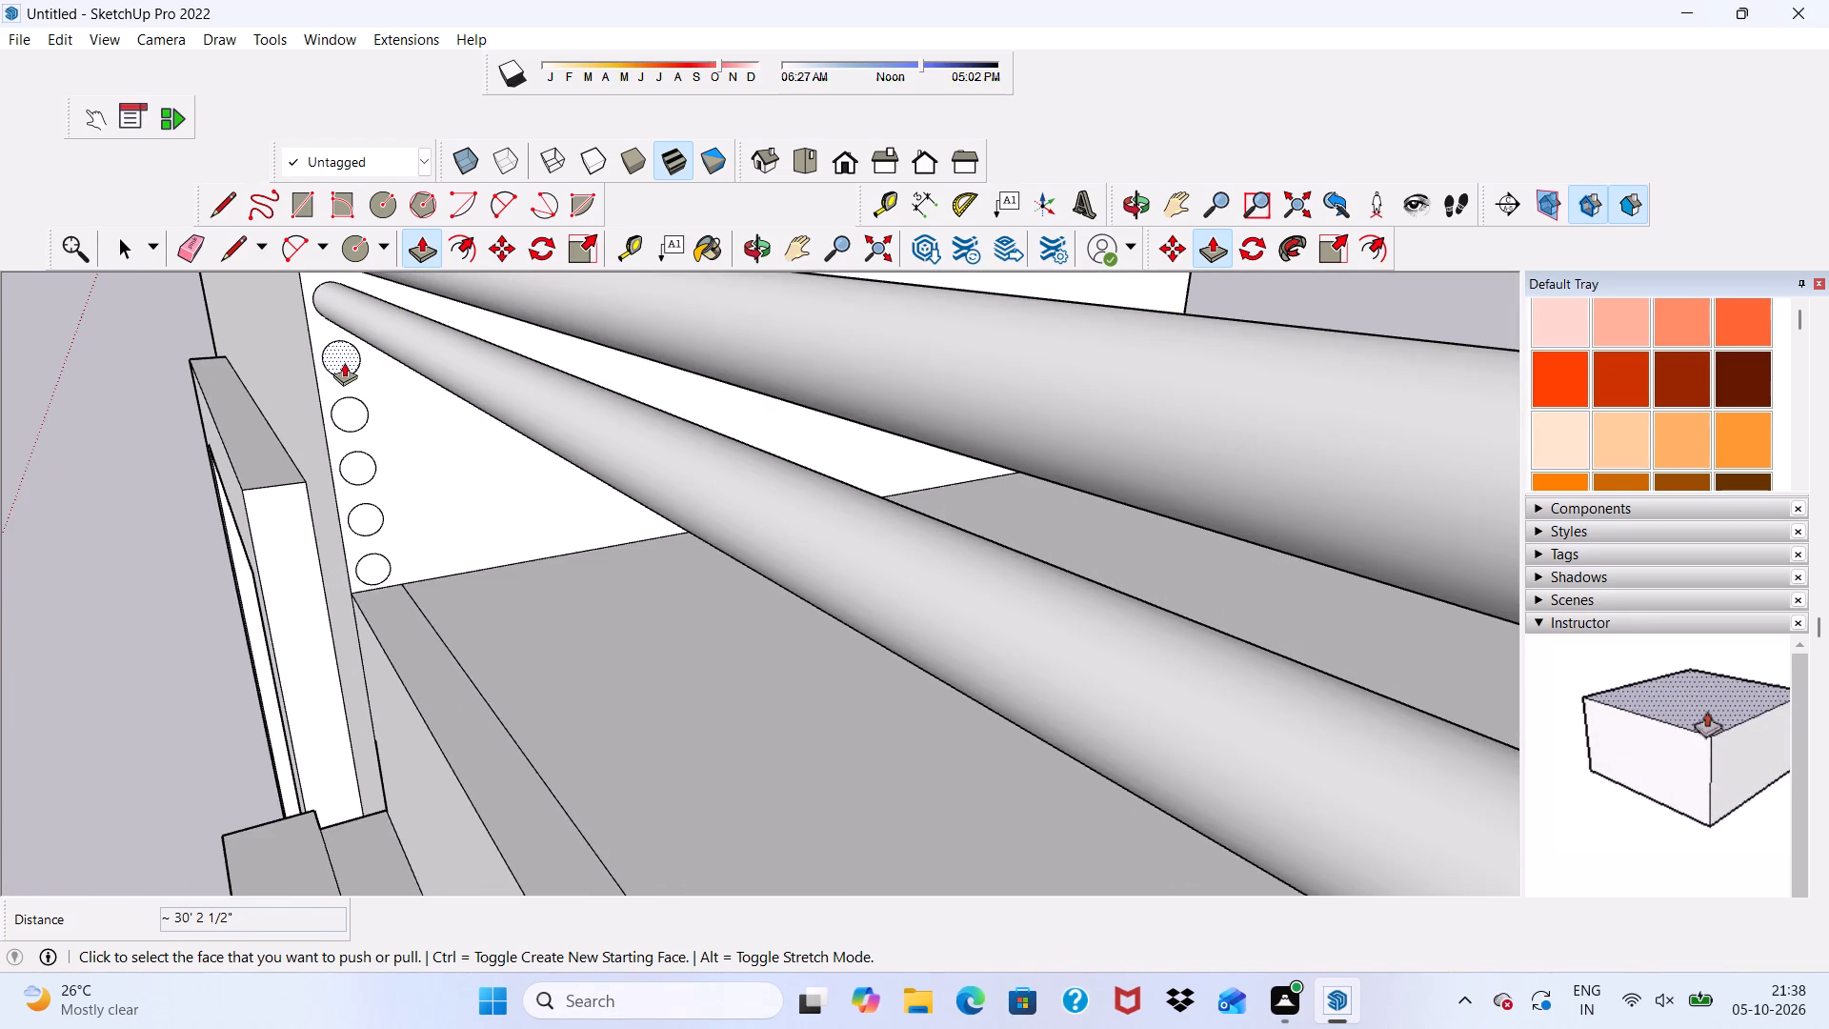
left_click(345, 359)
scroll(338, 373, "down", 20)
scroll(338, 373, "down", 6)
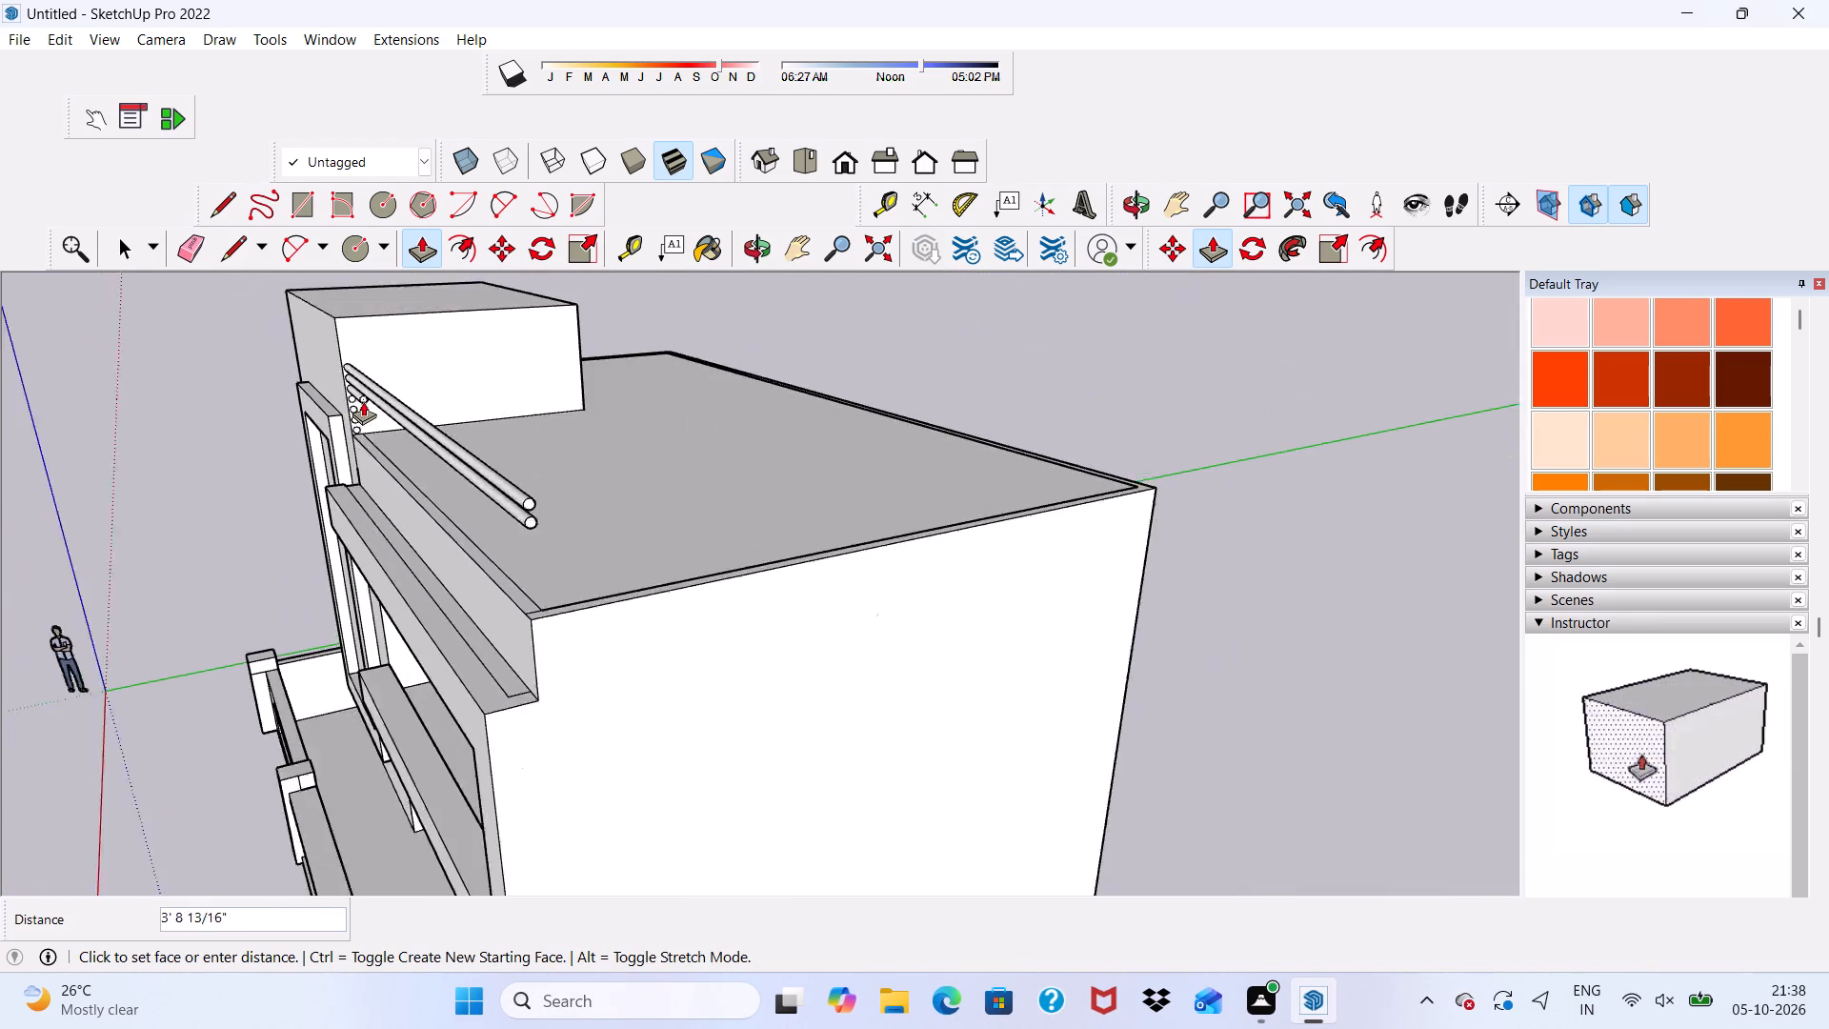
scroll(363, 401, "down", 2)
scroll(412, 547, "up", 5)
scroll(498, 443, "up", 4)
scroll(521, 363, "up", 1)
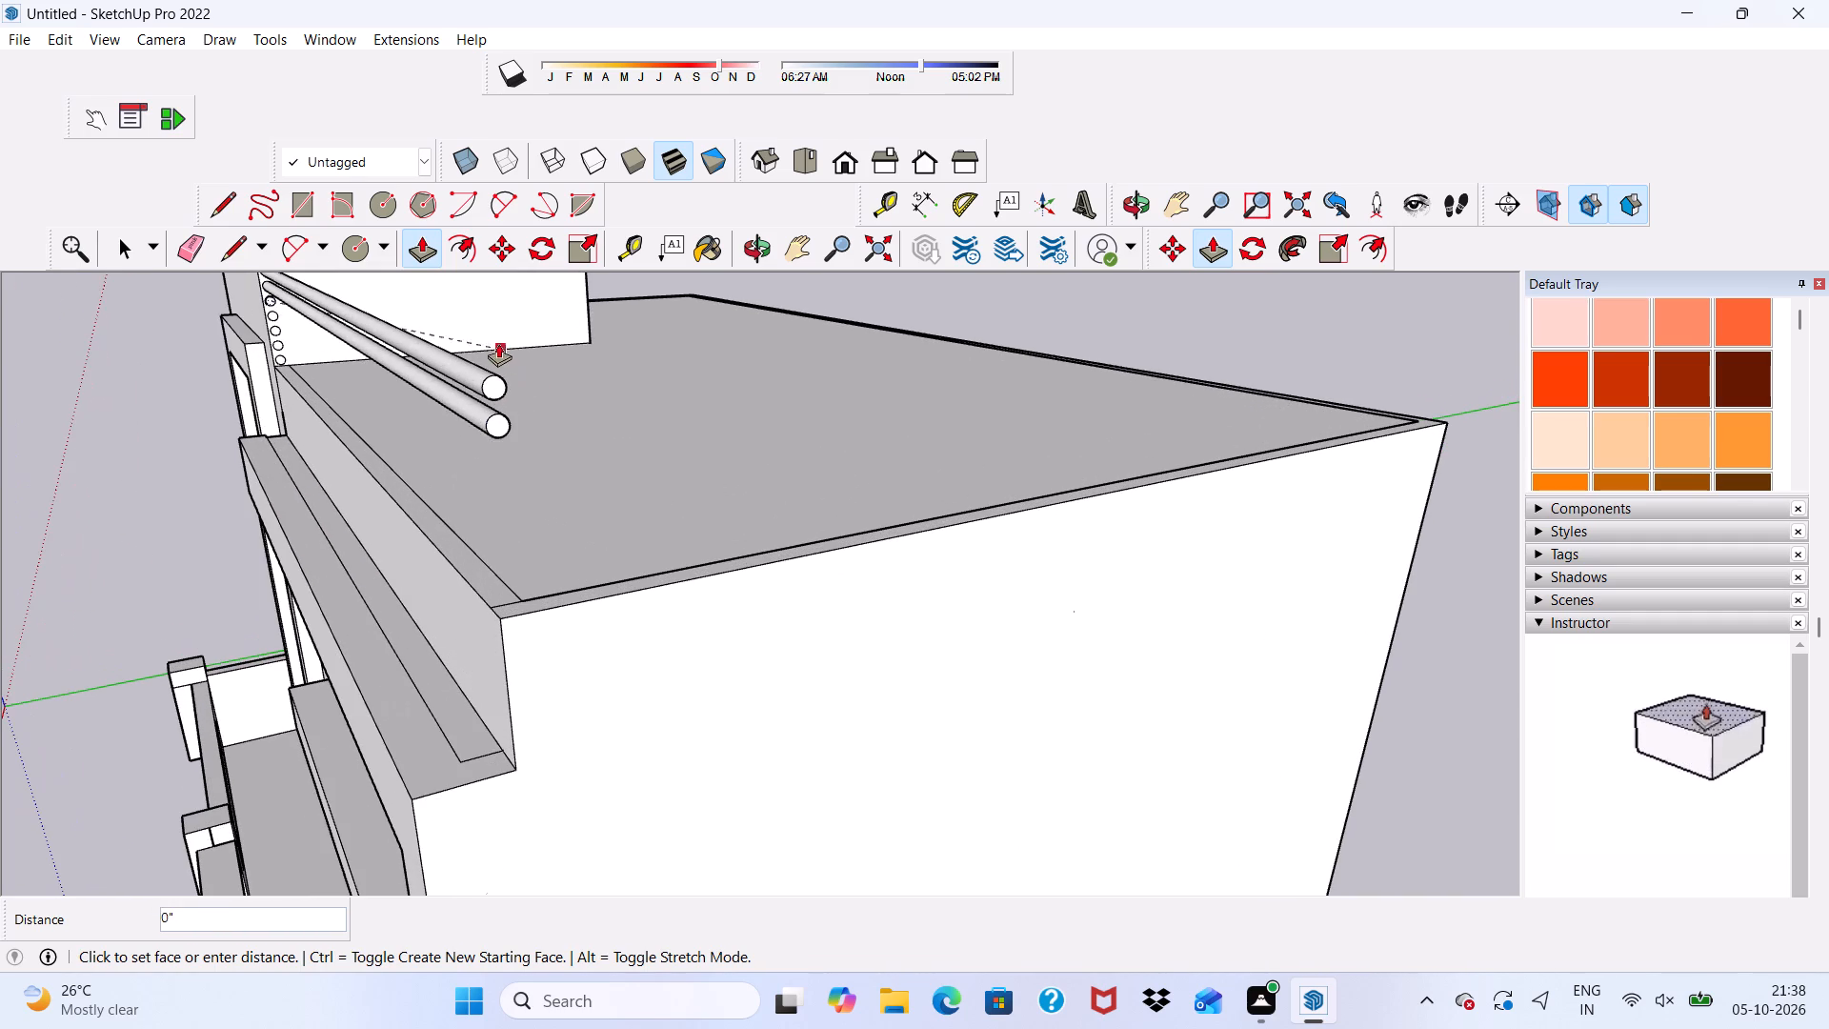
left_click(503, 606)
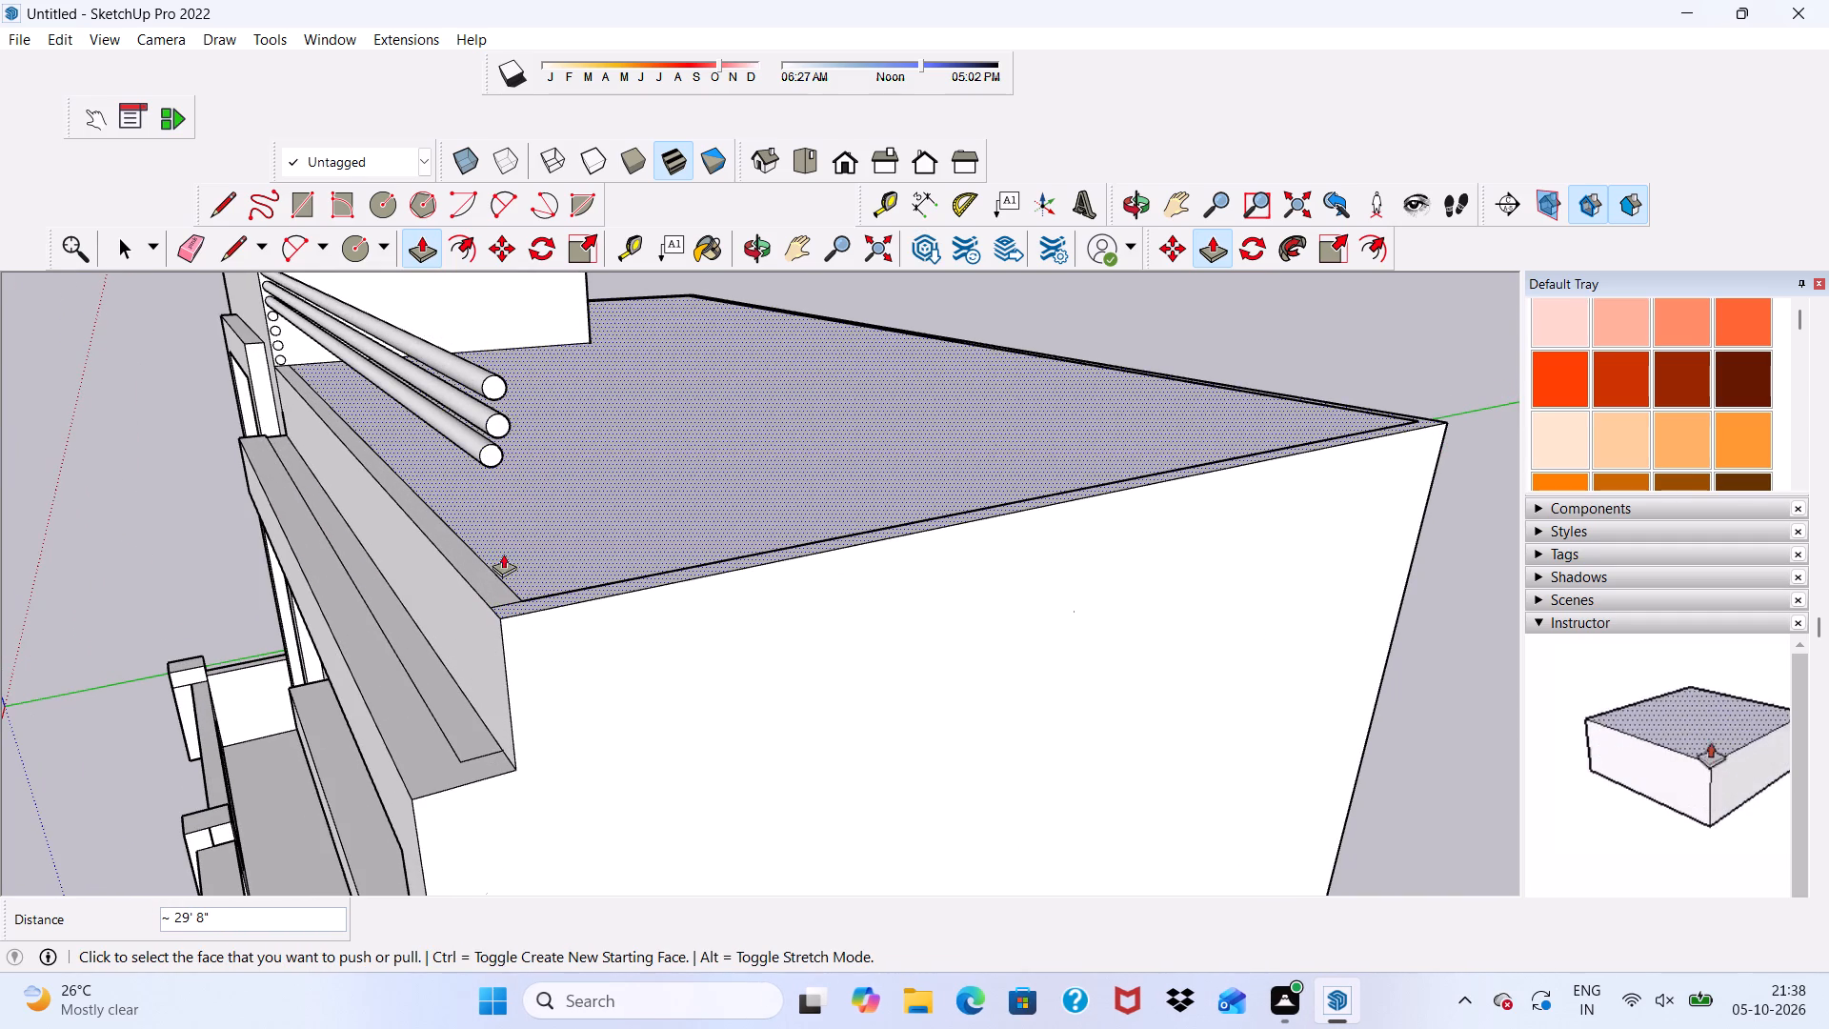
Extend the third rod about 6 9/16" to match the second rod's end, and align the top rod's end with the second.
middle_click_drag(496, 421, 593, 425)
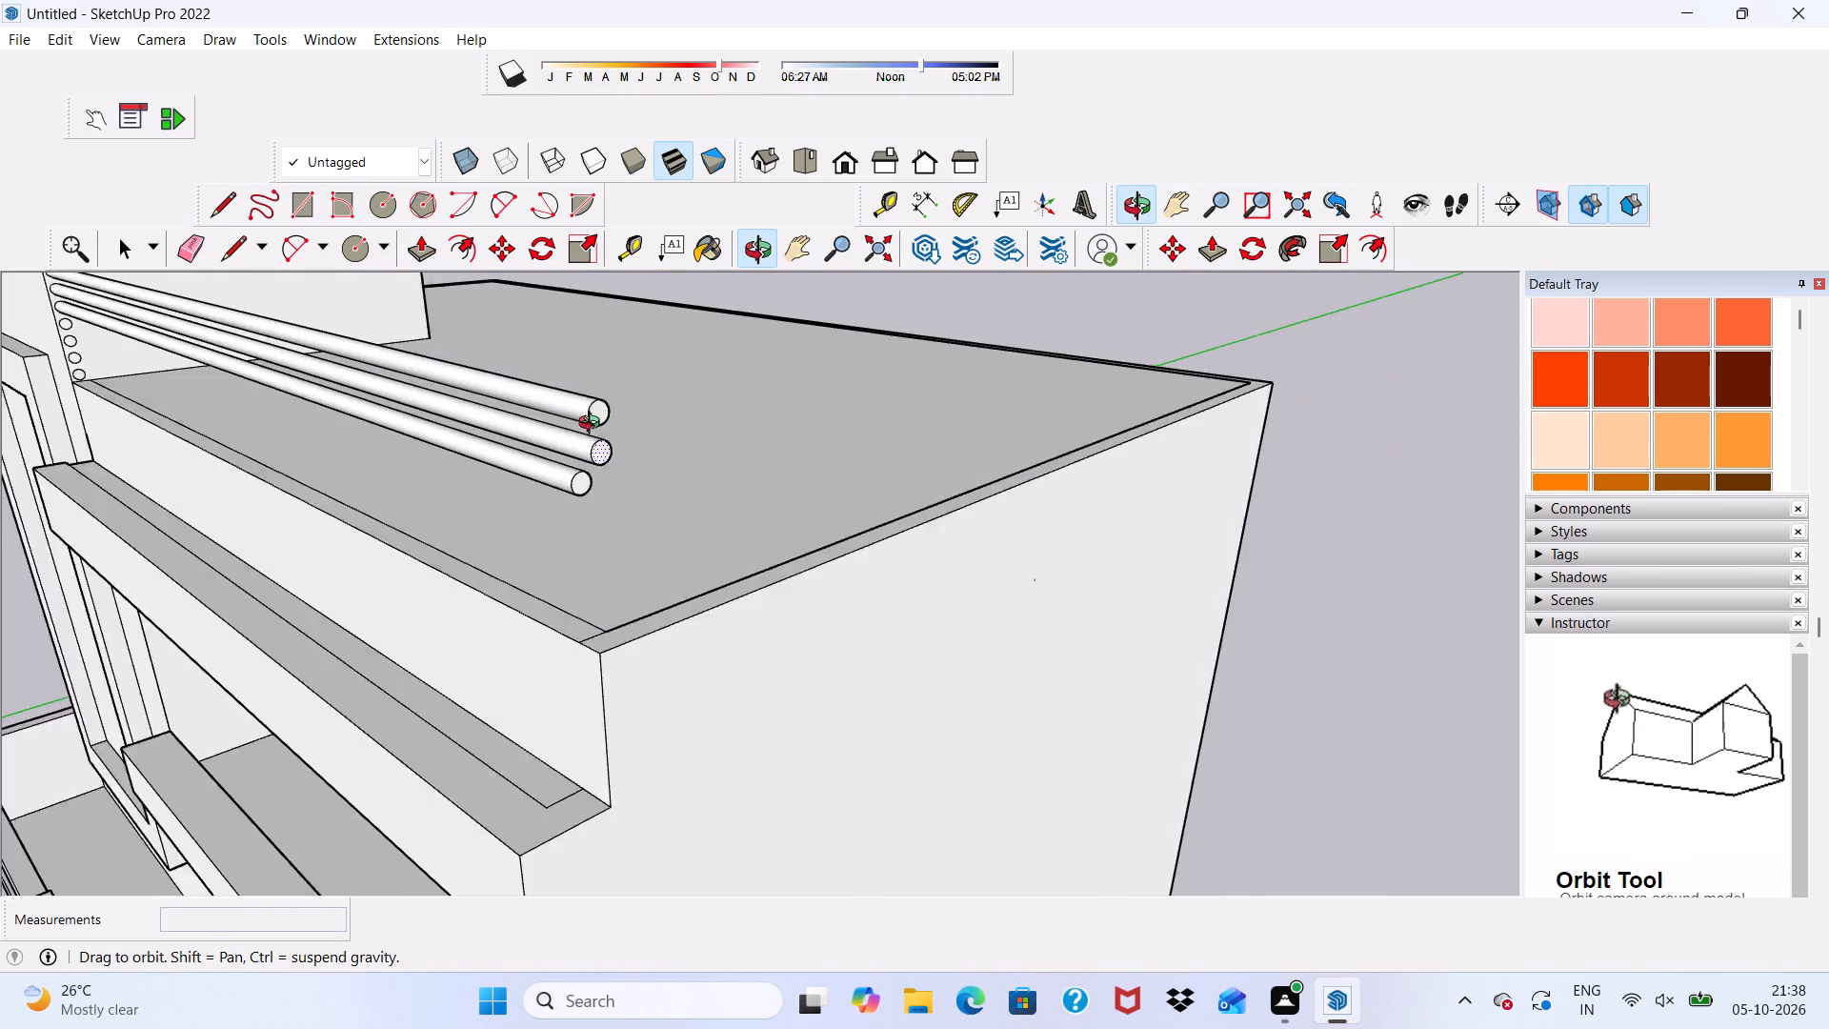
middle_click_drag(593, 425, 558, 410)
scroll(533, 452, "up", 5)
left_click(551, 429)
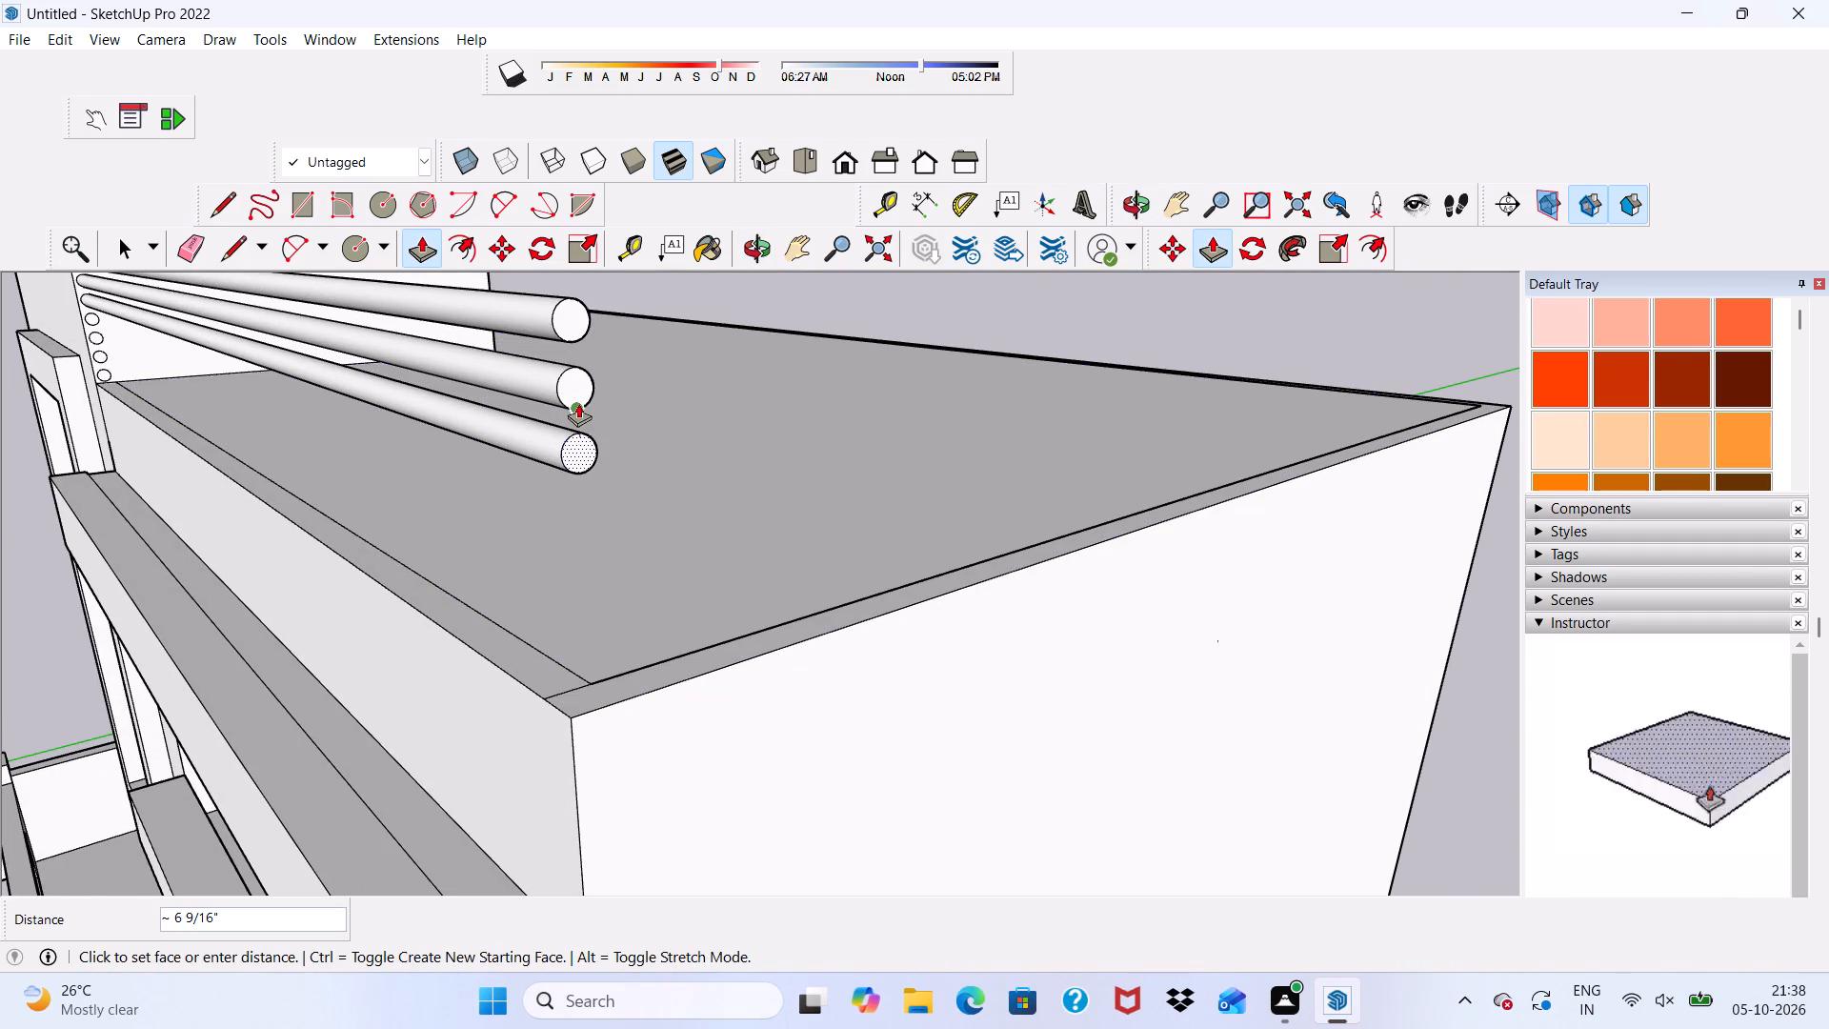
left_click(579, 400)
left_click(578, 313)
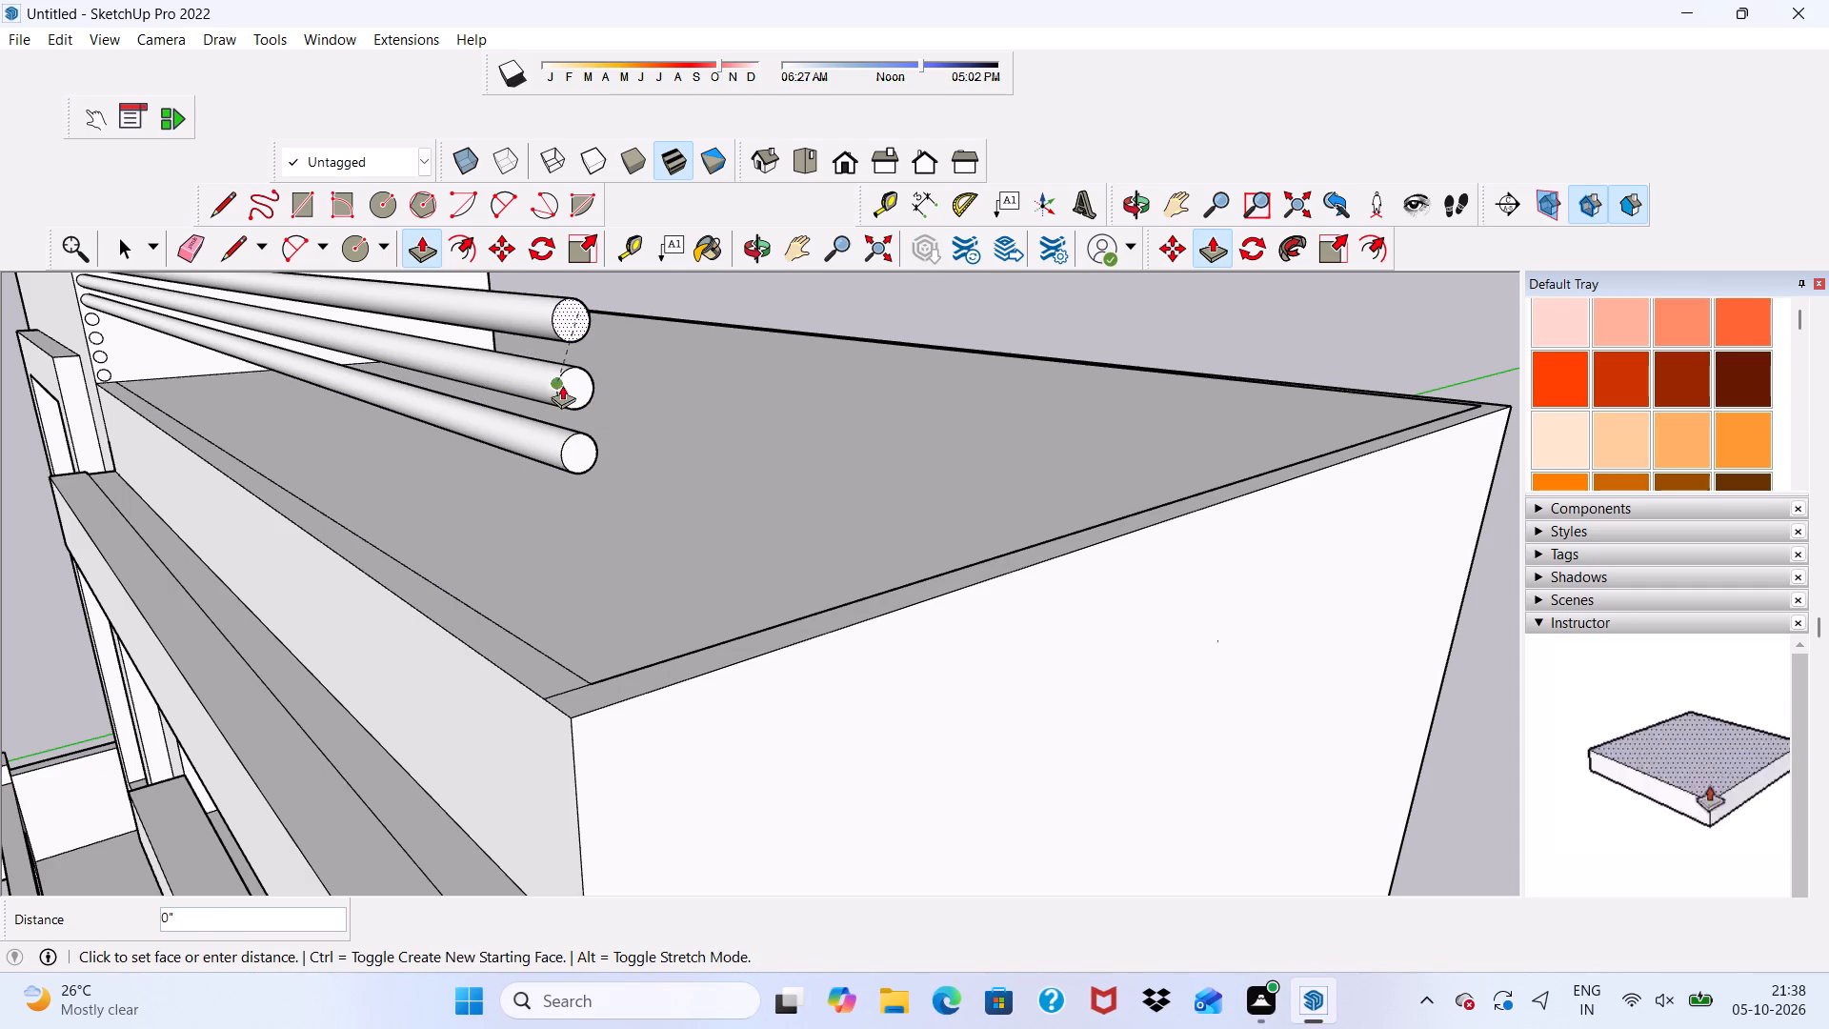
left_click(576, 384)
Push/Pull the lowest visible circle, just above the roof border, about 30' 9/16" to line up with the third rod's end.
scroll(540, 415, "down", 6)
middle_click_drag(550, 433, 914, 414)
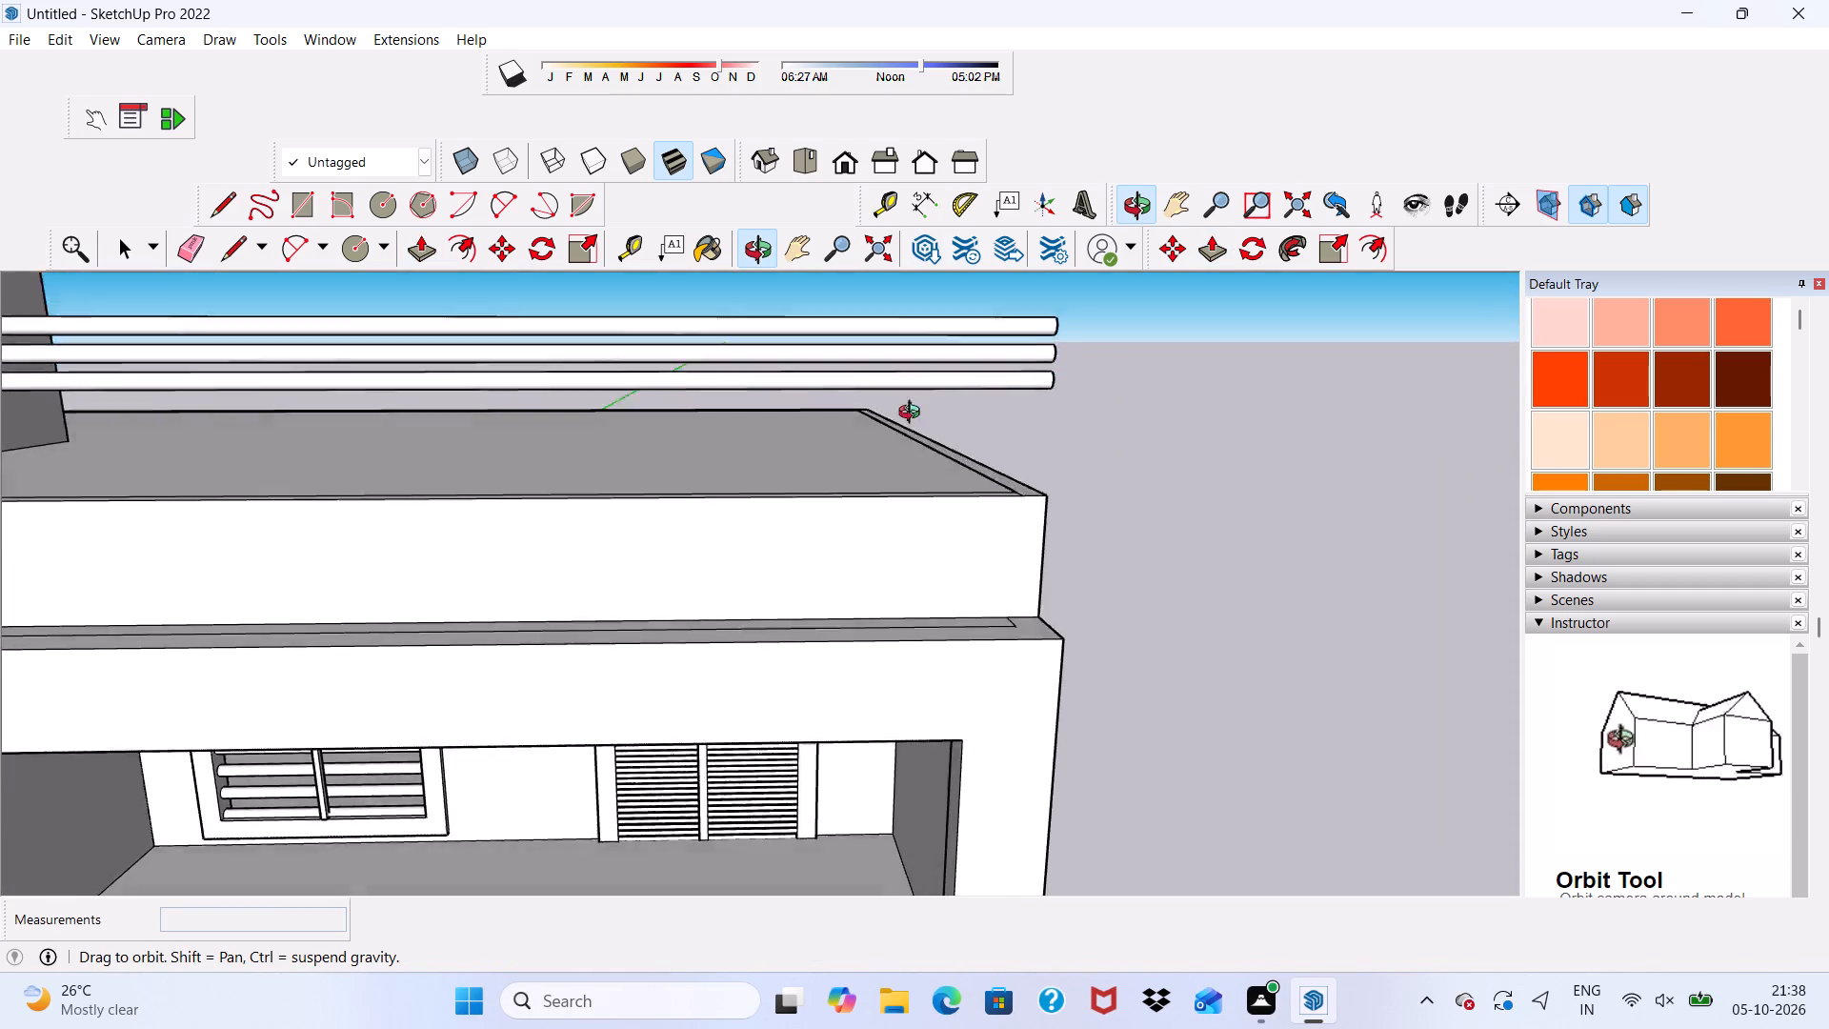
middle_click_drag(914, 414, 917, 430)
scroll(784, 483, "down", 3)
scroll(696, 532, "up", 1)
scroll(677, 535, "down", 2)
scroll(185, 457, "down", 3)
scroll(128, 482, "up", 1)
scroll(113, 486, "down", 1)
scroll(253, 468, "down", 5)
scroll(253, 481, "up", 1)
scroll(253, 496, "down", 1)
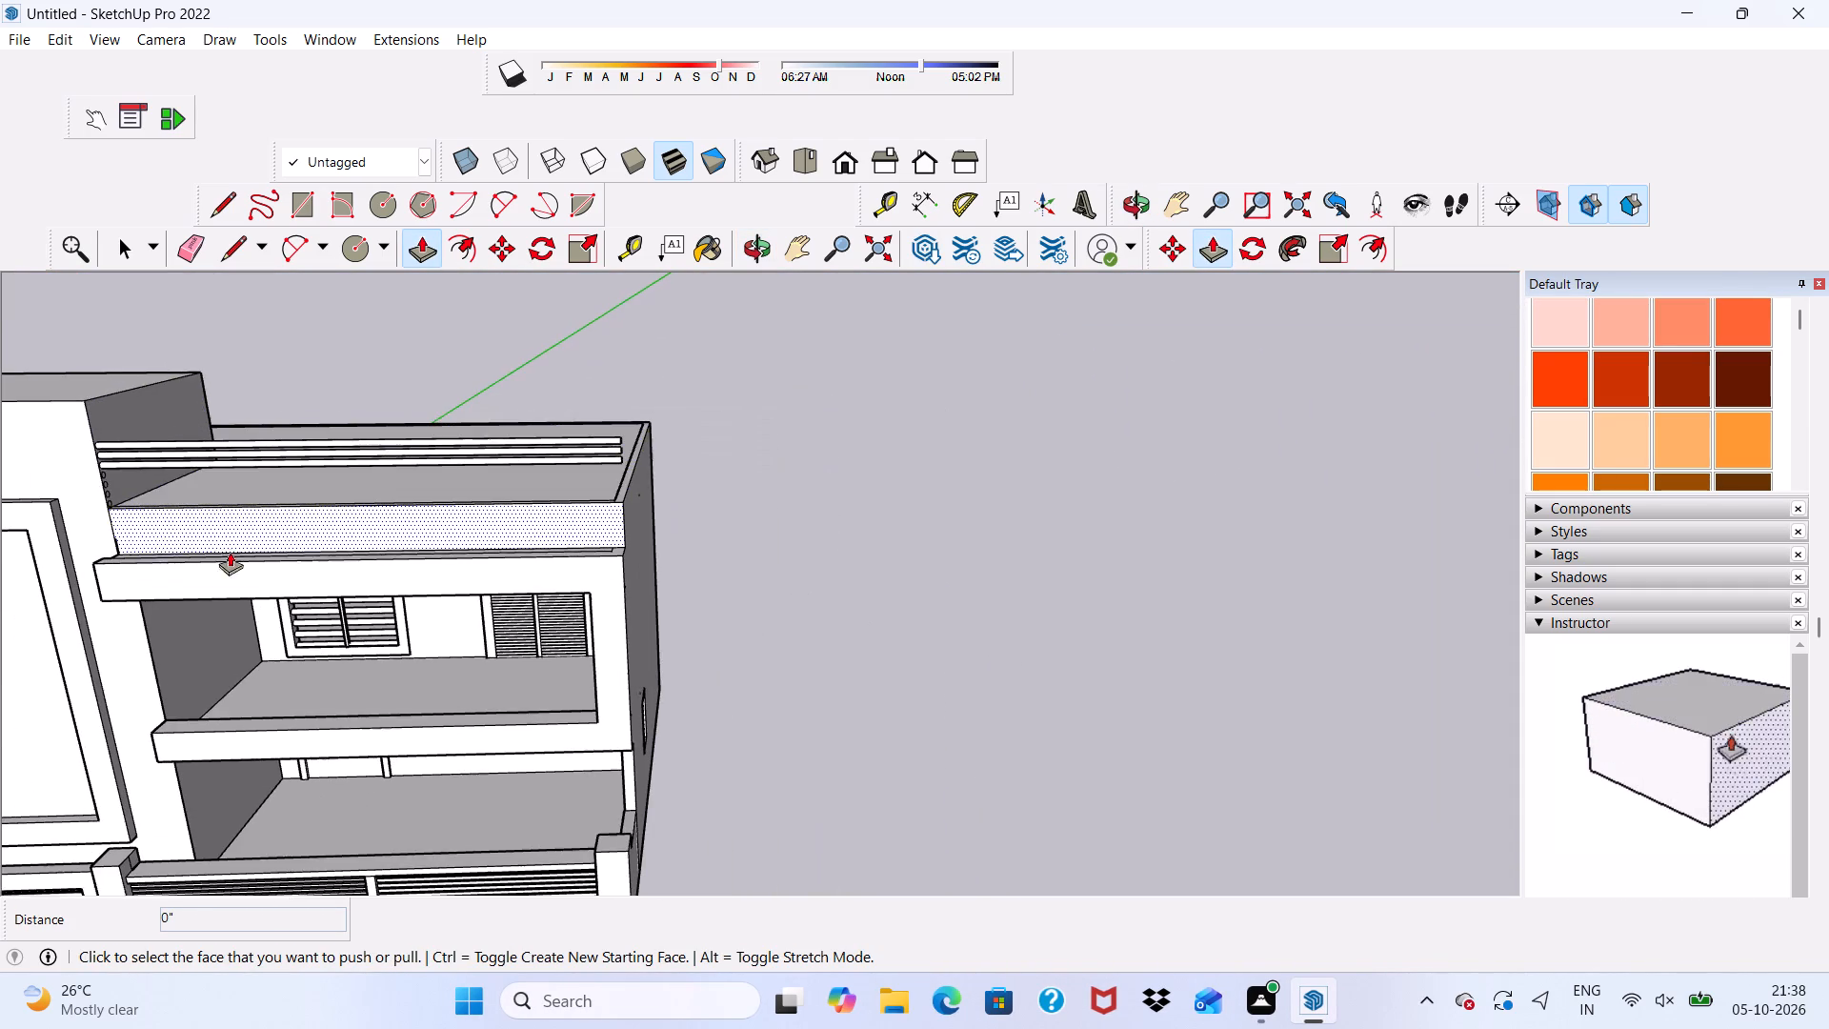
scroll(170, 528, "up", 7)
scroll(171, 524, "down", 7)
scroll(57, 552, "up", 10)
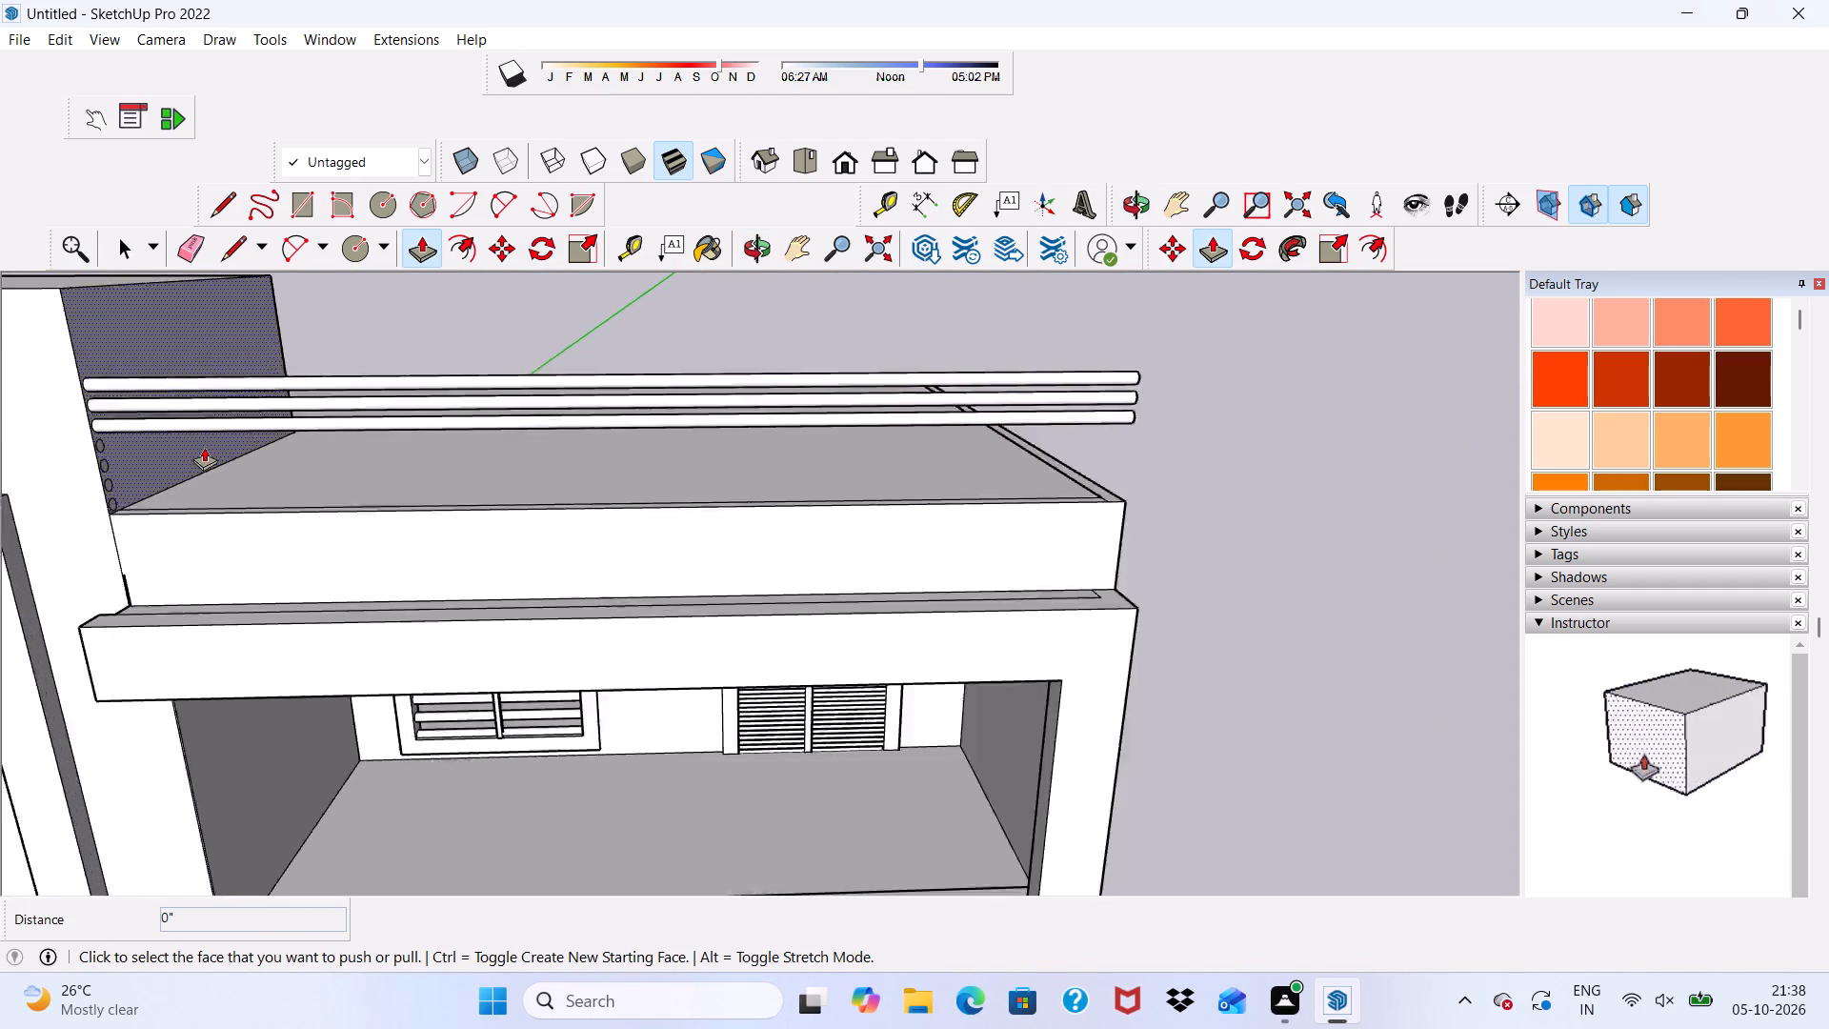
scroll(204, 447, "up", 1)
scroll(76, 492, "up", 10)
left_click(85, 550)
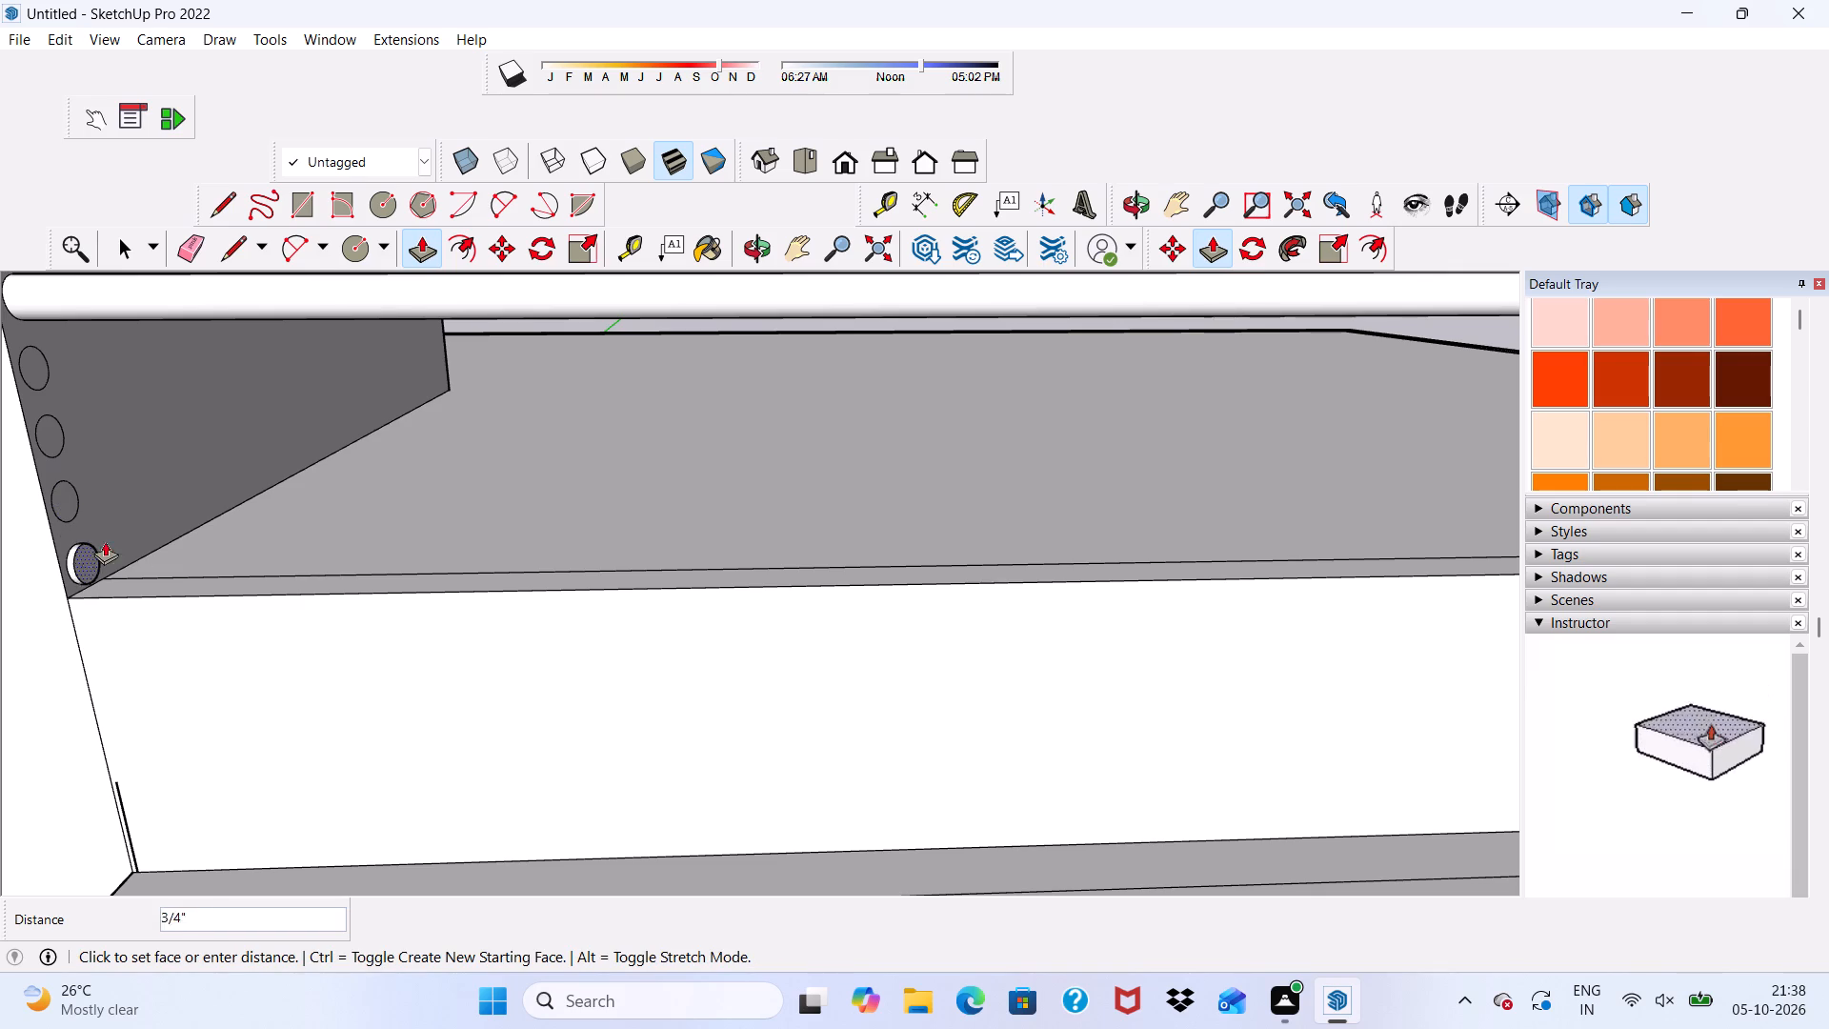
scroll(134, 542, "down", 19)
scroll(1044, 516, "up", 5)
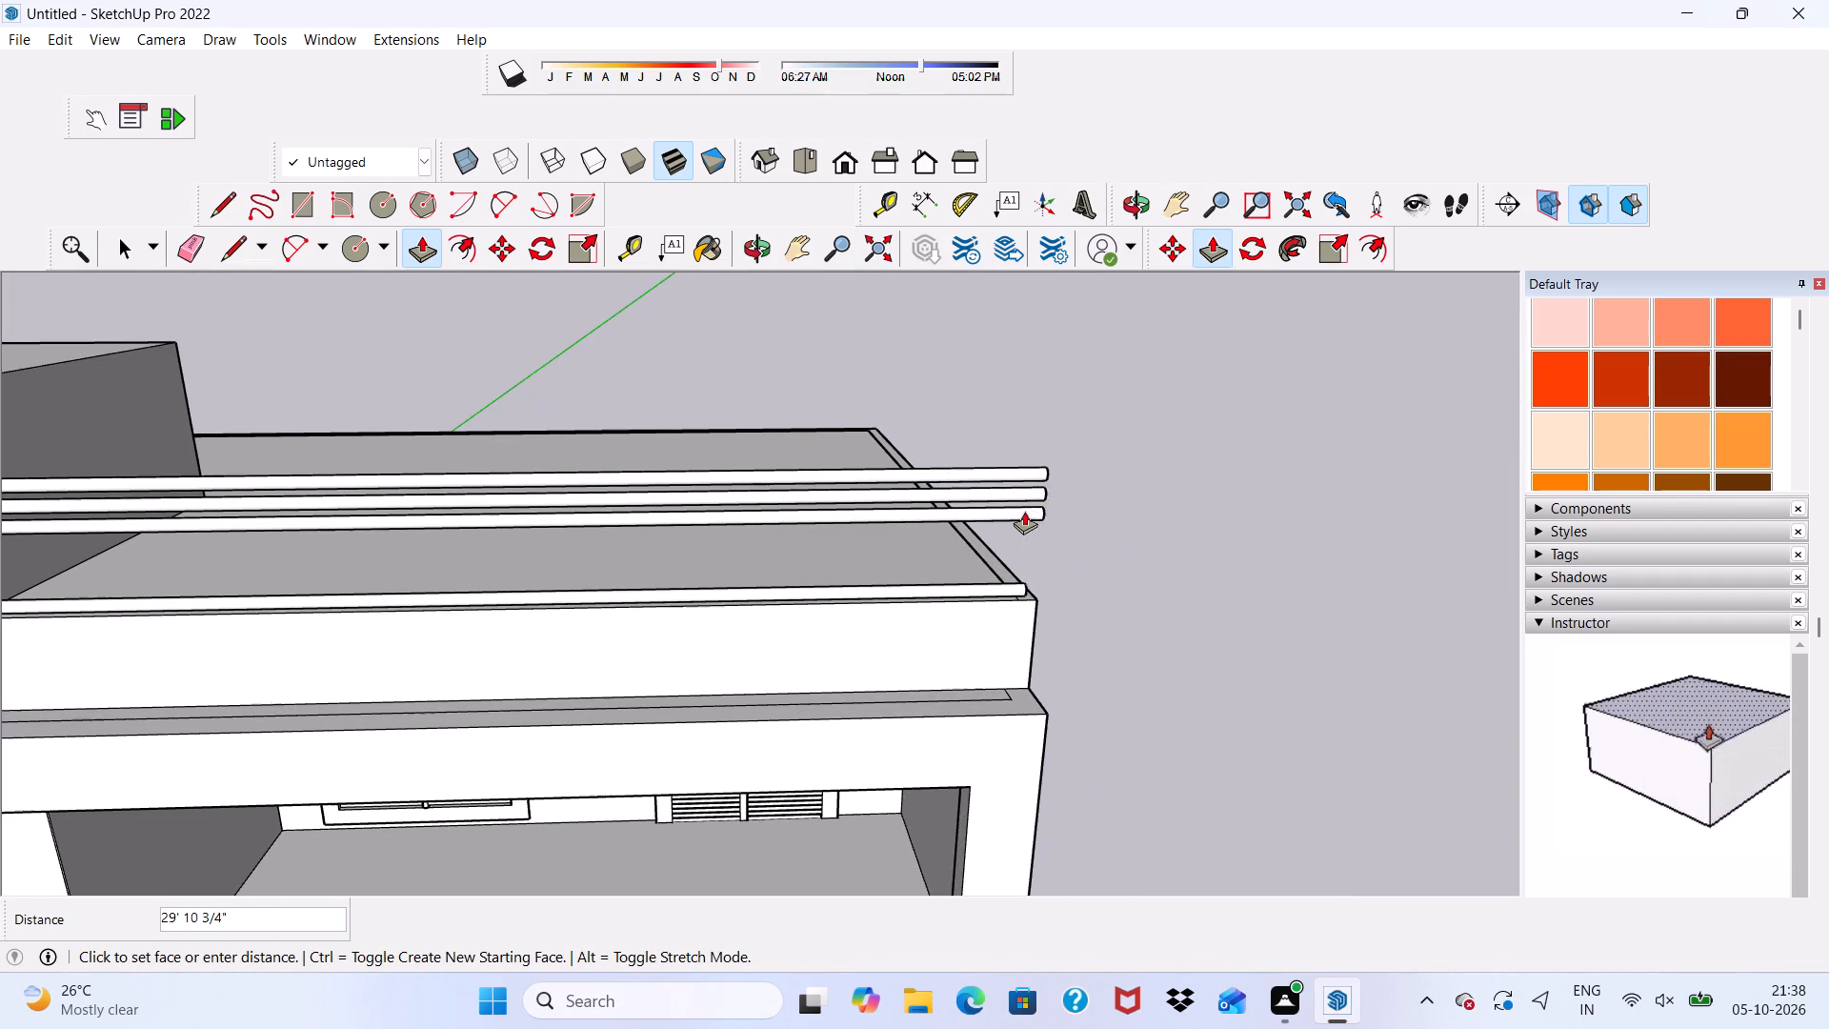
left_click(1038, 507)
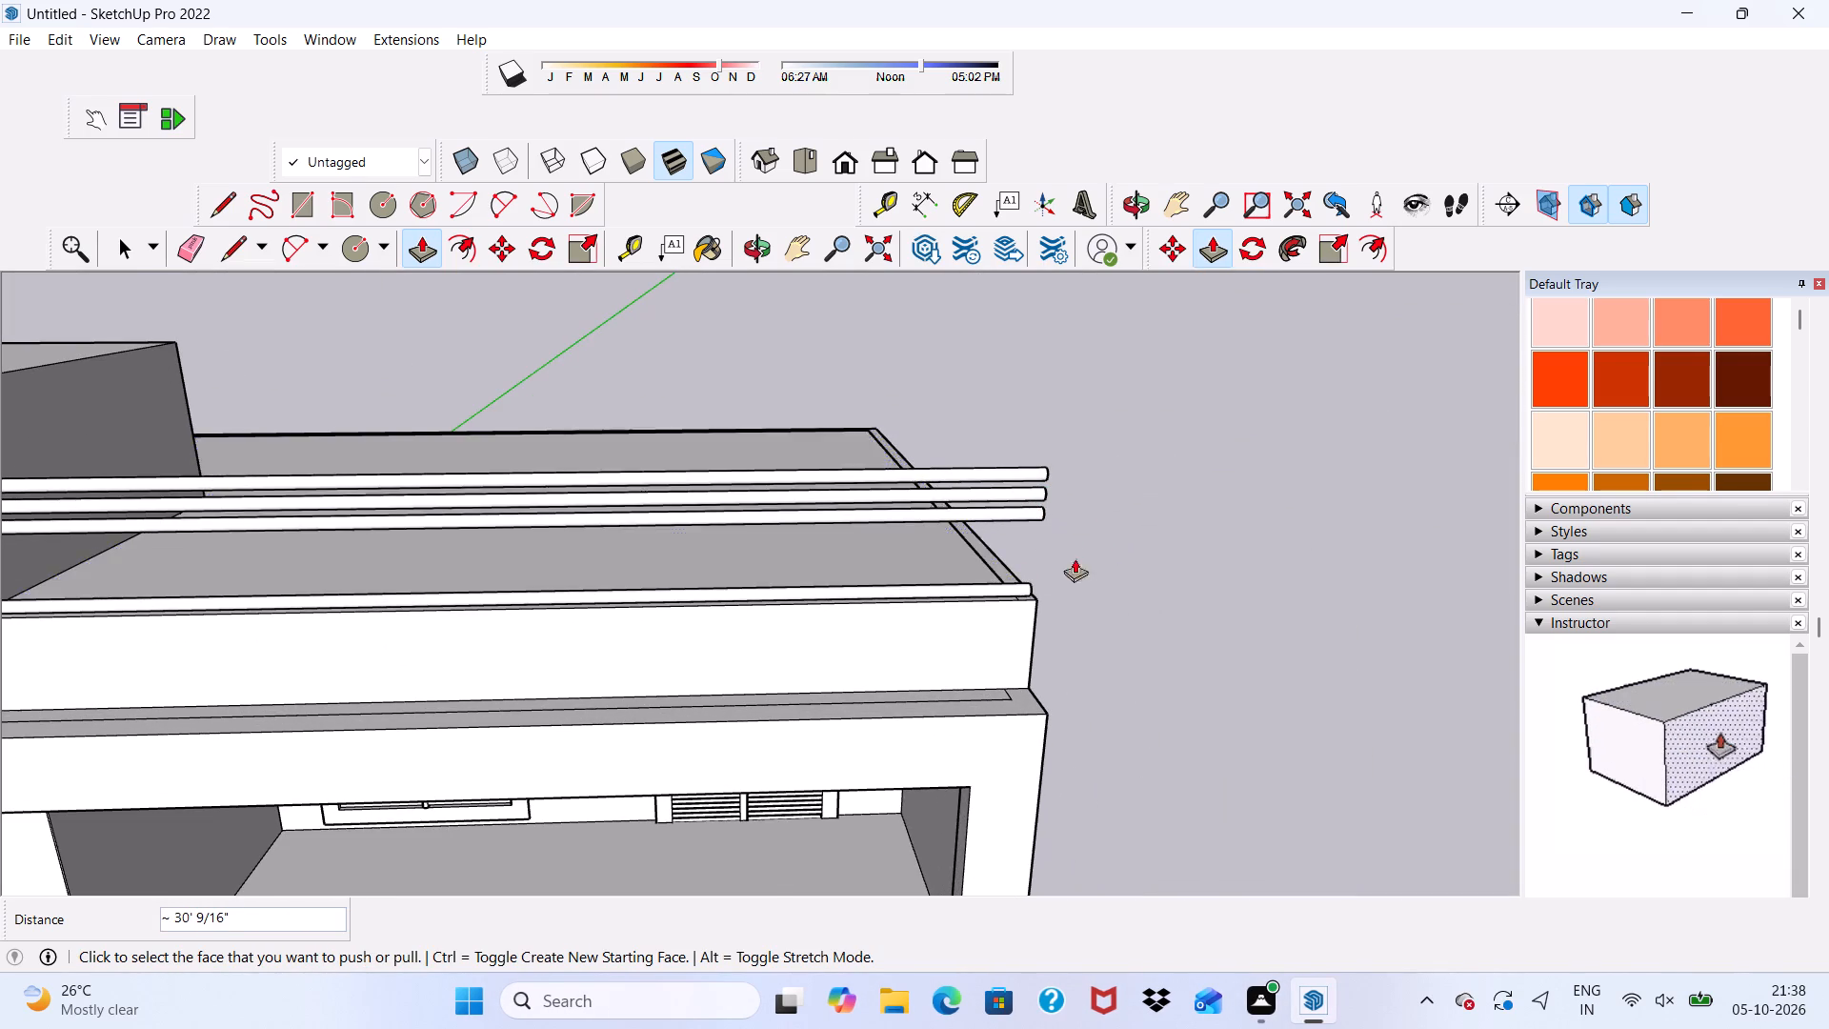
Examine the four rods' free ends at the lower roof's far front corner from the side and the front.
scroll(947, 579, "up", 5)
middle_click_drag(1049, 573, 781, 596)
scroll(646, 634, "up", 4)
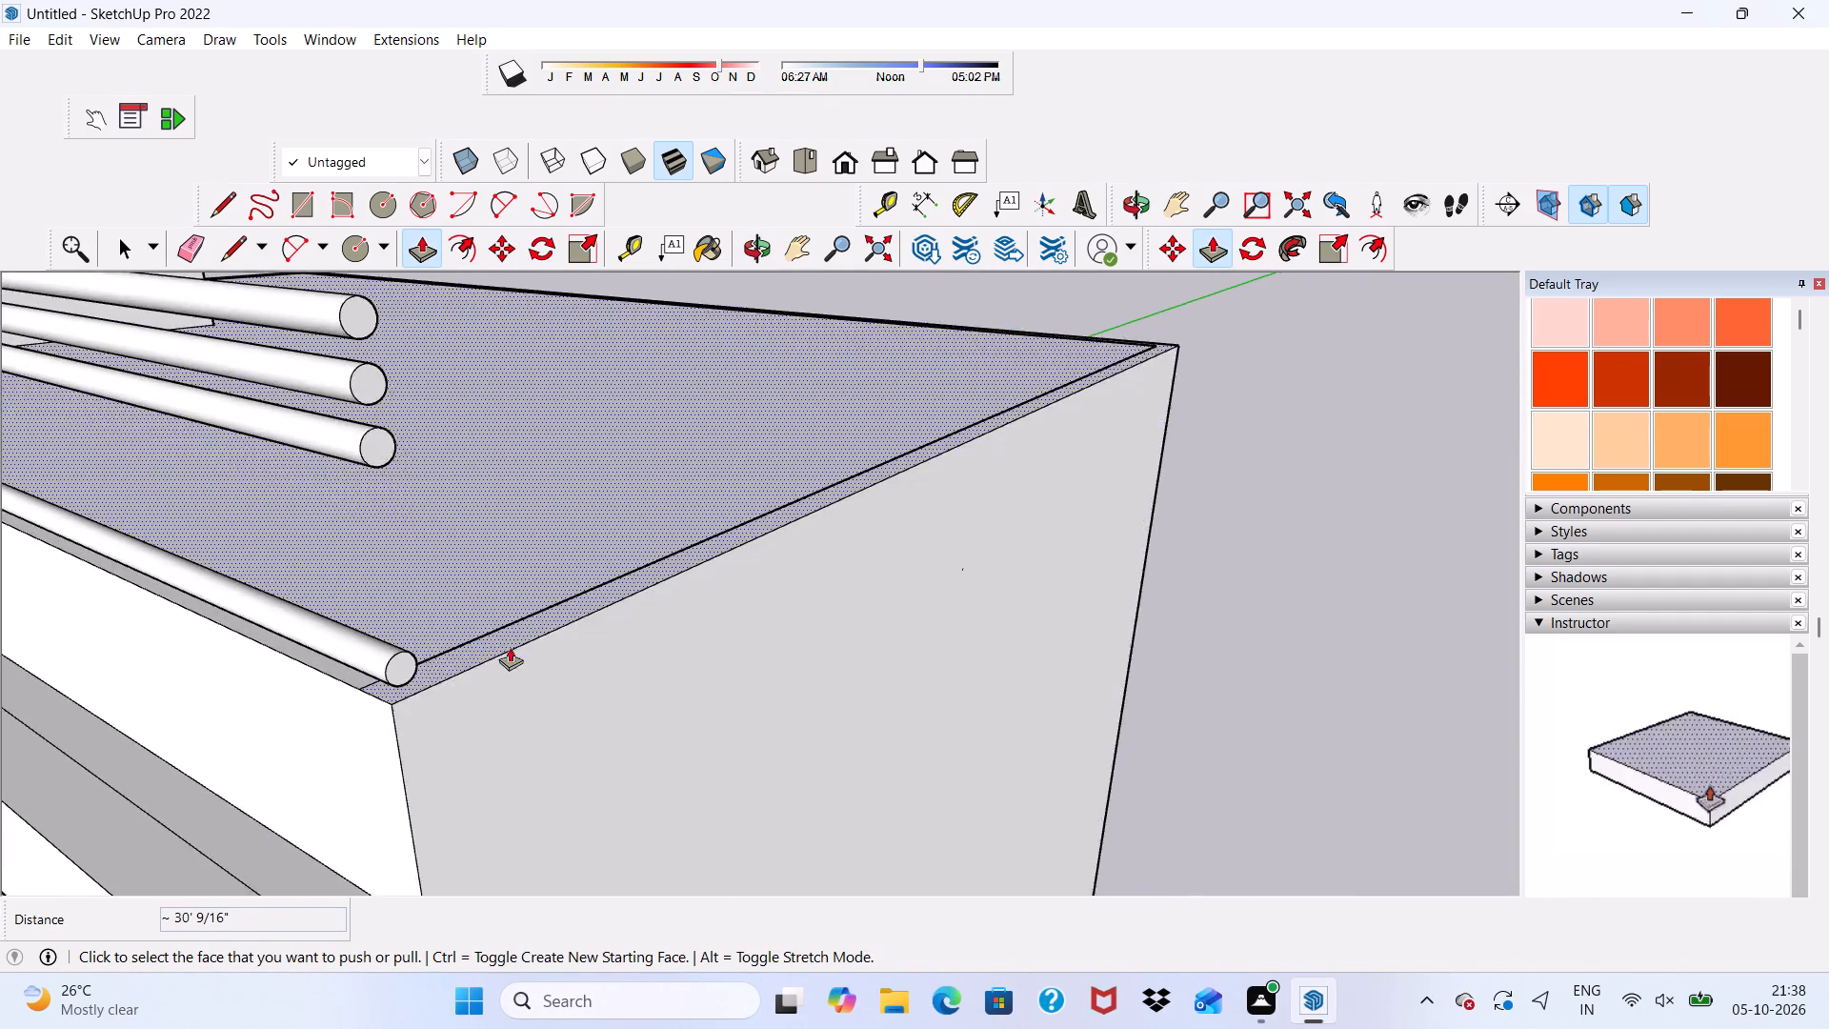
scroll(440, 649, "down", 5)
middle_click_drag(433, 645, 780, 591)
scroll(631, 527, "down", 3)
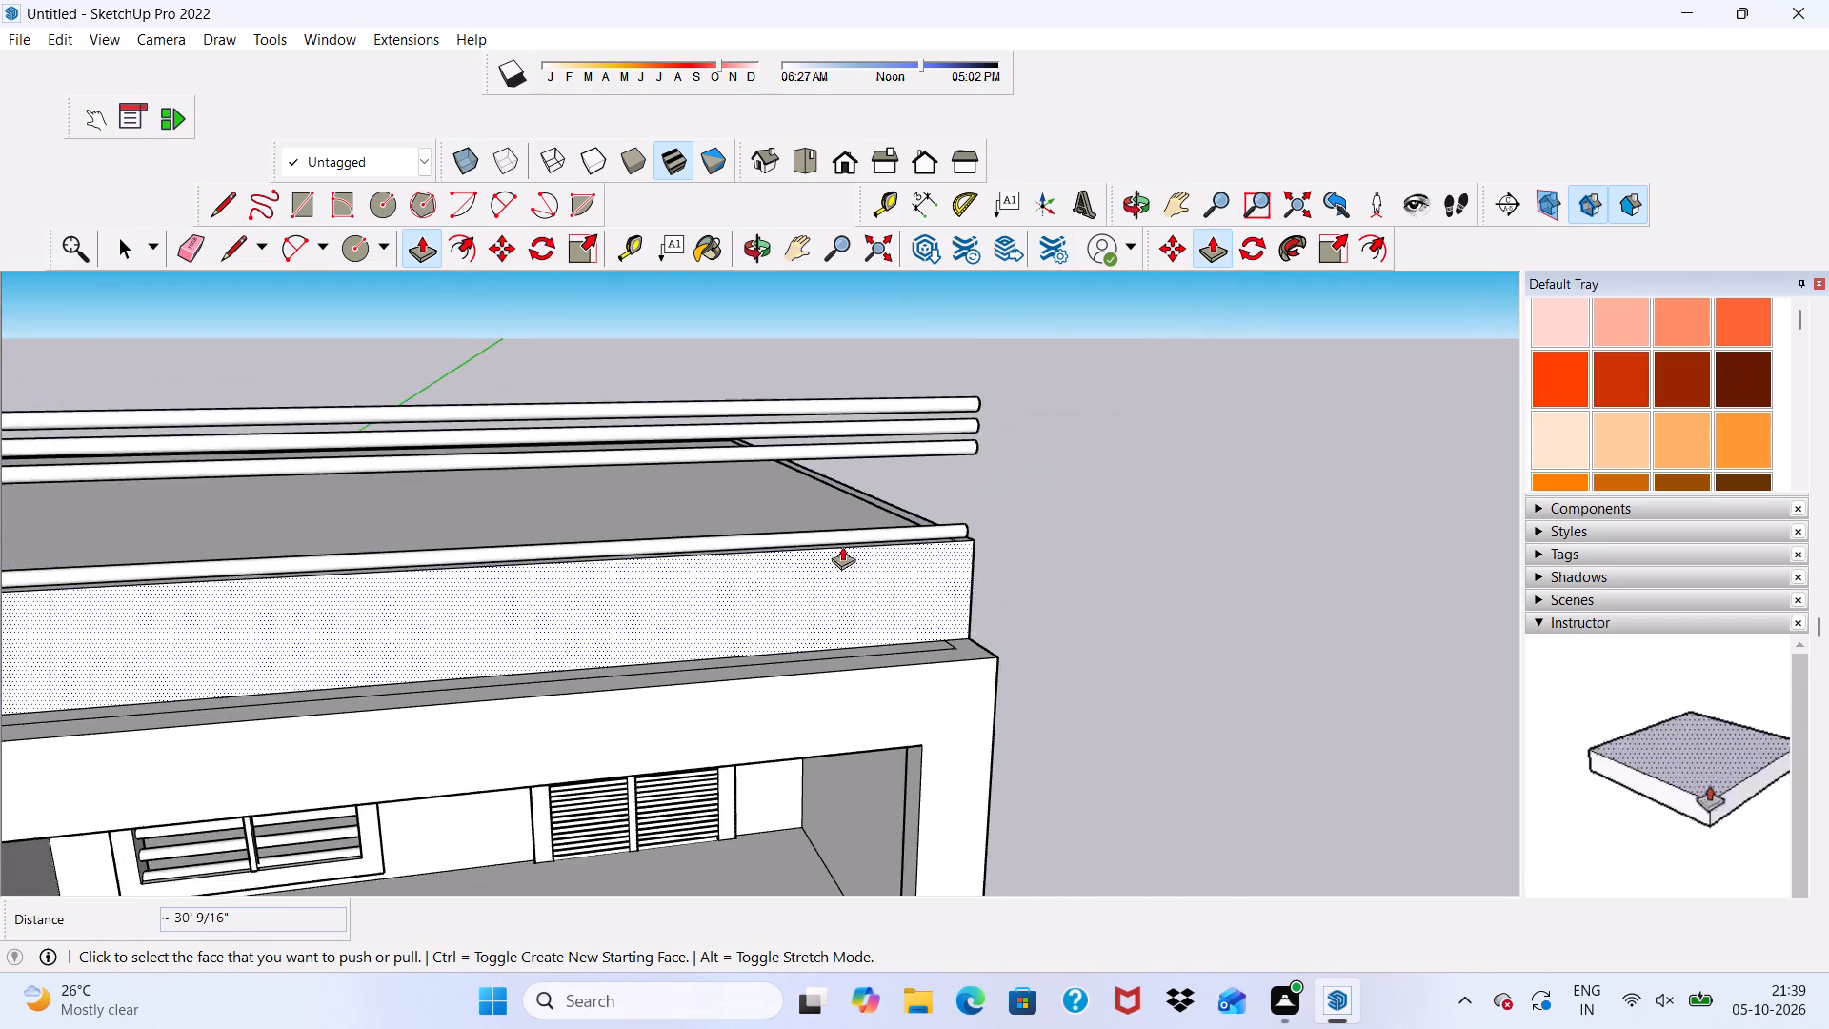
Push/Pull the fourth circle from the top on the tower's side wall about 30' 9/16" to the lower roof's far front corner.
scroll(842, 546, "down", 9)
middle_click_drag(1085, 615, 798, 612)
scroll(460, 414, "up", 6)
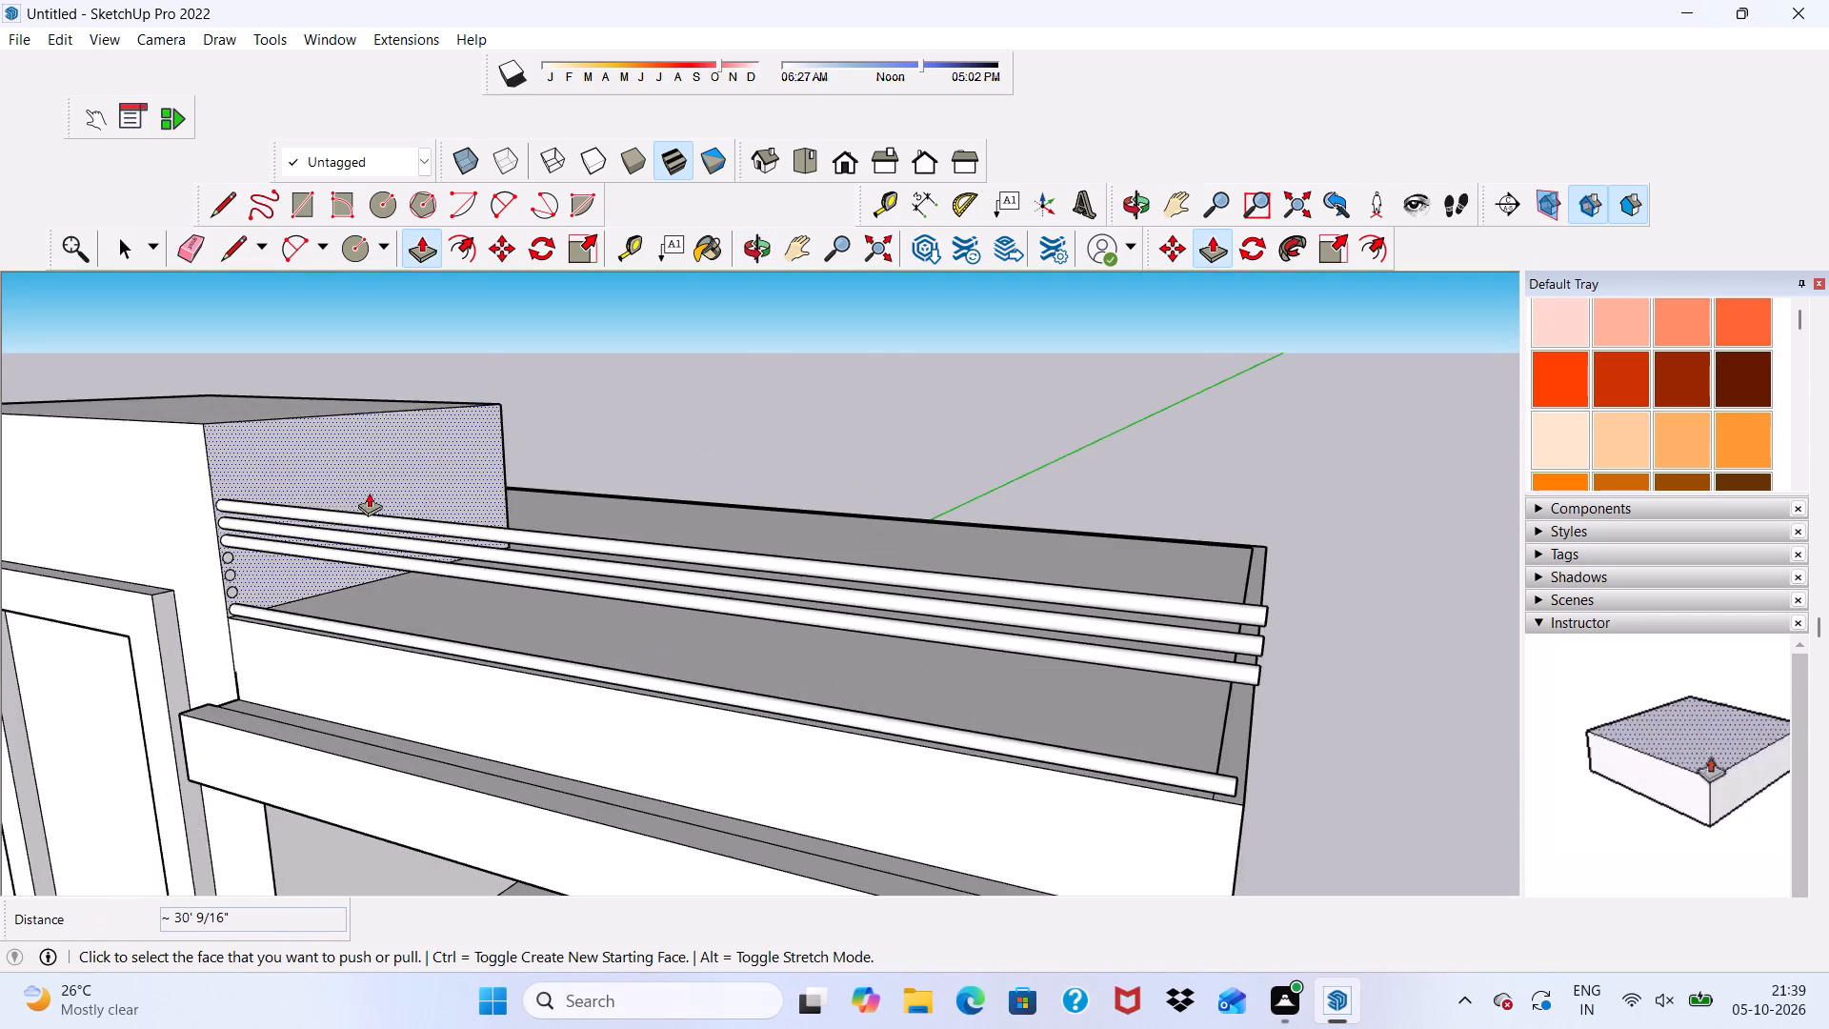
scroll(320, 565, "up", 10)
left_click(121, 534)
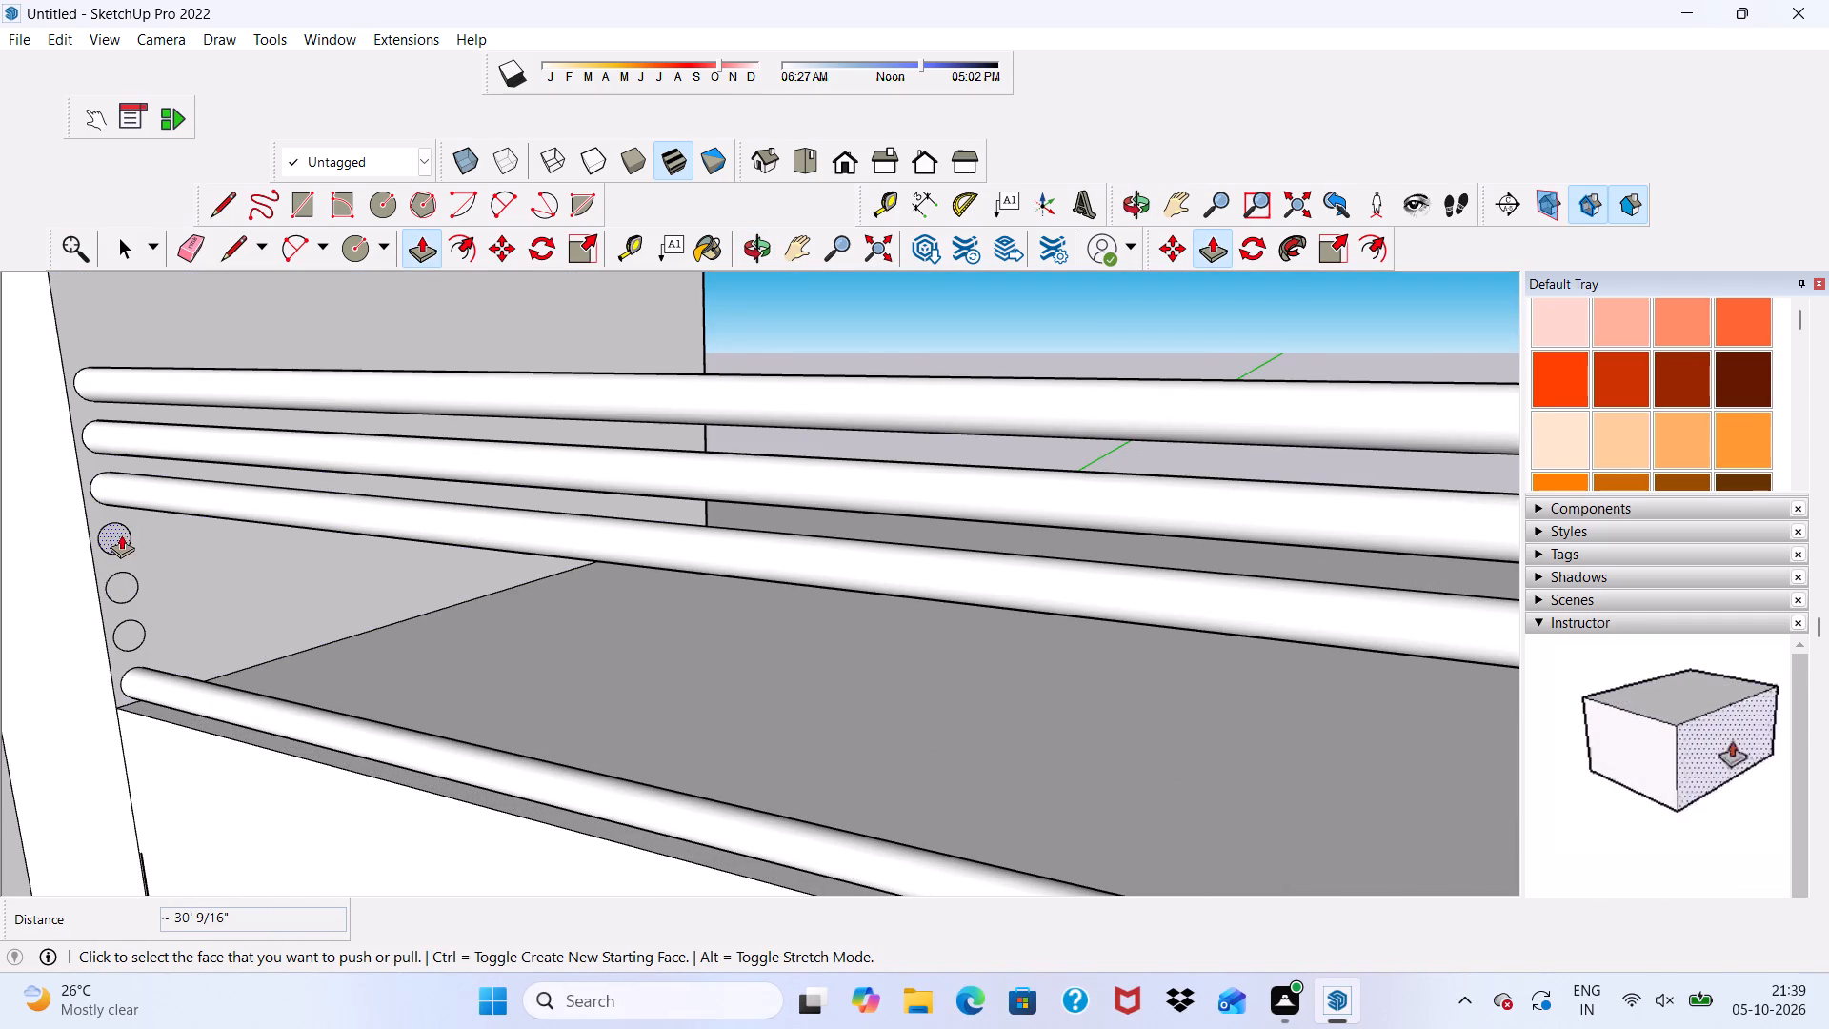
scroll(121, 535, "down", 6)
scroll(325, 546, "up", 1)
scroll(325, 546, "down", 16)
scroll(955, 635, "up", 3)
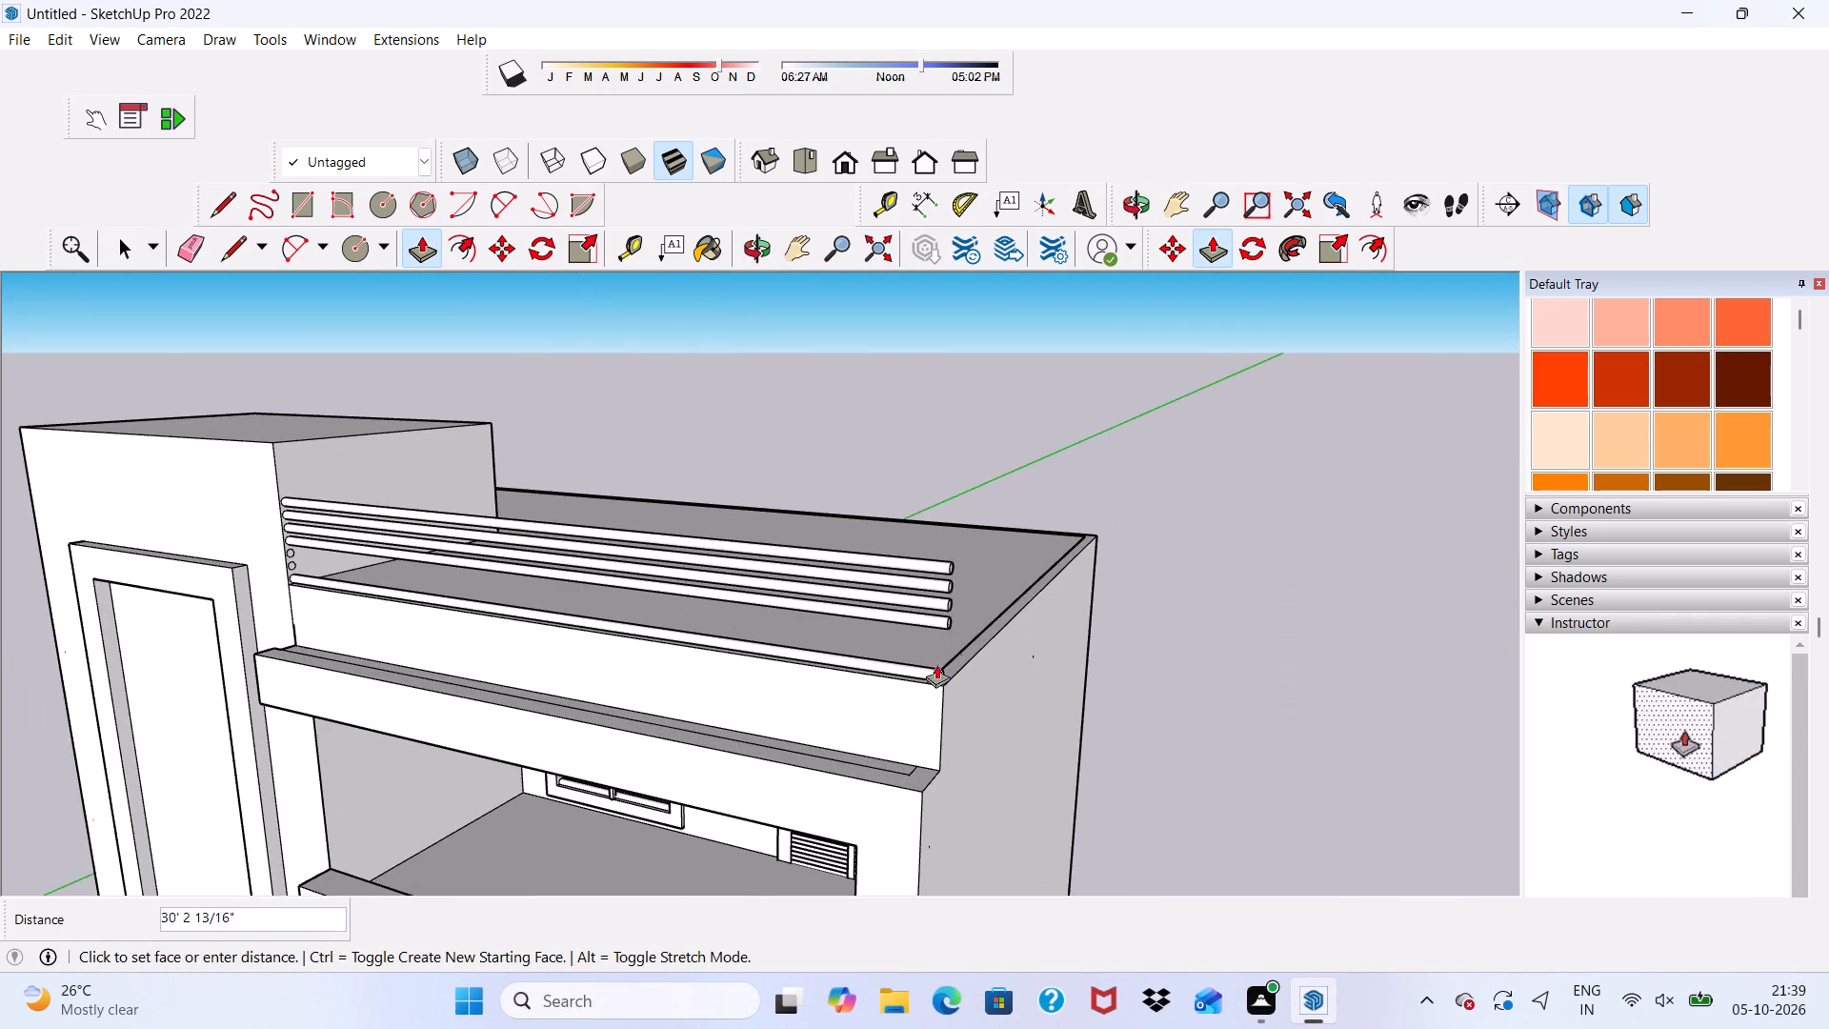
middle_click_drag(906, 662, 1129, 659)
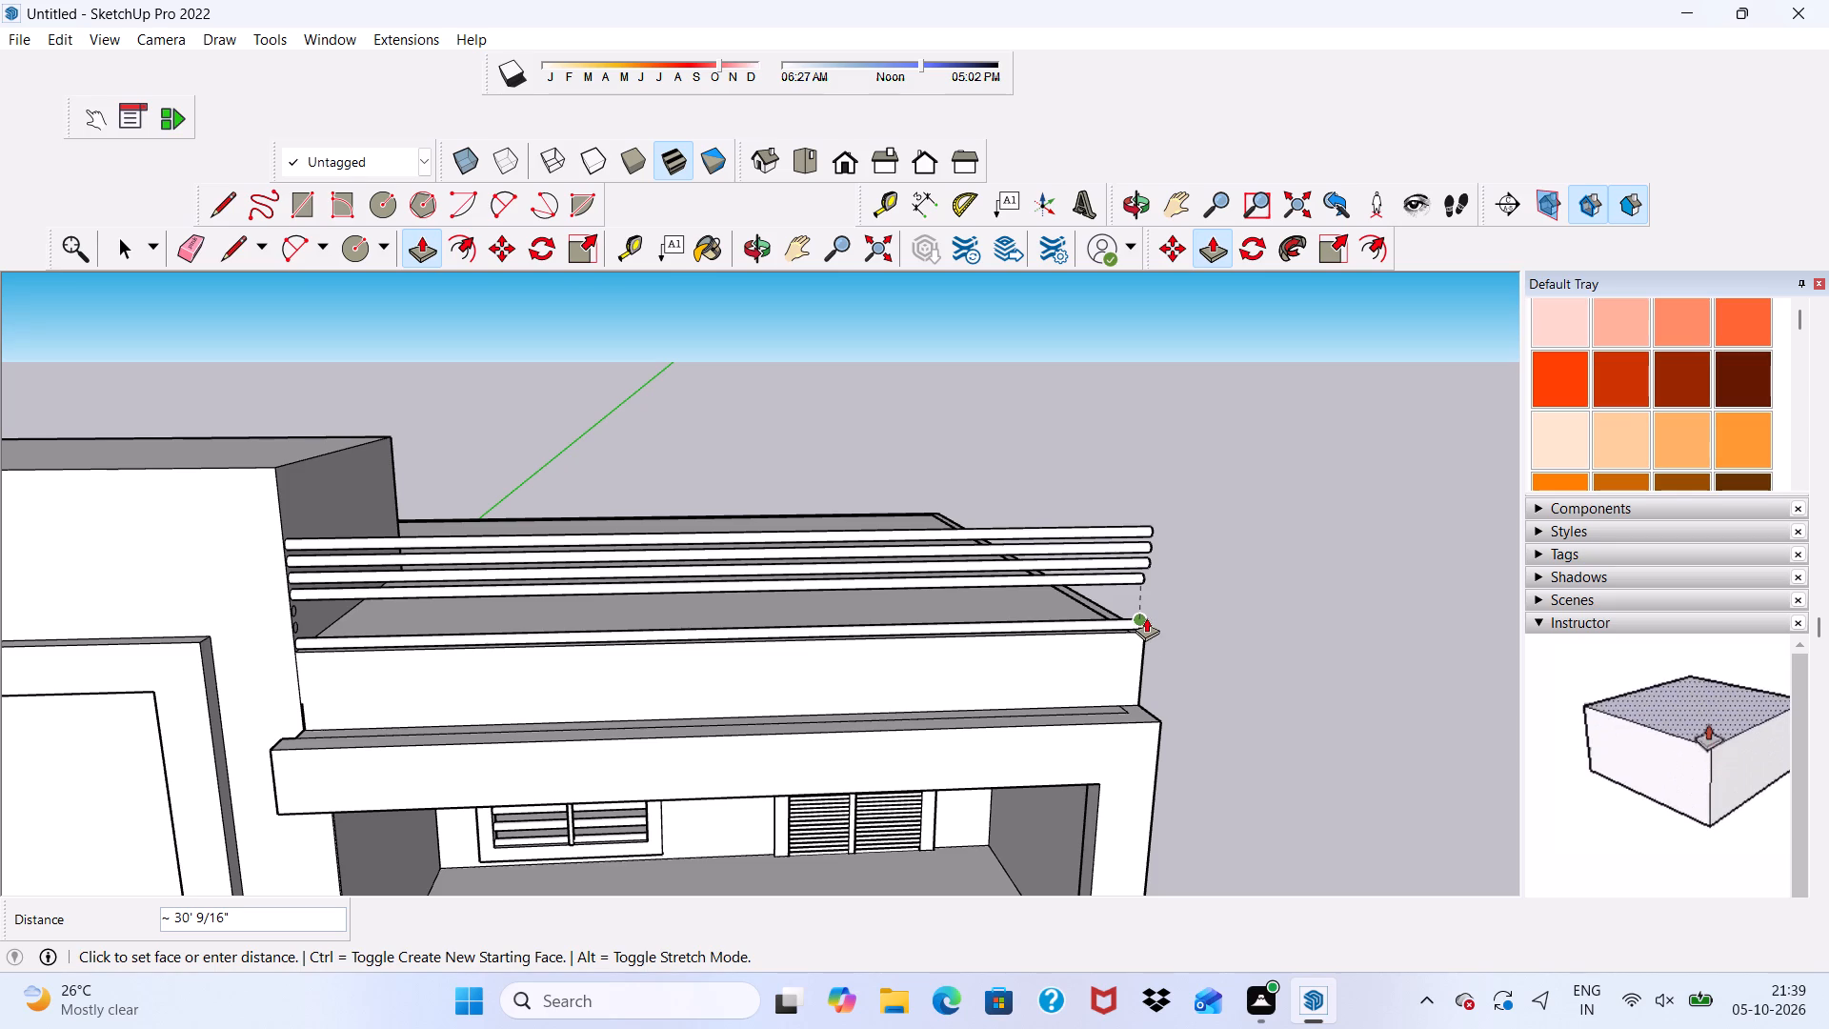
scroll(1145, 629, "up", 1)
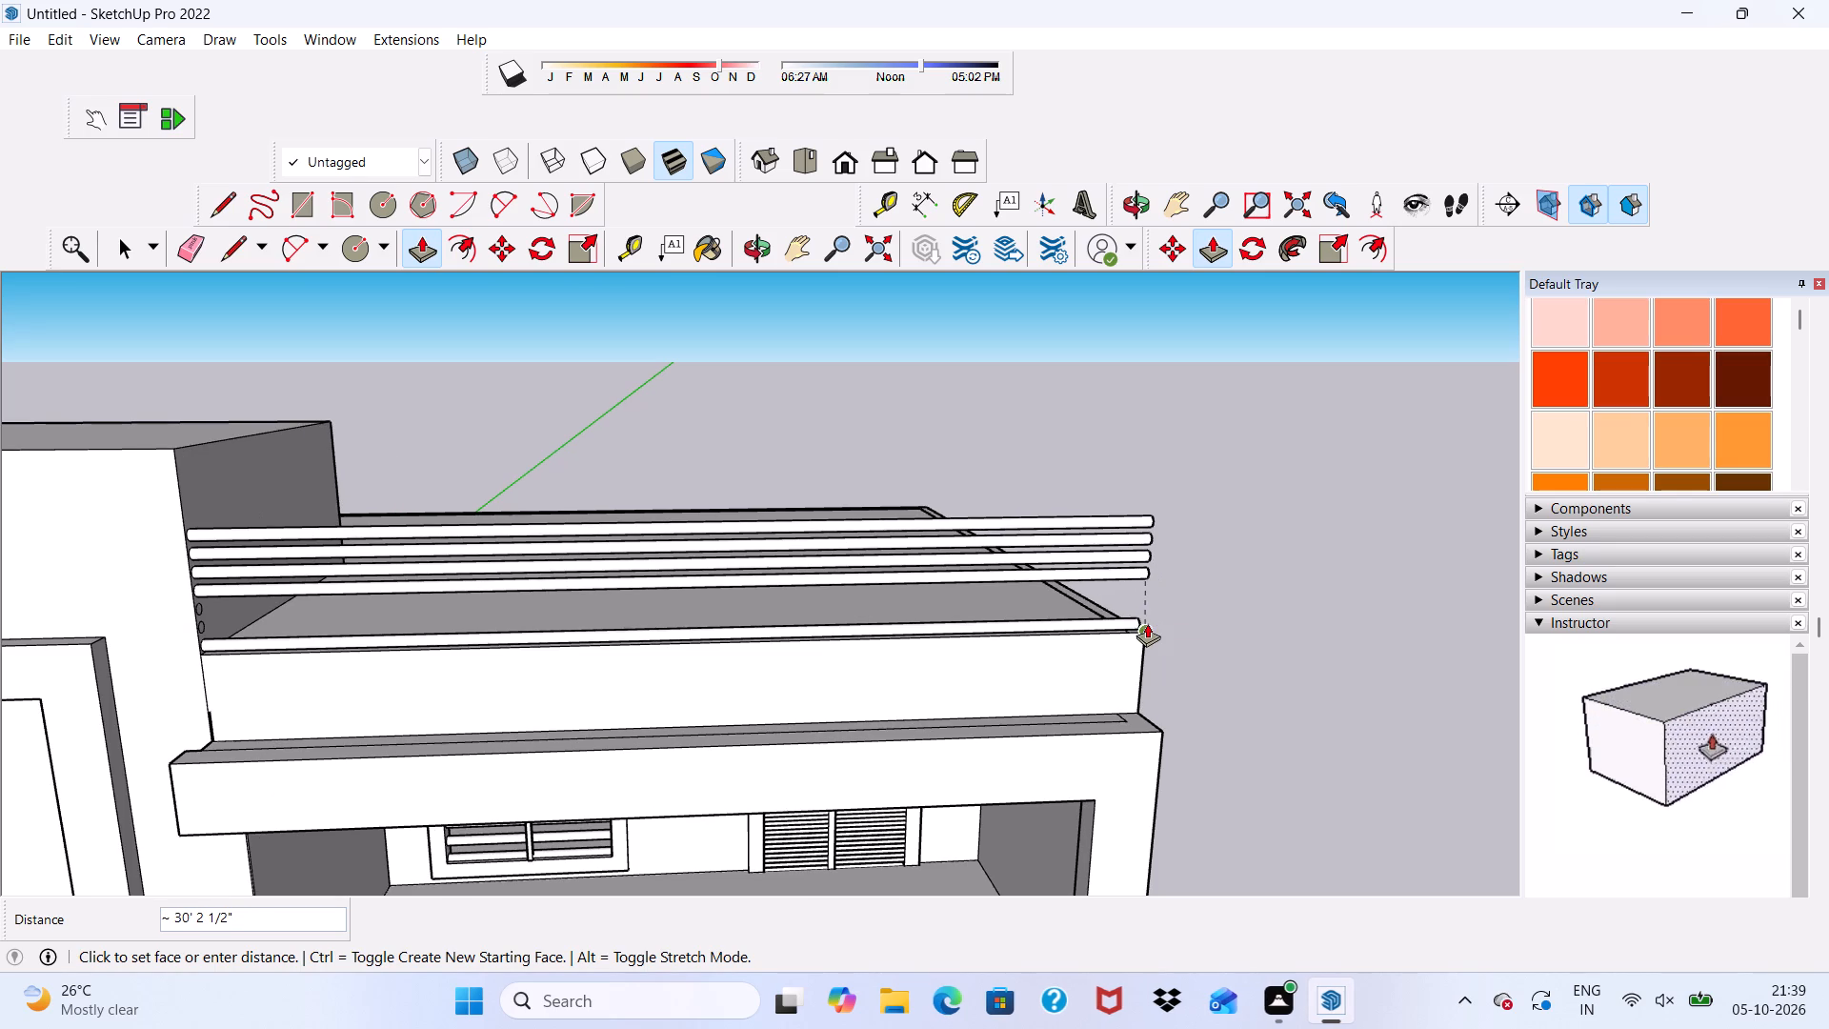
left_click(1150, 621)
Push/Pull the fifth circle from the top about 30' 9/16" to line up with the bottom rod's end.
scroll(883, 581, "up", 5)
scroll(882, 581, "down", 7)
middle_click_drag(912, 576, 914, 575)
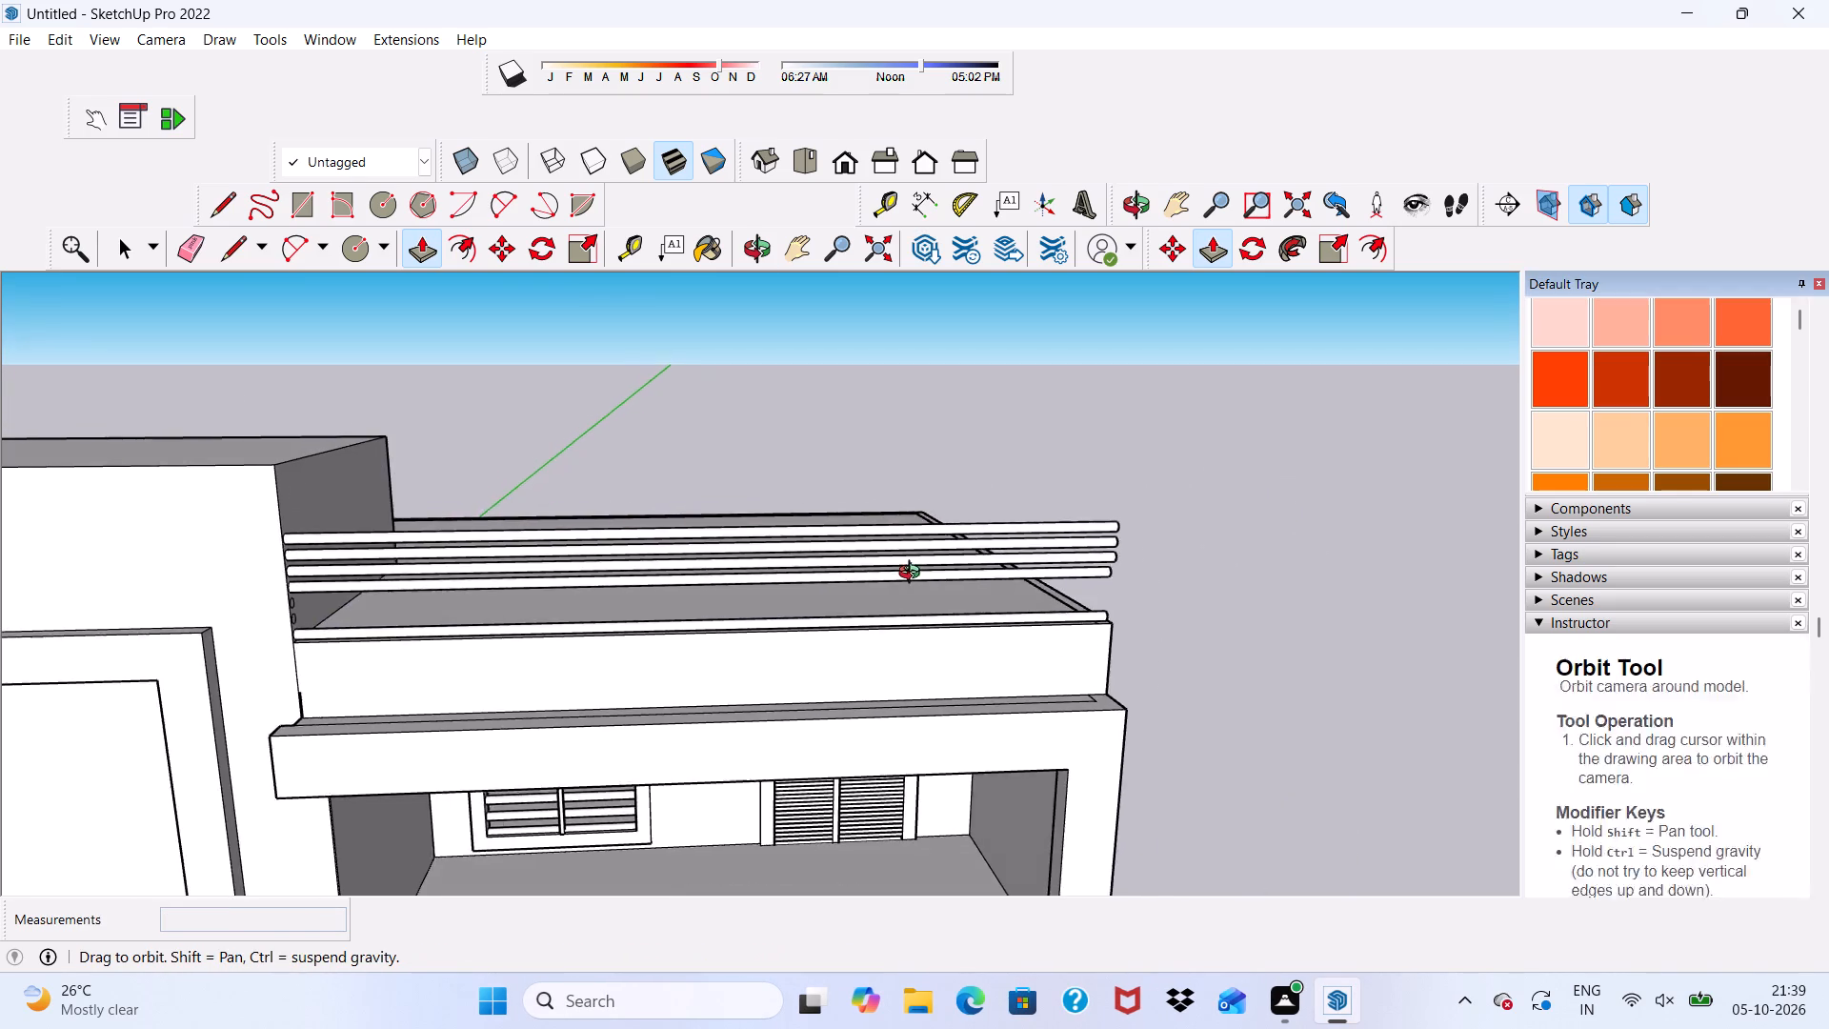
middle_click_drag(914, 575, 413, 492)
scroll(413, 492, "up", 7)
scroll(481, 545, "up", 11)
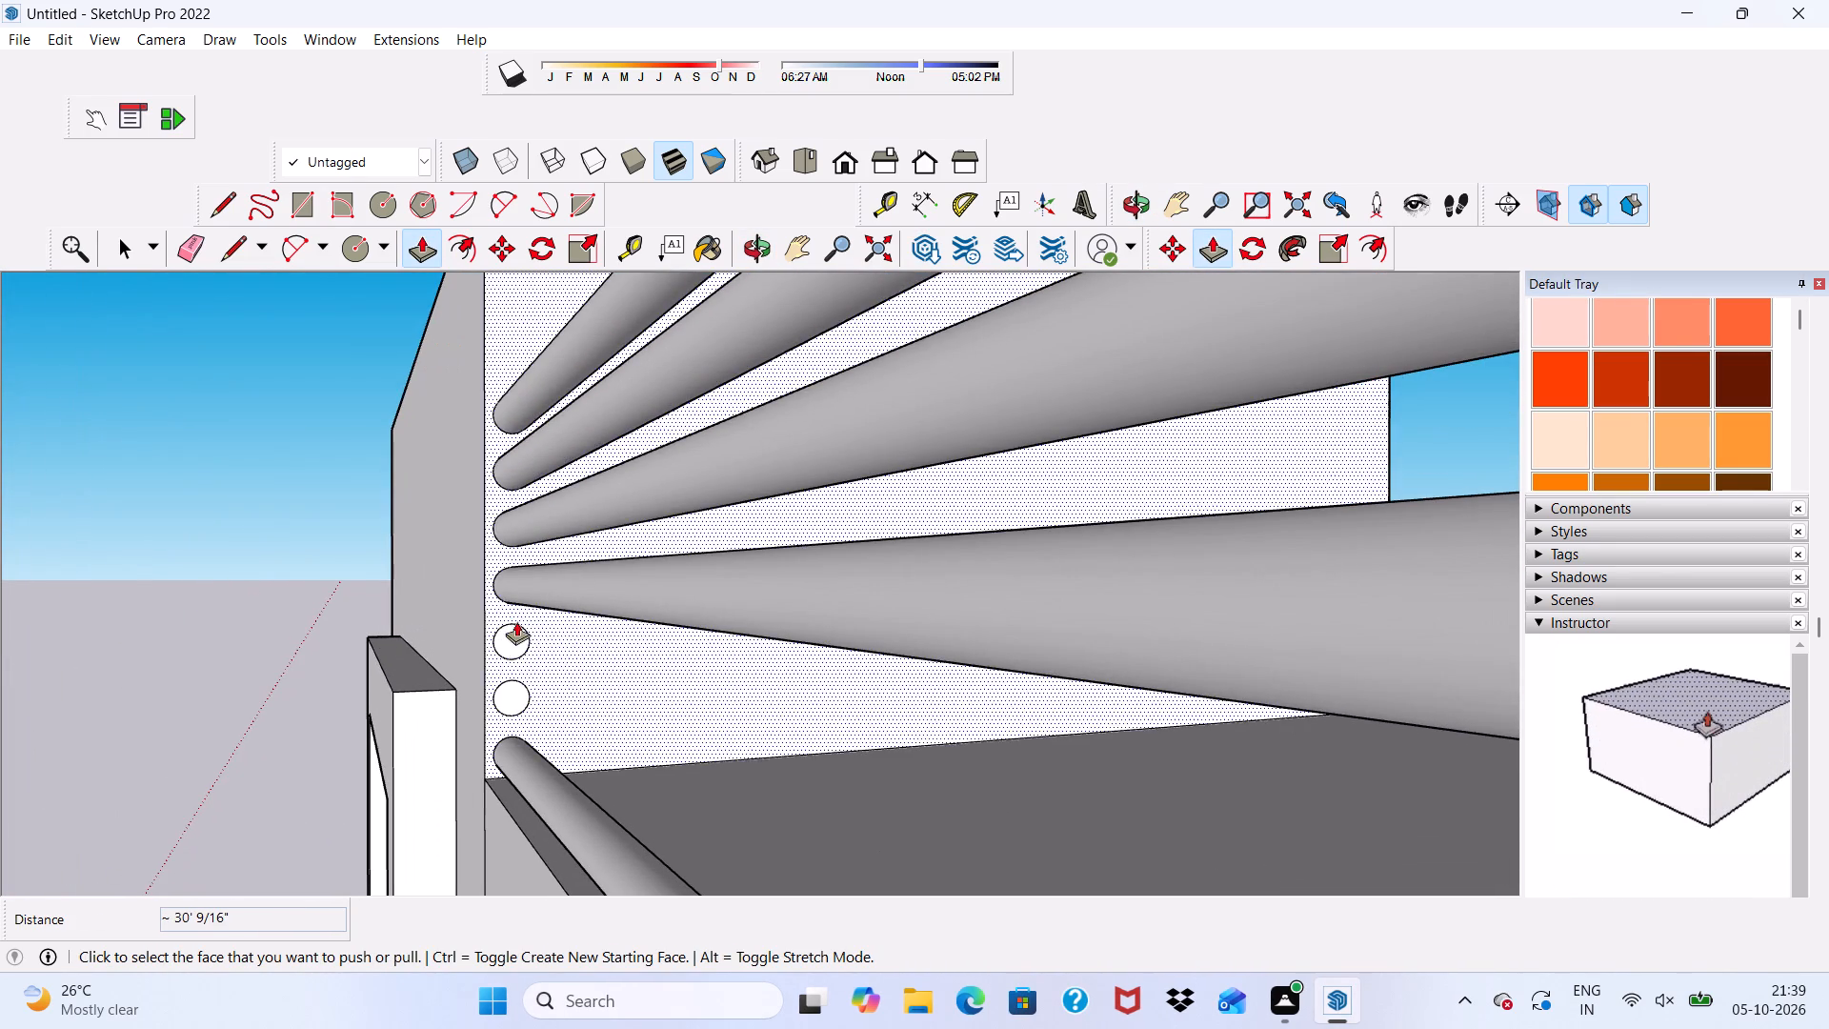
left_click(513, 638)
scroll(512, 640, "down", 20)
scroll(512, 640, "down", 1)
scroll(843, 592, "up", 1)
scroll(843, 592, "down", 4)
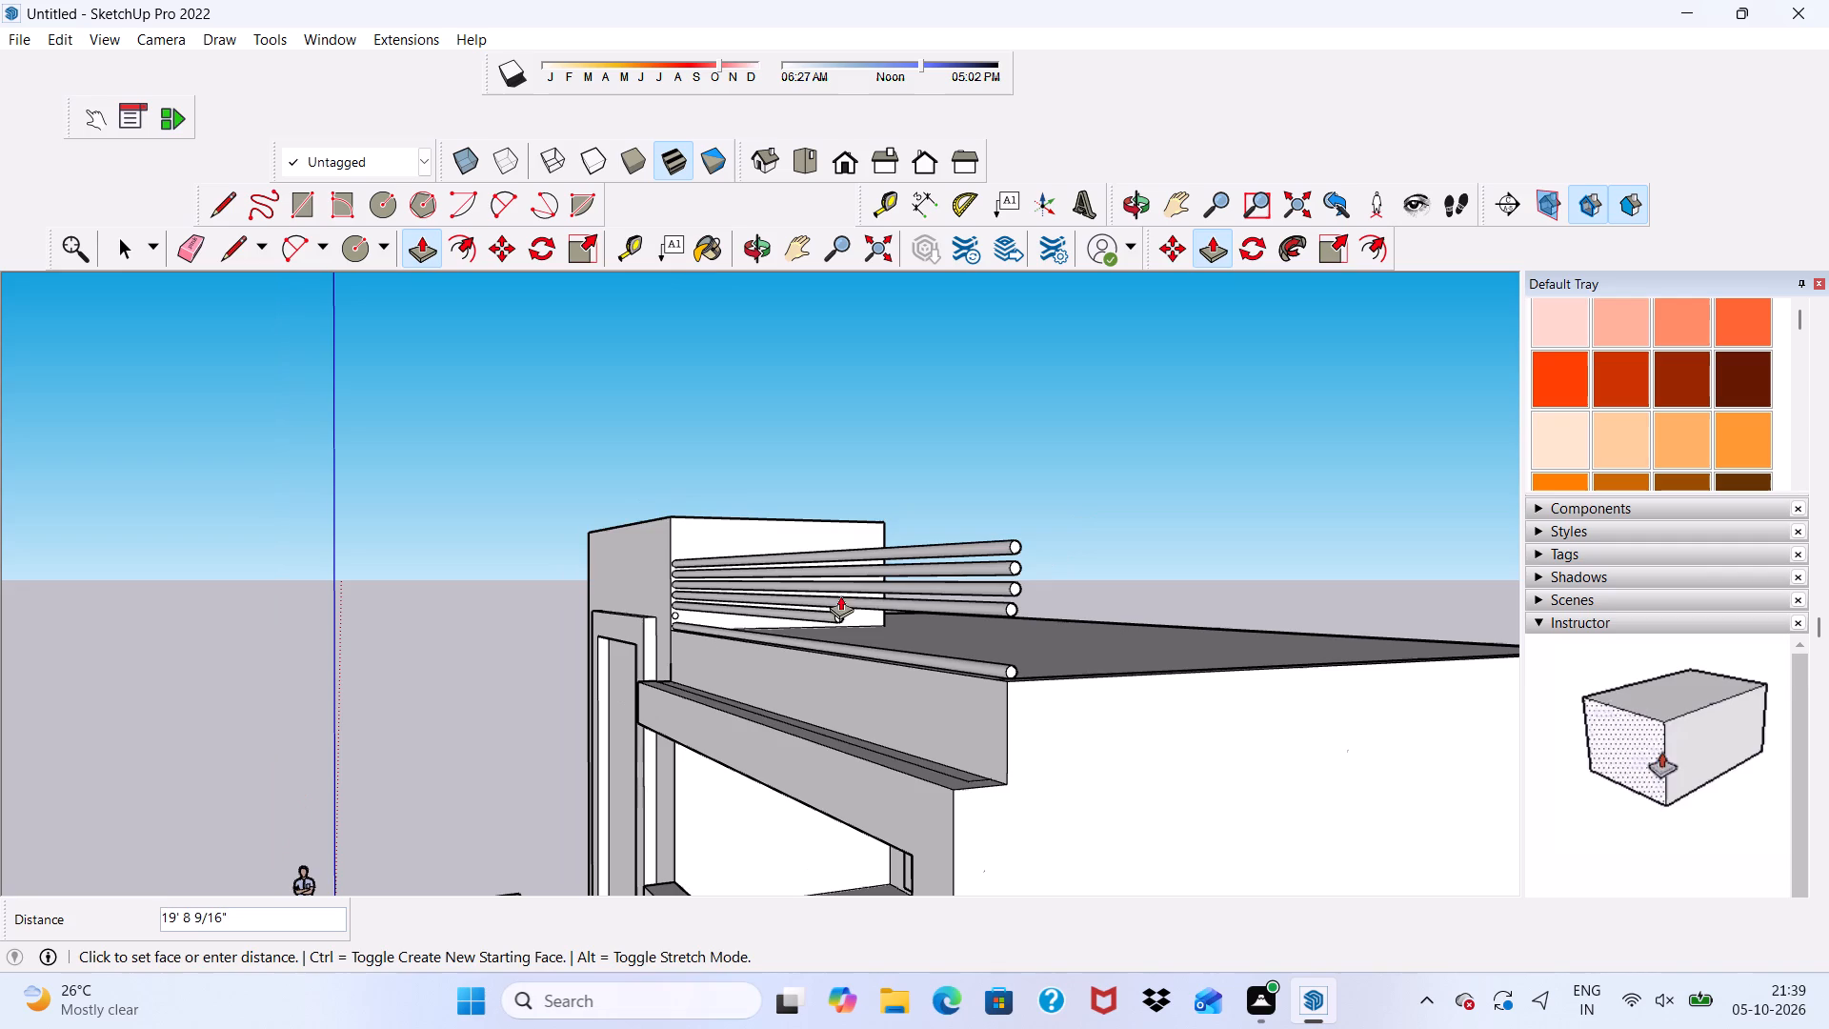
middle_click_drag(863, 592, 1262, 666)
scroll(1262, 663, "up", 3)
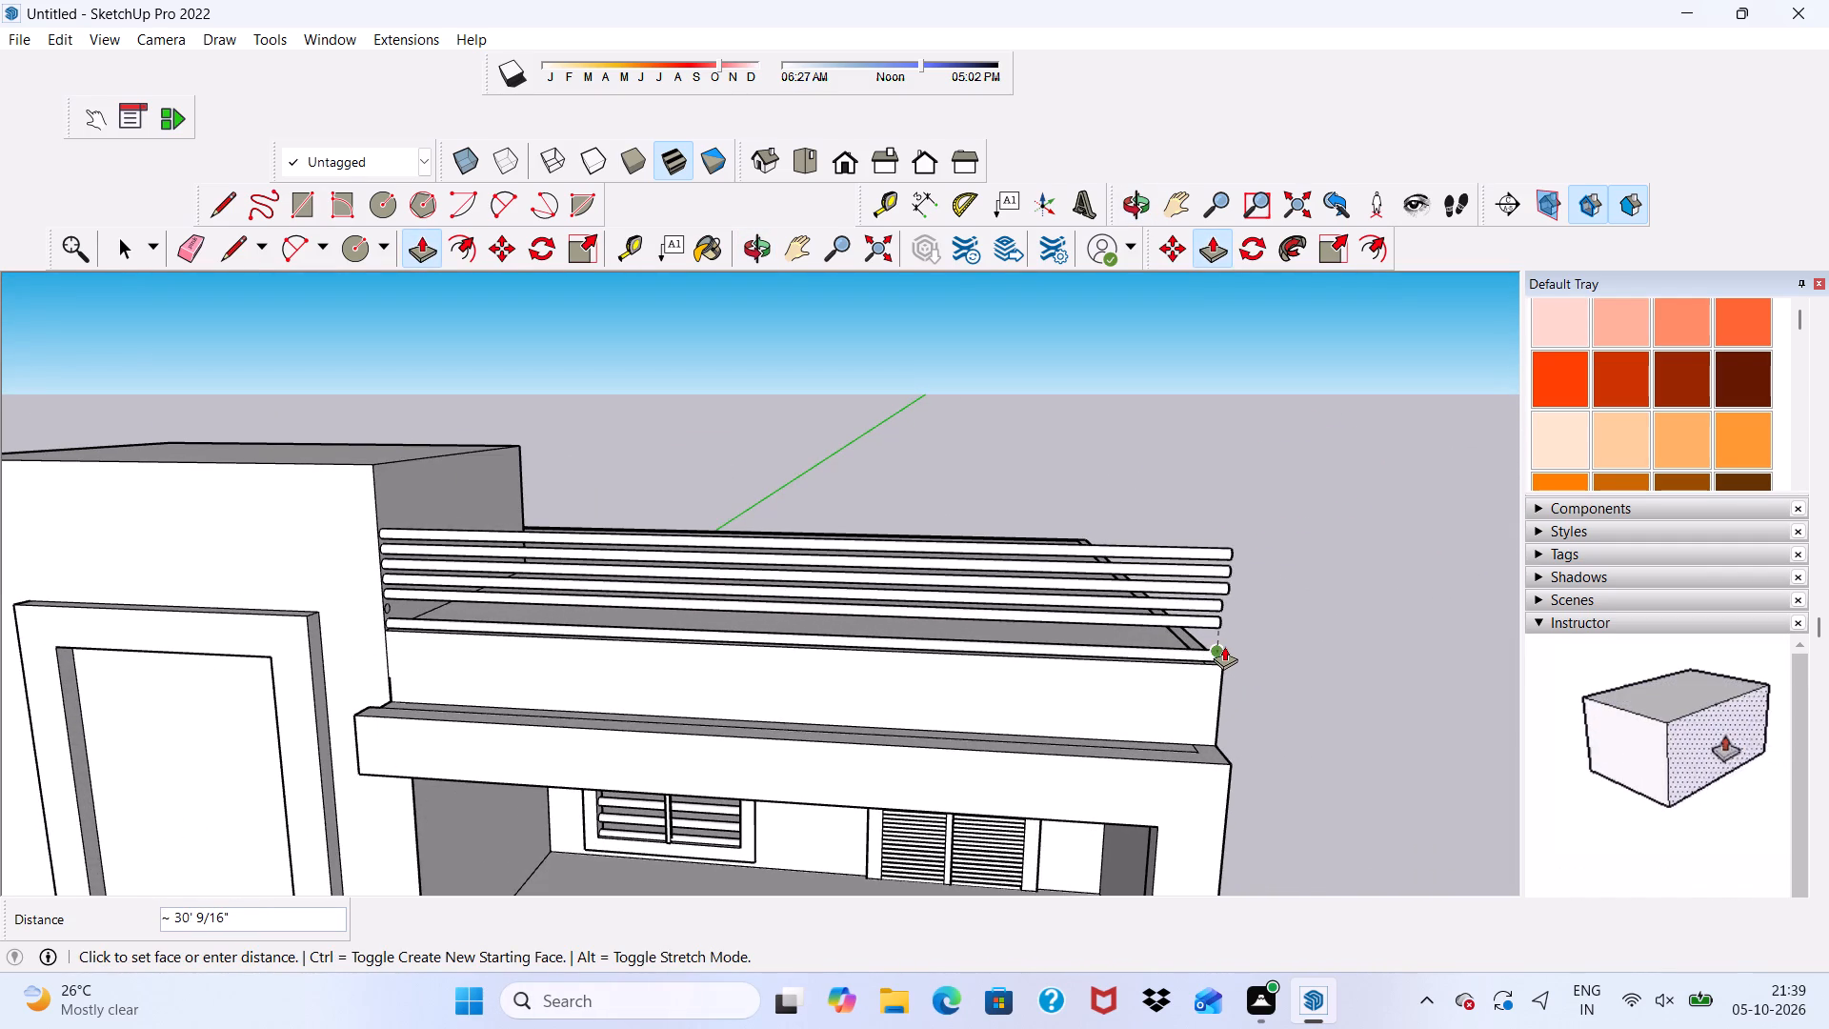
left_click(1224, 646)
Push/Pull the last remaining circle, just above the bottom rod, about 30' 9/16" to line up with the bottom rod's end.
scroll(599, 595, "up", 7)
scroll(369, 617, "up", 5)
scroll(176, 629, "up", 3)
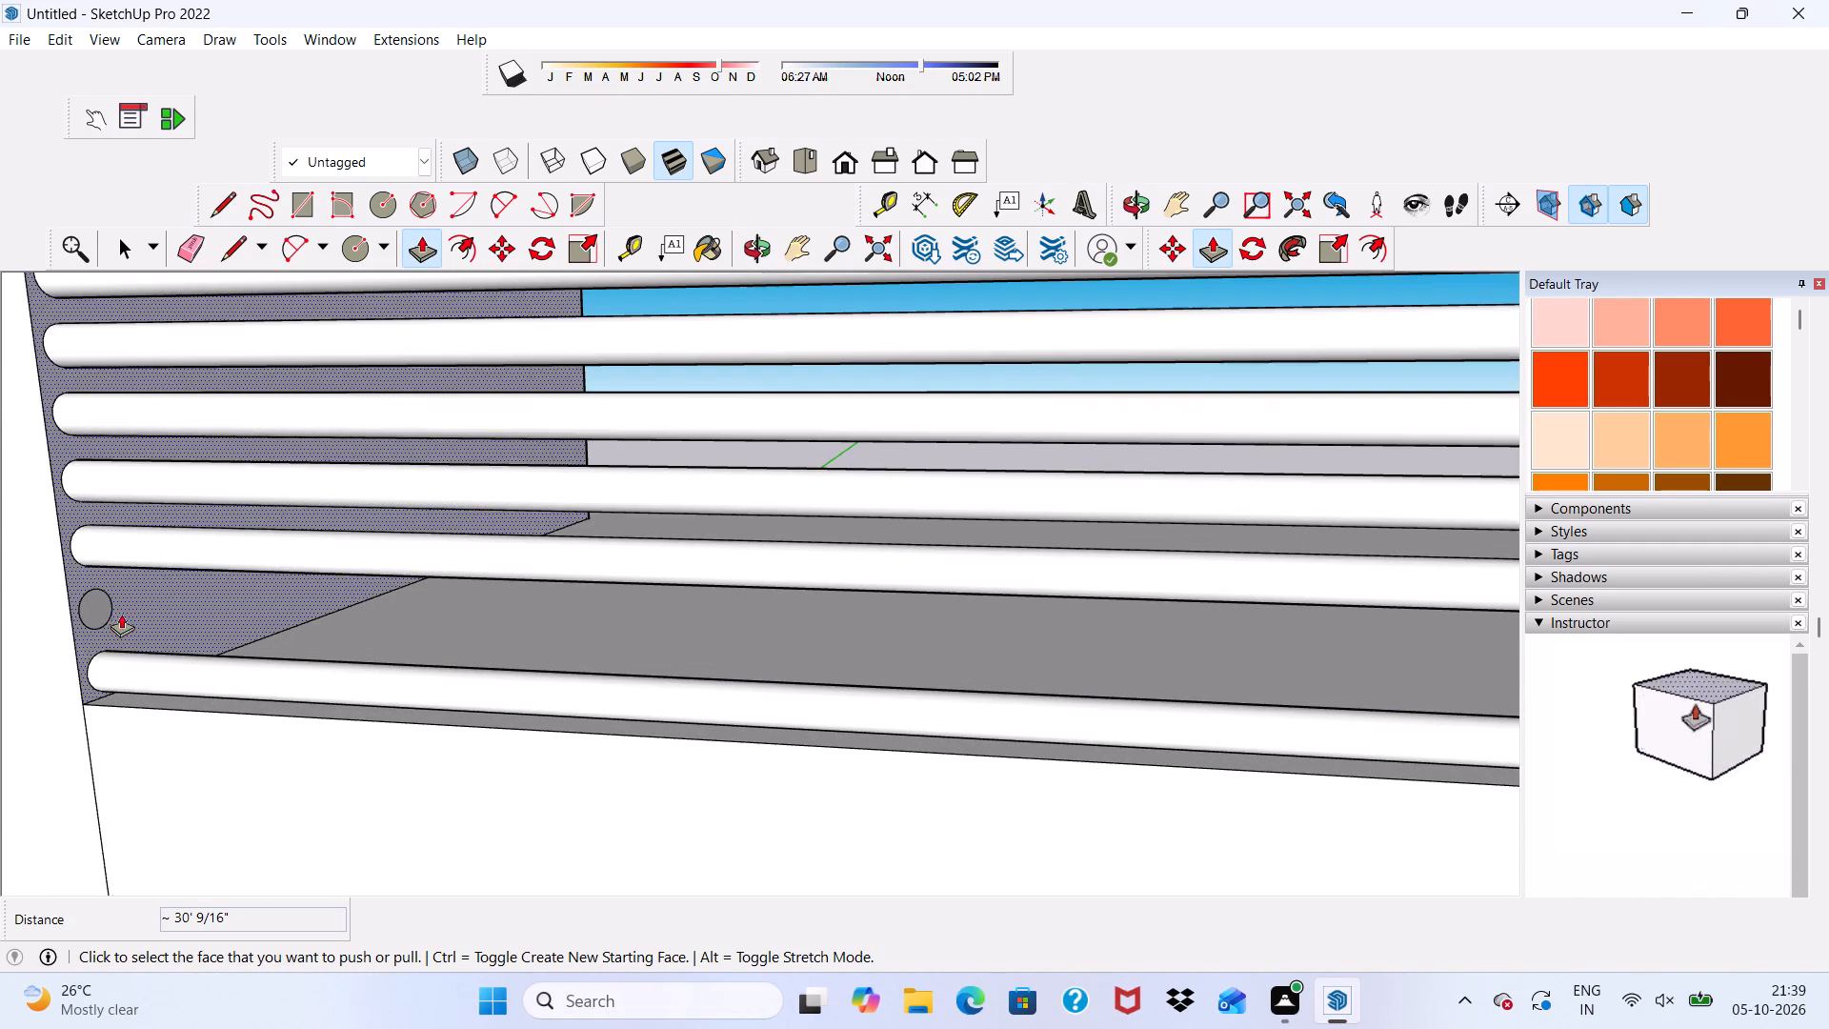
left_click(99, 599)
scroll(223, 600, "down", 11)
scroll(918, 709, "up", 1)
scroll(918, 709, "down", 1)
scroll(918, 709, "up", 1)
scroll(919, 709, "down", 3)
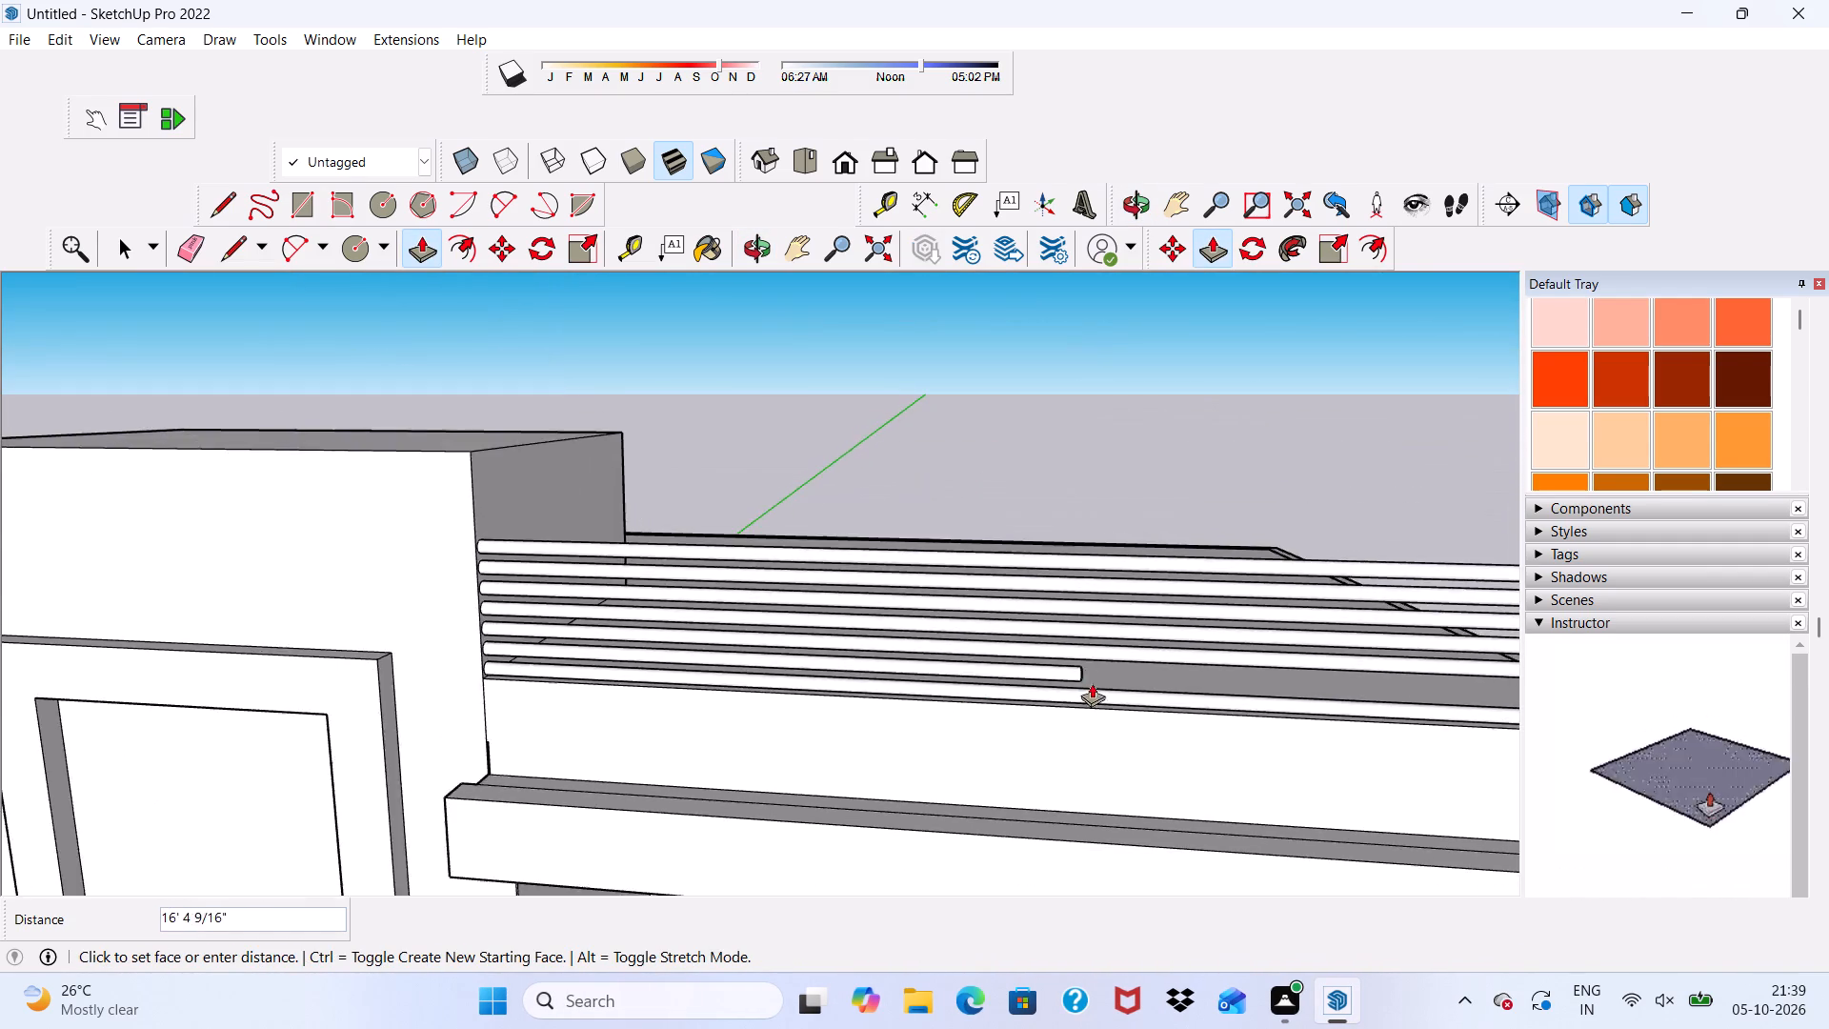
scroll(1092, 683, "down", 4)
scroll(1063, 693, "up", 1)
scroll(1063, 694, "down", 7)
scroll(1384, 718, "up", 5)
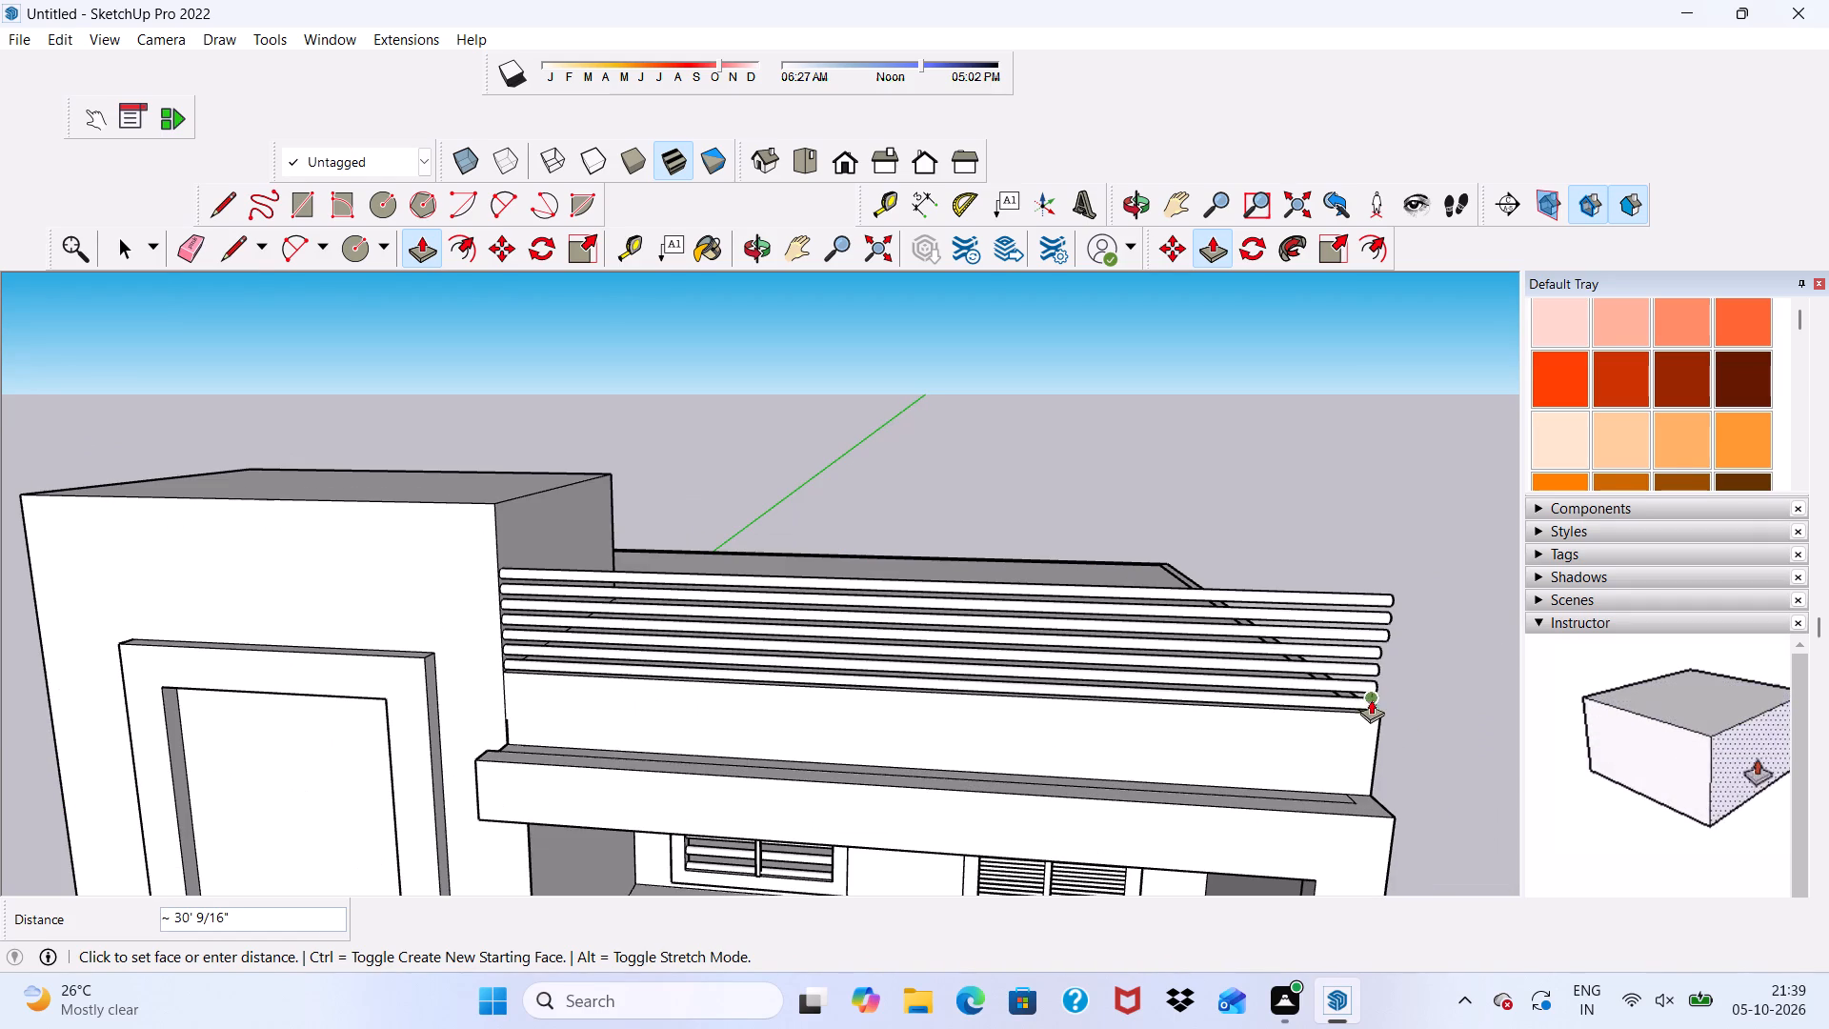
left_click(1379, 696)
Examine the seven-rod railing from the front, the side and above, including the rod ends at the lower roof's far front corner.
scroll(1220, 718, "down", 3)
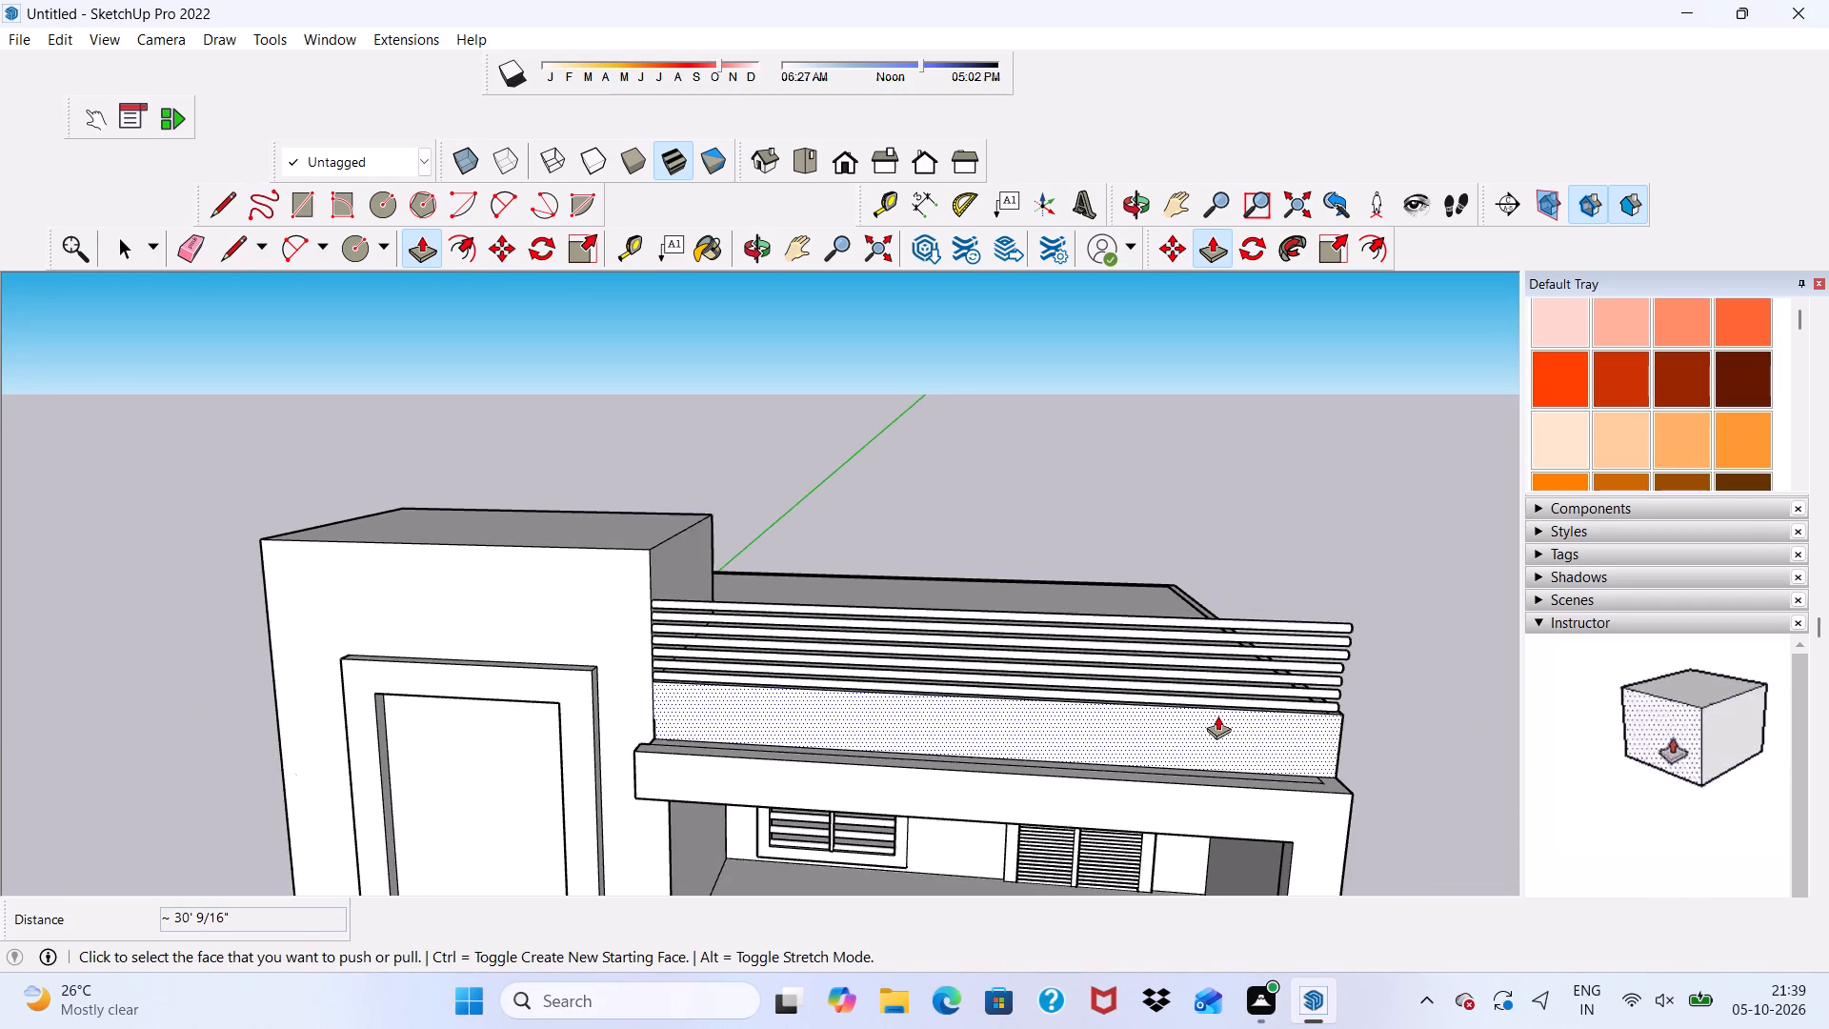
middle_click_drag(1211, 718, 582, 679)
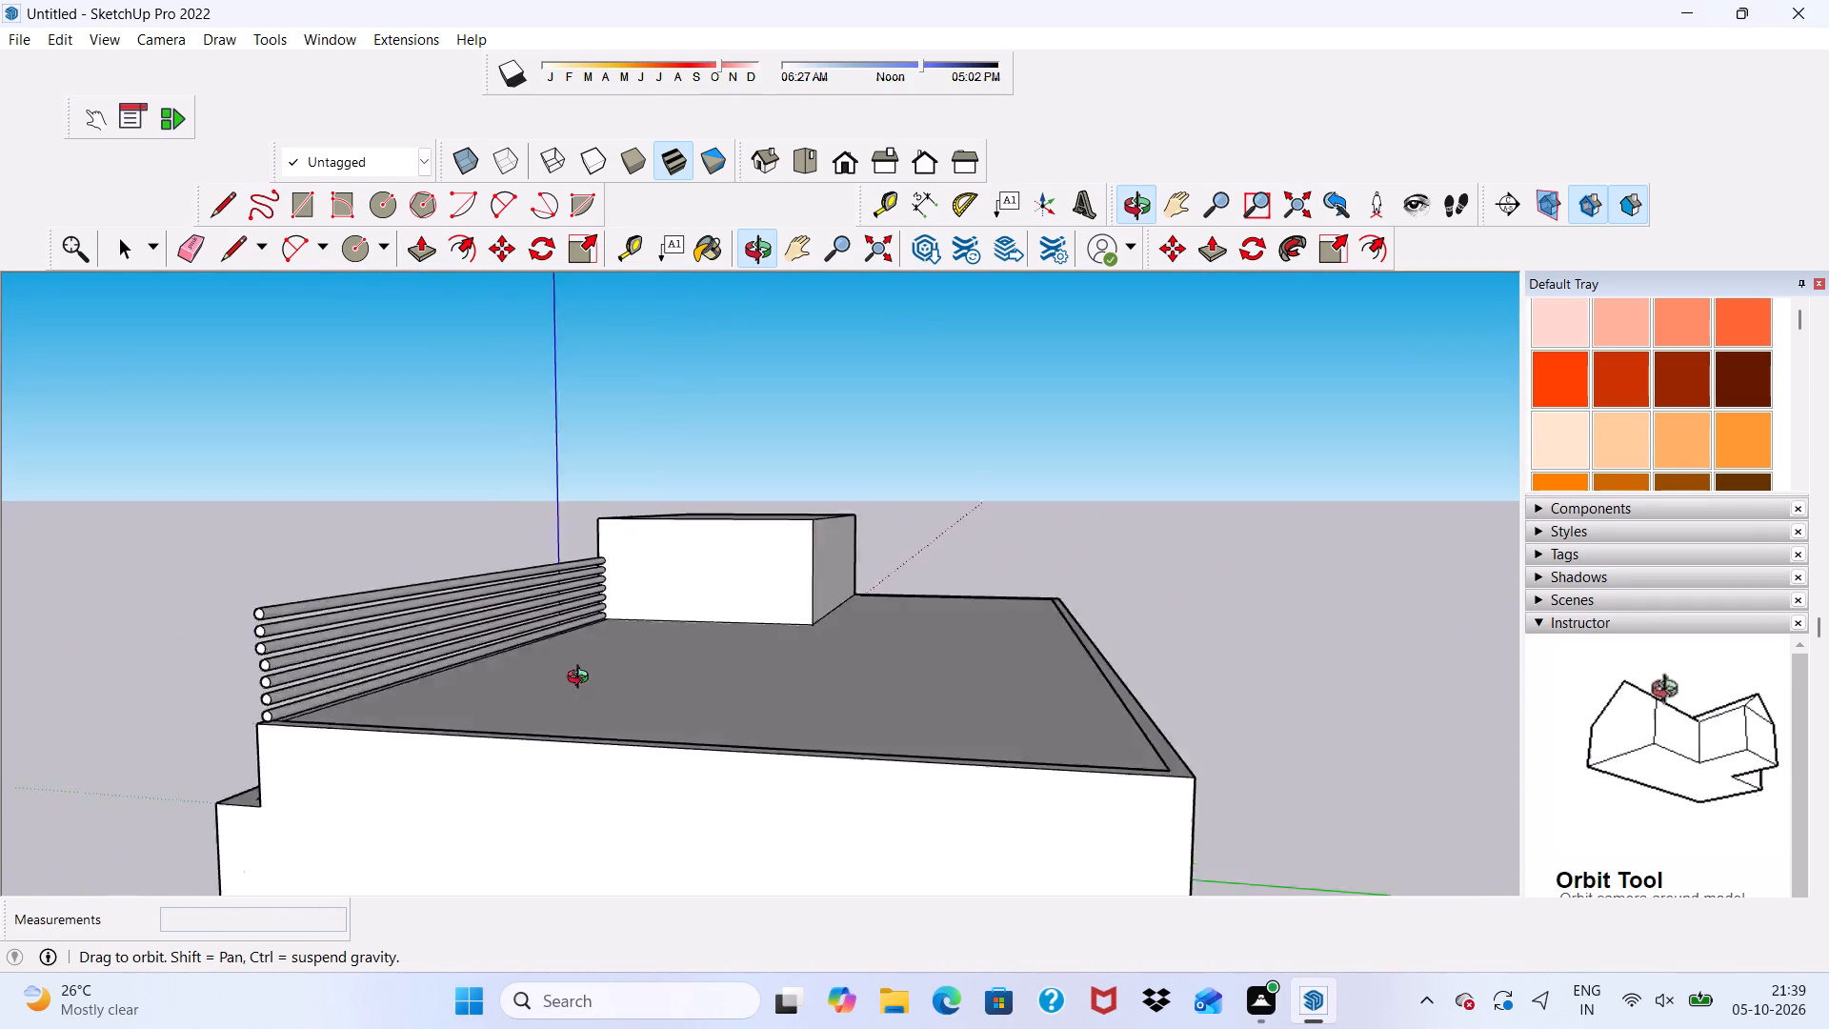
middle_click_drag(582, 679, 1331, 656)
scroll(740, 543, "down", 2)
scroll(740, 549, "up", 1)
scroll(741, 555, "down", 8)
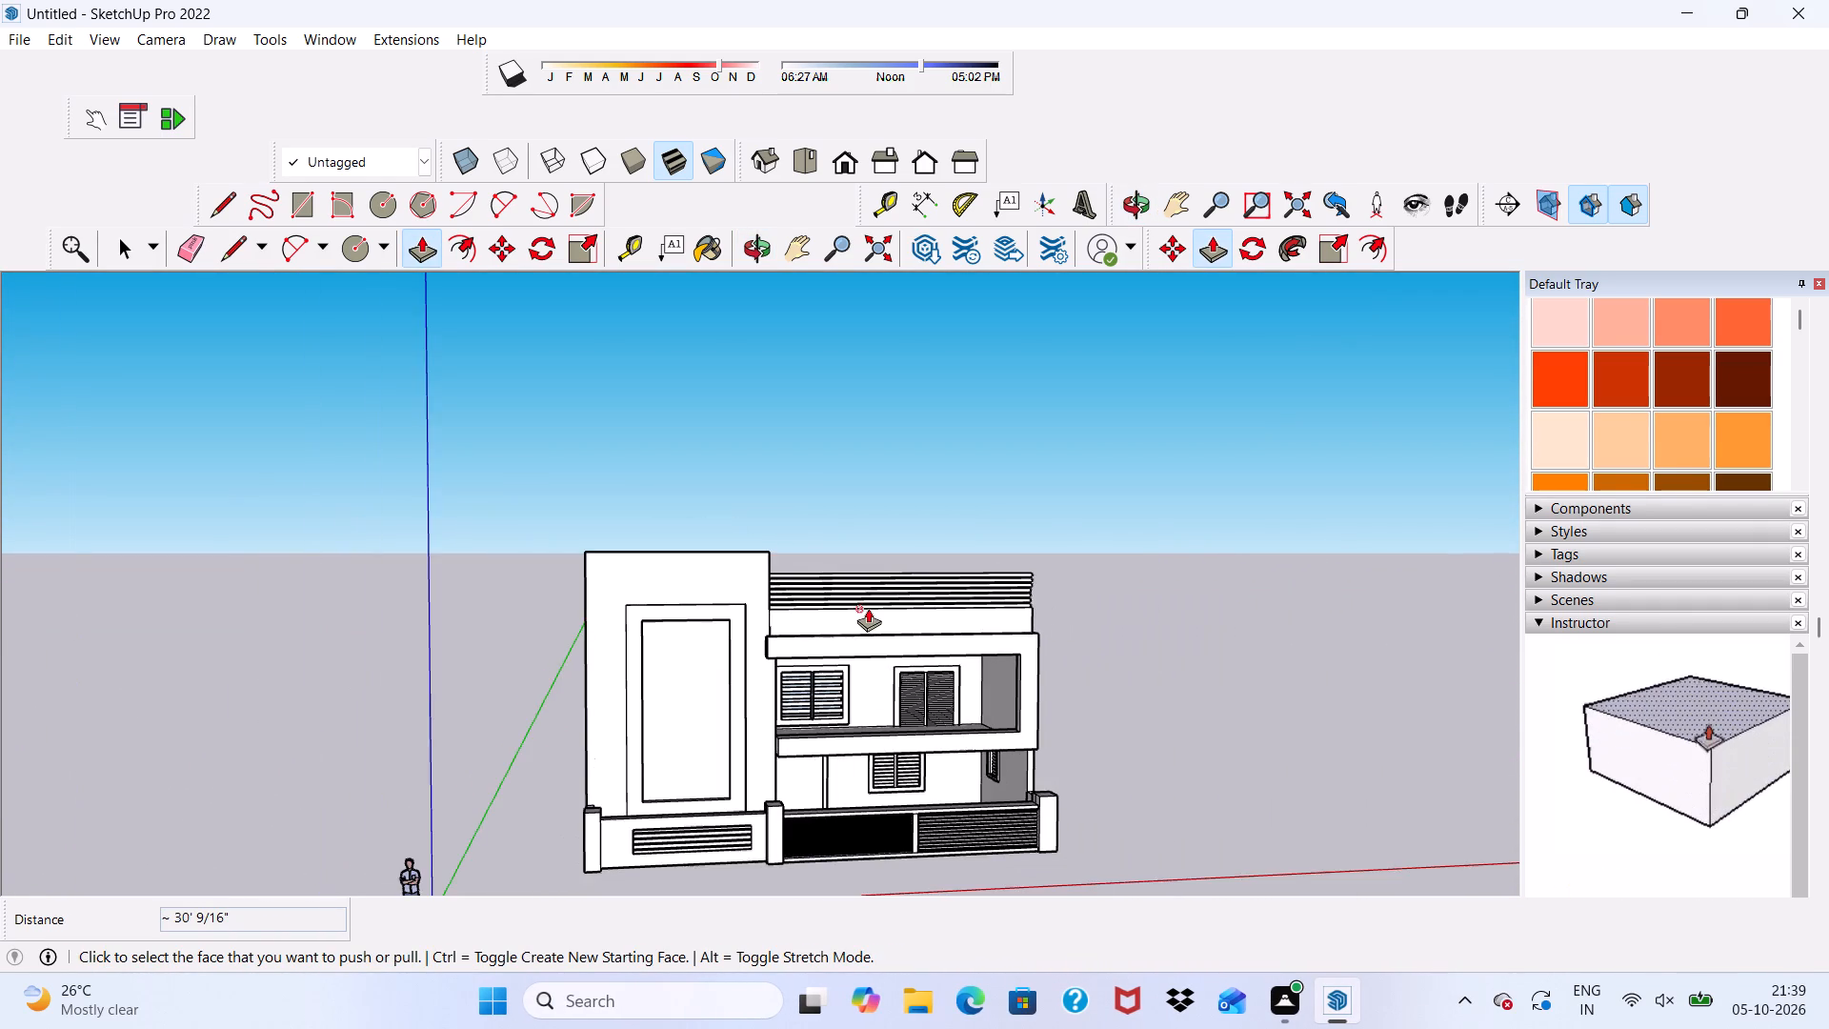
scroll(868, 608, "up", 1)
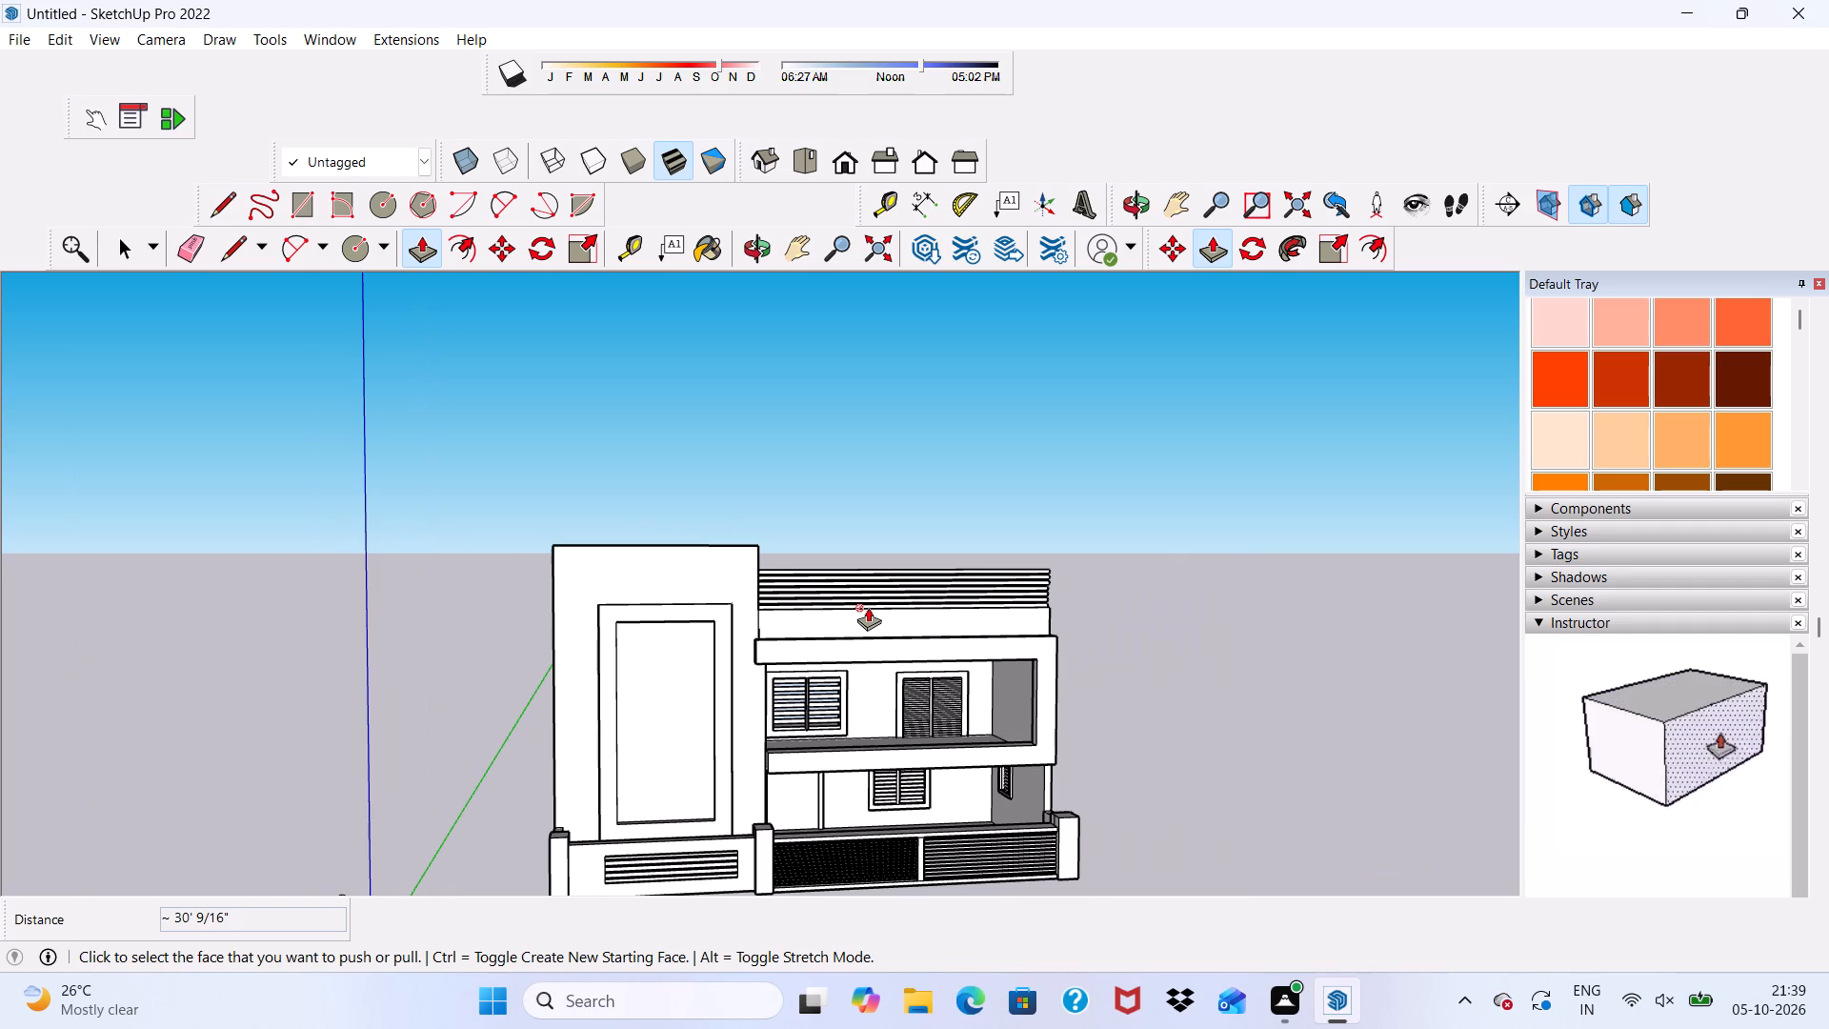
key("space")
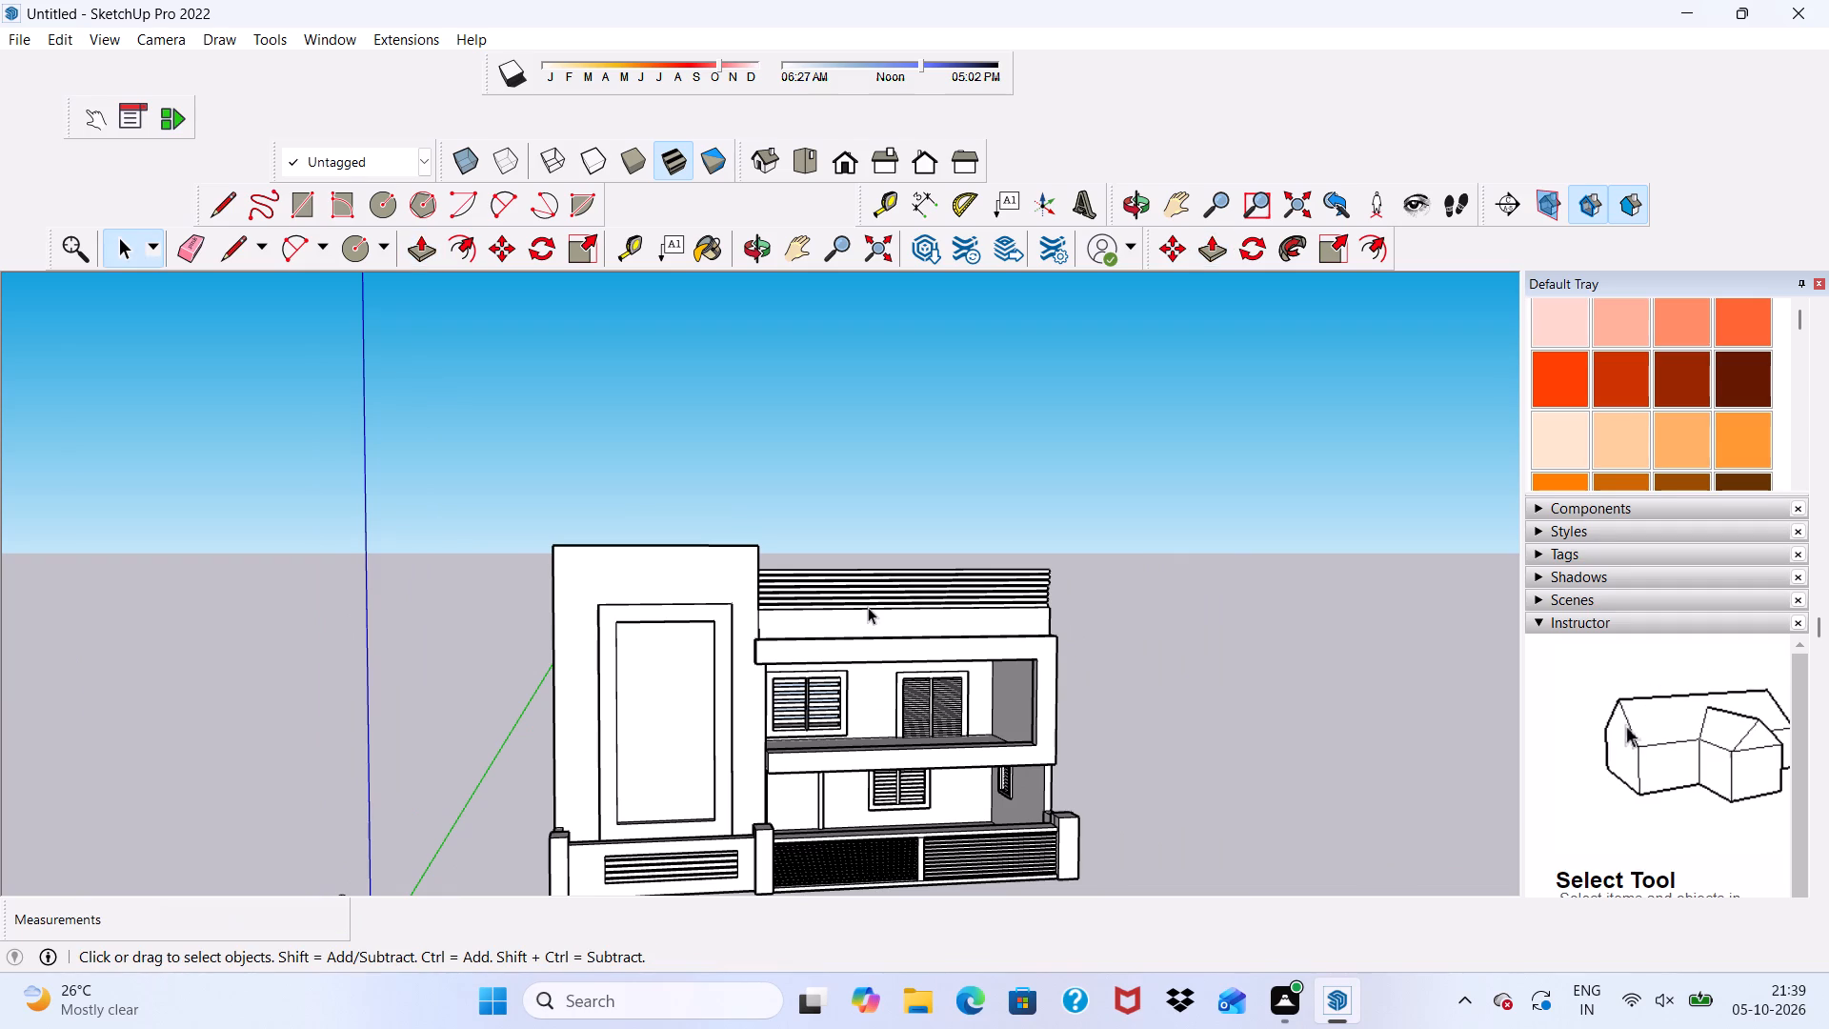
scroll(872, 634, "down", 5)
middle_click_drag(1007, 570, 698, 603)
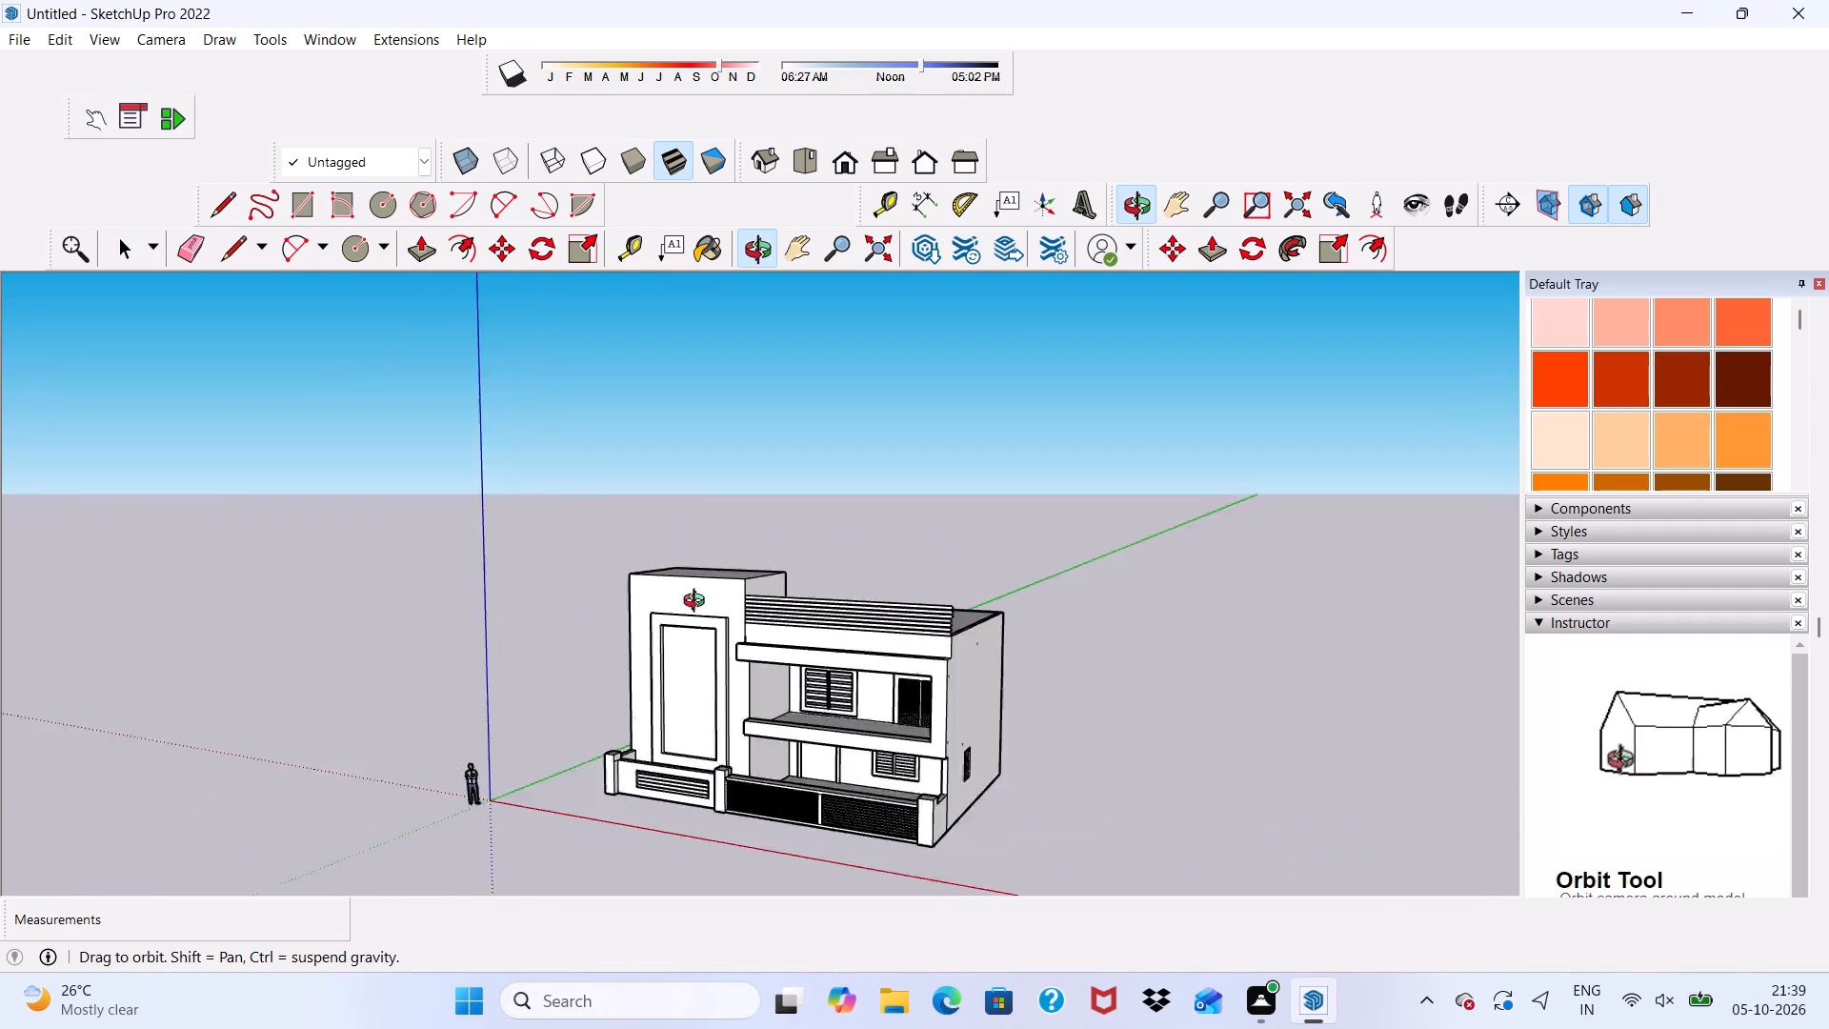
middle_click_drag(698, 603, 237, 649)
scroll(612, 709, "up", 8)
middle_click_drag(593, 602, 496, 841)
scroll(560, 912, "up", 2)
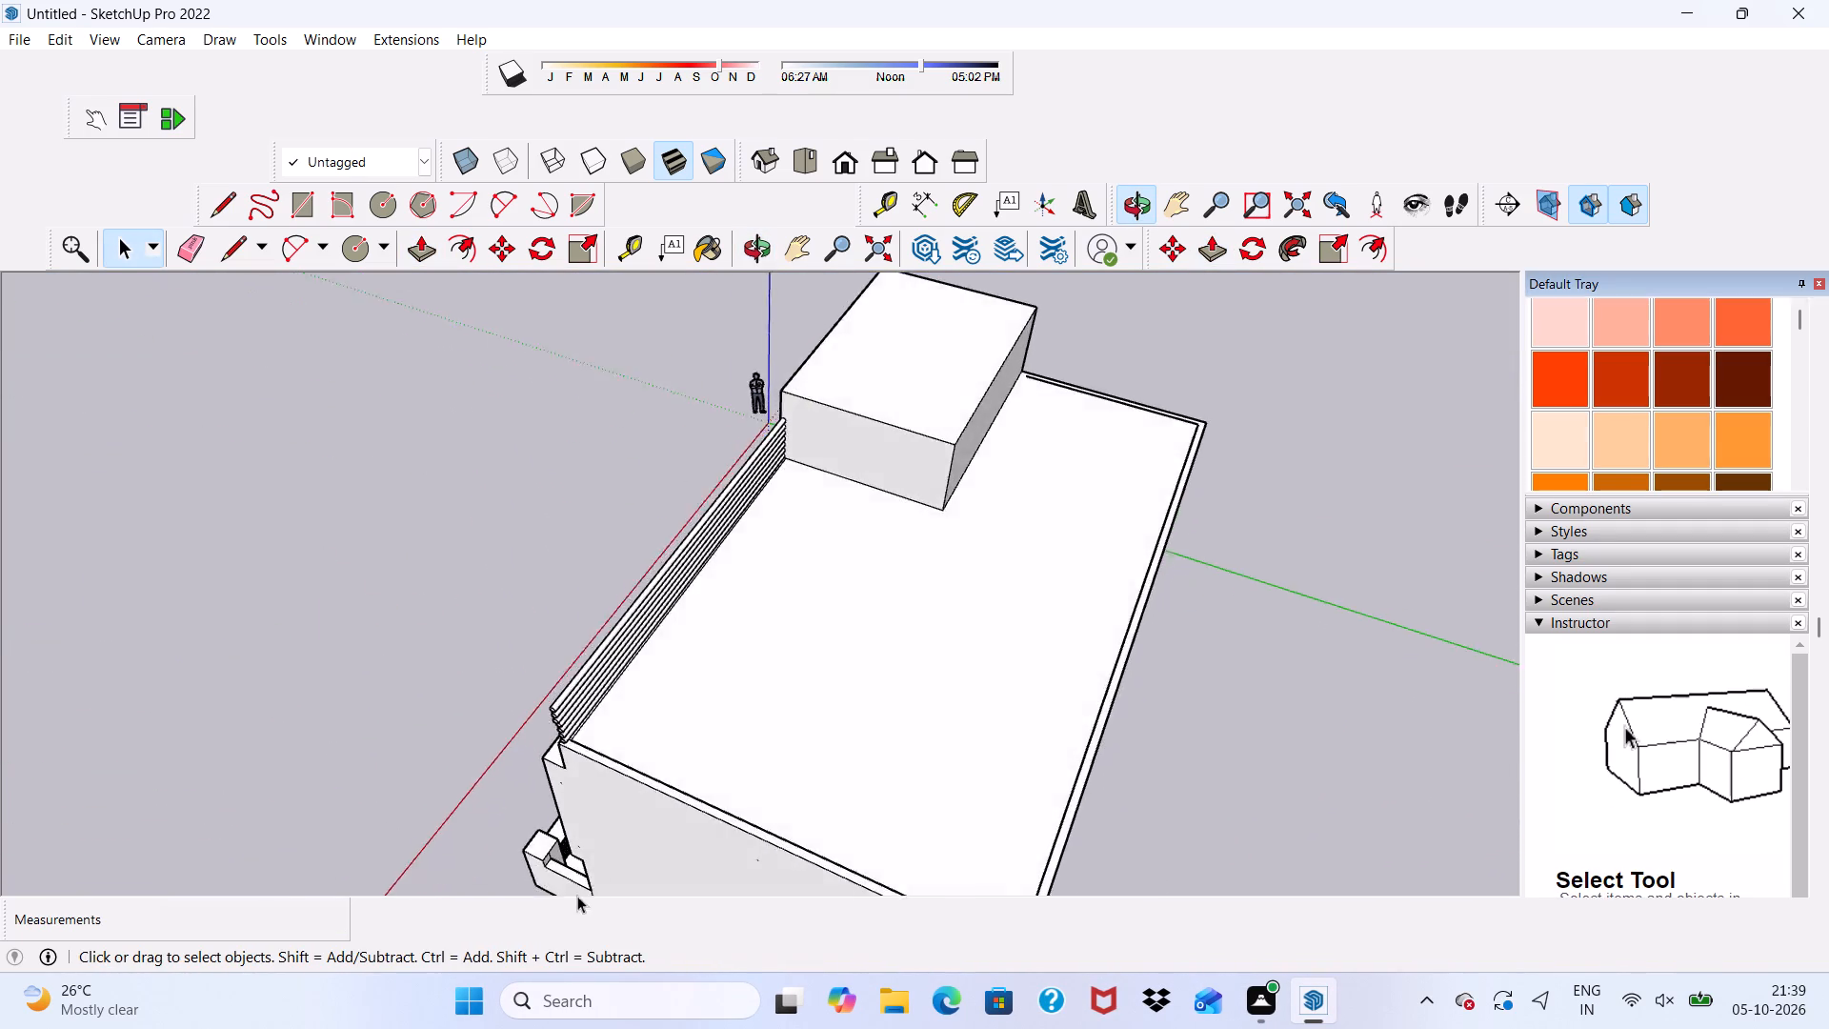
scroll(577, 896, "up", 5)
scroll(567, 670, "up", 5)
left_click(573, 645)
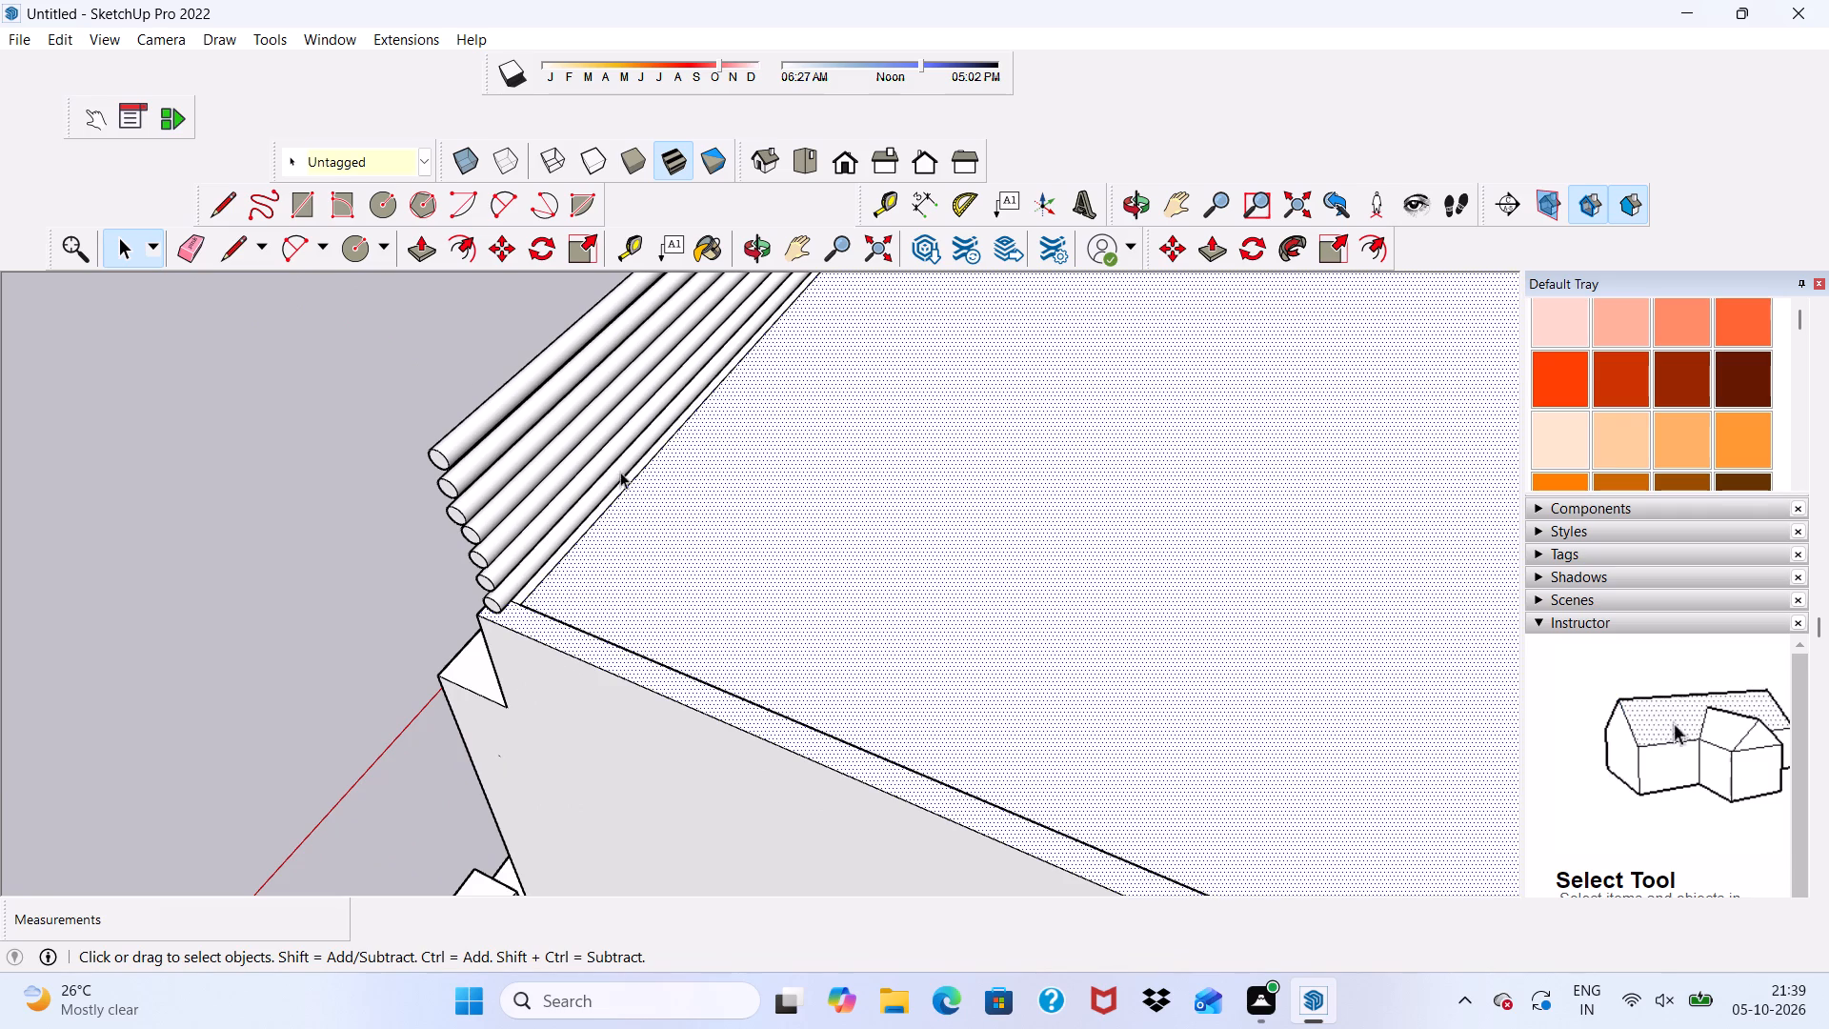
scroll(630, 577, "down", 5)
middle_click_drag(573, 712, 404, 727)
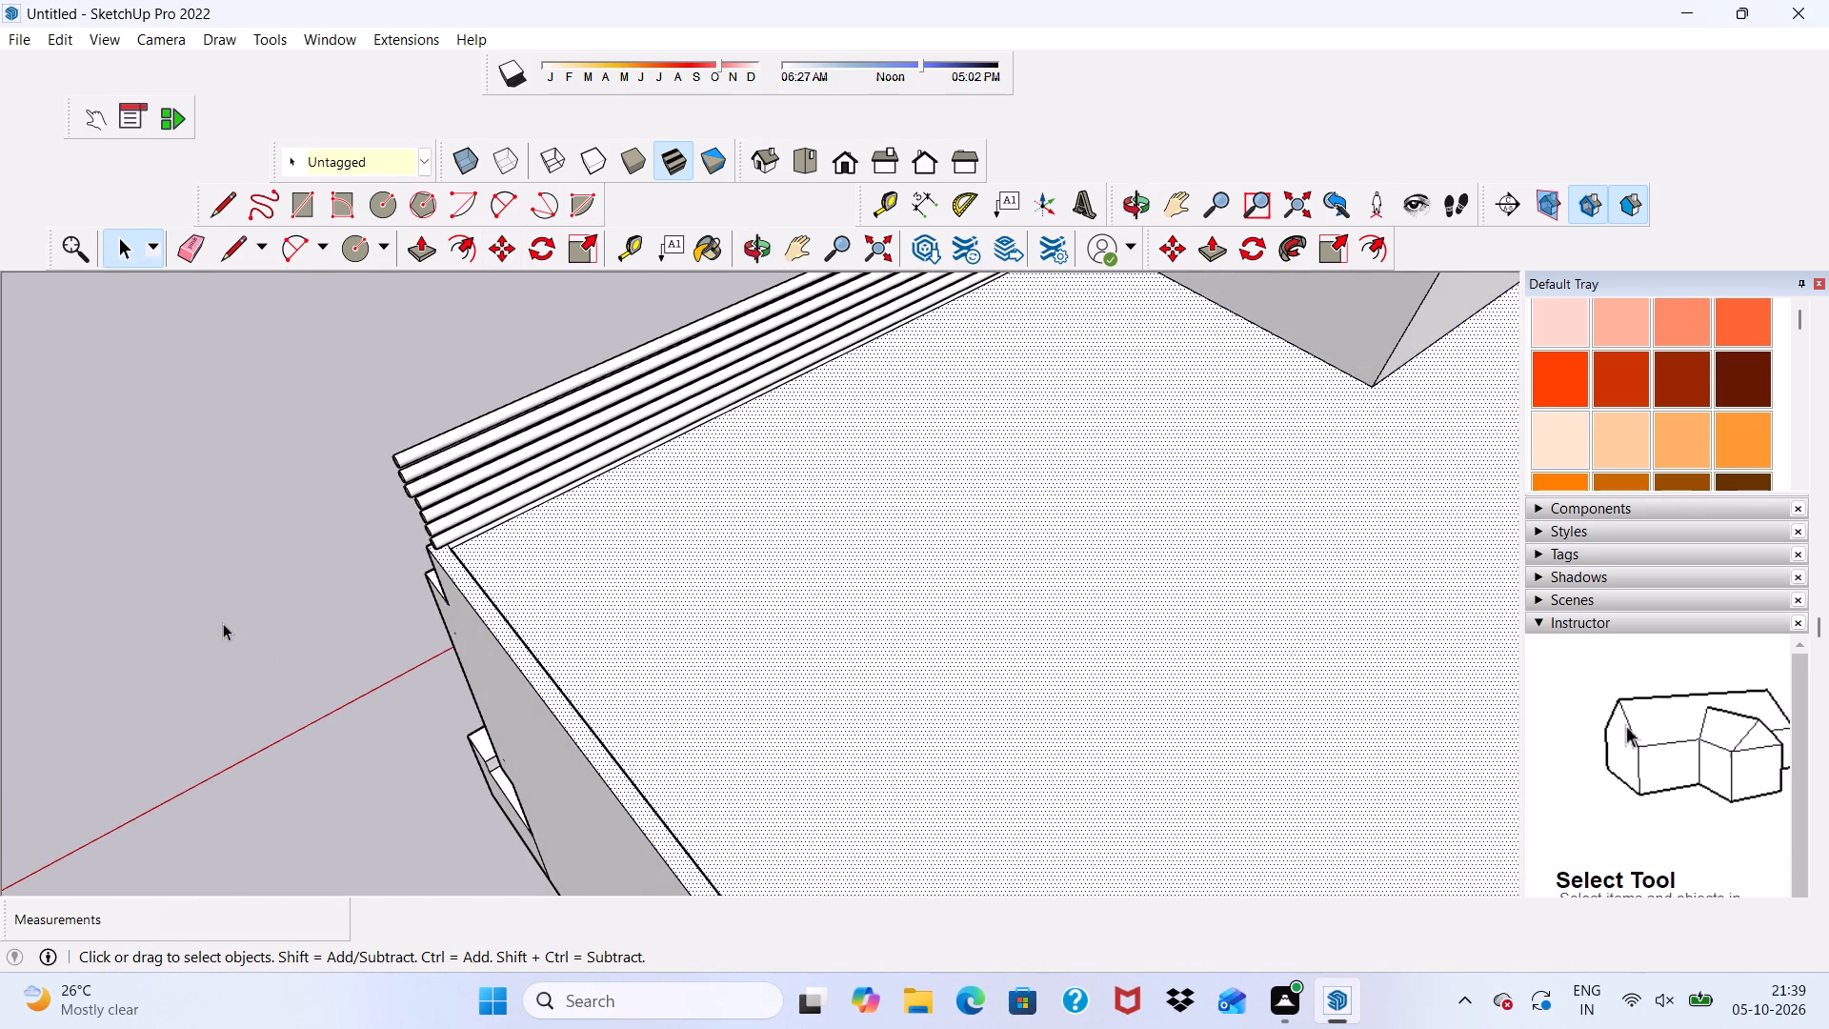
left_click(223, 623)
scroll(270, 521, "down", 3)
middle_click_drag(352, 592, 511, 515)
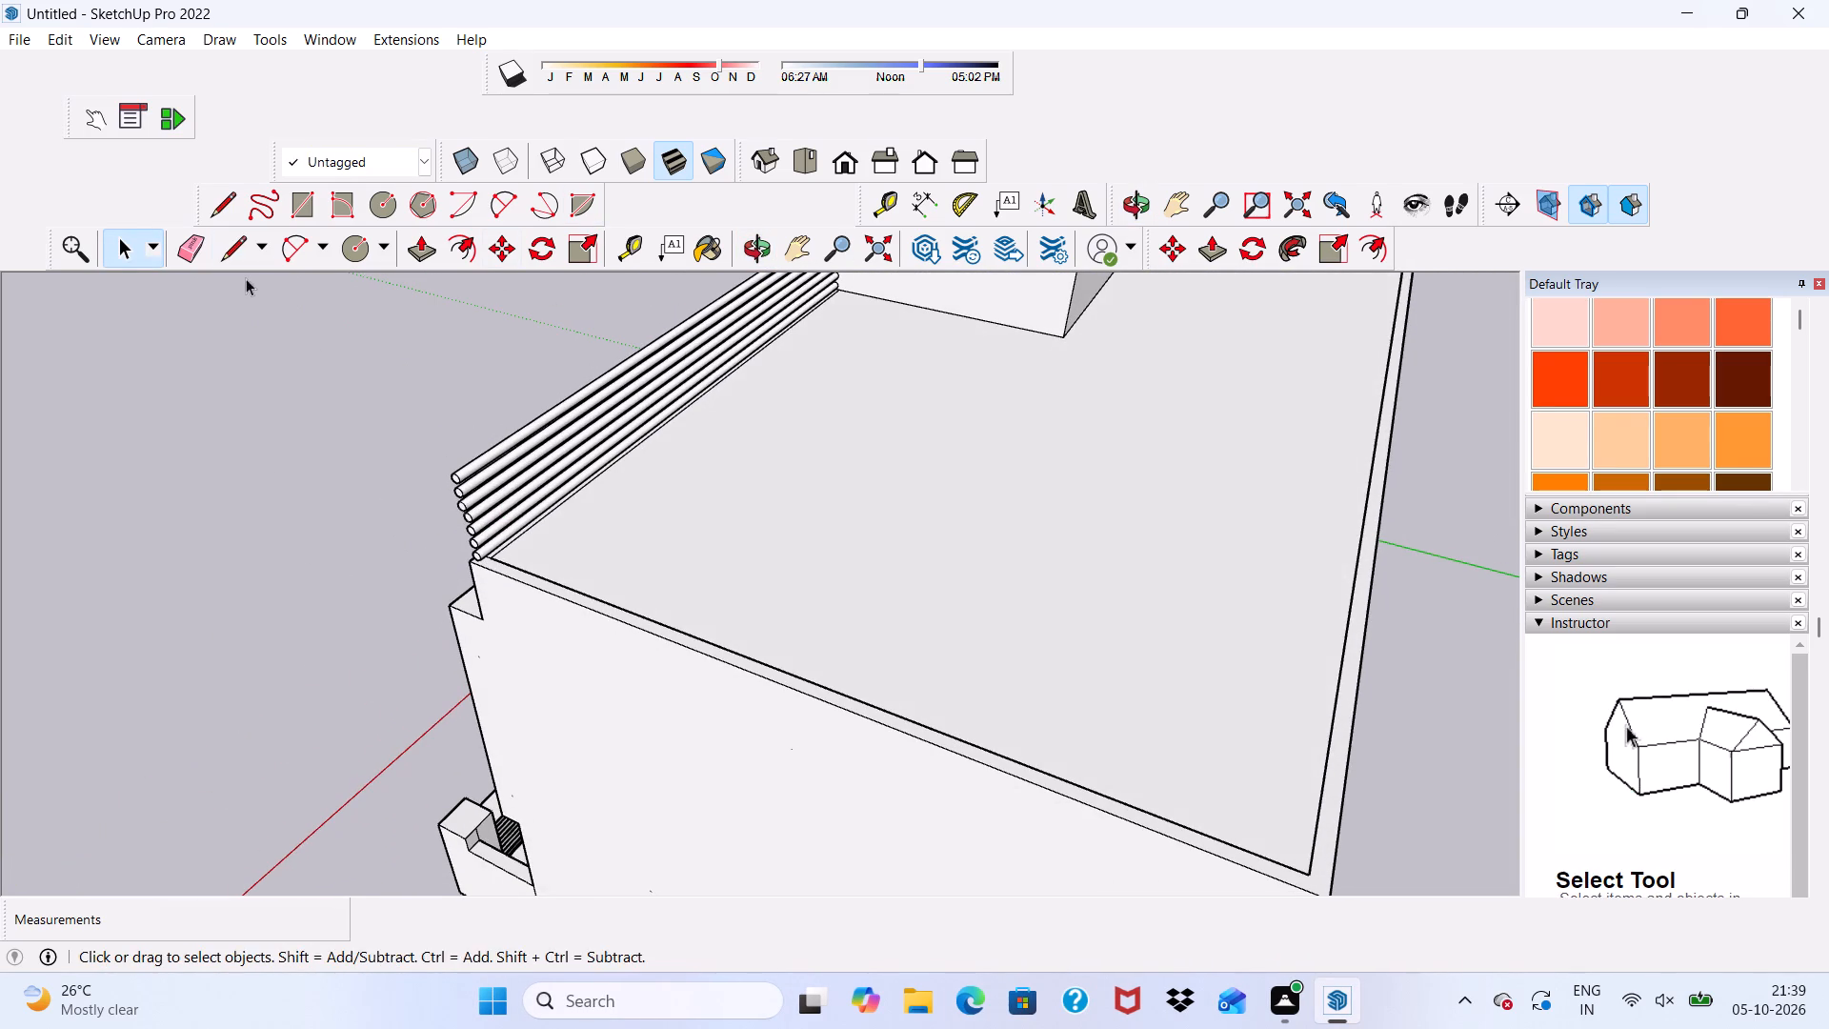
Draw a 29' 3" by about 6 9/16" rectangle along the lower roof's far side border, starting at the corner below the rod ends.
left_click(281, 200)
left_click(292, 208)
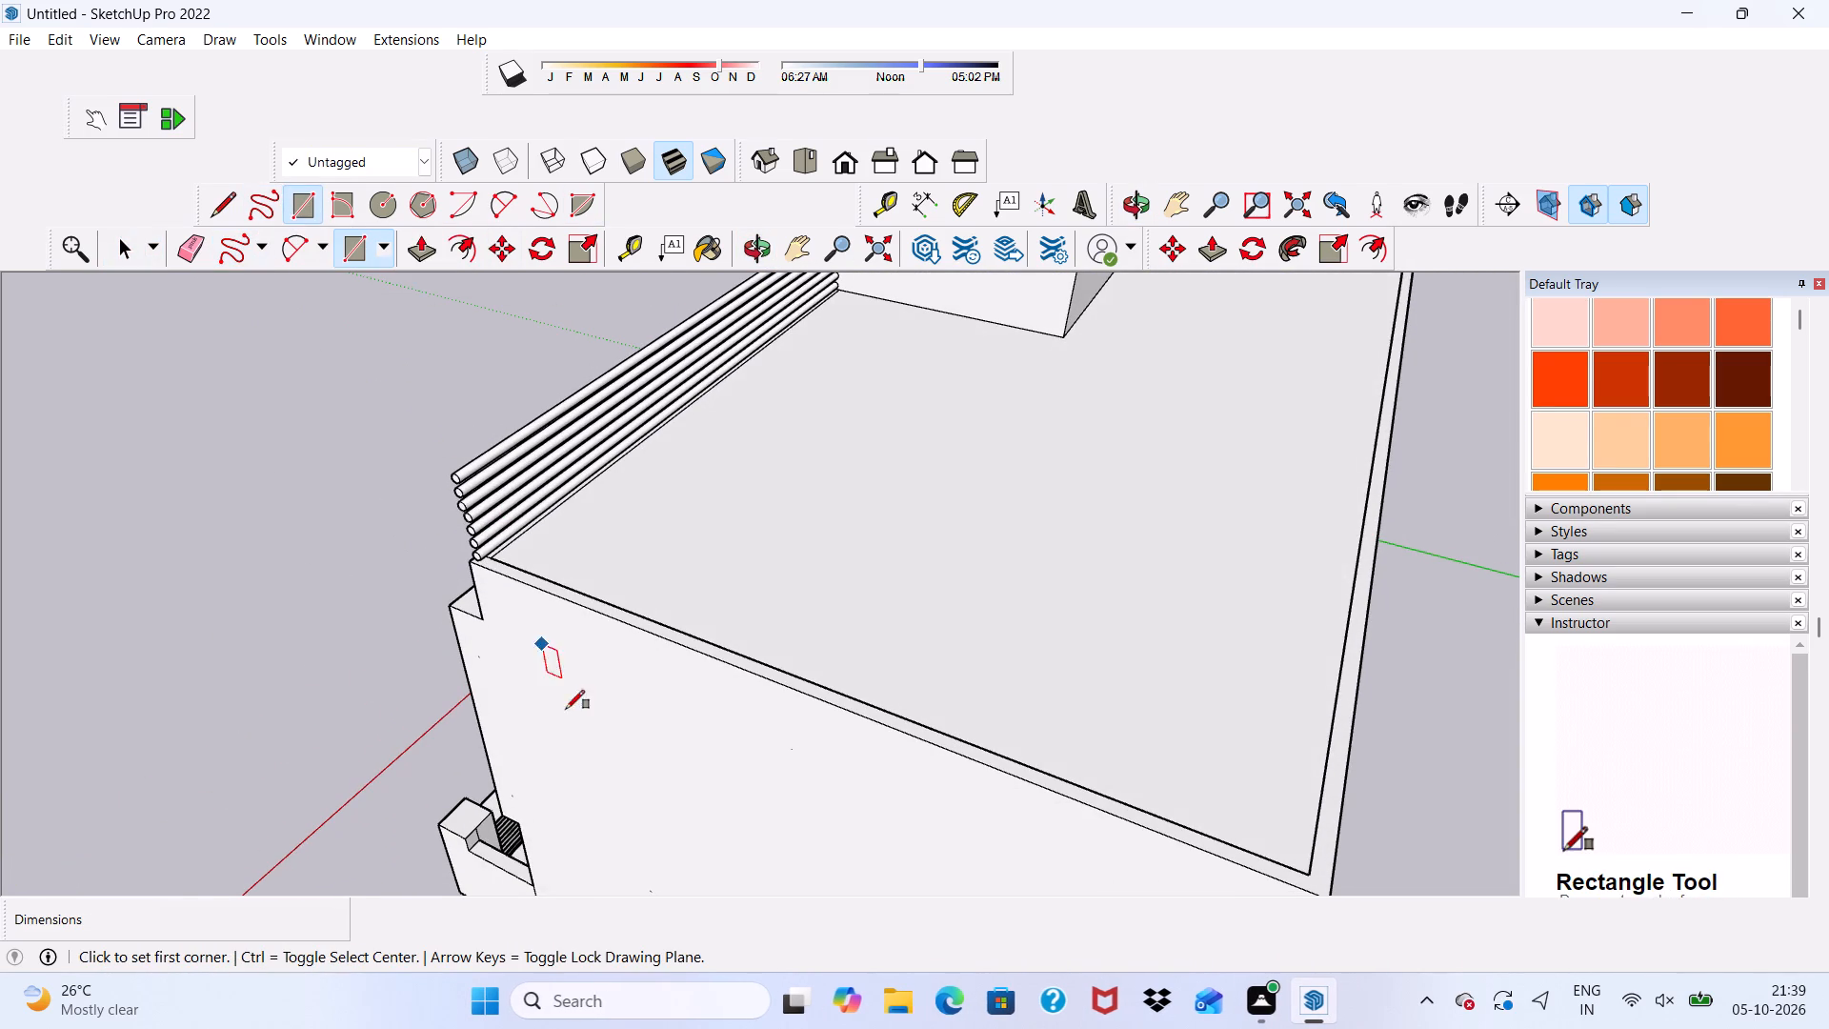
scroll(570, 719, "up", 5)
scroll(462, 421, "up", 11)
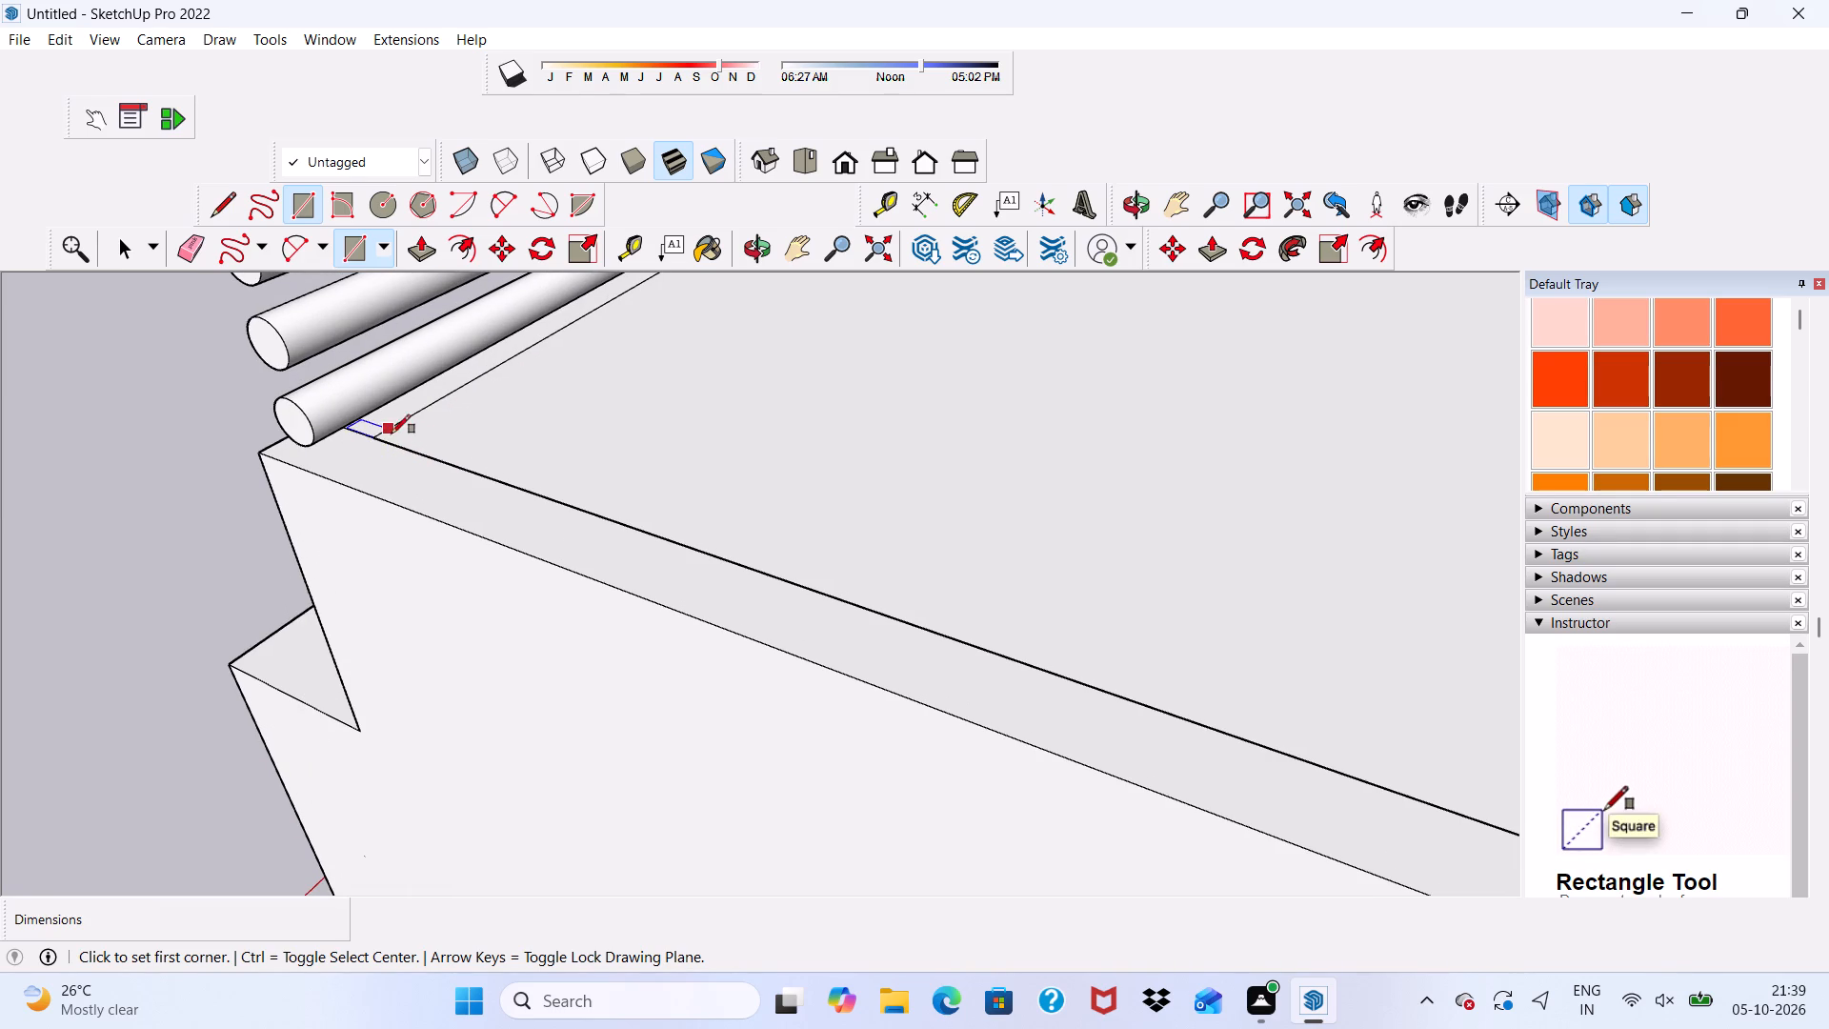
scroll(283, 474, "up", 6)
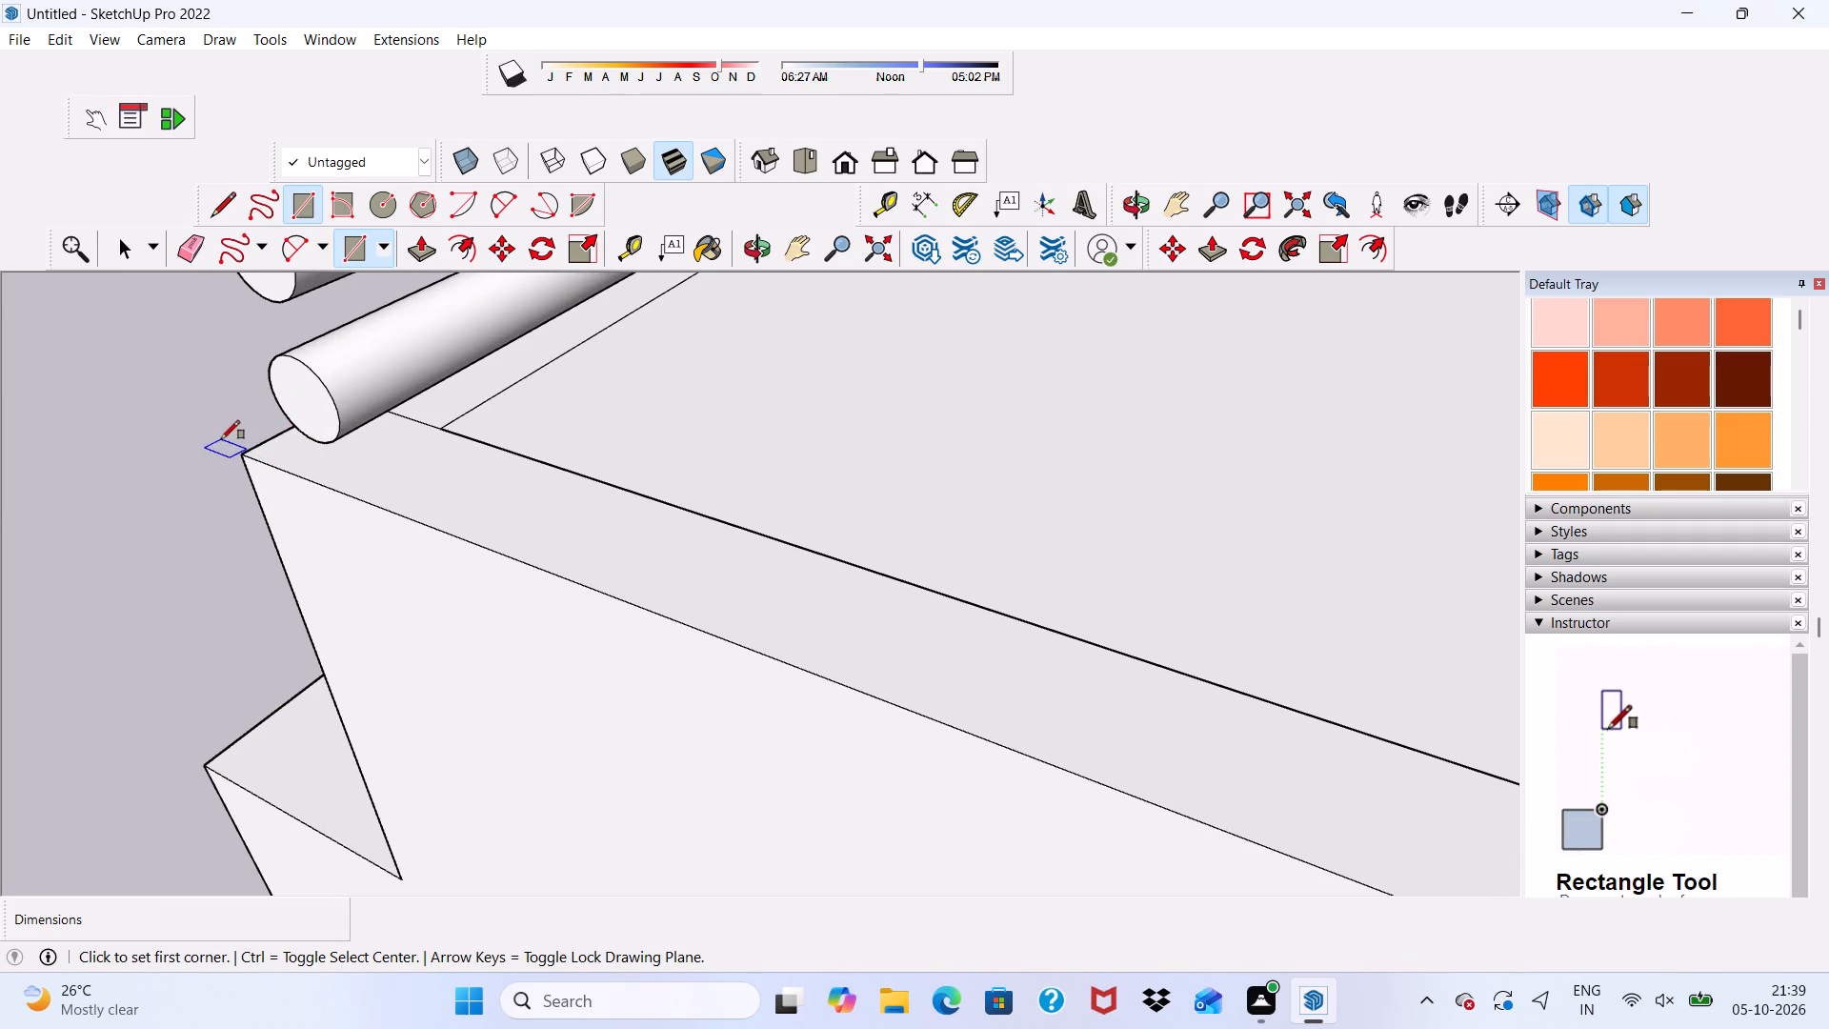
left_click(243, 449)
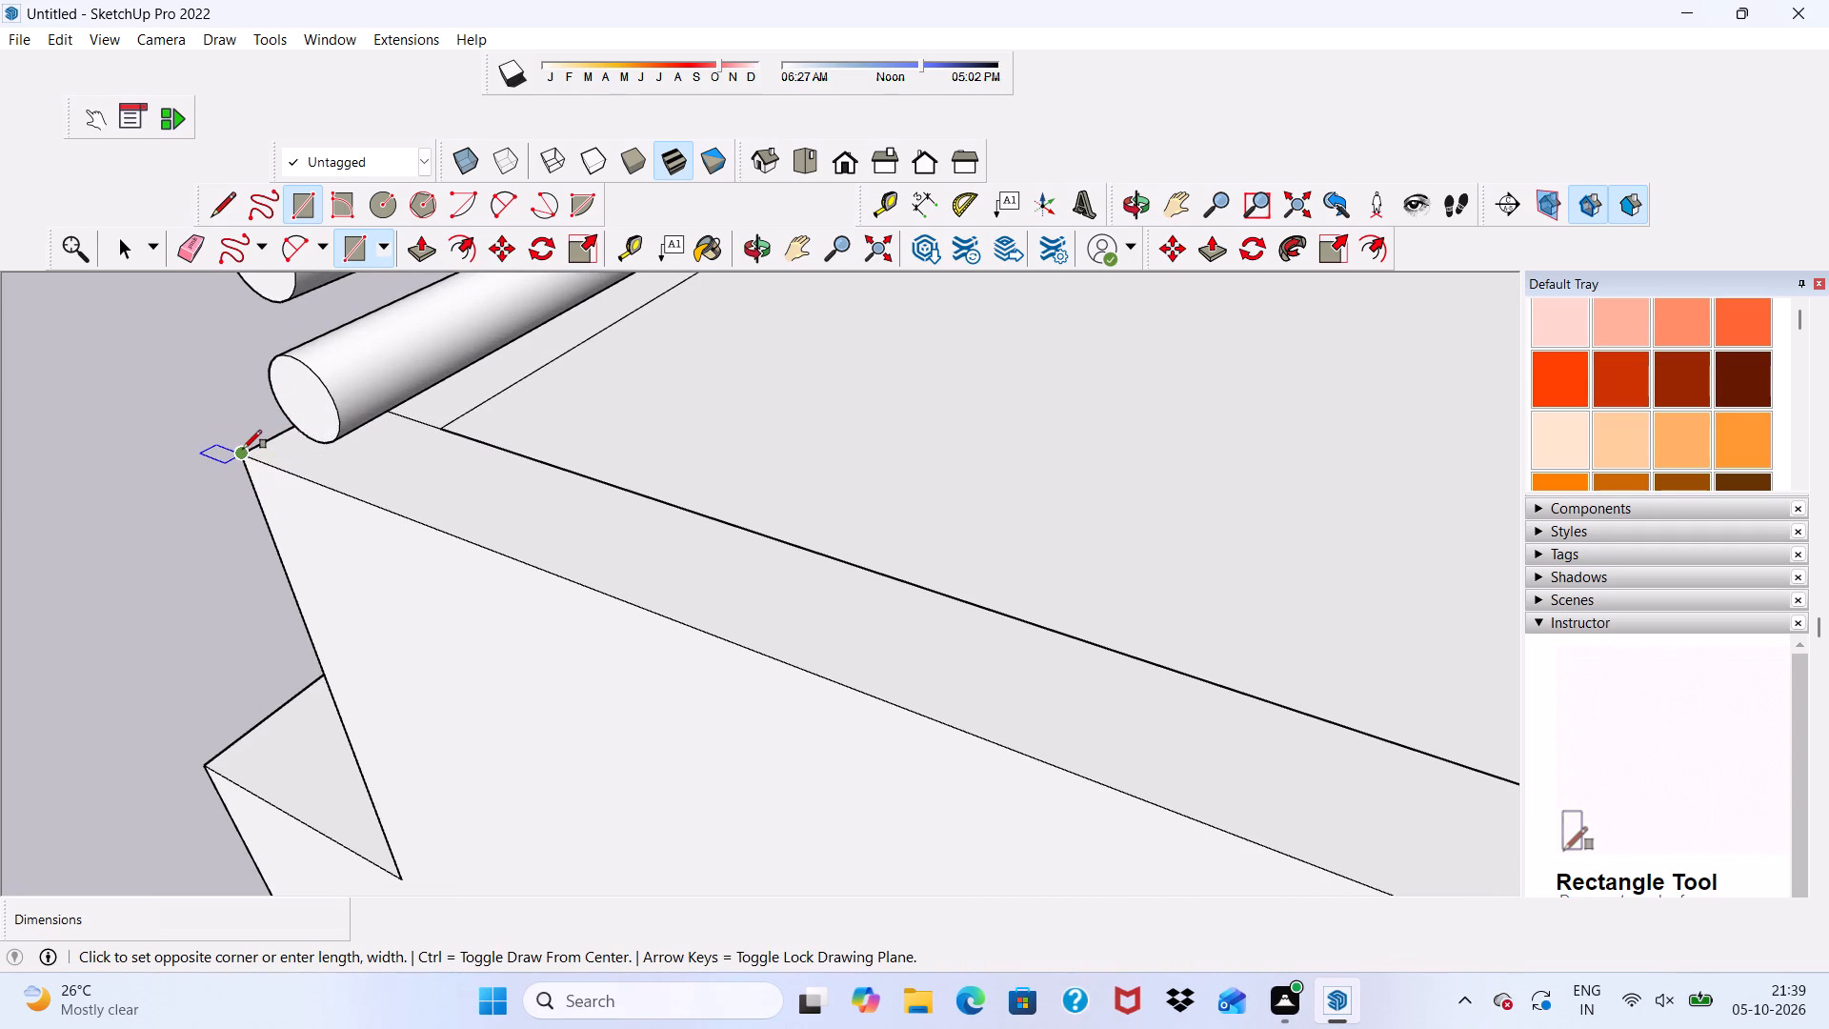
scroll(342, 510, "down", 6)
scroll(562, 560, "up", 1)
scroll(562, 560, "down", 5)
scroll(618, 552, "up", 1)
scroll(618, 552, "down", 9)
scroll(636, 551, "up", 1)
scroll(636, 551, "down", 5)
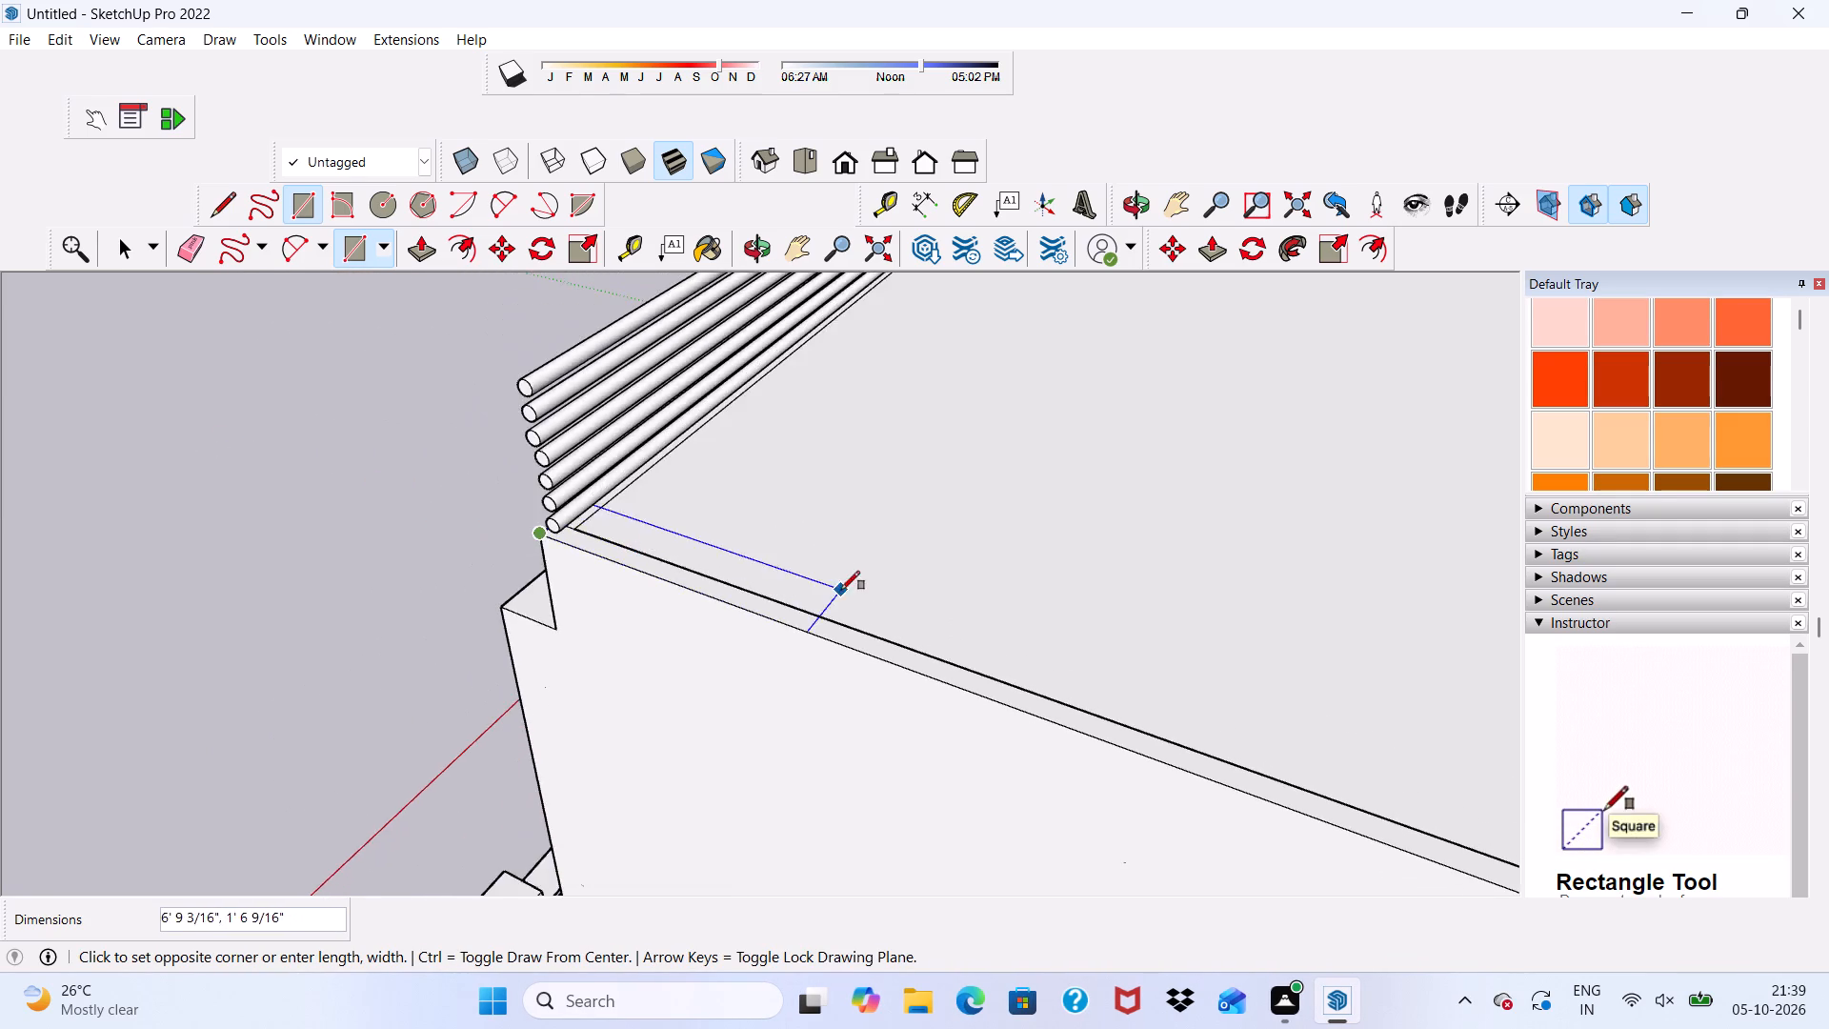
scroll(841, 590, "down", 15)
scroll(997, 676, "up", 10)
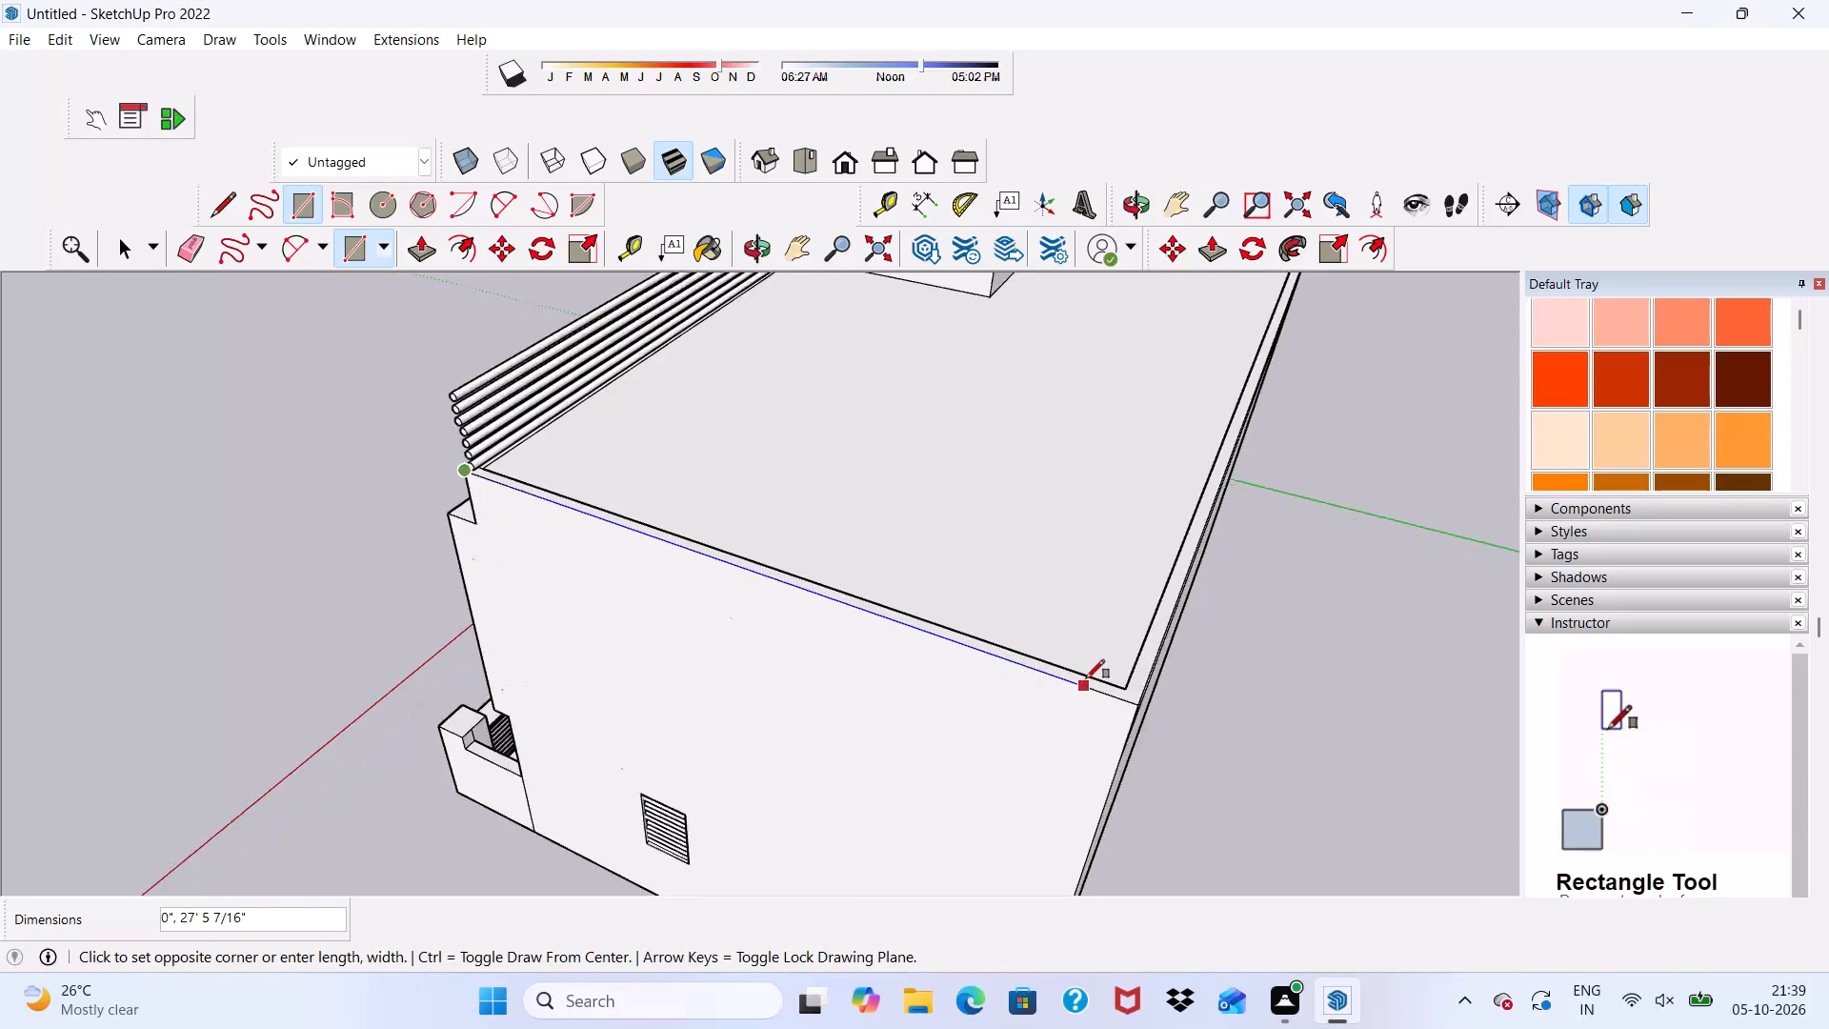
scroll(1086, 678, "up", 2)
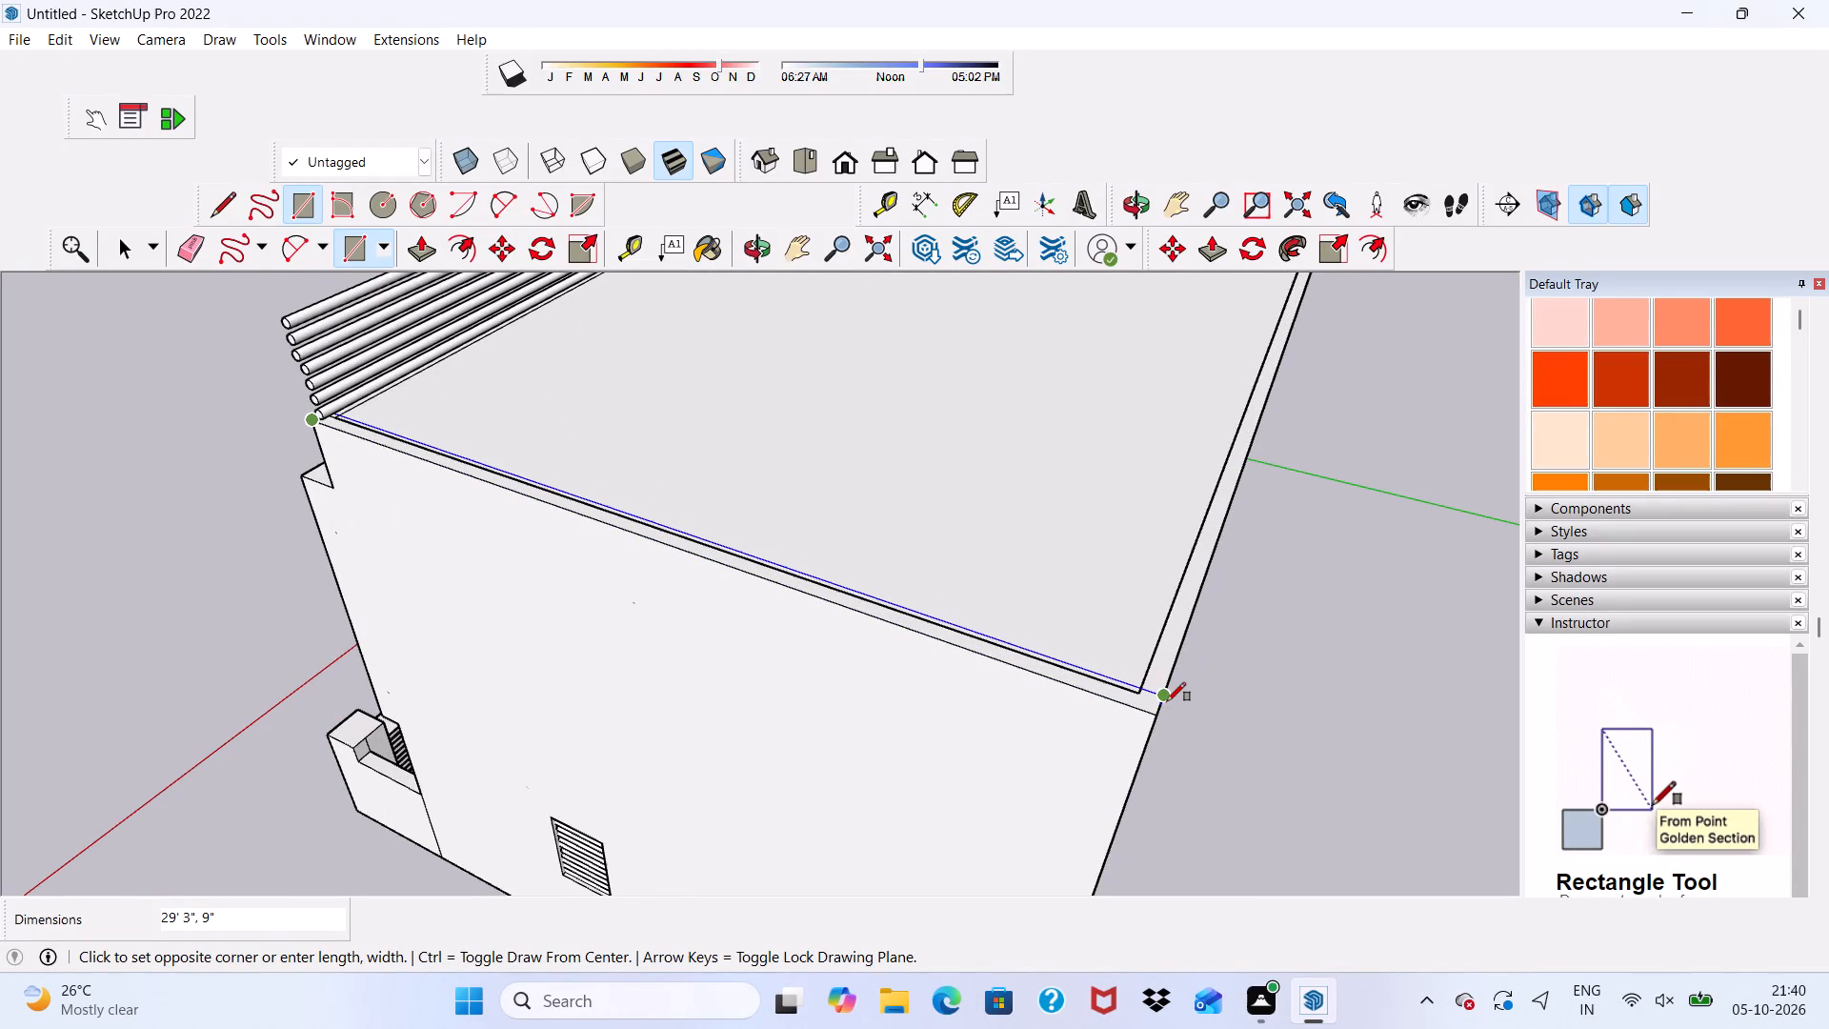
scroll(1163, 707, "up", 4)
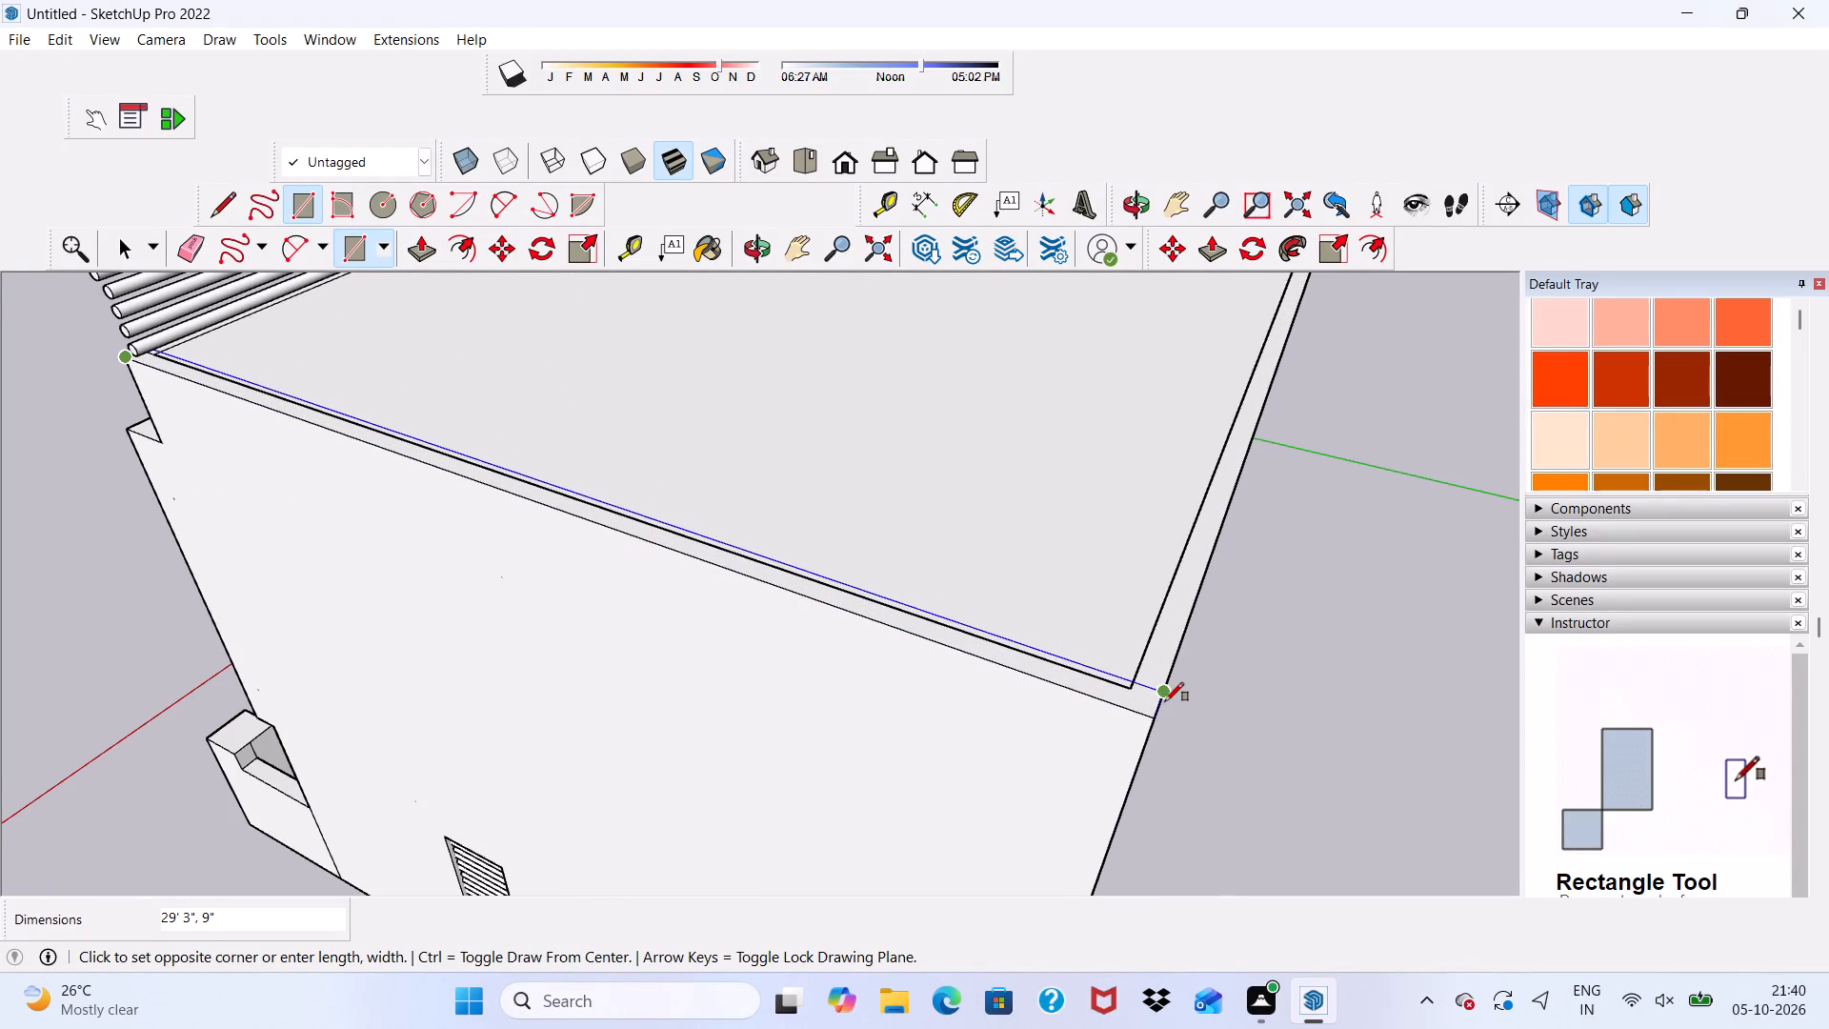
scroll(1165, 701, "up", 6)
scroll(1152, 713, "down", 7)
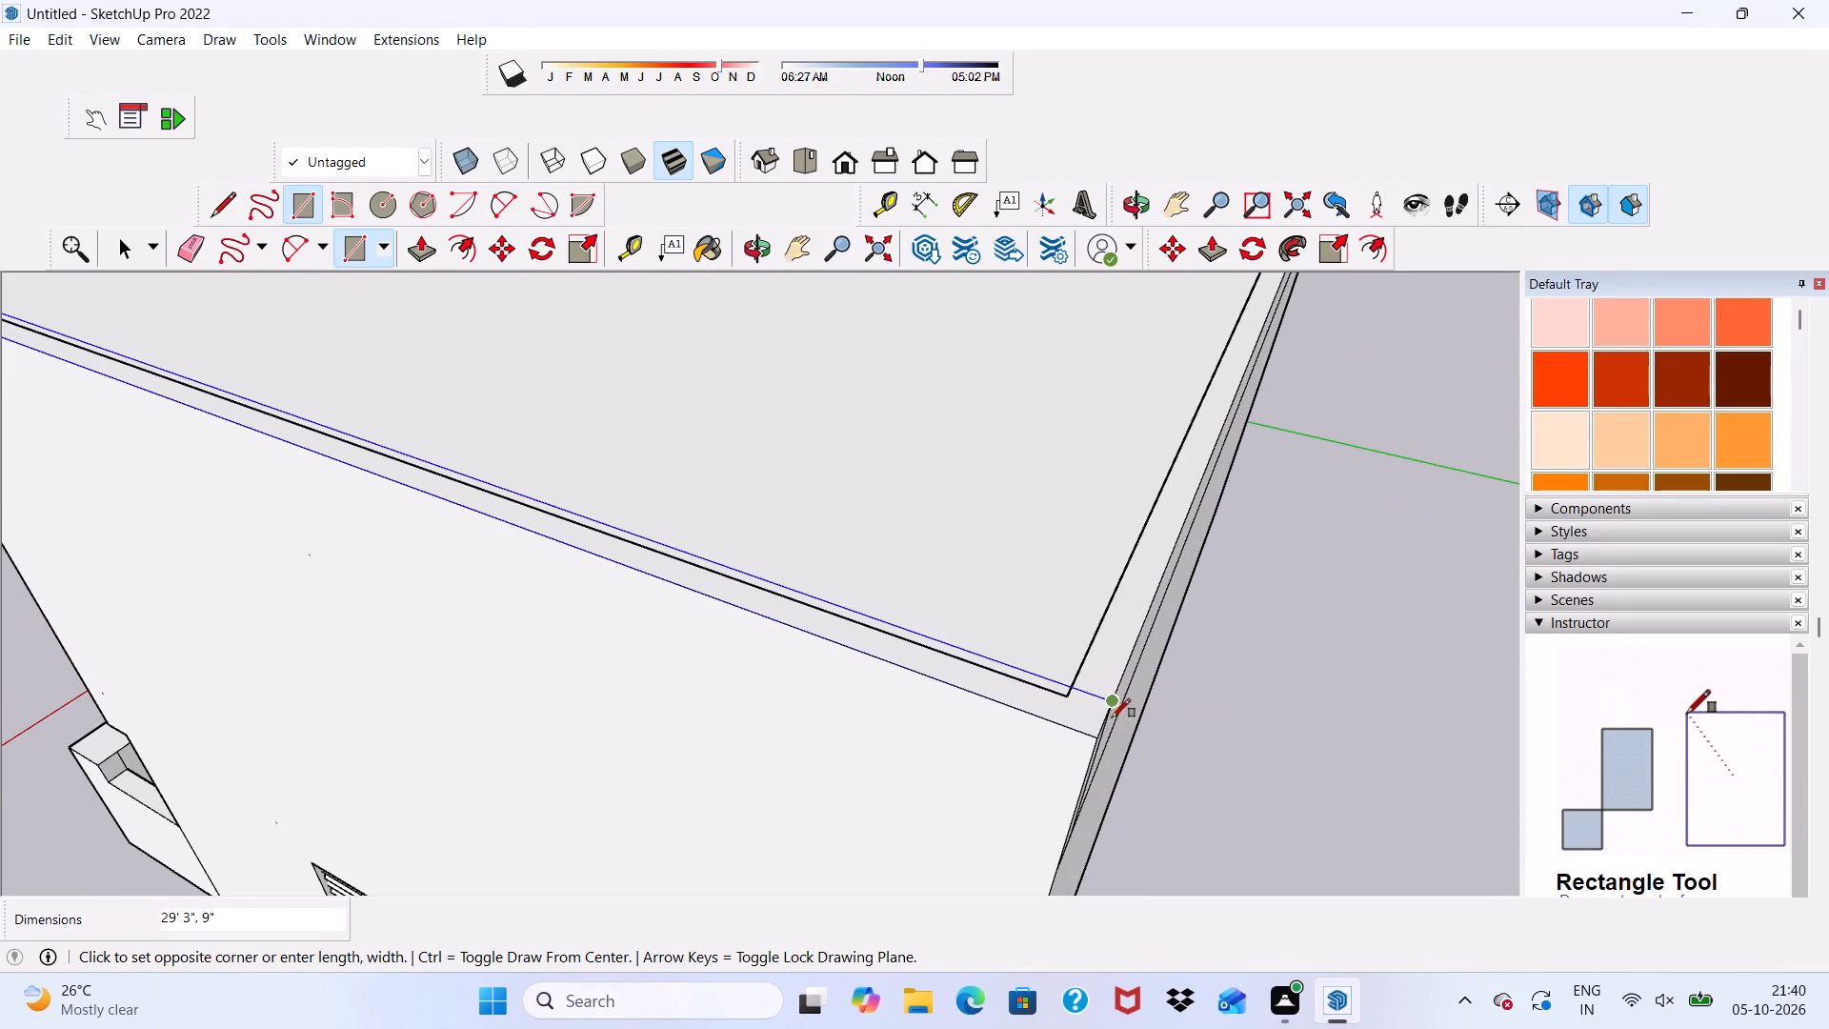
scroll(1115, 720, "down", 2)
scroll(1121, 710, "up", 5)
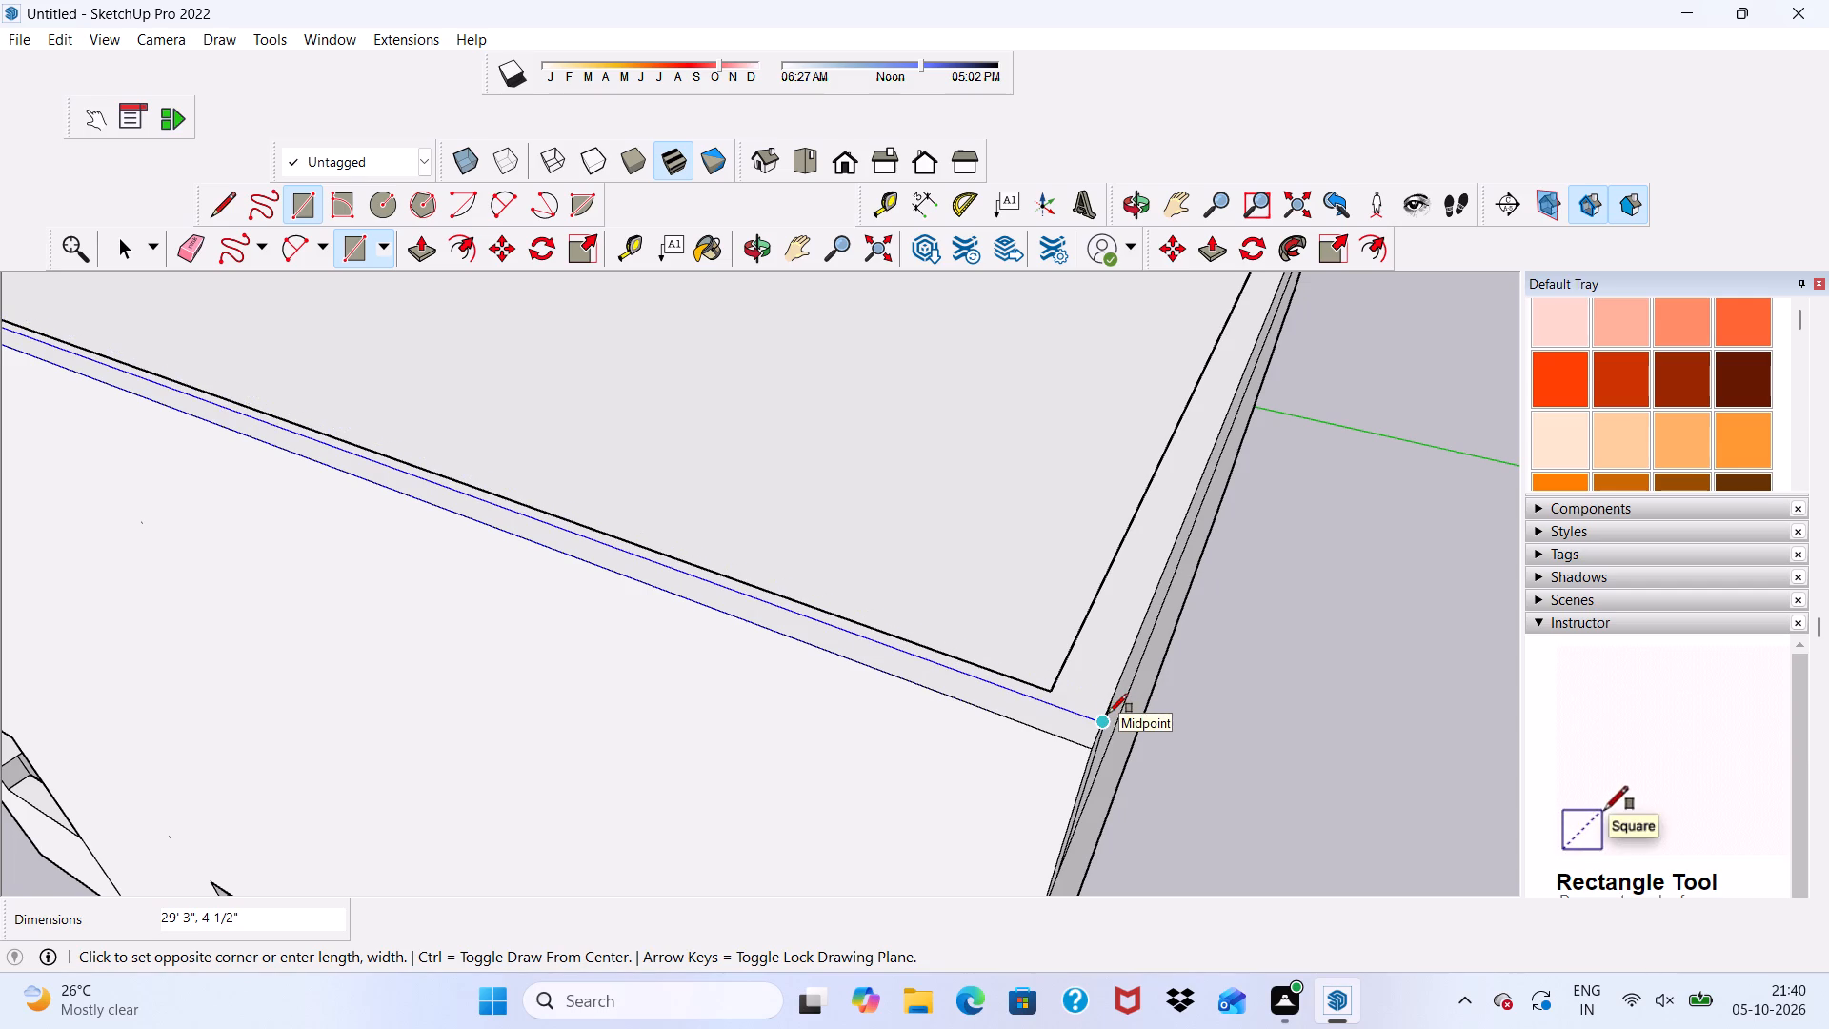
scroll(1109, 705, "up", 5)
left_click(1104, 715)
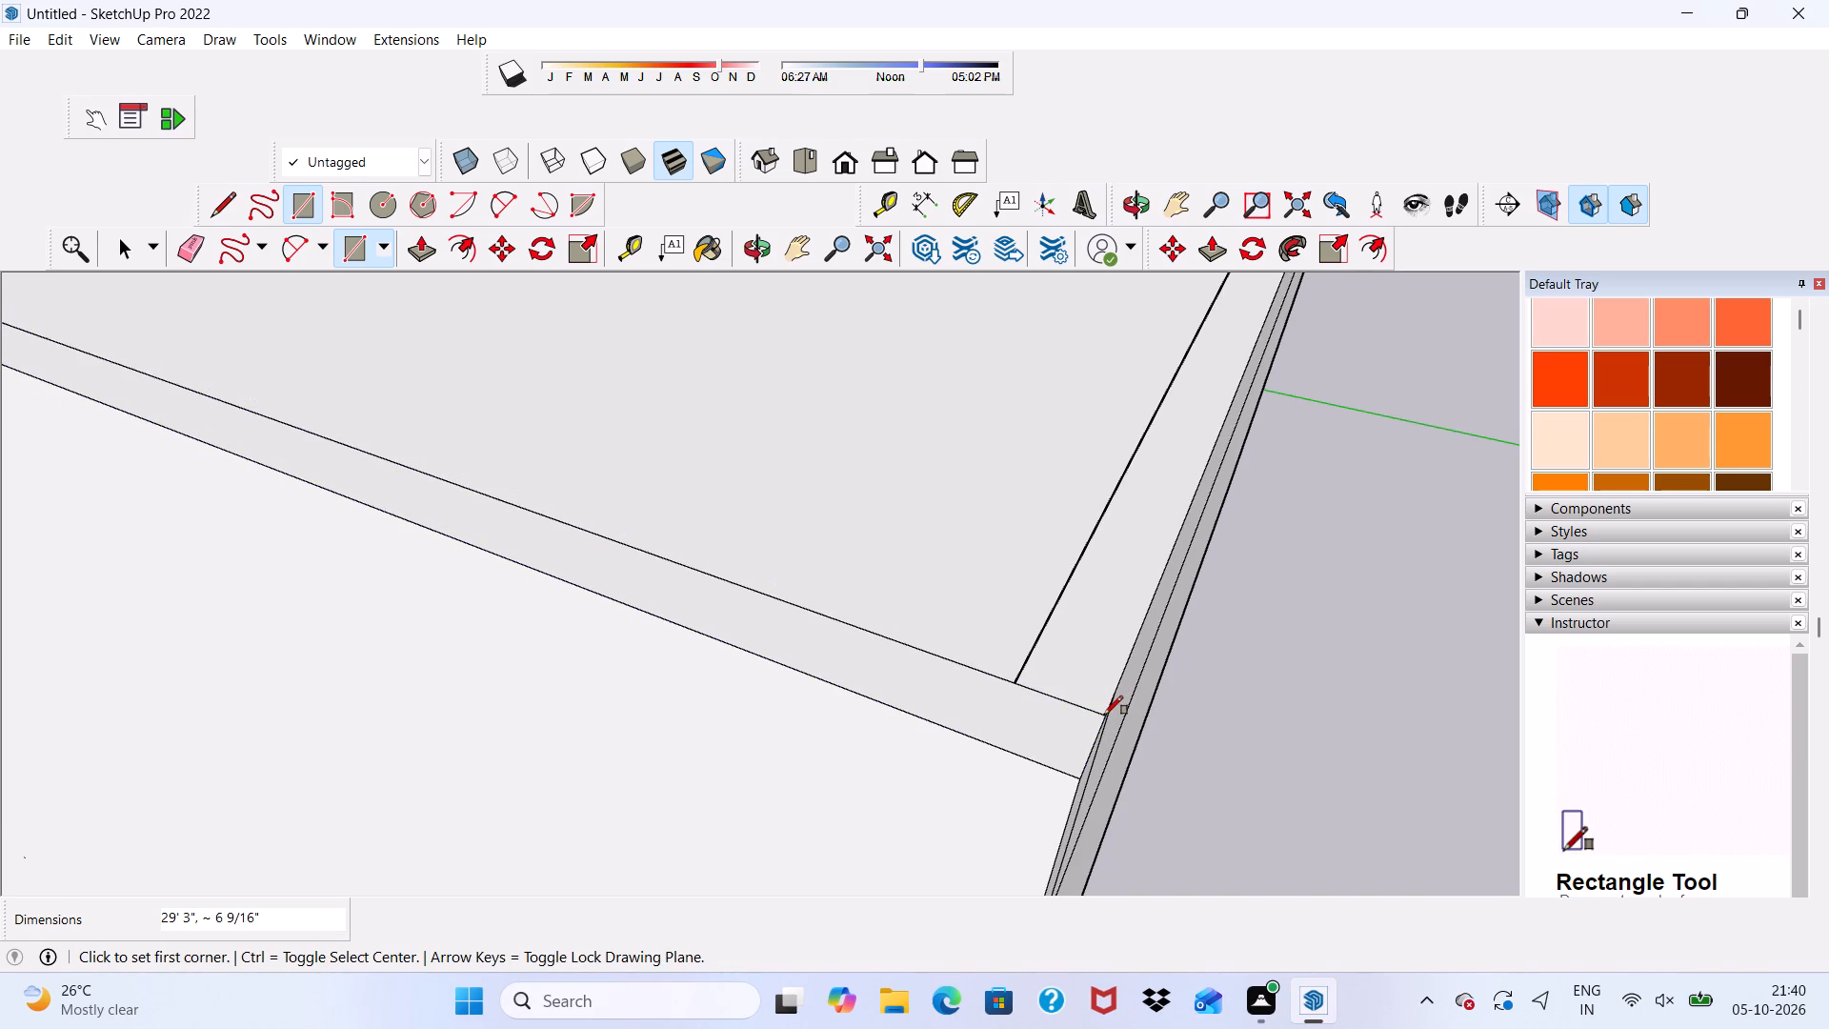
Push/Pull the border strip along the lower roof's far side up about 4' 6 3/8" to form a side wall beside the railing.
scroll(922, 735, "down", 5)
key("space")
left_click(902, 715)
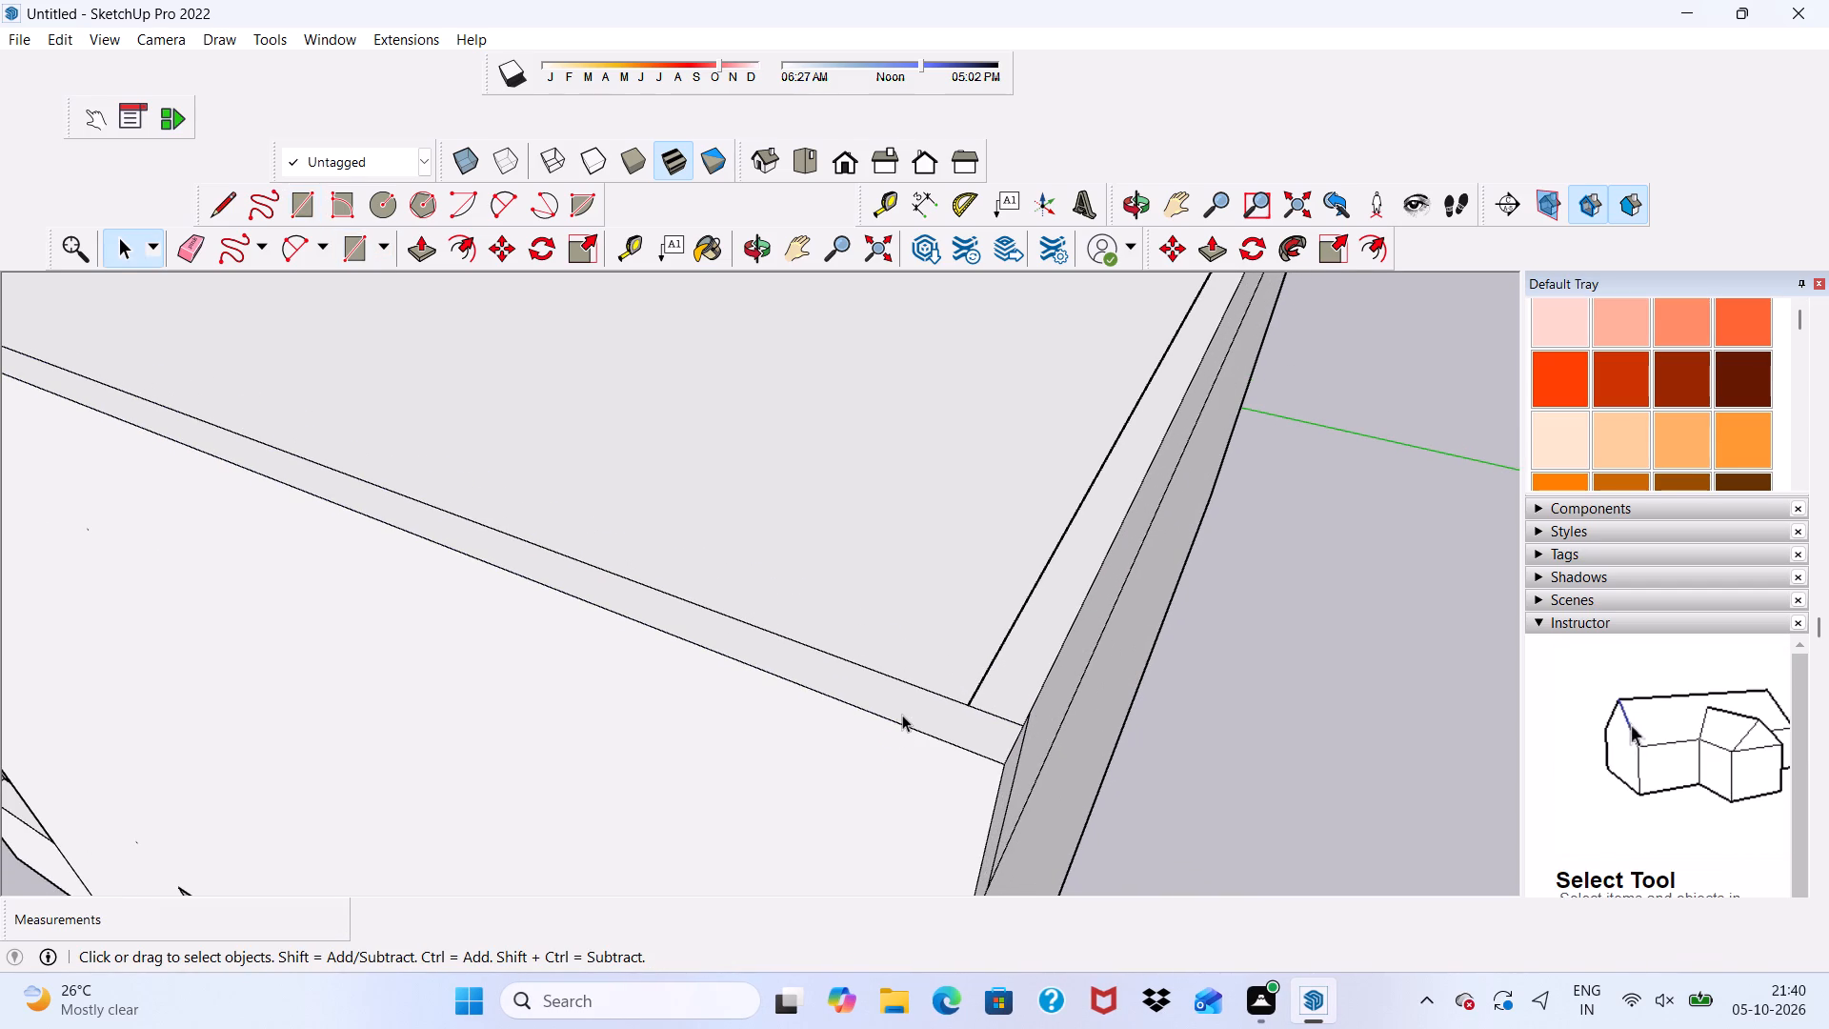
scroll(902, 715, "down", 4)
scroll(902, 715, "up", 1)
scroll(908, 713, "down", 1)
left_click(419, 243)
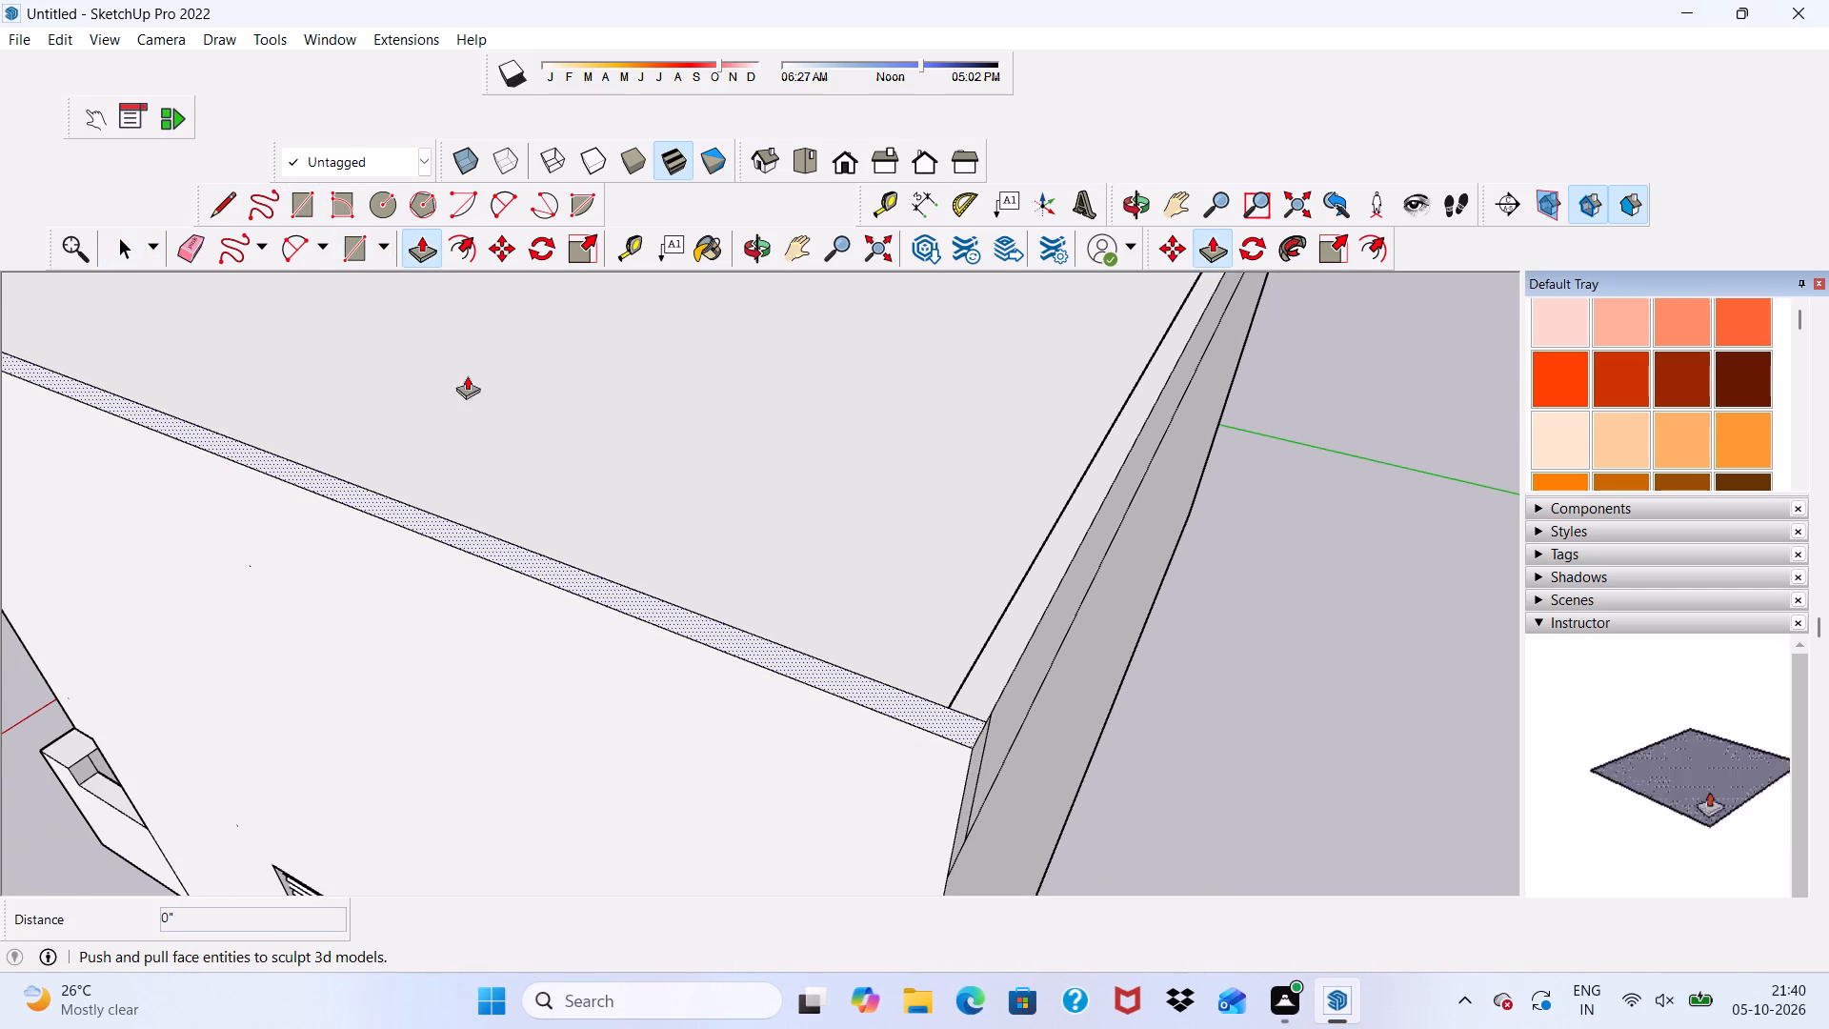
scroll(618, 567, "down", 3)
scroll(679, 602, "up", 2)
left_click(659, 597)
scroll(666, 581, "down", 11)
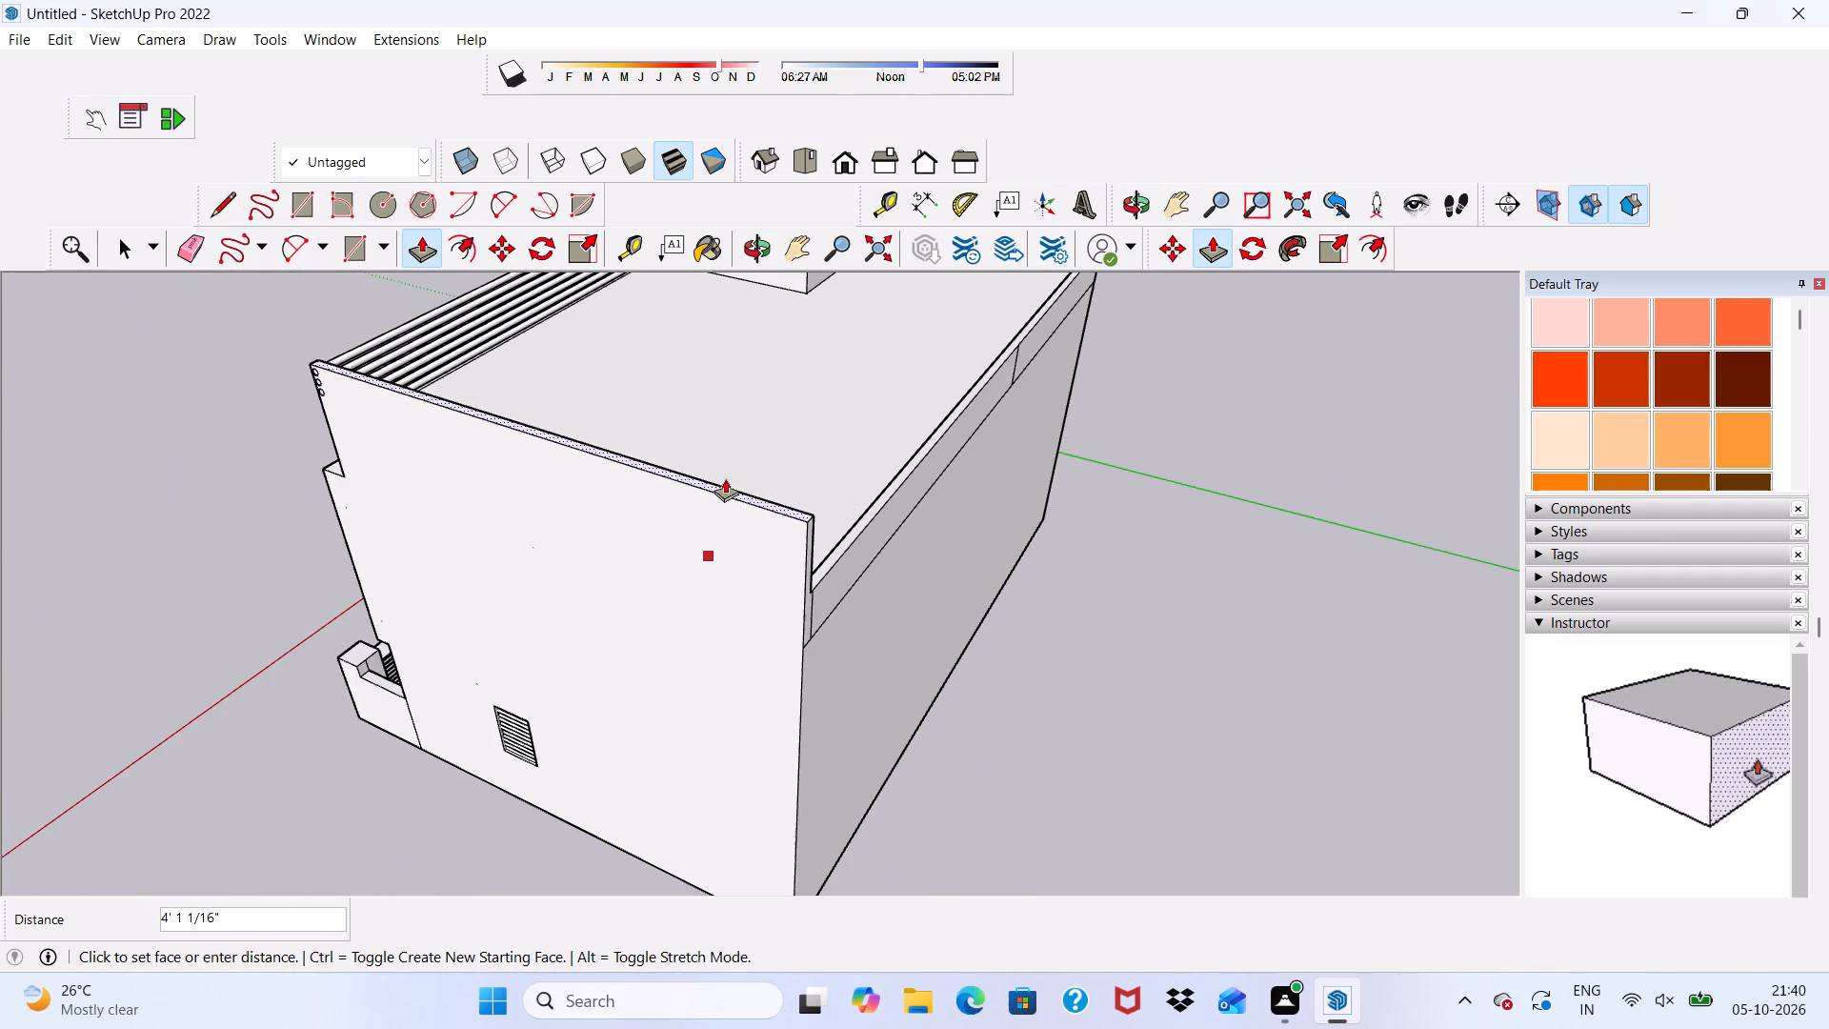
scroll(714, 474, "down", 5)
middle_click_drag(714, 473, 1323, 573)
scroll(932, 575, "up", 4)
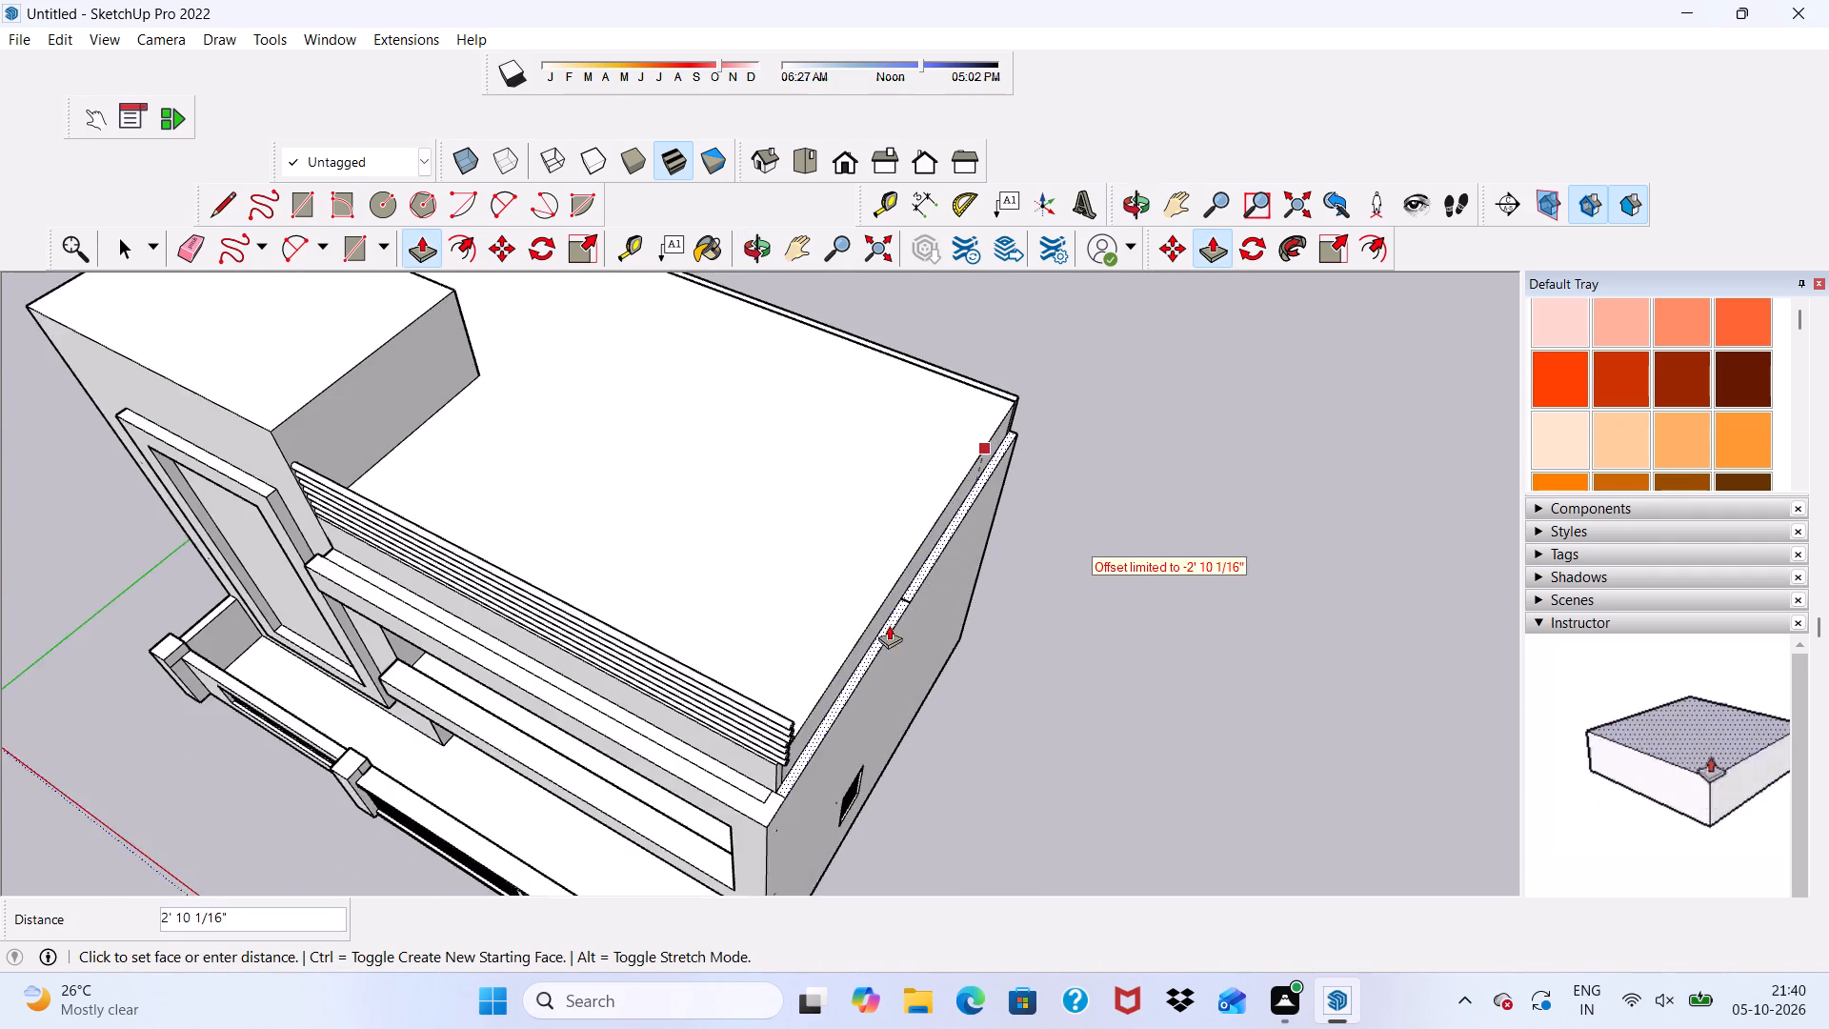
scroll(773, 681, "up", 3)
scroll(765, 718, "down", 7)
middle_click_drag(741, 711, 767, 452)
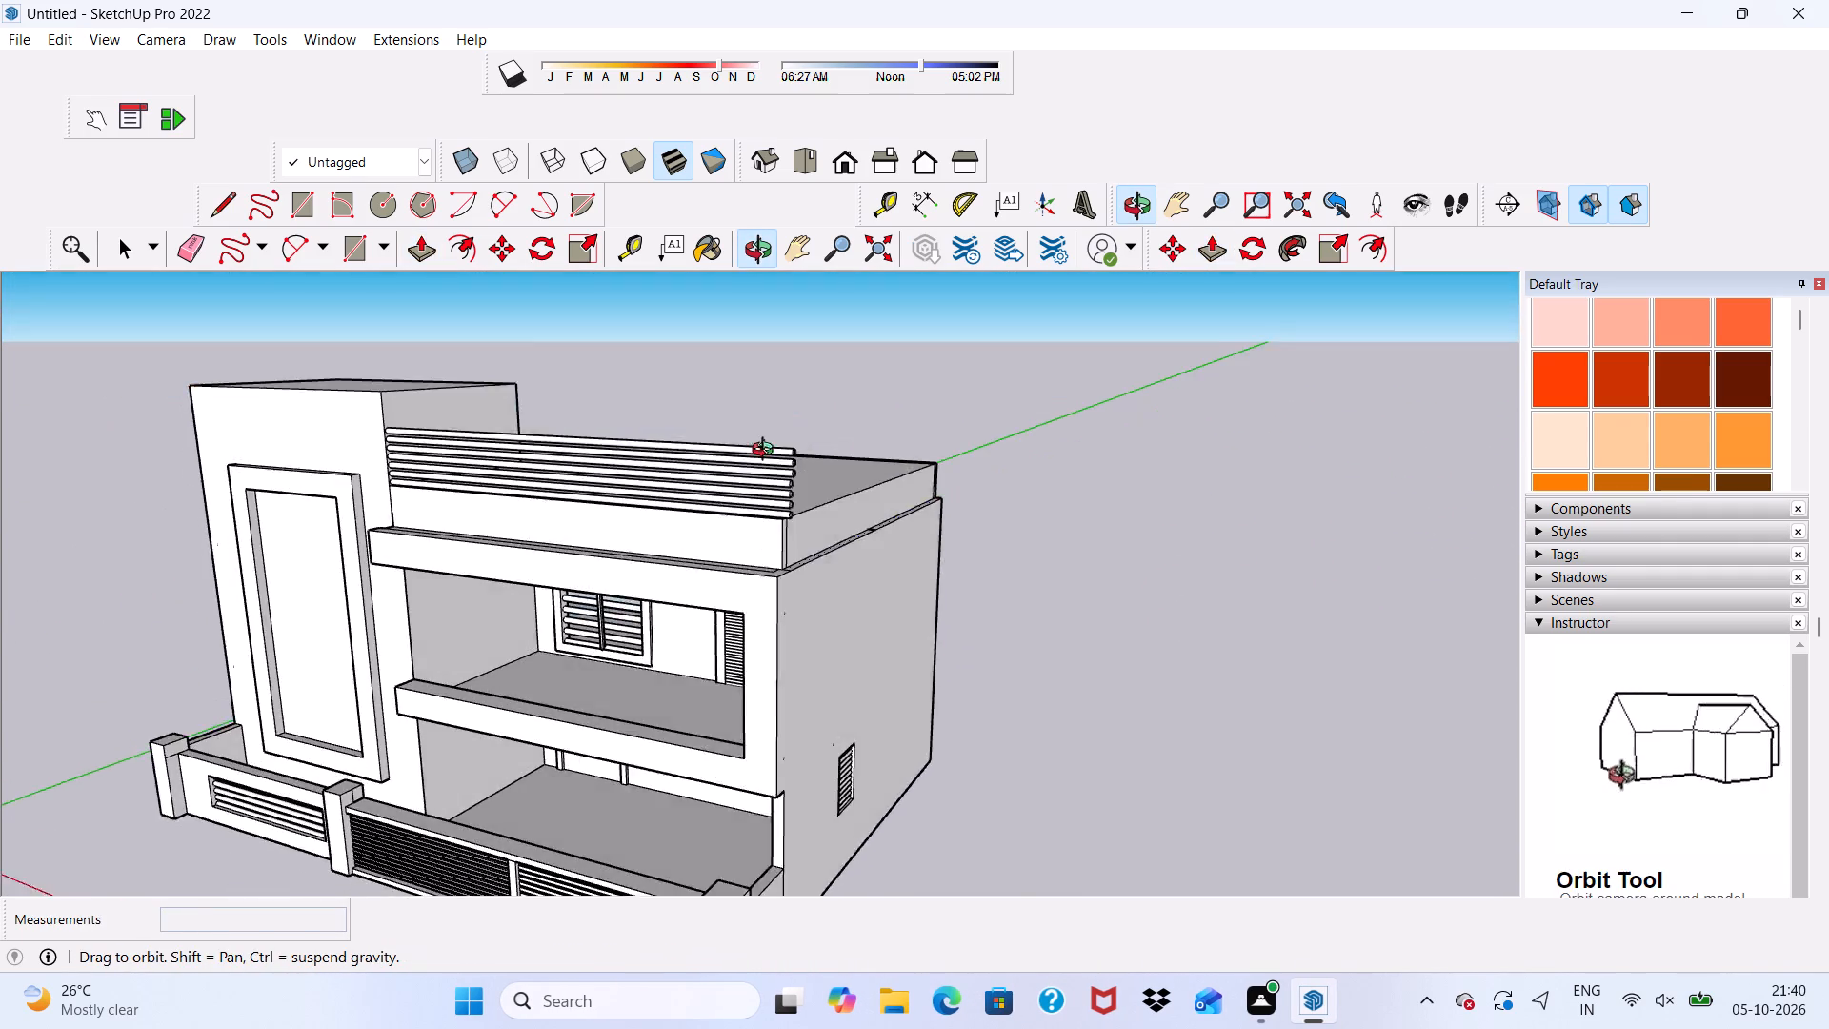
middle_click_drag(767, 452, 764, 452)
scroll(757, 449, "up", 4)
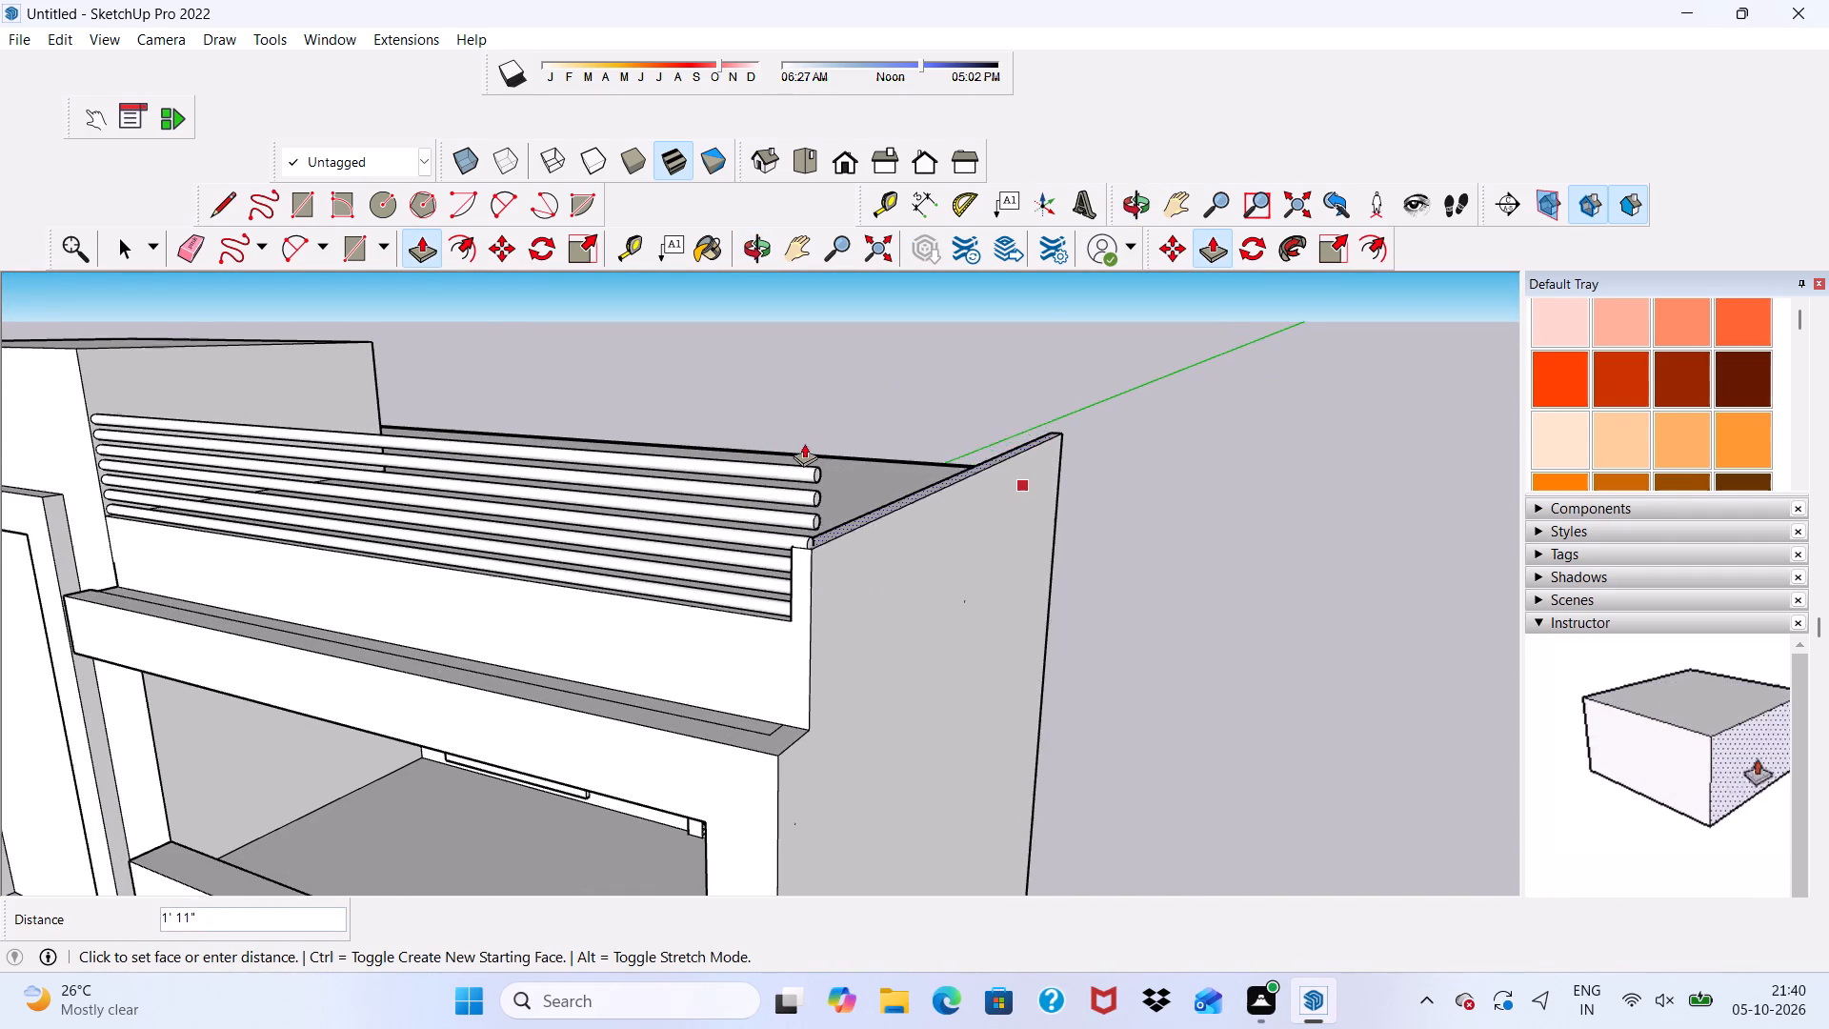
scroll(797, 445, "down", 1)
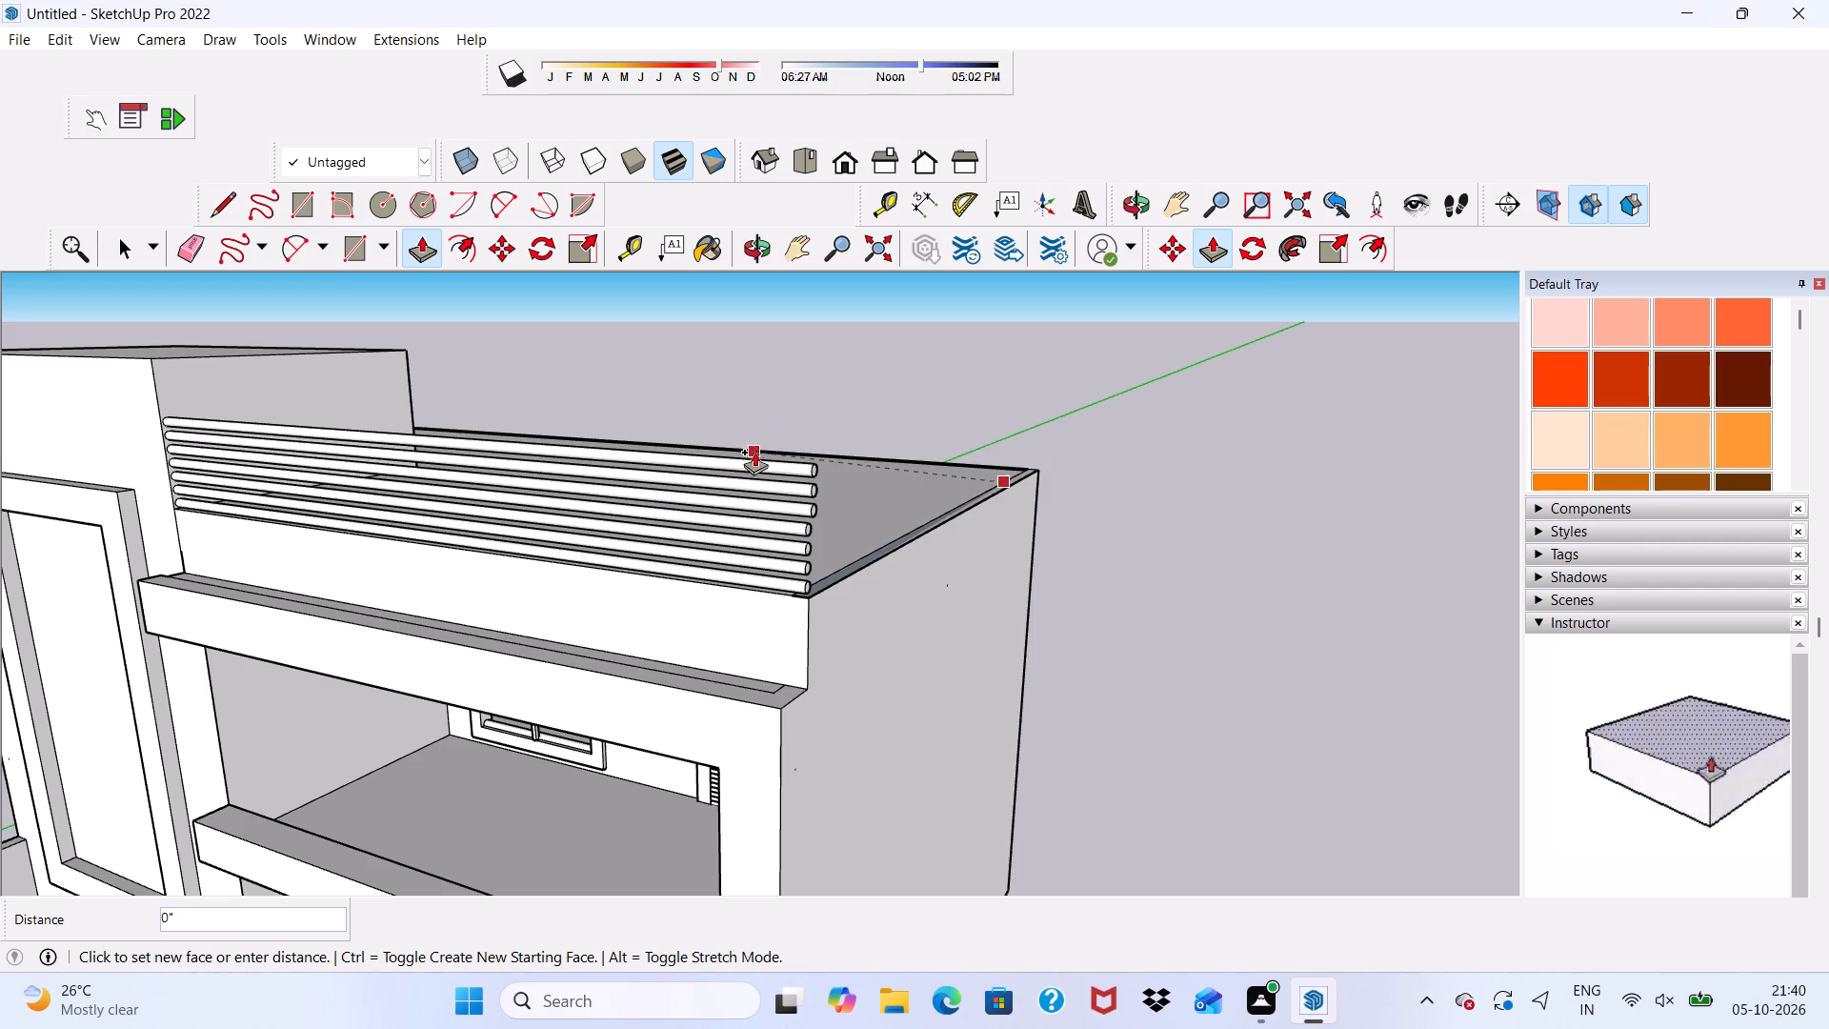
scroll(758, 435, "down", 2)
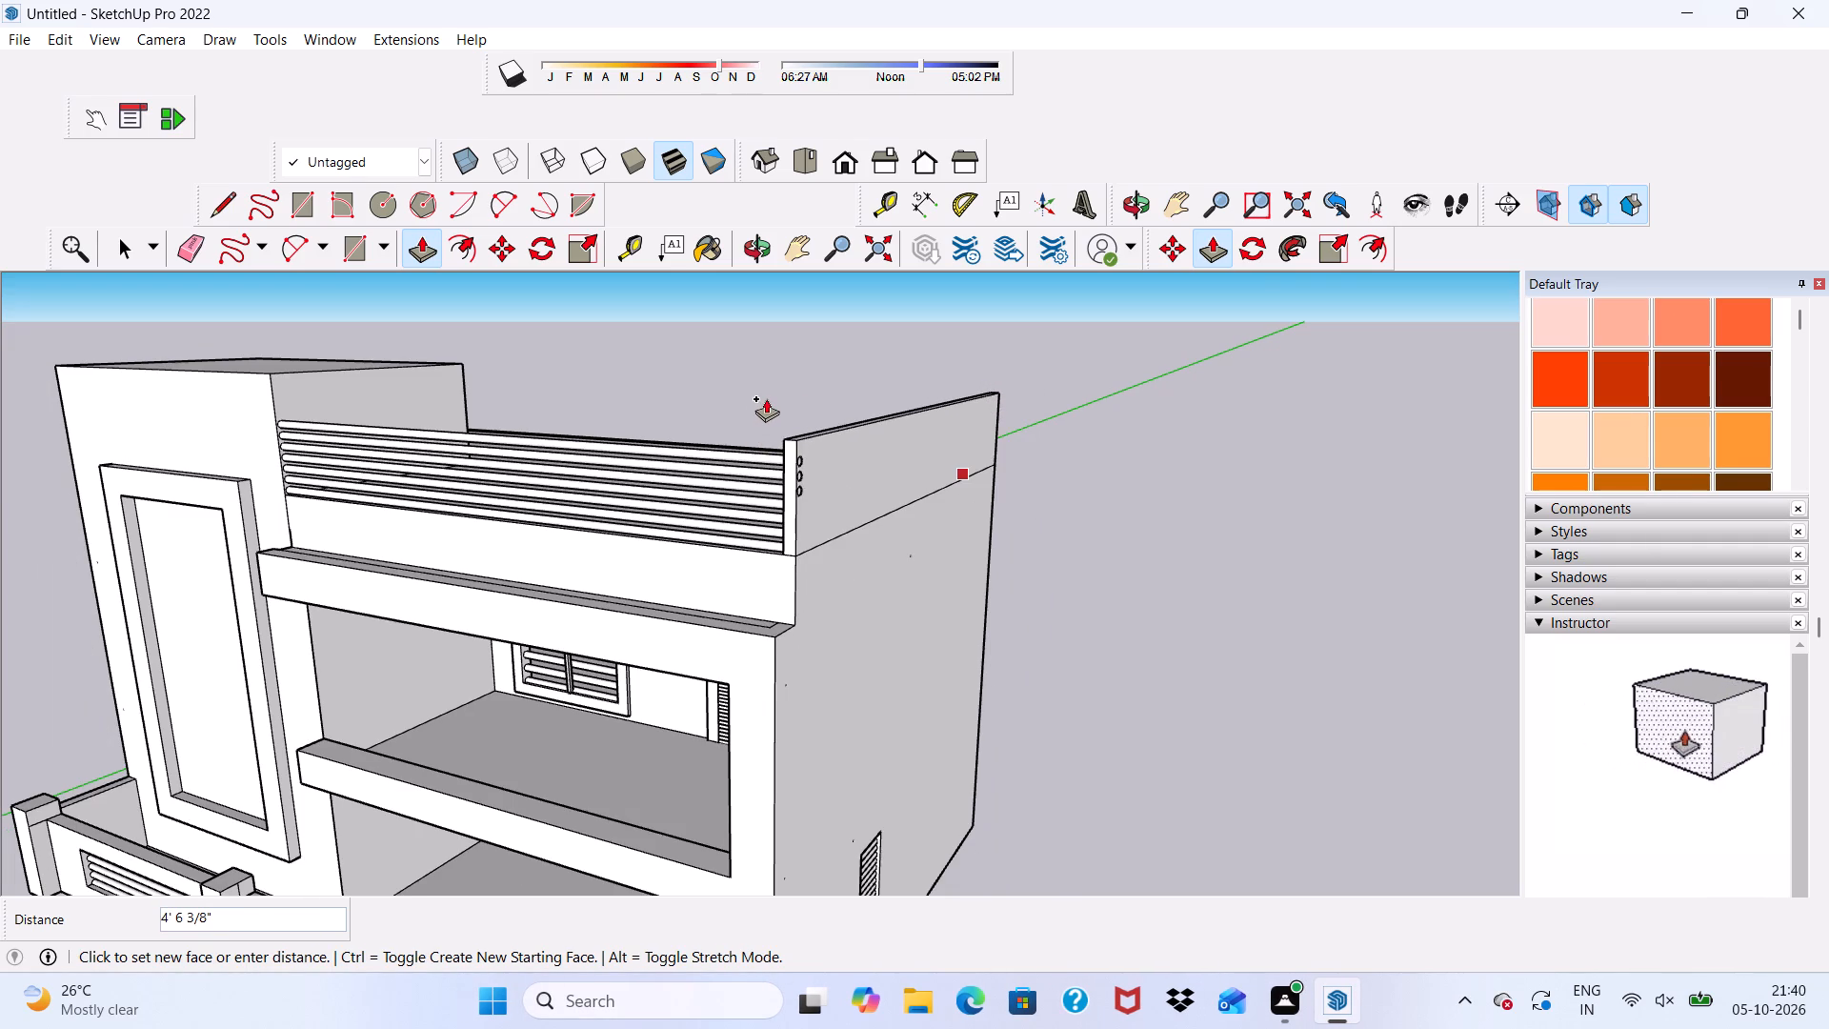
left_click(766, 398)
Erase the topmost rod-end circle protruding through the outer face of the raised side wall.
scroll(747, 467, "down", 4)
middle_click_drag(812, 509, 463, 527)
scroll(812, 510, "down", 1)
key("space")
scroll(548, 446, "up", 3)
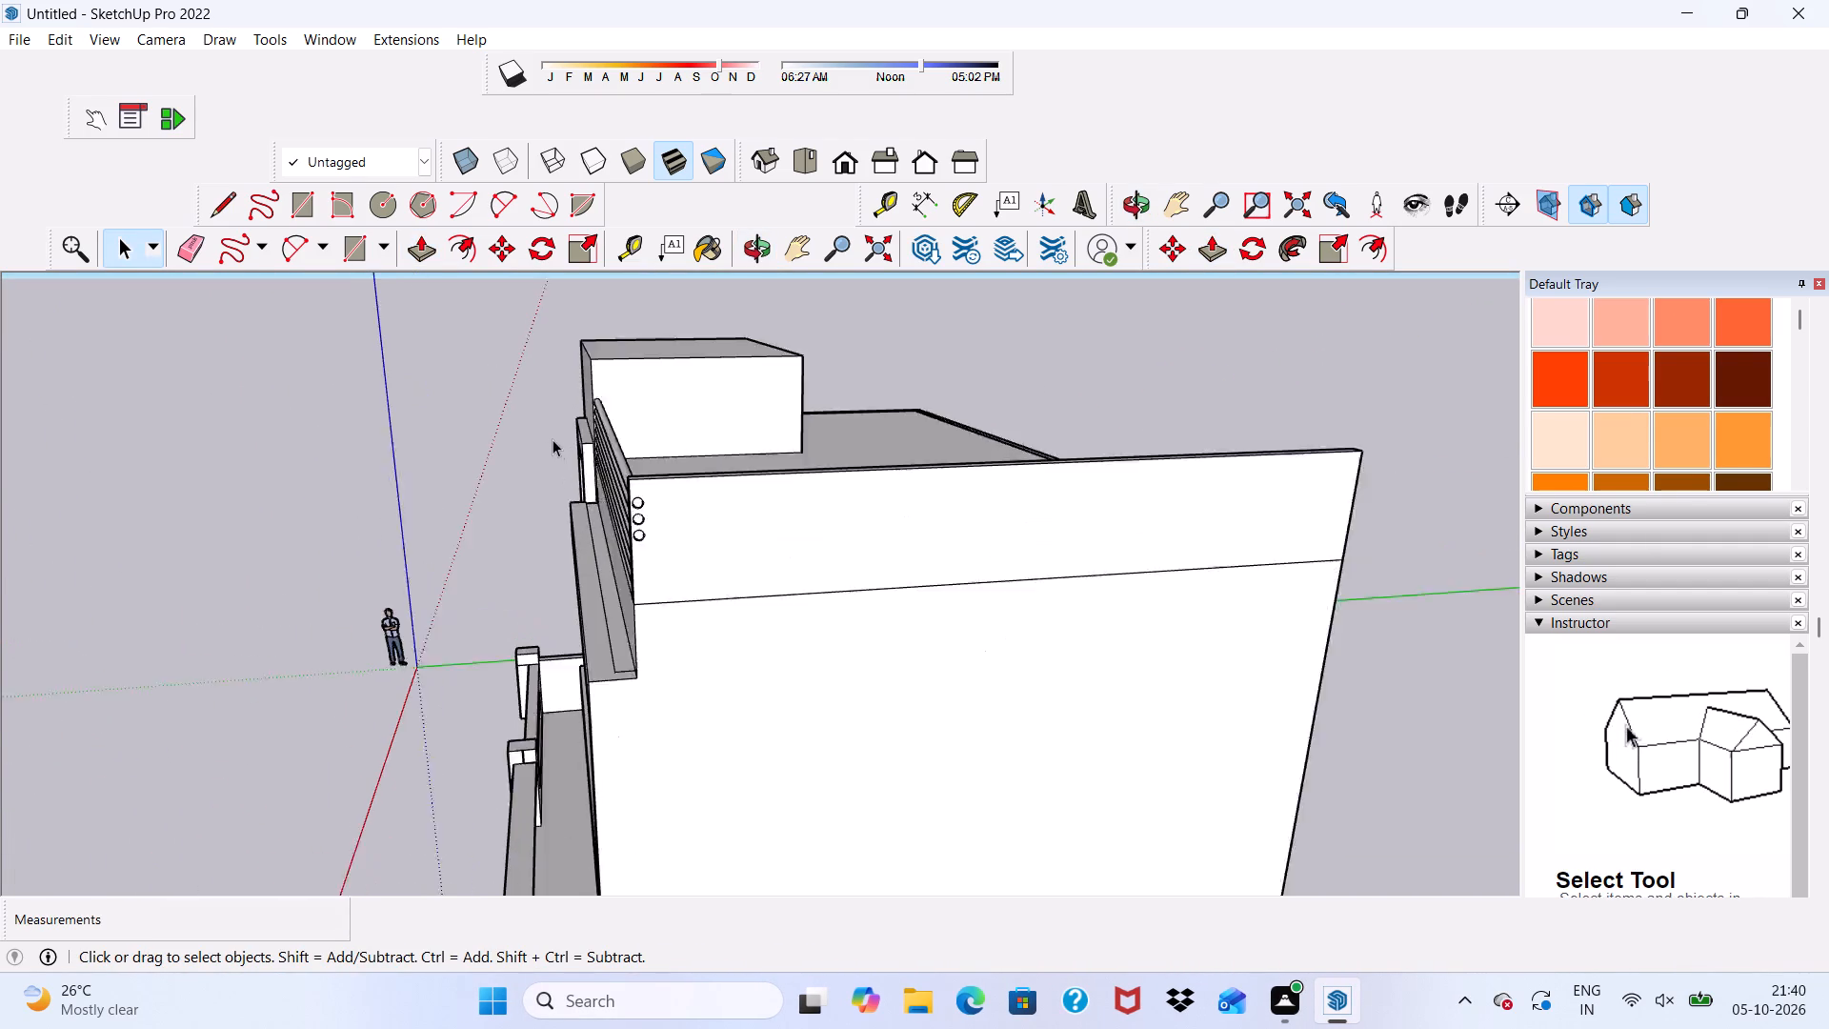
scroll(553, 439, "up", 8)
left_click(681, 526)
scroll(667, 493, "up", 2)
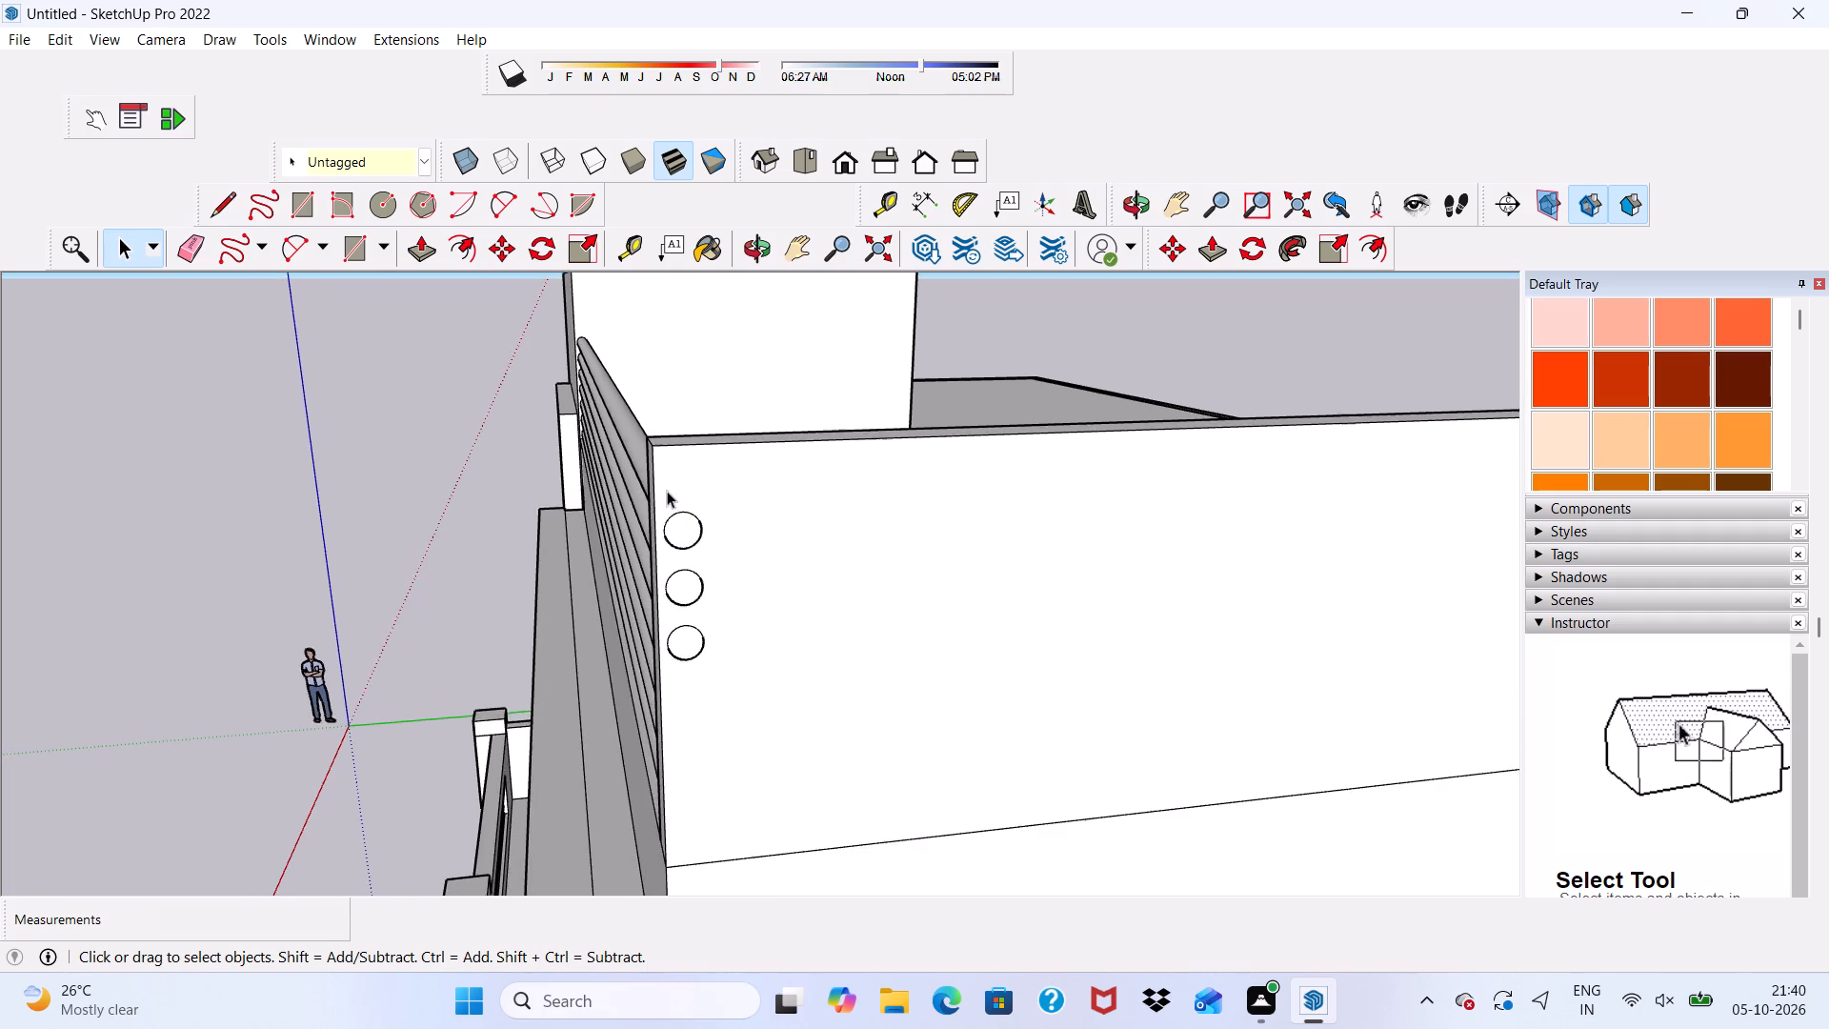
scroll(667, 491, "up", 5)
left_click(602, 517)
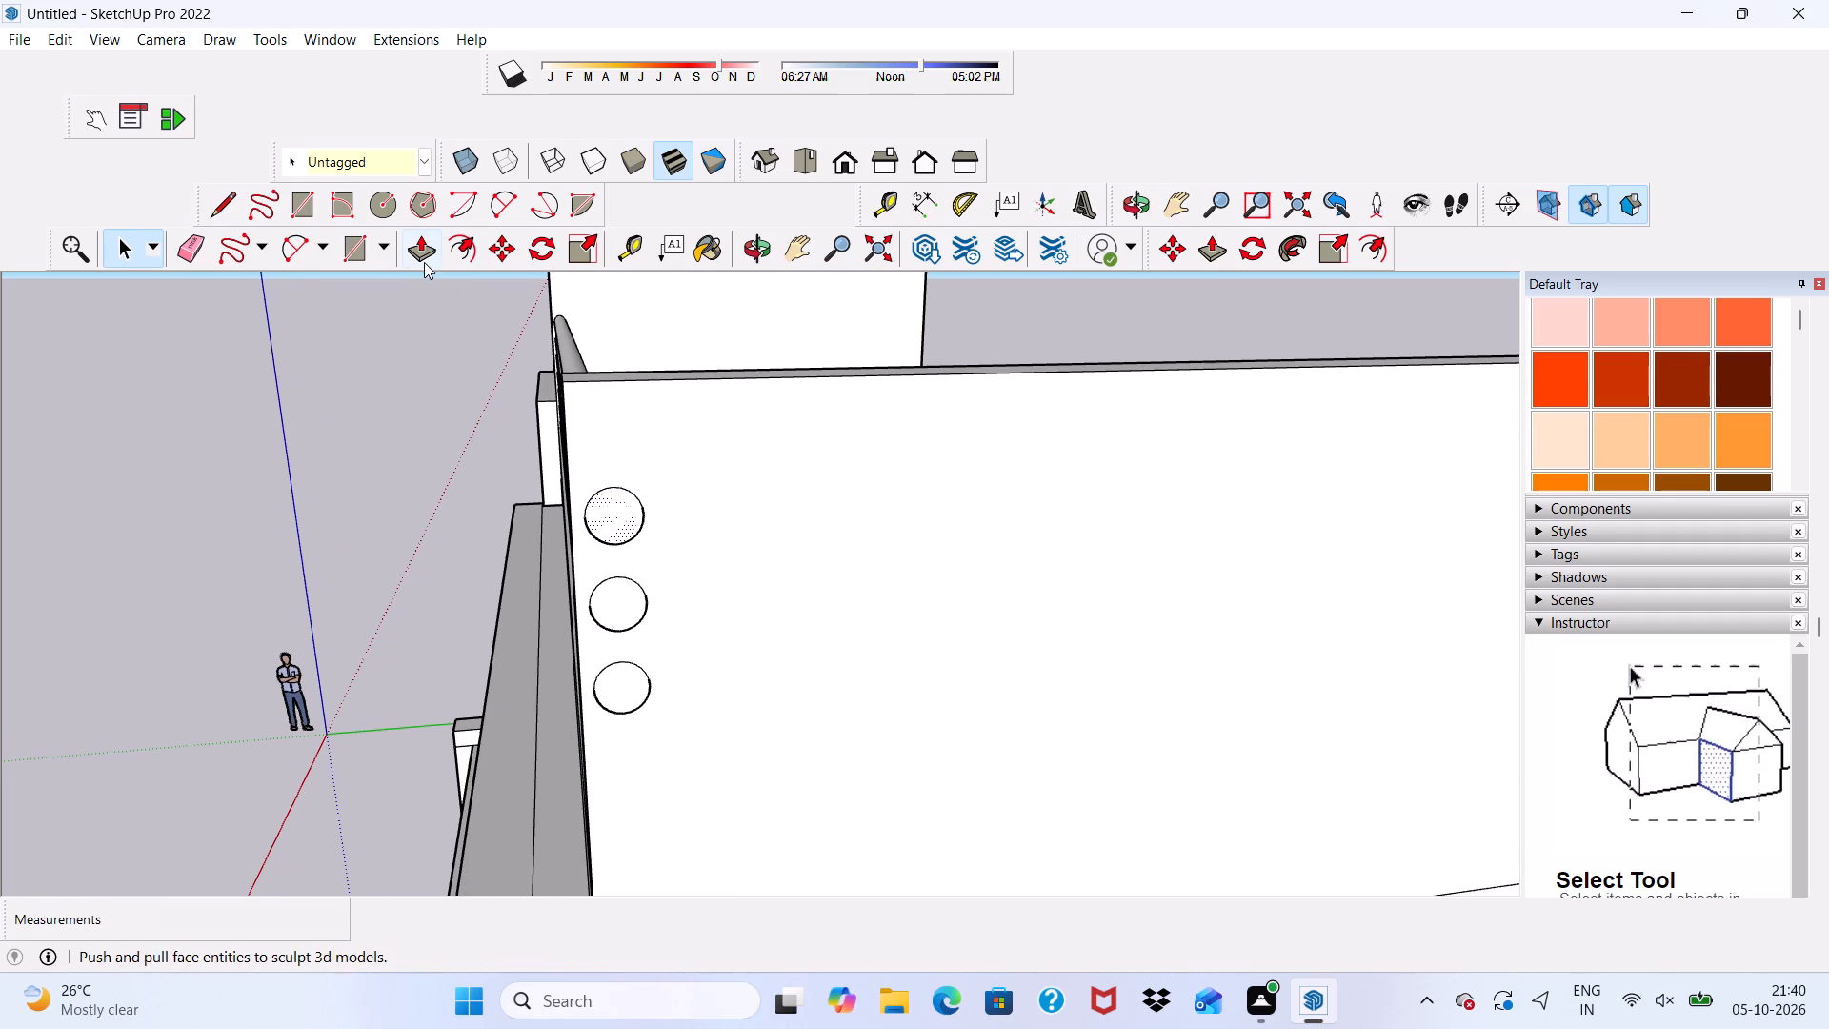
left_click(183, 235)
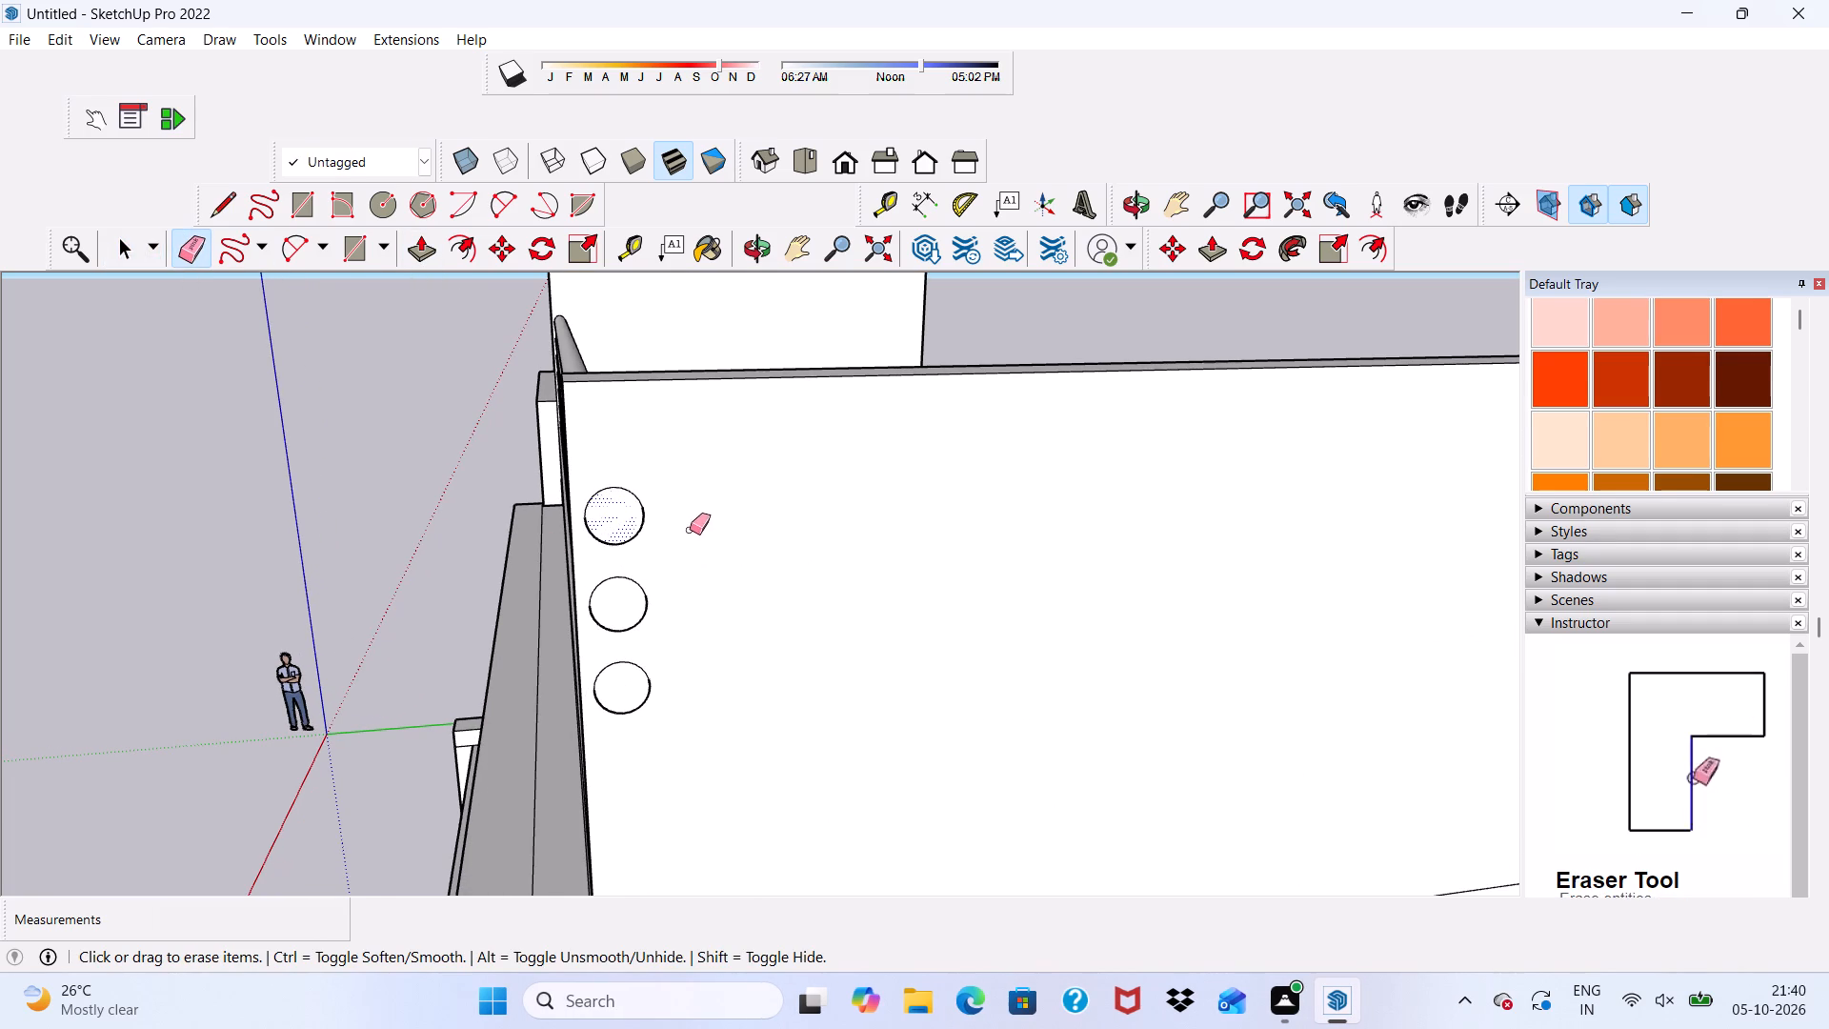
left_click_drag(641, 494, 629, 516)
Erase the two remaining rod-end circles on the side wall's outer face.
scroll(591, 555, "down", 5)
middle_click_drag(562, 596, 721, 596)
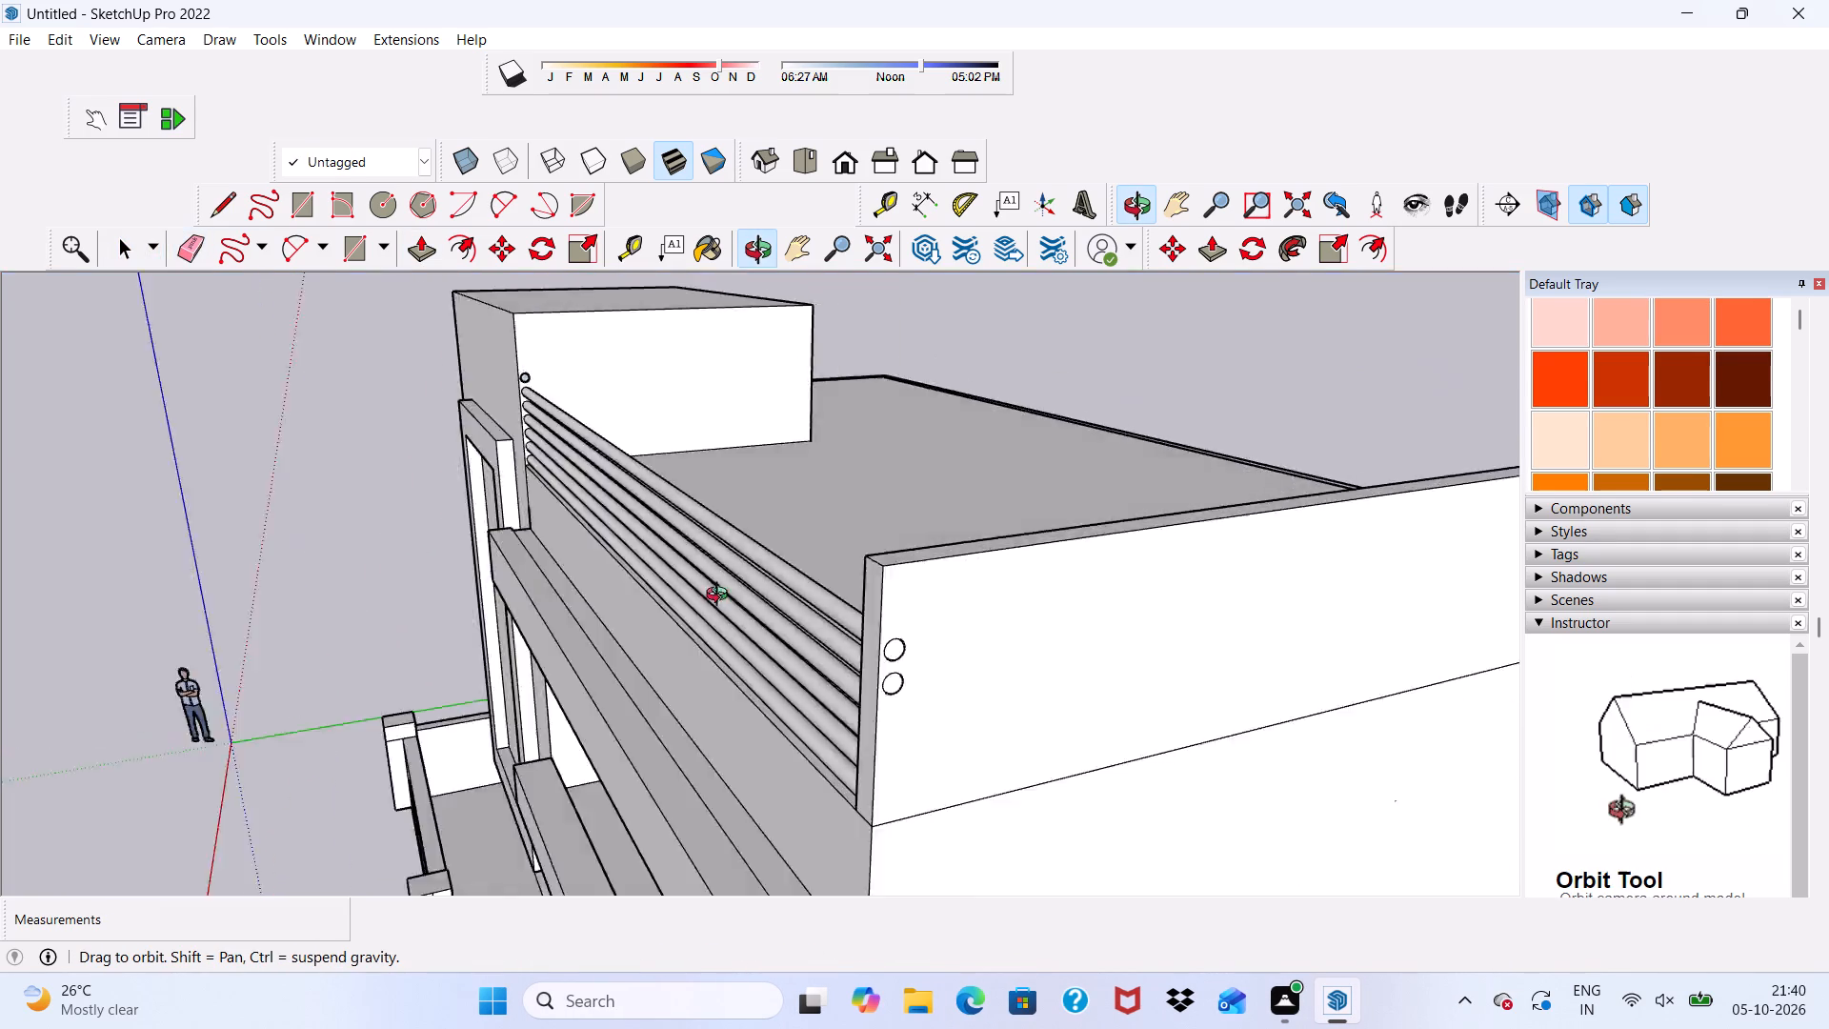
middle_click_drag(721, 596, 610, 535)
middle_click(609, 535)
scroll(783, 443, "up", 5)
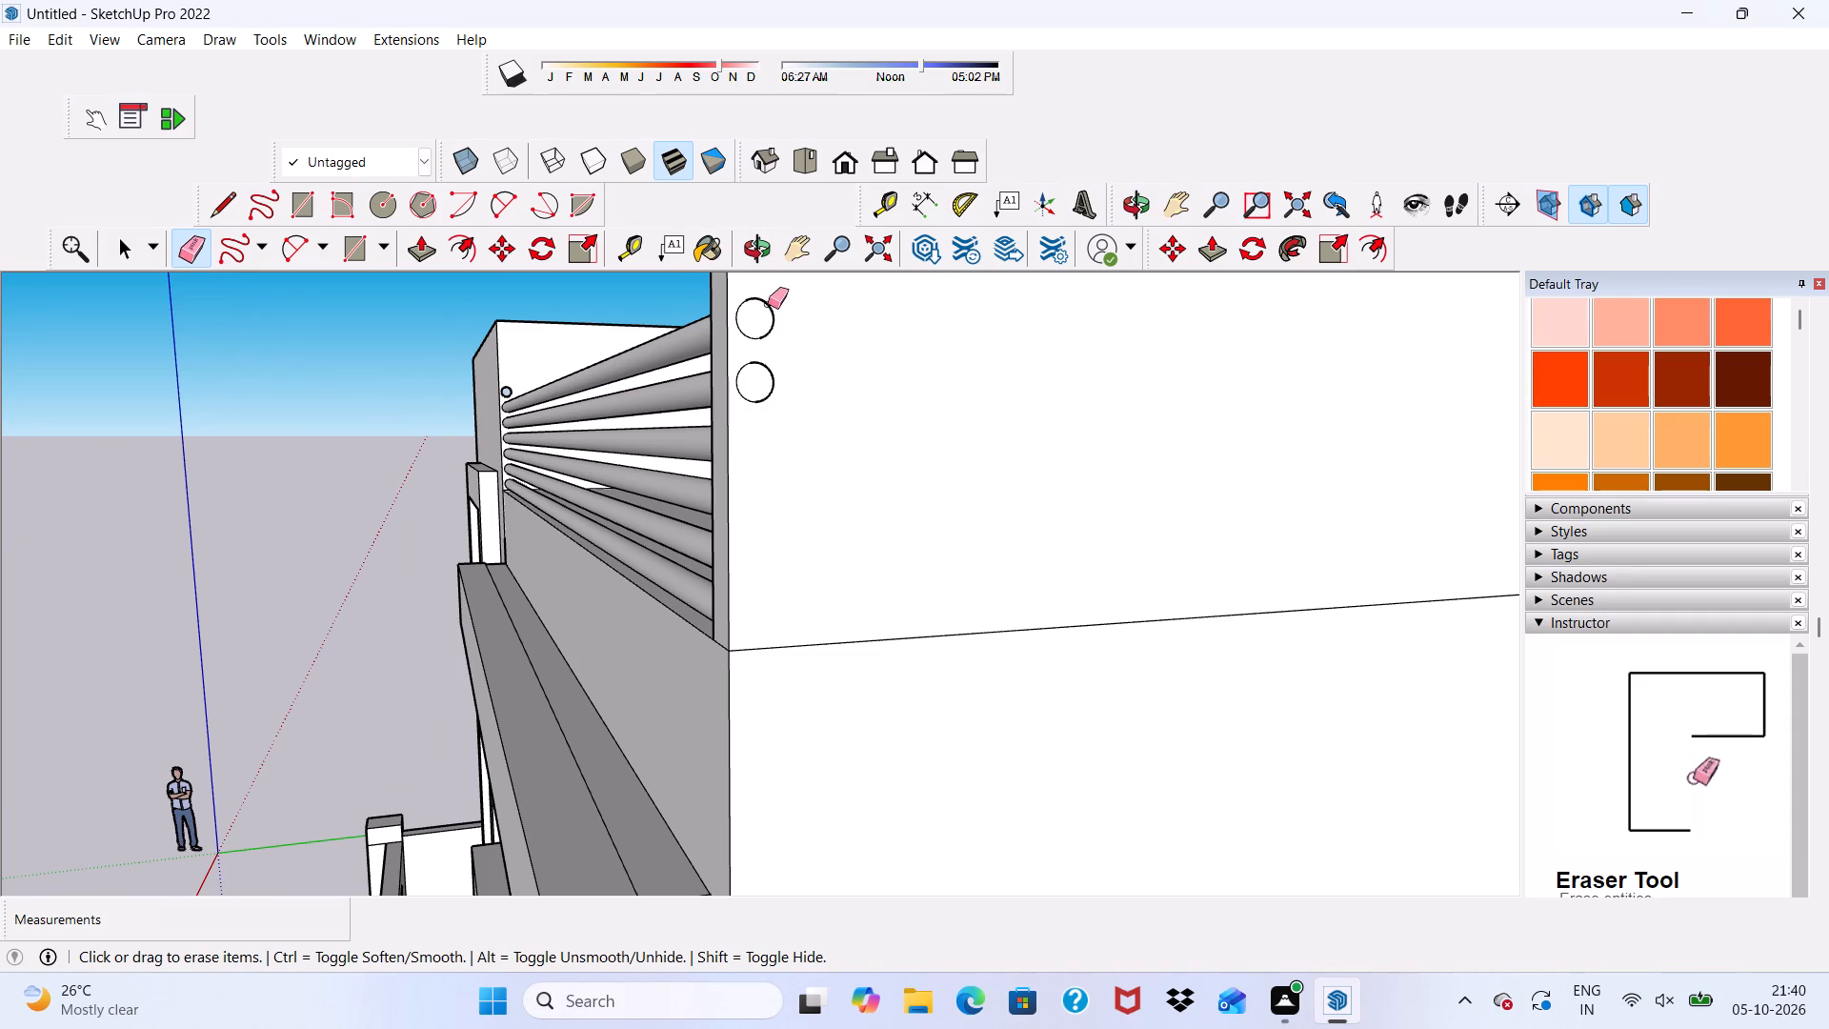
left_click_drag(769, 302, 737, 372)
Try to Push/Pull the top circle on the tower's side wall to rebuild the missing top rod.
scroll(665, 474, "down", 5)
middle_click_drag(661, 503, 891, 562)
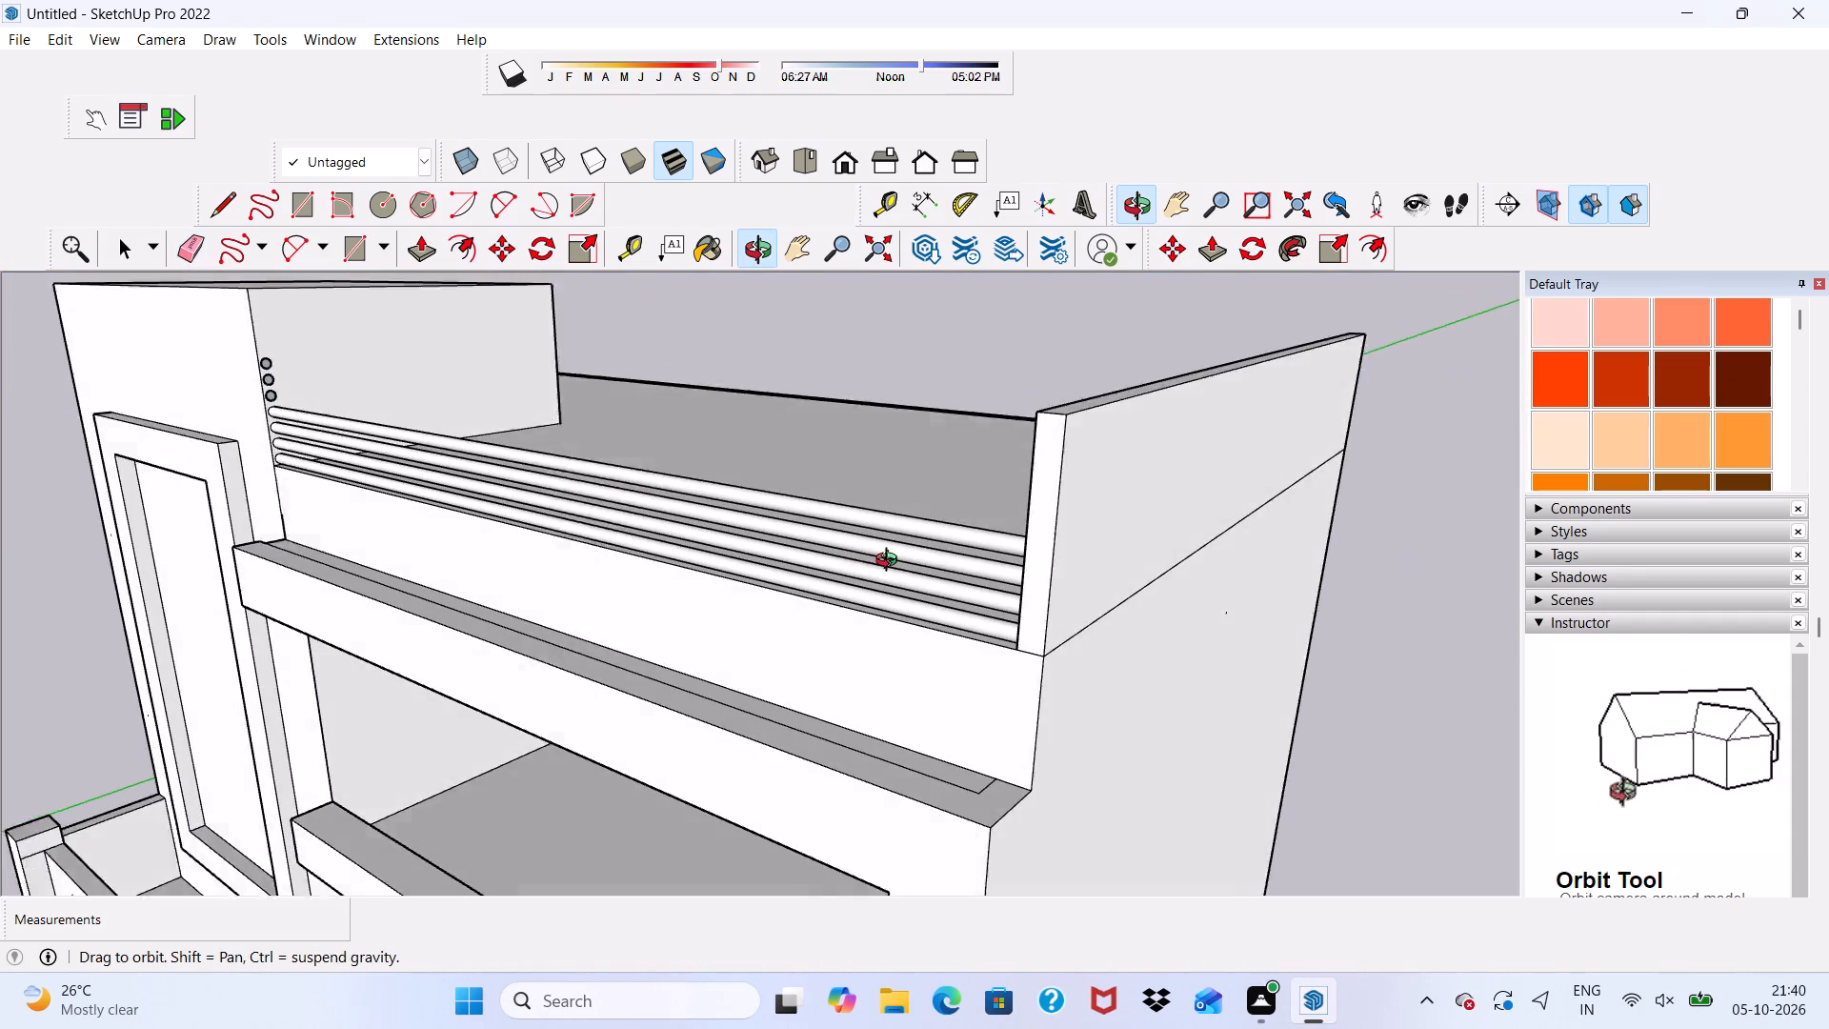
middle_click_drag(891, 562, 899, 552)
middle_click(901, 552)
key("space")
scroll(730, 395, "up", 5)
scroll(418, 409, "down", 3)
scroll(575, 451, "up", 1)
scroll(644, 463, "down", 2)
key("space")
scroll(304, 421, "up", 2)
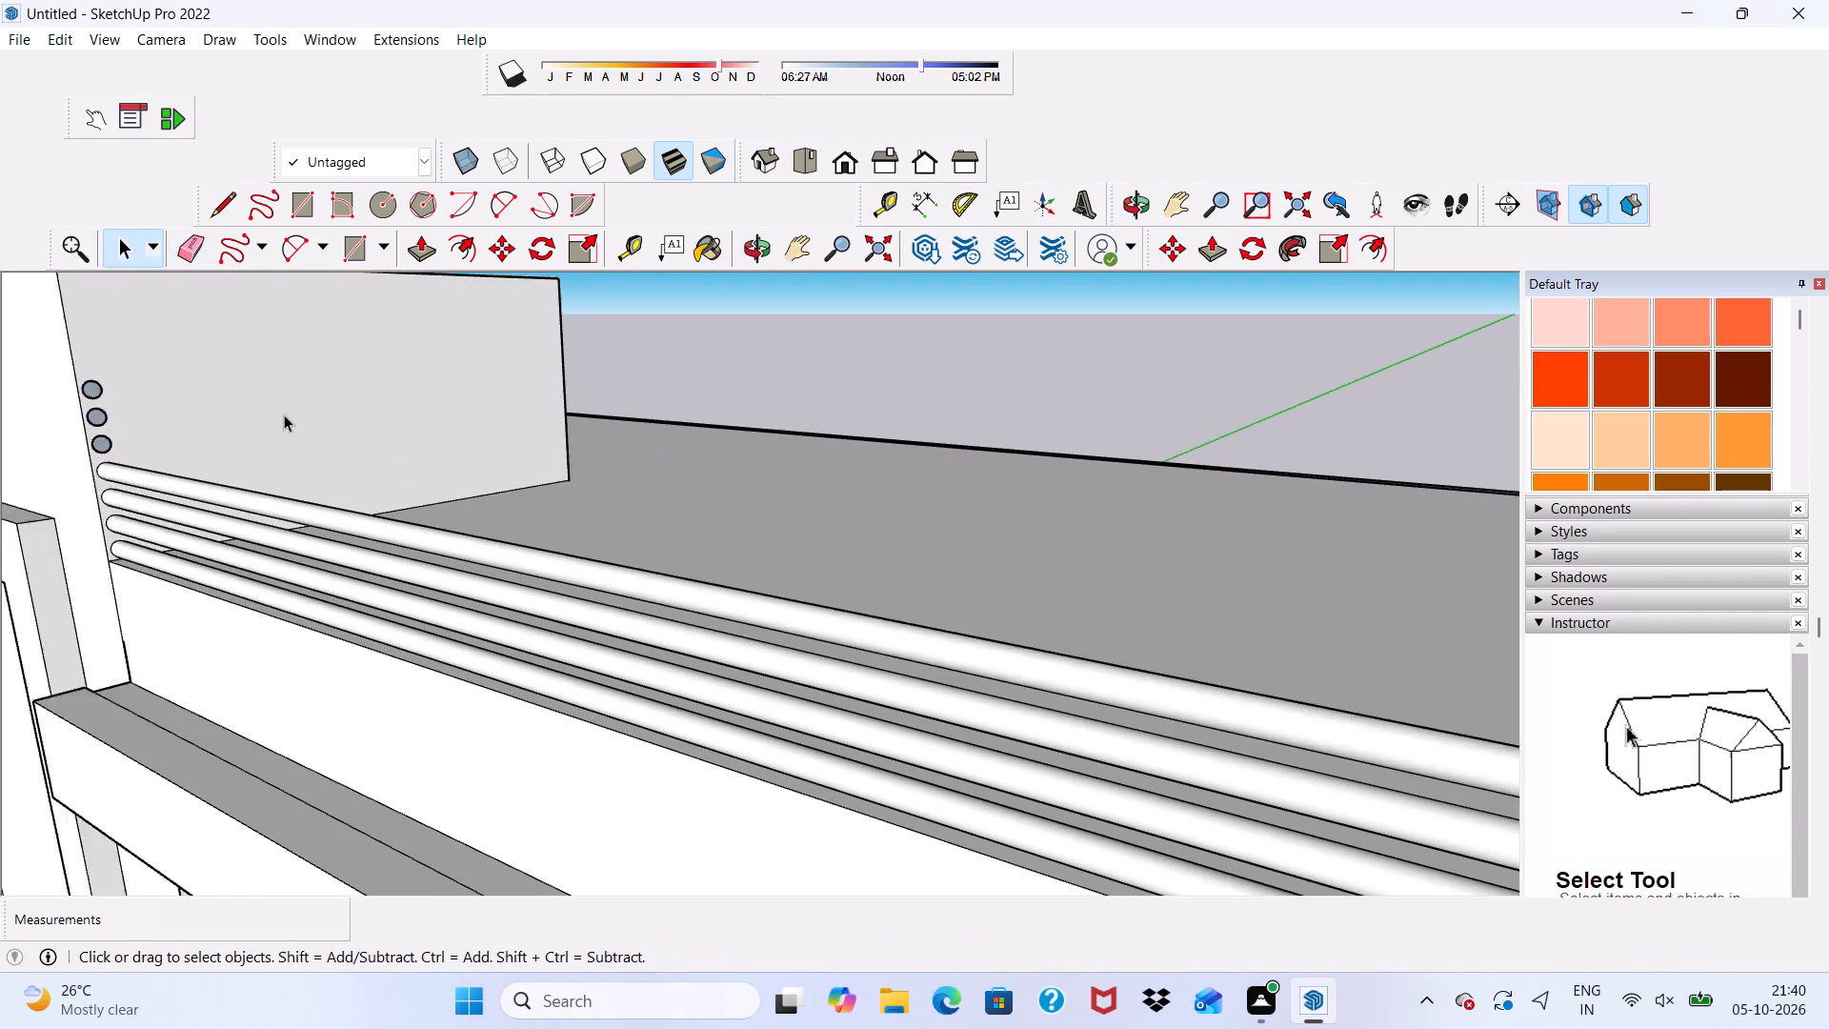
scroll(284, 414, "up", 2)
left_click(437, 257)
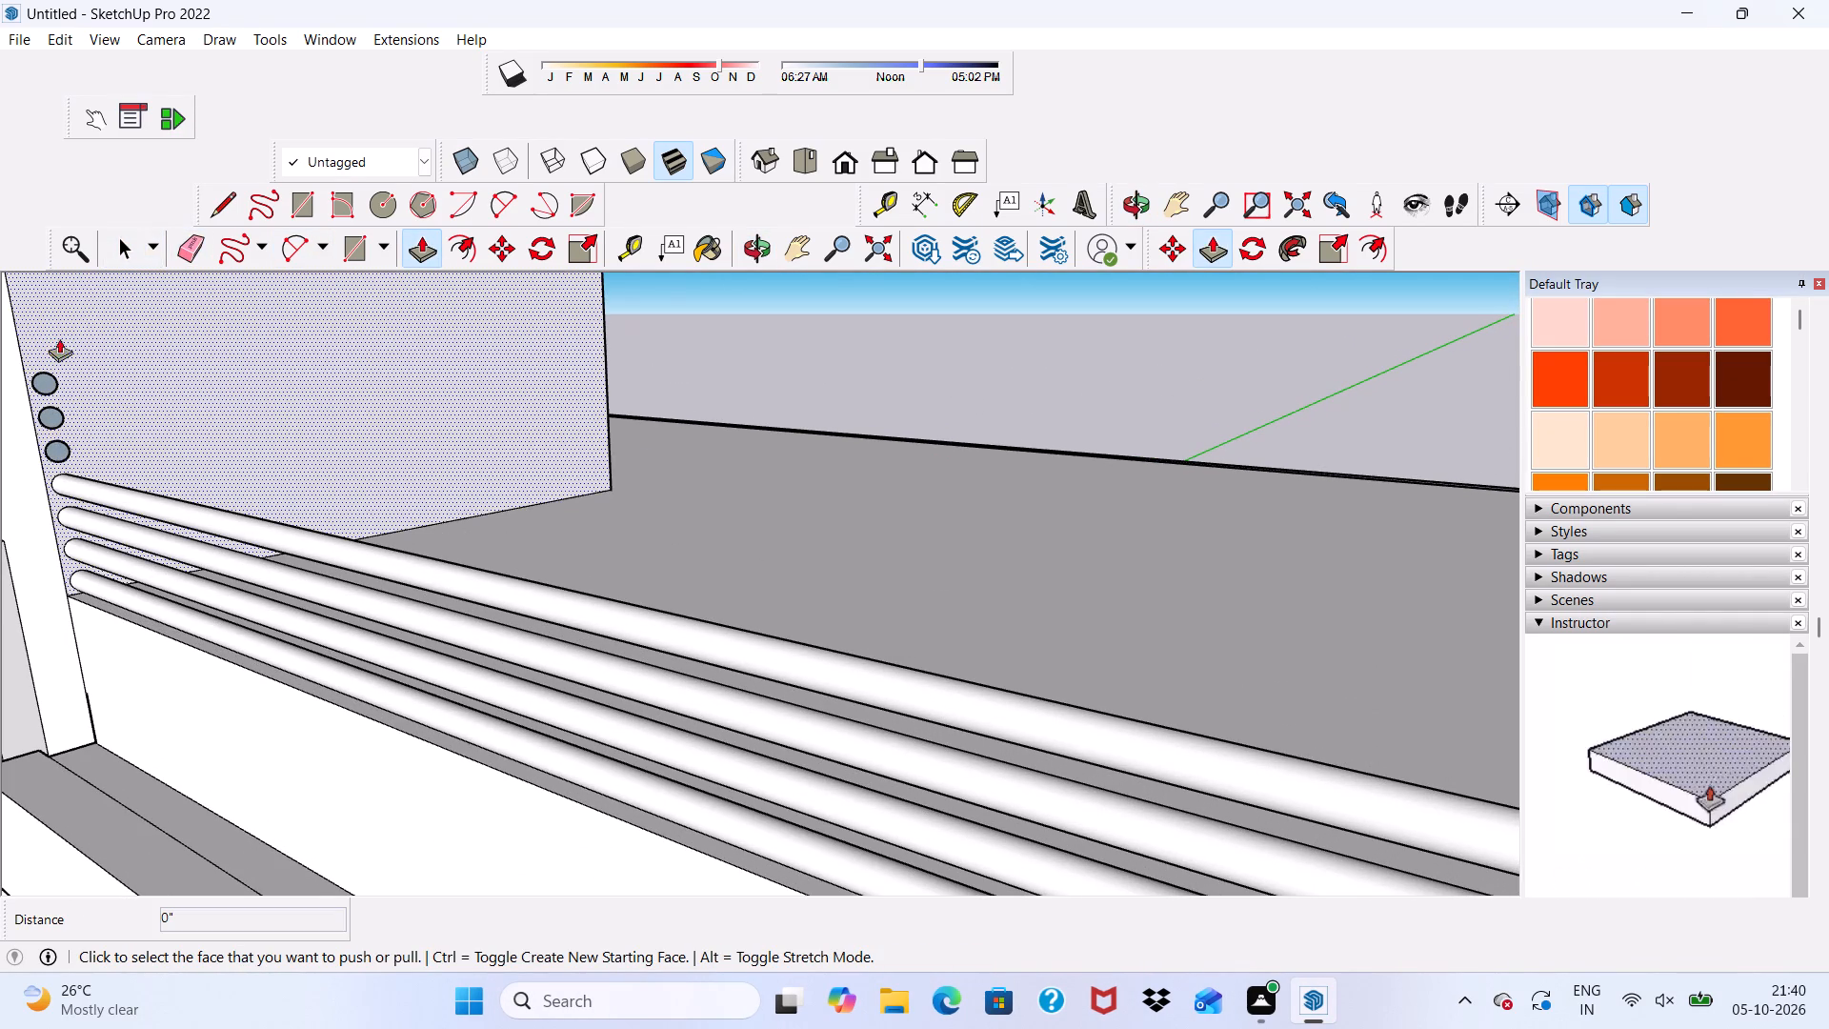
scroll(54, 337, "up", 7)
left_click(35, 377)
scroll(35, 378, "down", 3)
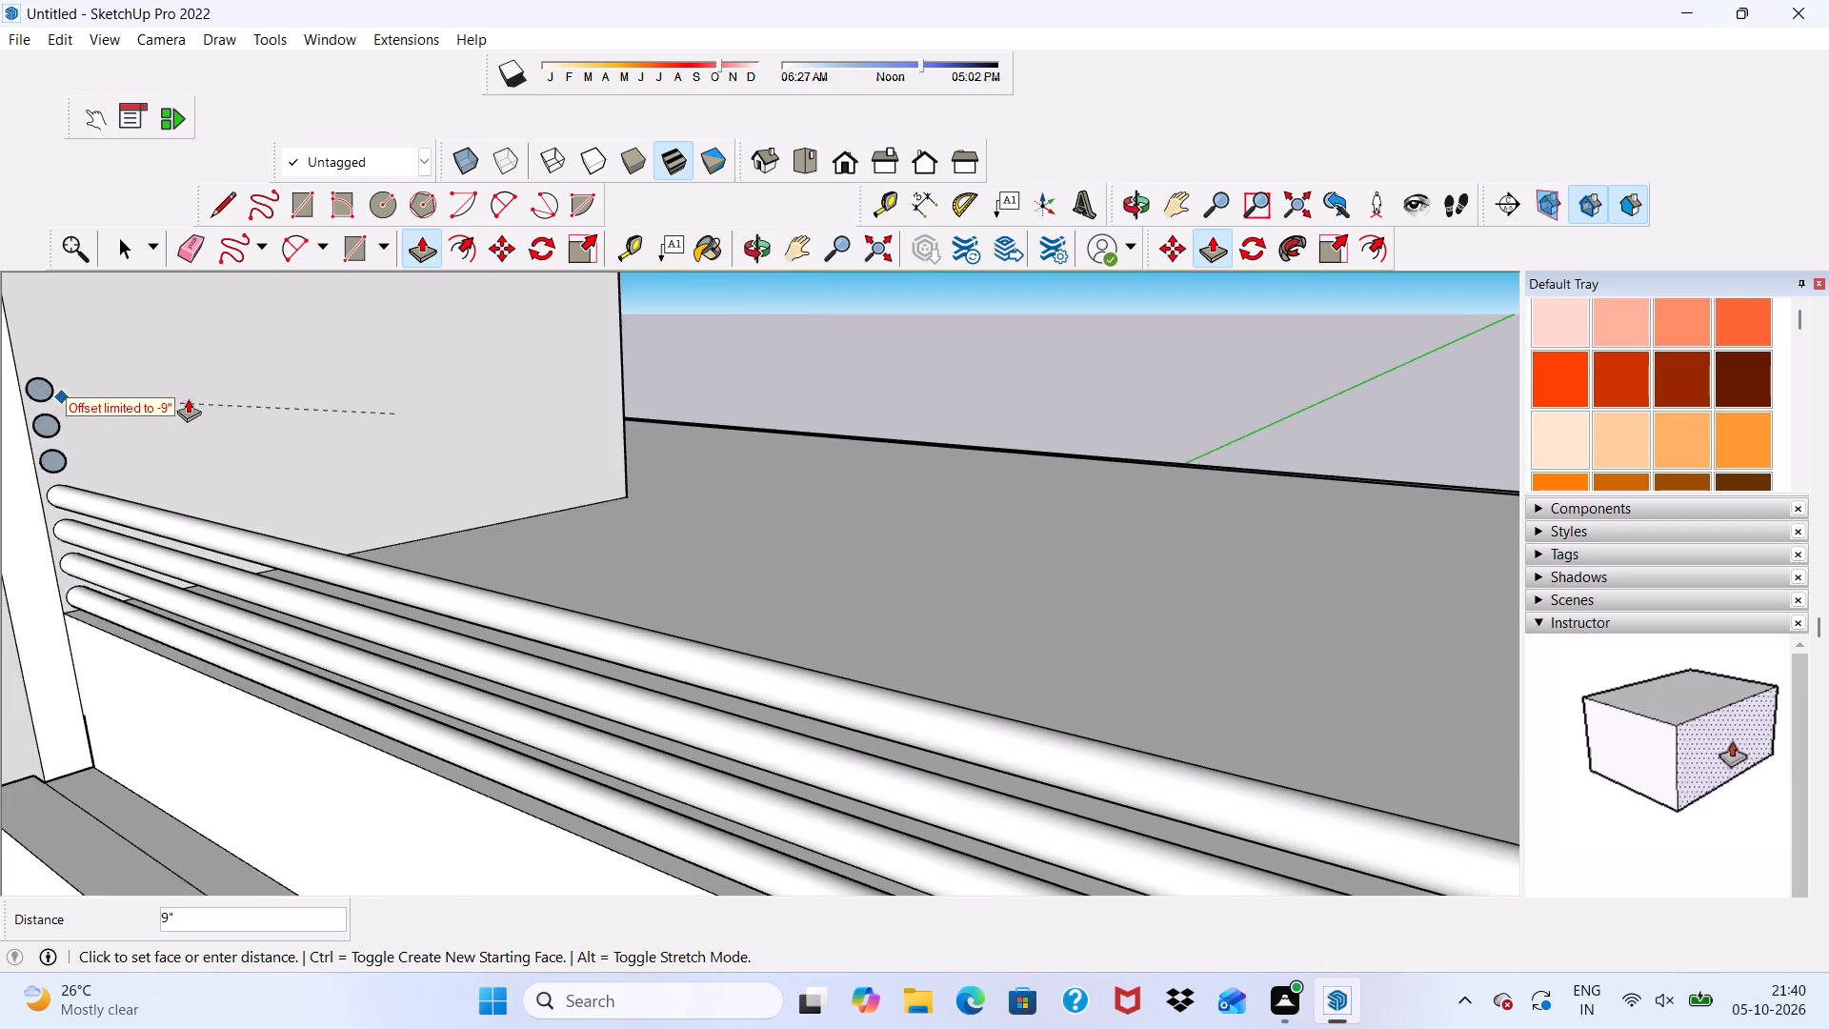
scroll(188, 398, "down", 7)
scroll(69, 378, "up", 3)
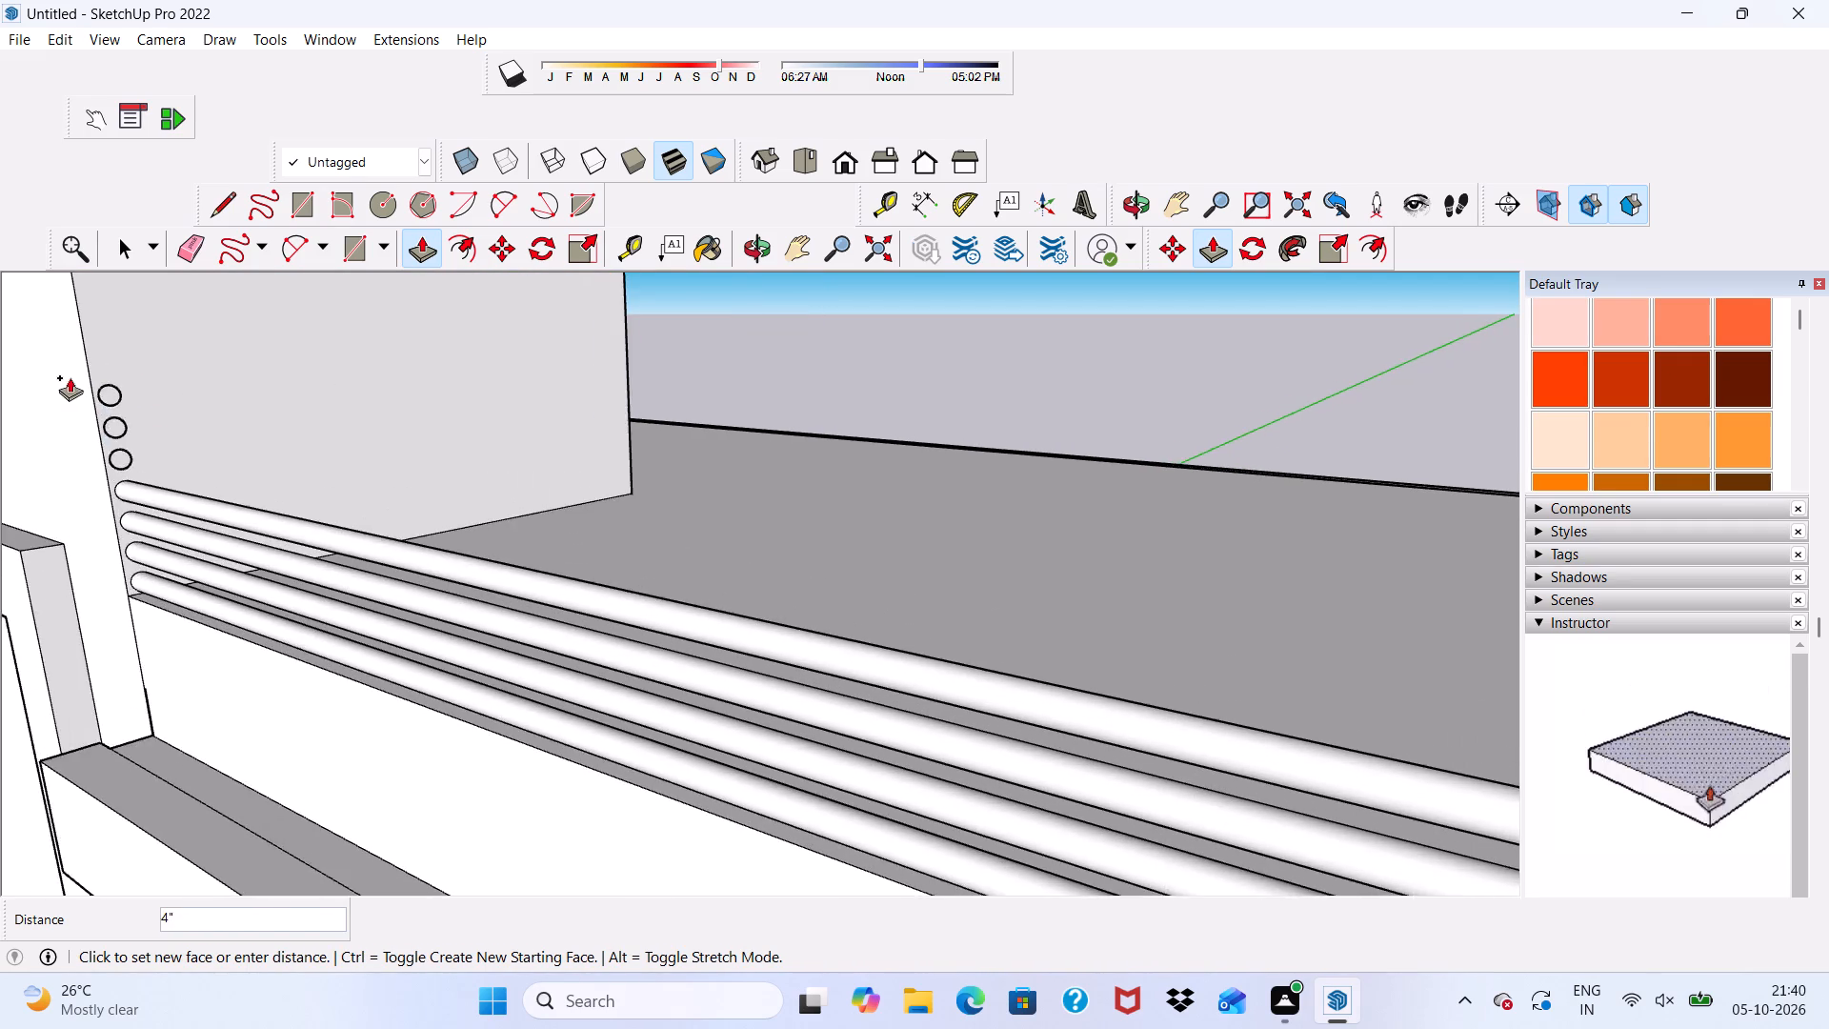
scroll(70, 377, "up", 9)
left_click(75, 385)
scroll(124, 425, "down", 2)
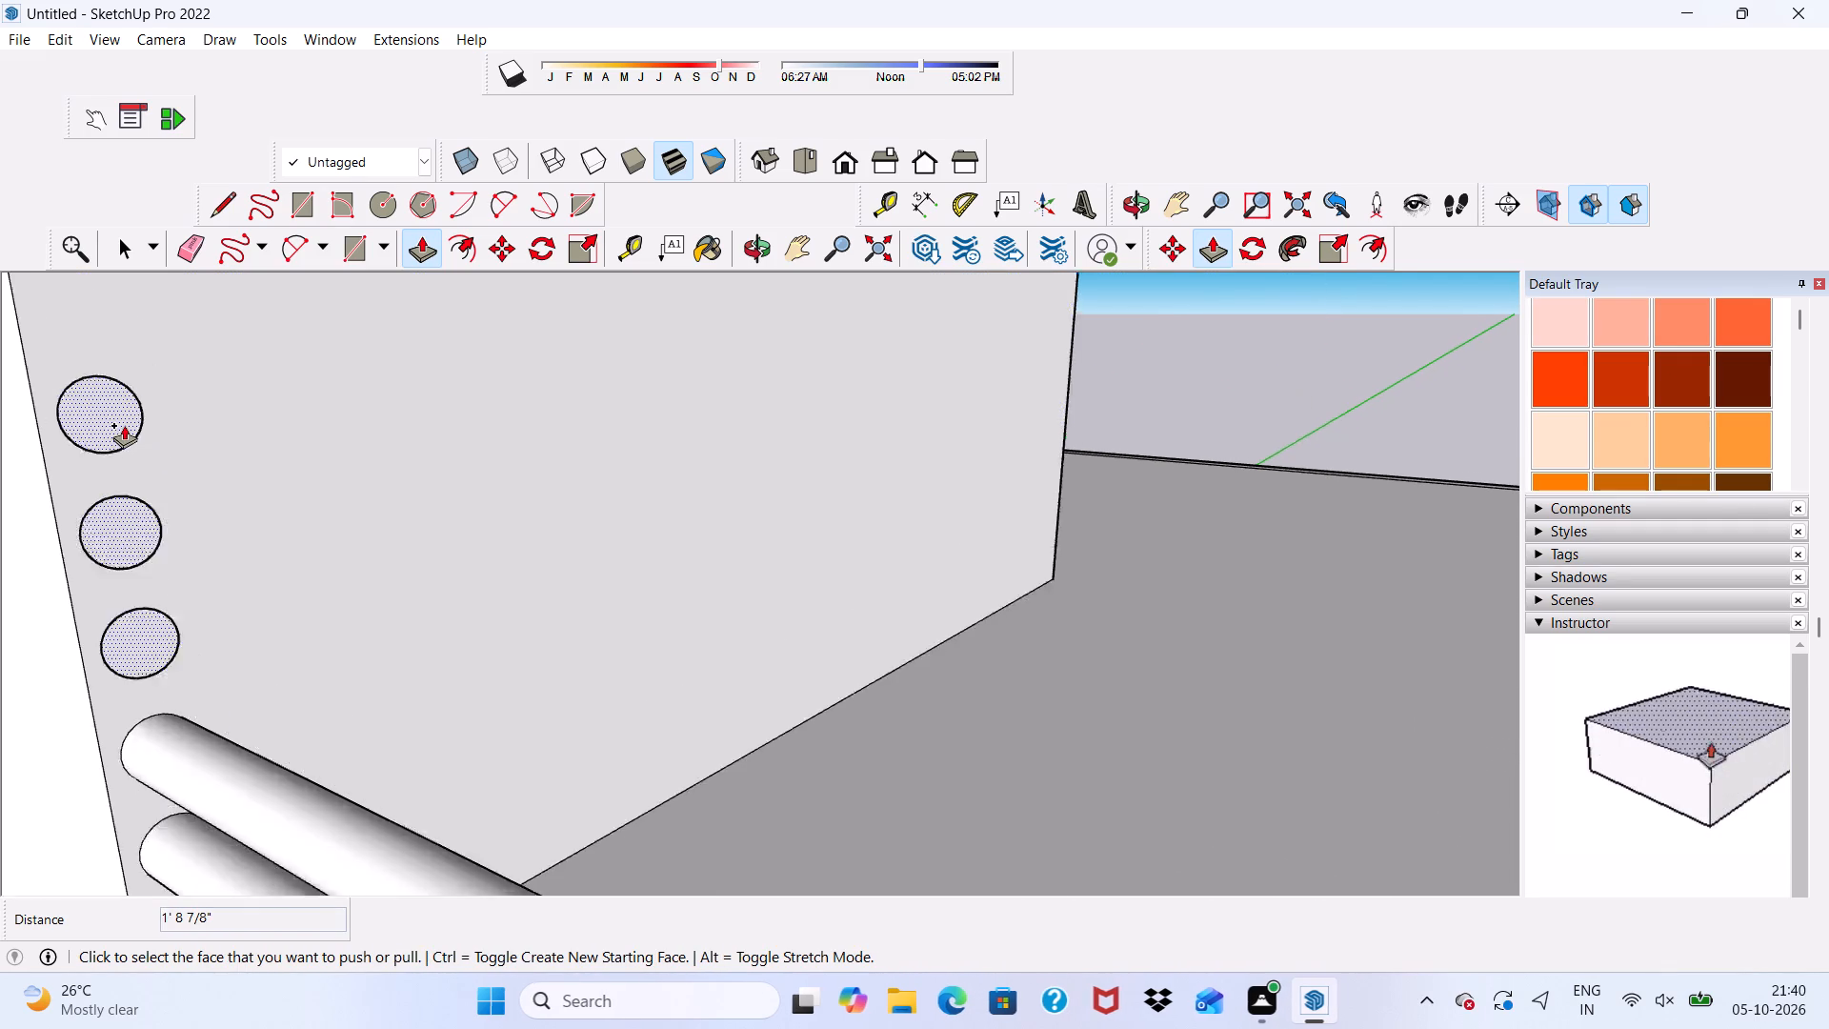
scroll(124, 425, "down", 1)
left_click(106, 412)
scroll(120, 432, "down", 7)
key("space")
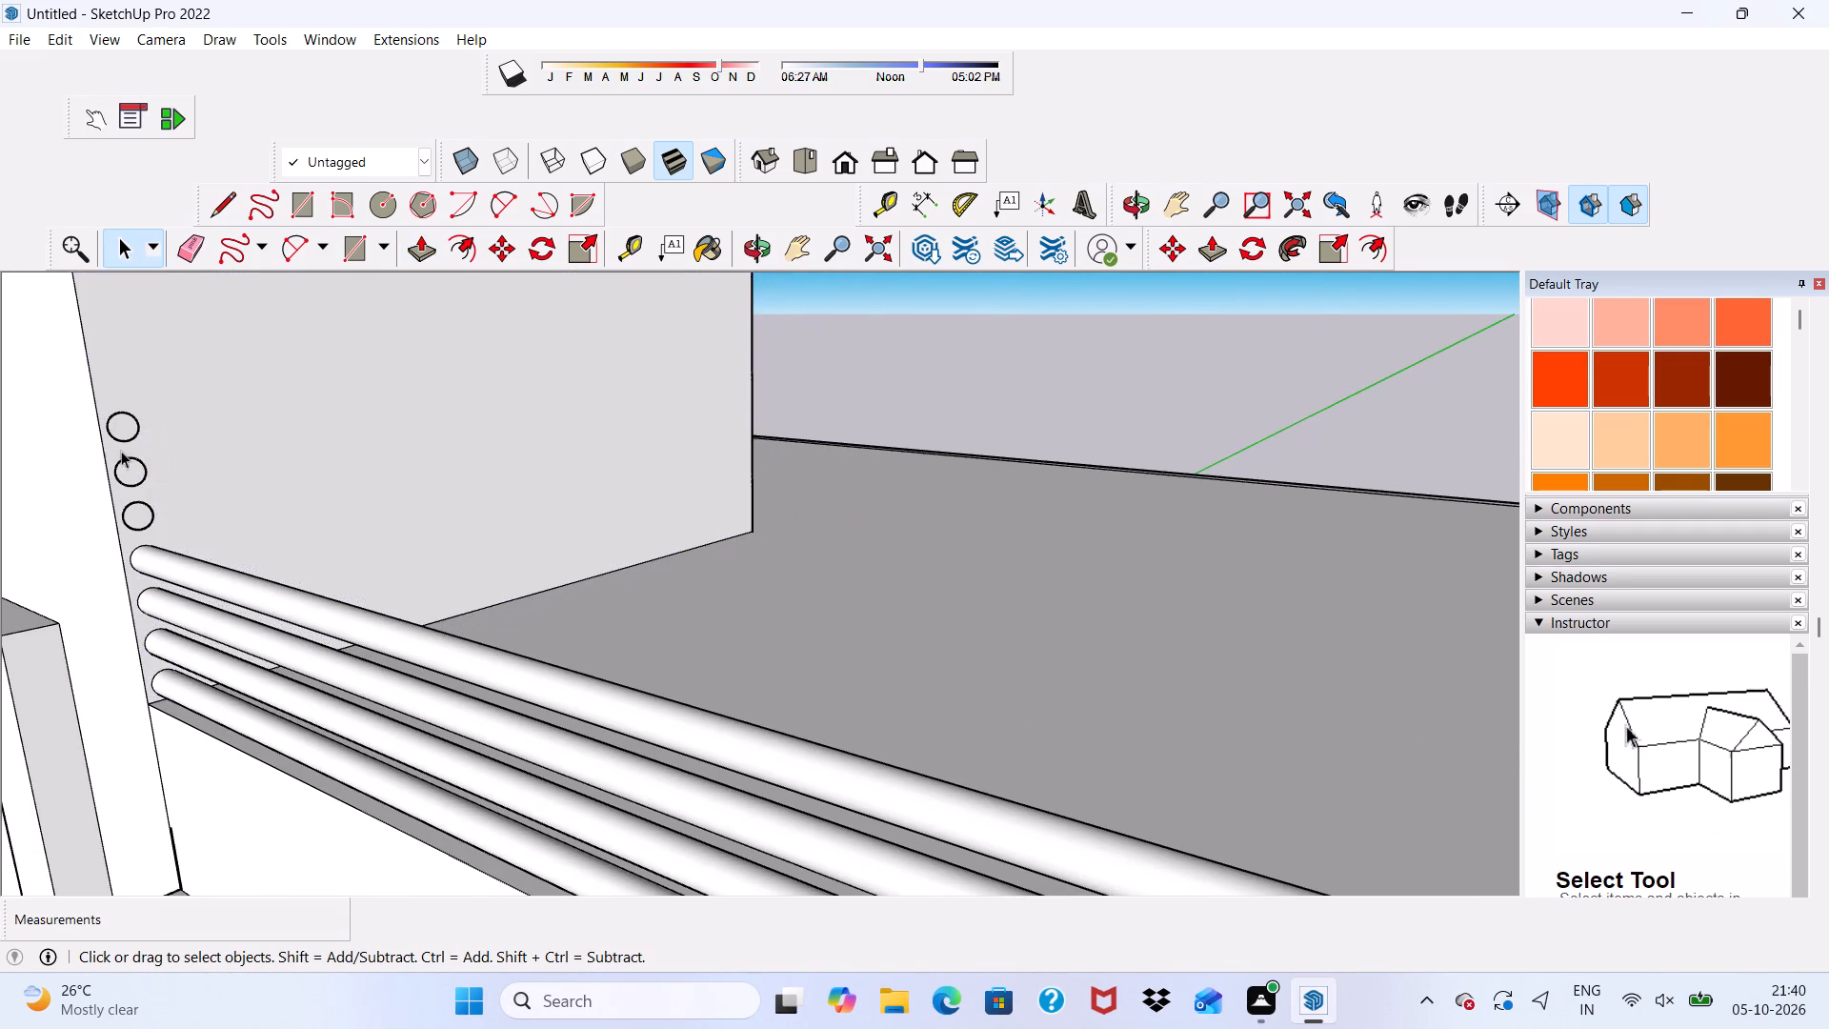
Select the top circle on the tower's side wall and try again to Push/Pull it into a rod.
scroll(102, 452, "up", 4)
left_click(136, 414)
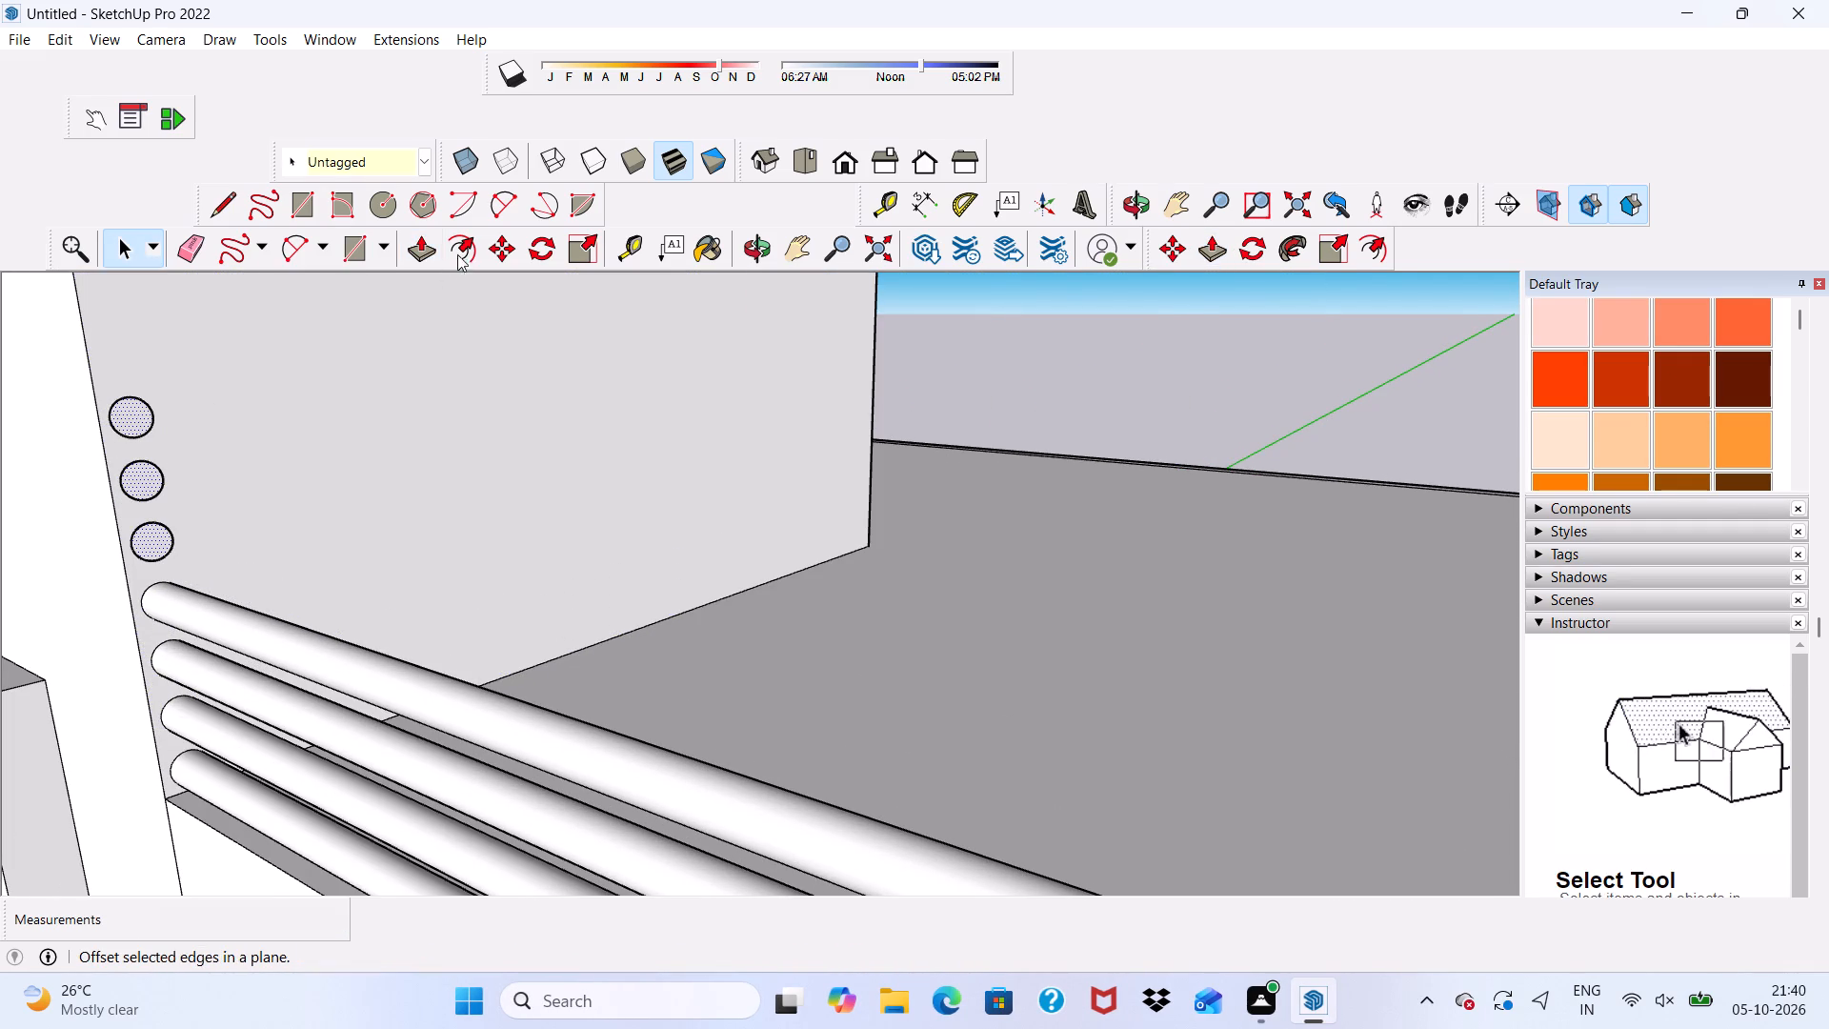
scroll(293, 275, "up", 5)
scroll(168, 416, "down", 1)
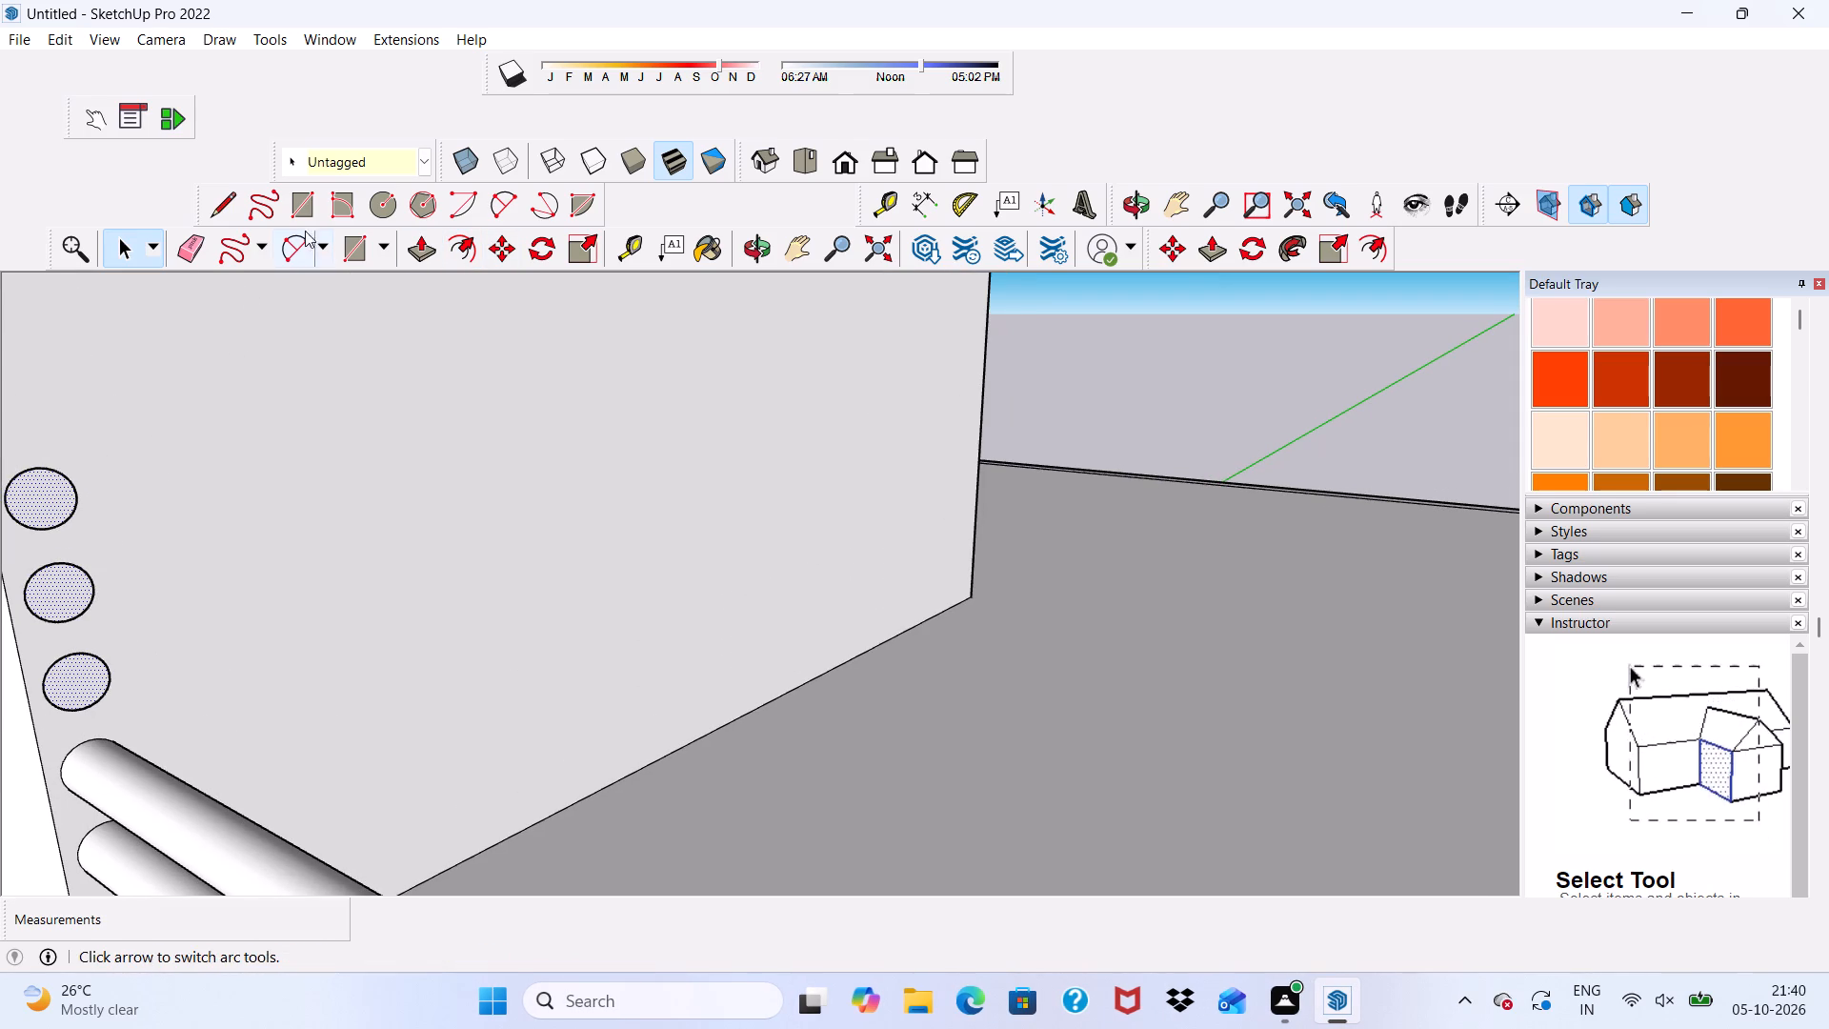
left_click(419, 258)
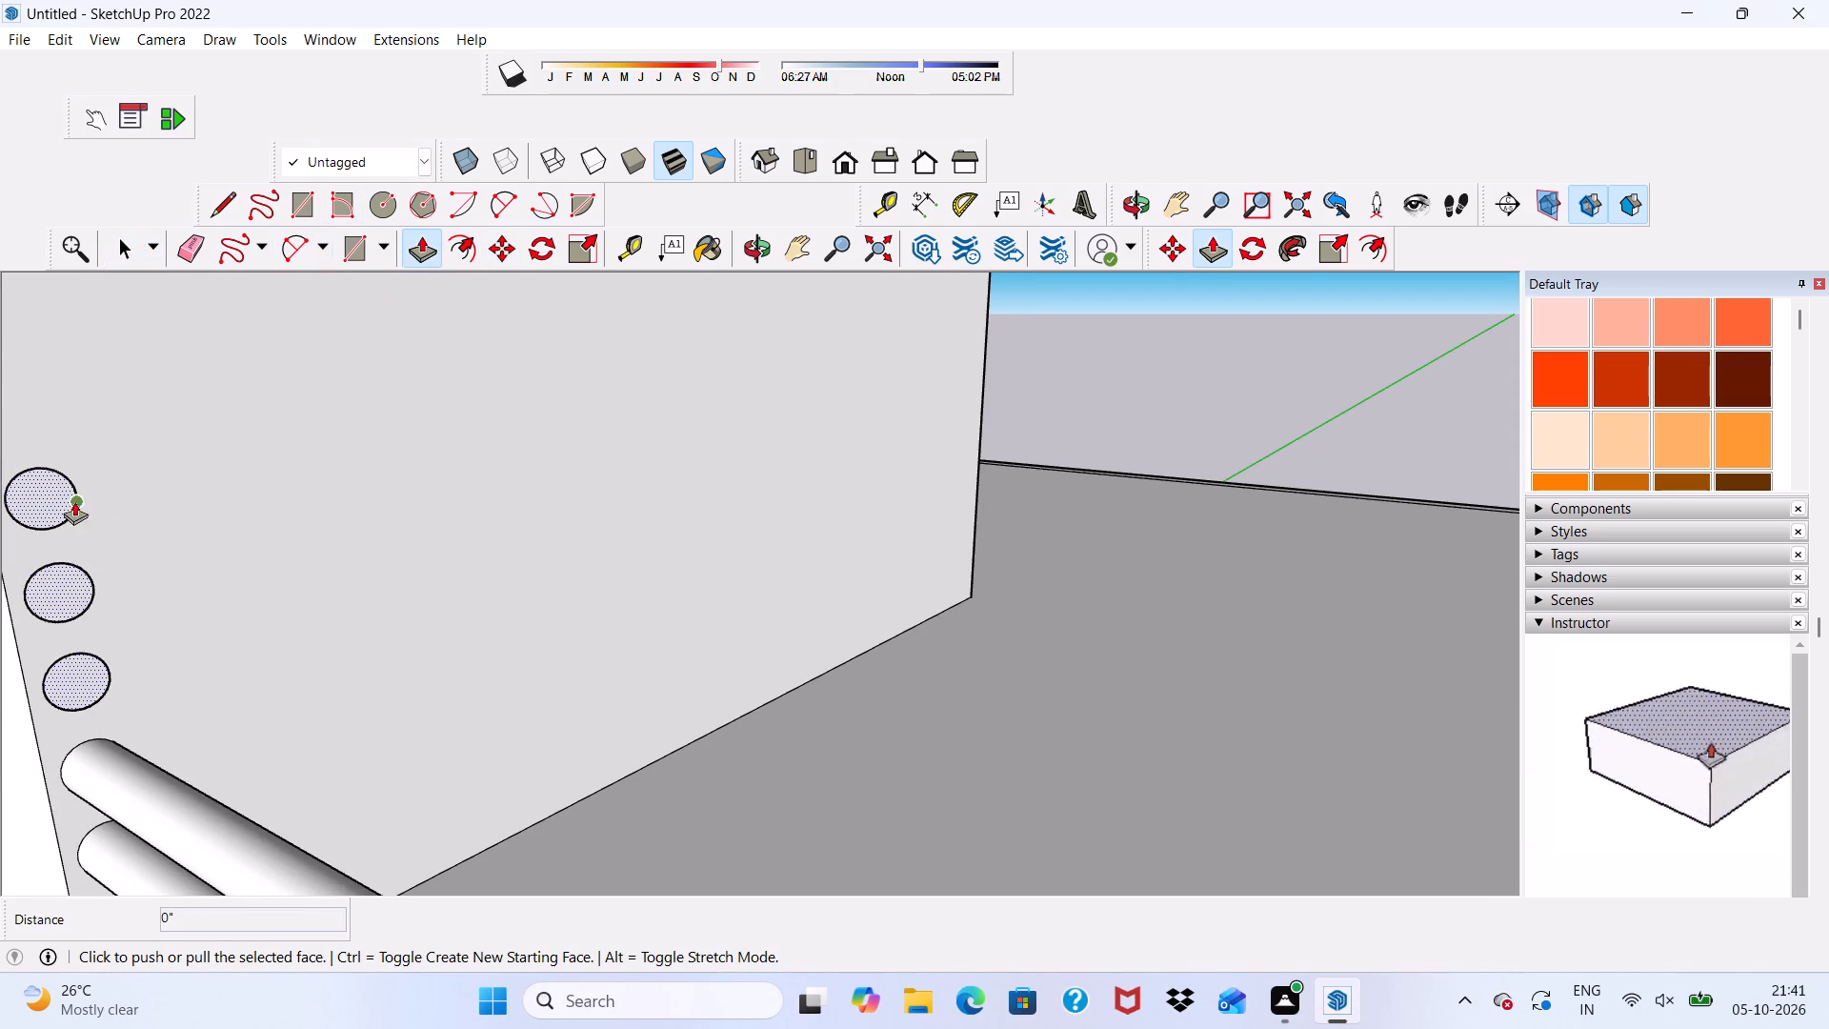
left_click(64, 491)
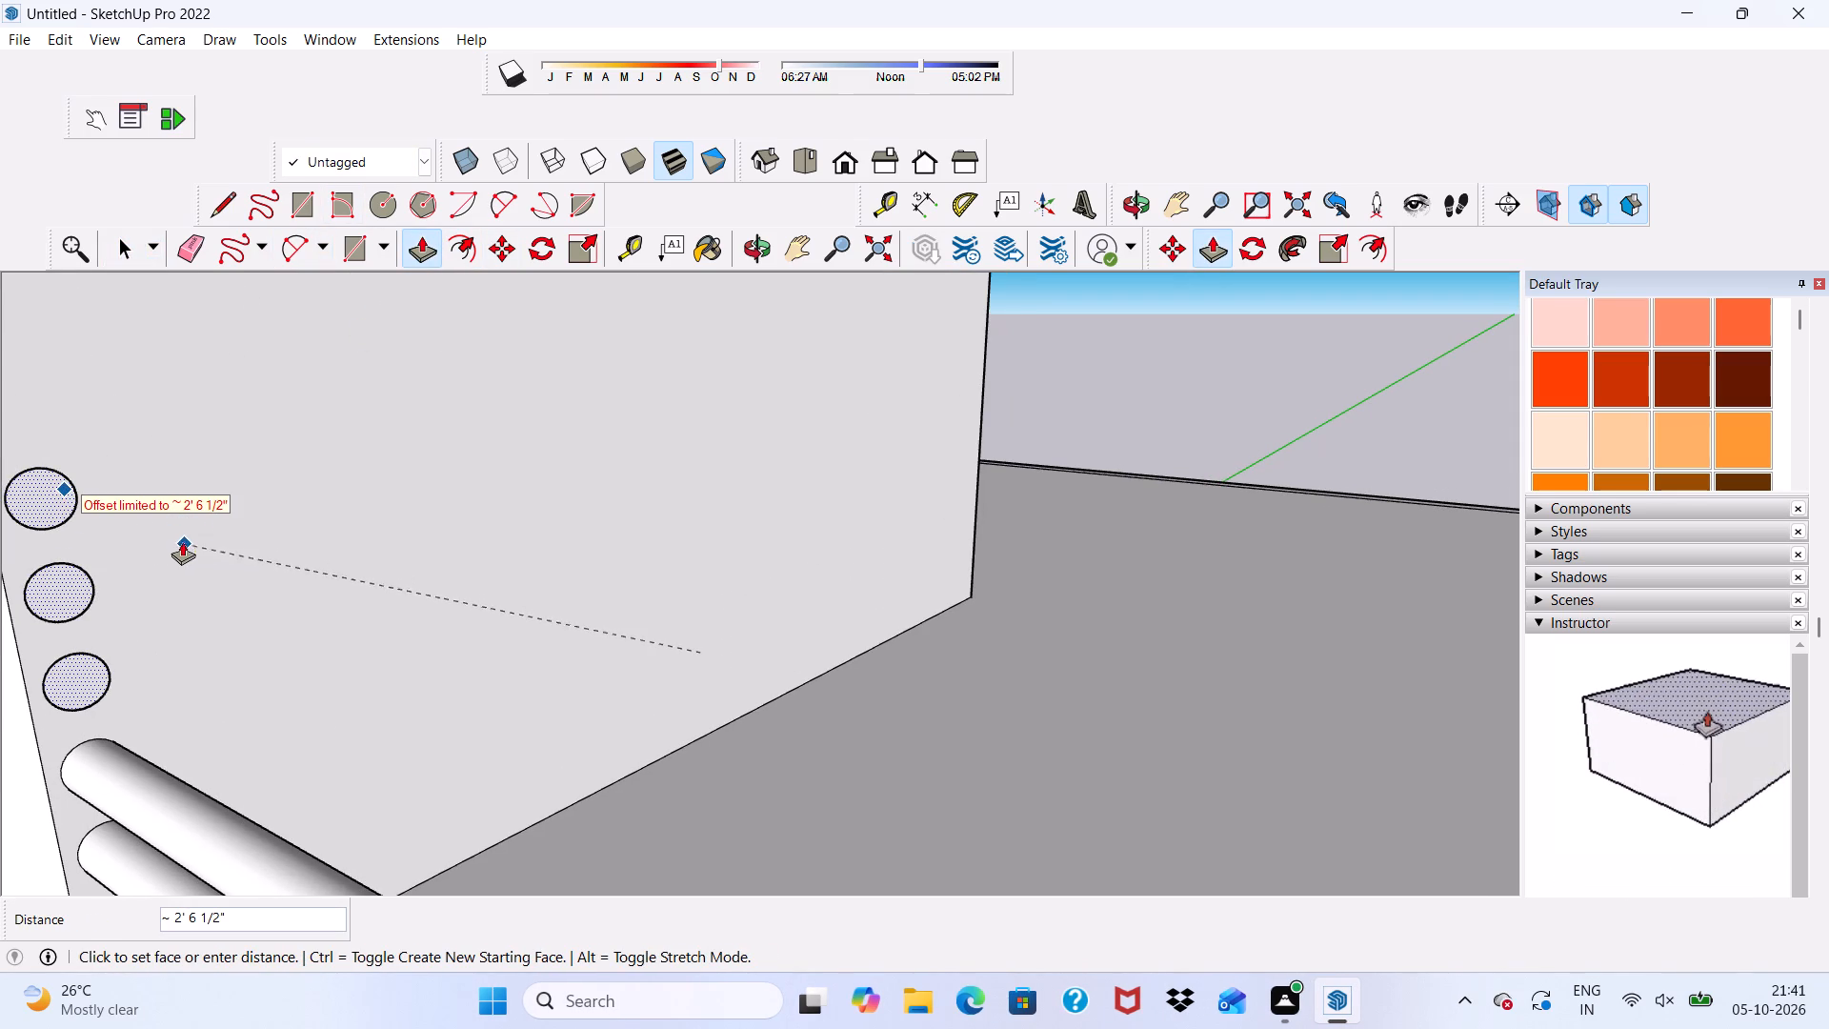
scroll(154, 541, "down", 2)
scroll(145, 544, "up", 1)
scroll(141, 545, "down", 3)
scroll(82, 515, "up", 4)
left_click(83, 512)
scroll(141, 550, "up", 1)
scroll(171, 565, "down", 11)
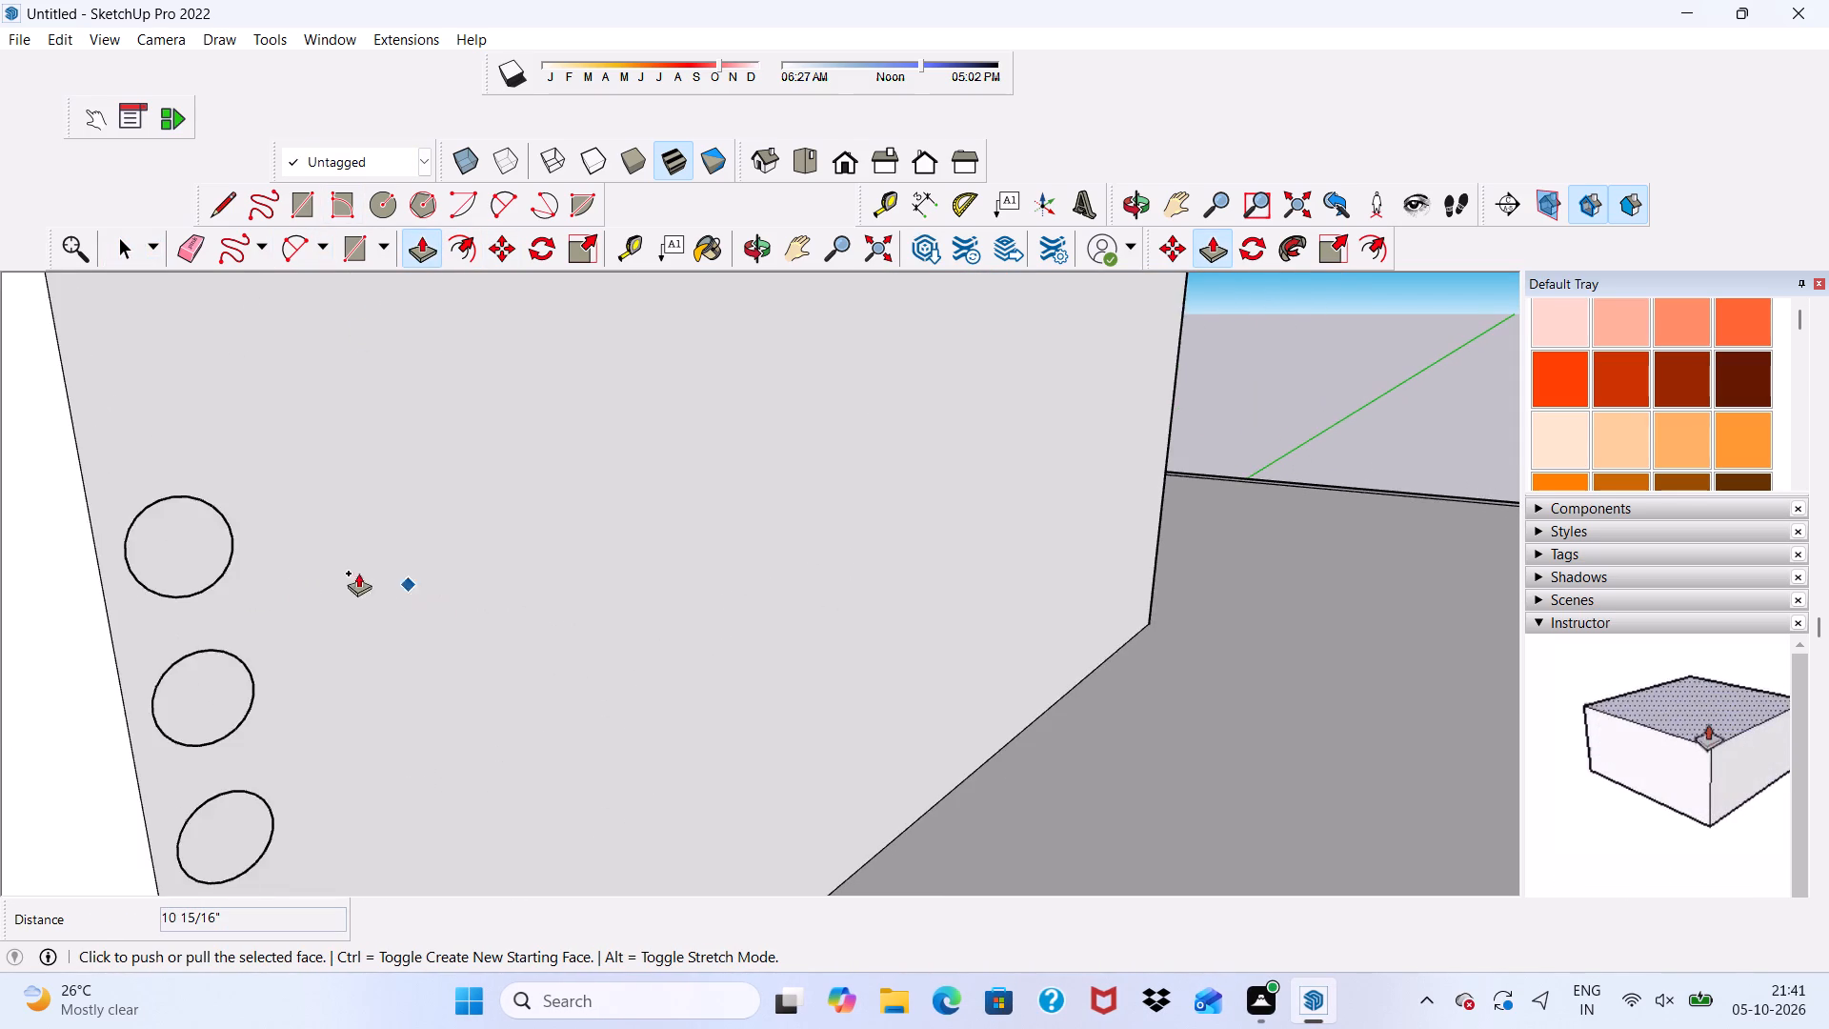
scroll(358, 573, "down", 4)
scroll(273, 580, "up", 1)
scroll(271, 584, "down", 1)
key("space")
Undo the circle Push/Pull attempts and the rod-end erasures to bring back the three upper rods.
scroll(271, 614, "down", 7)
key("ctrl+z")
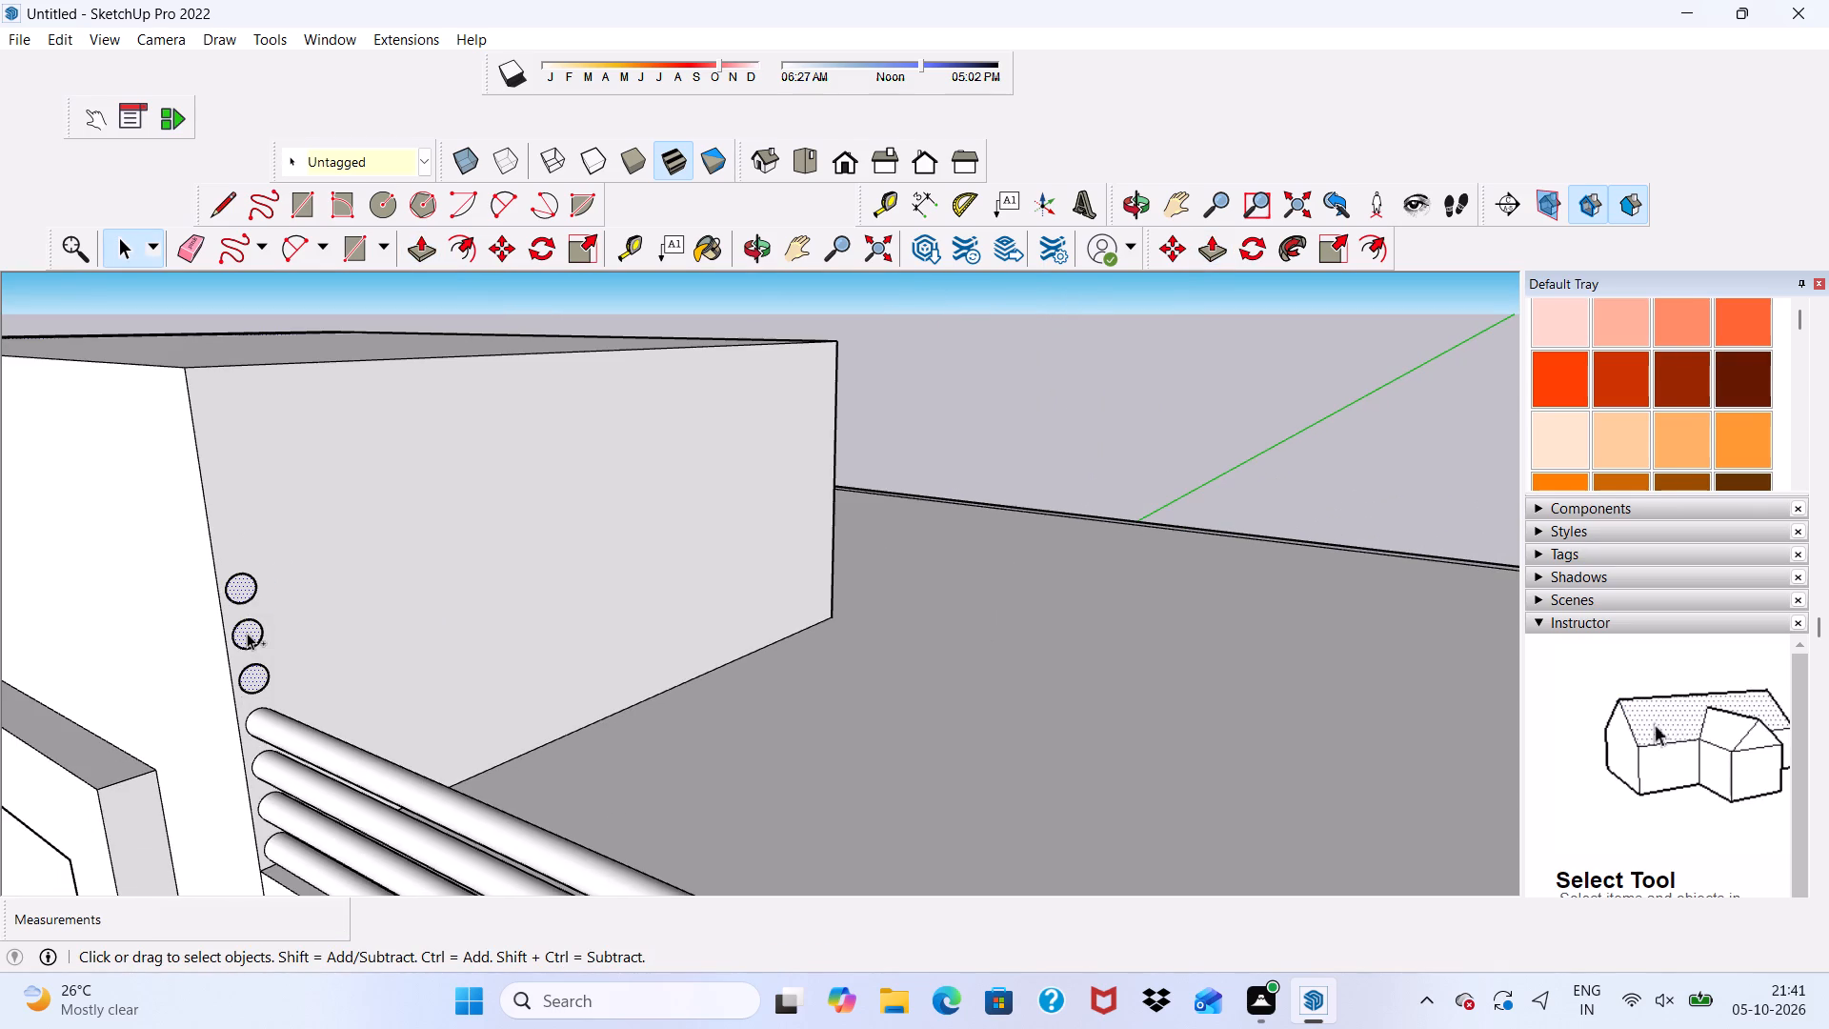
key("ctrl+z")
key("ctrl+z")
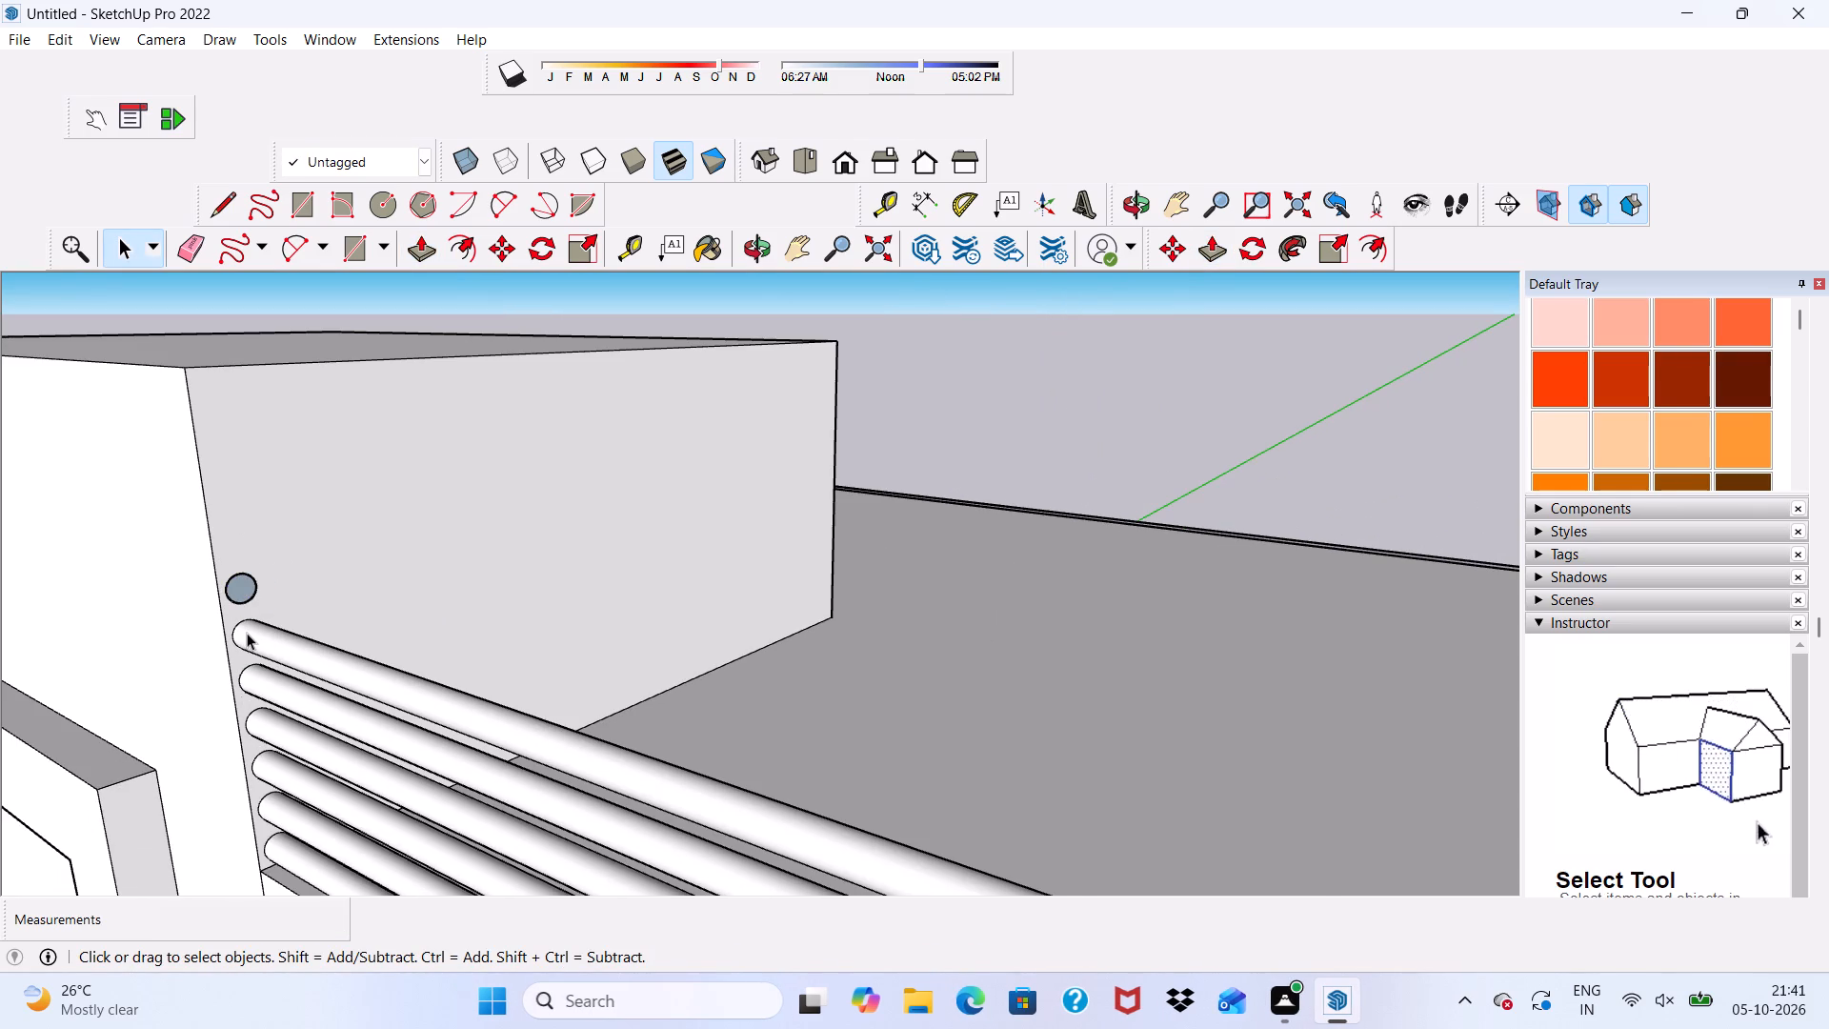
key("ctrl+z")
Push/Pull the outer face of the raised side wall to cover the three protruding rod ends.
scroll(247, 633, "down", 3)
scroll(245, 636, "up", 2)
scroll(245, 636, "down", 3)
scroll(268, 644, "up", 1)
scroll(527, 637, "down", 5)
scroll(491, 653, "up", 2)
scroll(491, 653, "down", 9)
scroll(685, 563, "up", 2)
scroll(681, 566, "down", 5)
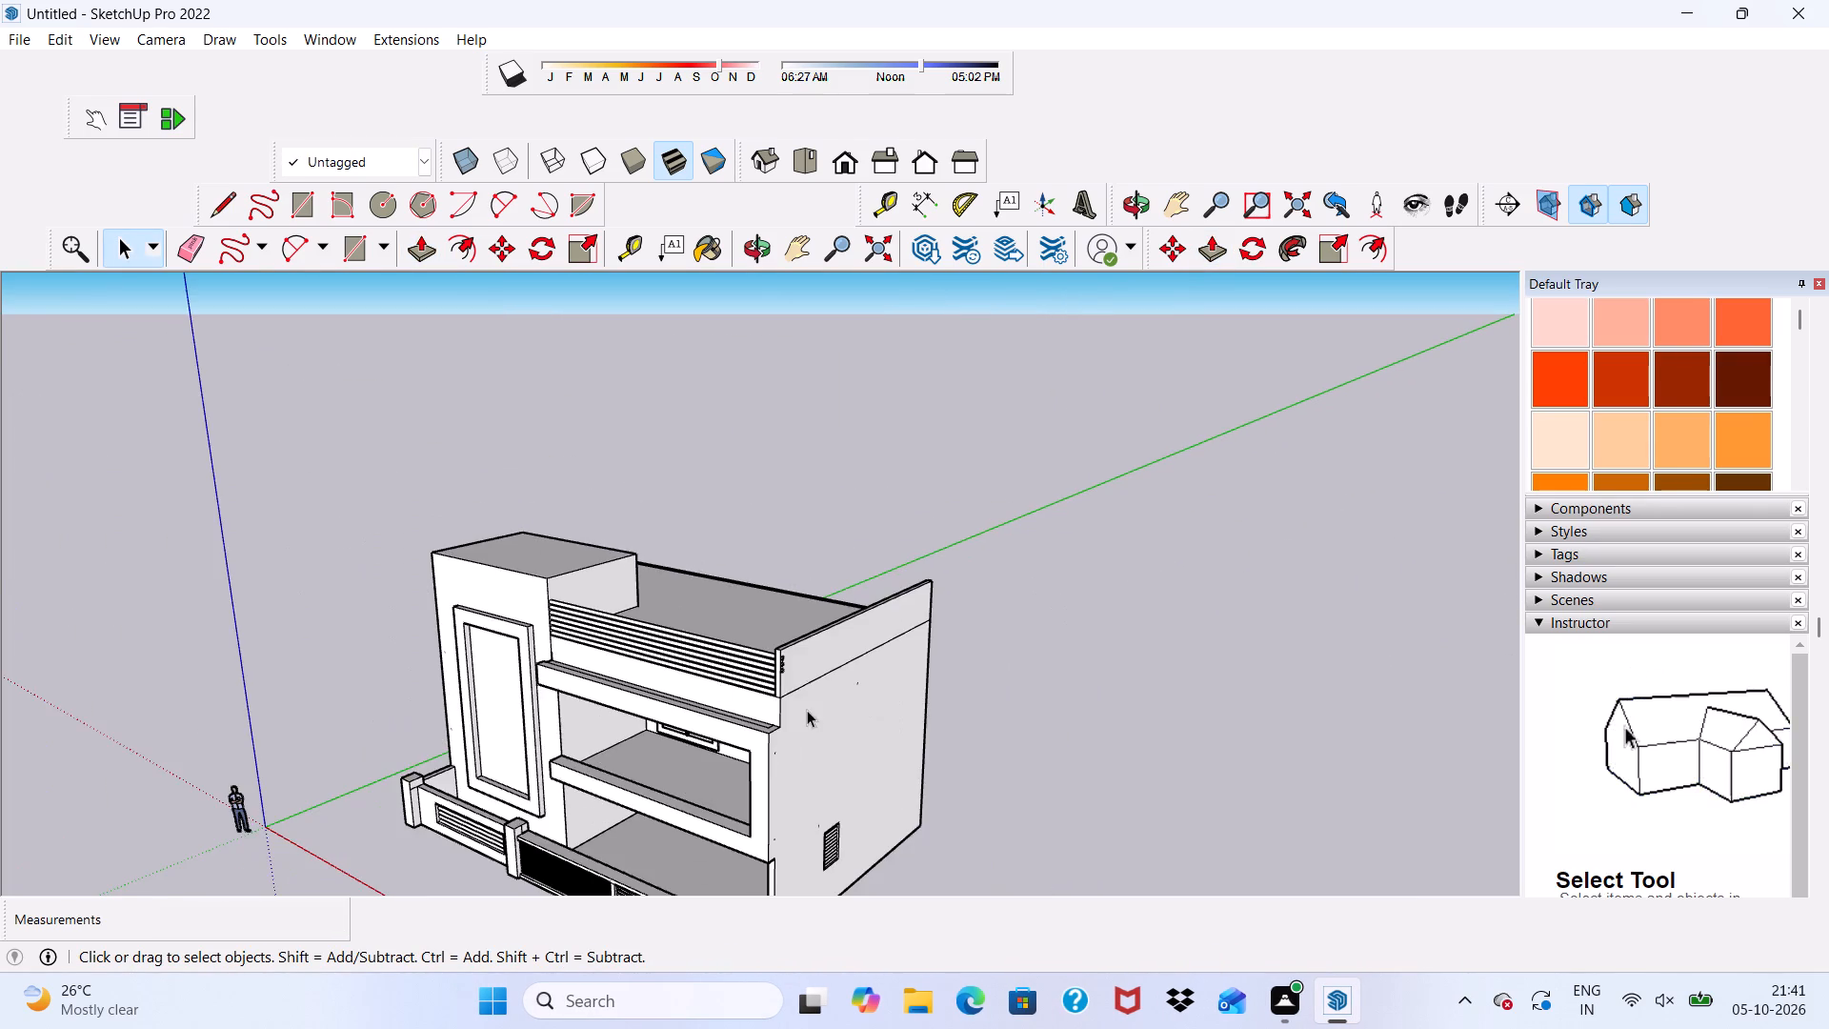
middle_click_drag(807, 706, 553, 766)
scroll(610, 696, "up", 14)
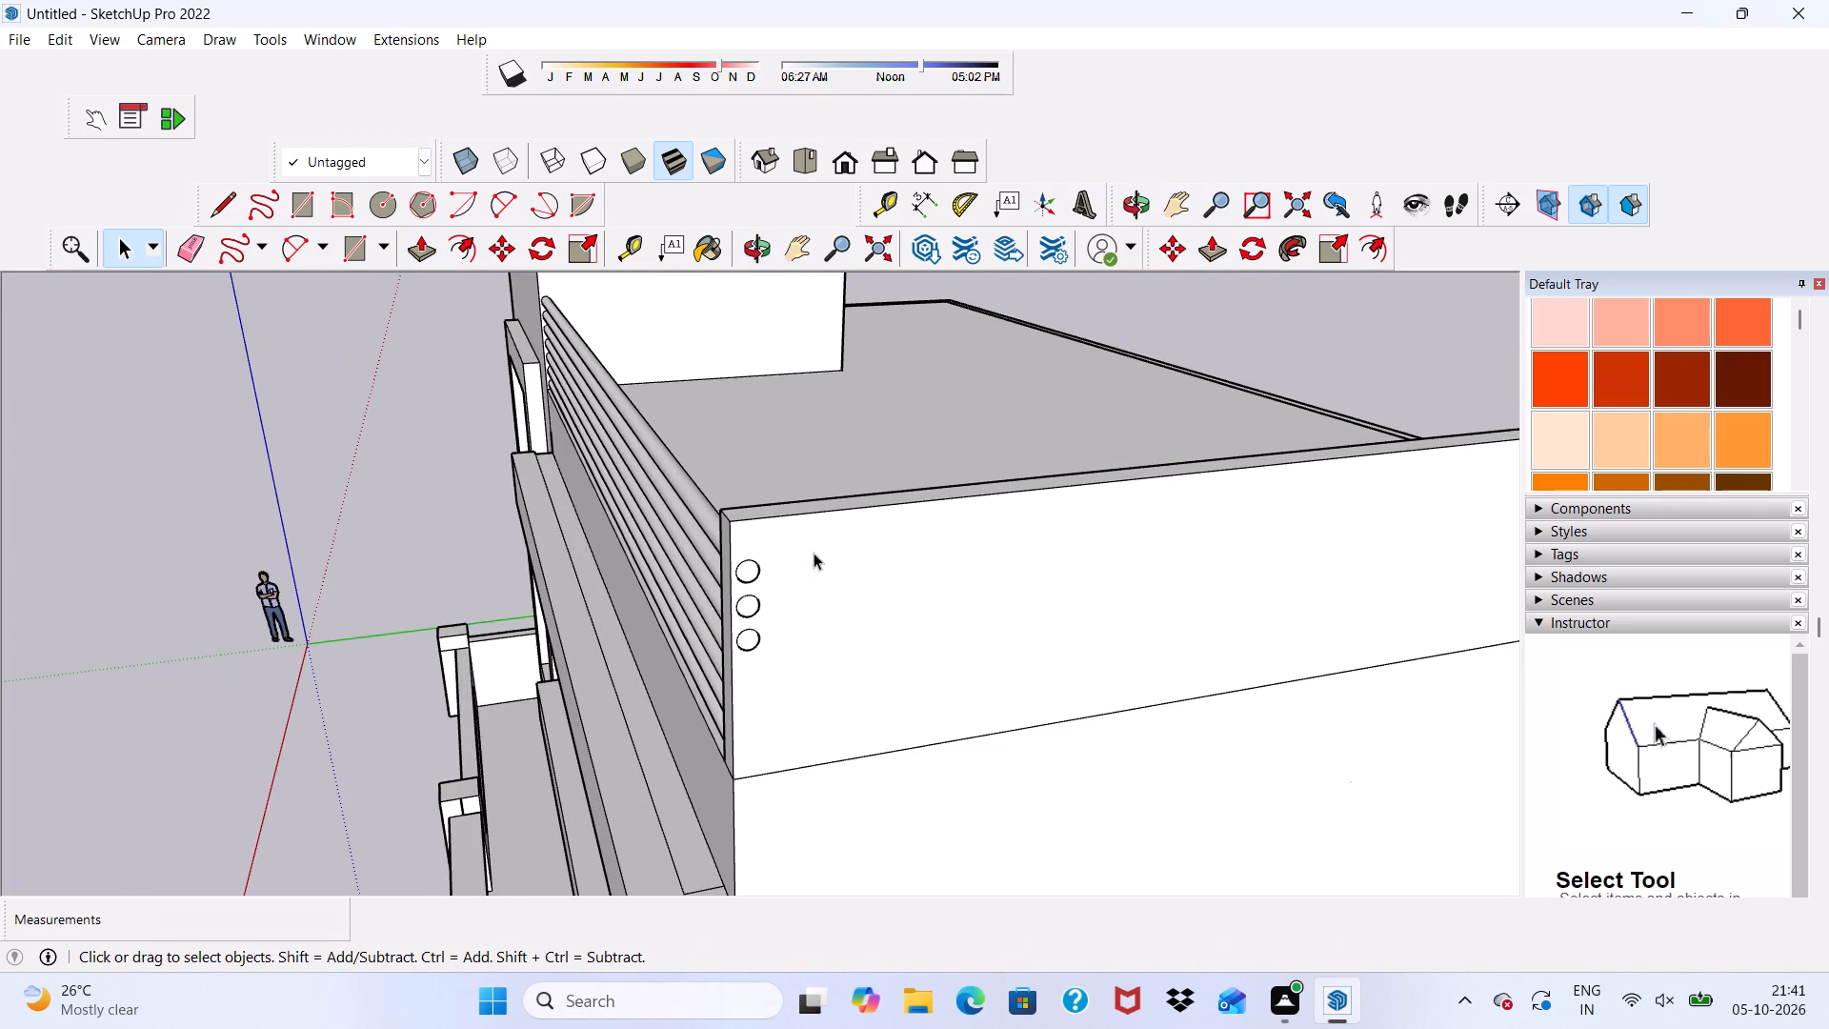
left_click(815, 553)
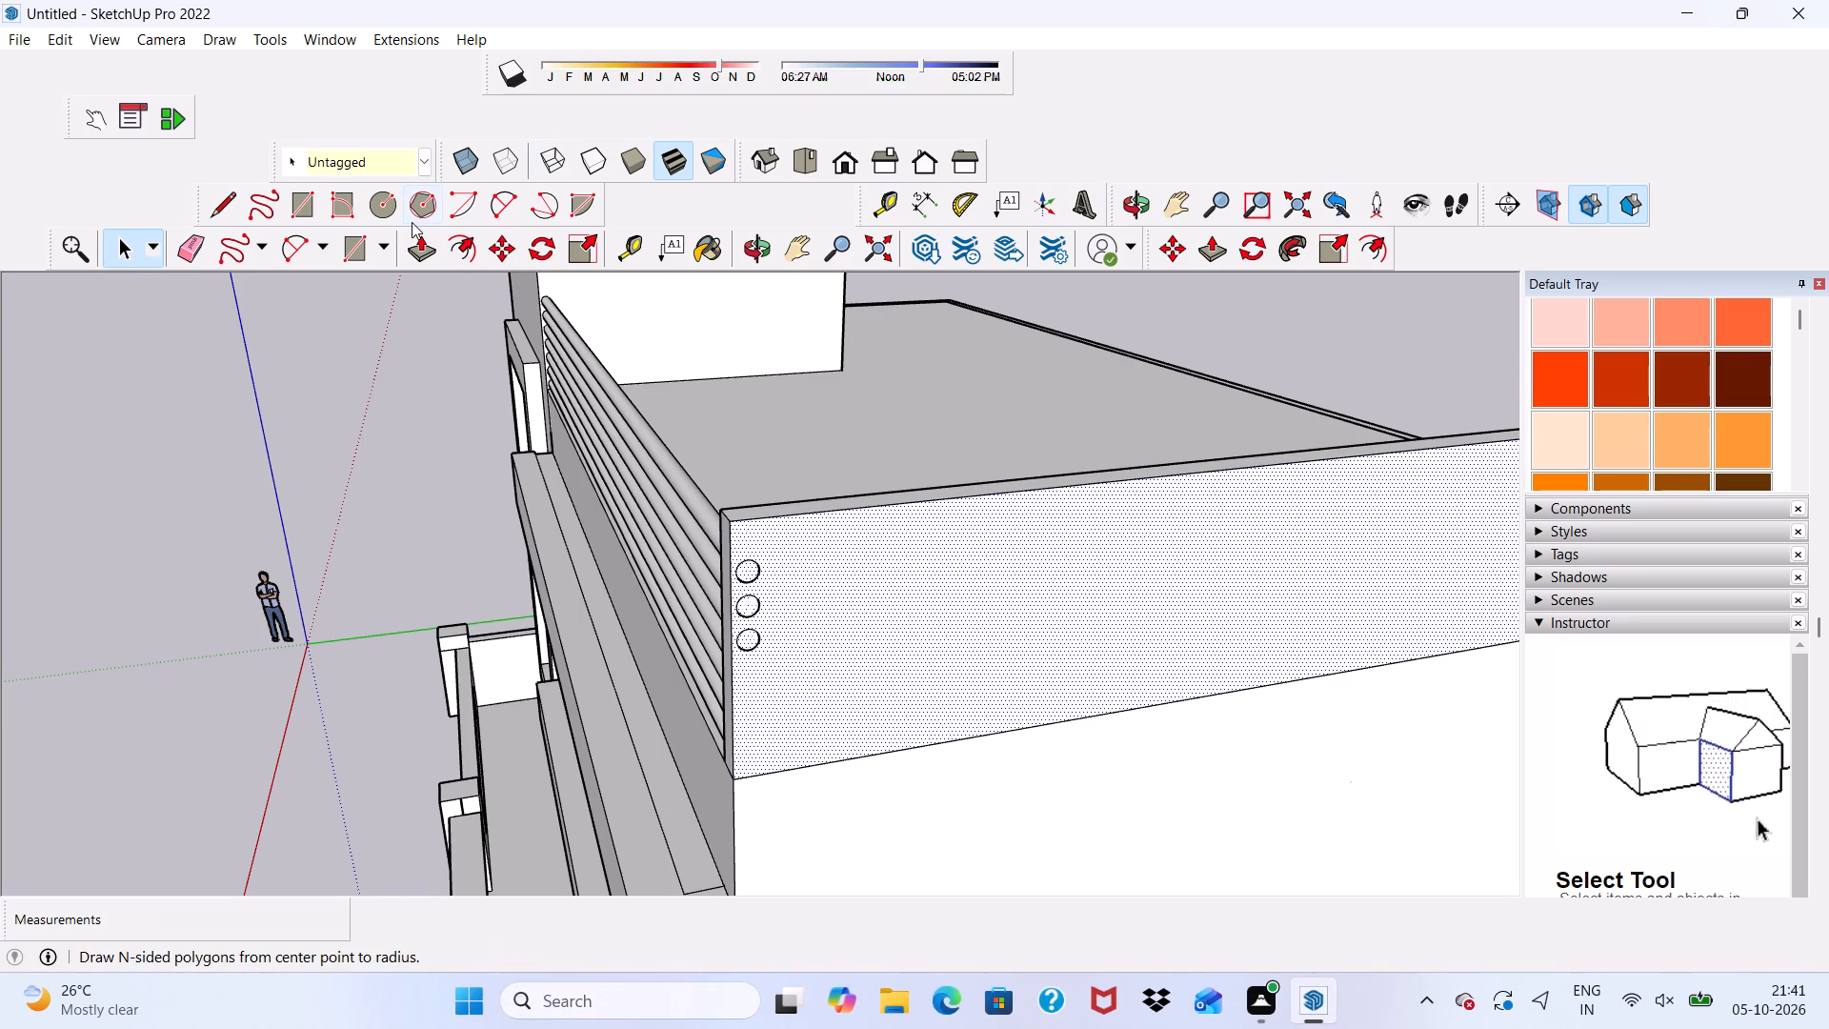
left_click(412, 222)
left_click(419, 237)
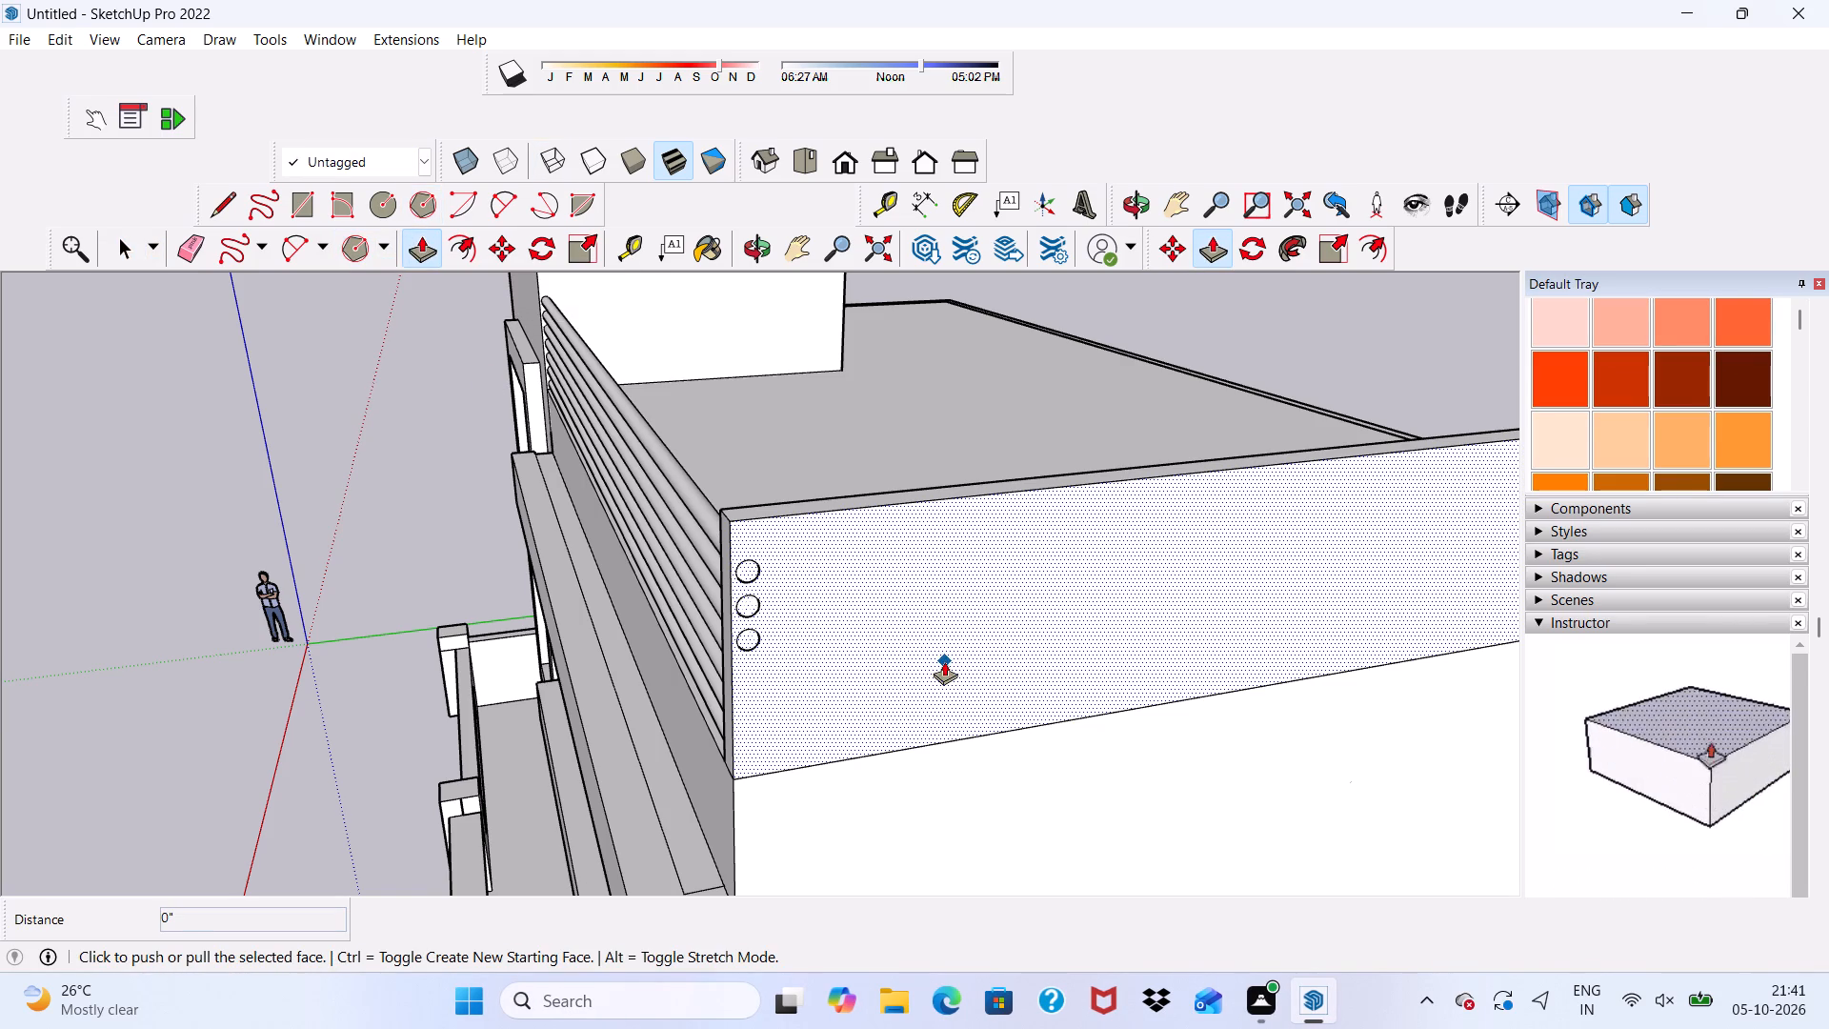
left_click(944, 661)
key("space")
Examine the side wall's outer face and the seven-rod railing from the side and the front.
scroll(737, 679, "down", 6)
middle_click_drag(737, 679, 868, 676)
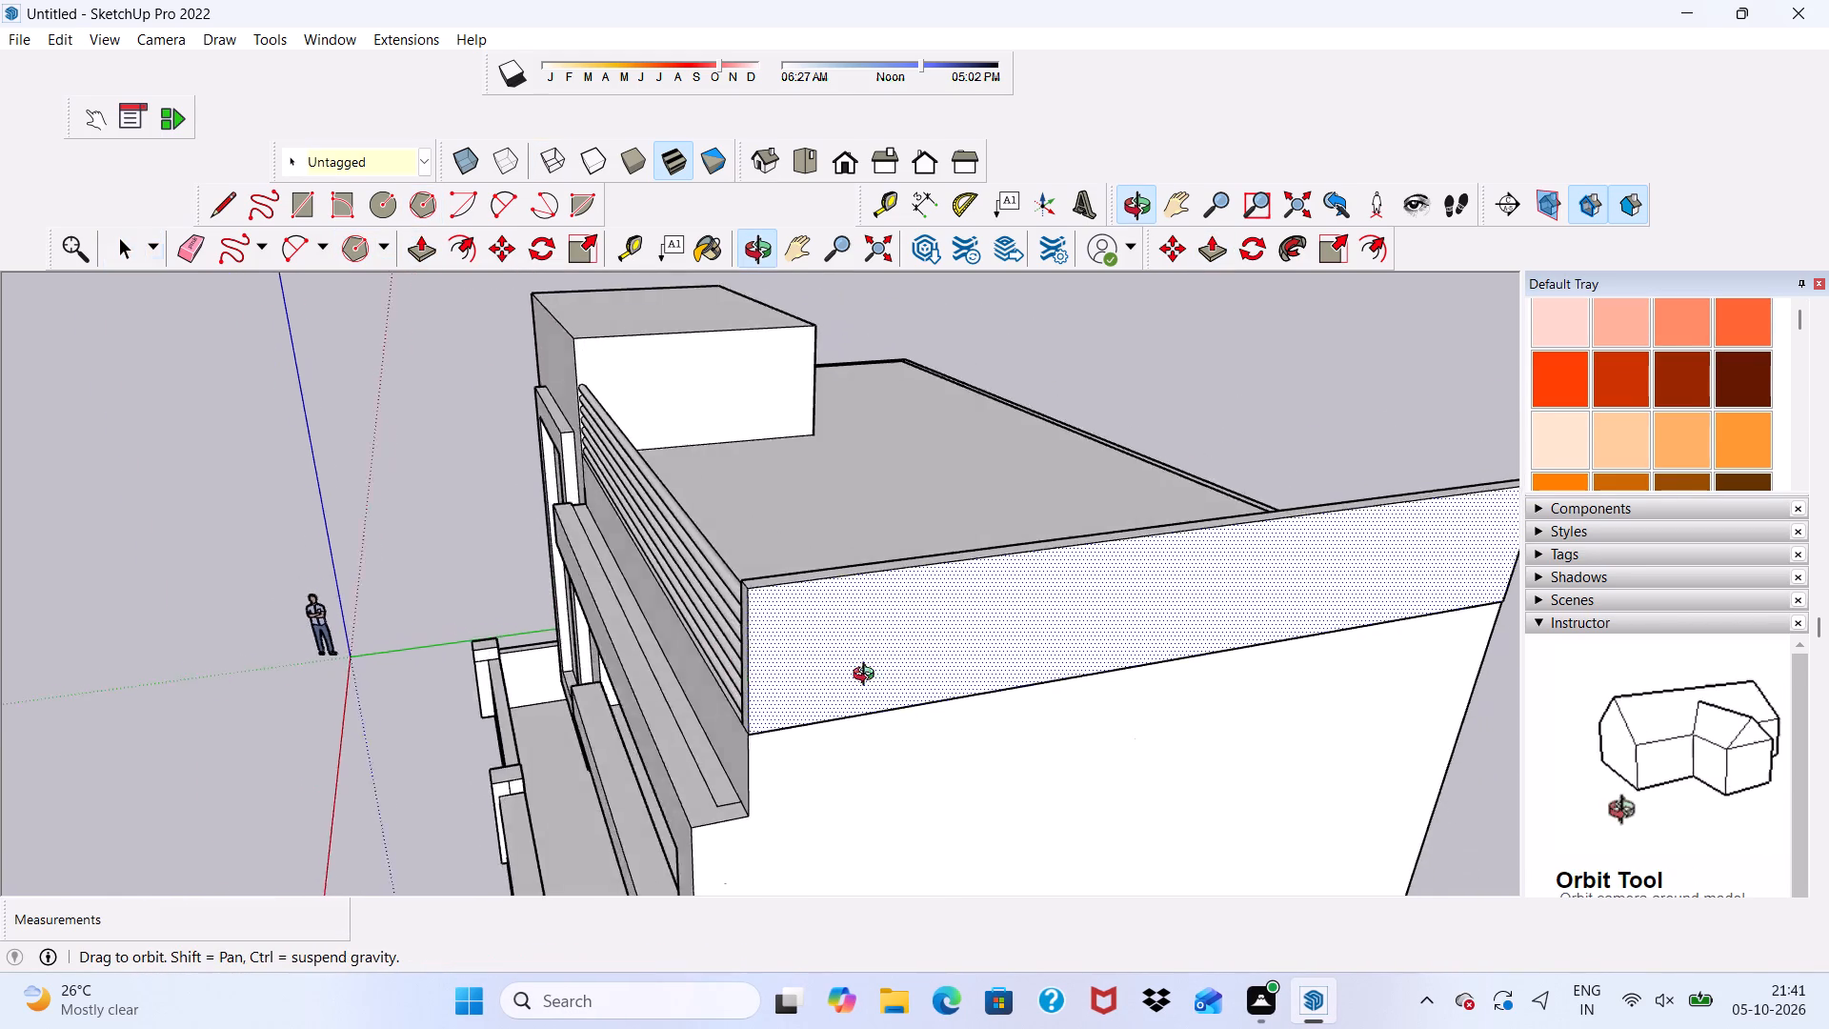
middle_click_drag(868, 676, 1085, 592)
scroll(1089, 589, "up", 4)
key("space")
middle_click_drag(746, 549, 919, 557)
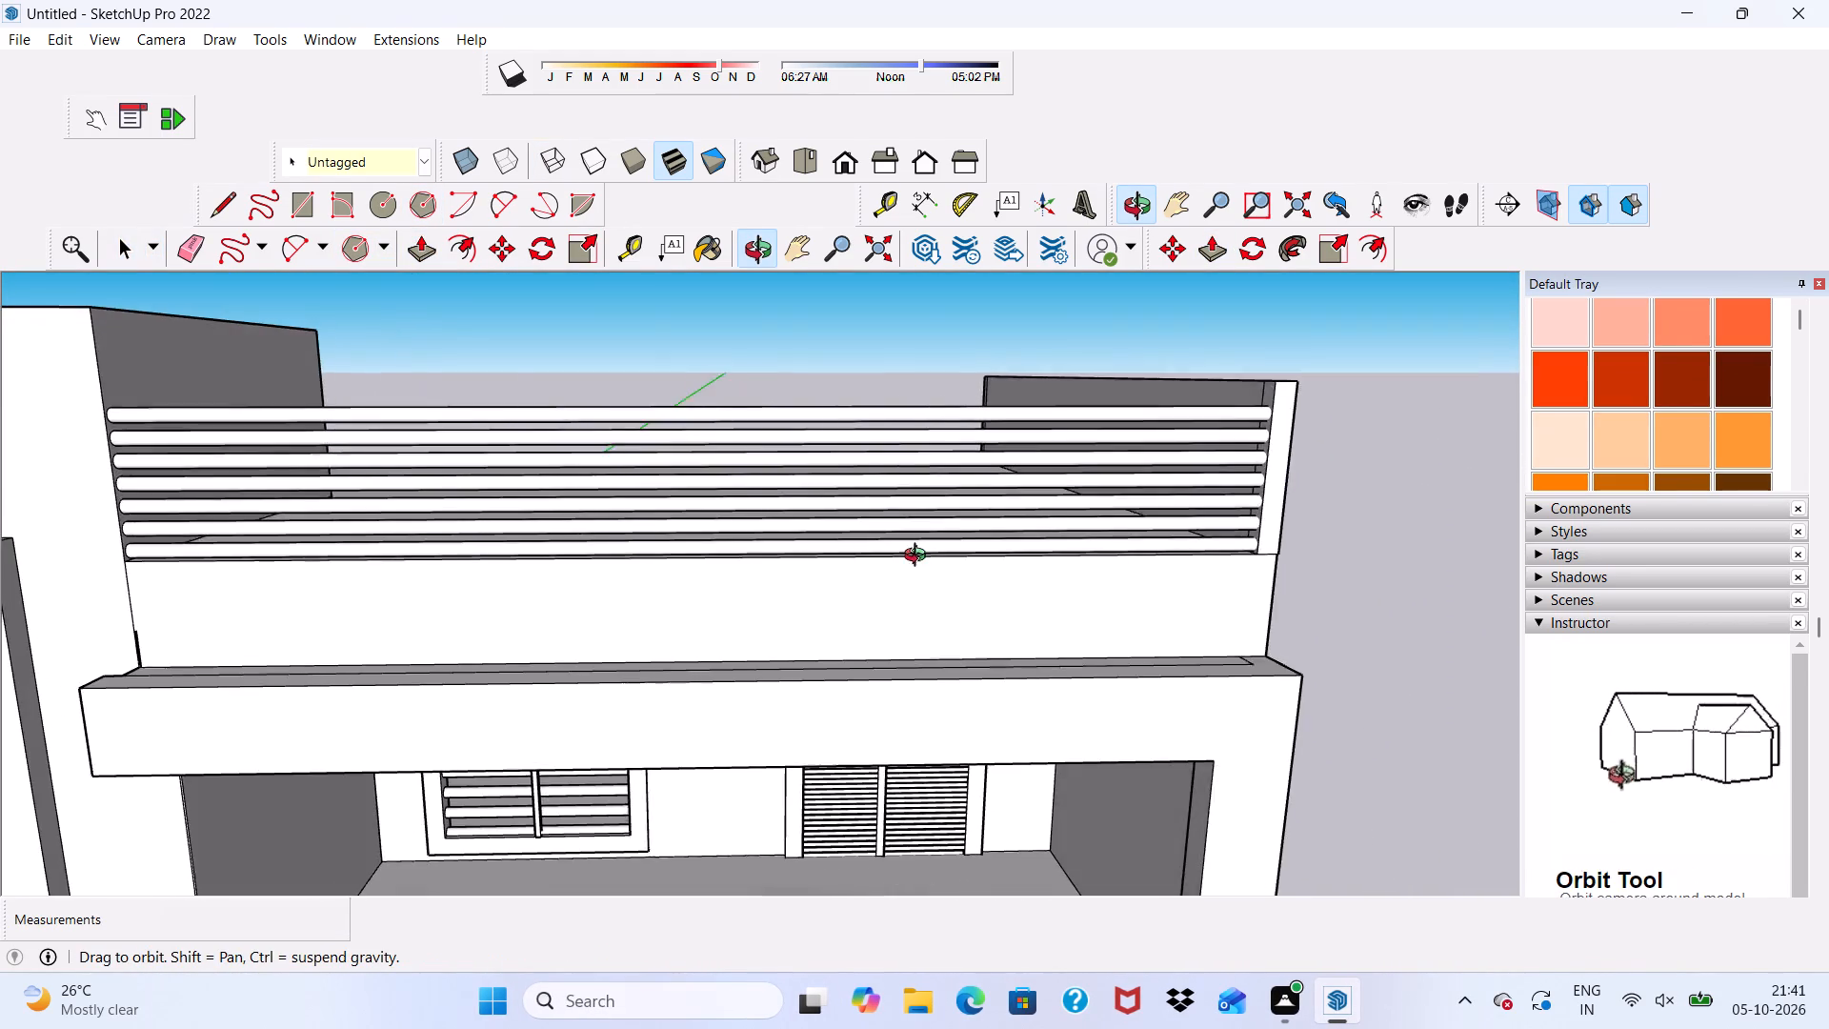
middle_click_drag(919, 557, 979, 551)
key("space")
scroll(938, 507, "down", 5)
scroll(1152, 460, "down", 2)
middle_click_drag(1153, 460, 1035, 401)
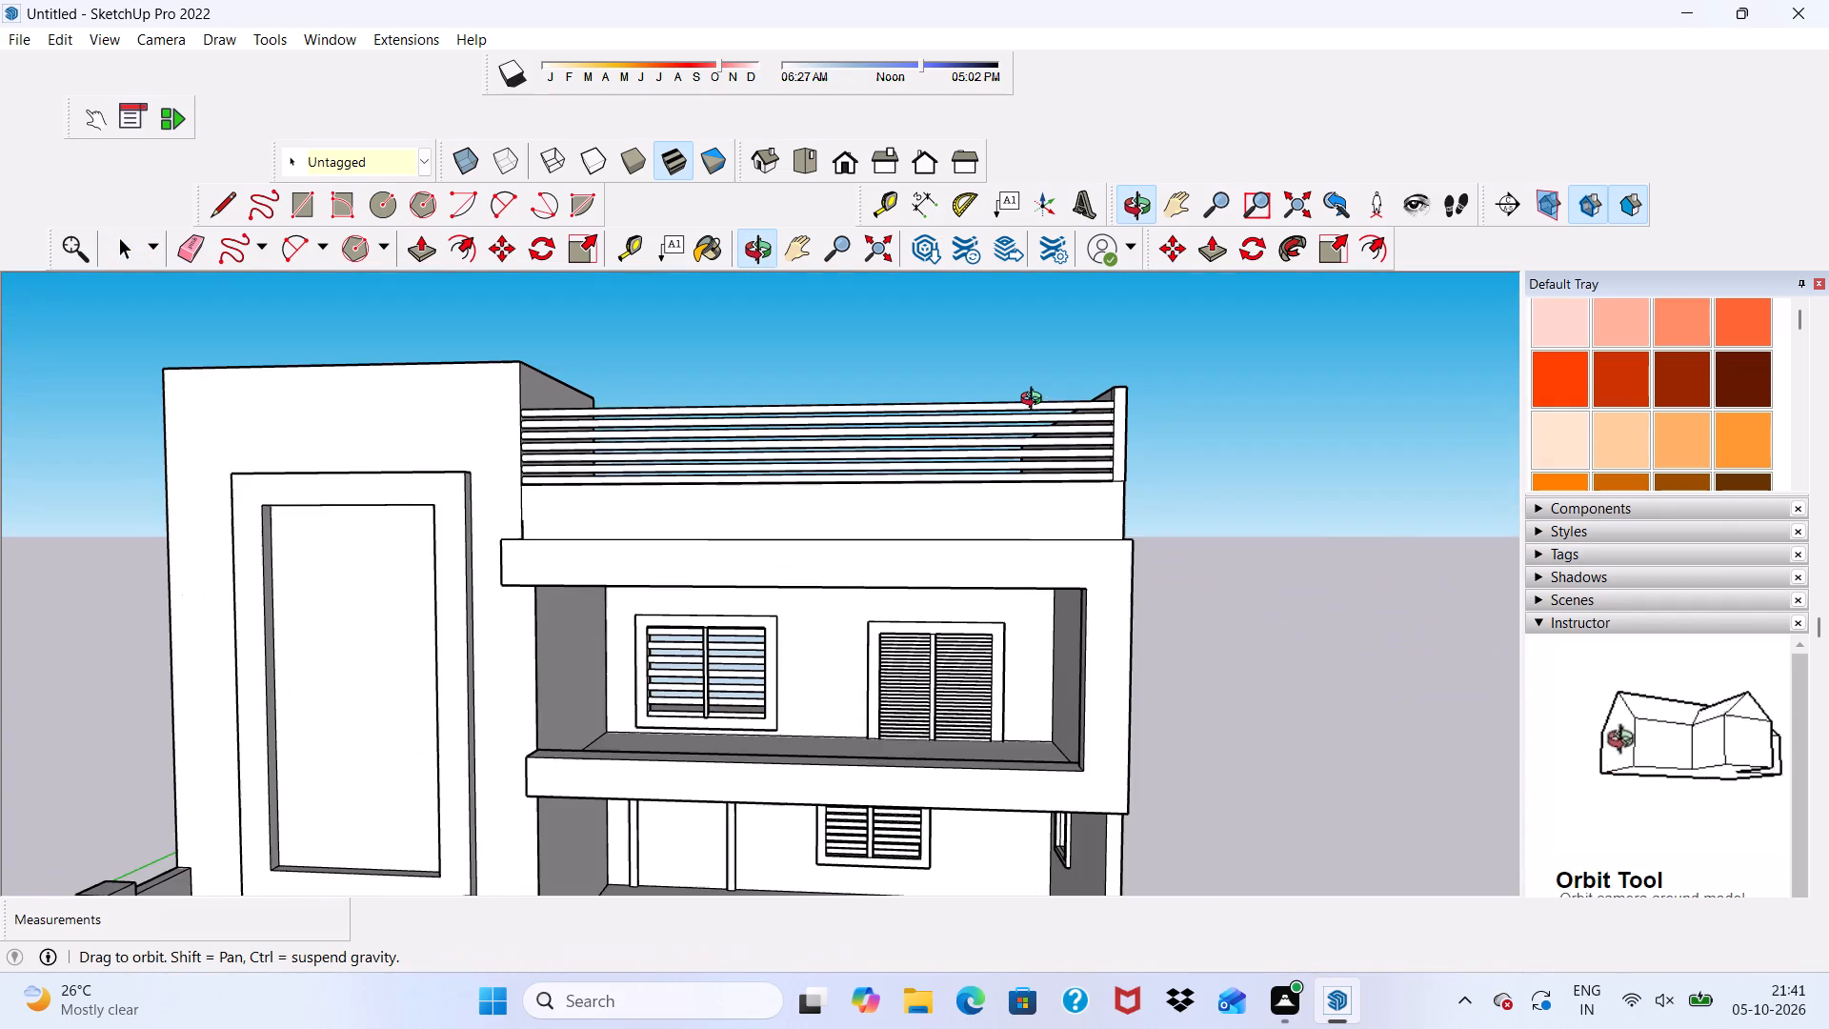
Examine the house's front, balcony, seven-rod roof railing and raised side wall from several angles and distances.
middle_click_drag(1035, 401, 1036, 401)
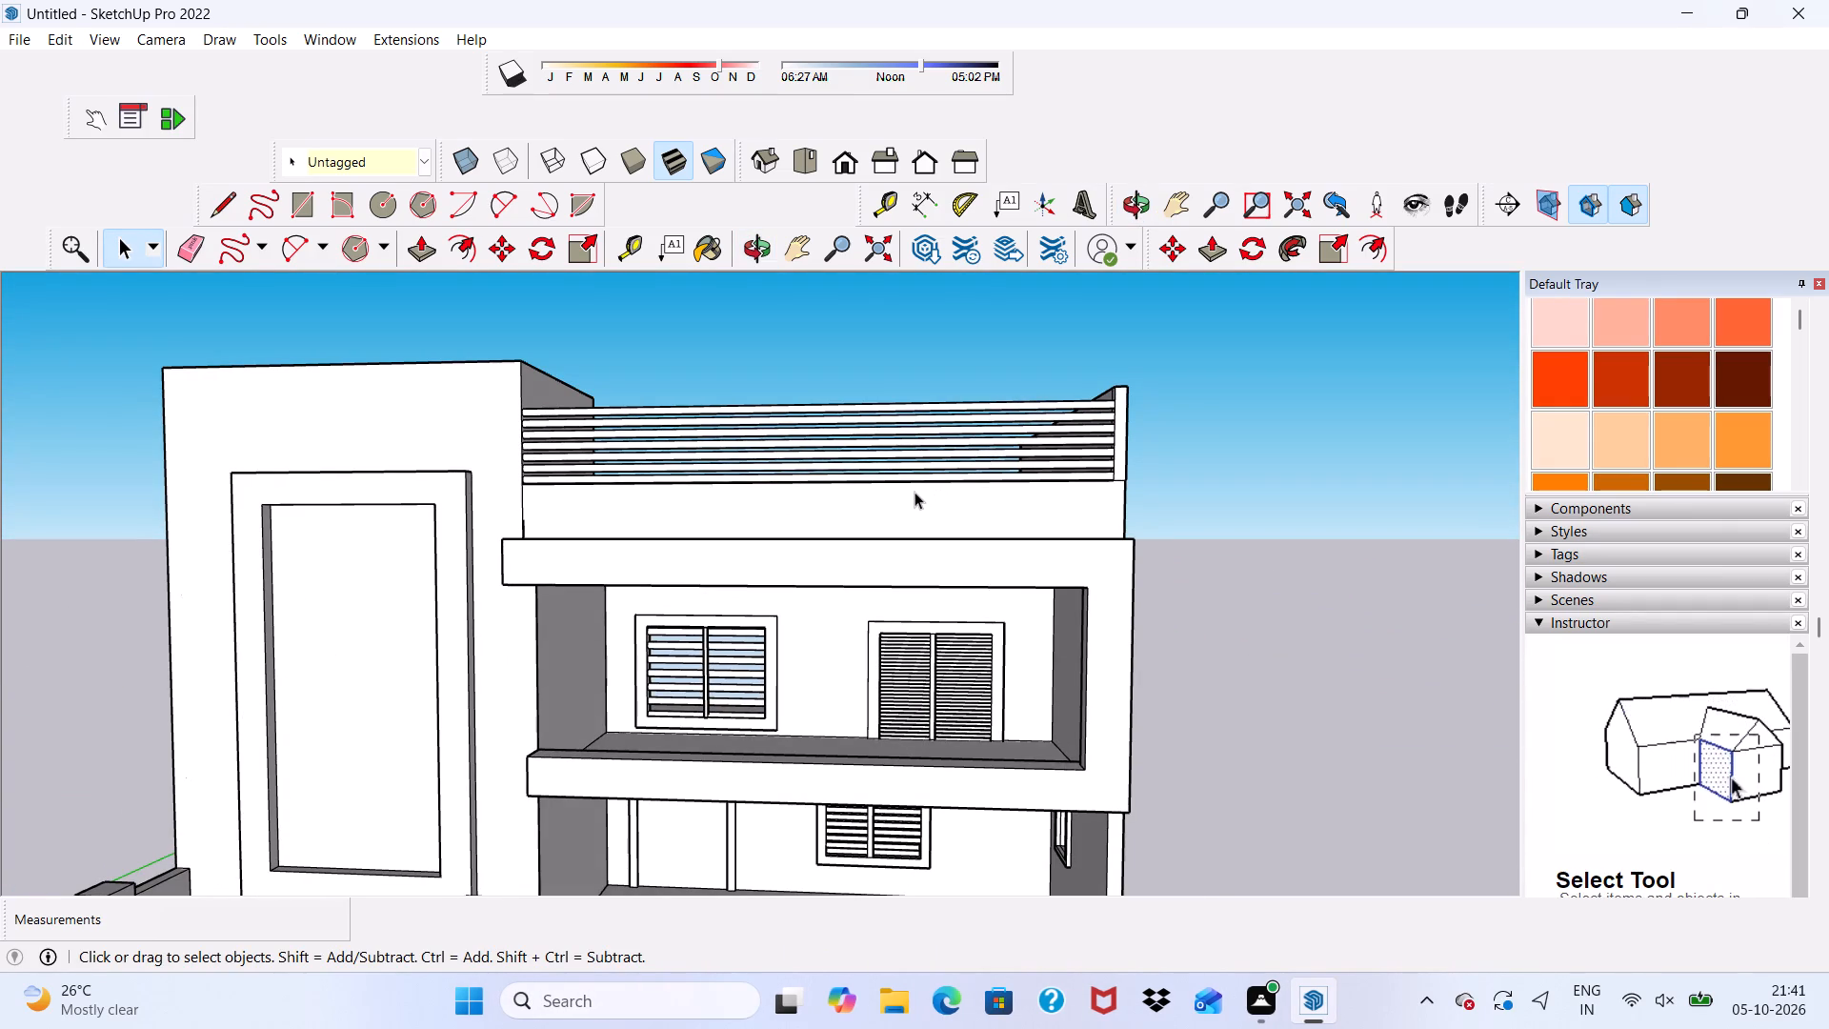
scroll(781, 418, "down", 5)
scroll(790, 470, "up", 1)
middle_click_drag(789, 469, 734, 453)
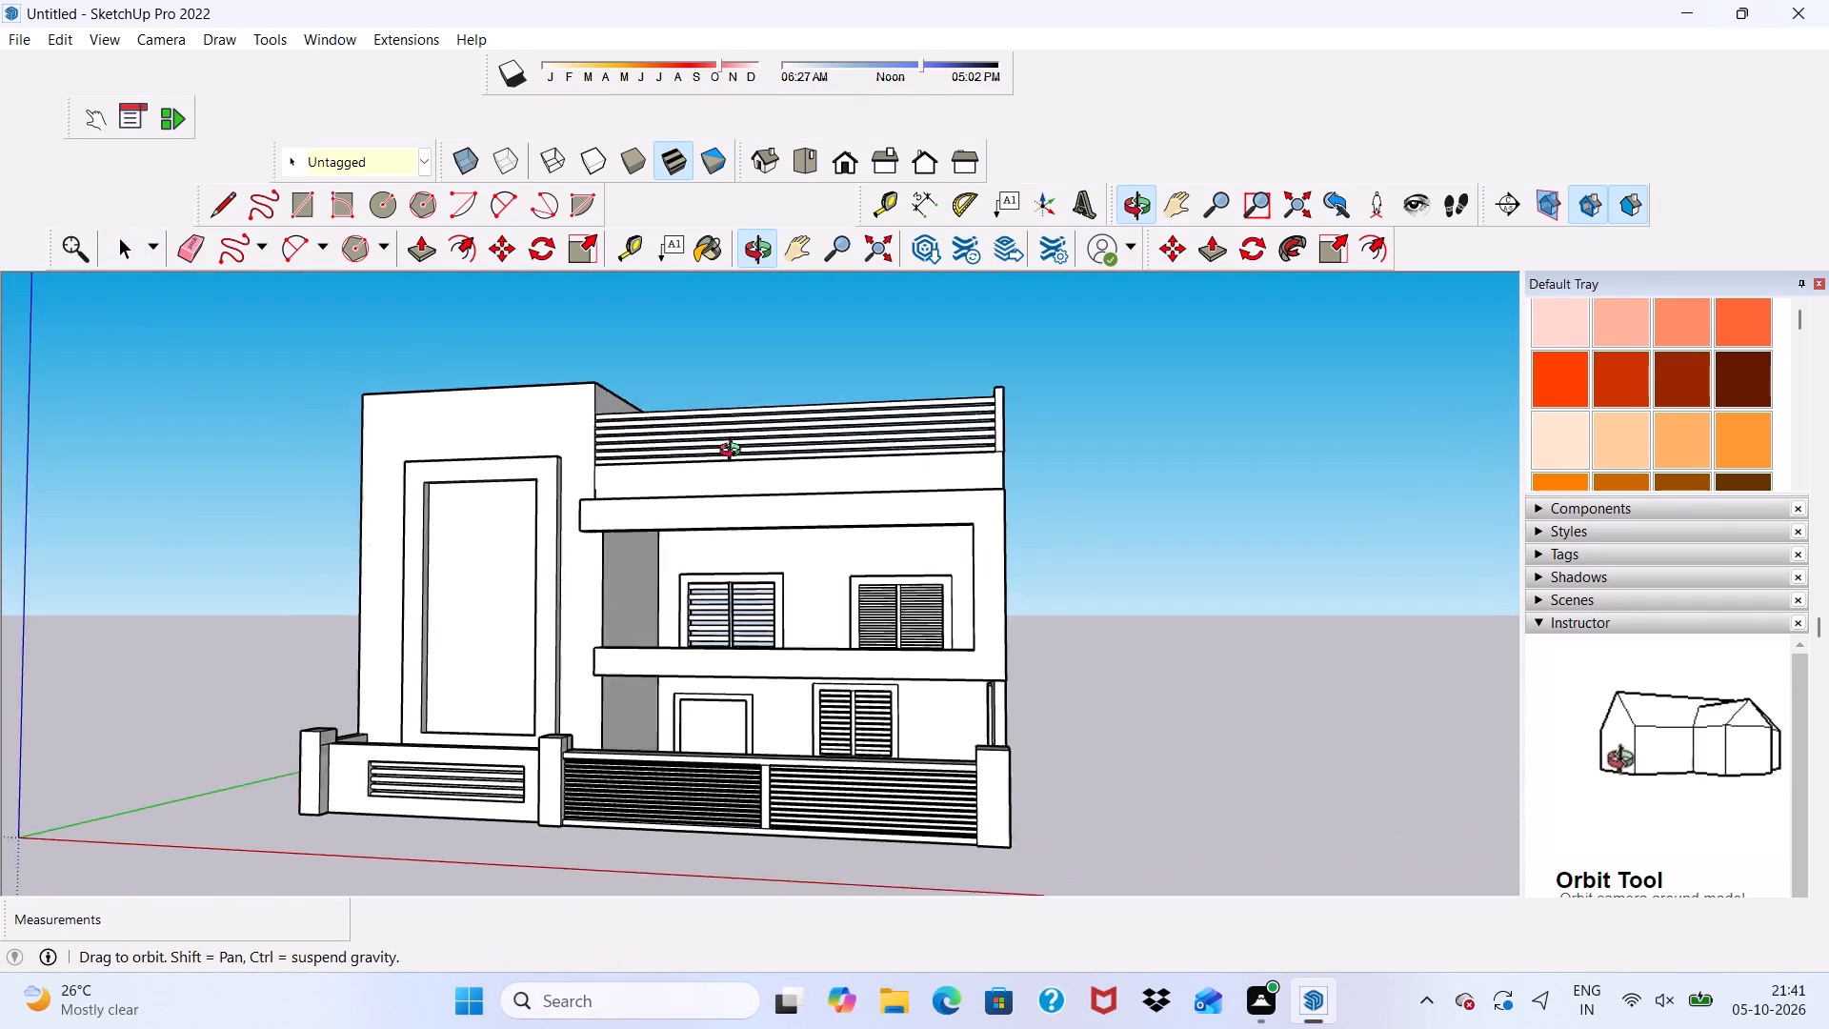
middle_click_drag(734, 453, 719, 500)
scroll(719, 500, "up", 4)
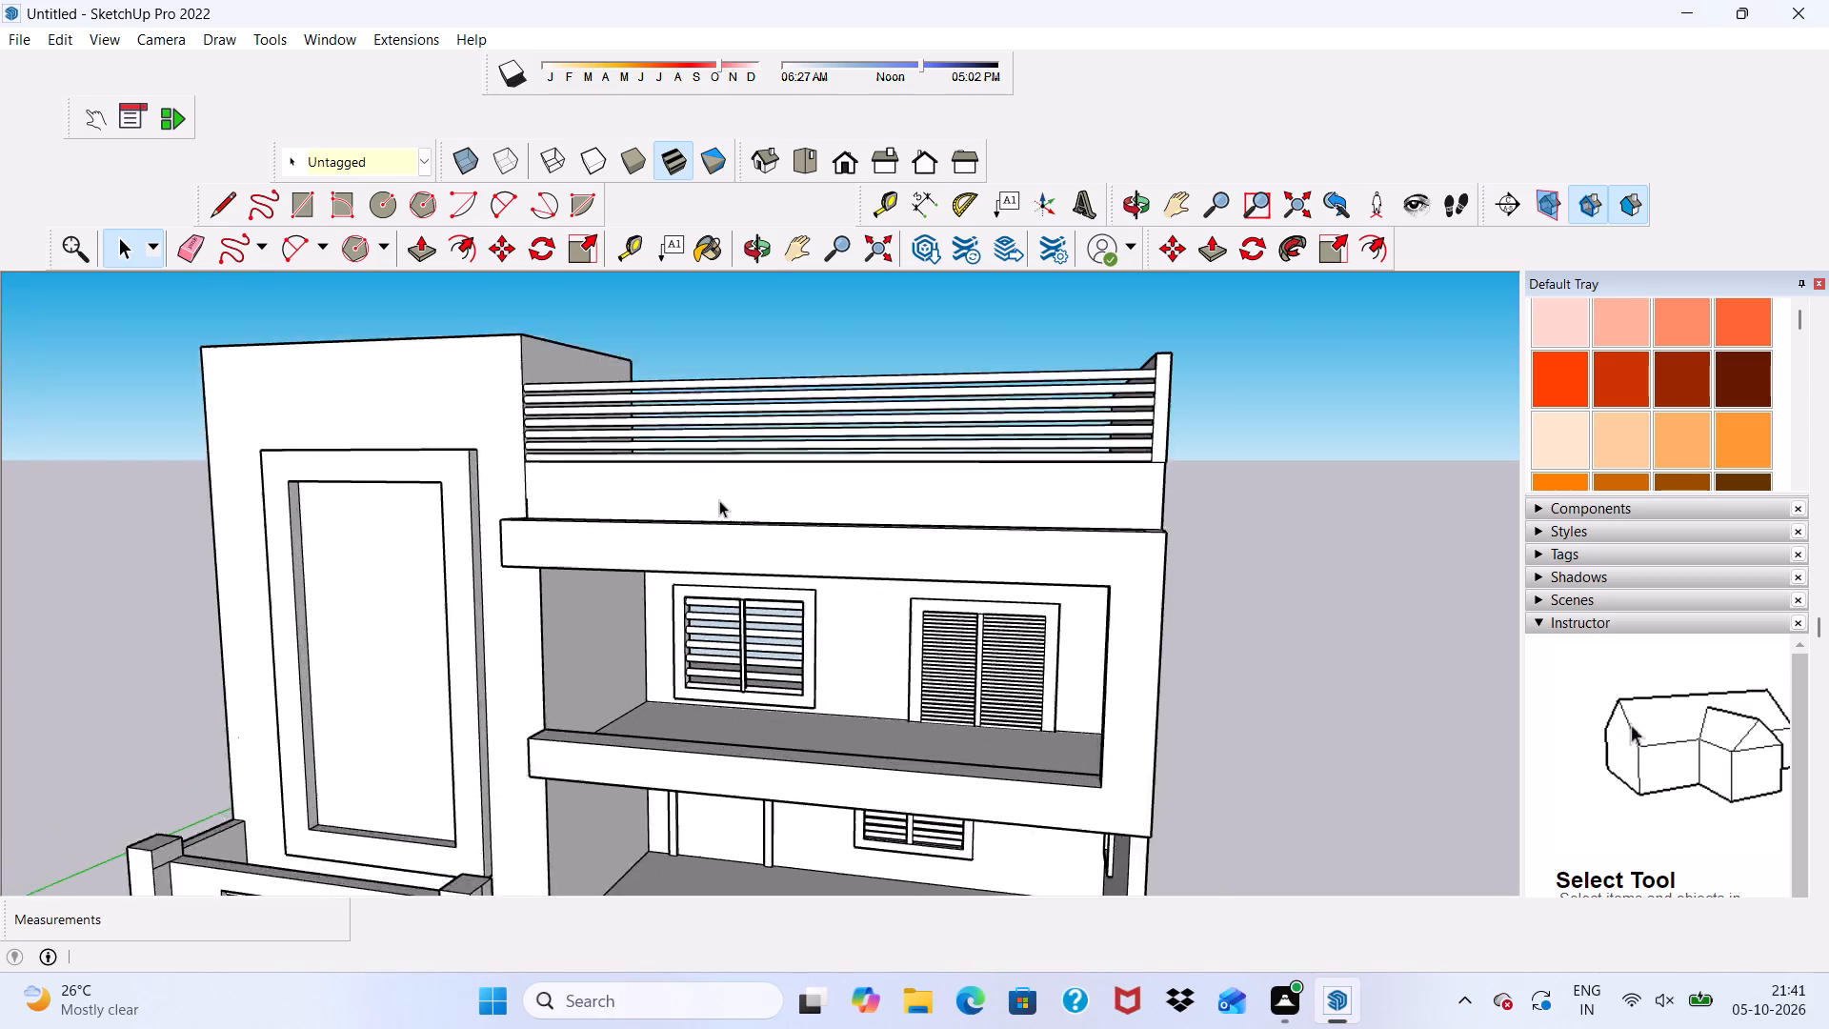
scroll(719, 500, "up", 1)
scroll(710, 513, "down", 5)
scroll(843, 594, "up", 5)
scroll(840, 602, "down", 5)
middle_click_drag(840, 602, 841, 499)
scroll(840, 602, "down", 1)
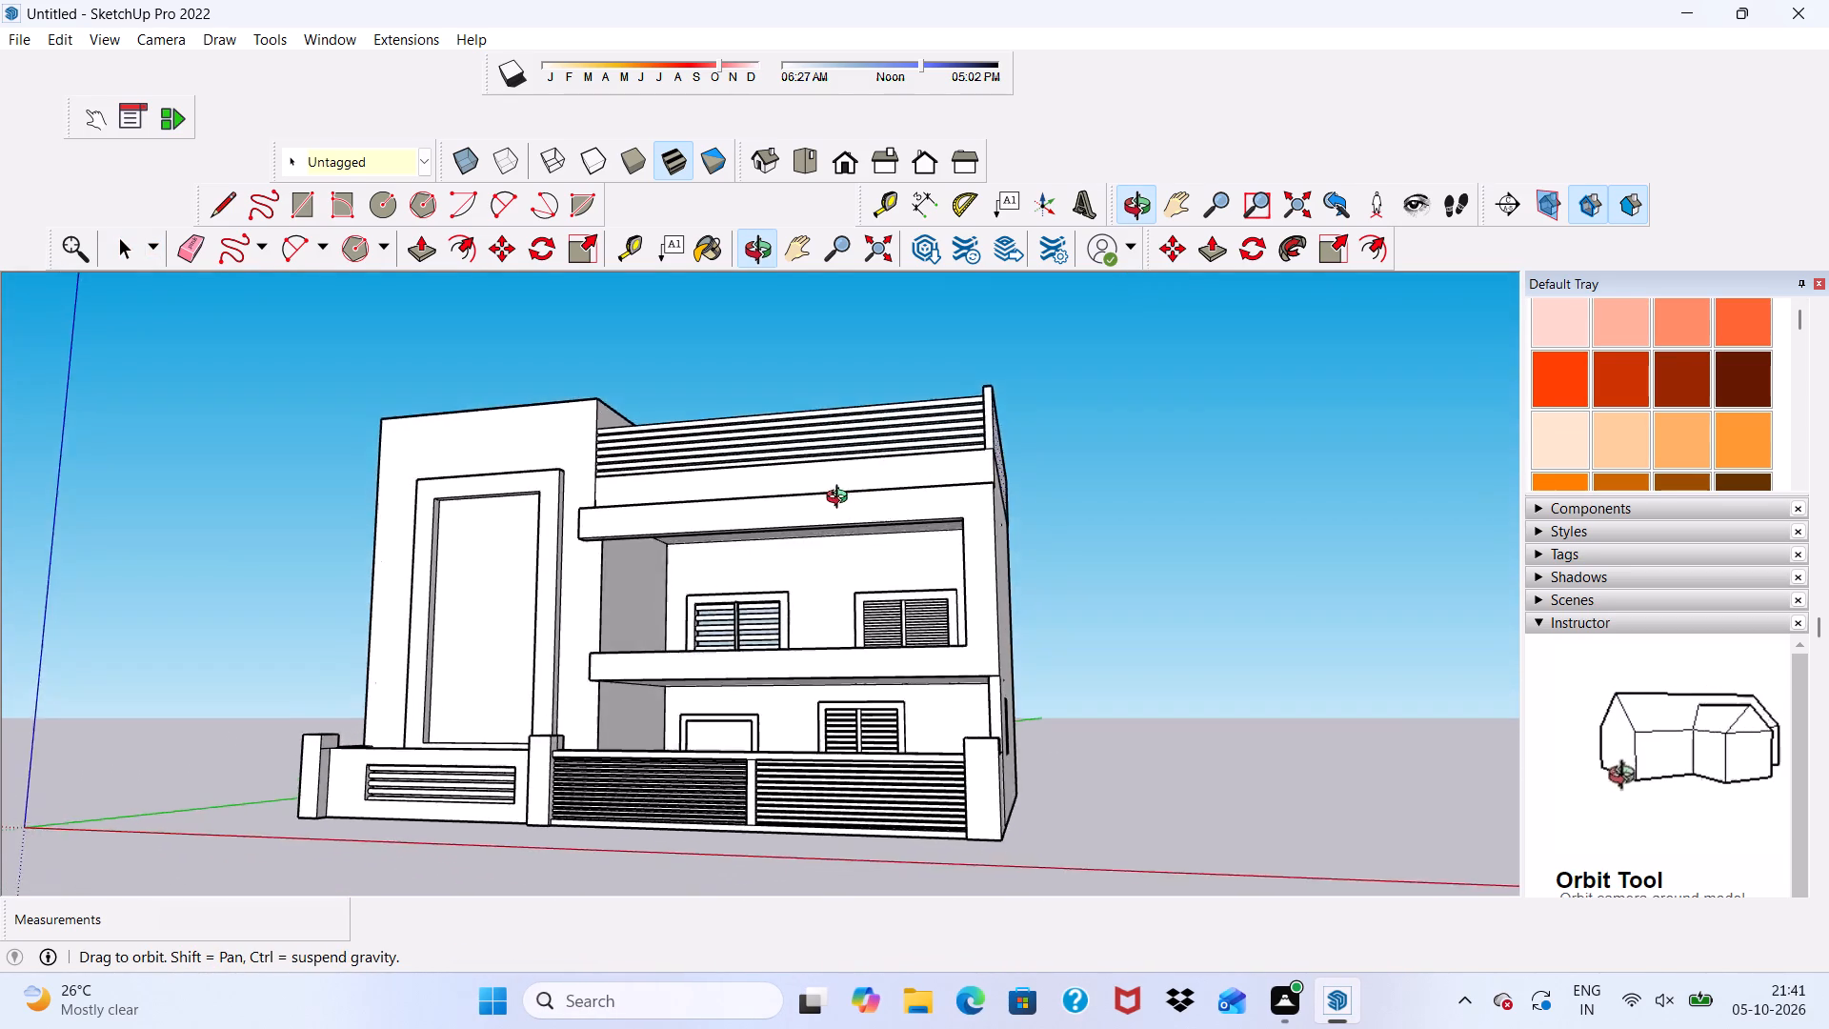
middle_click_drag(841, 499, 615, 662)
scroll(615, 662, "up", 1)
scroll(615, 662, "down", 1)
scroll(615, 662, "up", 4)
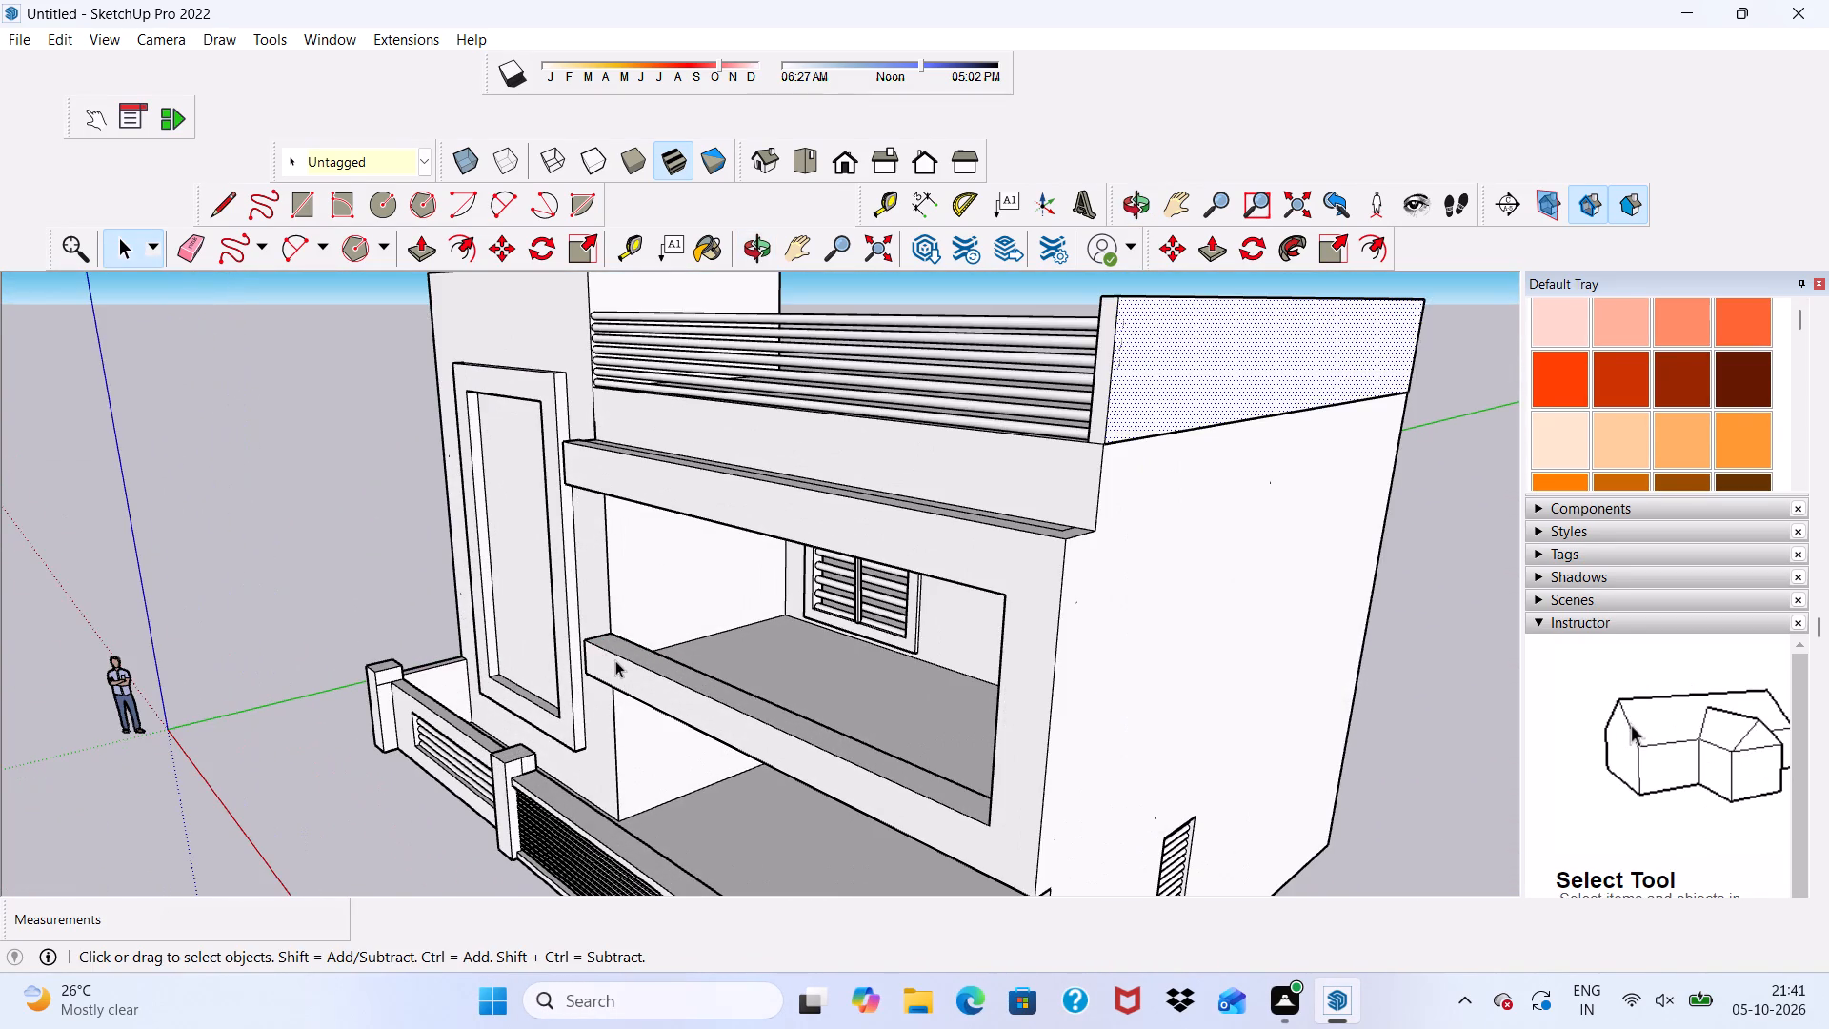
scroll(660, 582, "down", 1)
middle_click_drag(684, 601, 799, 461)
scroll(756, 500, "up", 1)
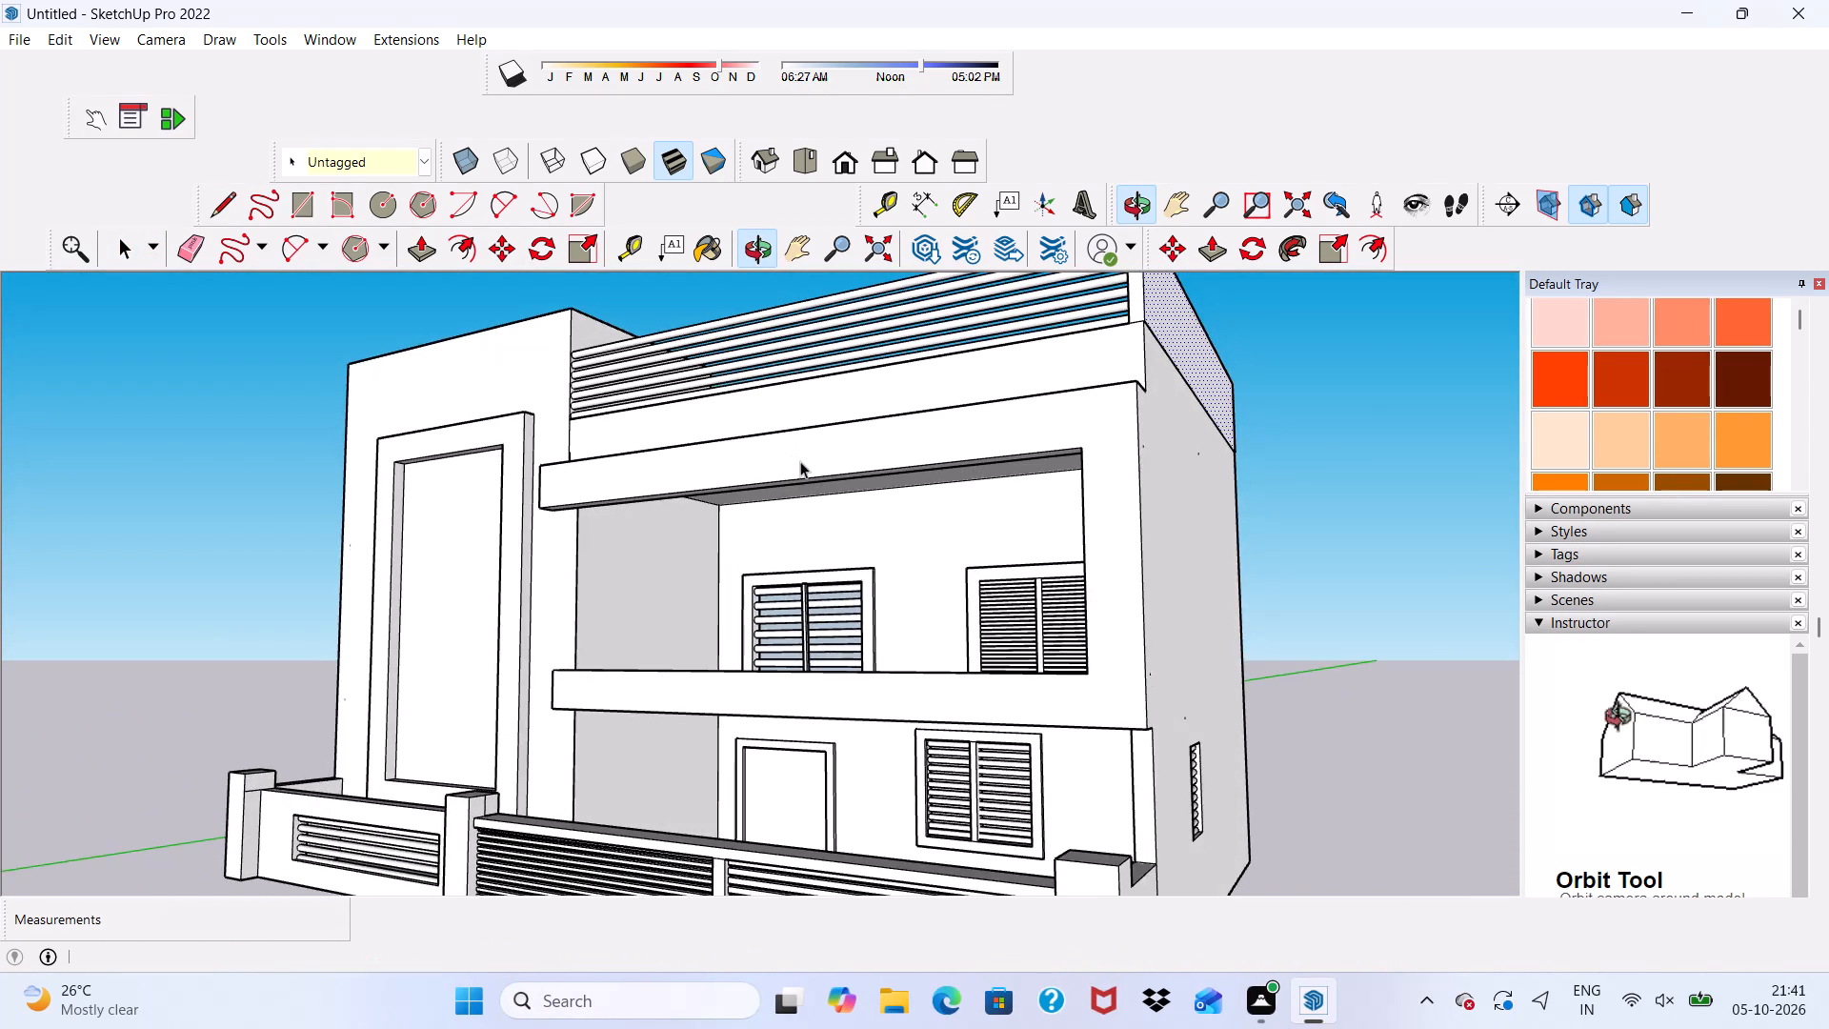
scroll(800, 461, "up", 1)
scroll(782, 600, "up", 4)
scroll(761, 637, "down", 5)
middle_click_drag(754, 639, 665, 779)
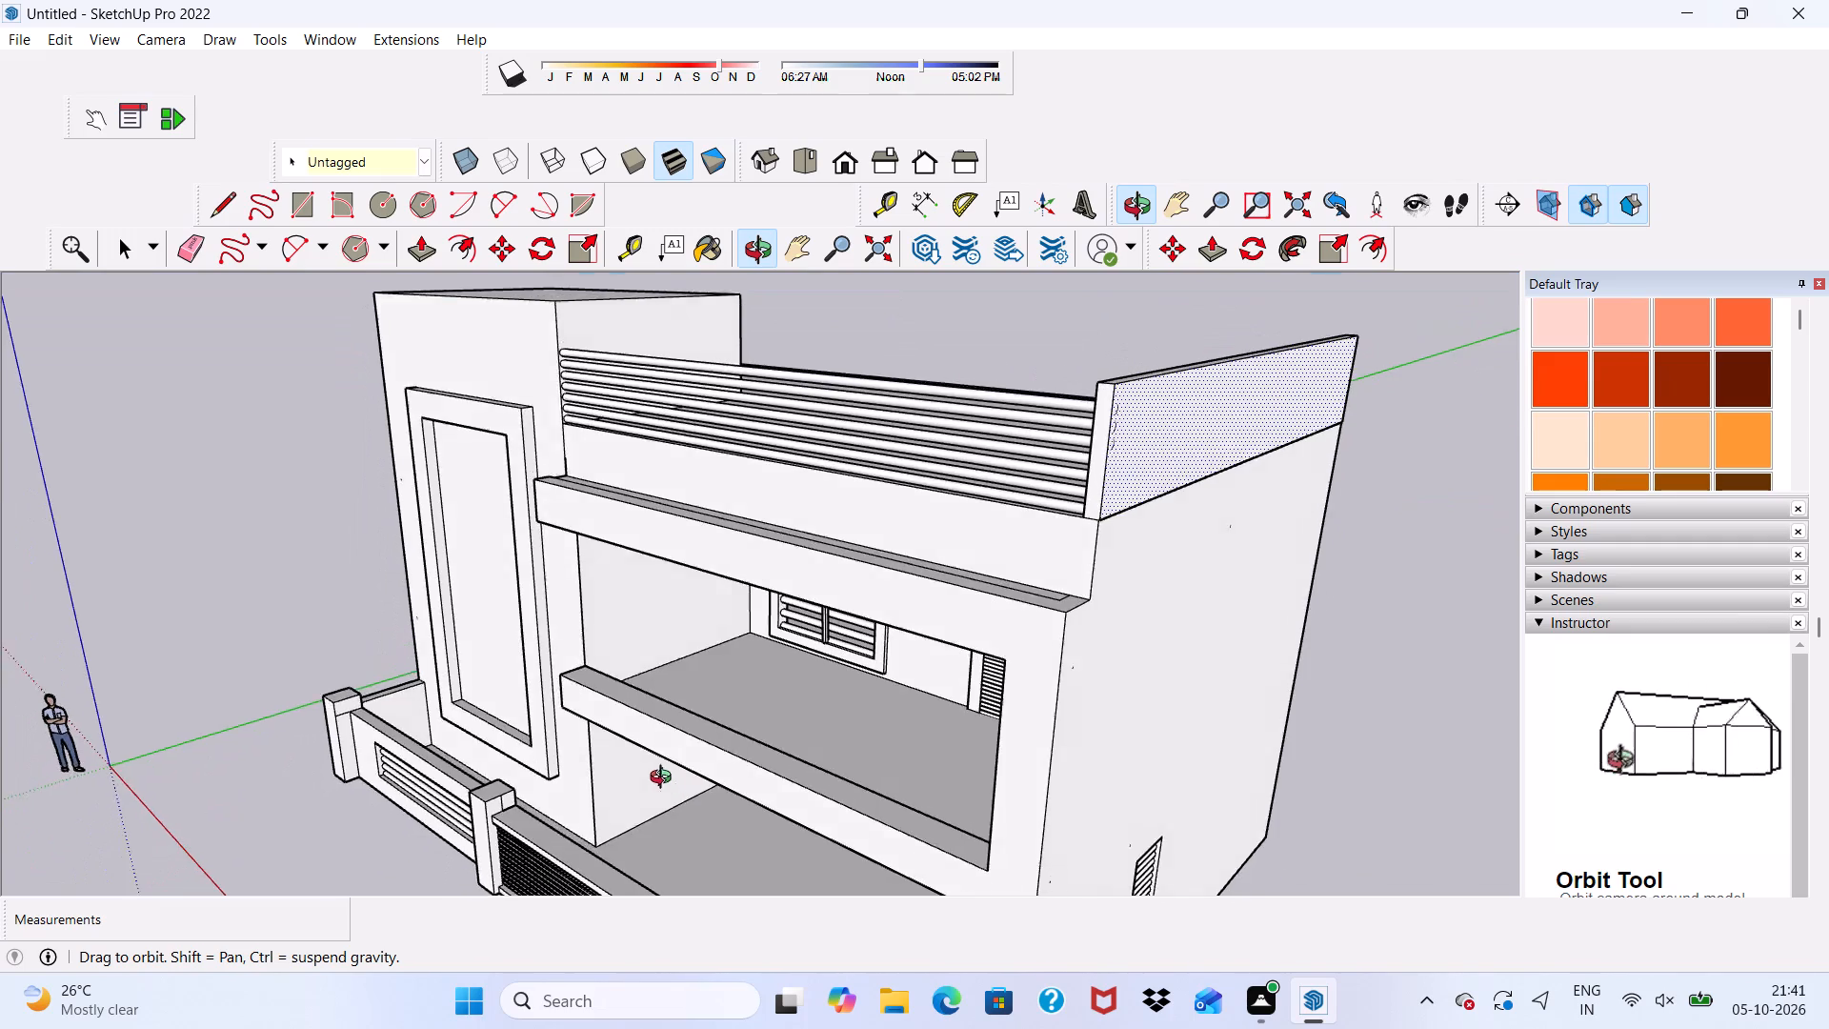
middle_click_drag(665, 779, 658, 674)
scroll(658, 674, "up", 3)
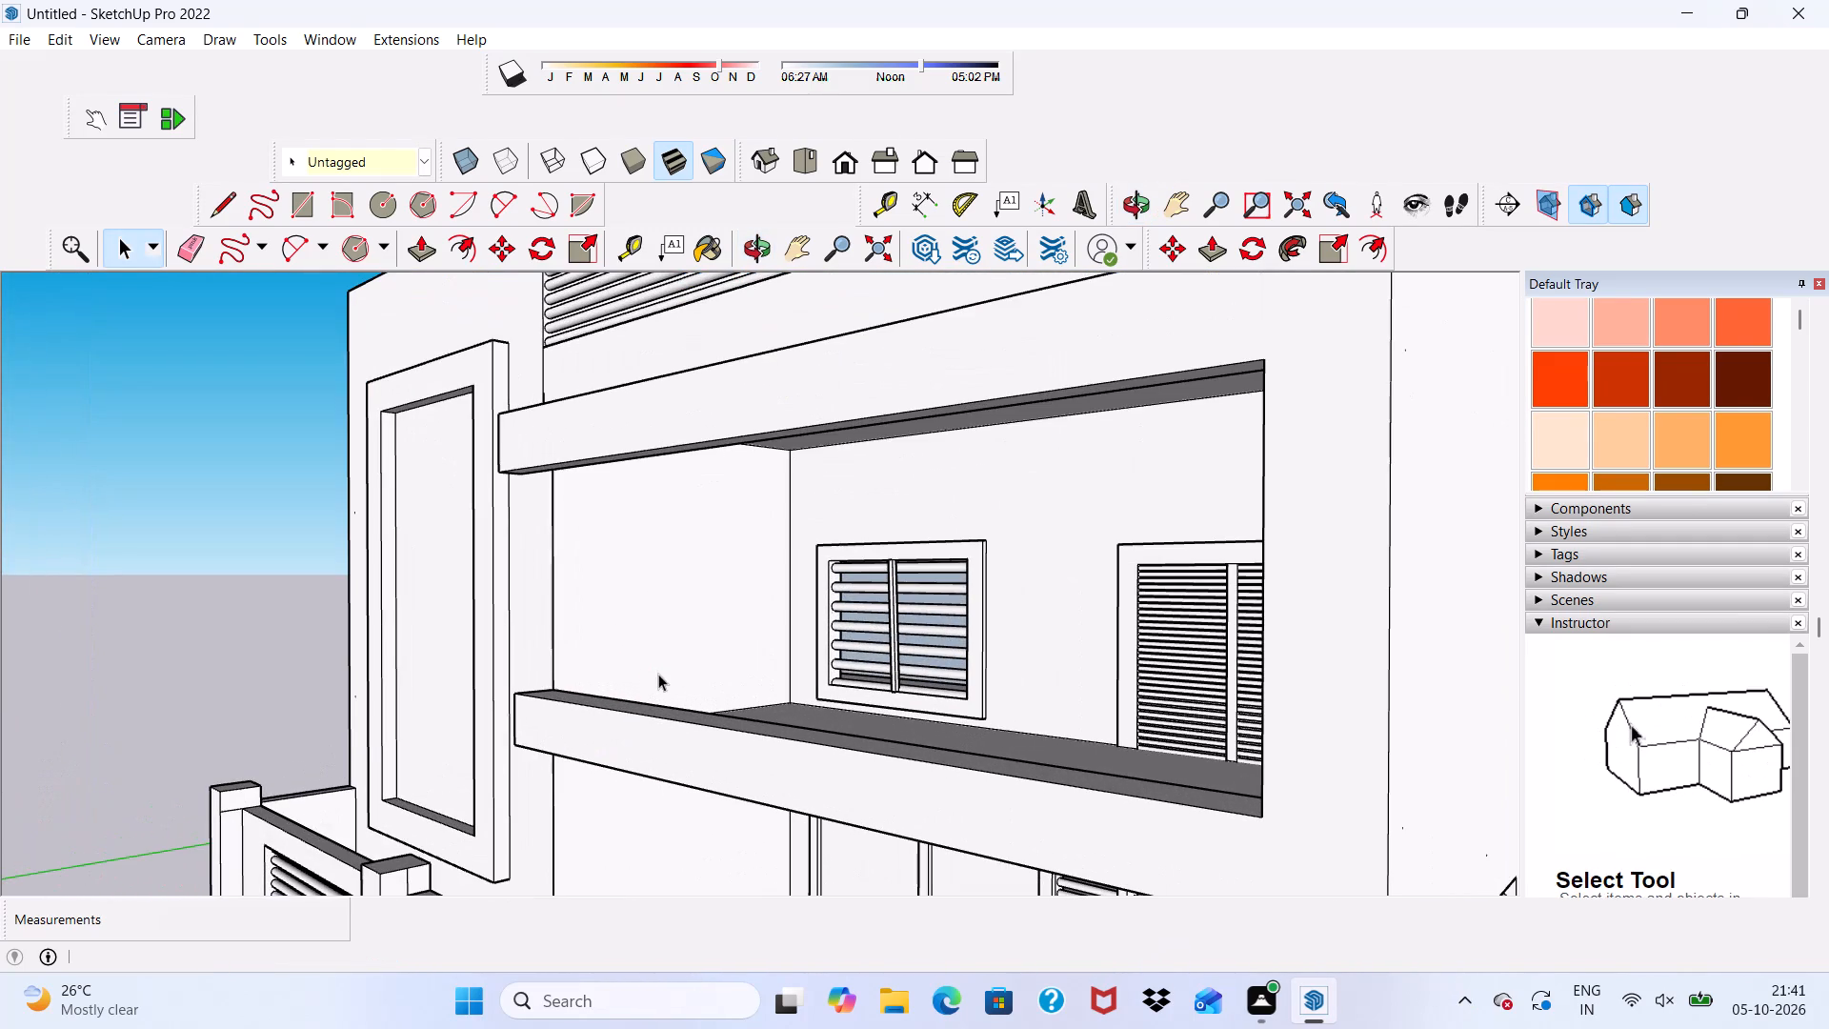
scroll(652, 677, "down", 3)
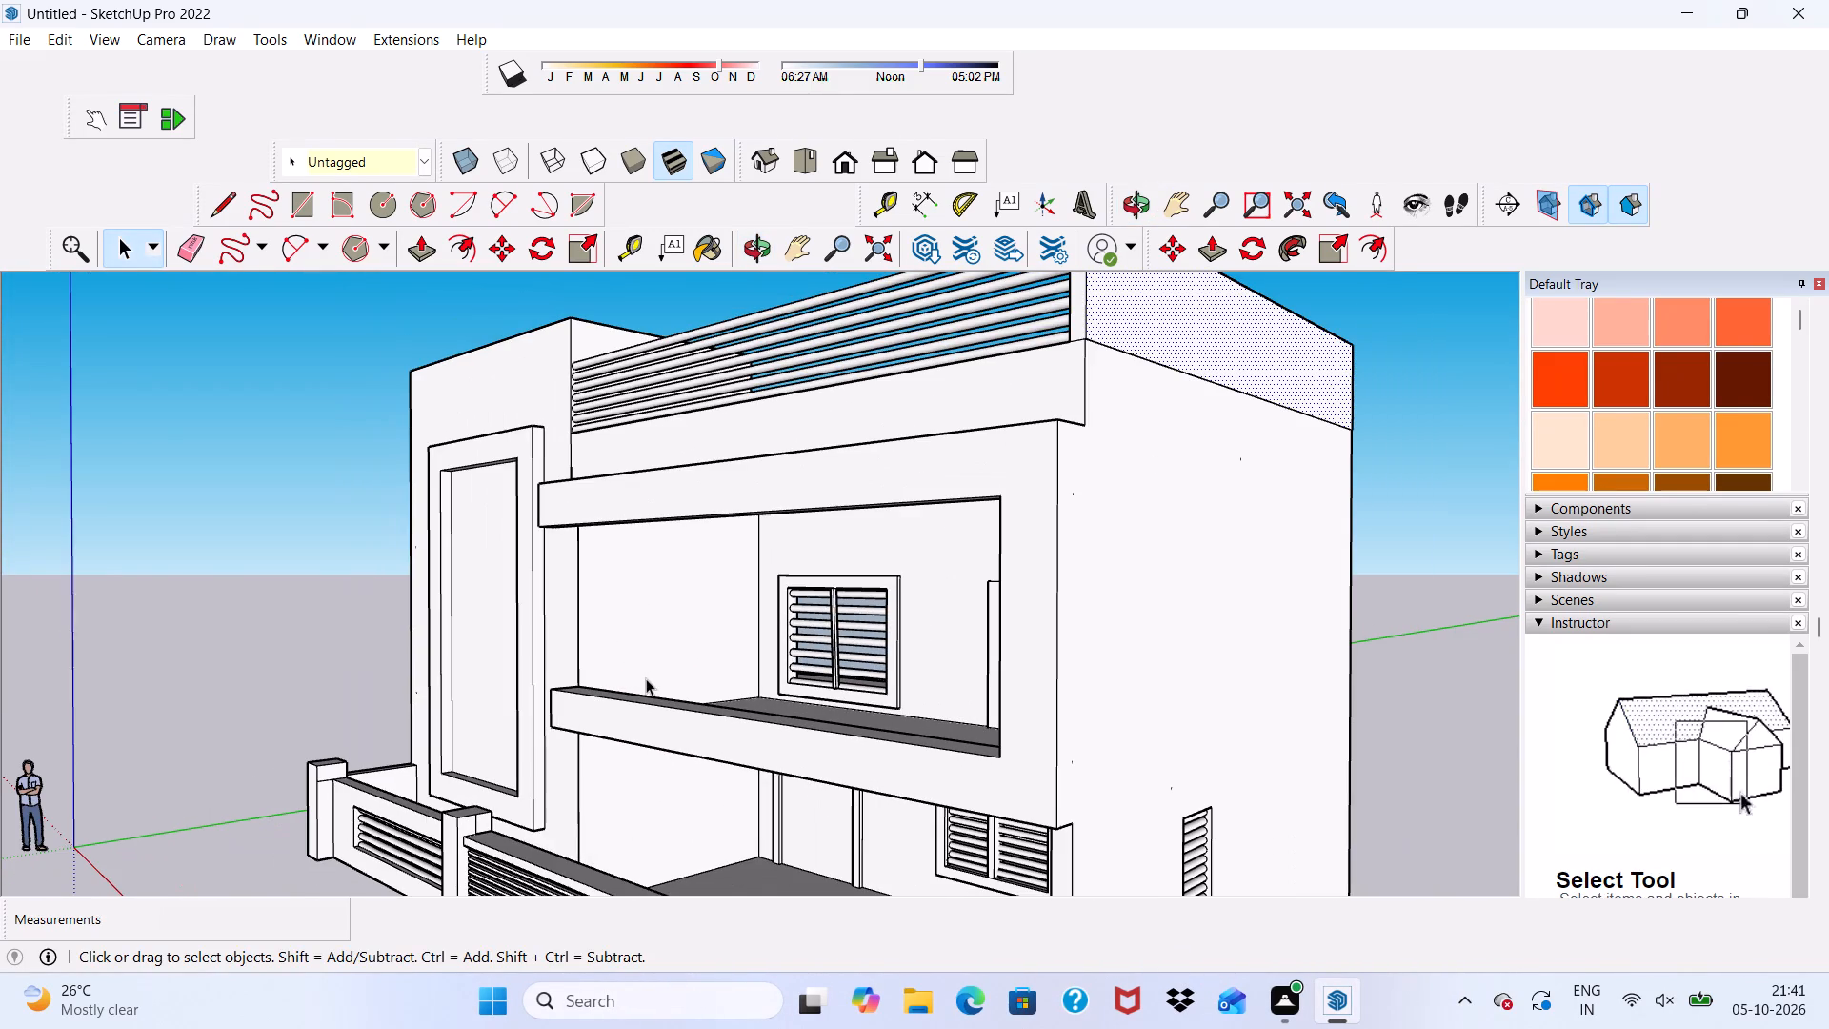
middle_click_drag(646, 678, 1133, 660)
scroll(892, 615, "down", 2)
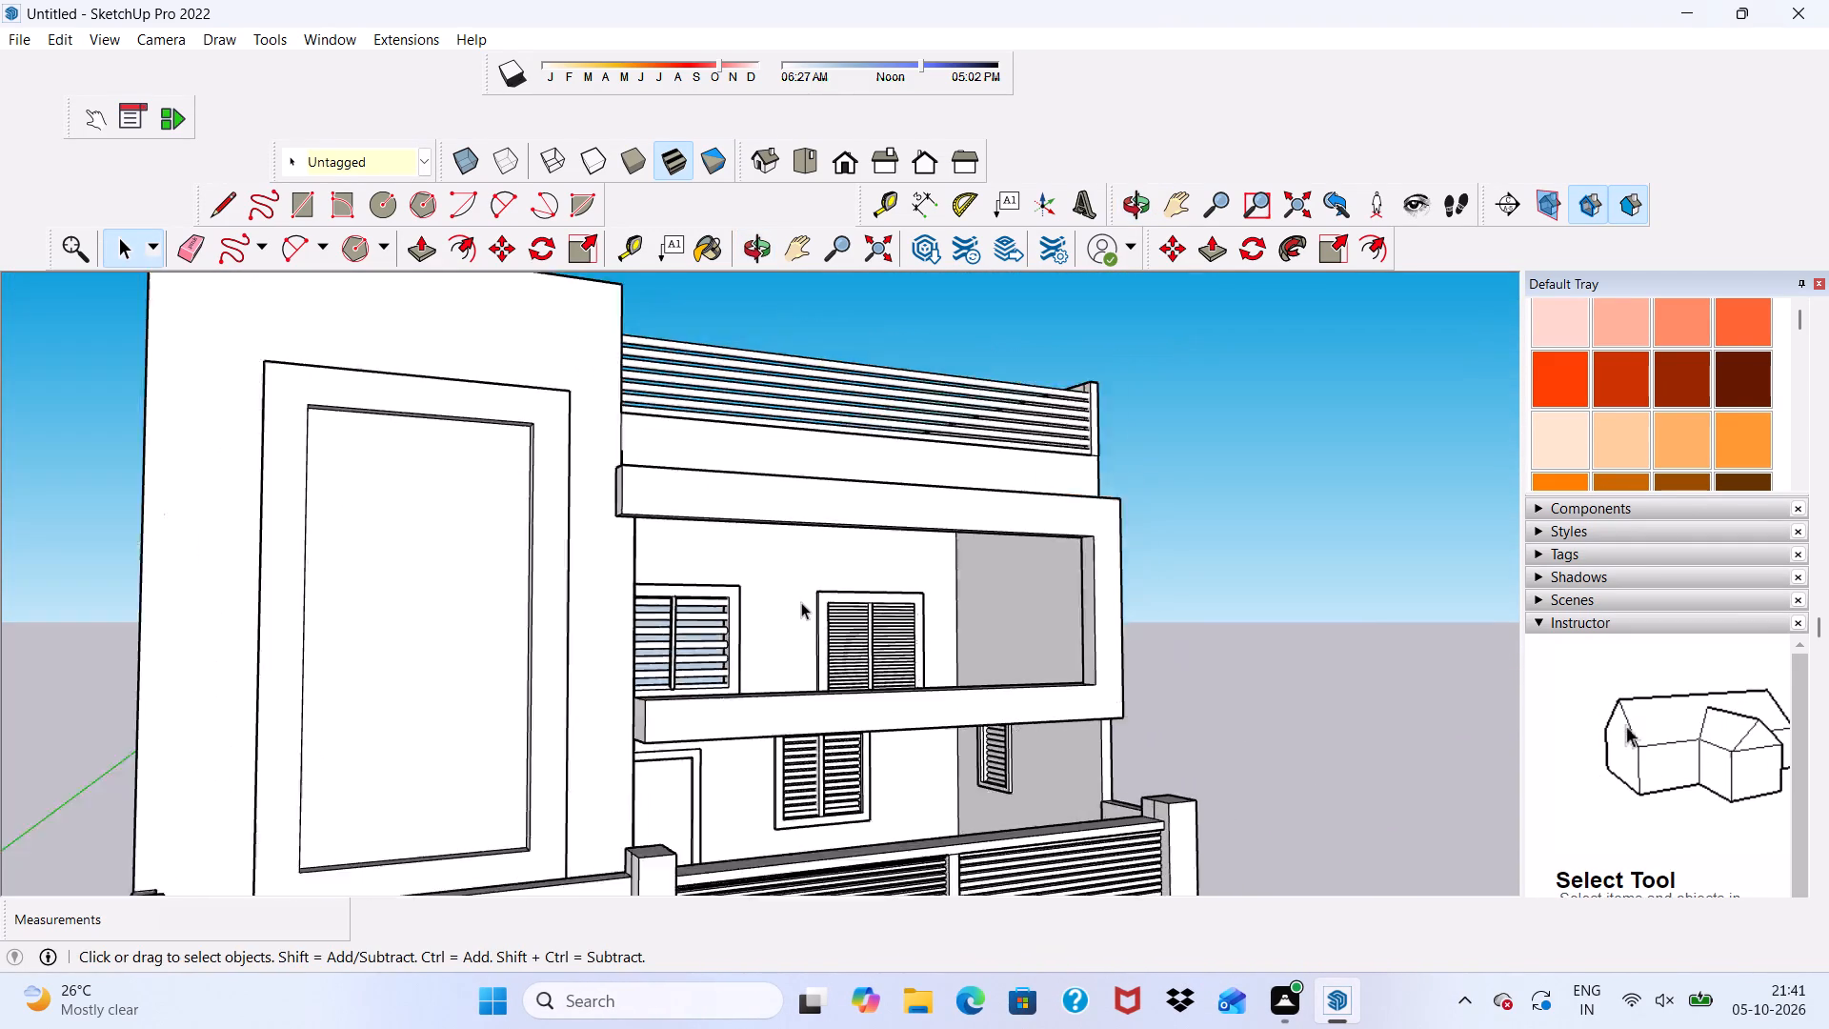
scroll(801, 602, "down", 3)
scroll(798, 603, "up", 1)
scroll(796, 598, "down", 5)
middle_click_drag(842, 636, 630, 659)
scroll(625, 590, "up", 7)
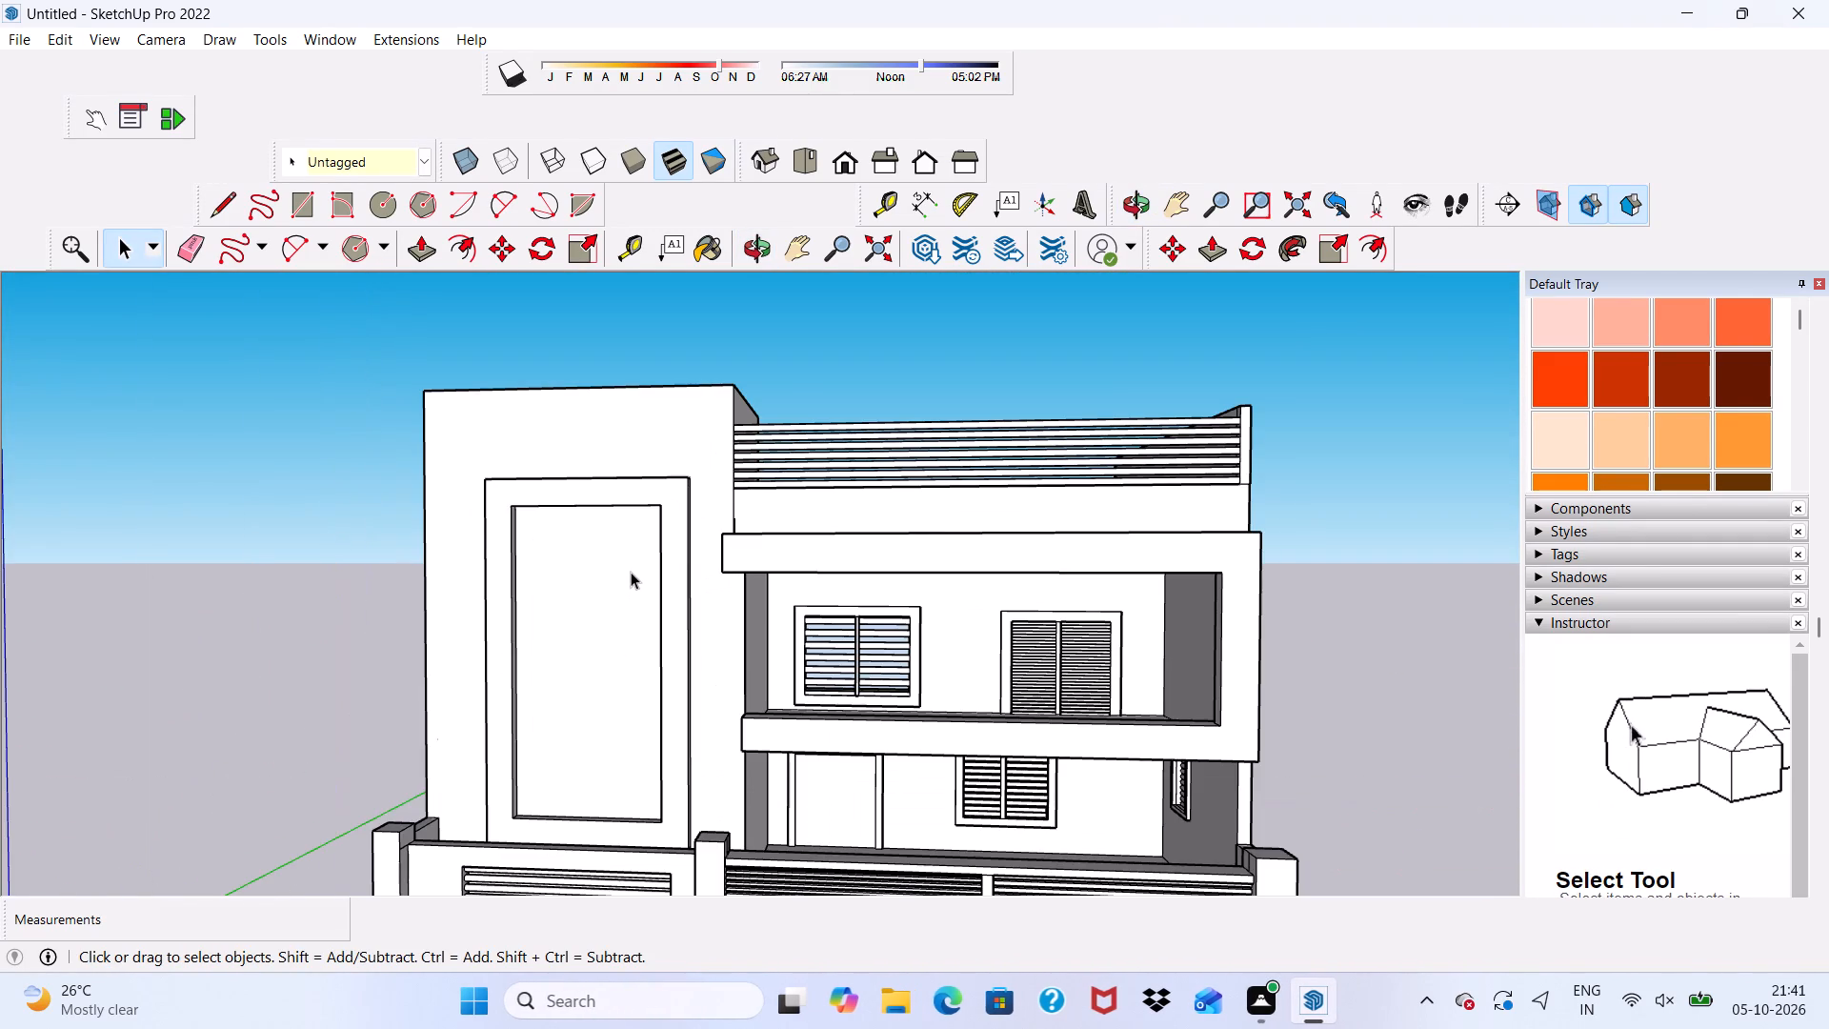
scroll(631, 572, "down", 4)
middle_click_drag(632, 571, 648, 445)
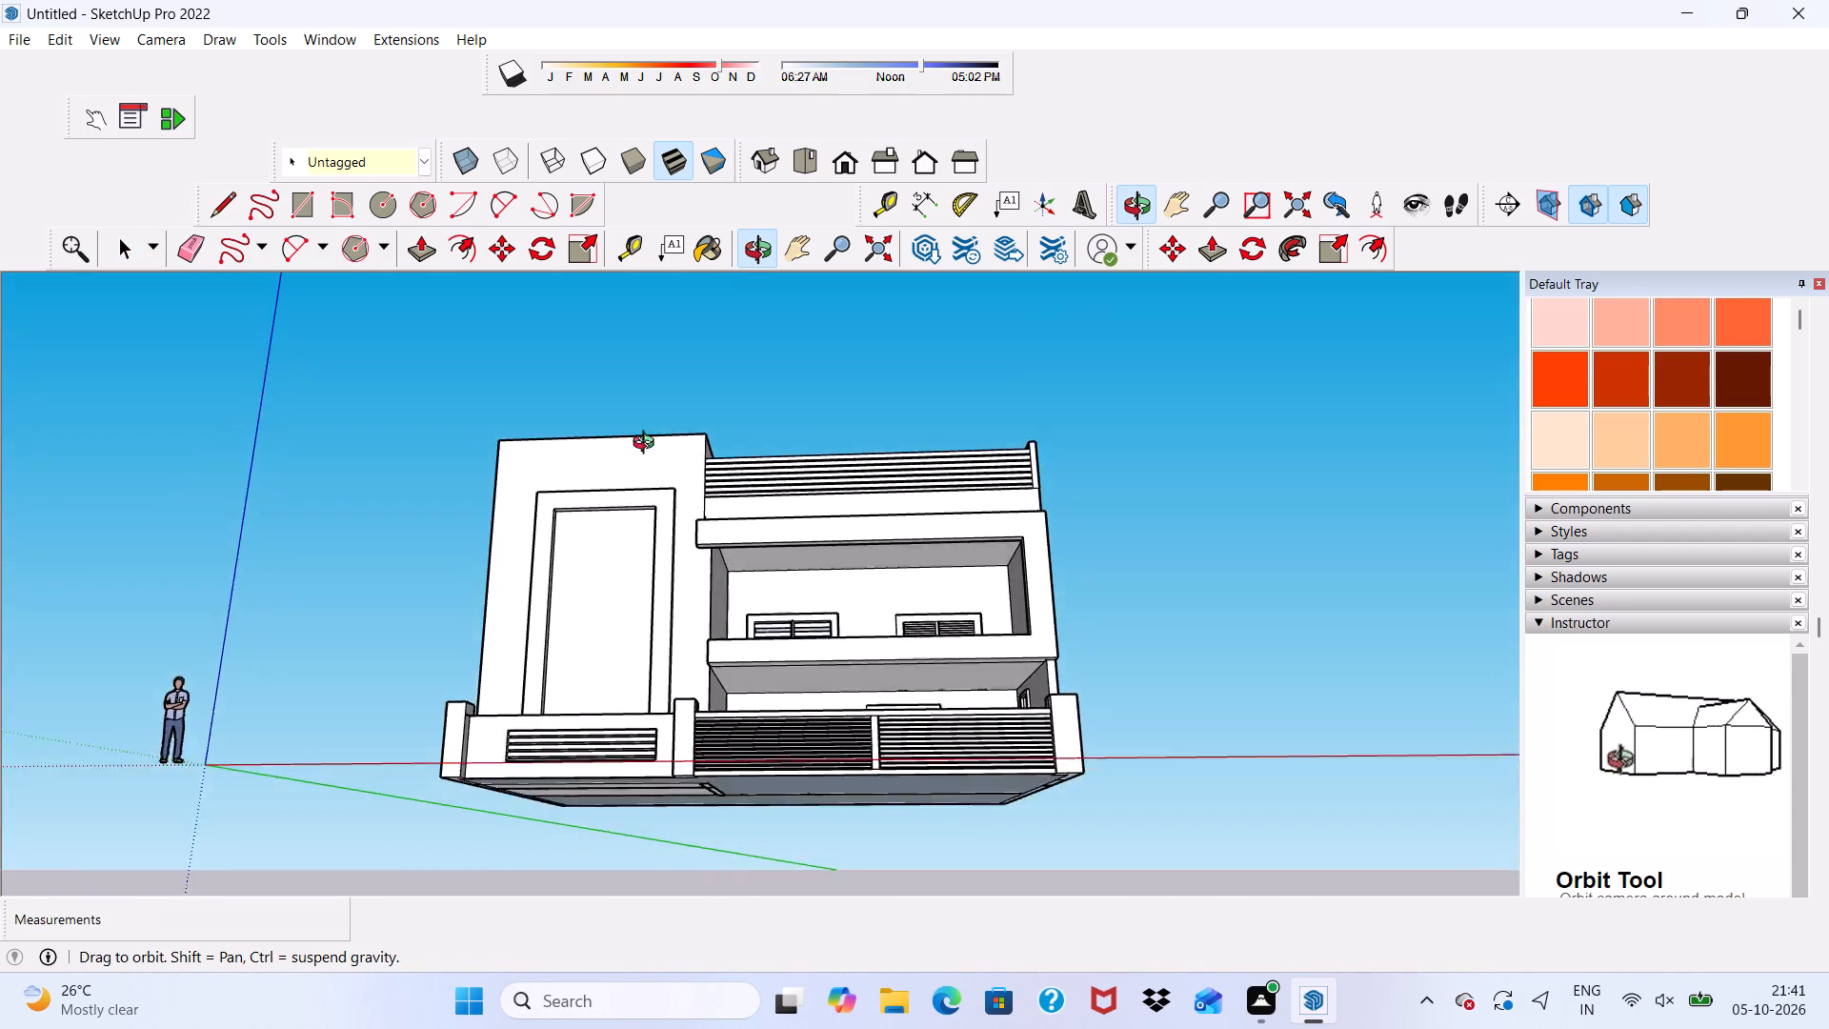
middle_click_drag(648, 445, 699, 611)
scroll(643, 641, "up", 4)
scroll(556, 635, "down", 6)
scroll(537, 510, "down", 2)
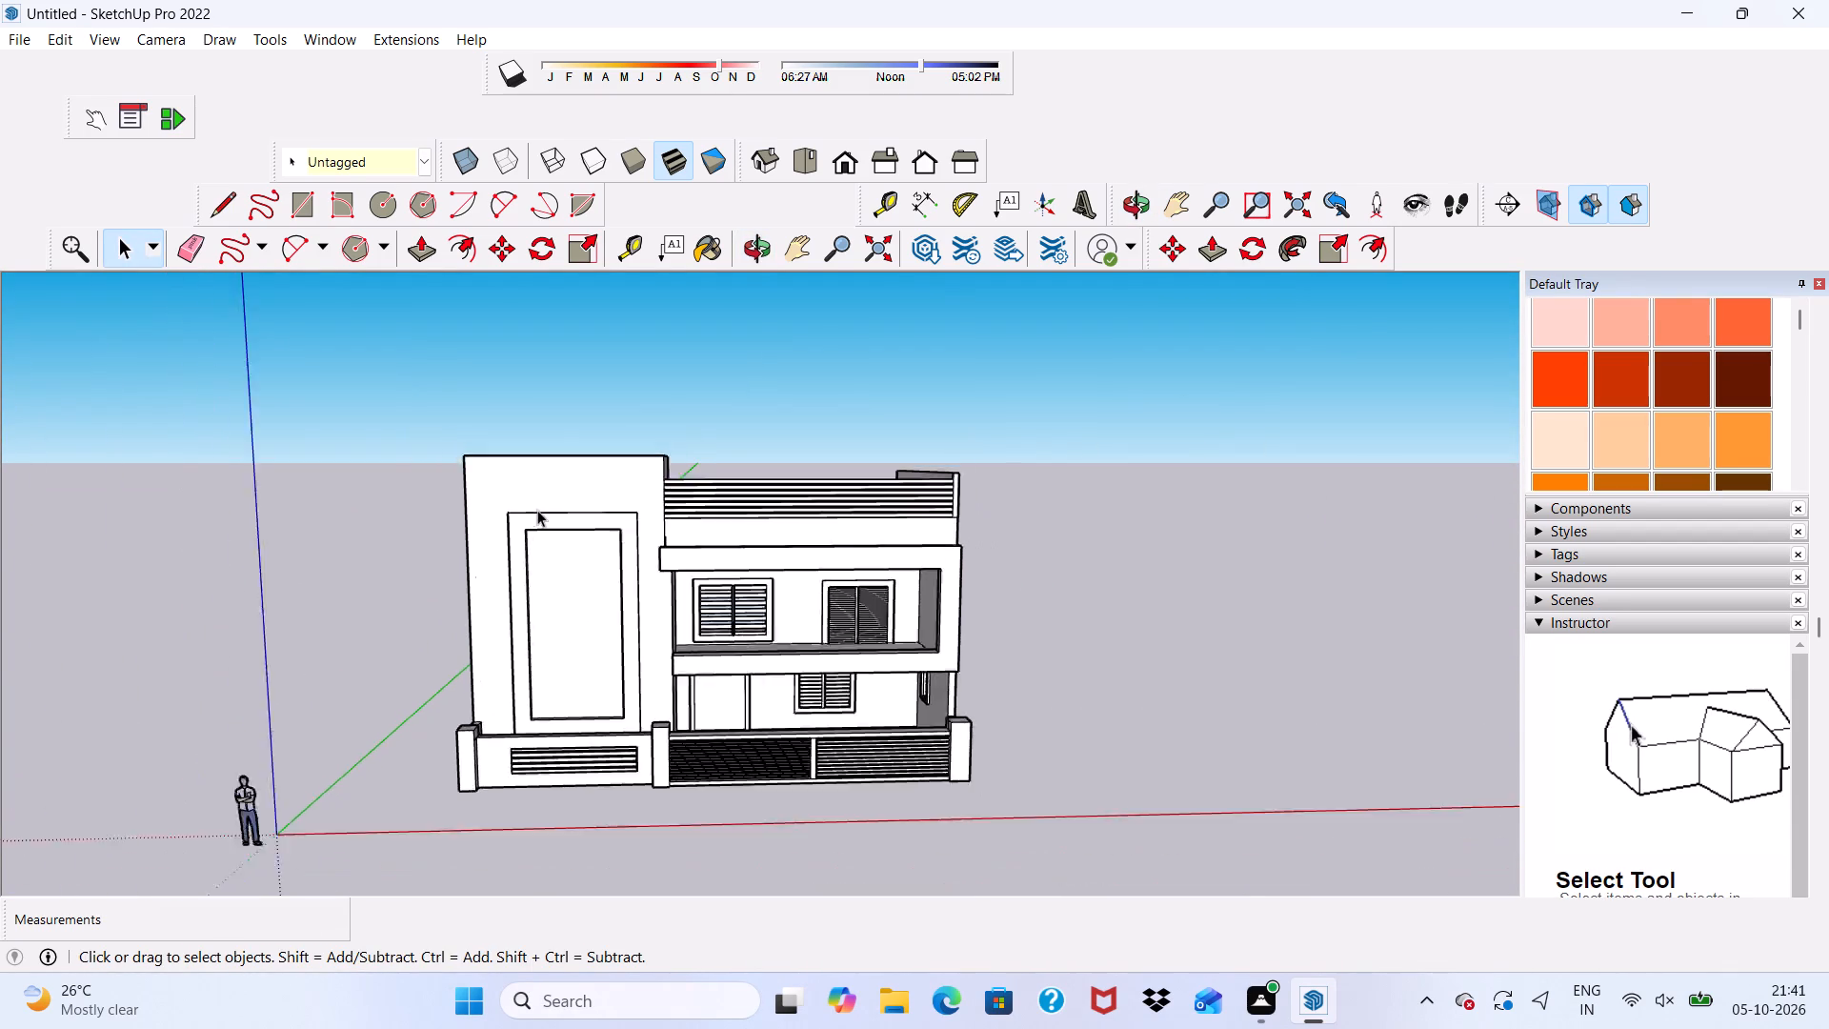
scroll(537, 510, "down", 6)
middle_click_drag(594, 525, 555, 496)
scroll(555, 496, "up", 2)
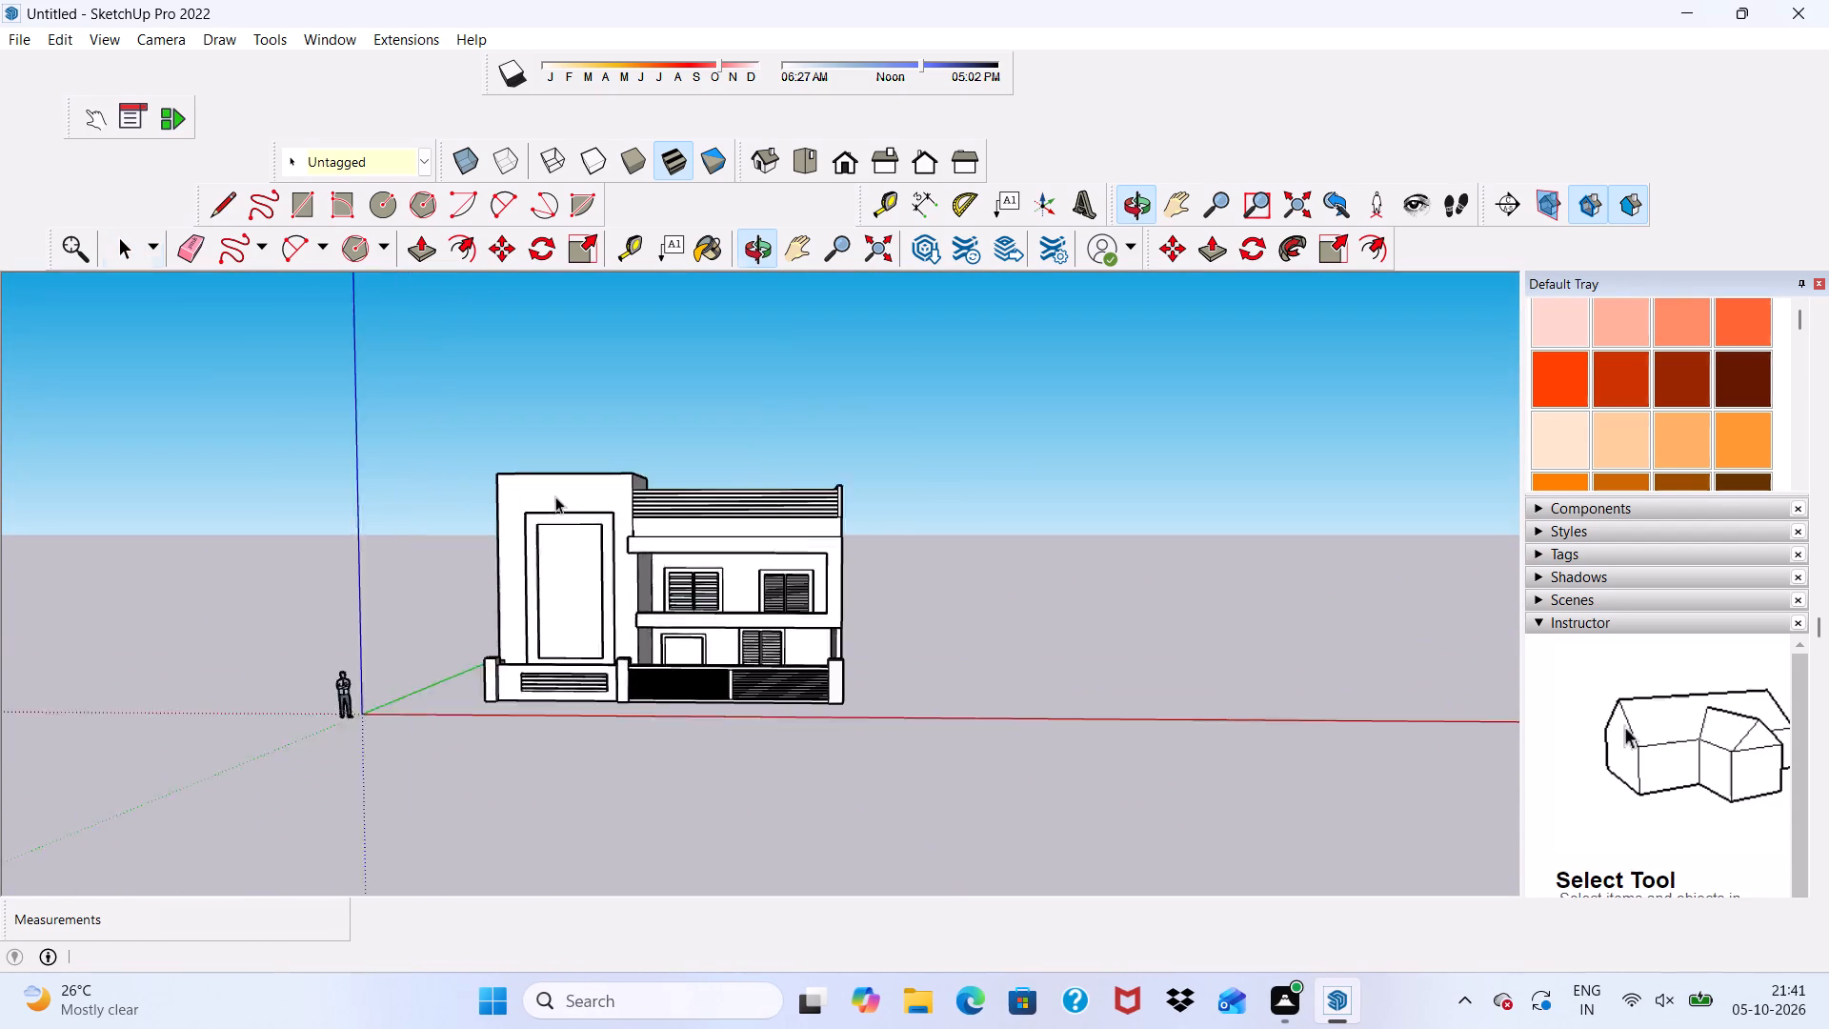
scroll(555, 496, "up", 5)
scroll(602, 562, "down", 3)
scroll(746, 627, "down", 2)
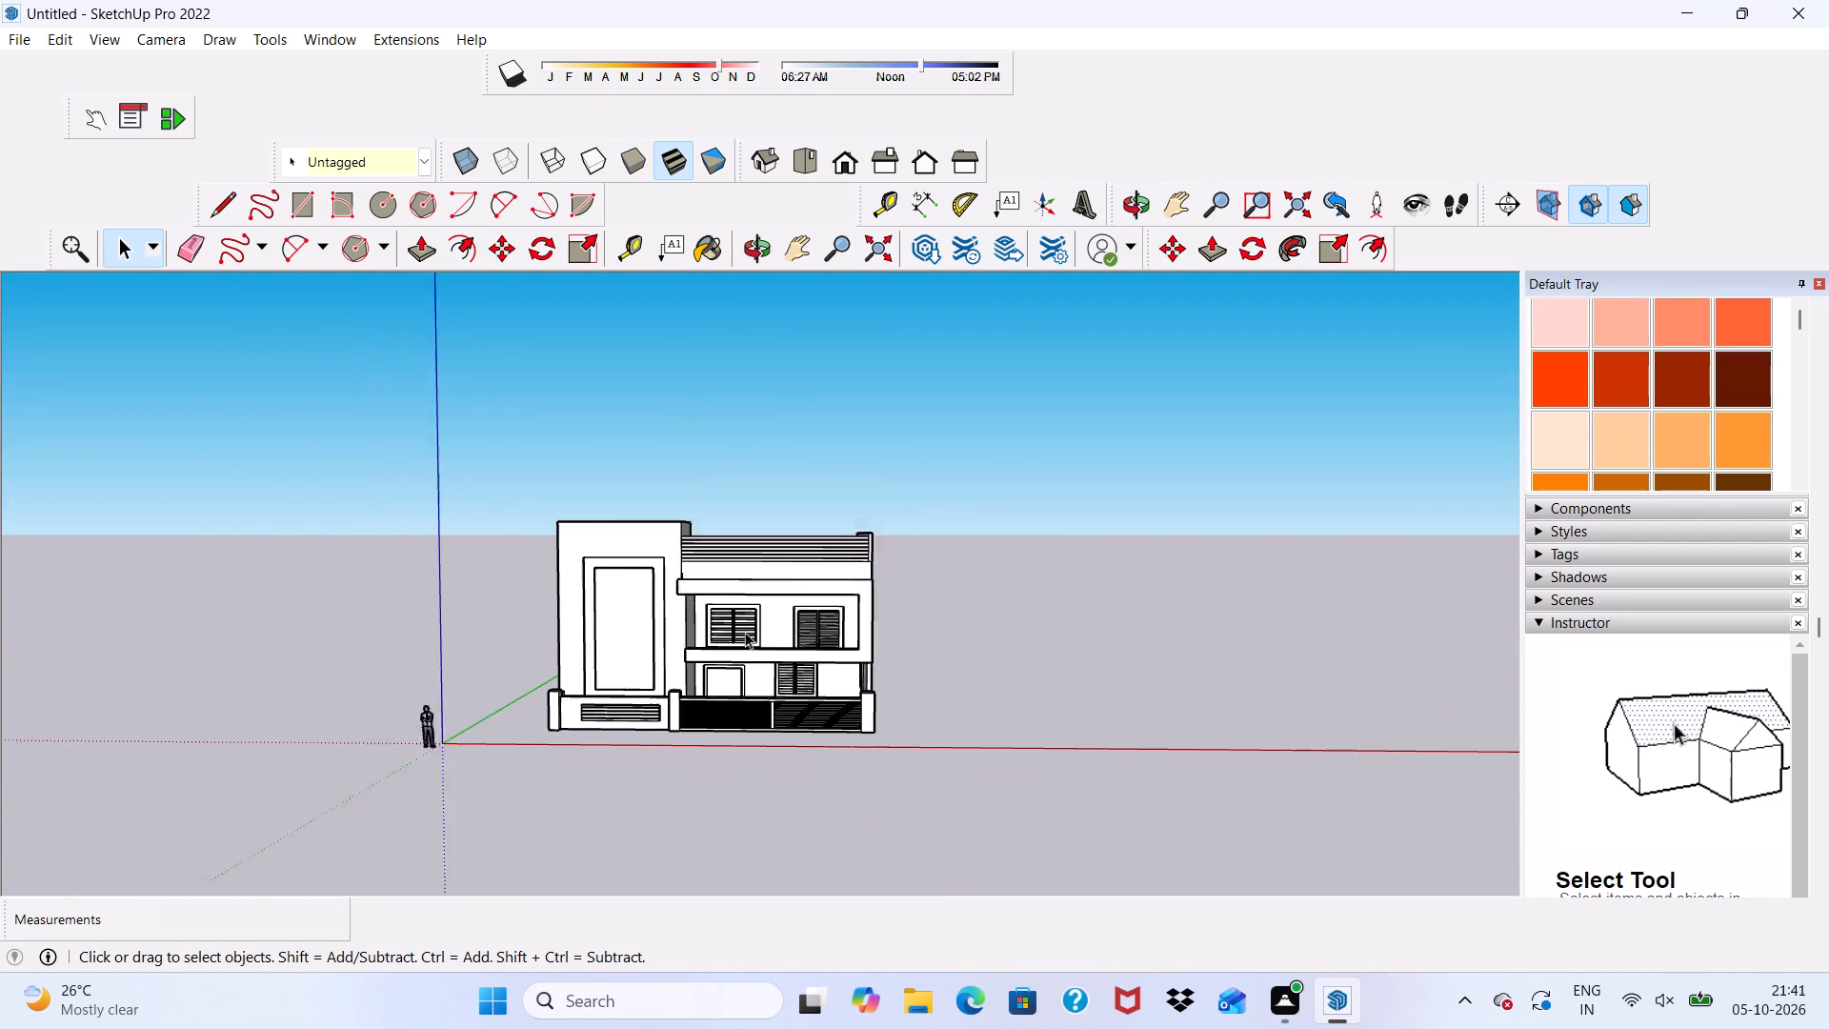
scroll(745, 632, "down", 2)
scroll(993, 712, "up", 3)
scroll(619, 551, "up", 4)
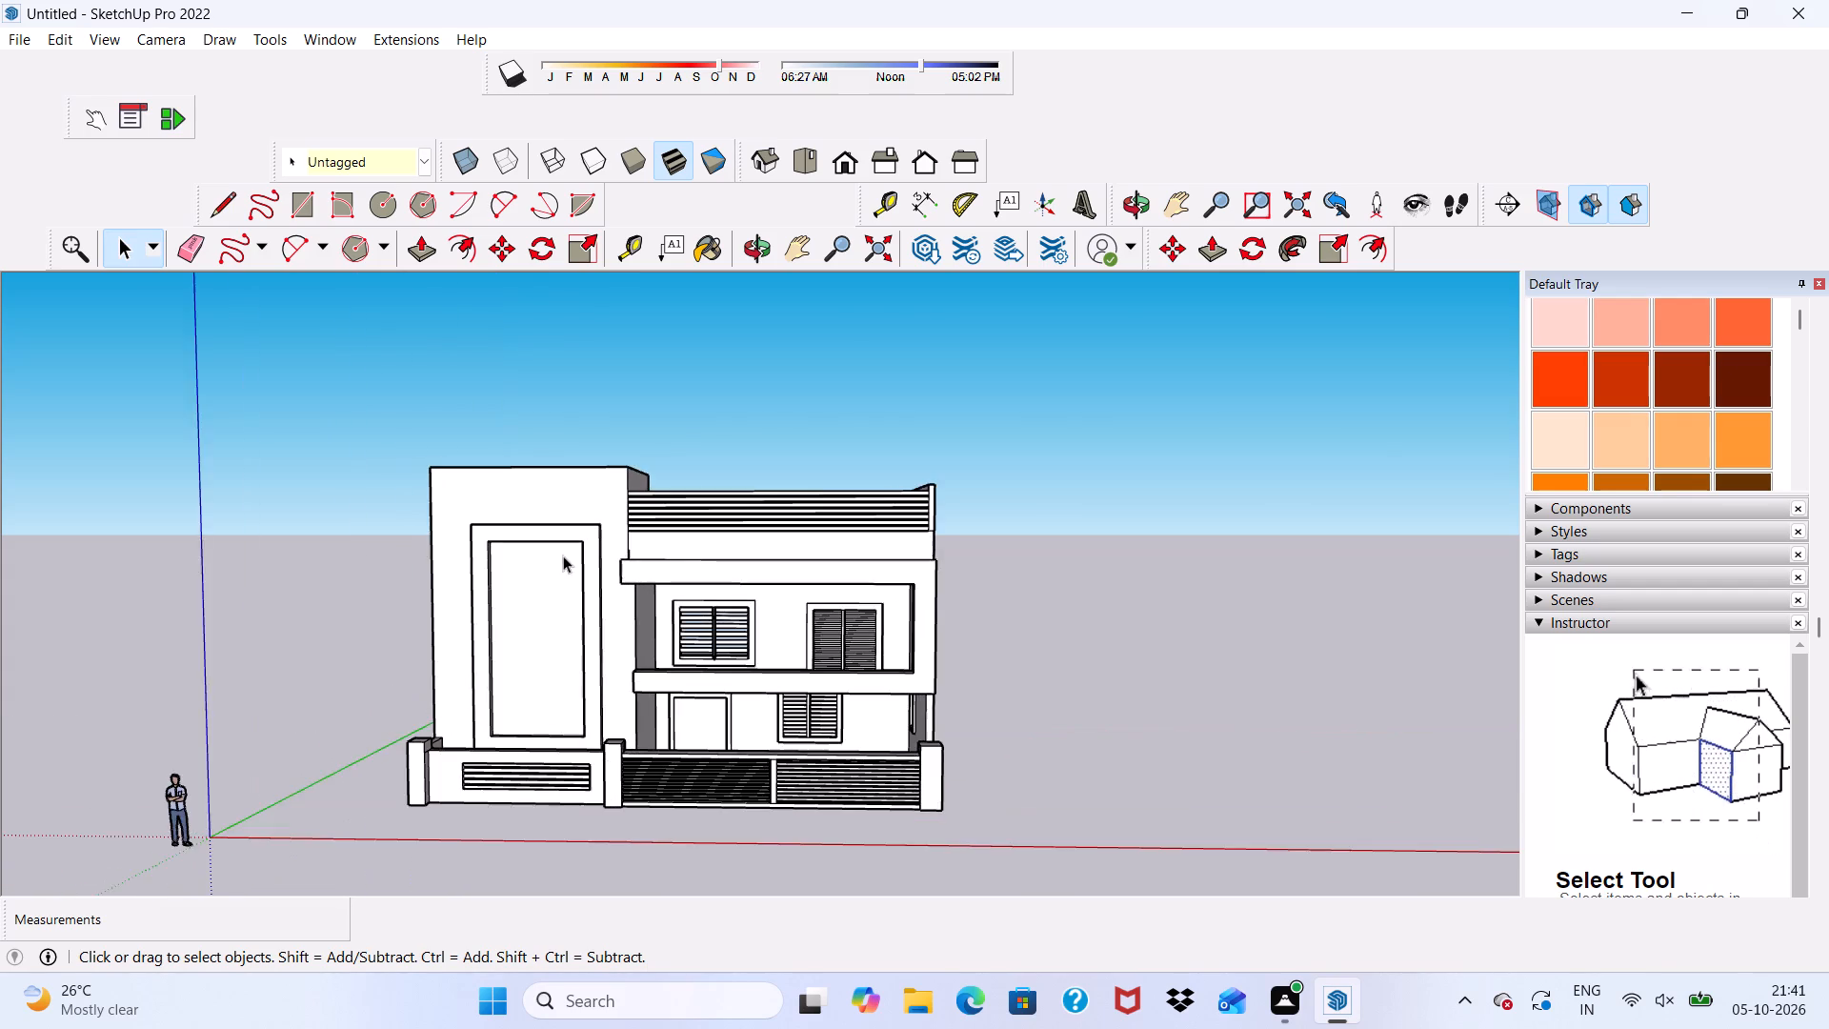
scroll(550, 555, "down", 1)
middle_click_drag(550, 555, 727, 563)
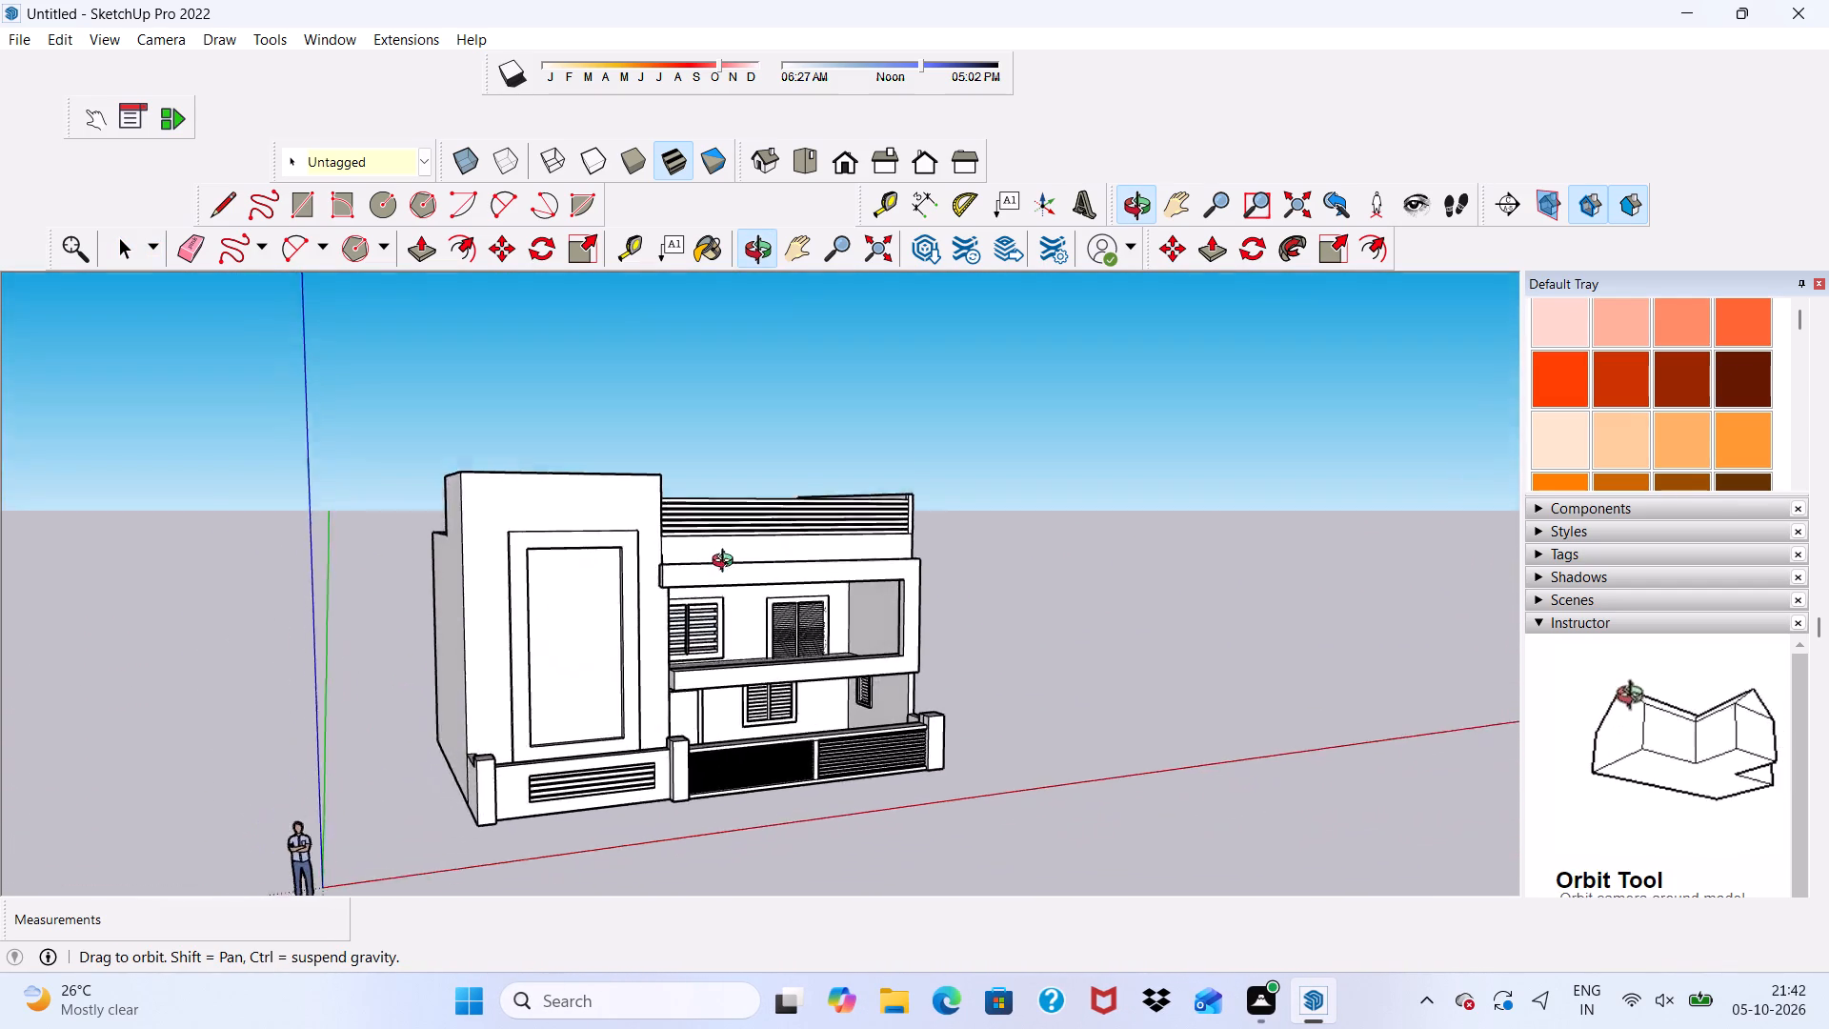
middle_click_drag(727, 563, 704, 539)
scroll(703, 539, "up", 5)
scroll(425, 579, "down", 4)
Draw a line about 6 9/16" long extending the lower roof's inset rear edge line to the tower wall, closing the border strip.
middle_click_drag(423, 579, 1158, 736)
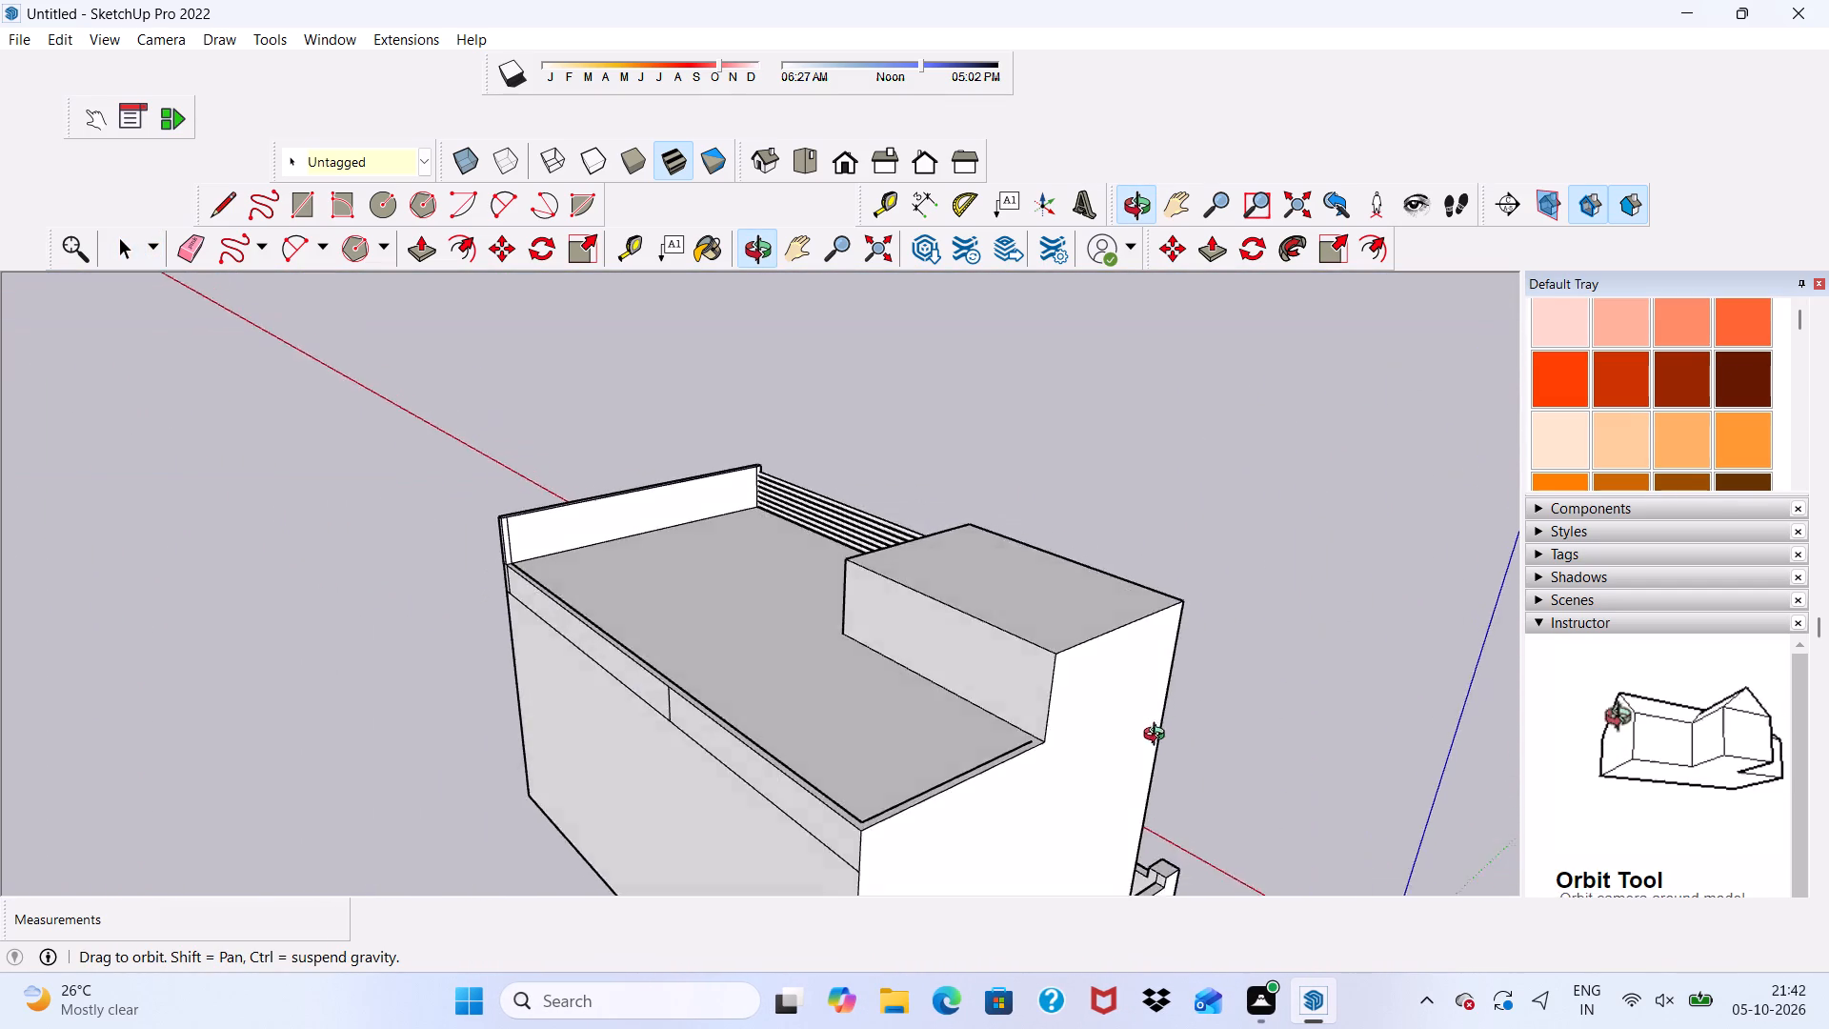
middle_click_drag(1158, 736, 1207, 744)
scroll(771, 707, "up", 6)
scroll(469, 452, "down", 1)
middle_click_drag(467, 446, 477, 525)
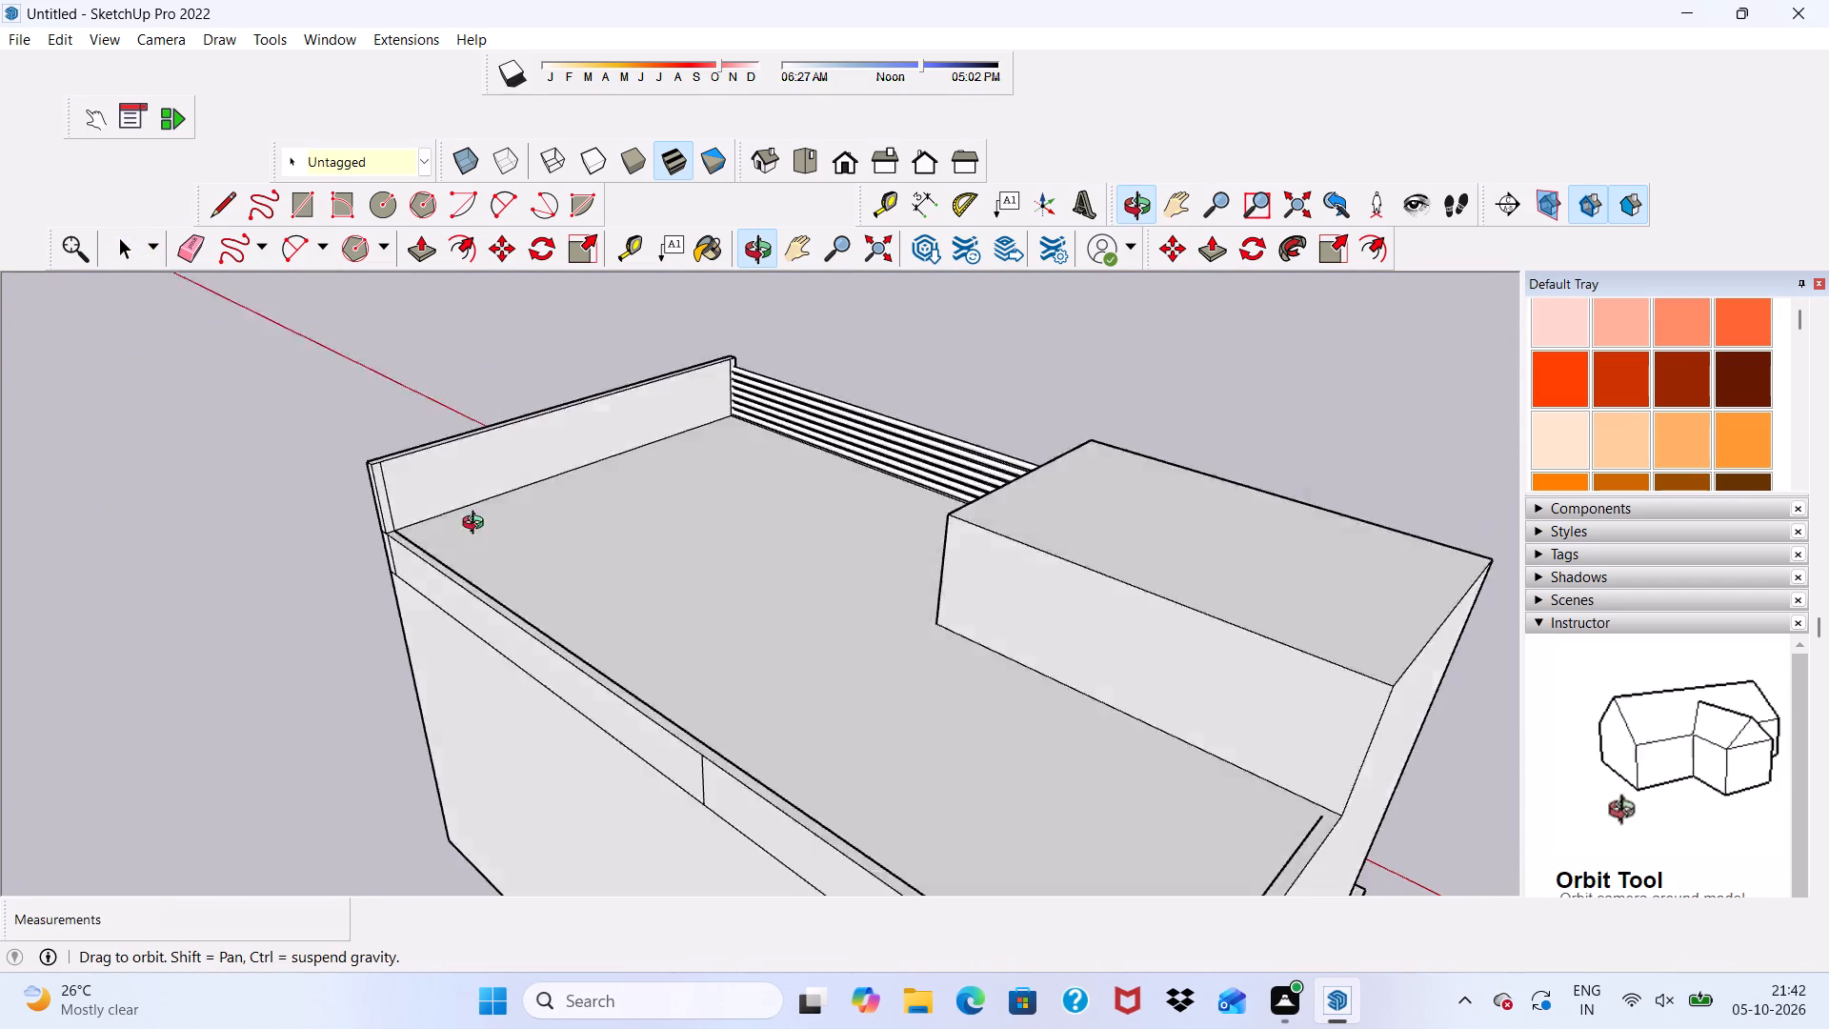
middle_click_drag(477, 525, 476, 613)
middle_click(474, 616)
scroll(459, 643, "up", 8)
left_click(337, 591)
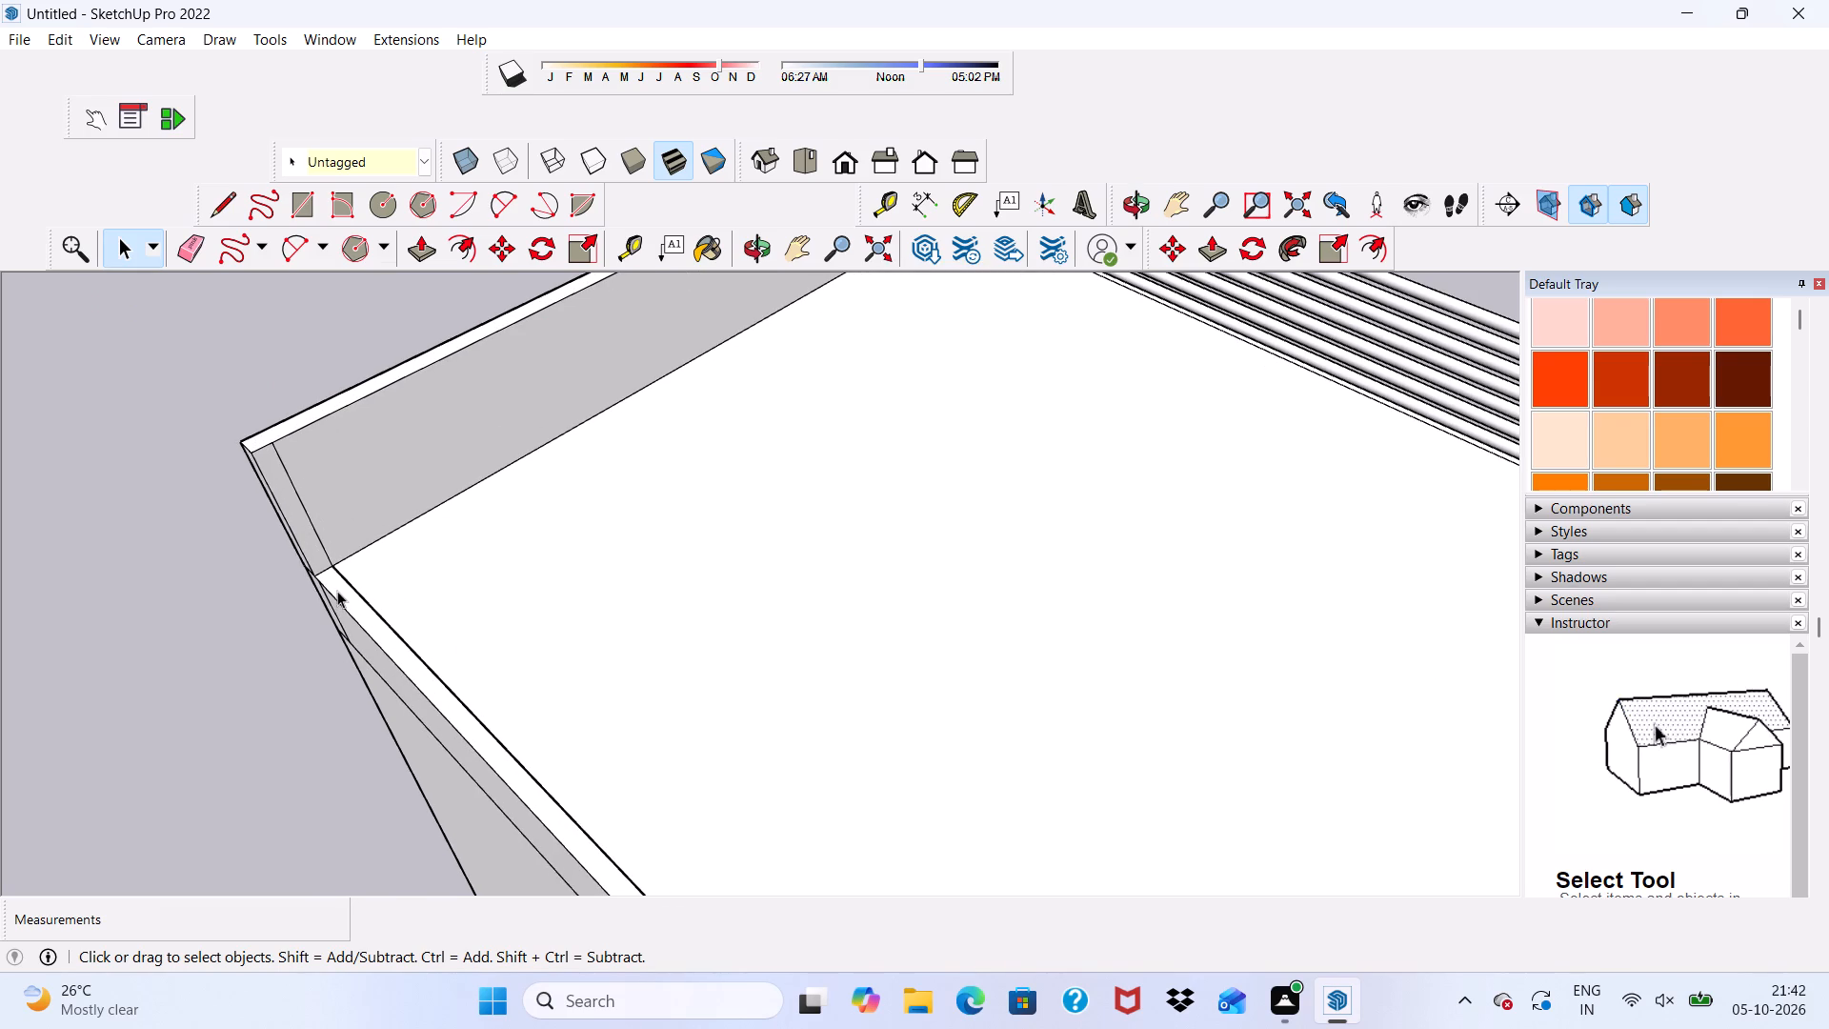
scroll(445, 310, "up", 1)
scroll(442, 331, "down", 7)
middle_click_drag(737, 523, 561, 342)
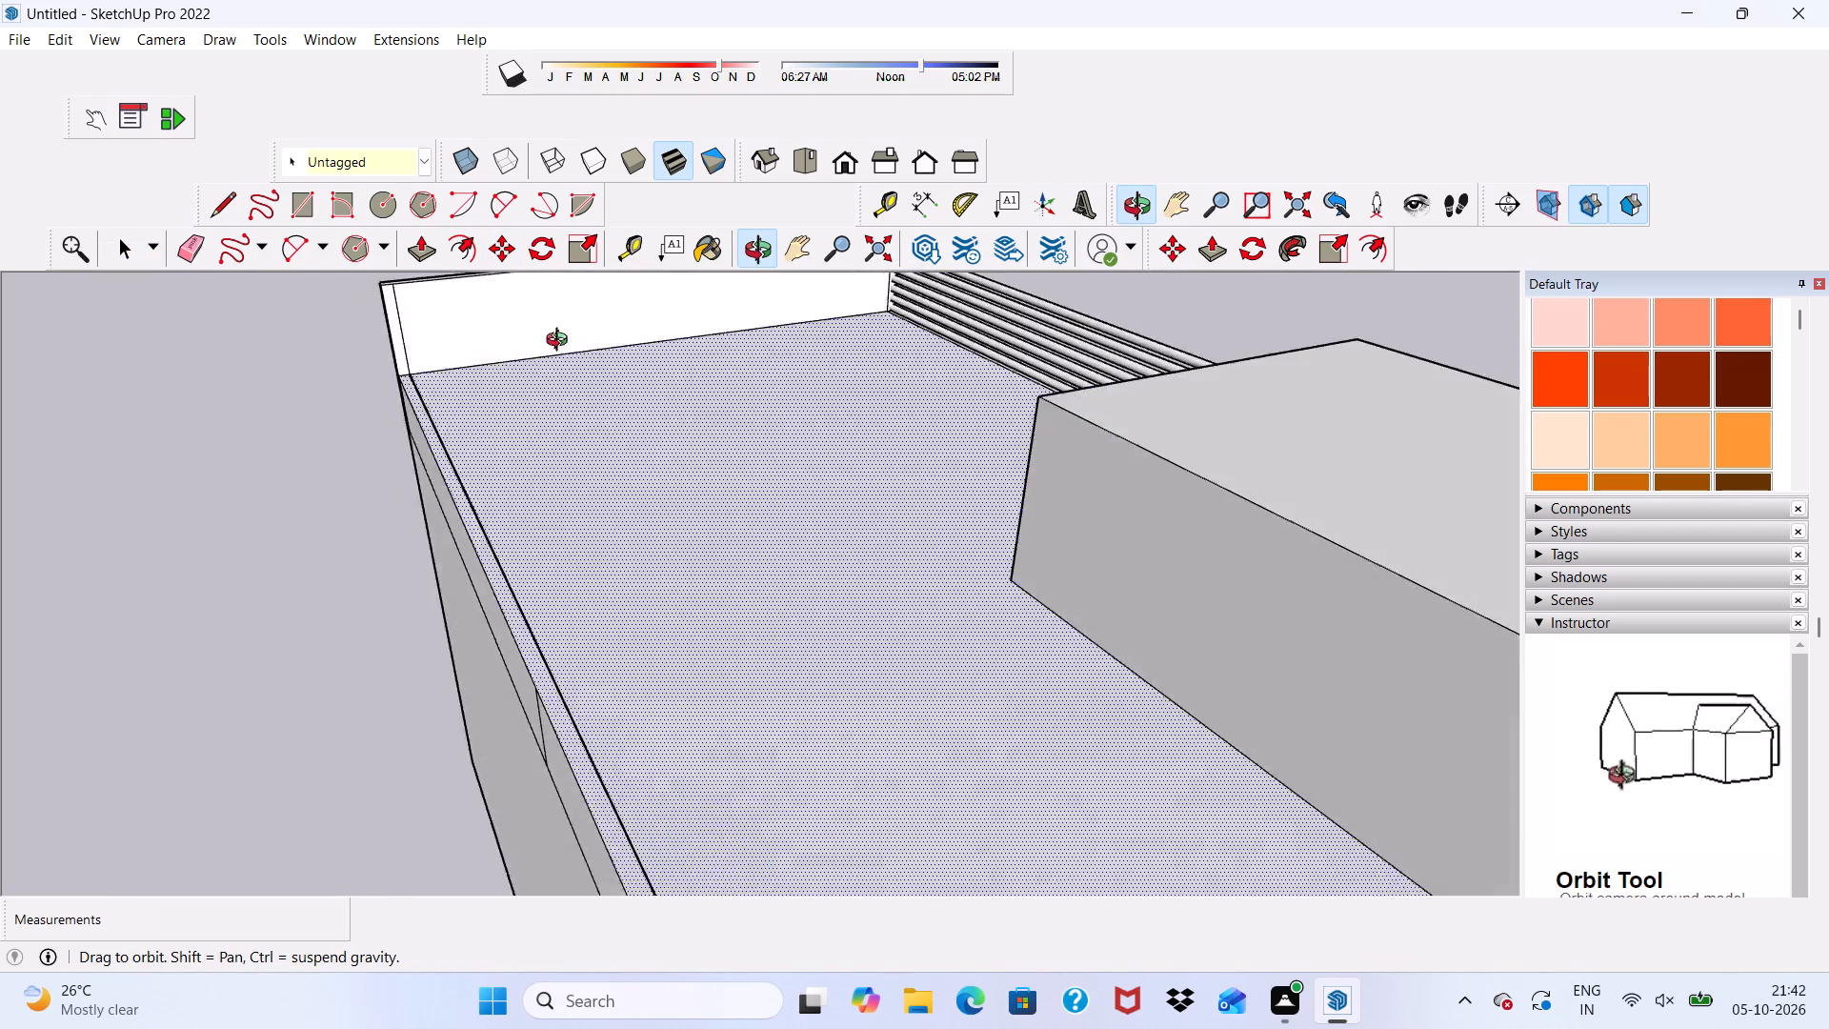
middle_click_drag(561, 342, 494, 333)
scroll(494, 332, "down", 9)
scroll(597, 464, "up", 2)
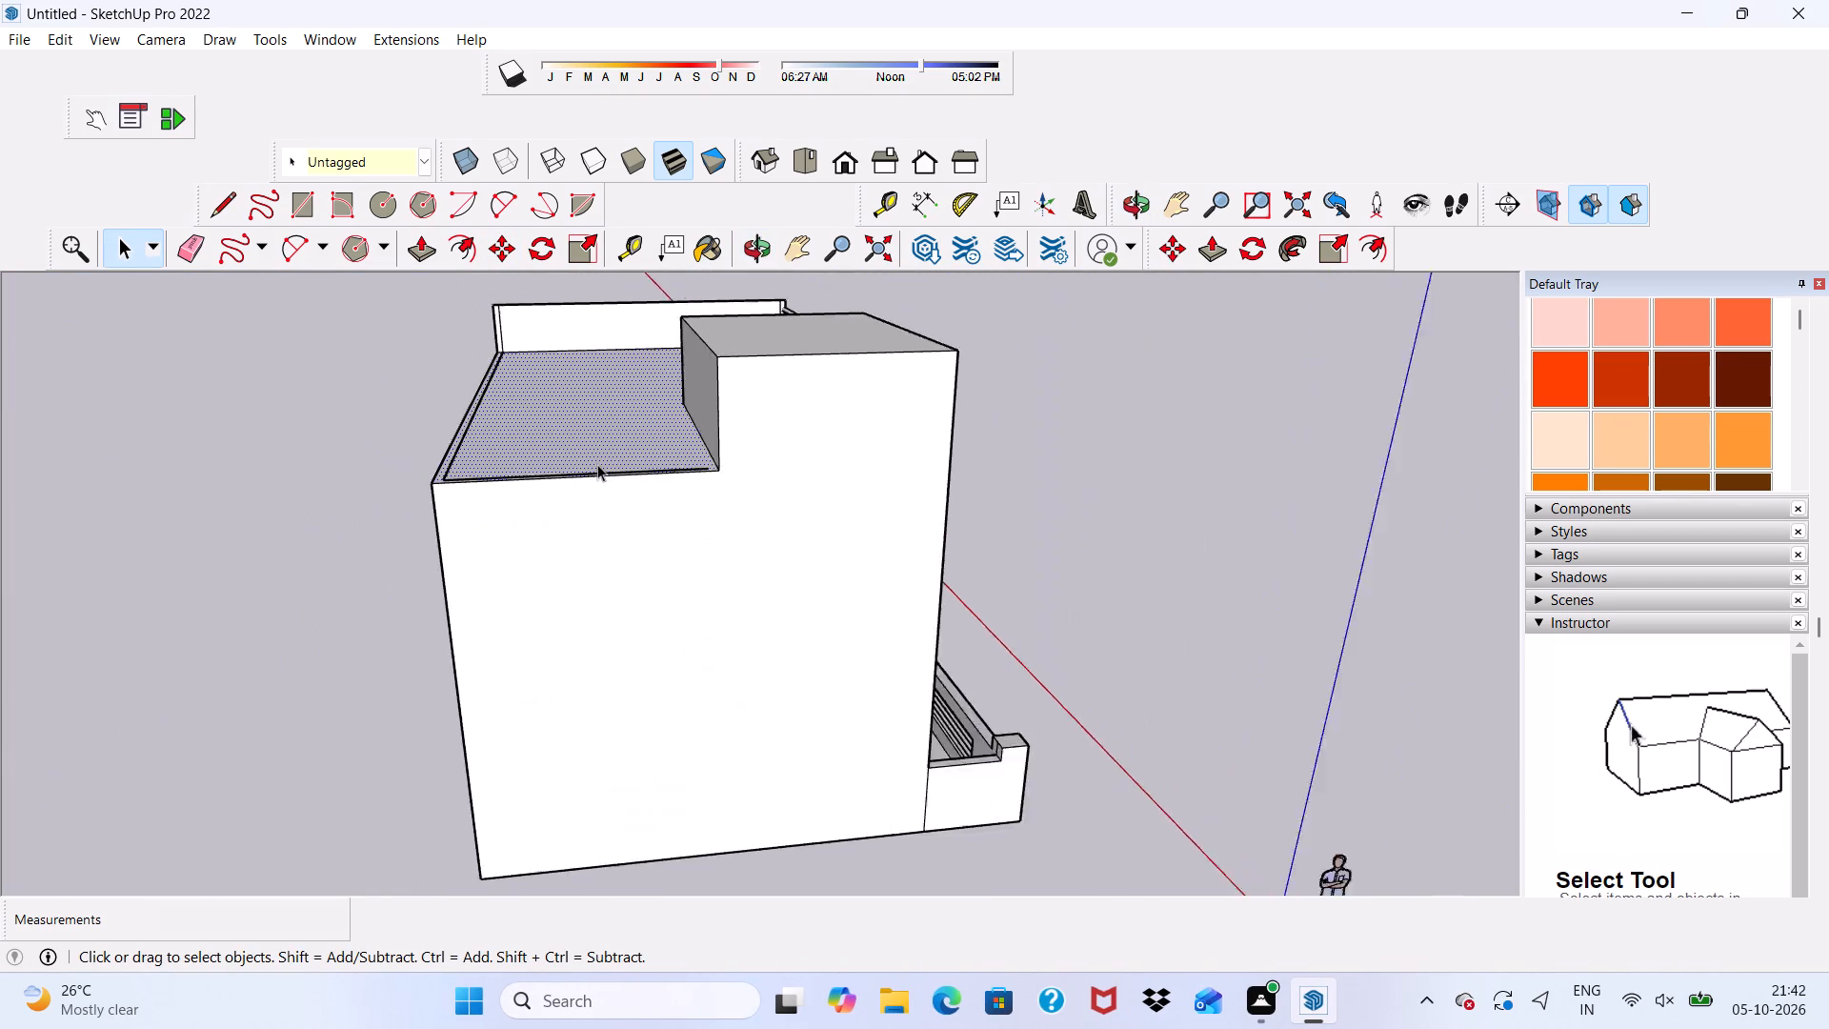
scroll(597, 464, "up", 7)
scroll(595, 465, "down", 1)
middle_click_drag(595, 463, 627, 555)
scroll(645, 597, "up", 5)
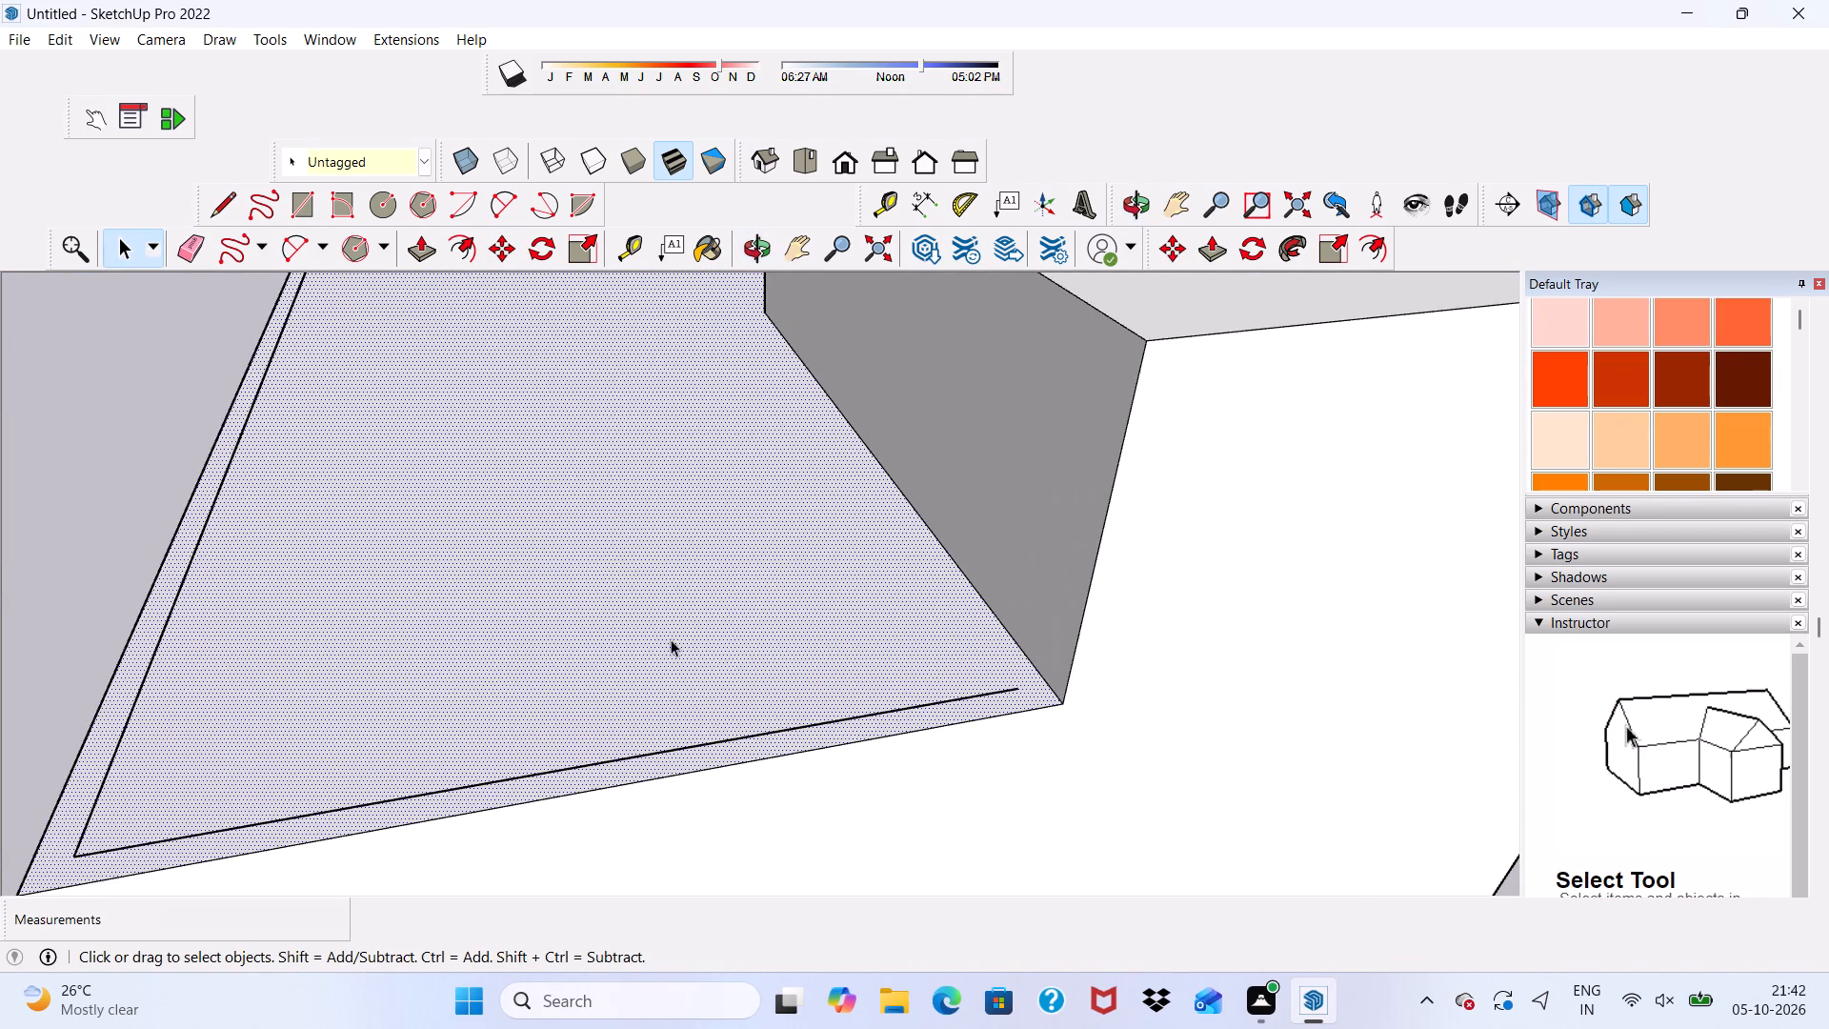
scroll(996, 720, "up", 4)
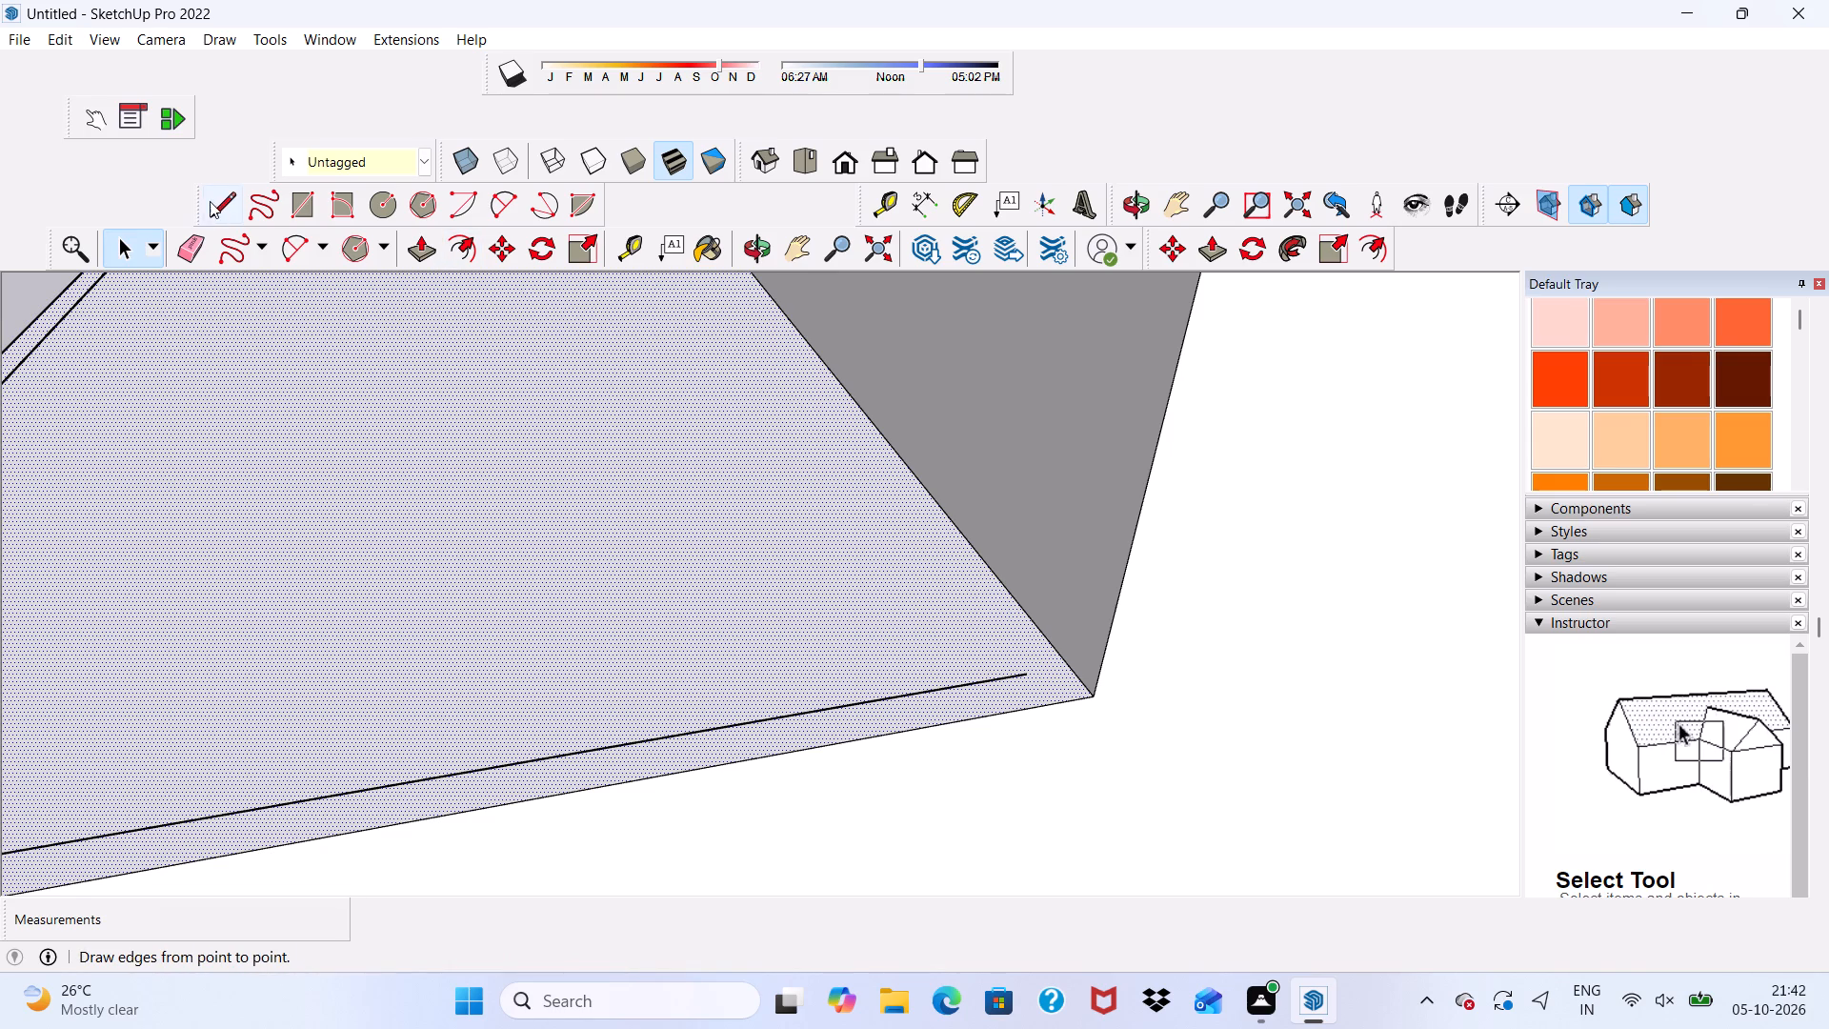
left_click(223, 188)
scroll(1087, 893, "up", 5)
scroll(1013, 502, "up", 4)
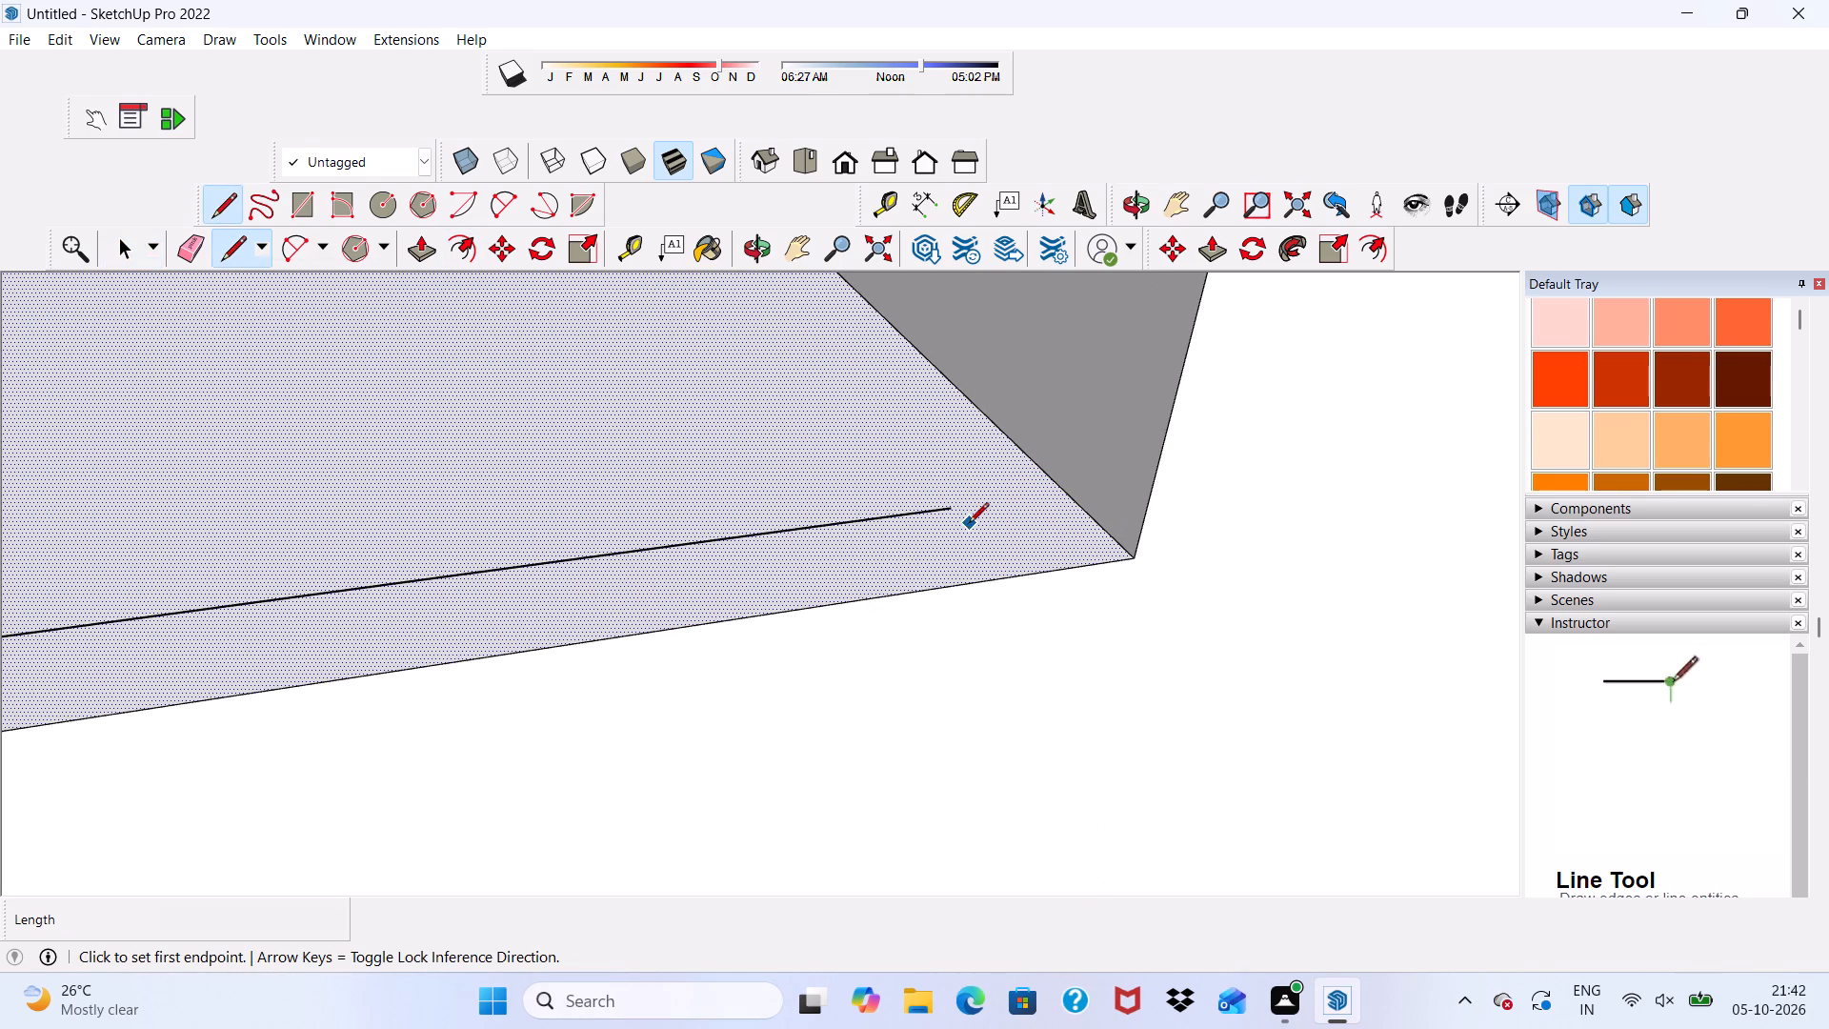
left_click(945, 508)
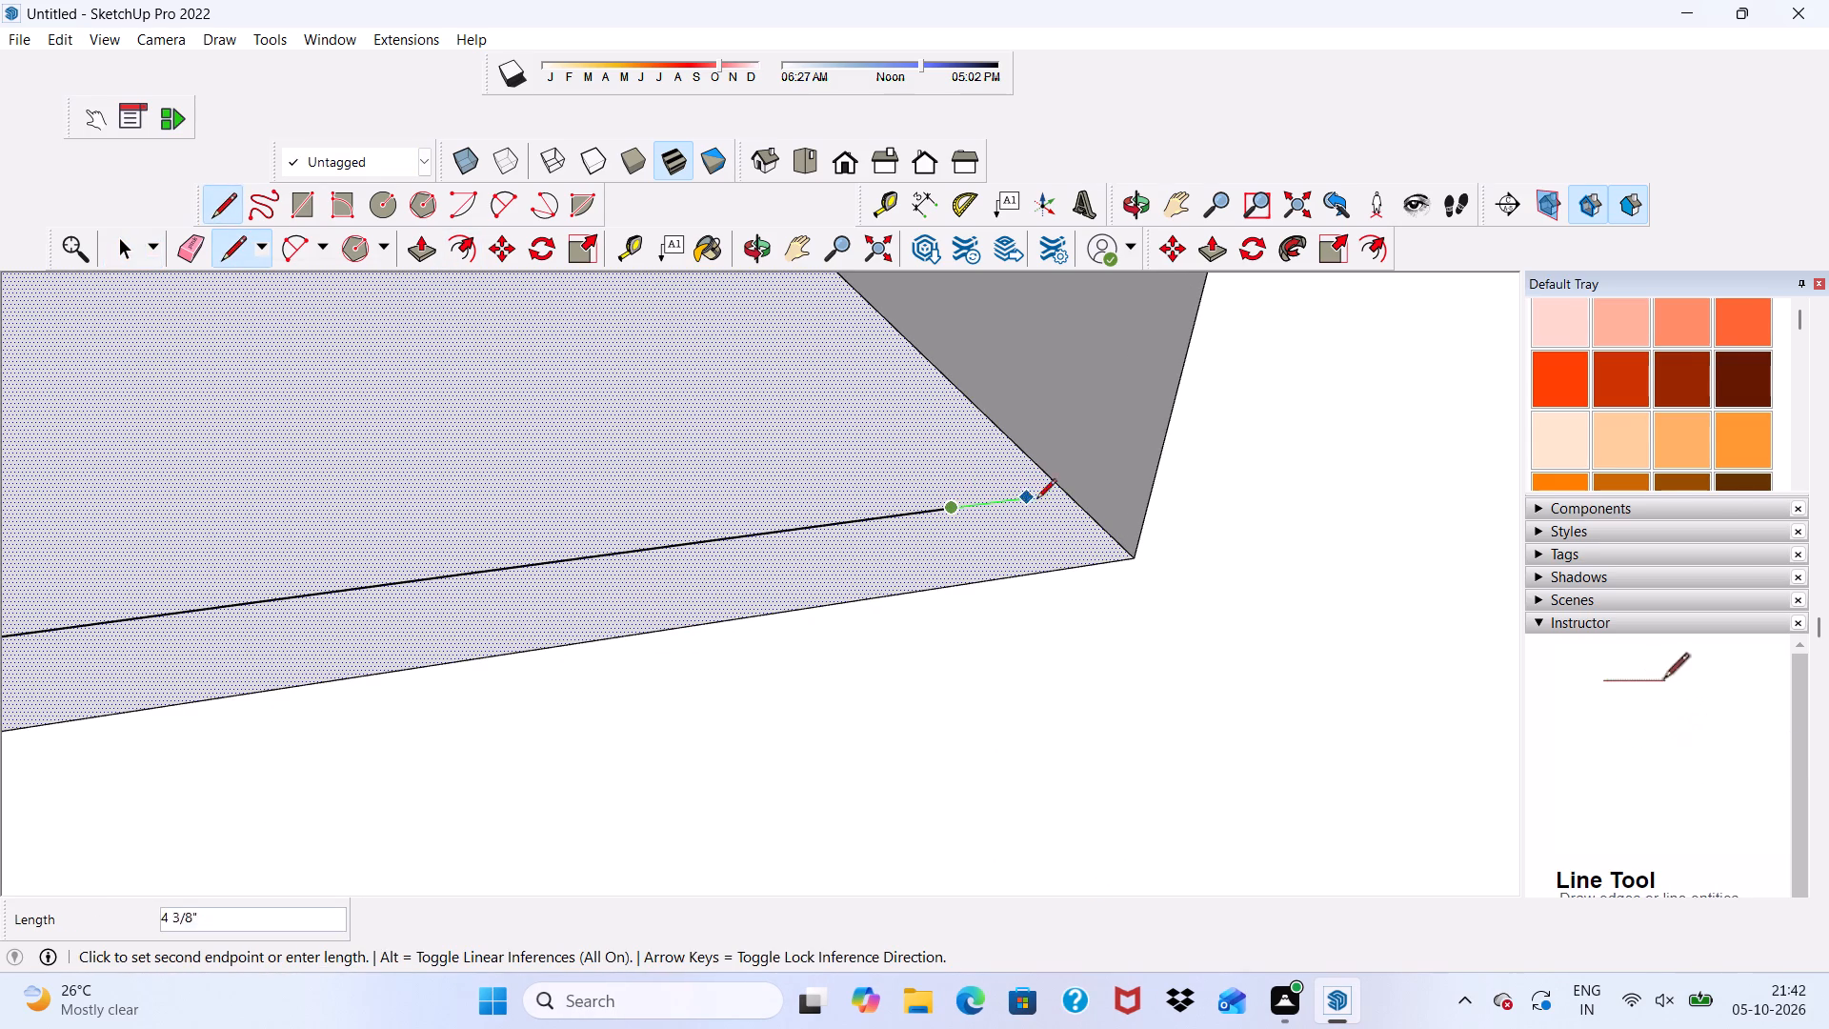
left_click(1061, 489)
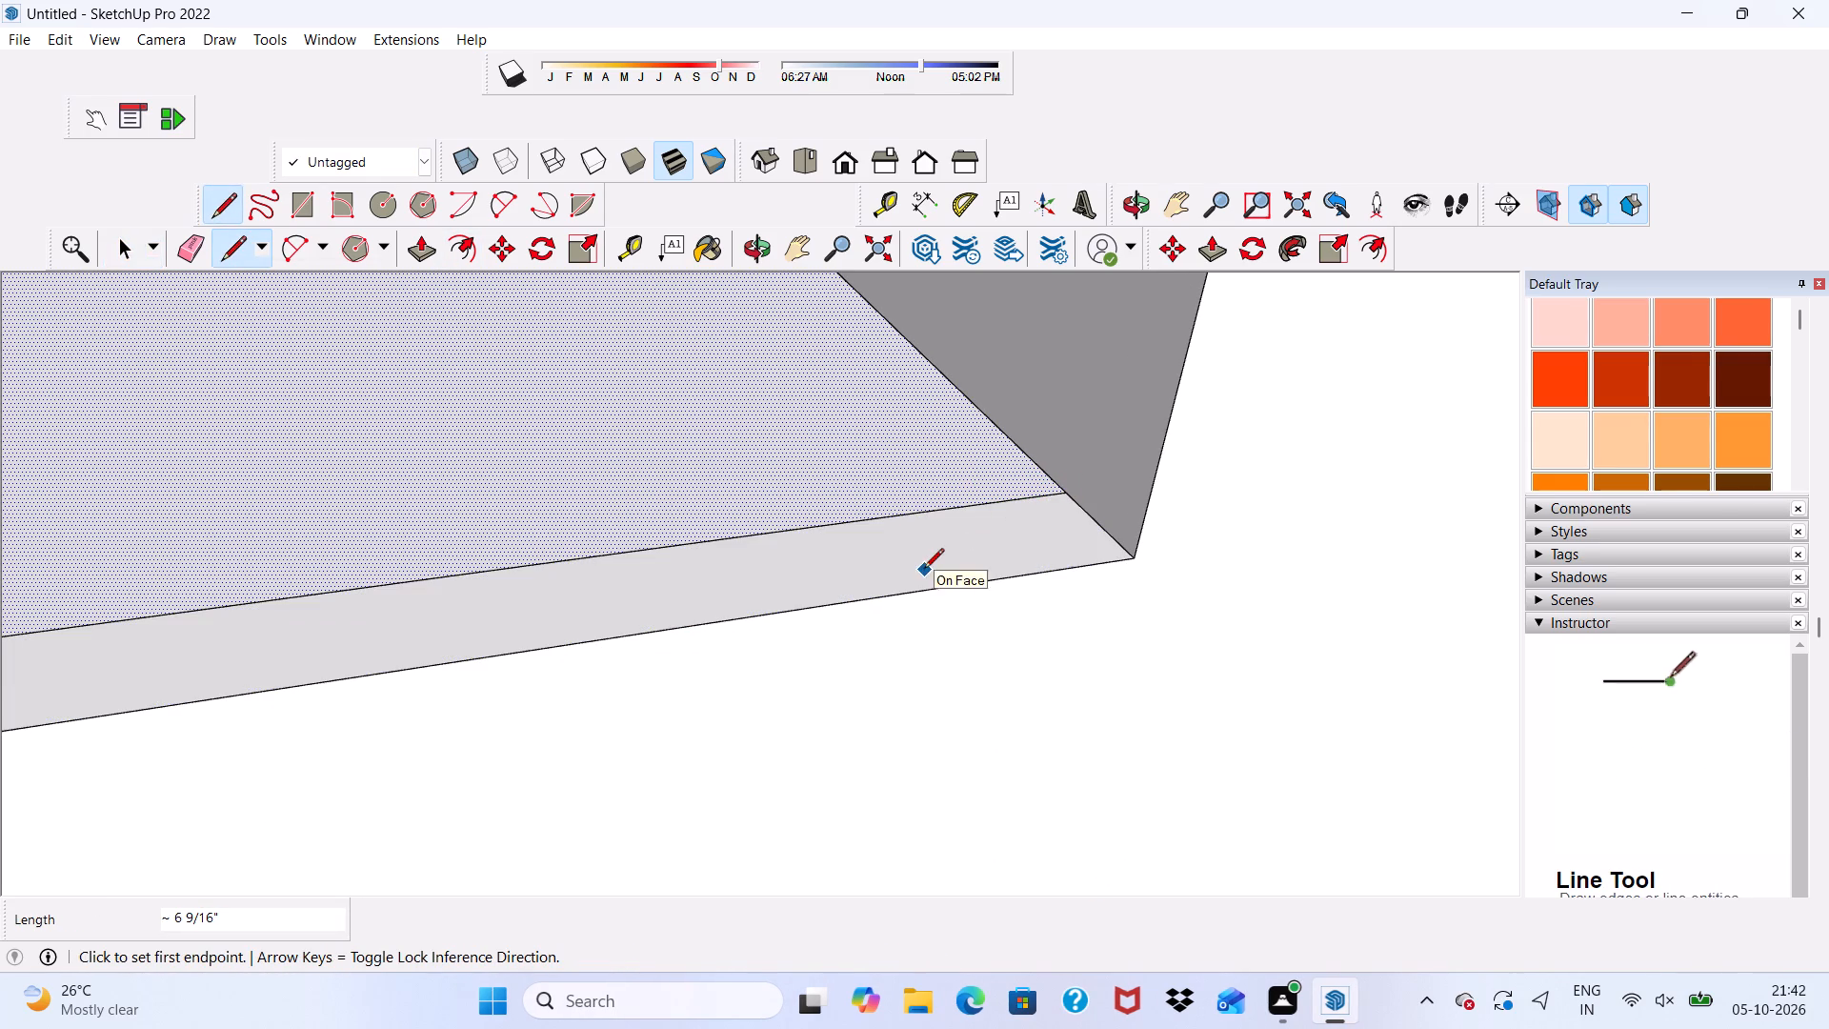
Push/Pull the L-shaped border strip along the lower roof's edges up to the top of the raised side wall.
key("space")
left_click(922, 570)
left_click(416, 246)
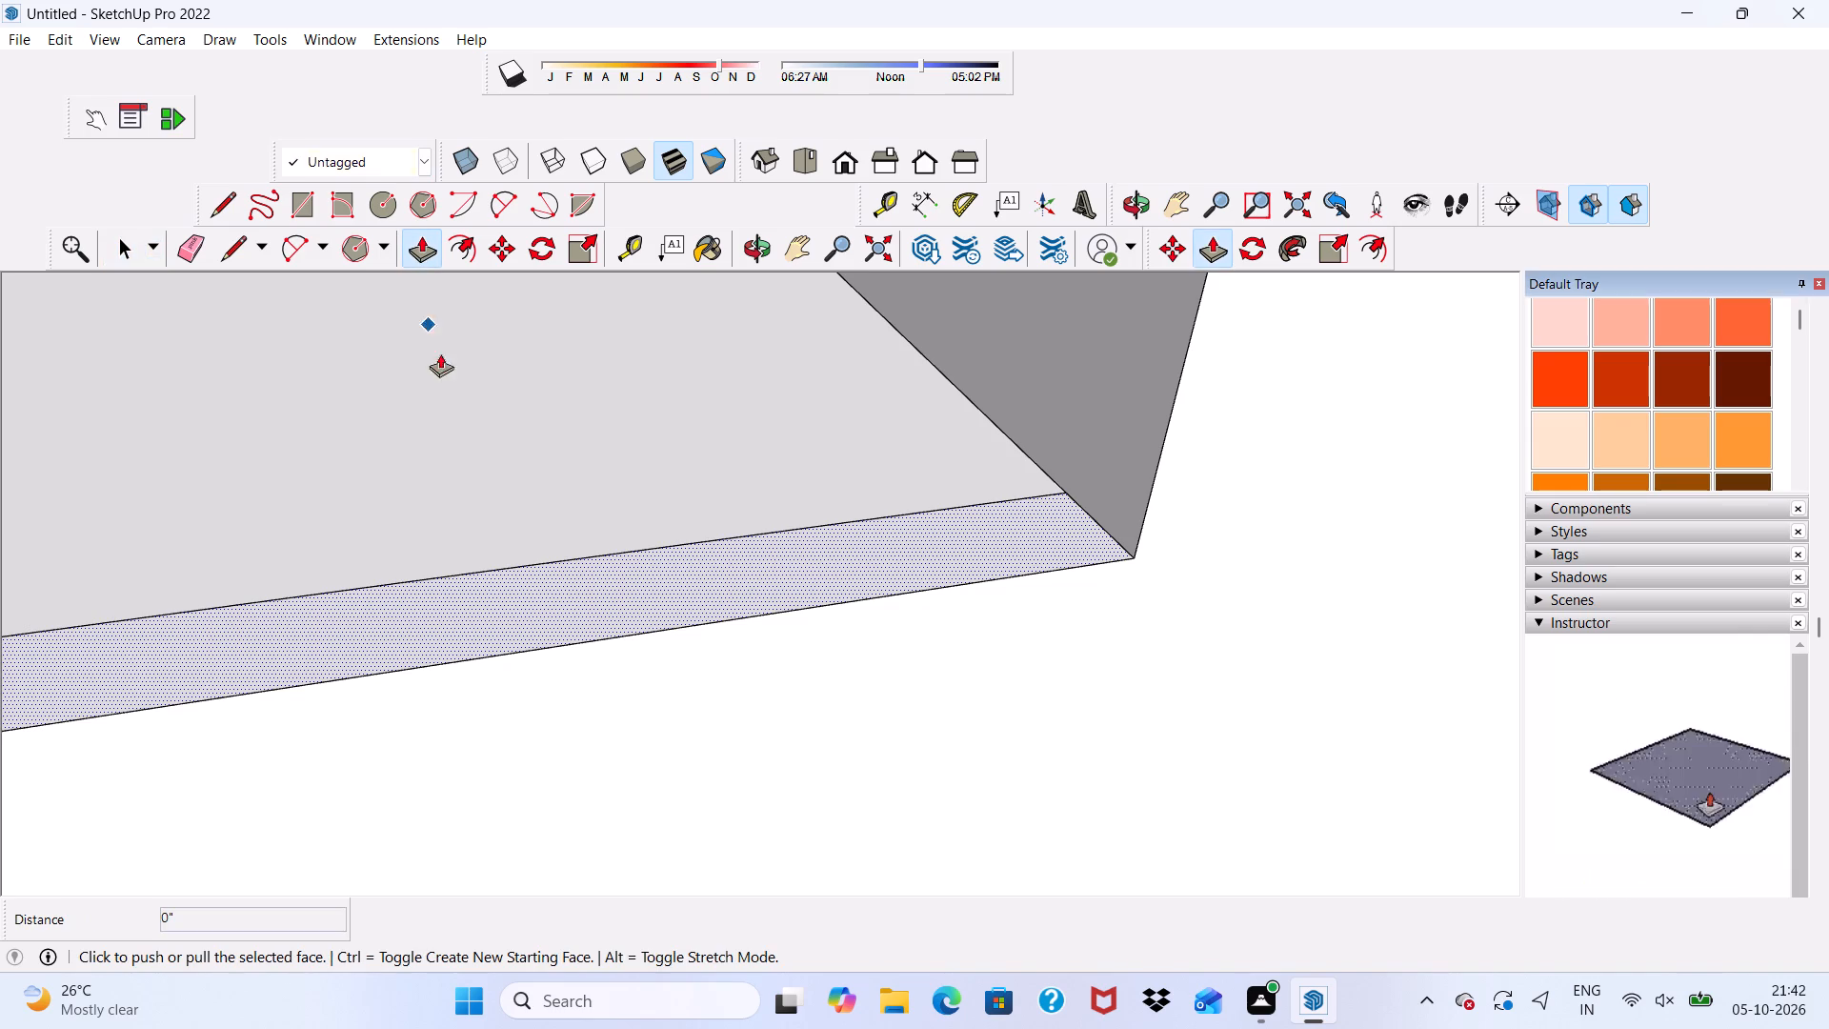
scroll(889, 694, "down", 3)
scroll(707, 611, "down", 13)
scroll(997, 658, "up", 1)
scroll(993, 663, "down", 6)
scroll(371, 592, "up", 2)
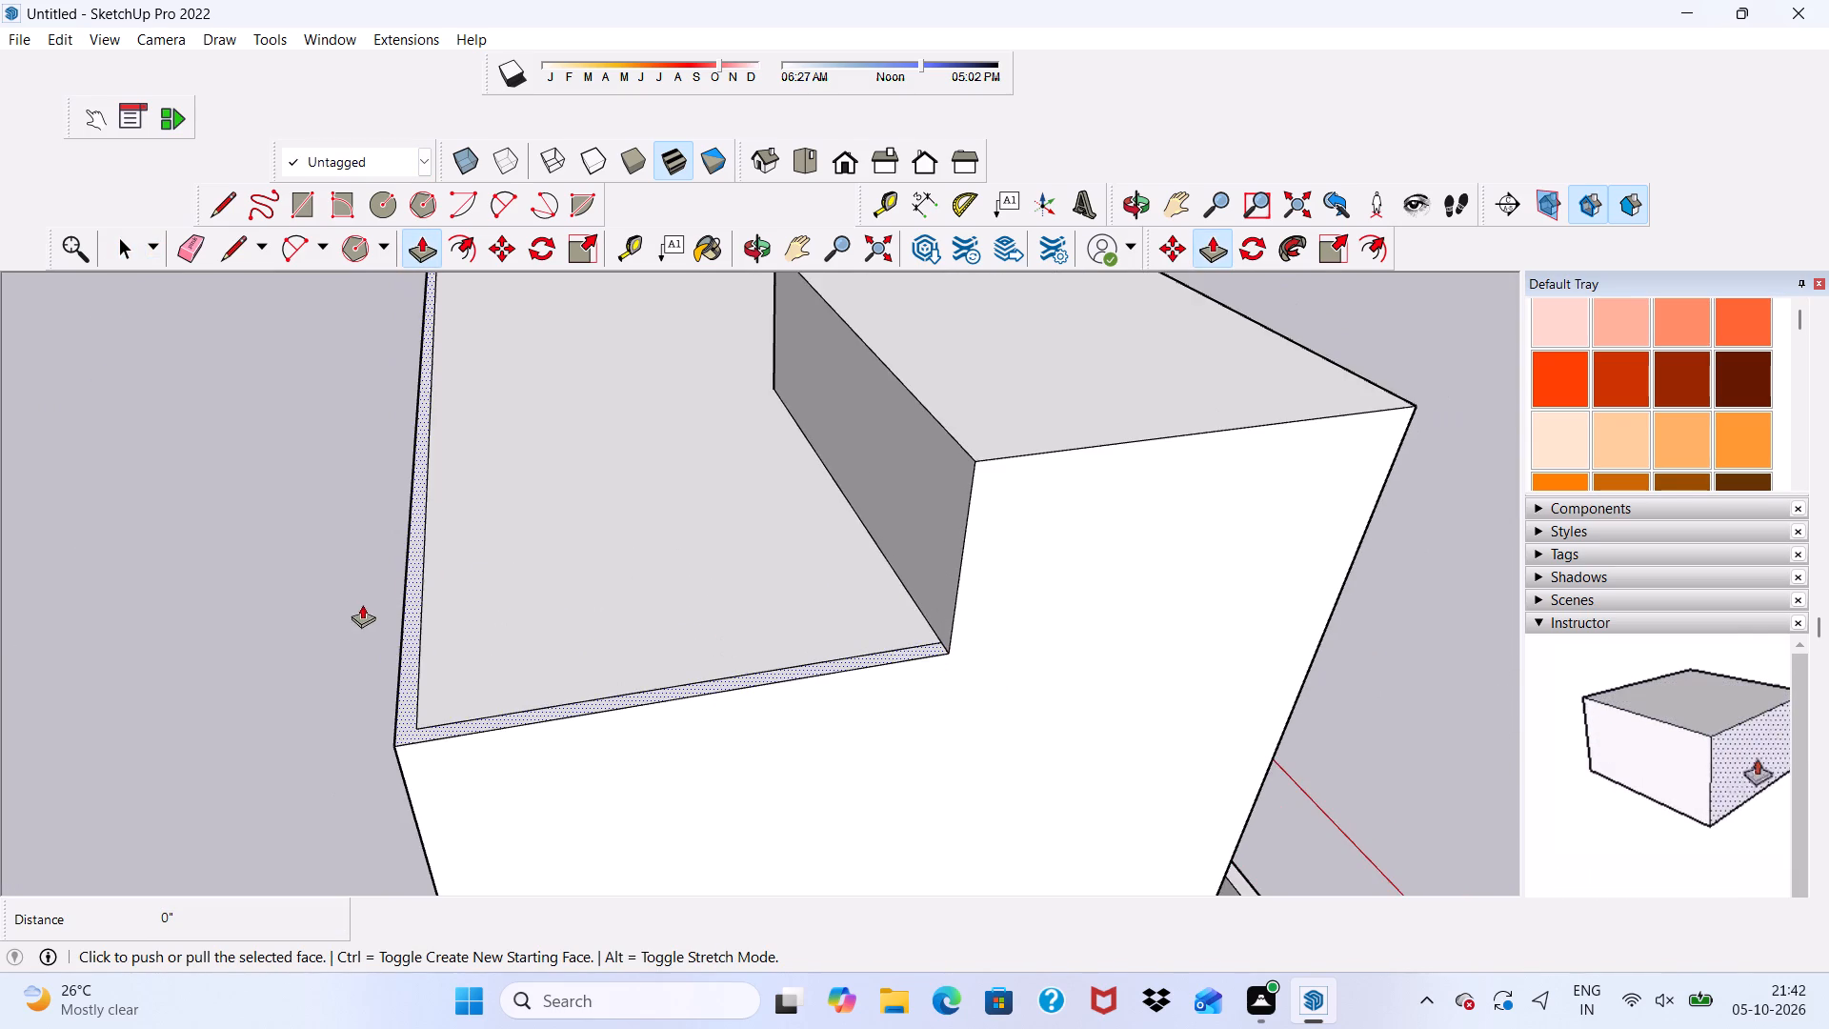
scroll(362, 604, "up", 4)
scroll(538, 619, "down", 5)
scroll(608, 639, "up", 1)
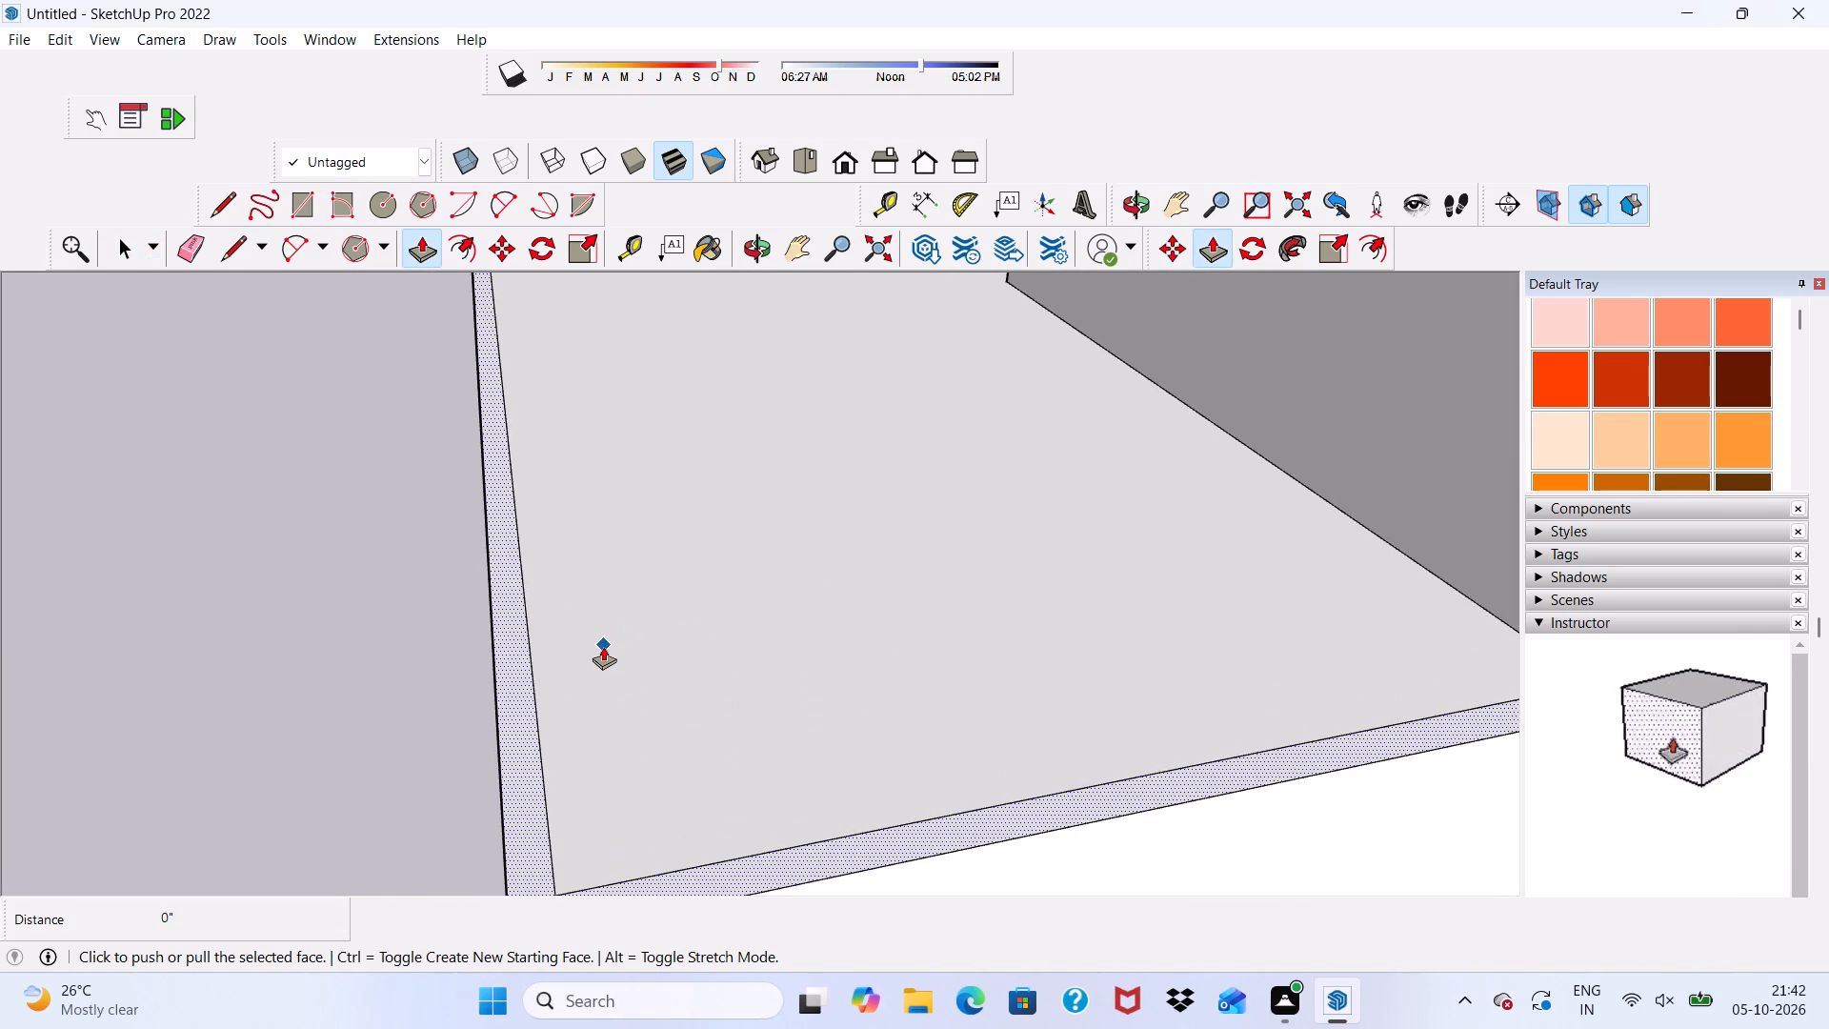
left_click(497, 663)
scroll(498, 639, "down", 13)
middle_click_drag(641, 613, 1268, 839)
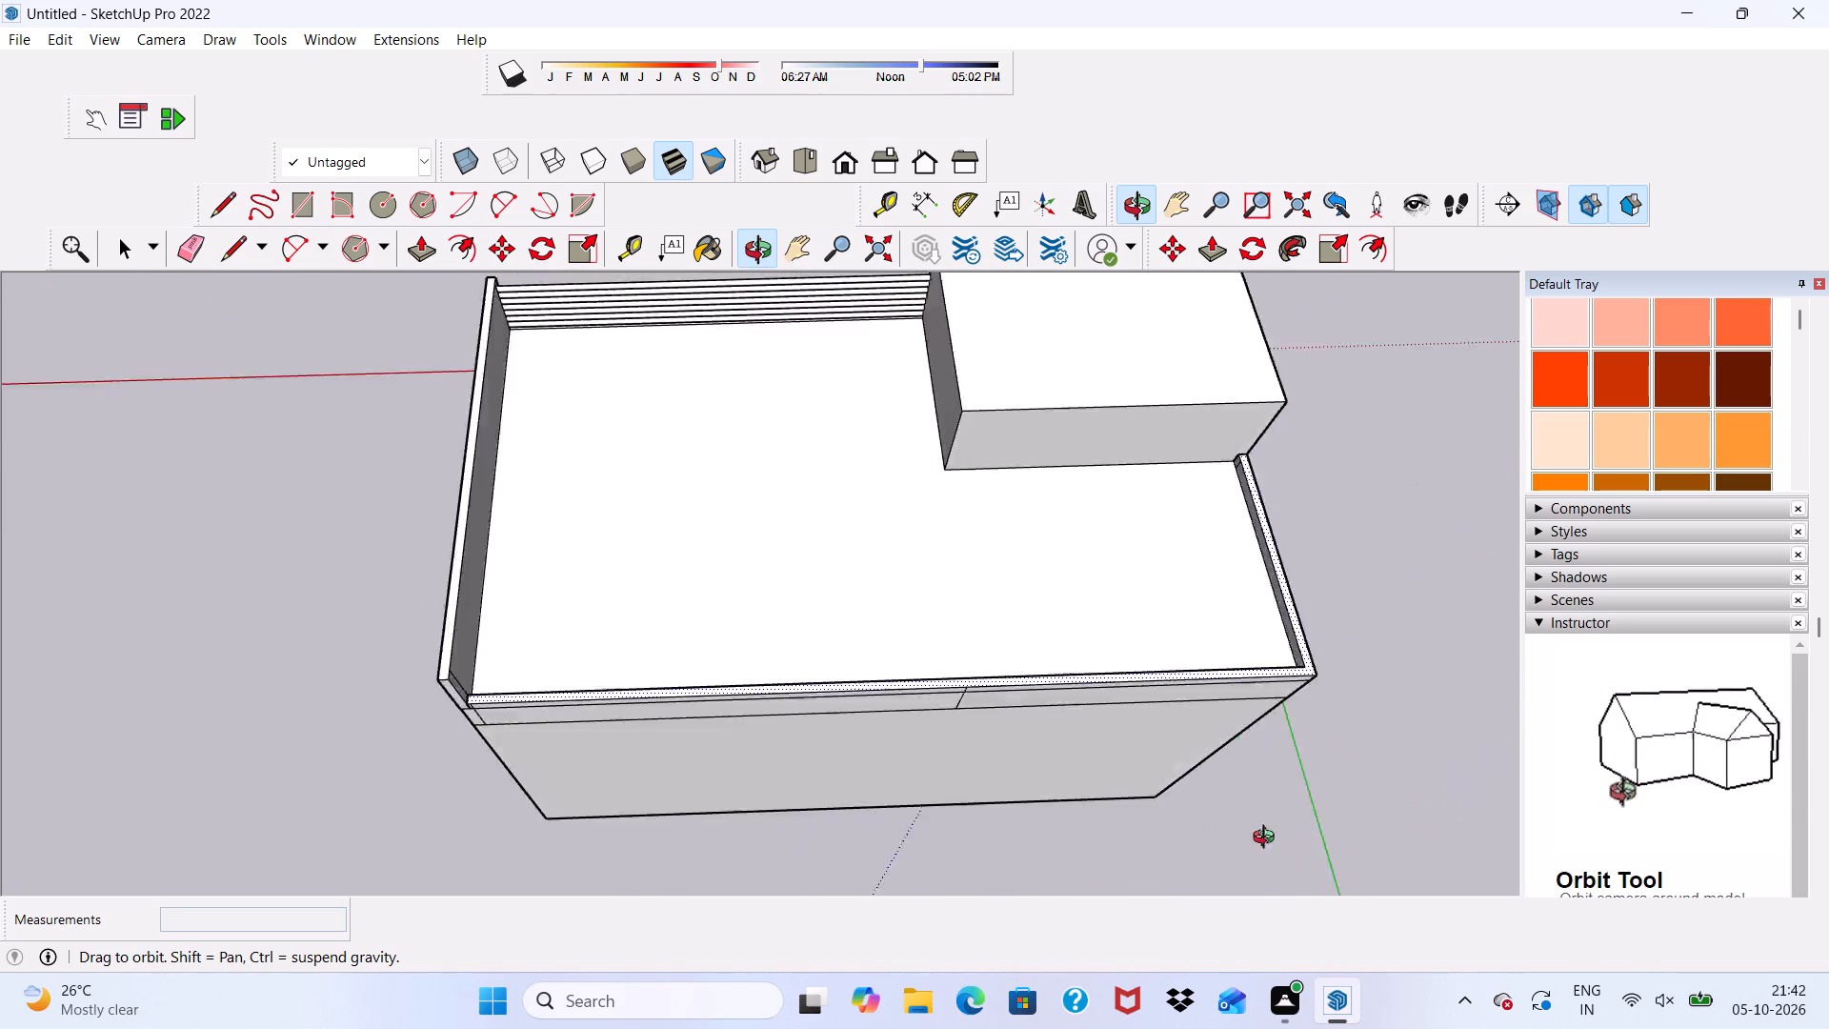
middle_click_drag(1268, 839, 1361, 843)
scroll(798, 788, "up", 4)
scroll(504, 768, "up", 4)
scroll(513, 780, "down", 9)
middle_click_drag(517, 762, 549, 754)
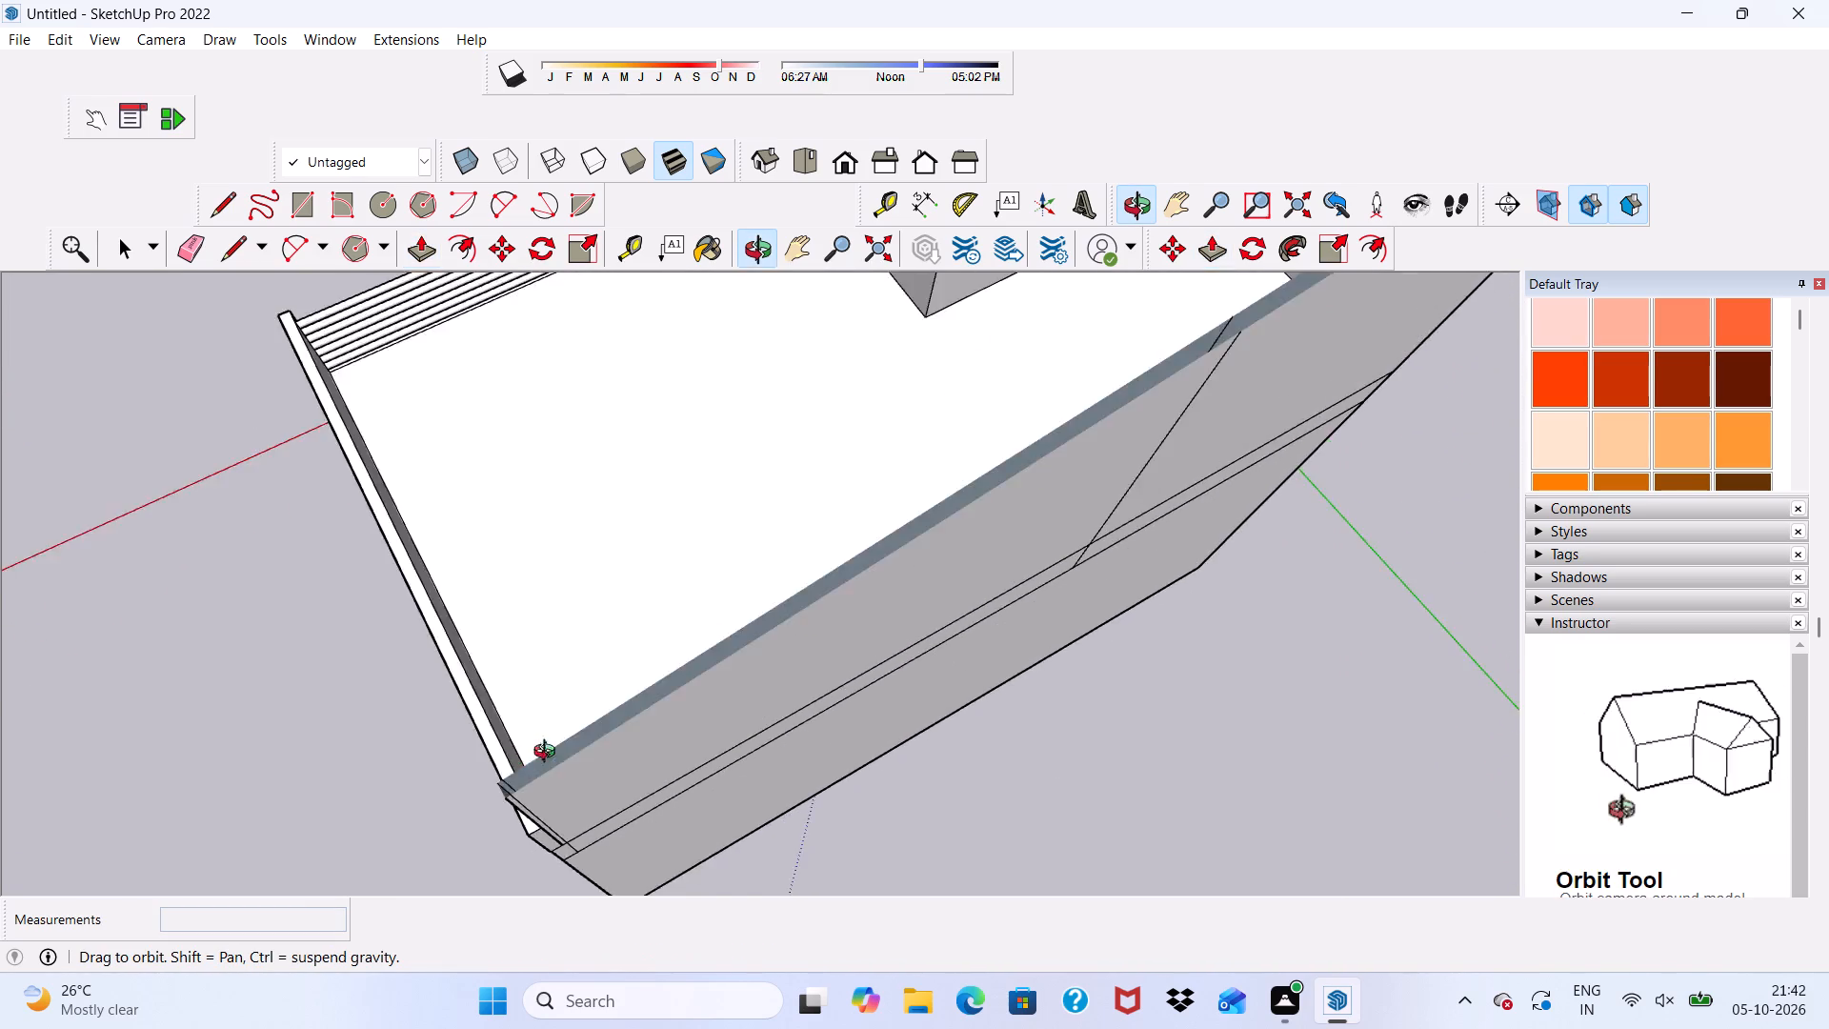
middle_click_drag(549, 754, 826, 496)
scroll(829, 504, "up", 3)
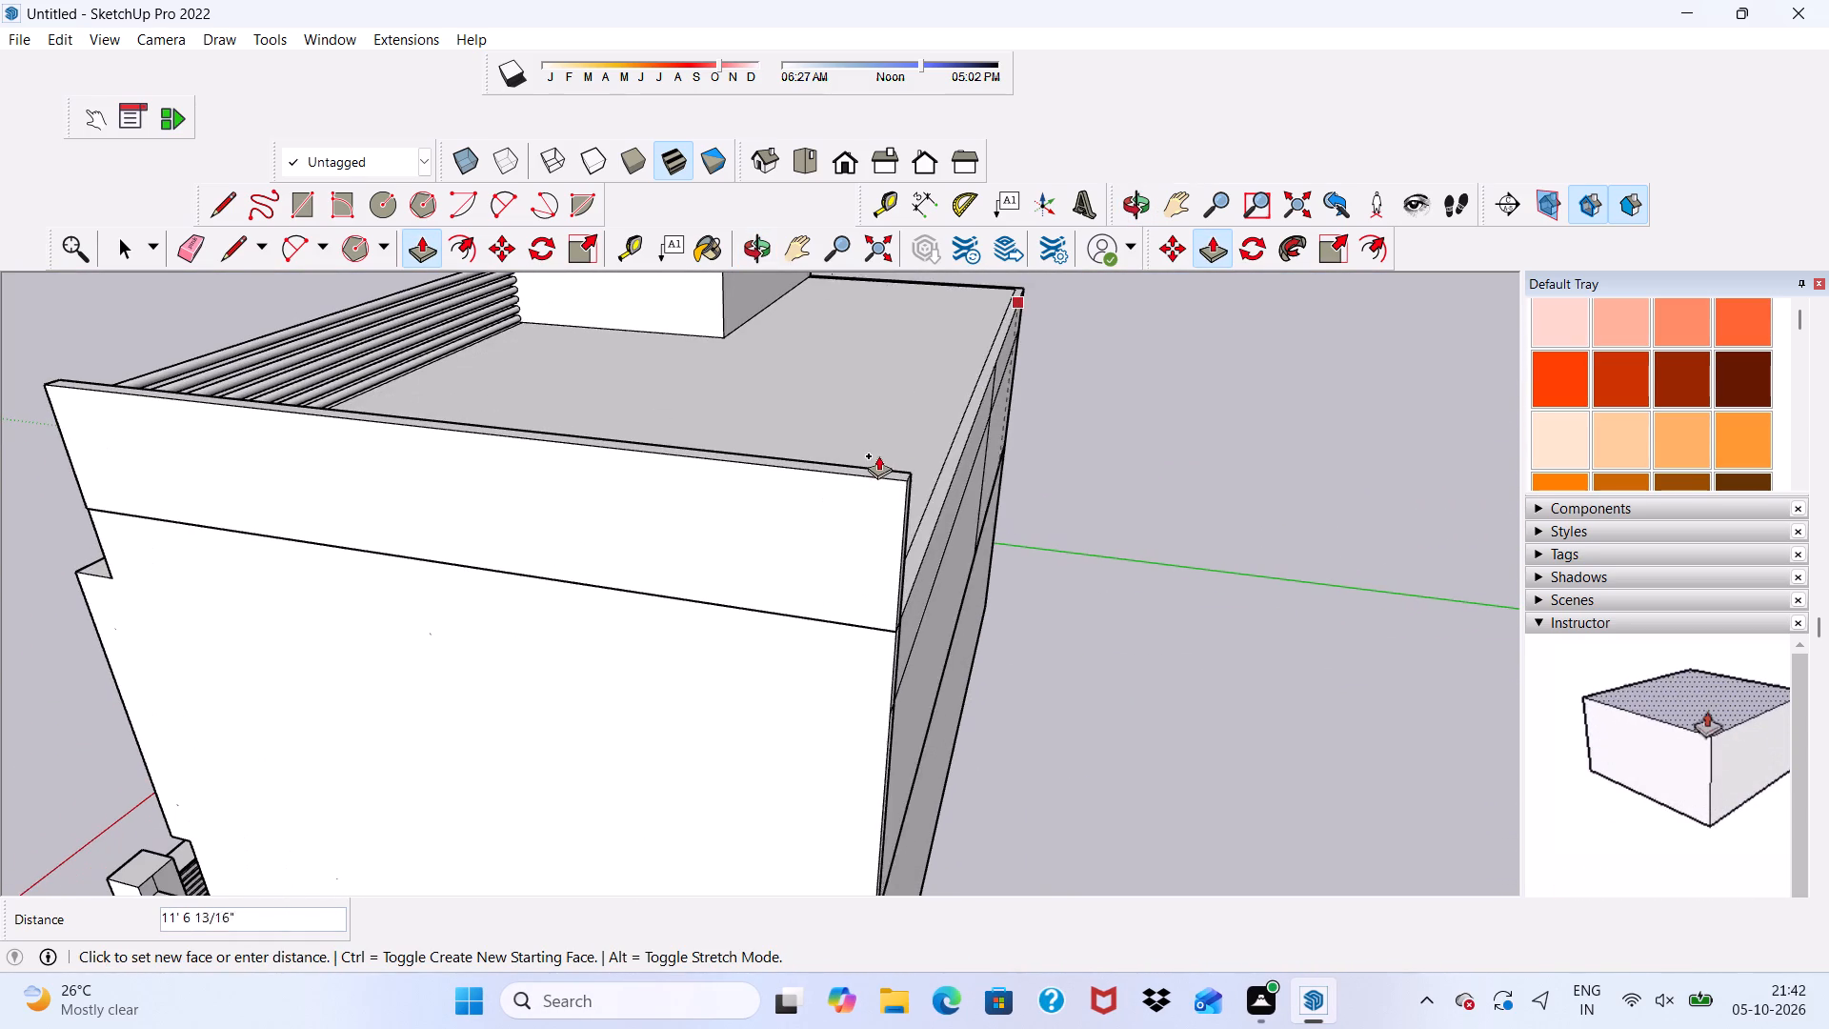
left_click(871, 474)
Examine the raised parapet walls around the lower roof from the long outer side and the tower side.
scroll(862, 484, "down", 3)
scroll(863, 494, "up", 1)
scroll(882, 509, "down", 2)
middle_click_drag(1171, 596, 639, 521)
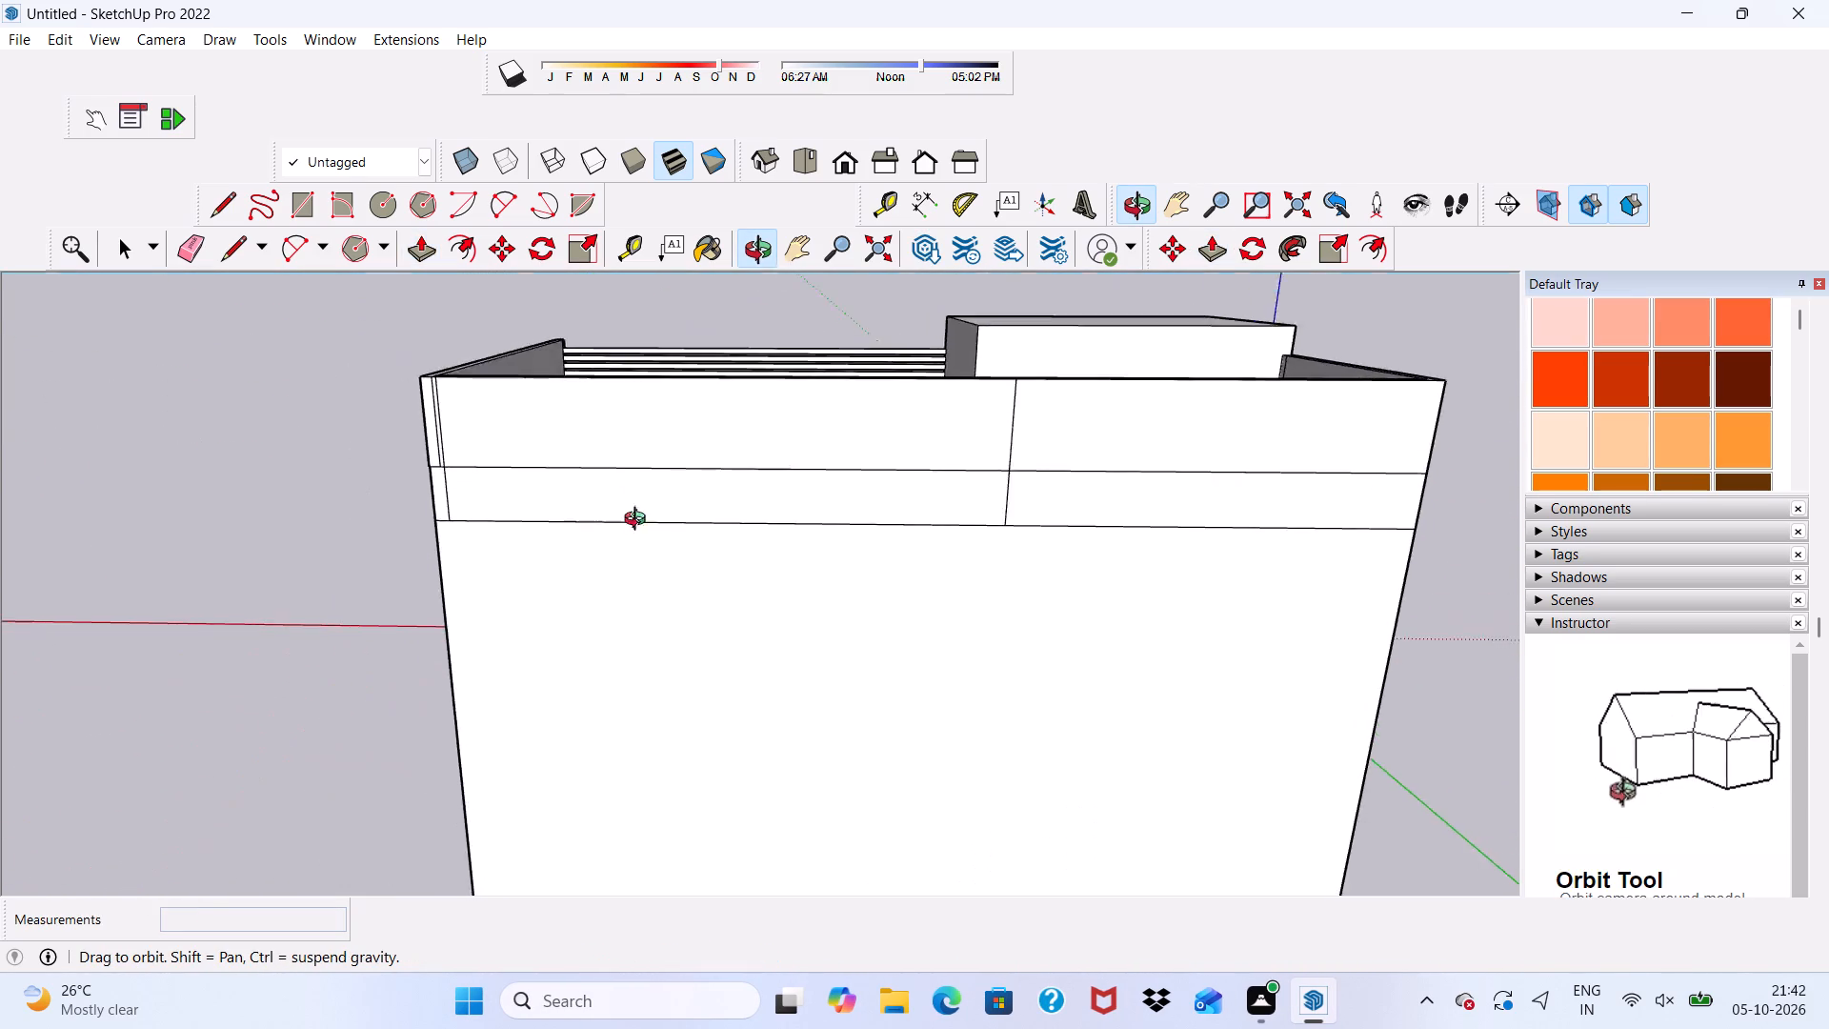
middle_click_drag(639, 521, 359, 522)
scroll(858, 548, "up", 2)
scroll(906, 528, "down", 8)
middle_click_drag(1039, 574, 694, 608)
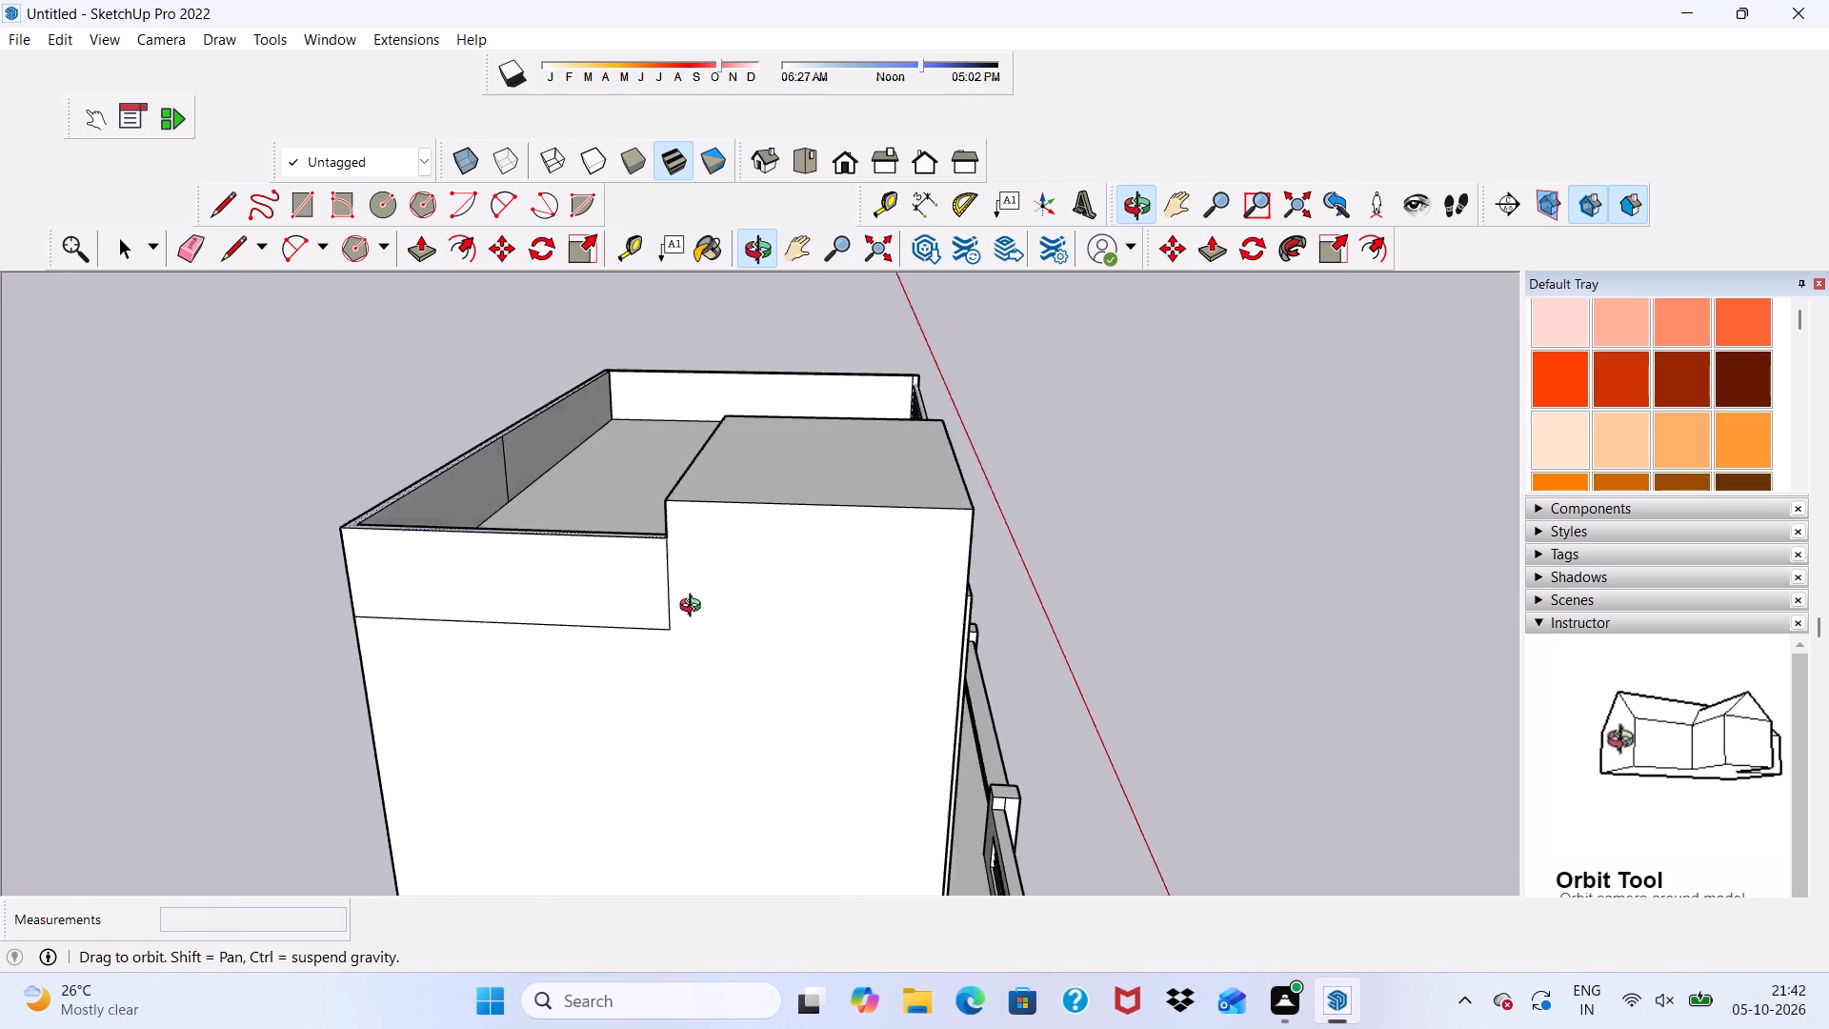
Erase the leftover seam lines on the long outer wall below the lower roof's parapet.
middle_click_drag(694, 608, 995, 634)
key("space")
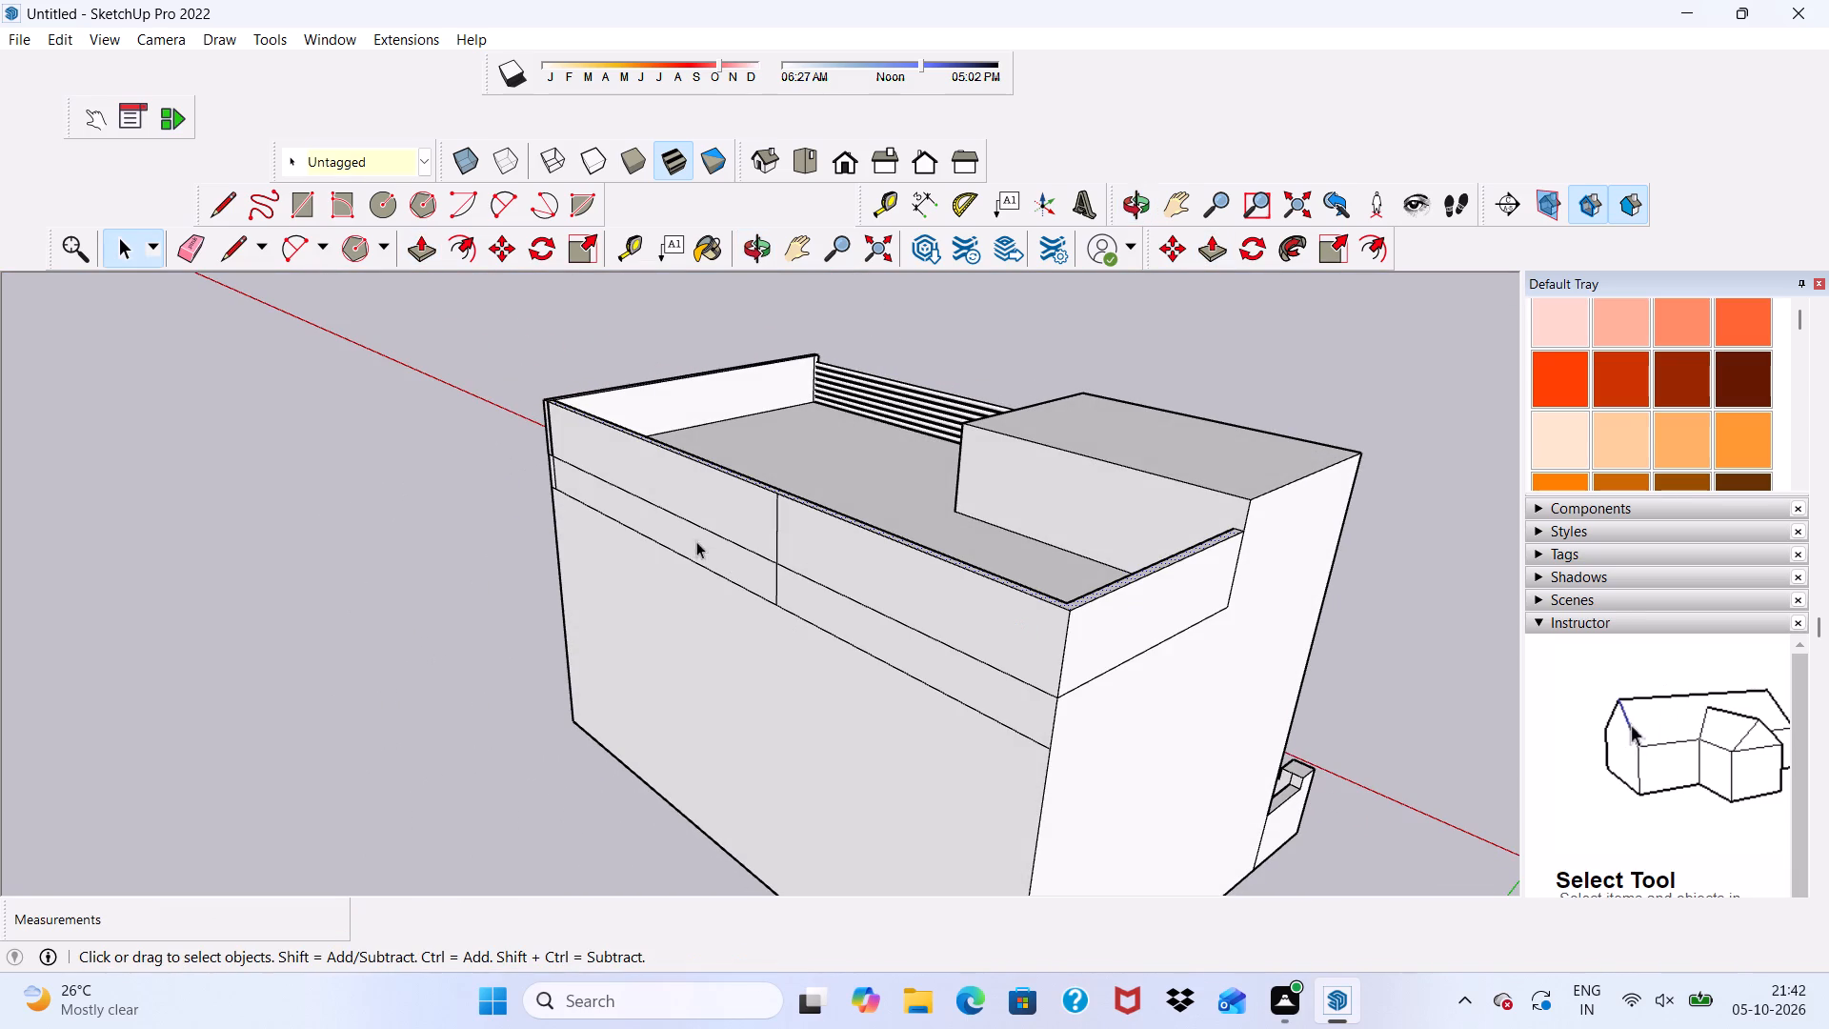
left_click(197, 240)
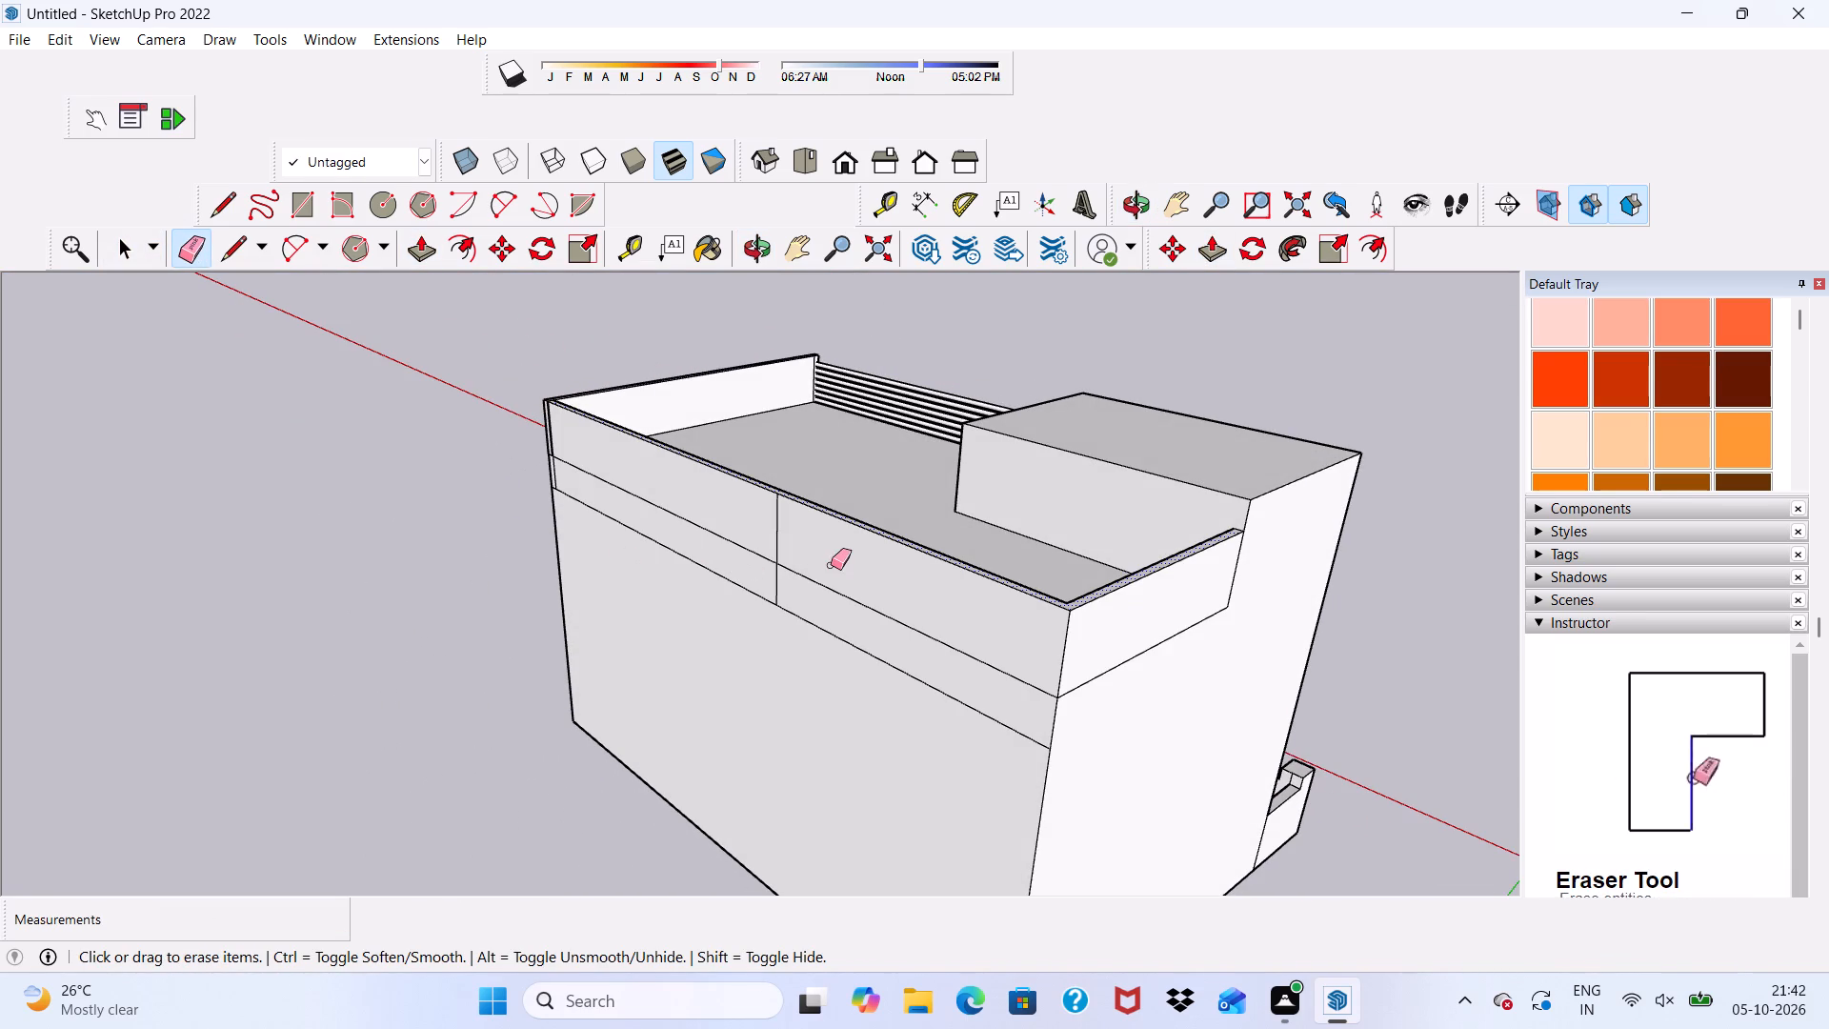
left_click_drag(831, 565, 797, 624)
left_click_drag(763, 554, 754, 589)
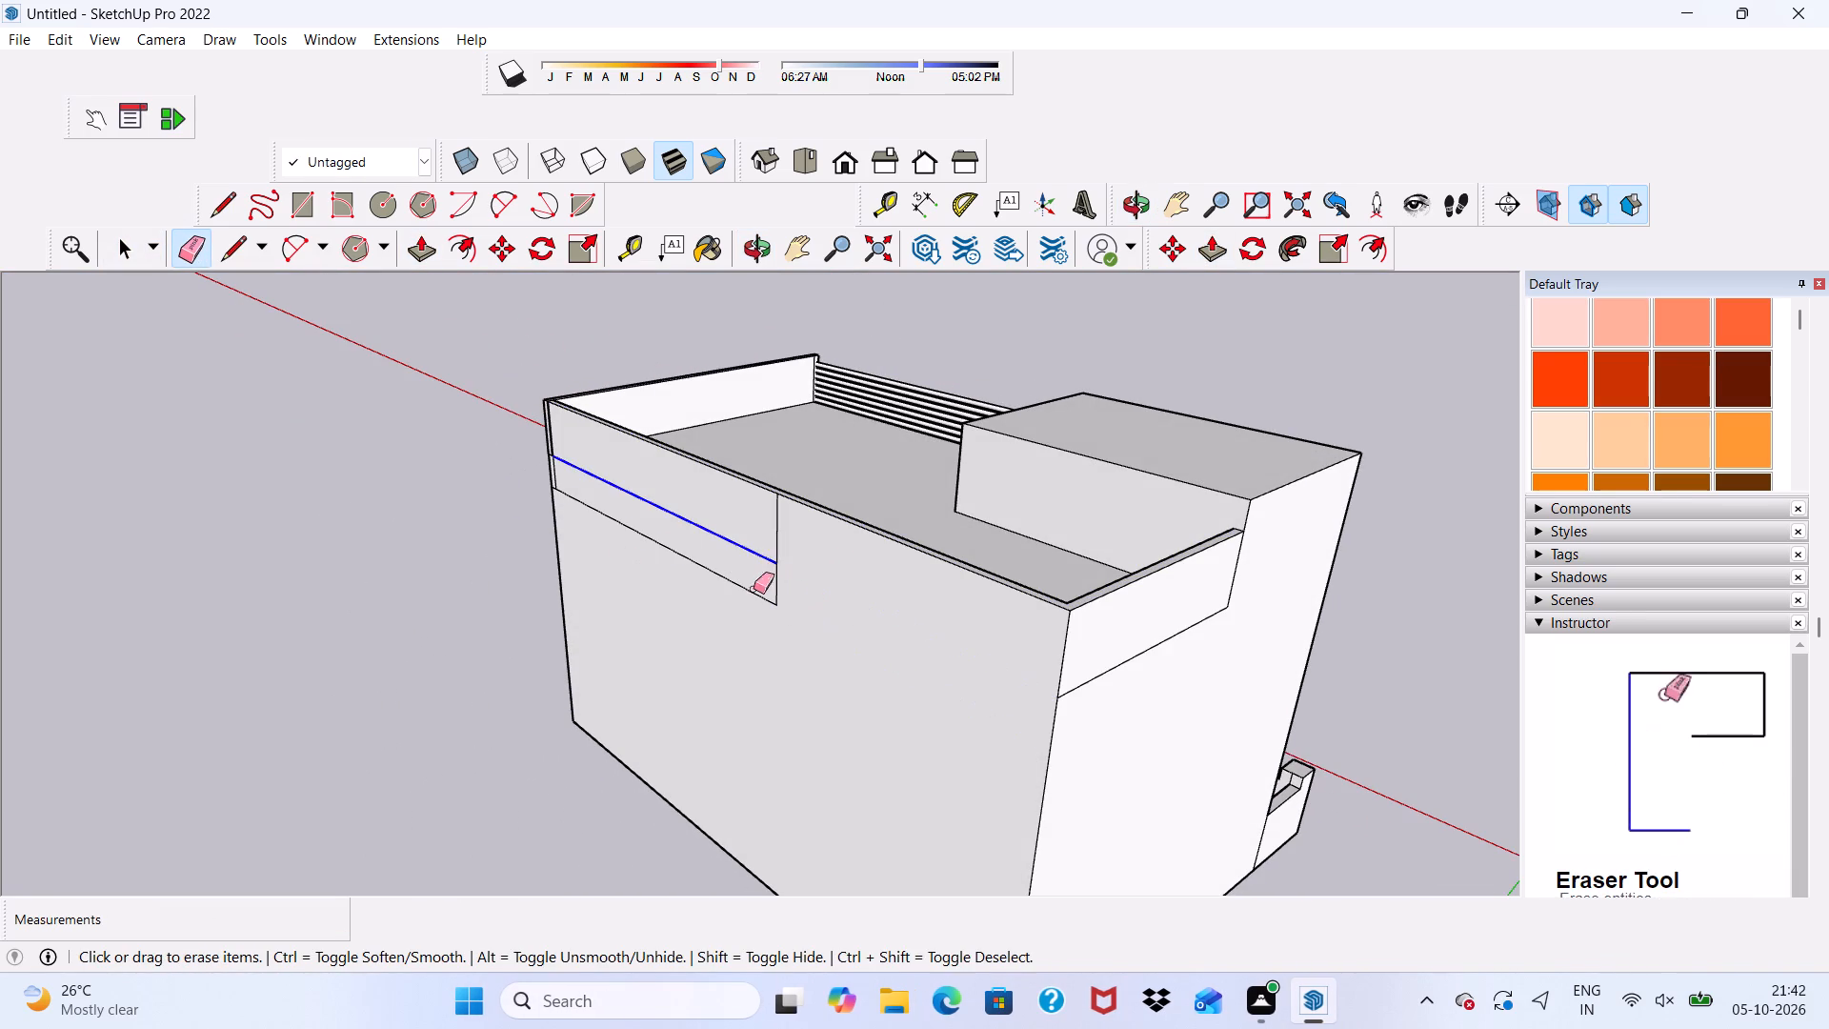
left_click_drag(754, 589, 746, 604)
left_click_drag(767, 530, 787, 538)
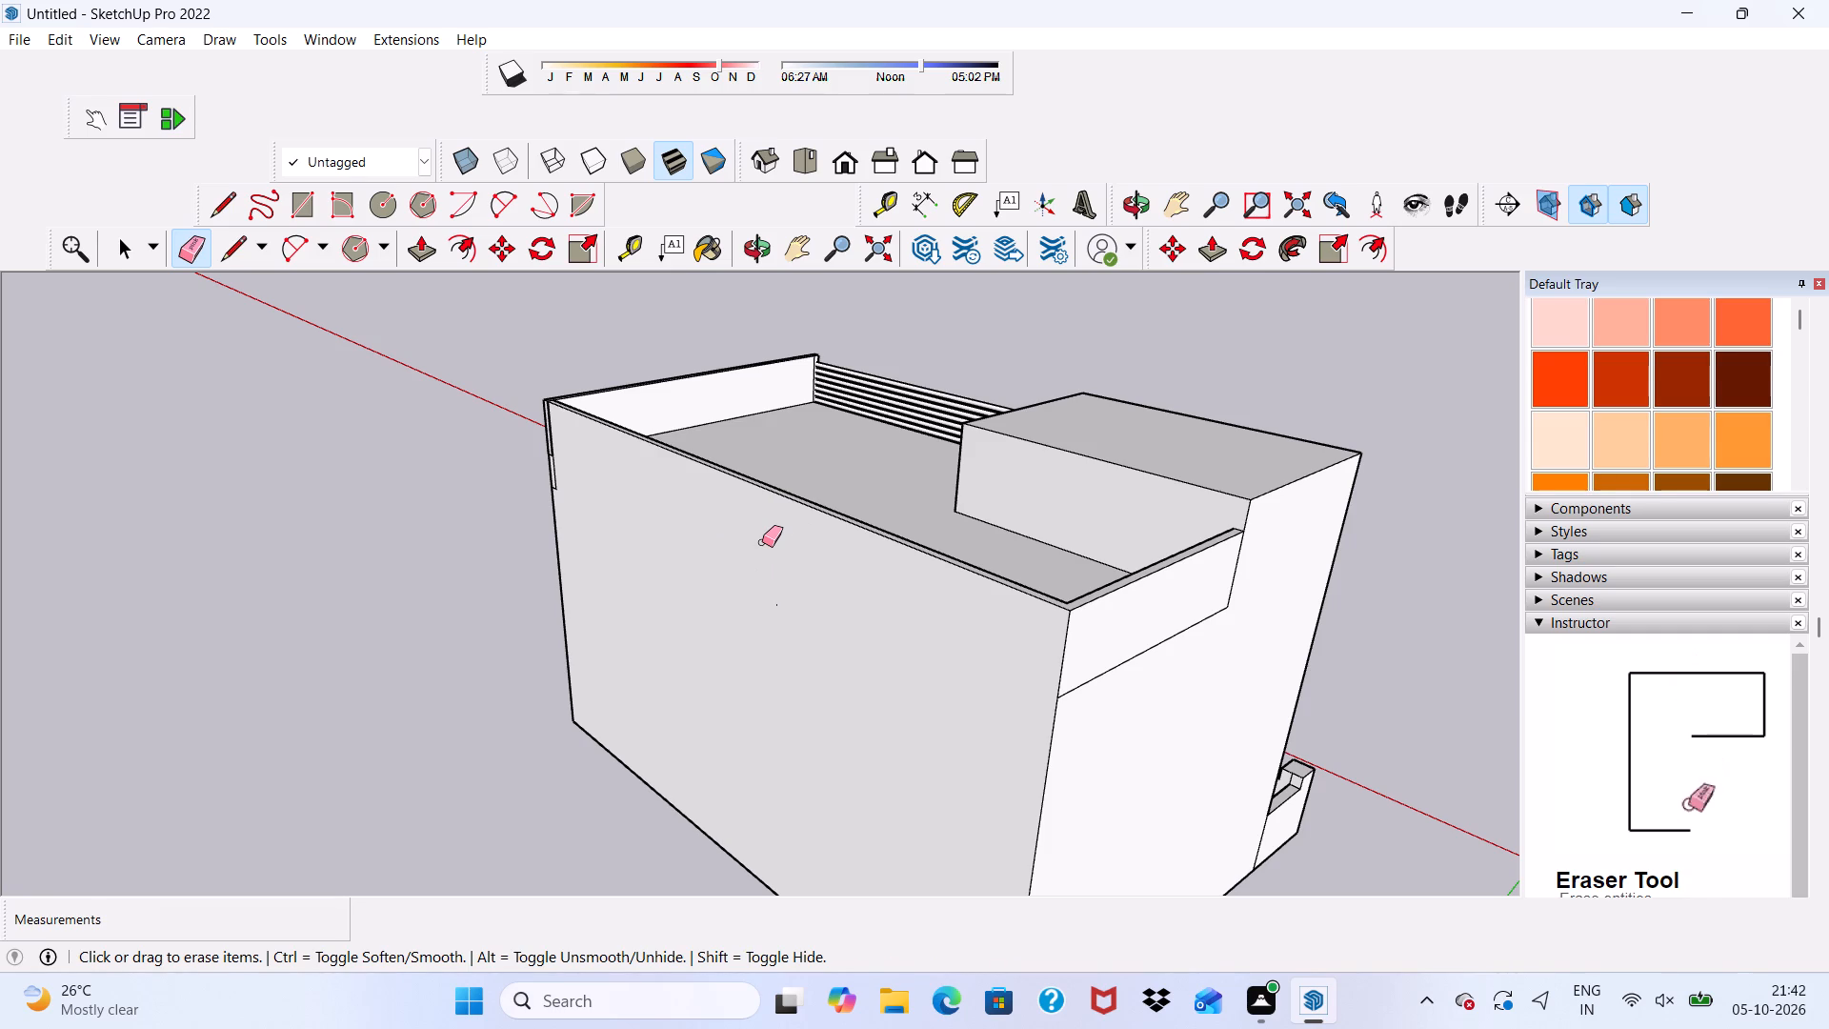
Erase the outlines of the narrow strip at the corner end of the long outer wall.
scroll(331, 595, "up", 4)
middle_click_drag(621, 598, 982, 667)
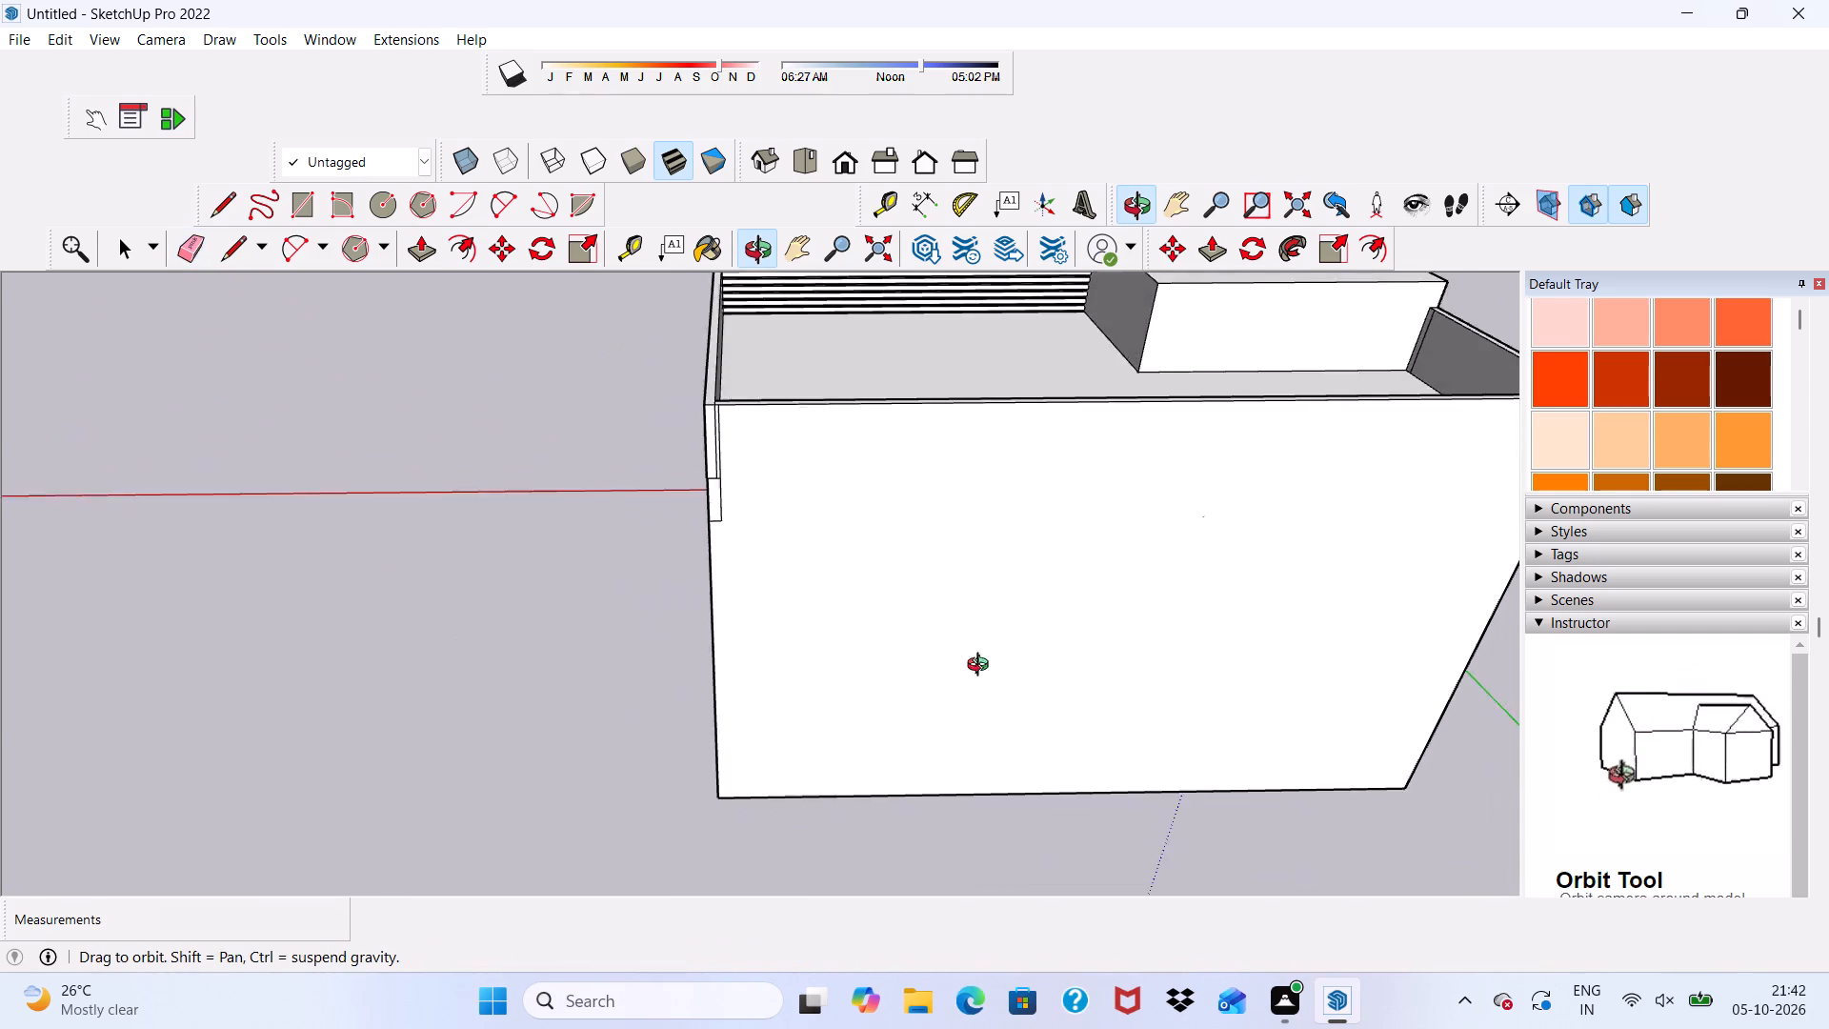
middle_click_drag(982, 667, 1004, 575)
scroll(671, 281, "up", 6)
scroll(834, 741, "up", 5)
left_click_drag(861, 490, 812, 525)
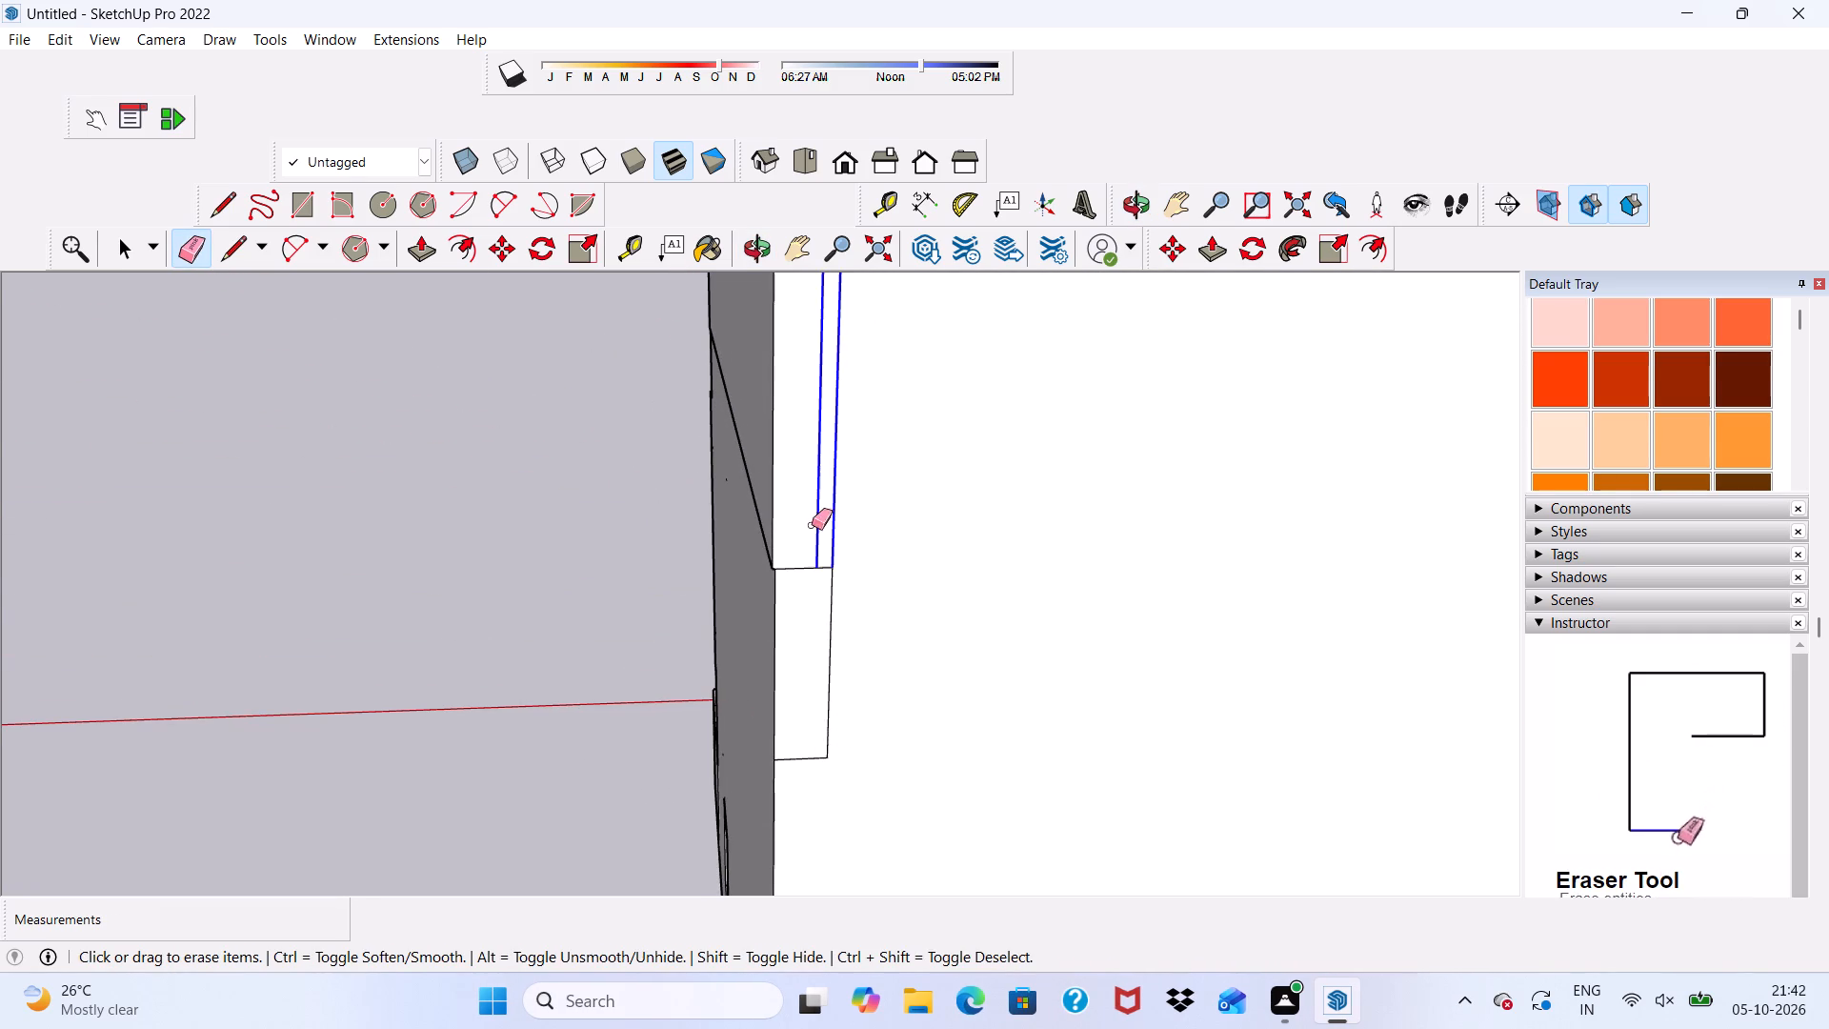
left_click_drag(812, 525, 811, 527)
left_click_drag(814, 571, 822, 606)
left_click_drag(827, 619, 834, 642)
left_click_drag(816, 567, 820, 585)
left_click(823, 758)
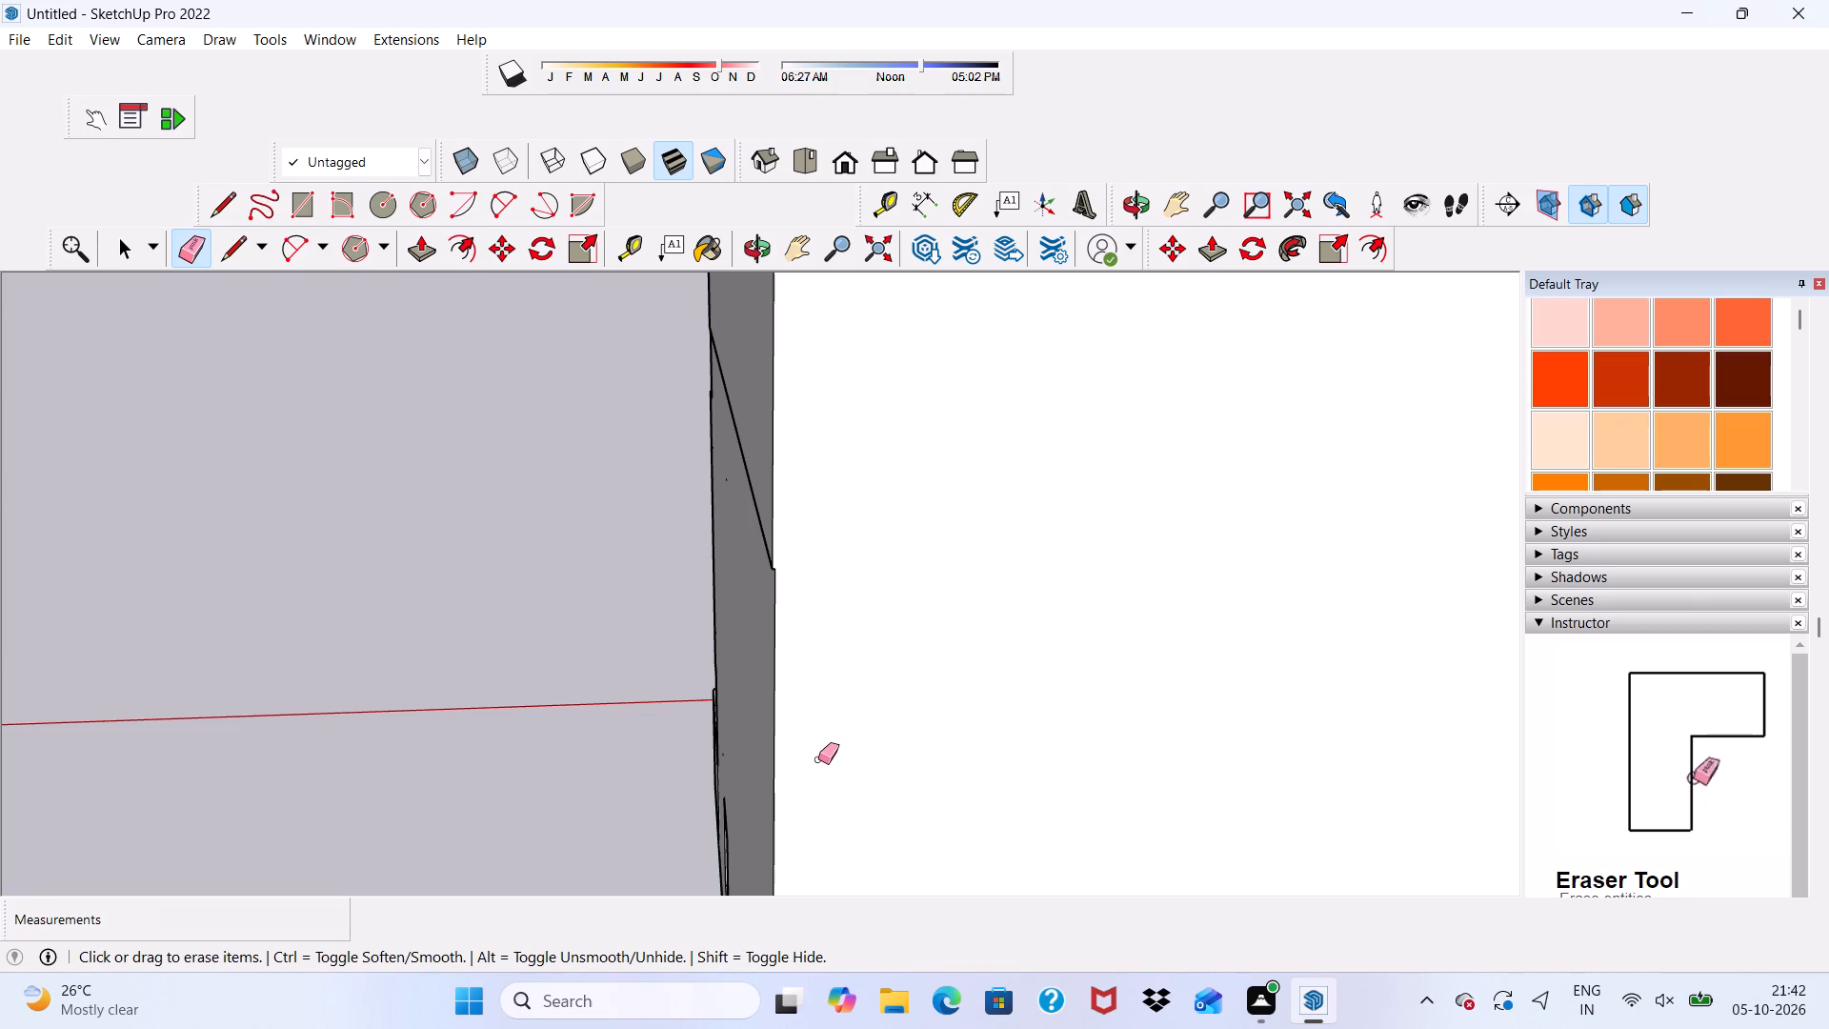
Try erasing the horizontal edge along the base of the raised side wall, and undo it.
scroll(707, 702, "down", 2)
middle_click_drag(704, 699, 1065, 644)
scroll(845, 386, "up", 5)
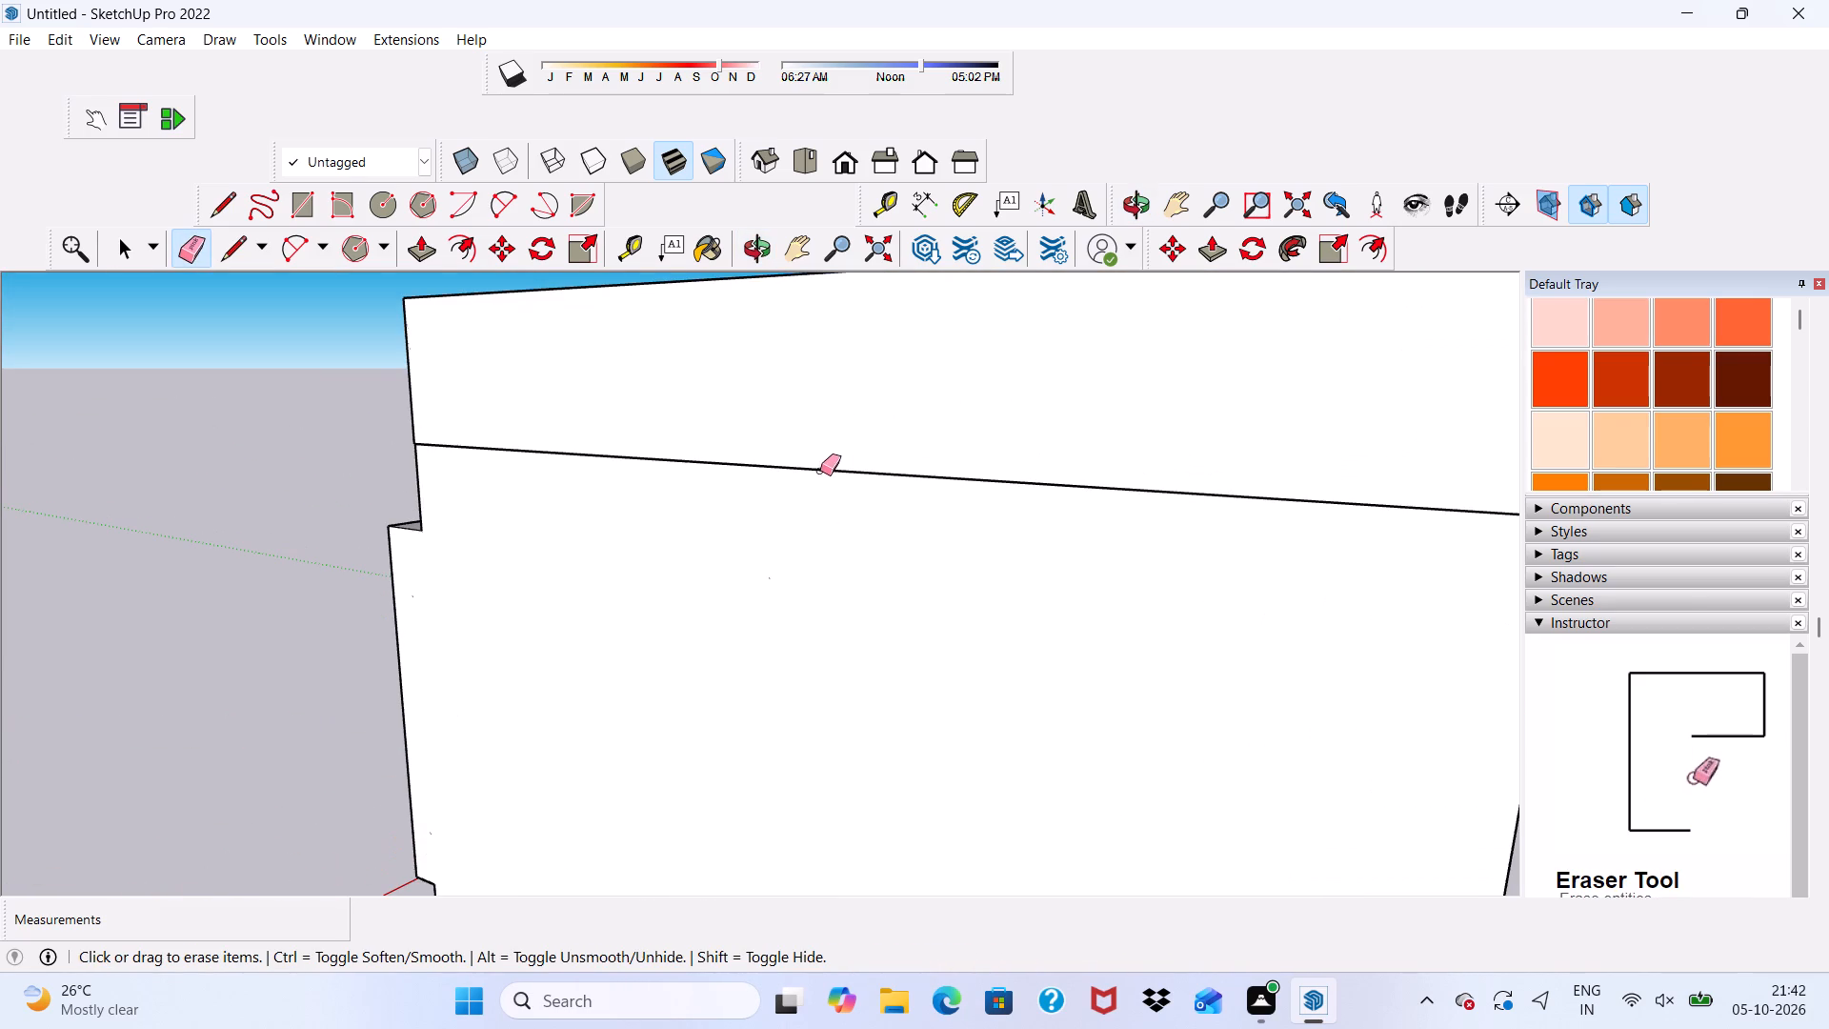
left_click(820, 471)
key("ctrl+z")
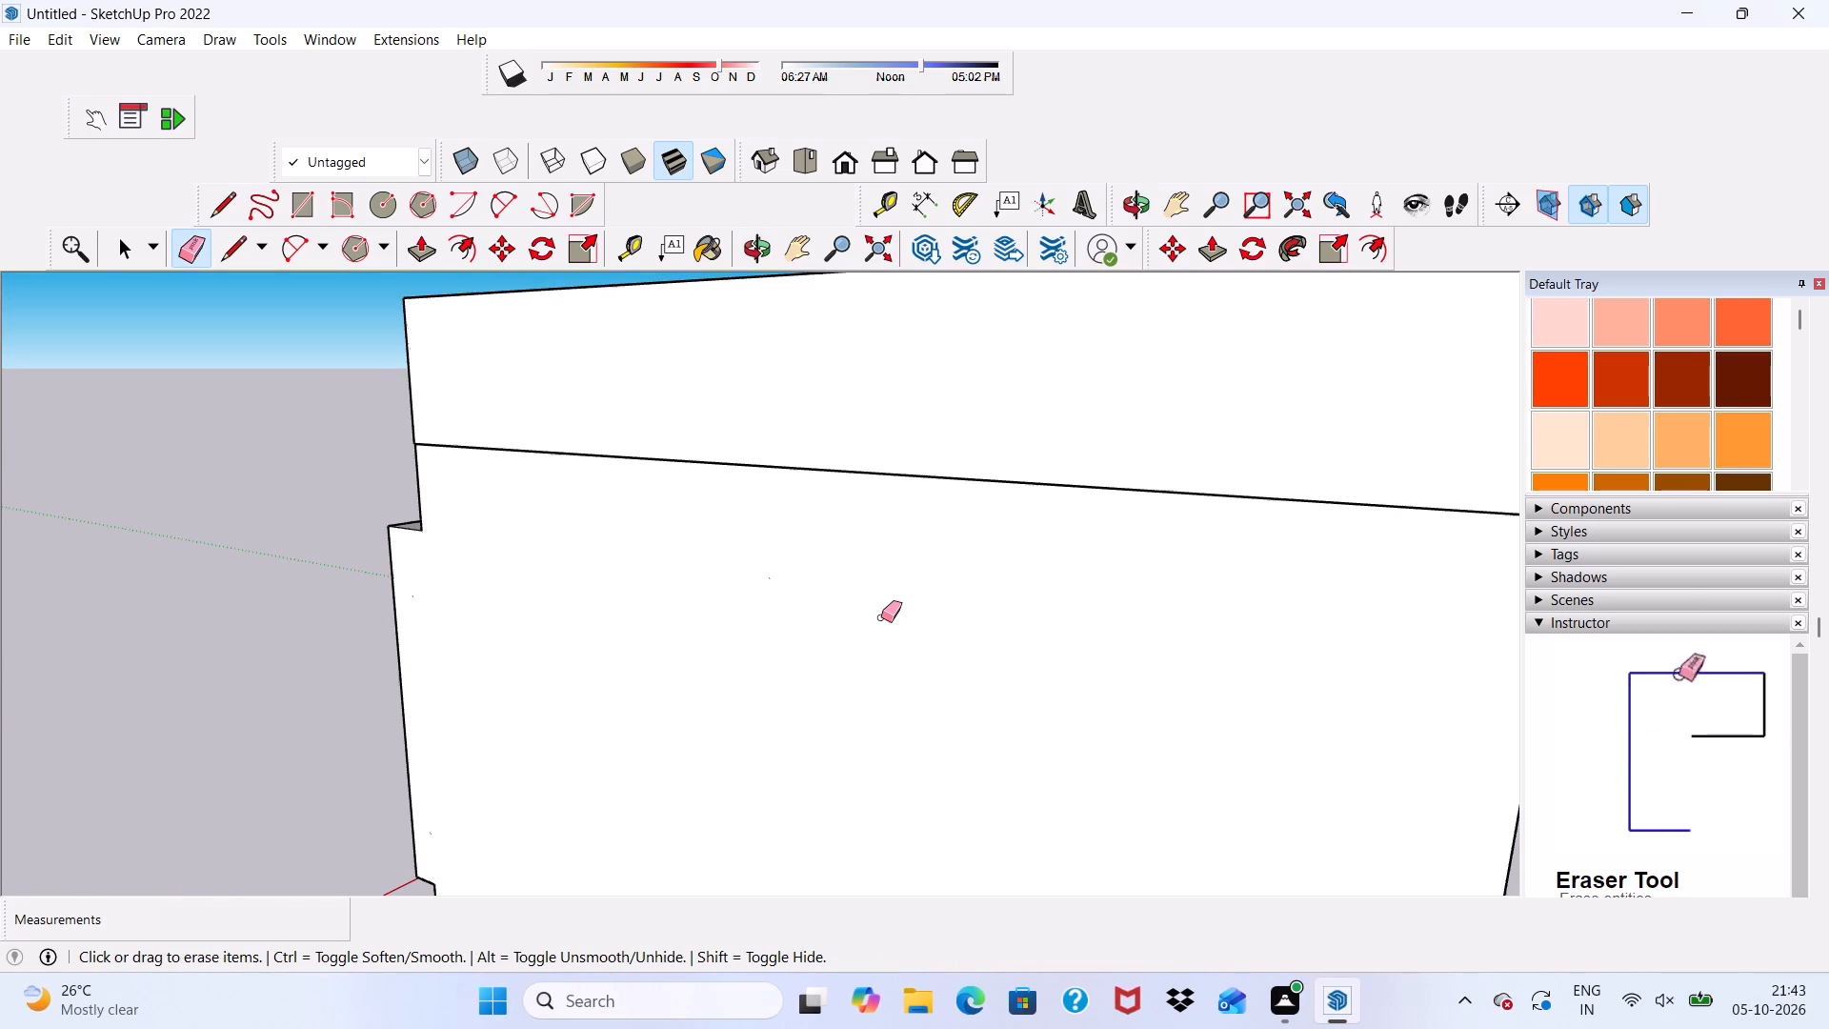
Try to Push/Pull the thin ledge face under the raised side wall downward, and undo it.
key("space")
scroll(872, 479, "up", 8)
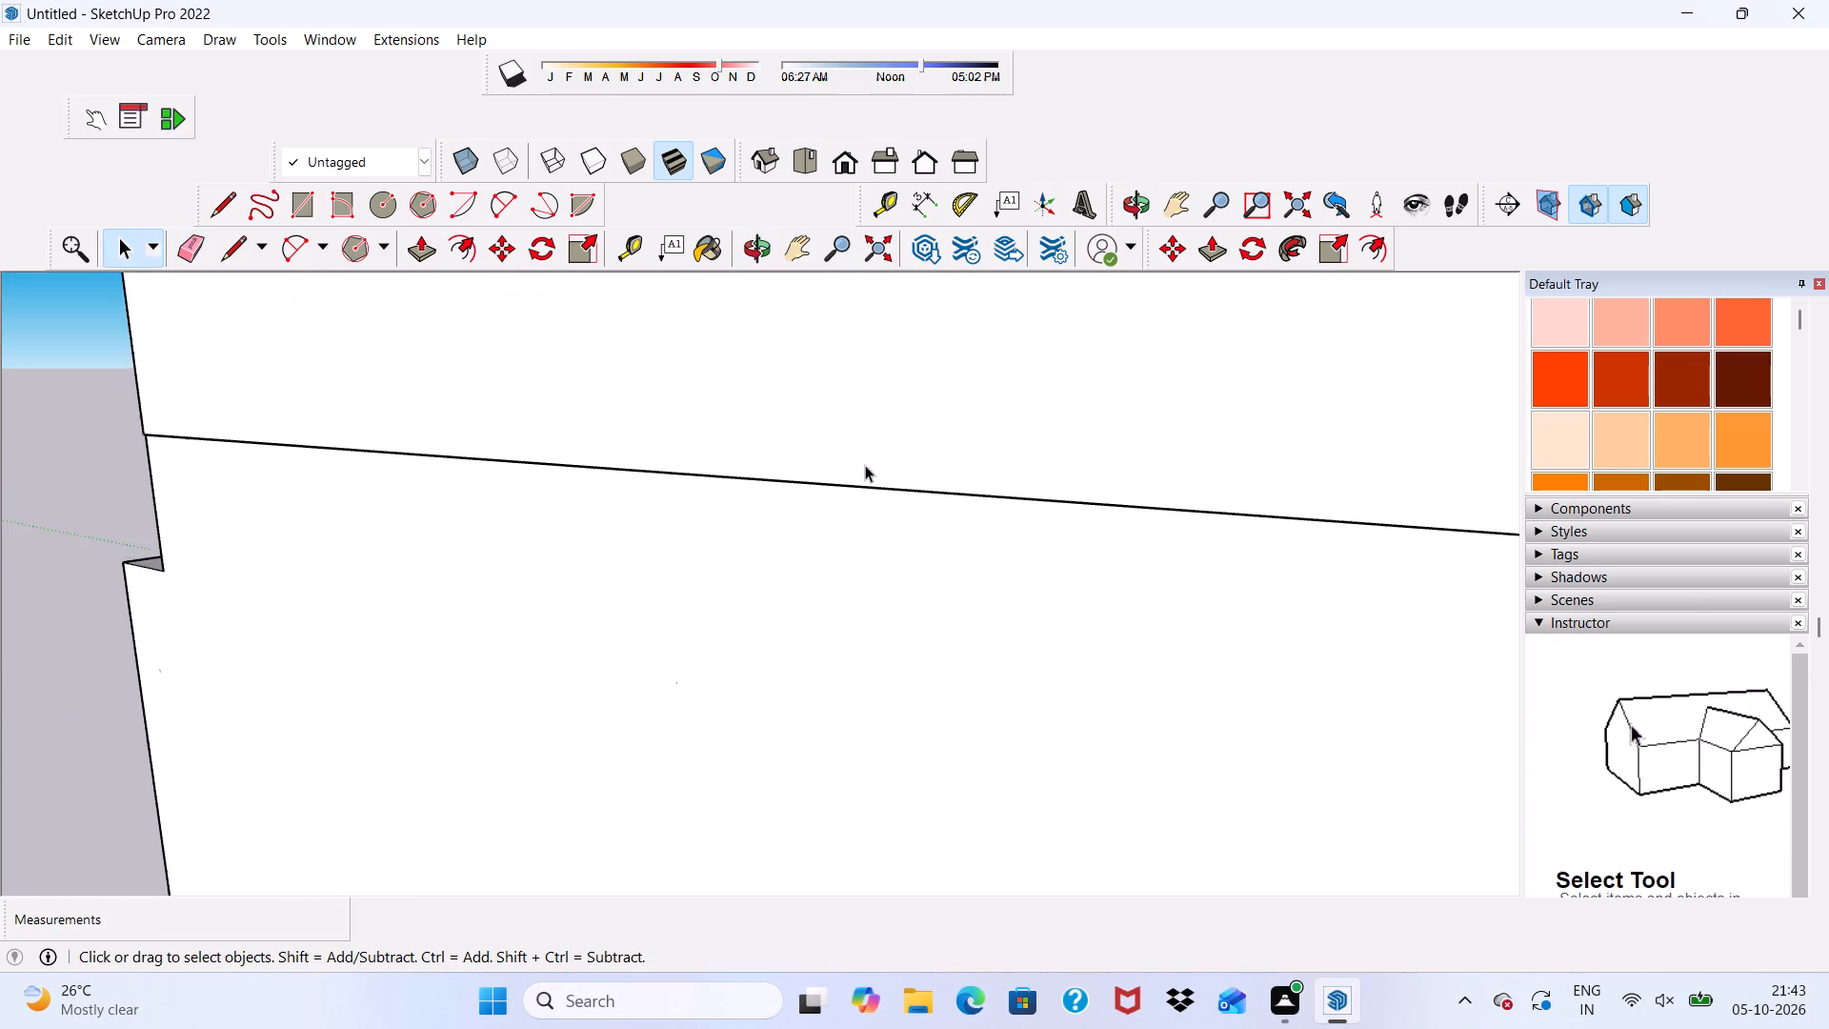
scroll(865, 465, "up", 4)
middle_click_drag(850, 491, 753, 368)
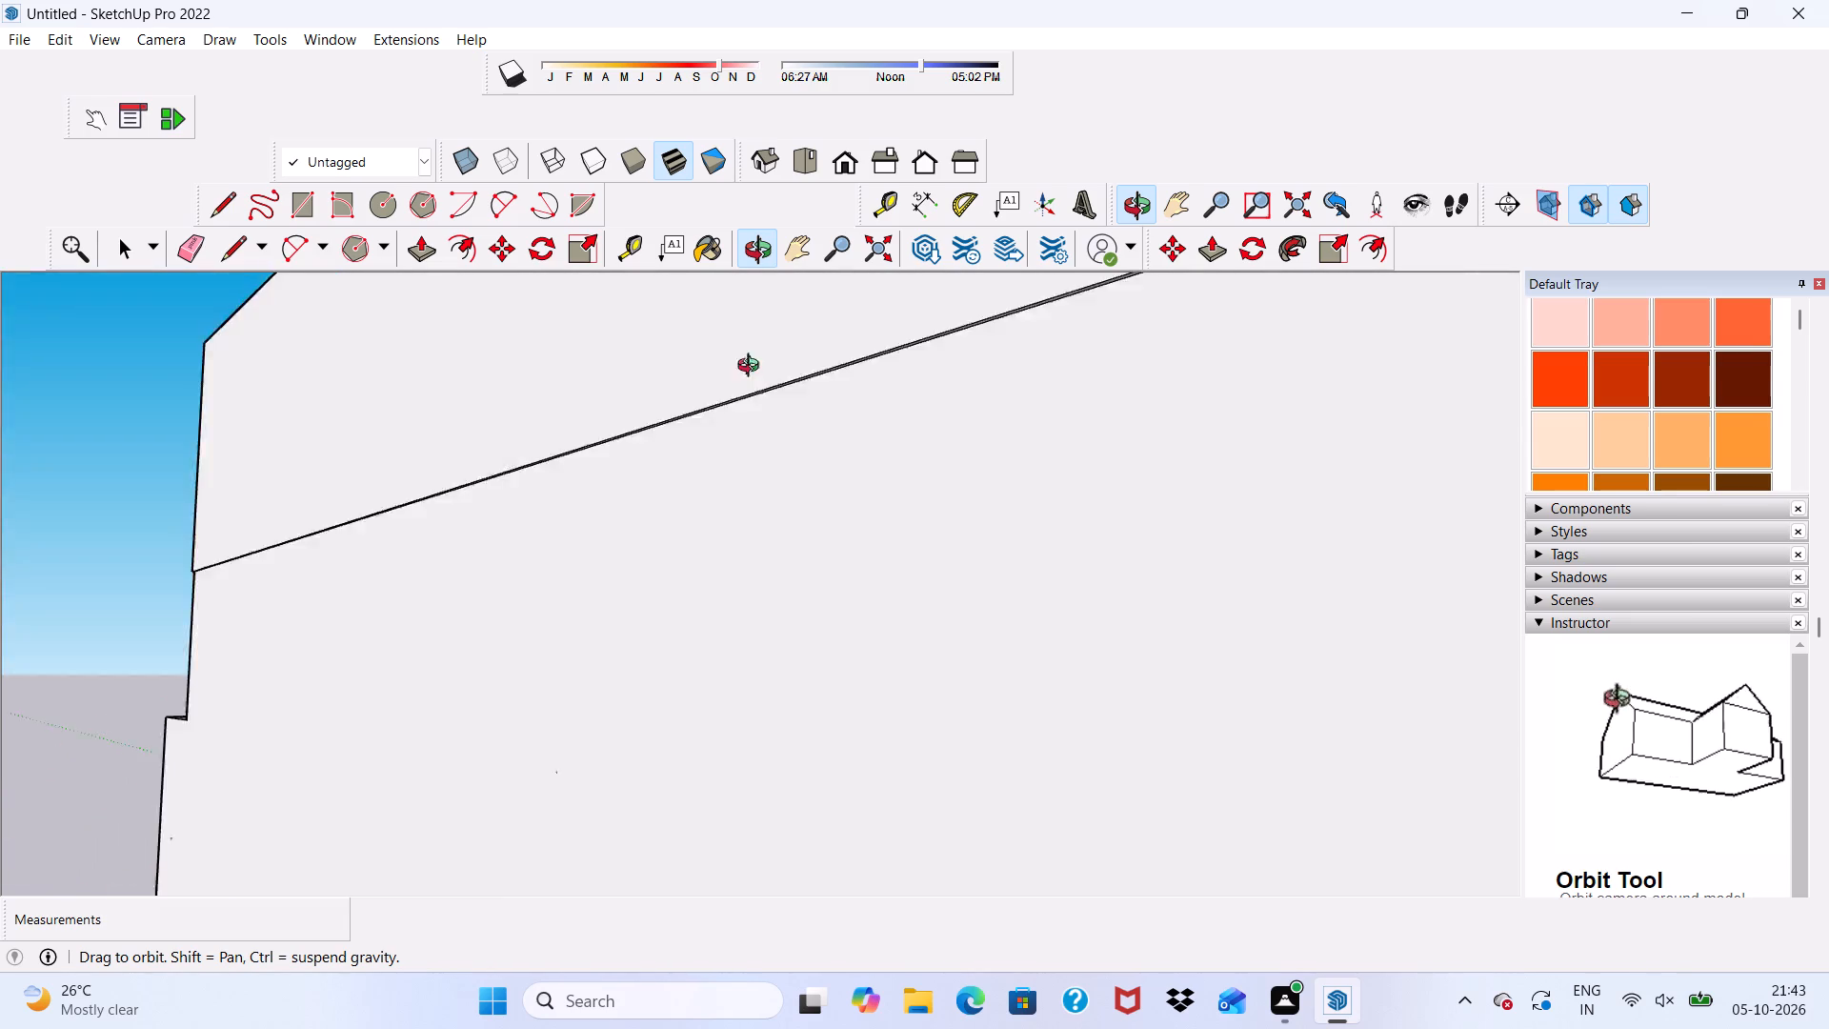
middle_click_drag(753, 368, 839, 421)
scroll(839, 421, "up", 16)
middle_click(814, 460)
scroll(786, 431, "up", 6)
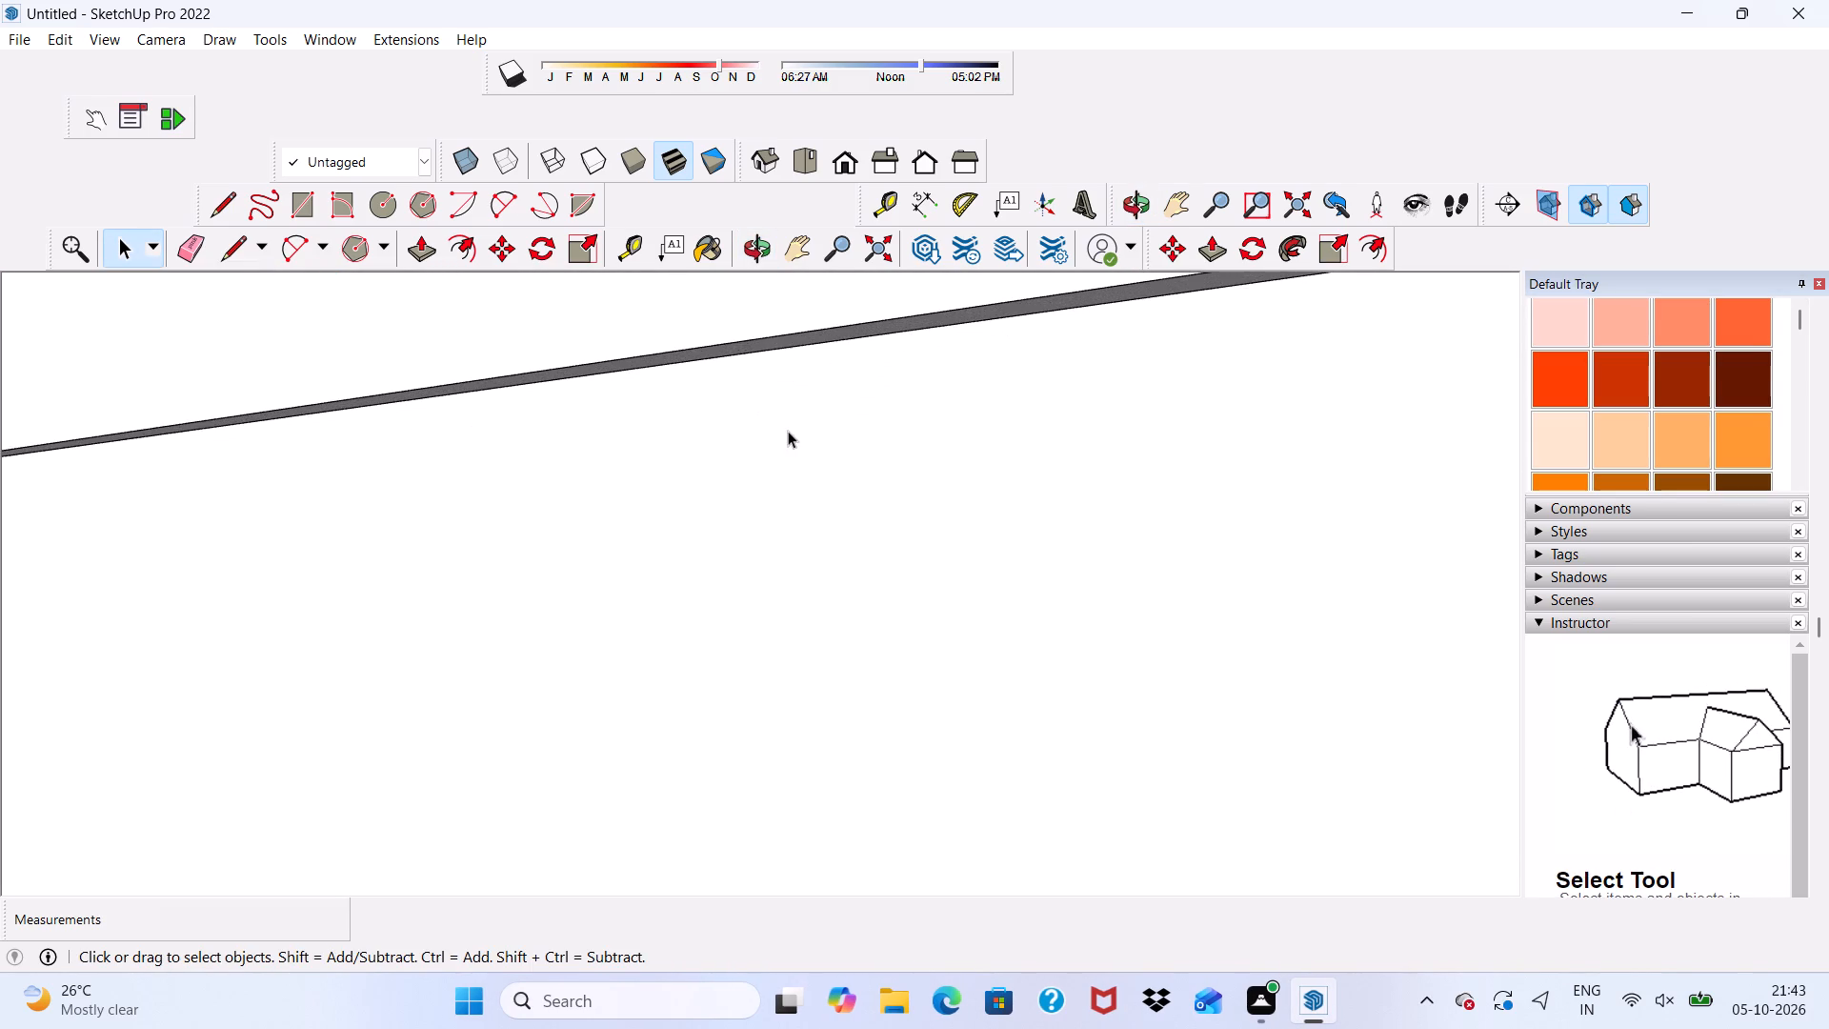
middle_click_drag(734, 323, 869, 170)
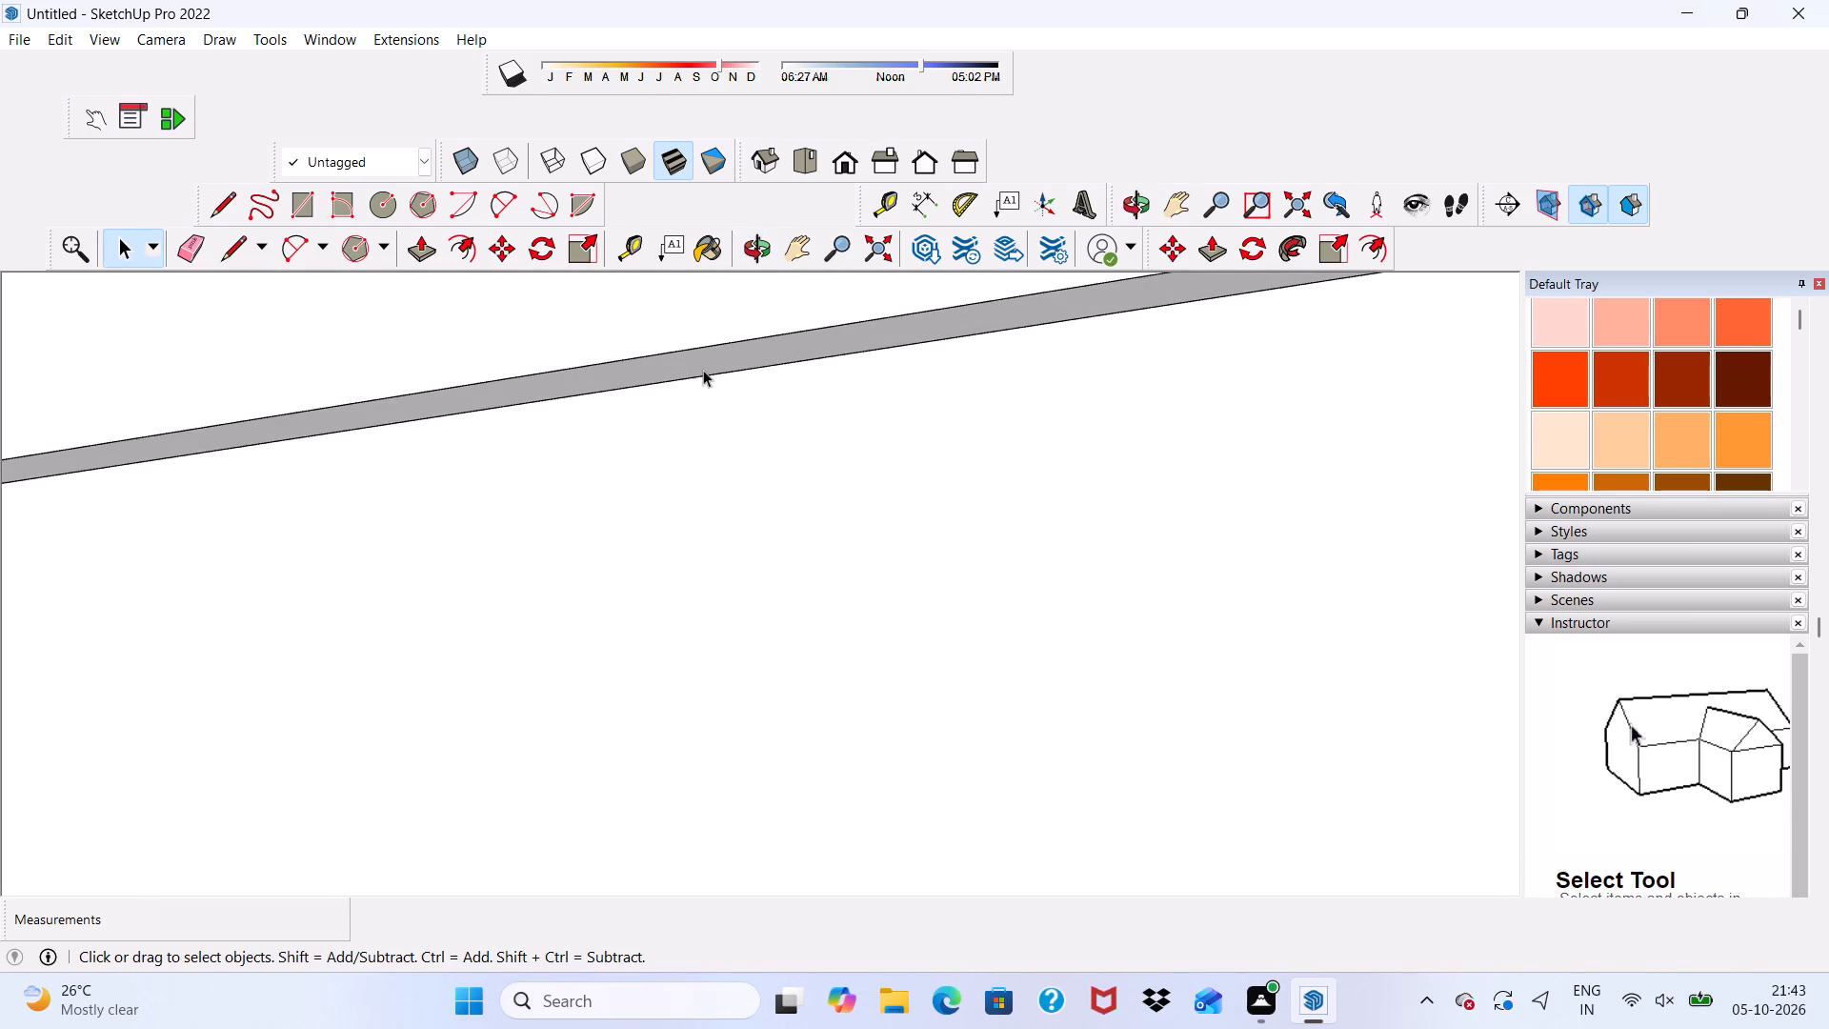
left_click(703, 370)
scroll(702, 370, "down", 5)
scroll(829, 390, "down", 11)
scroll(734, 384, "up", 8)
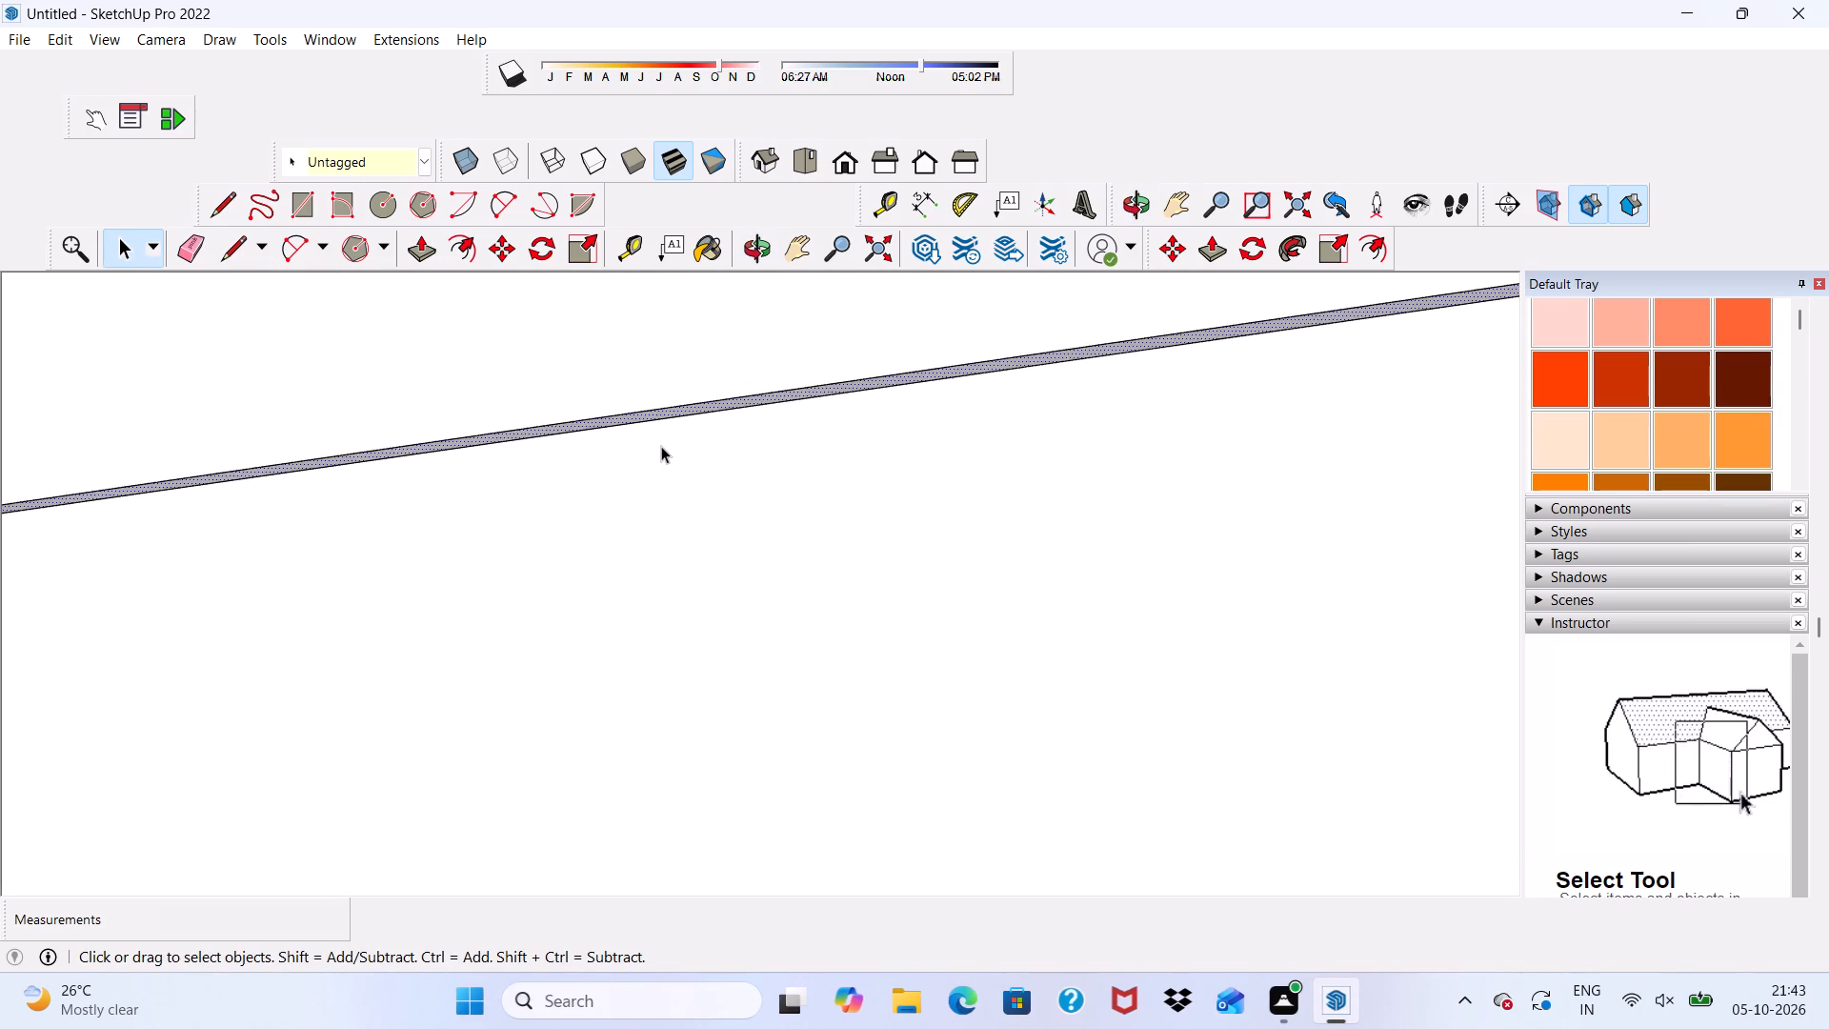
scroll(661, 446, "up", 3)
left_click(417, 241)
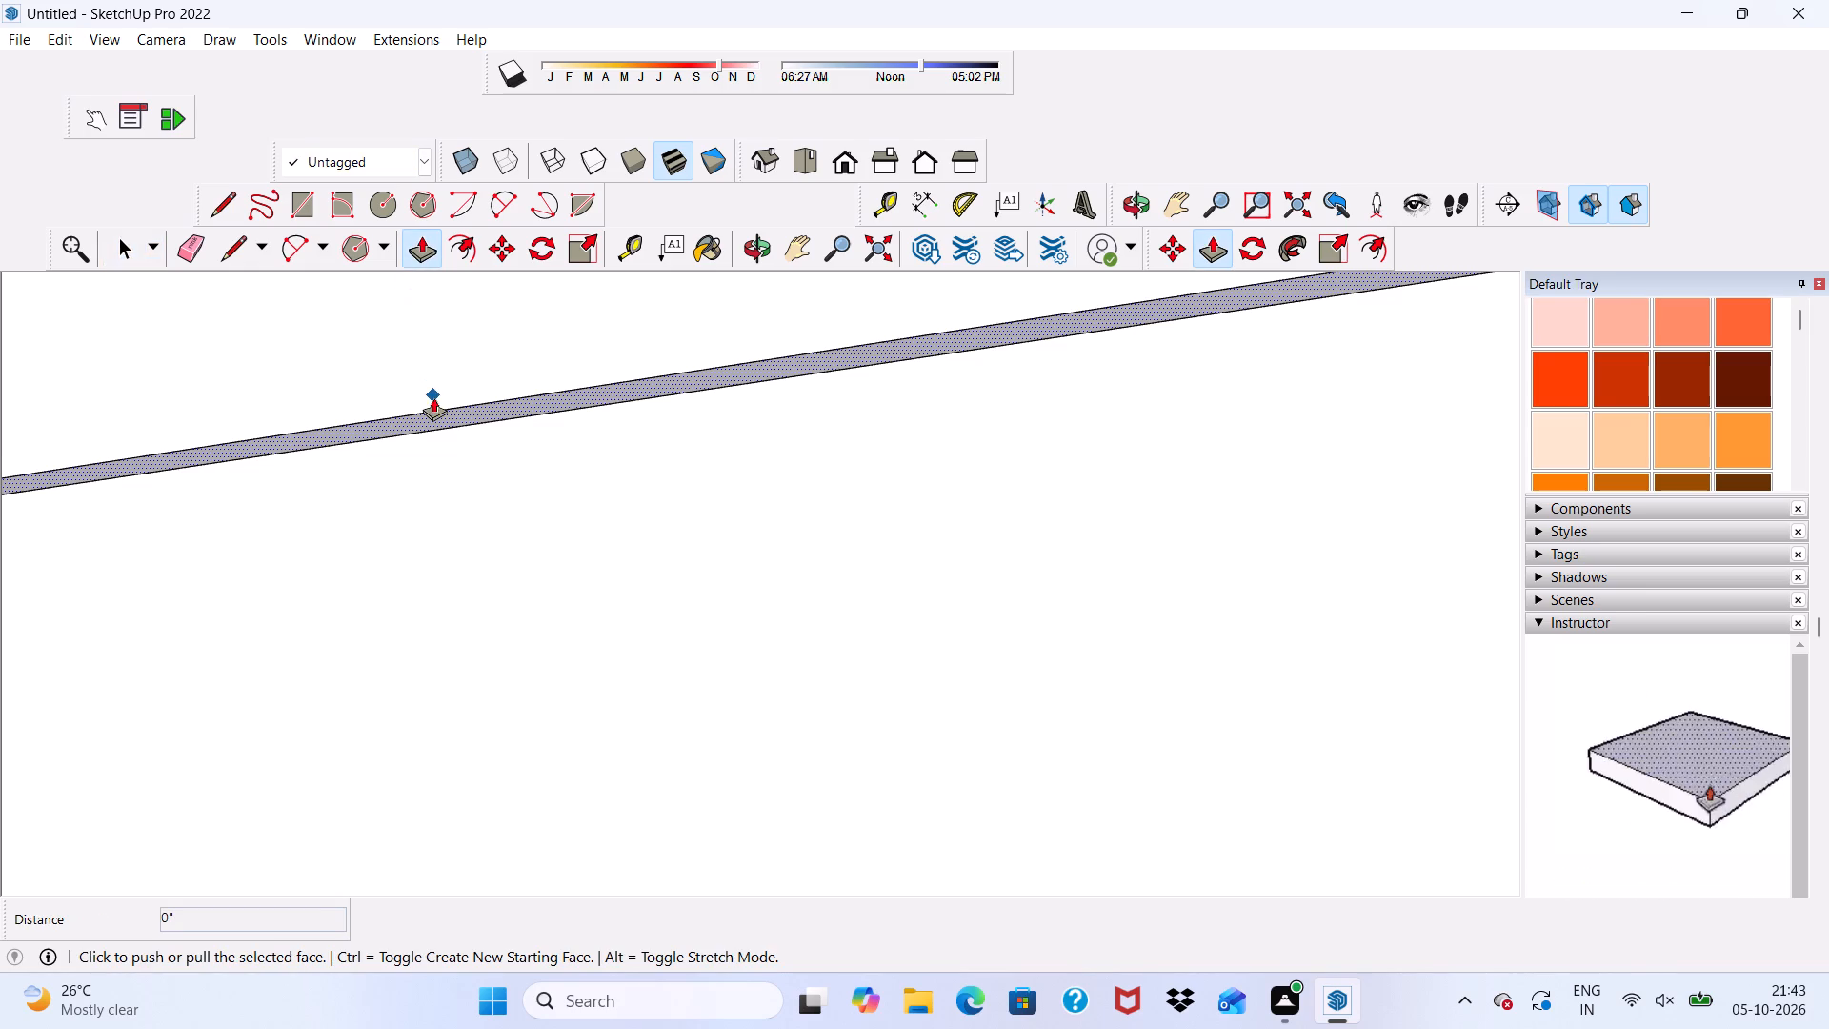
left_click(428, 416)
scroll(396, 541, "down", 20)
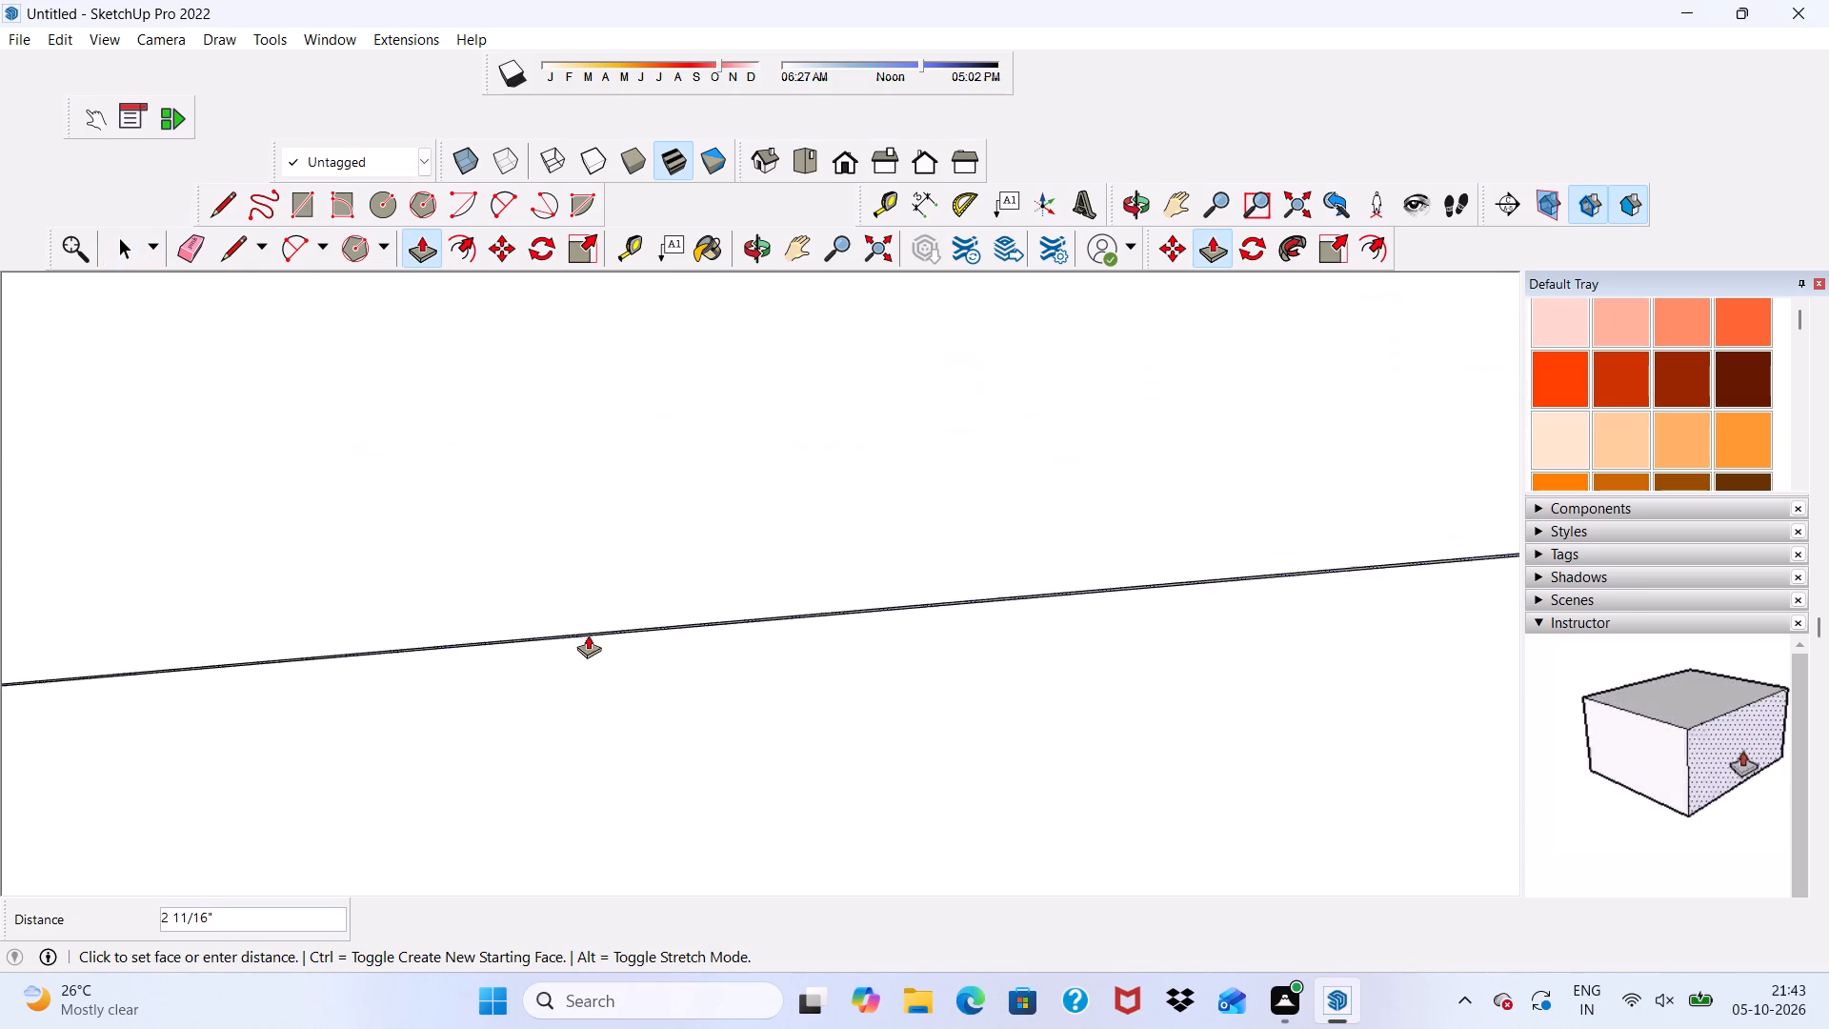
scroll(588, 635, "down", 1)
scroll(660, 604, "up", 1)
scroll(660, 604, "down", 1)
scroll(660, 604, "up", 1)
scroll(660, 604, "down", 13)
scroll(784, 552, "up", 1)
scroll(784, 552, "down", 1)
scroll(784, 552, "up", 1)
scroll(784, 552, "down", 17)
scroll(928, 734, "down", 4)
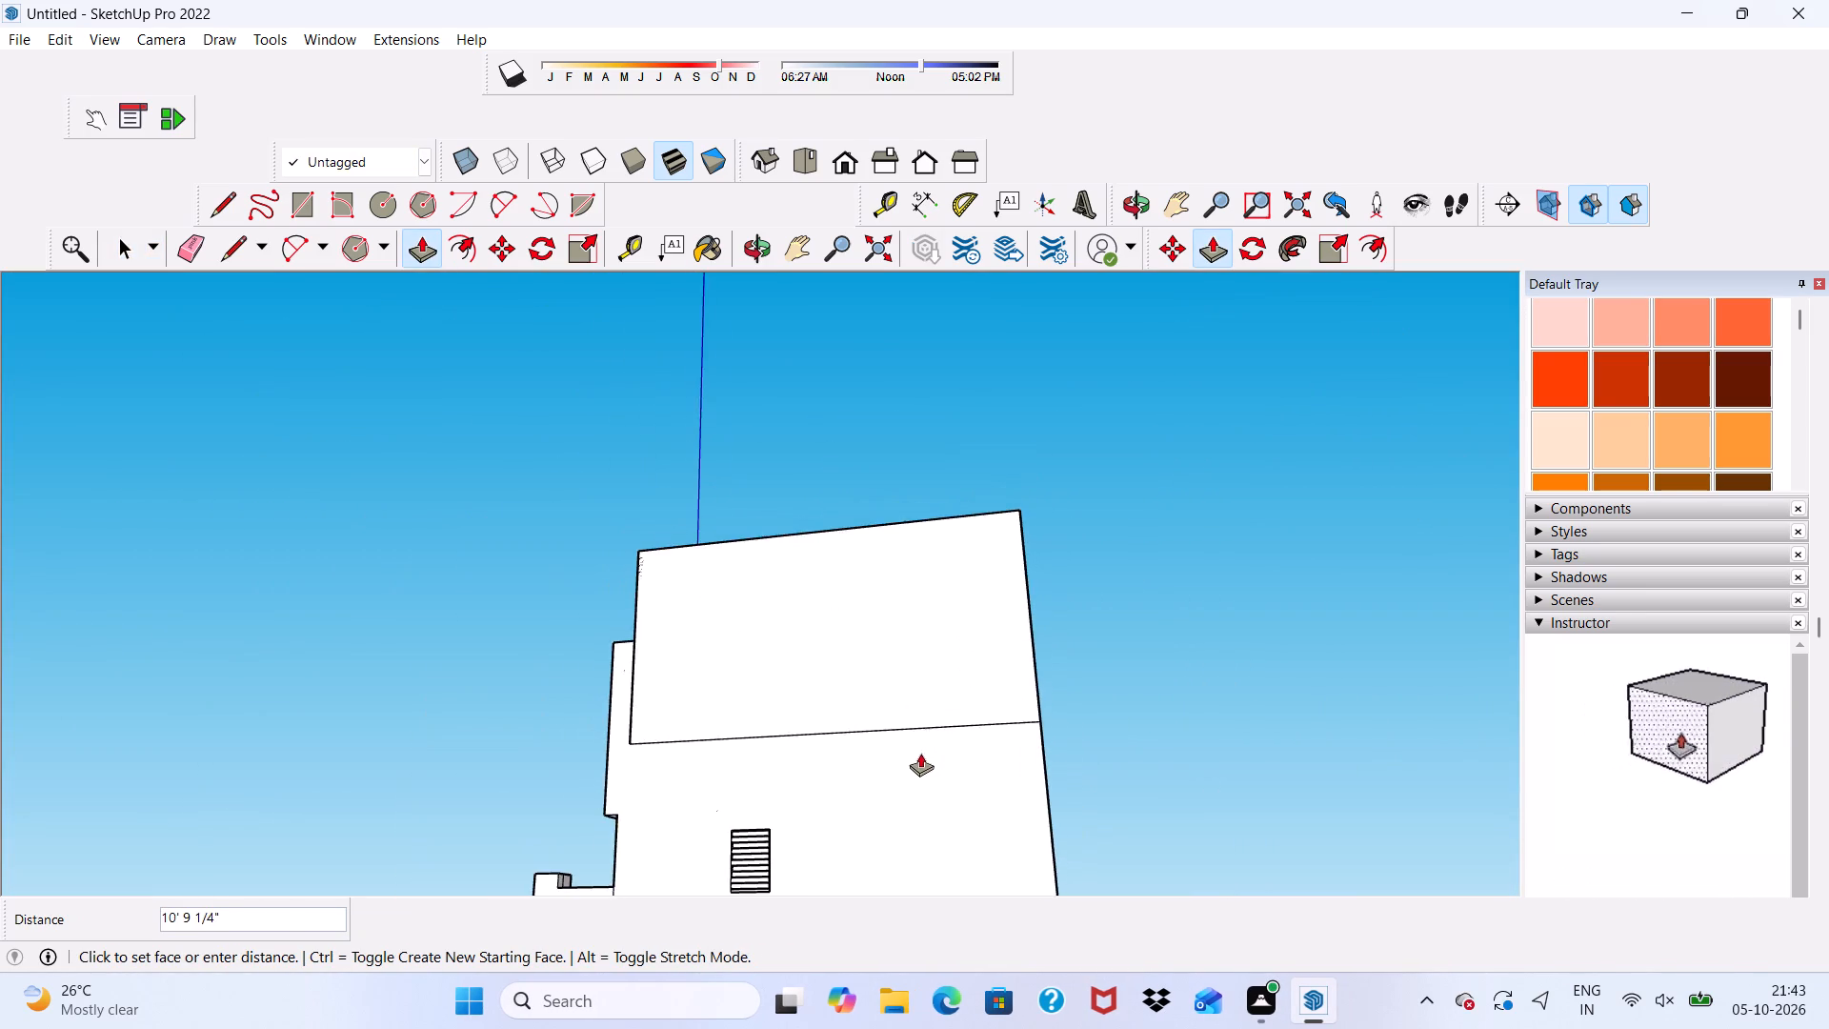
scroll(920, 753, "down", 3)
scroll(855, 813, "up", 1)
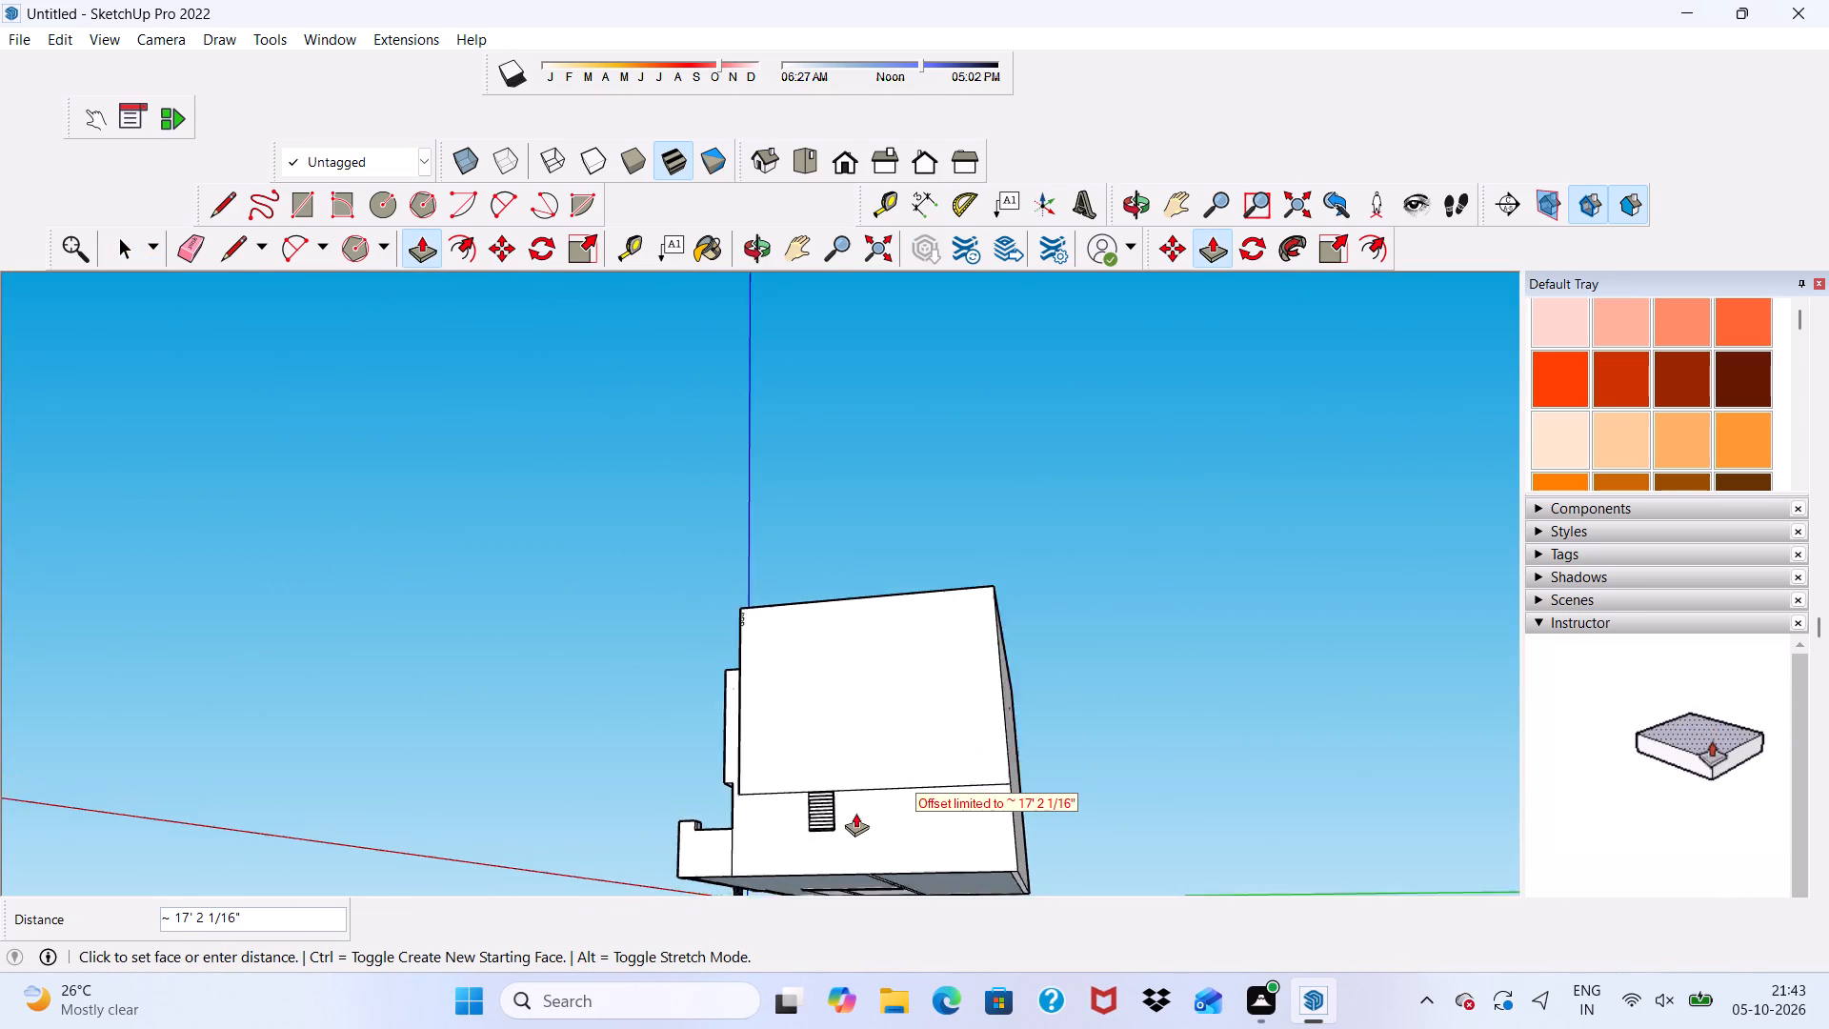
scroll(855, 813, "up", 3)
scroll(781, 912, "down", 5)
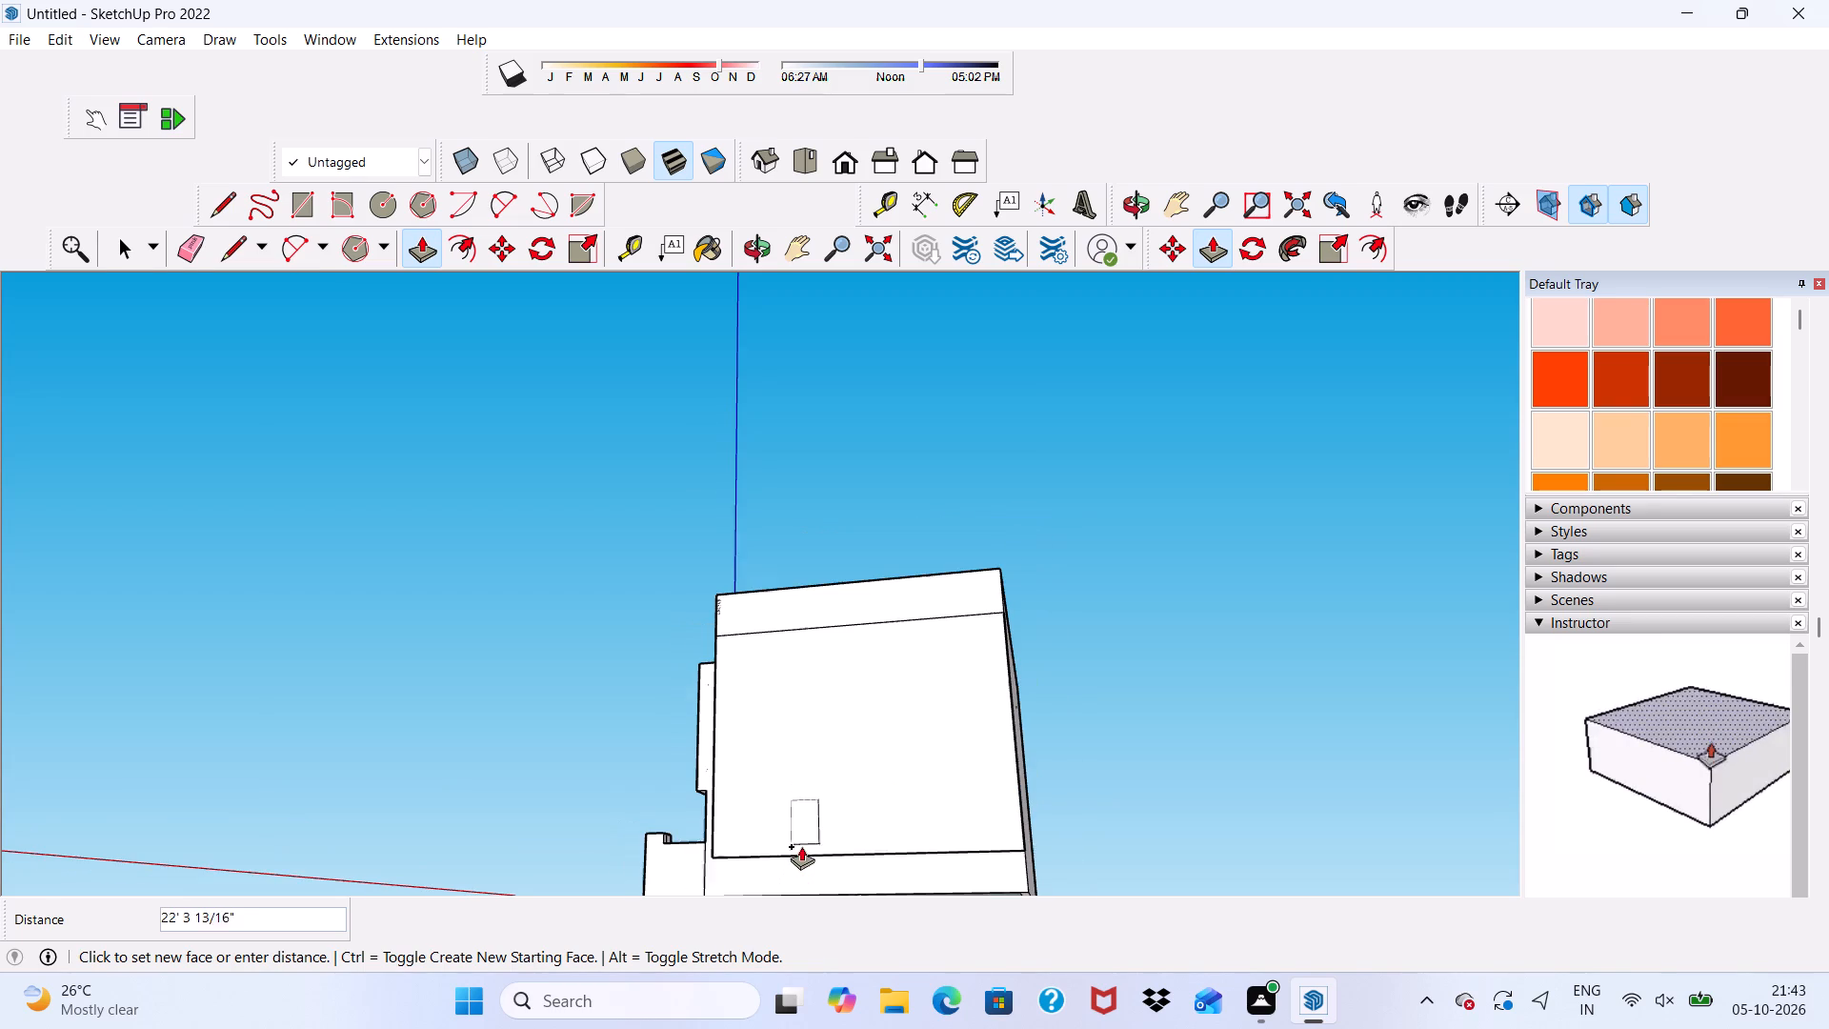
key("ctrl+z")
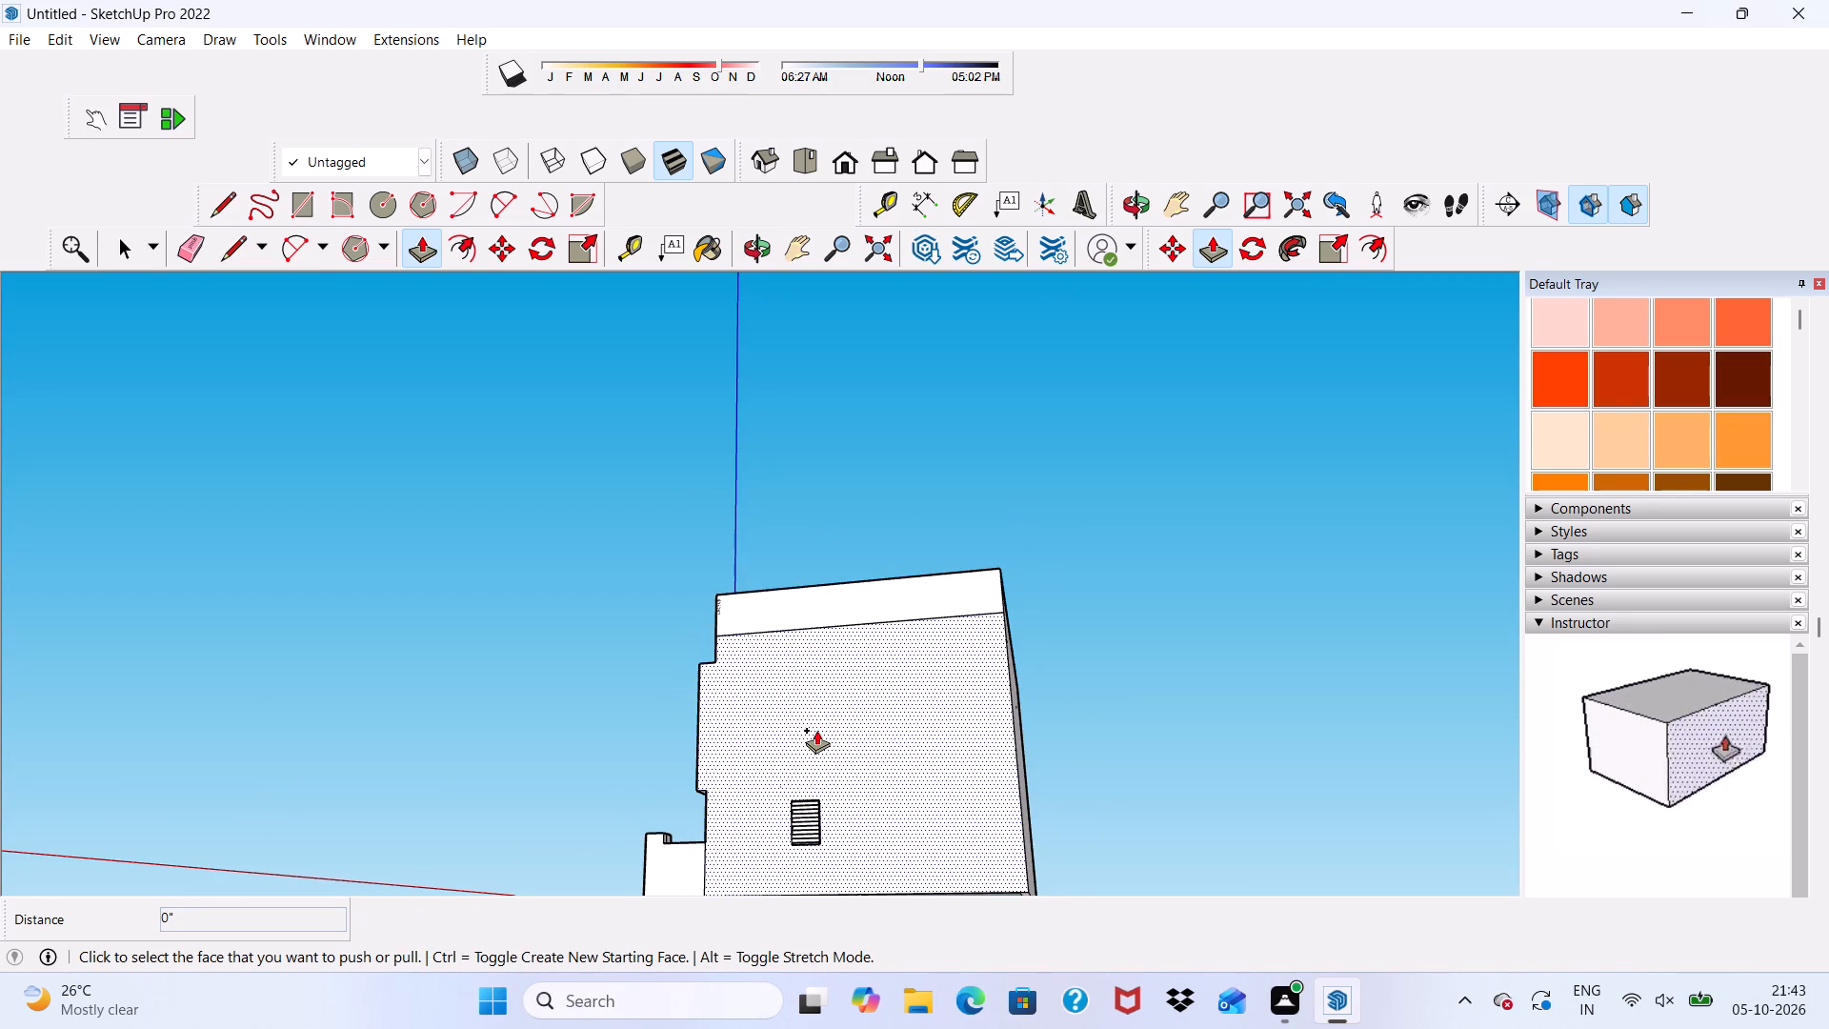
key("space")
Examine the house's front, roof enclosure, balcony, windows and boundary wall from several angles and distances.
middle_click_drag(613, 618, 959, 774)
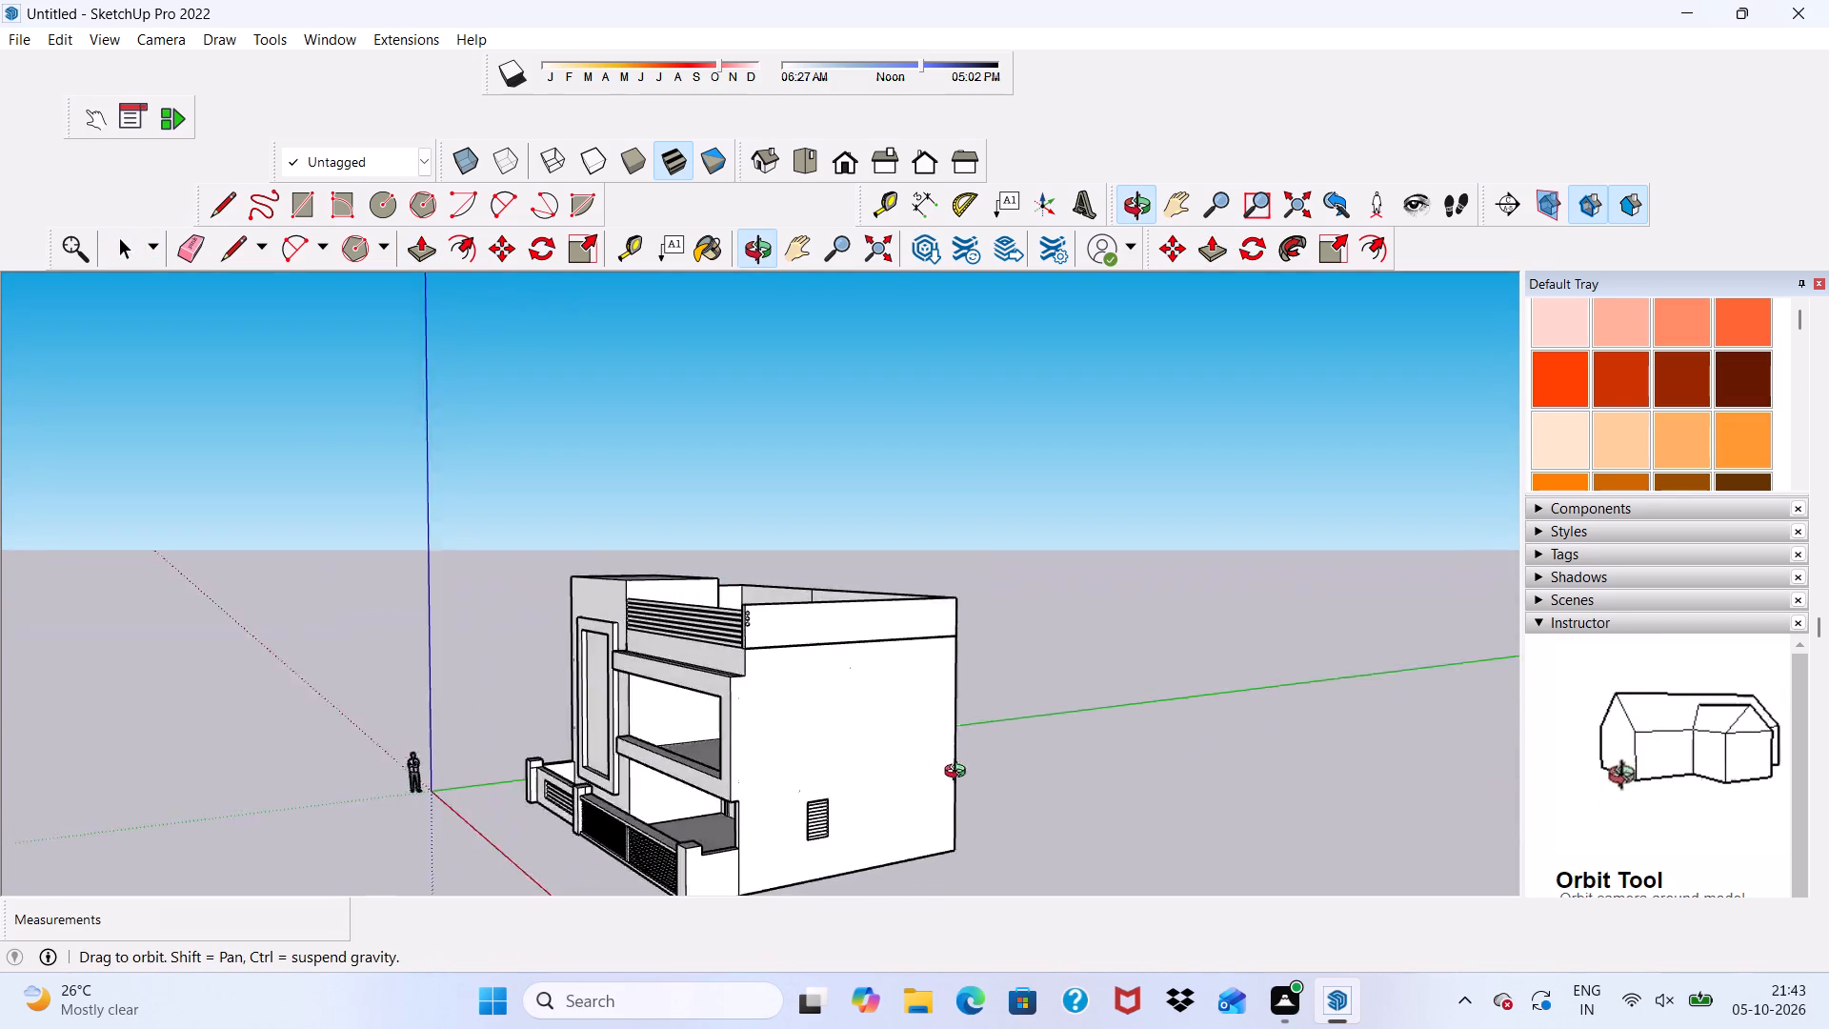
middle_click_drag(959, 774, 1391, 740)
scroll(823, 692, "up", 4)
key("space")
scroll(672, 511, "down", 11)
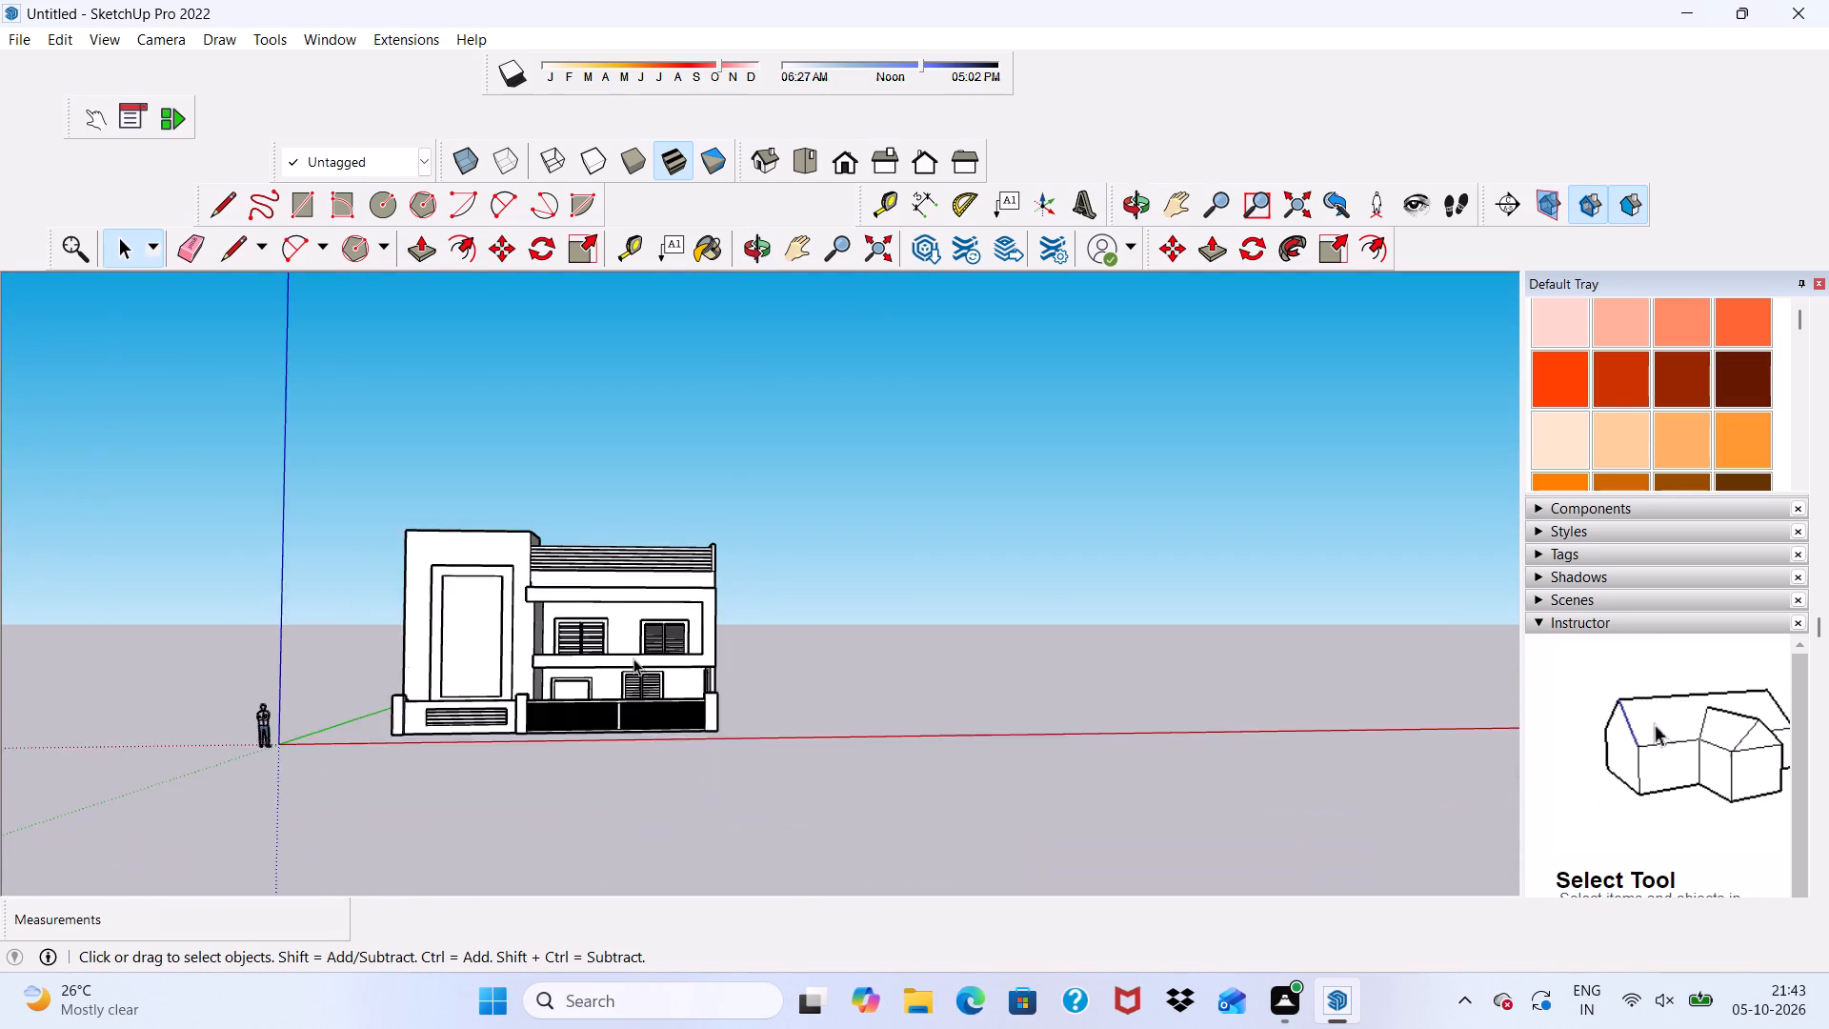
middle_click_drag(633, 658, 597, 676)
middle_click_drag(607, 667, 614, 656)
scroll(613, 656, "up", 18)
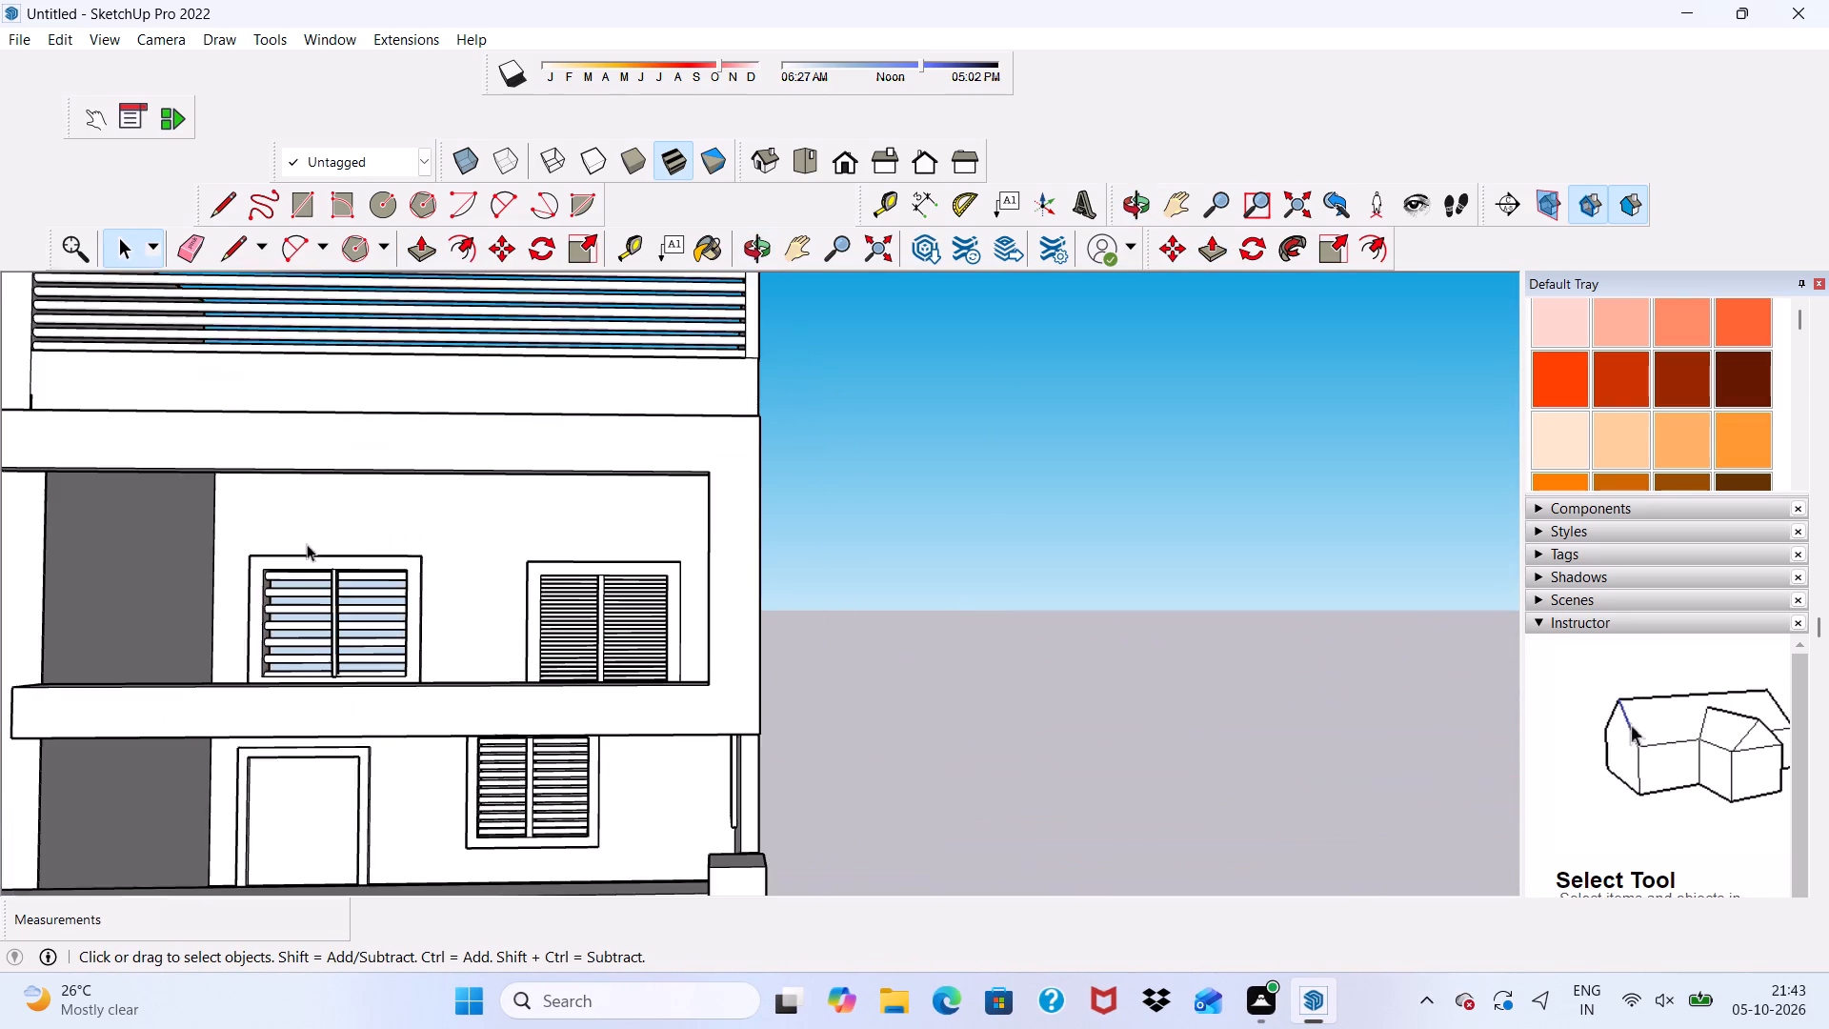
scroll(307, 544, "up", 9)
scroll(532, 620, "down", 19)
middle_click_drag(495, 712, 446, 946)
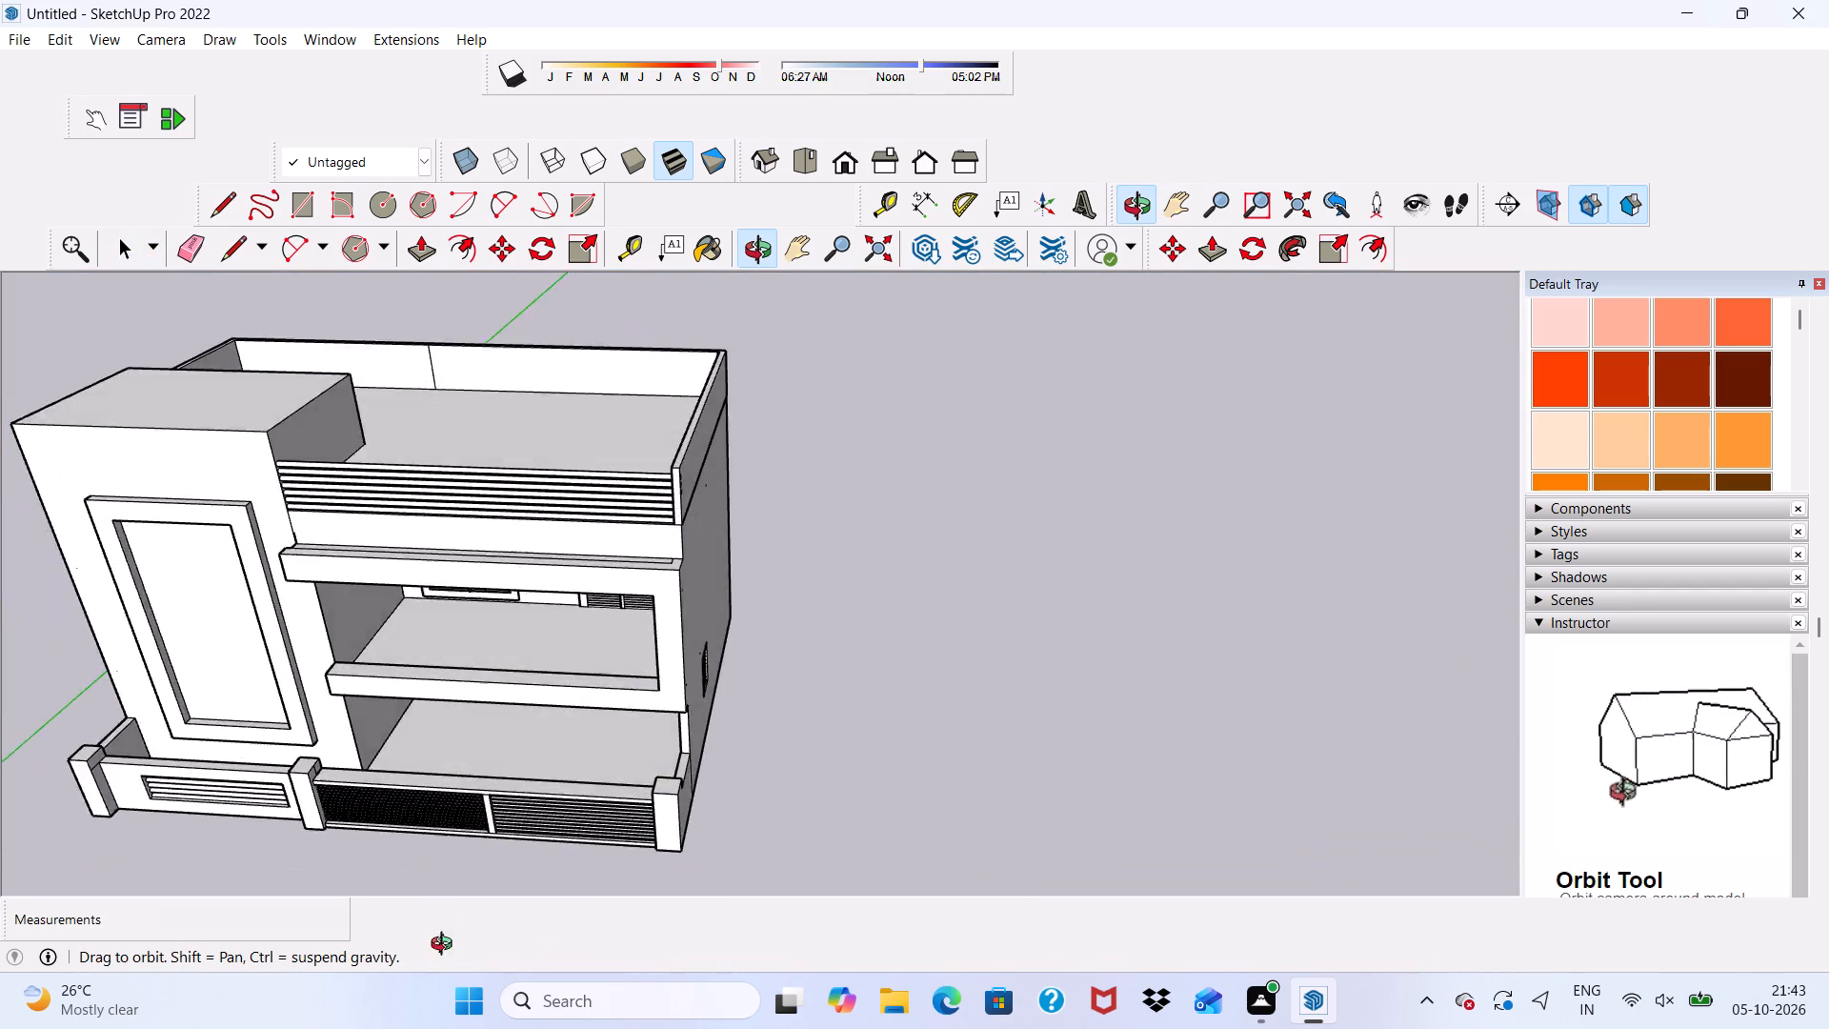
middle_click_drag(446, 946, 404, 790)
scroll(404, 791, "up", 5)
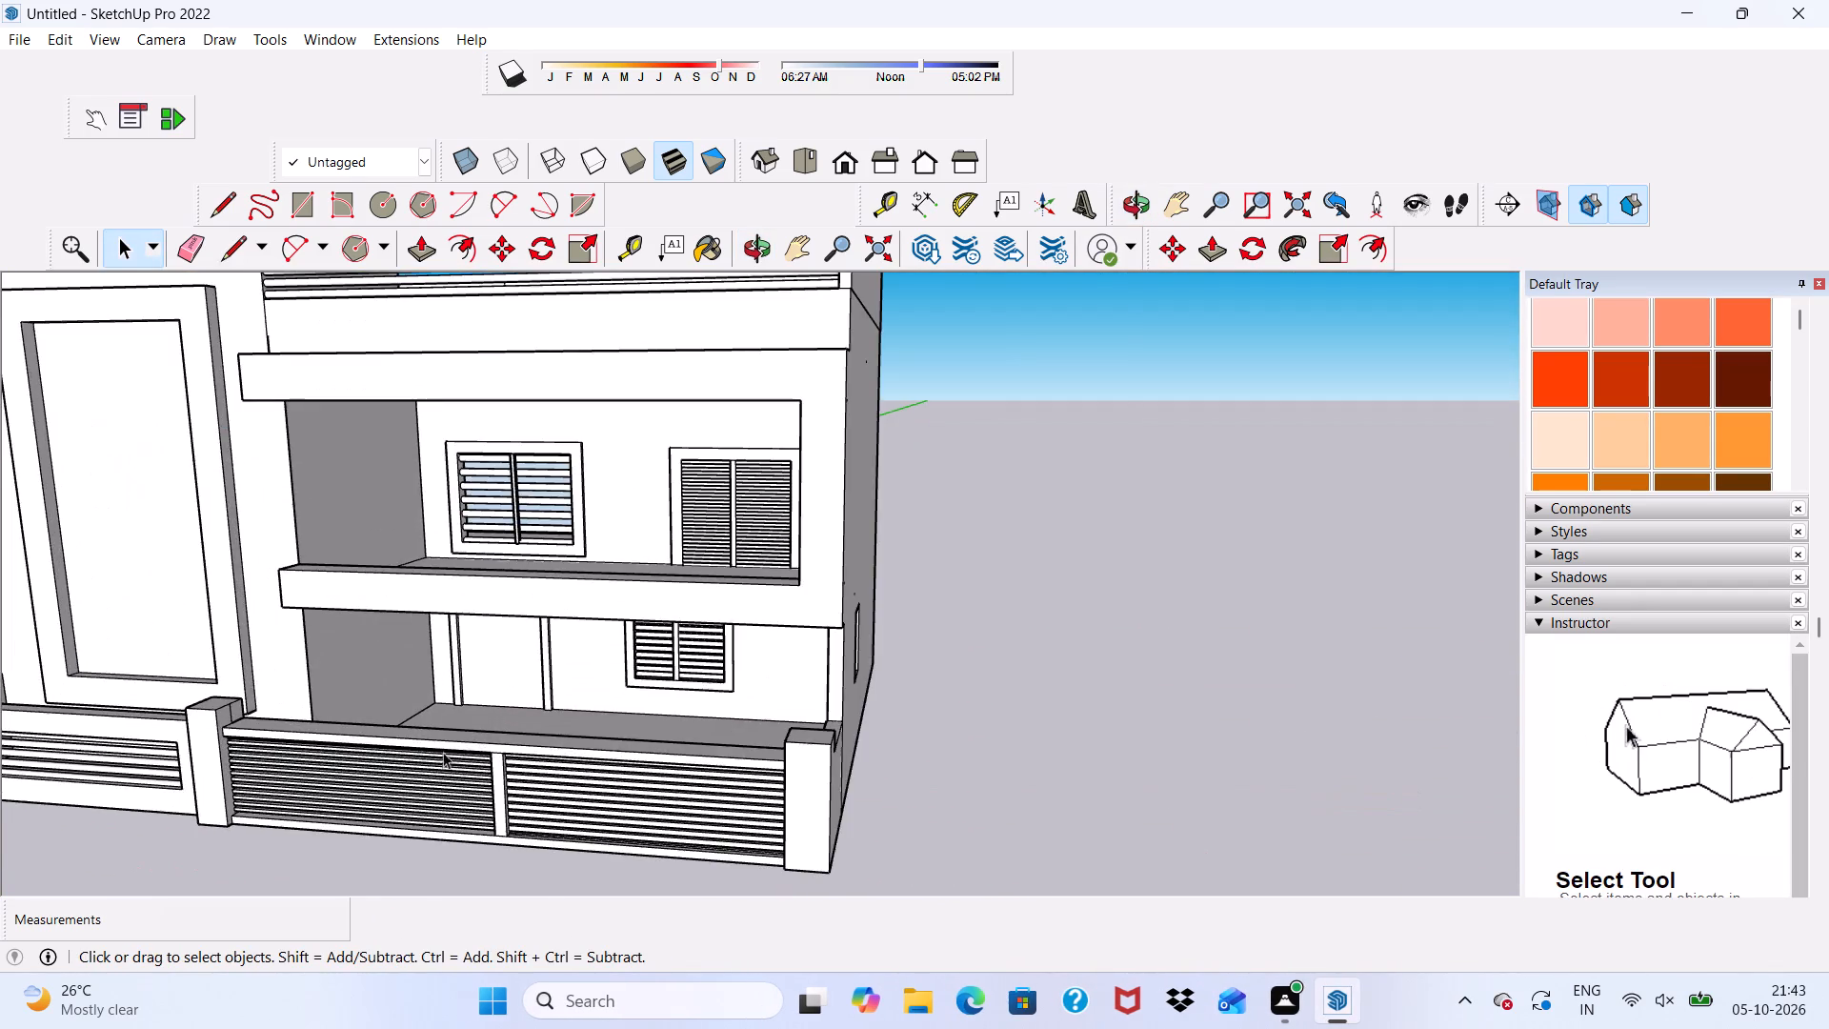
scroll(497, 772, "up", 6)
scroll(453, 739, "down", 1)
middle_click_drag(453, 736, 591, 776)
scroll(659, 696, "down", 6)
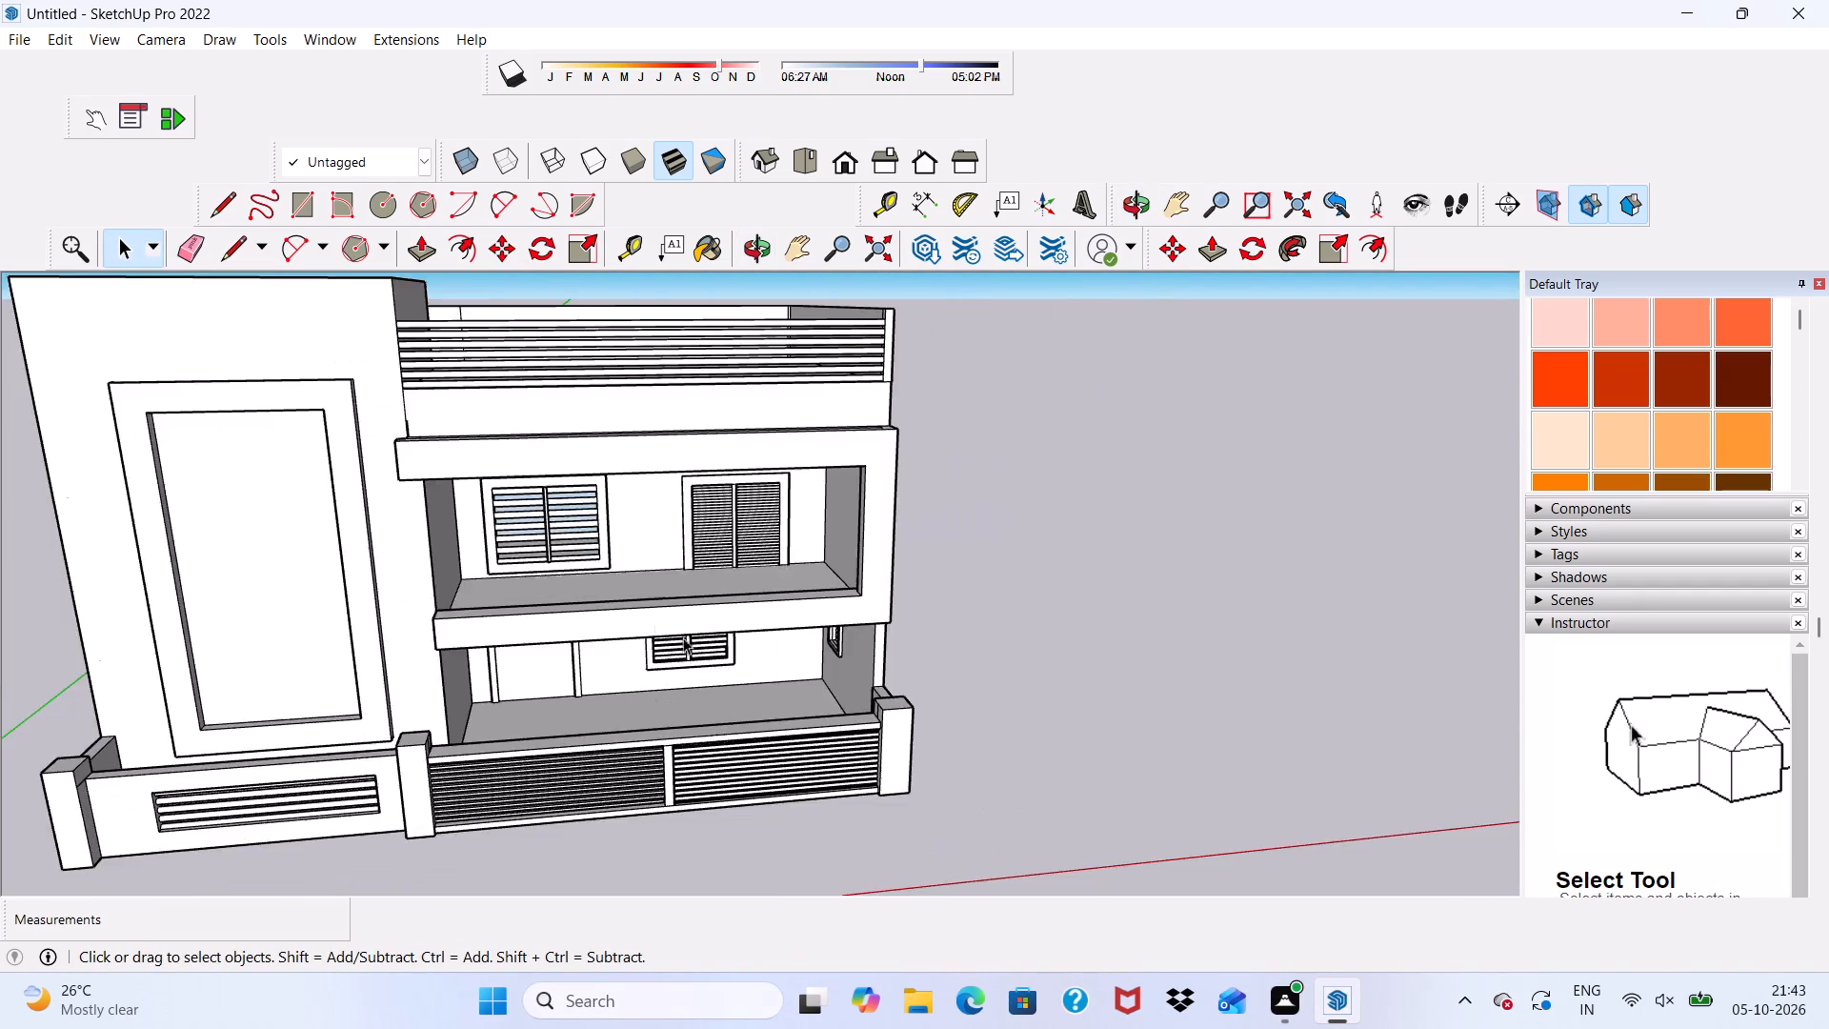
scroll(683, 637, "down", 6)
middle_click_drag(441, 571, 241, 486)
scroll(240, 487, "up", 1)
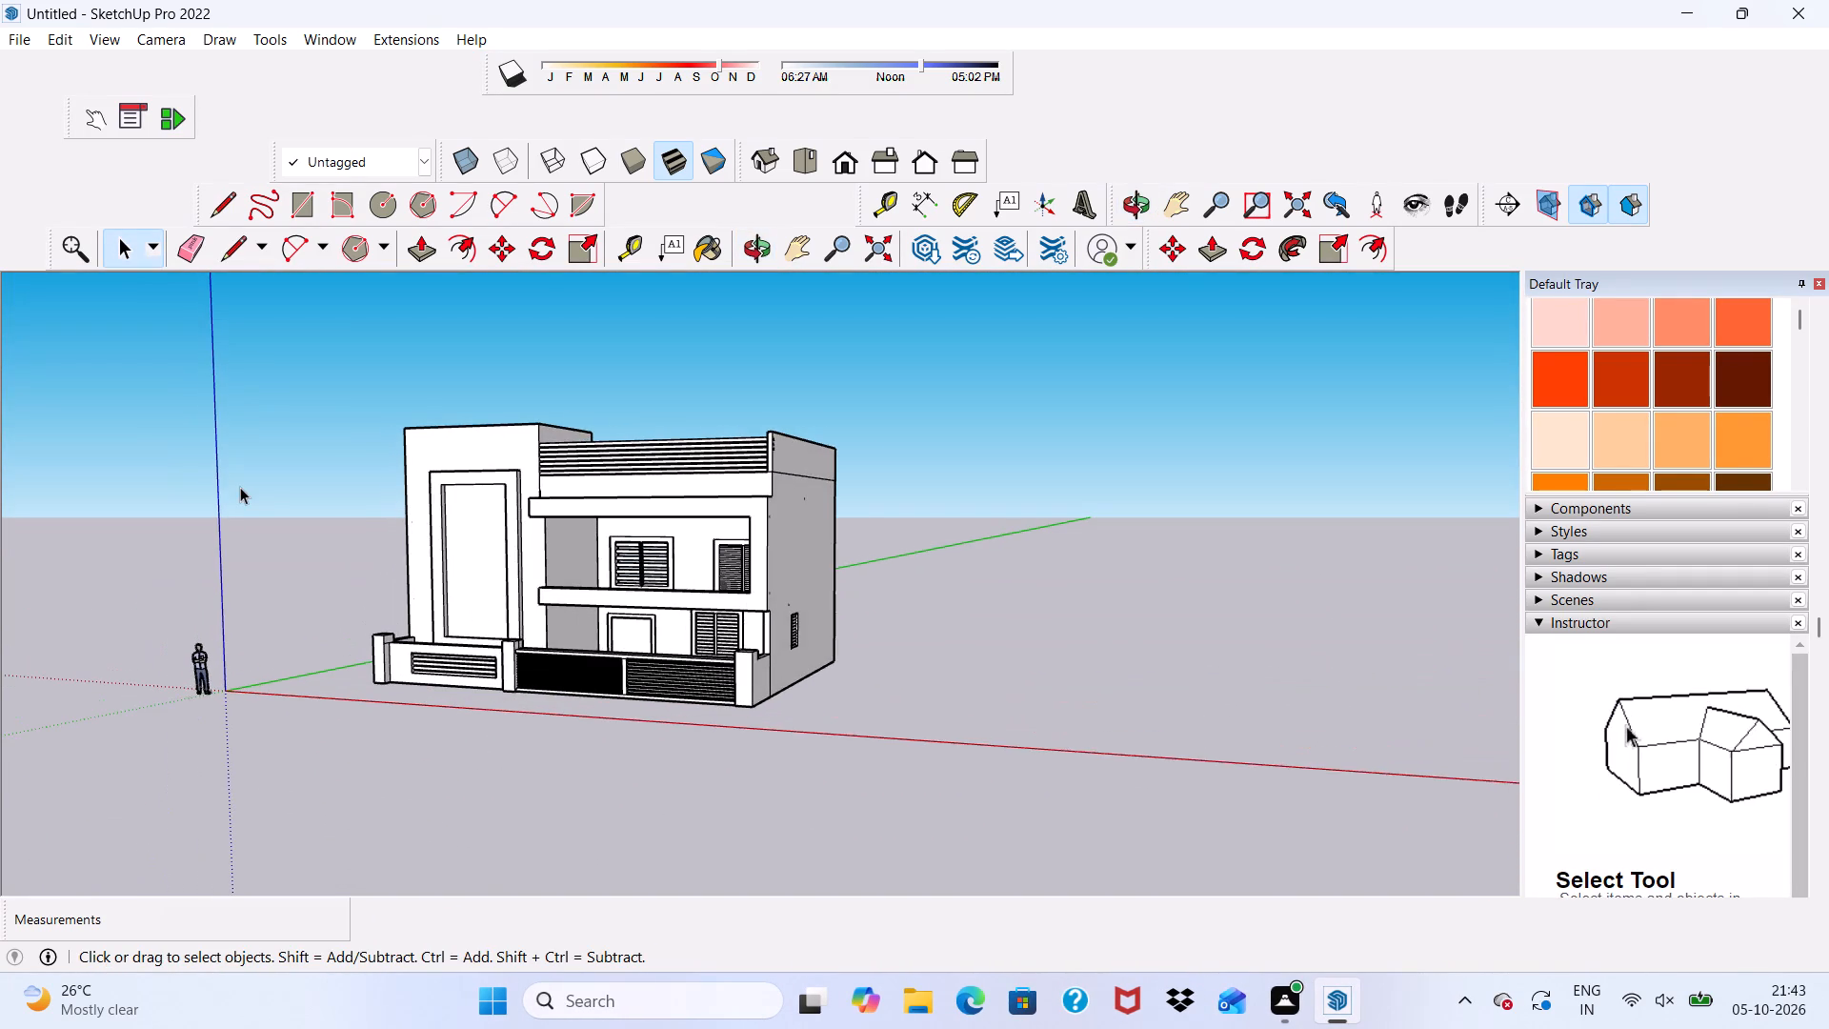
scroll(240, 487, "up", 1)
scroll(337, 626, "down", 1)
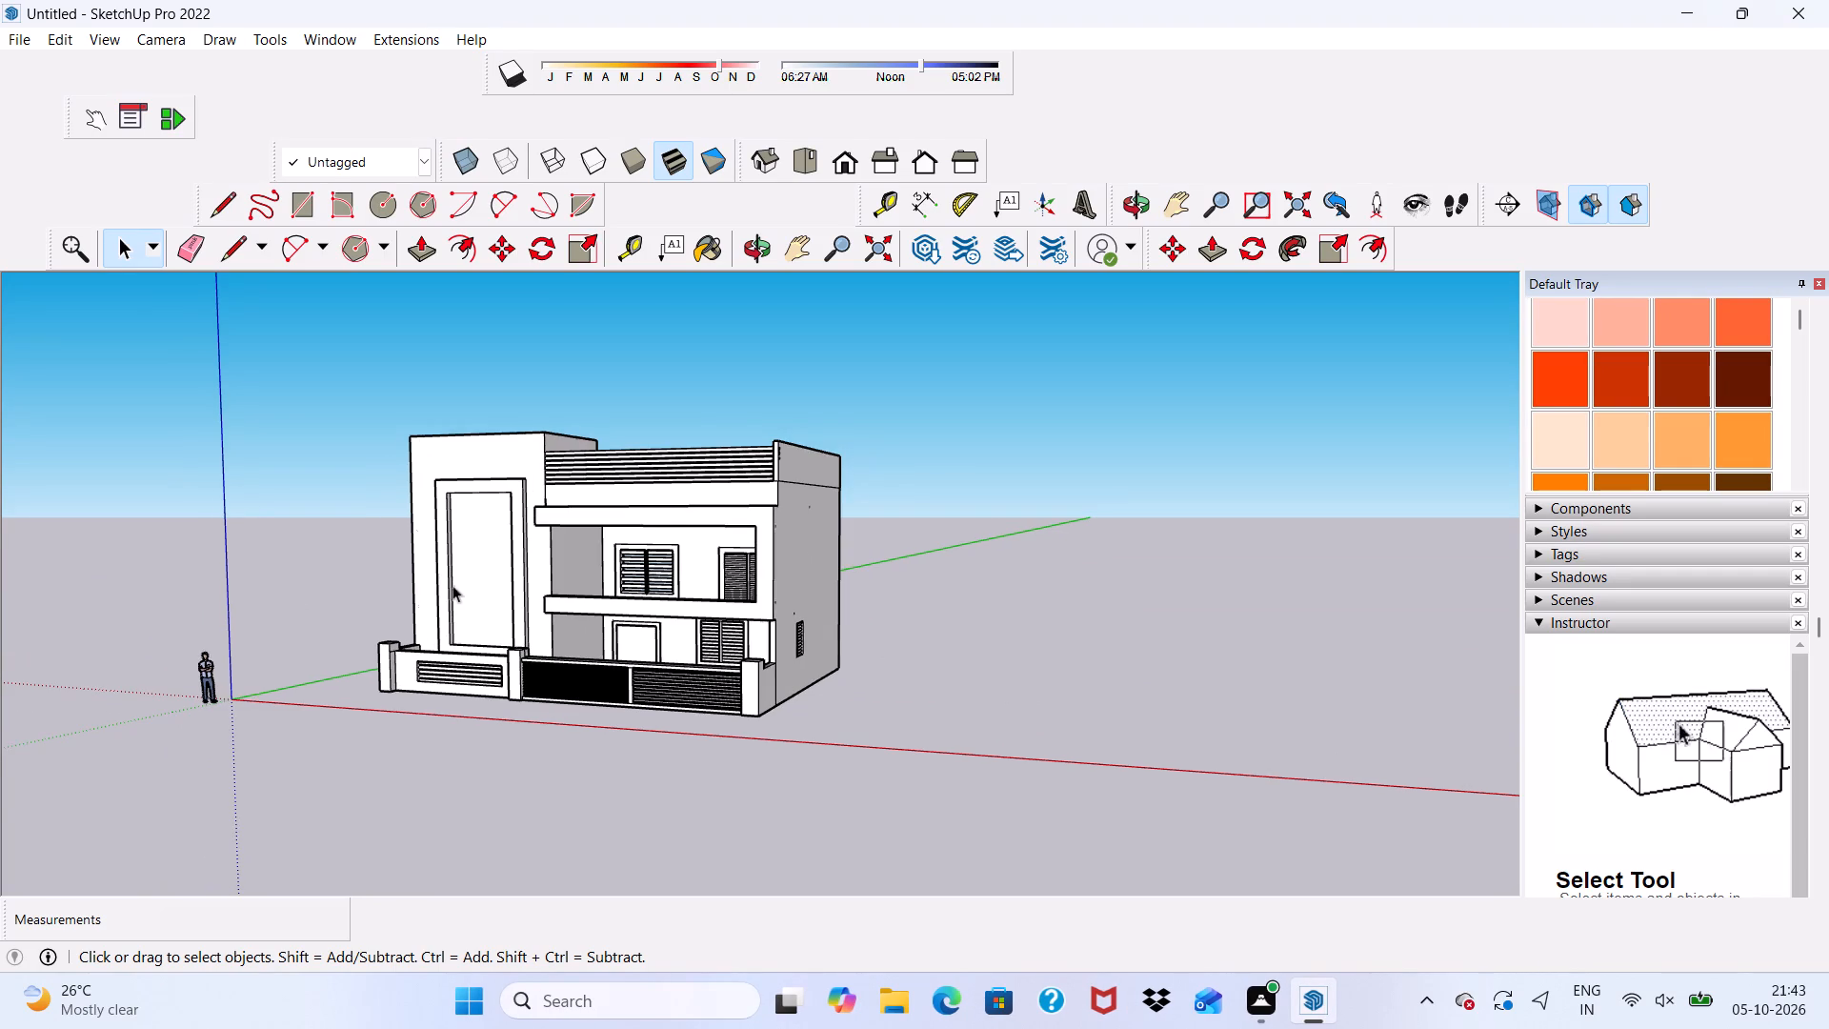
Push/Pull the inner panel of the ground-floor front door by 3".
scroll(693, 748, "up", 15)
scroll(568, 702, "up", 1)
scroll(586, 706, "down", 1)
middle_click_drag(589, 699, 579, 648)
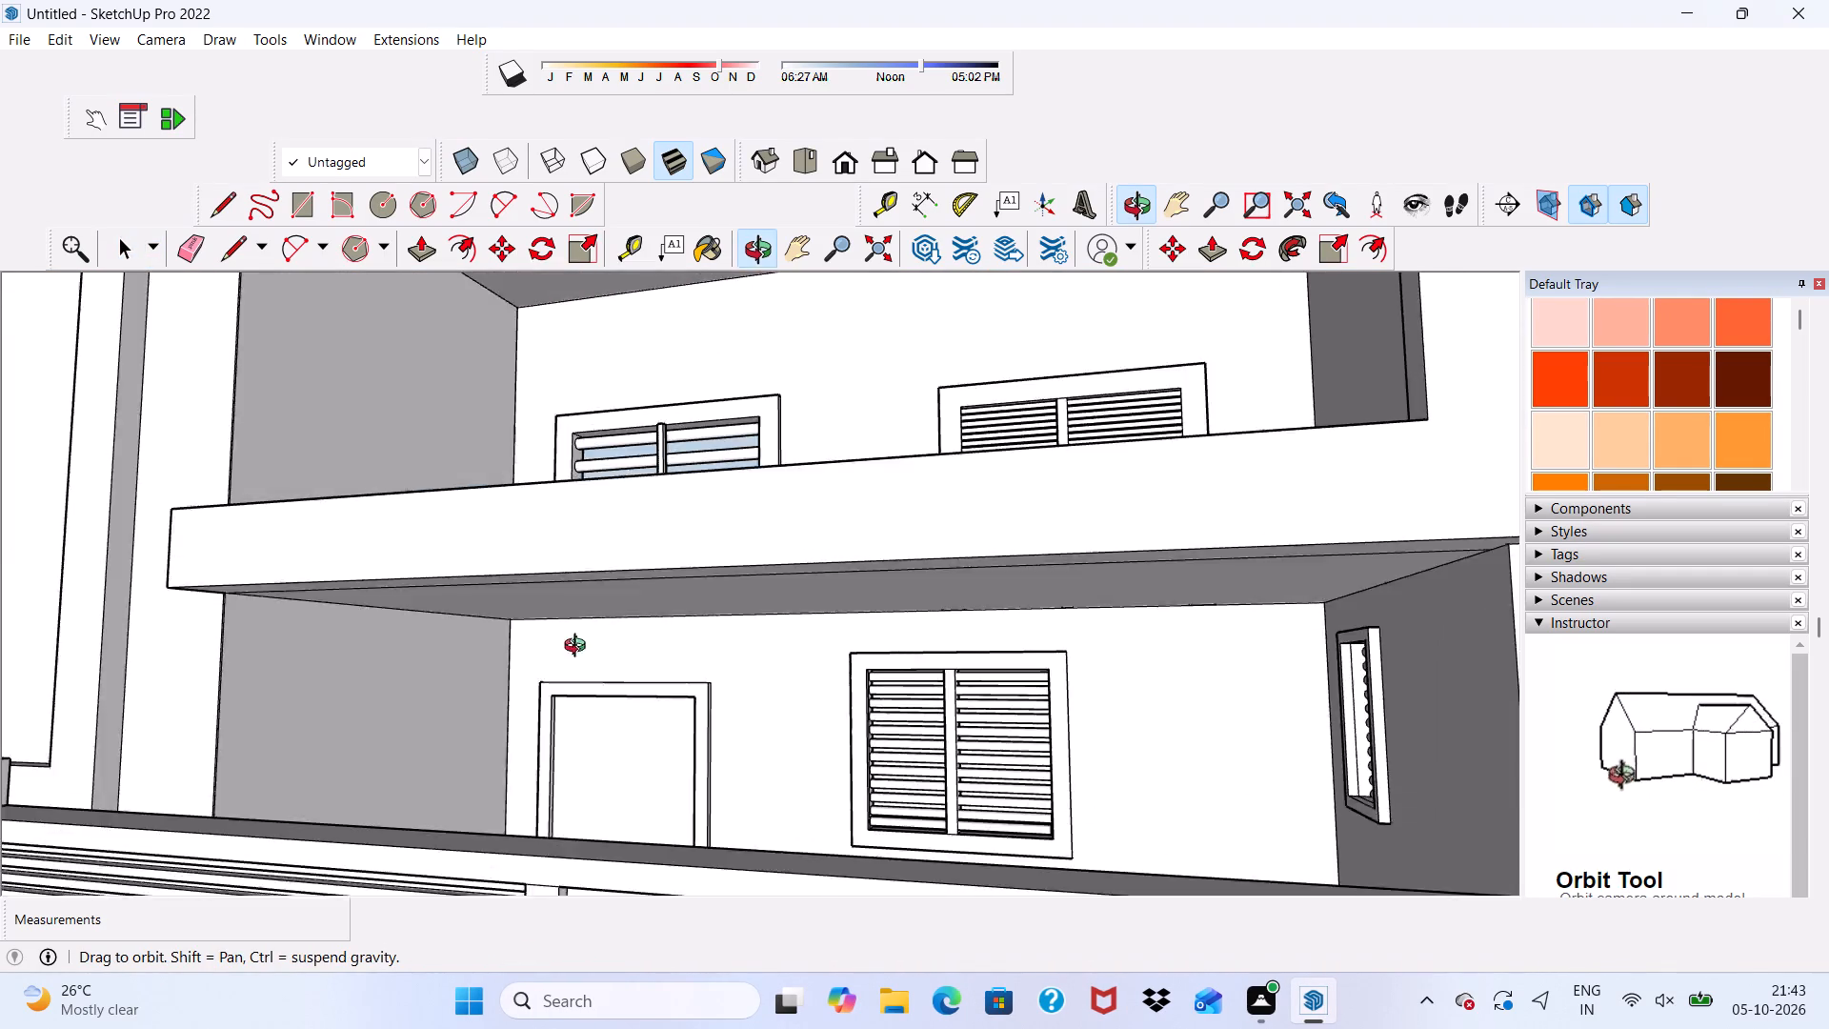
middle_click_drag(579, 648, 576, 698)
scroll(576, 698, "up", 6)
left_click(590, 761)
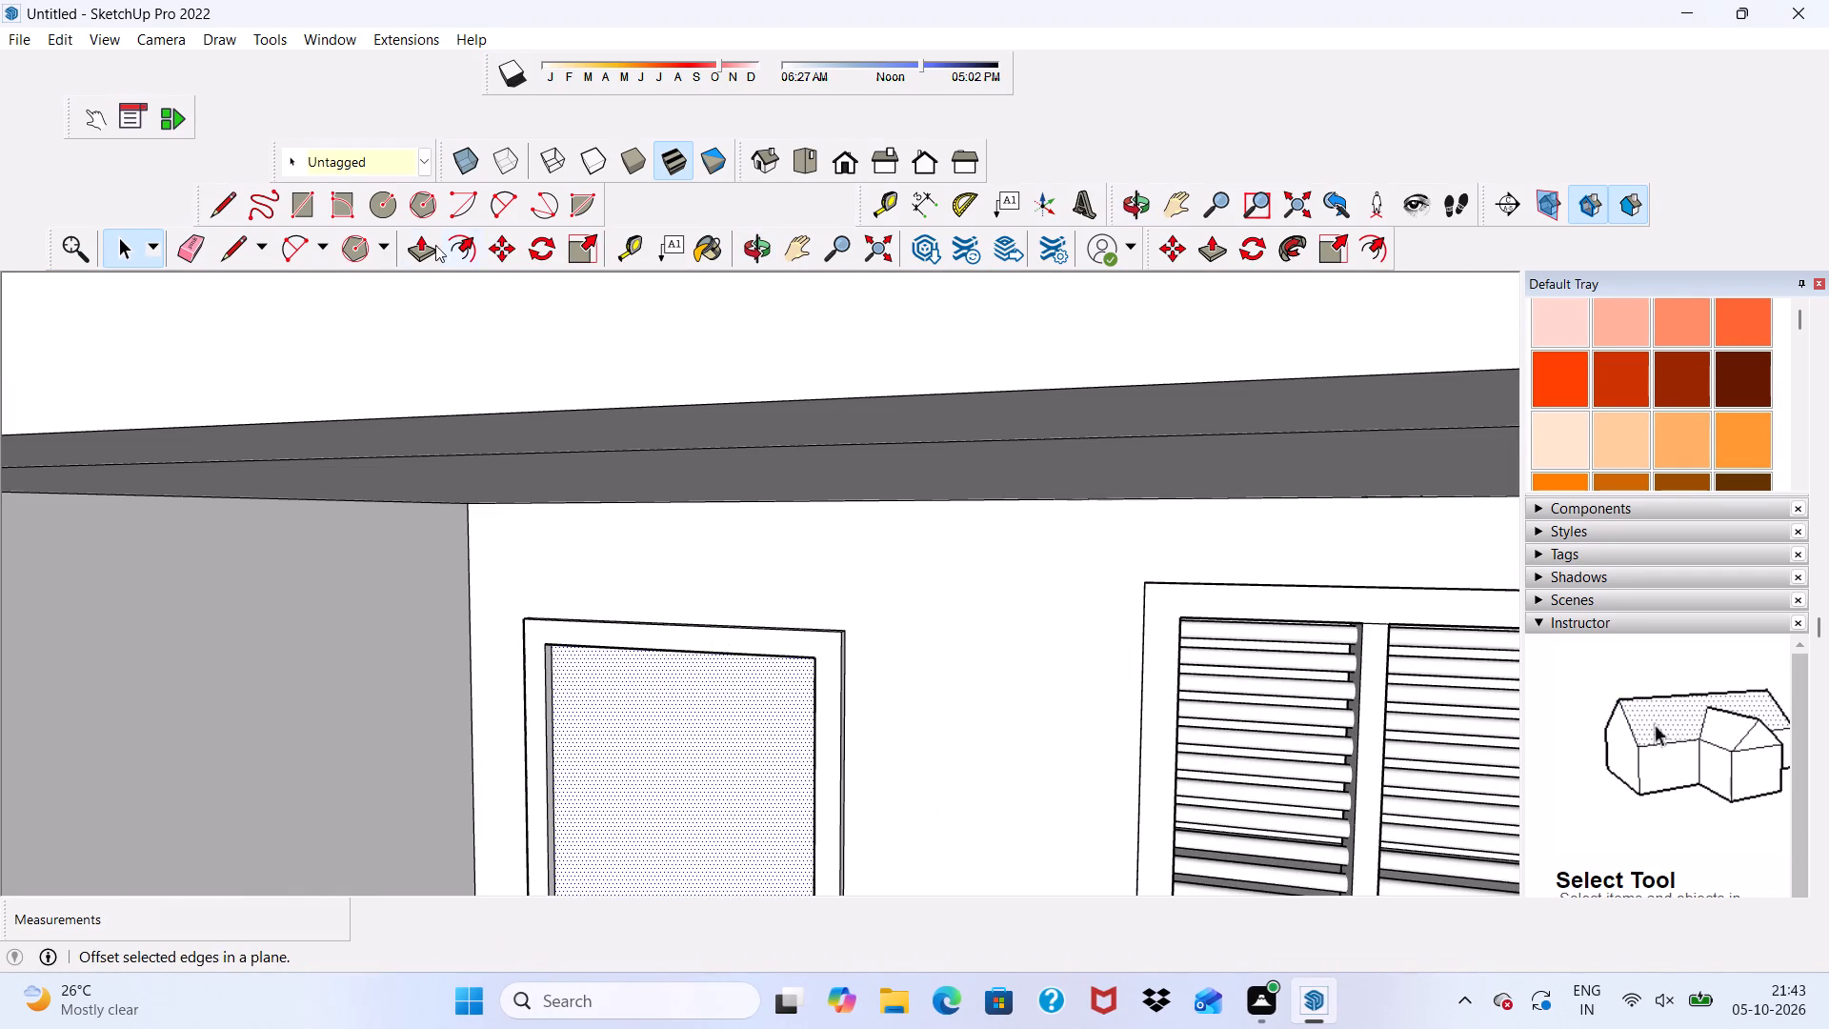
left_click(428, 250)
left_click(737, 797)
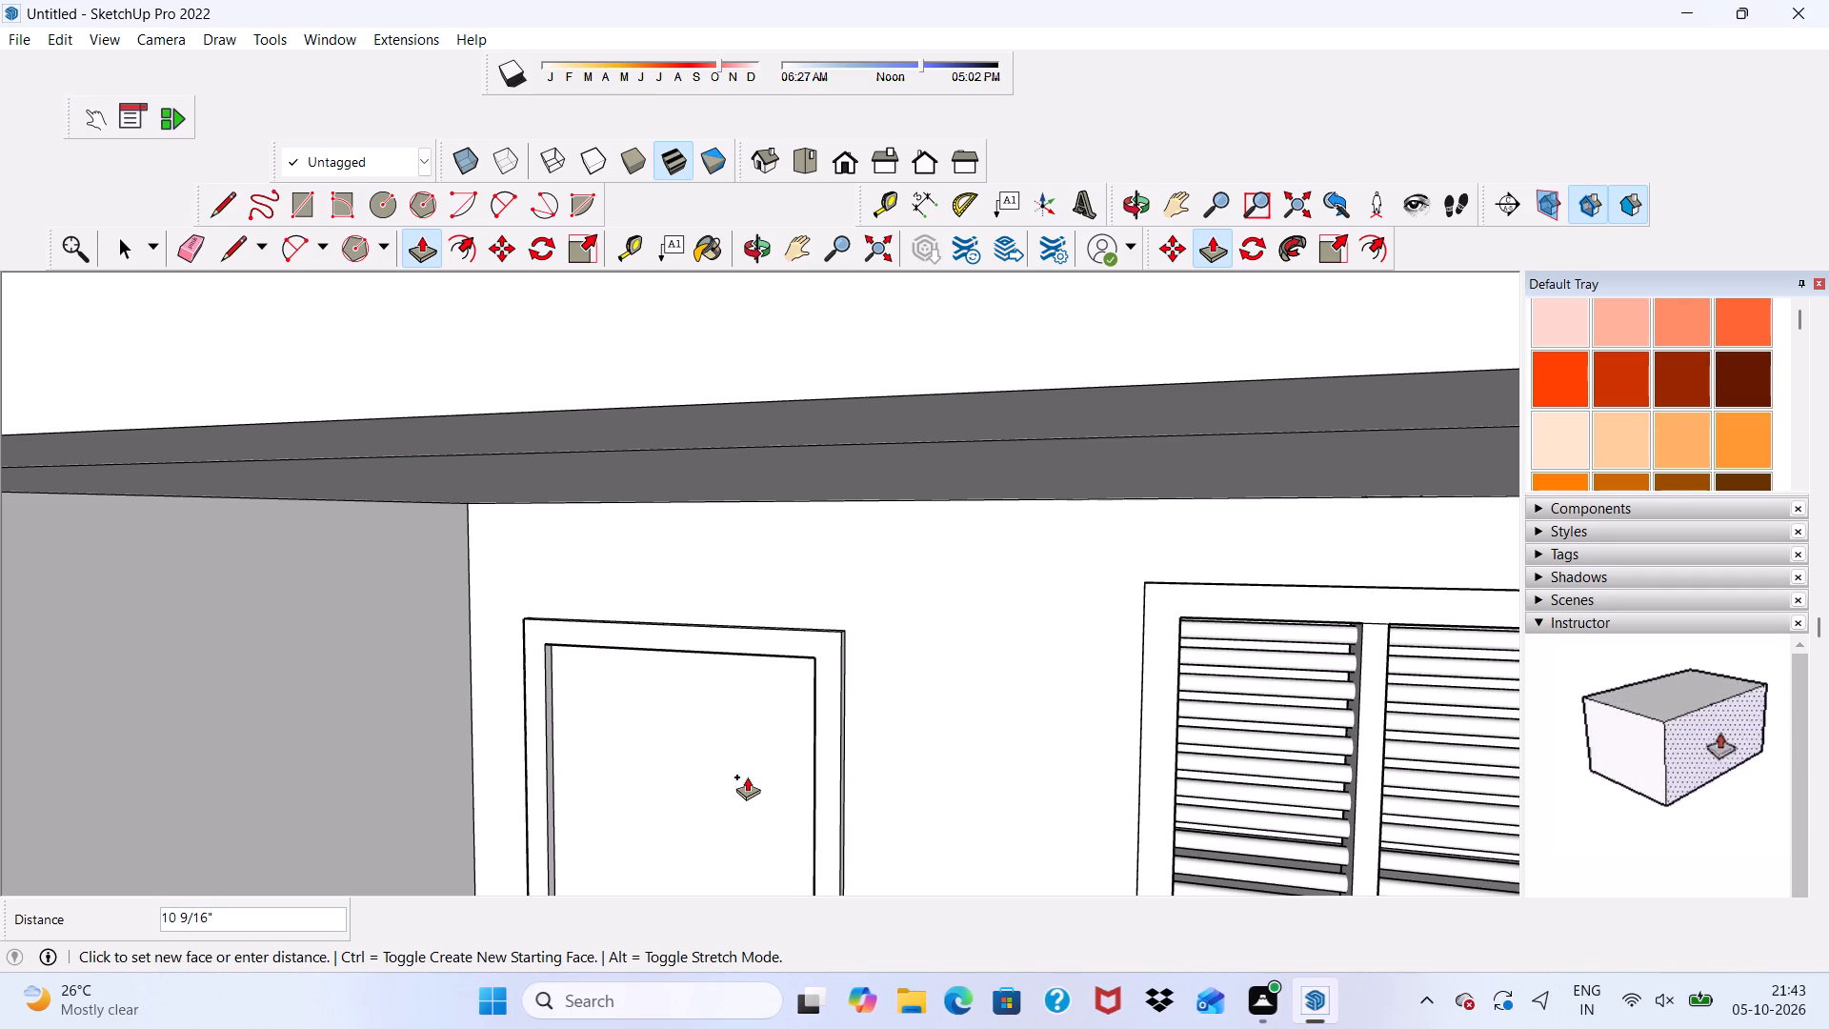
type("3\"")
key("Return")
scroll(749, 776, "down", 4)
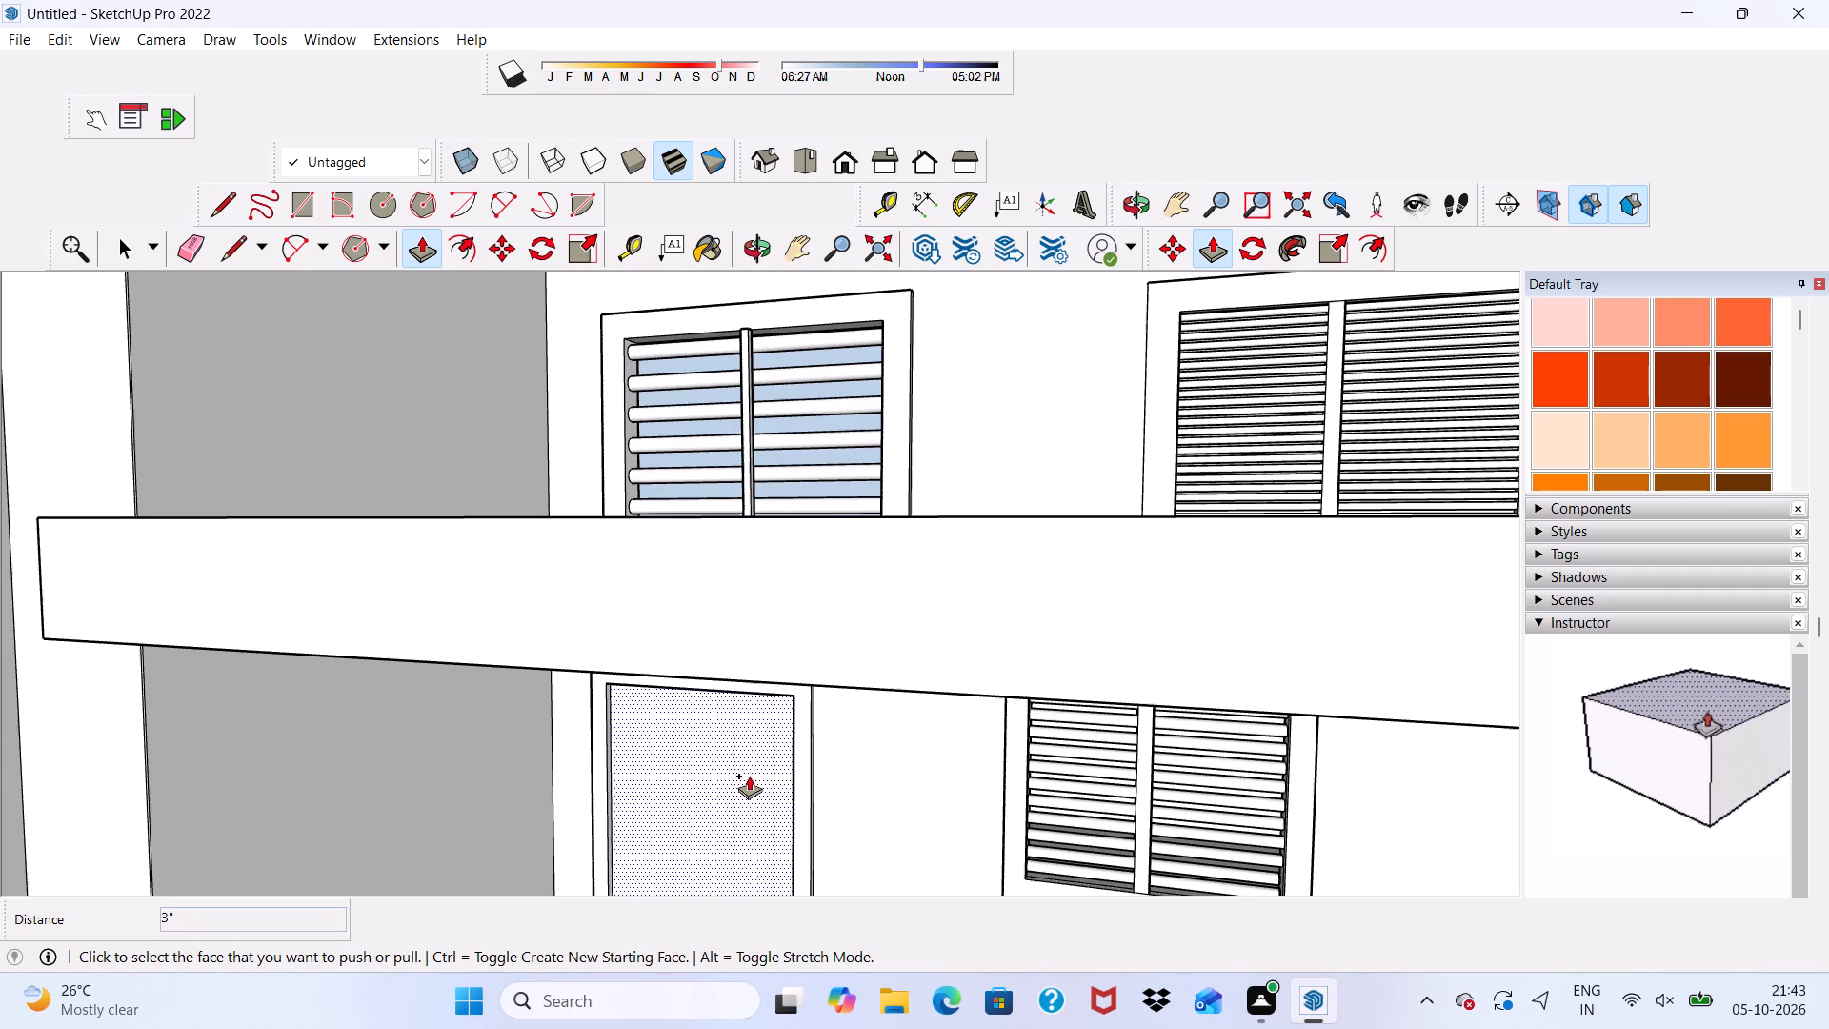
key("space")
Examine the ground-floor front door and the louvred window beside it up close.
scroll(738, 797, "down", 5)
middle_click_drag(706, 778, 851, 815)
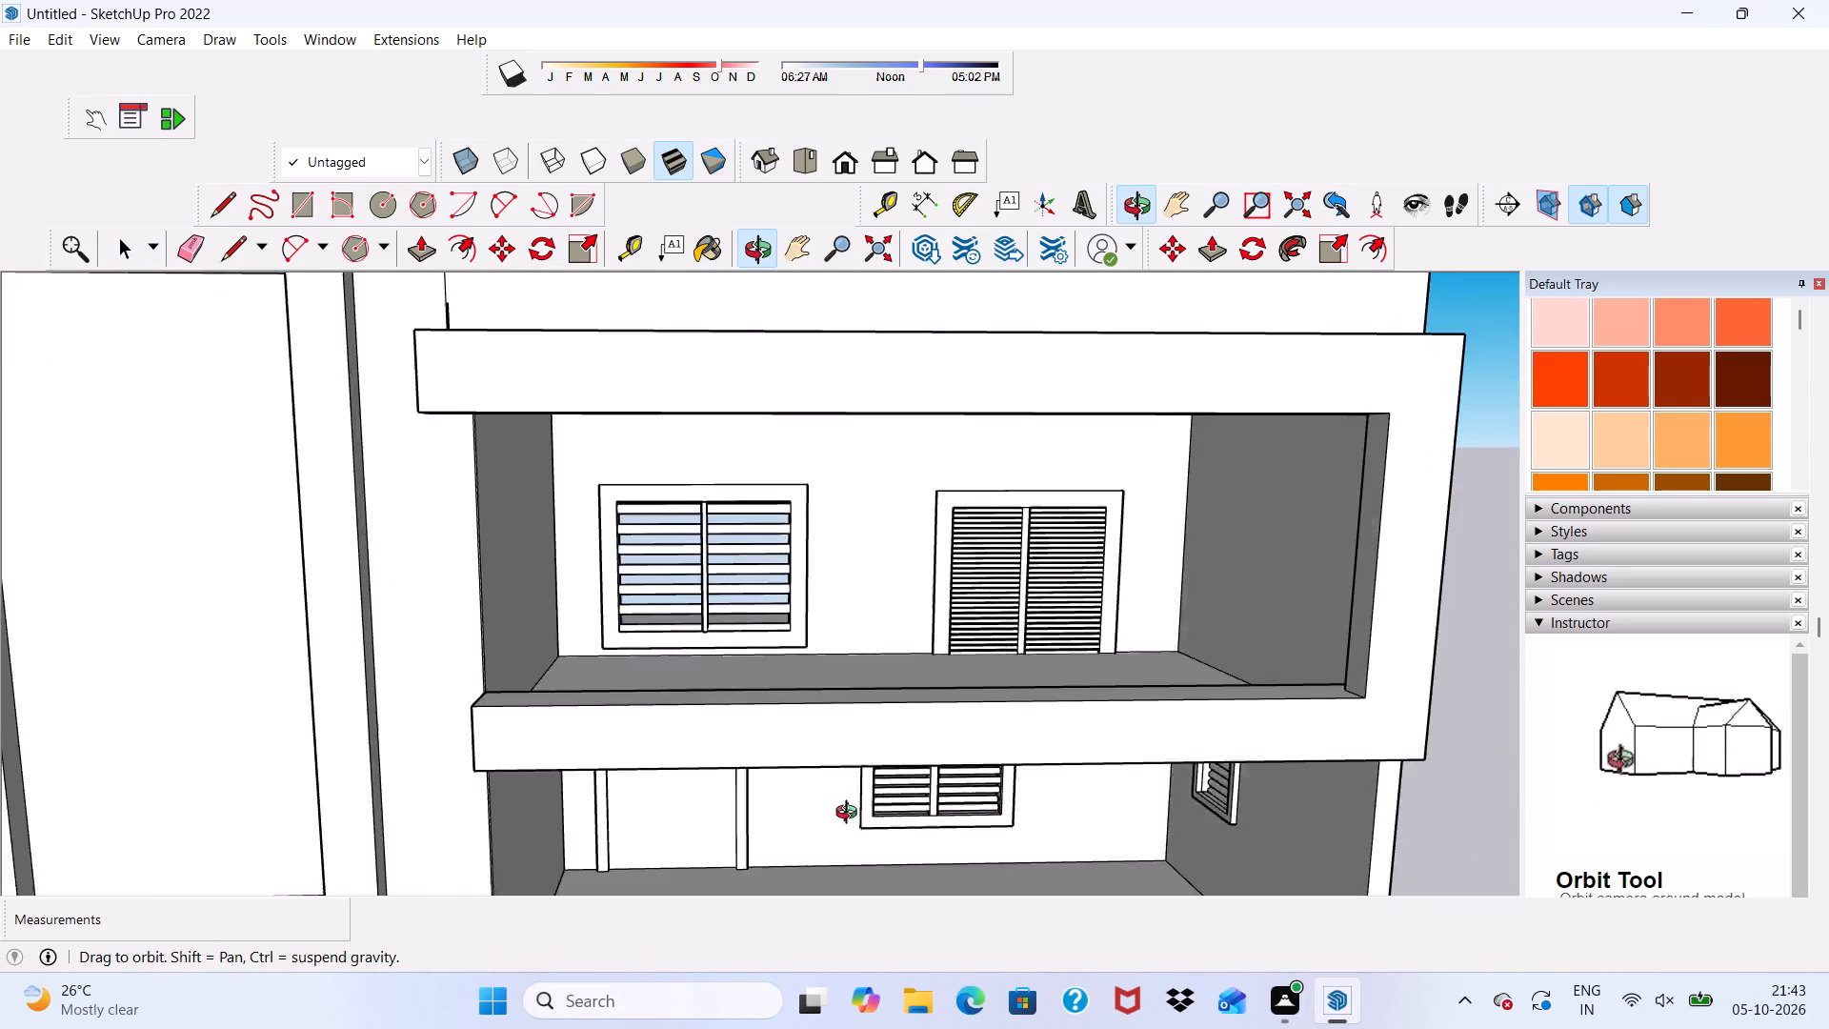
middle_click_drag(851, 815, 801, 820)
scroll(730, 866, "up", 6)
middle_click_drag(692, 867, 692, 805)
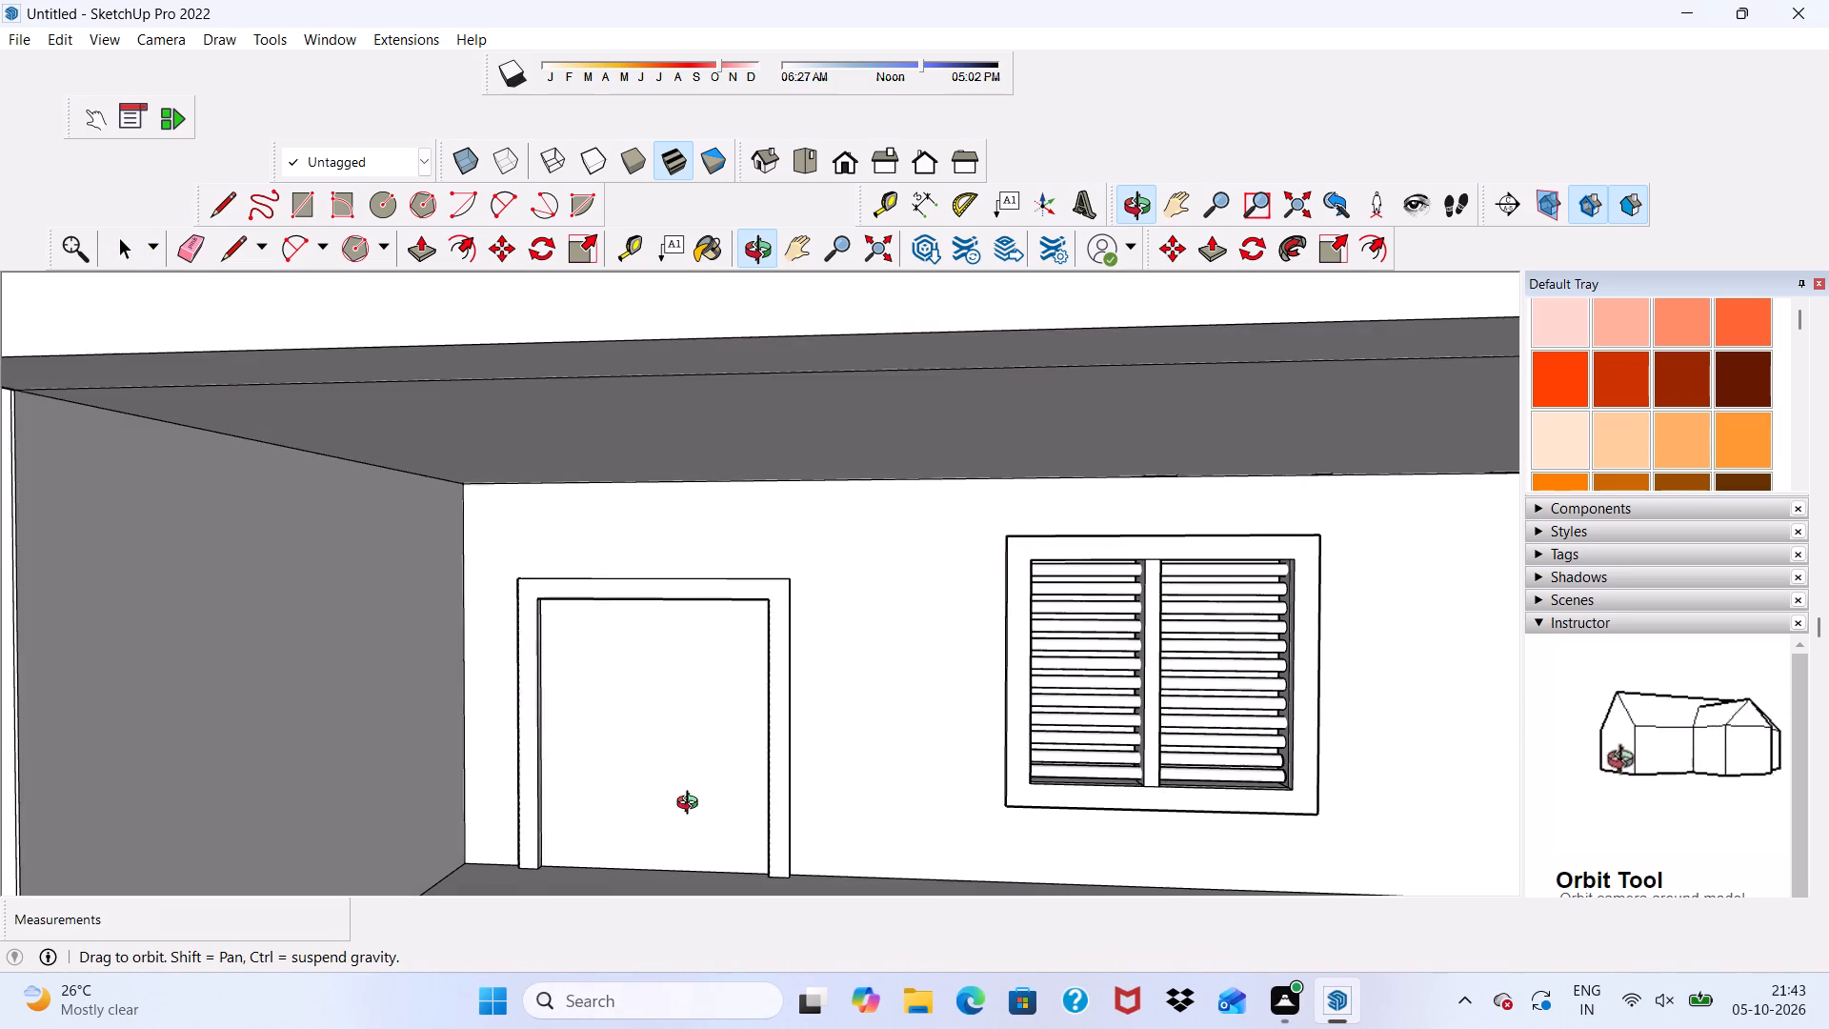
middle_click_drag(692, 805, 686, 807)
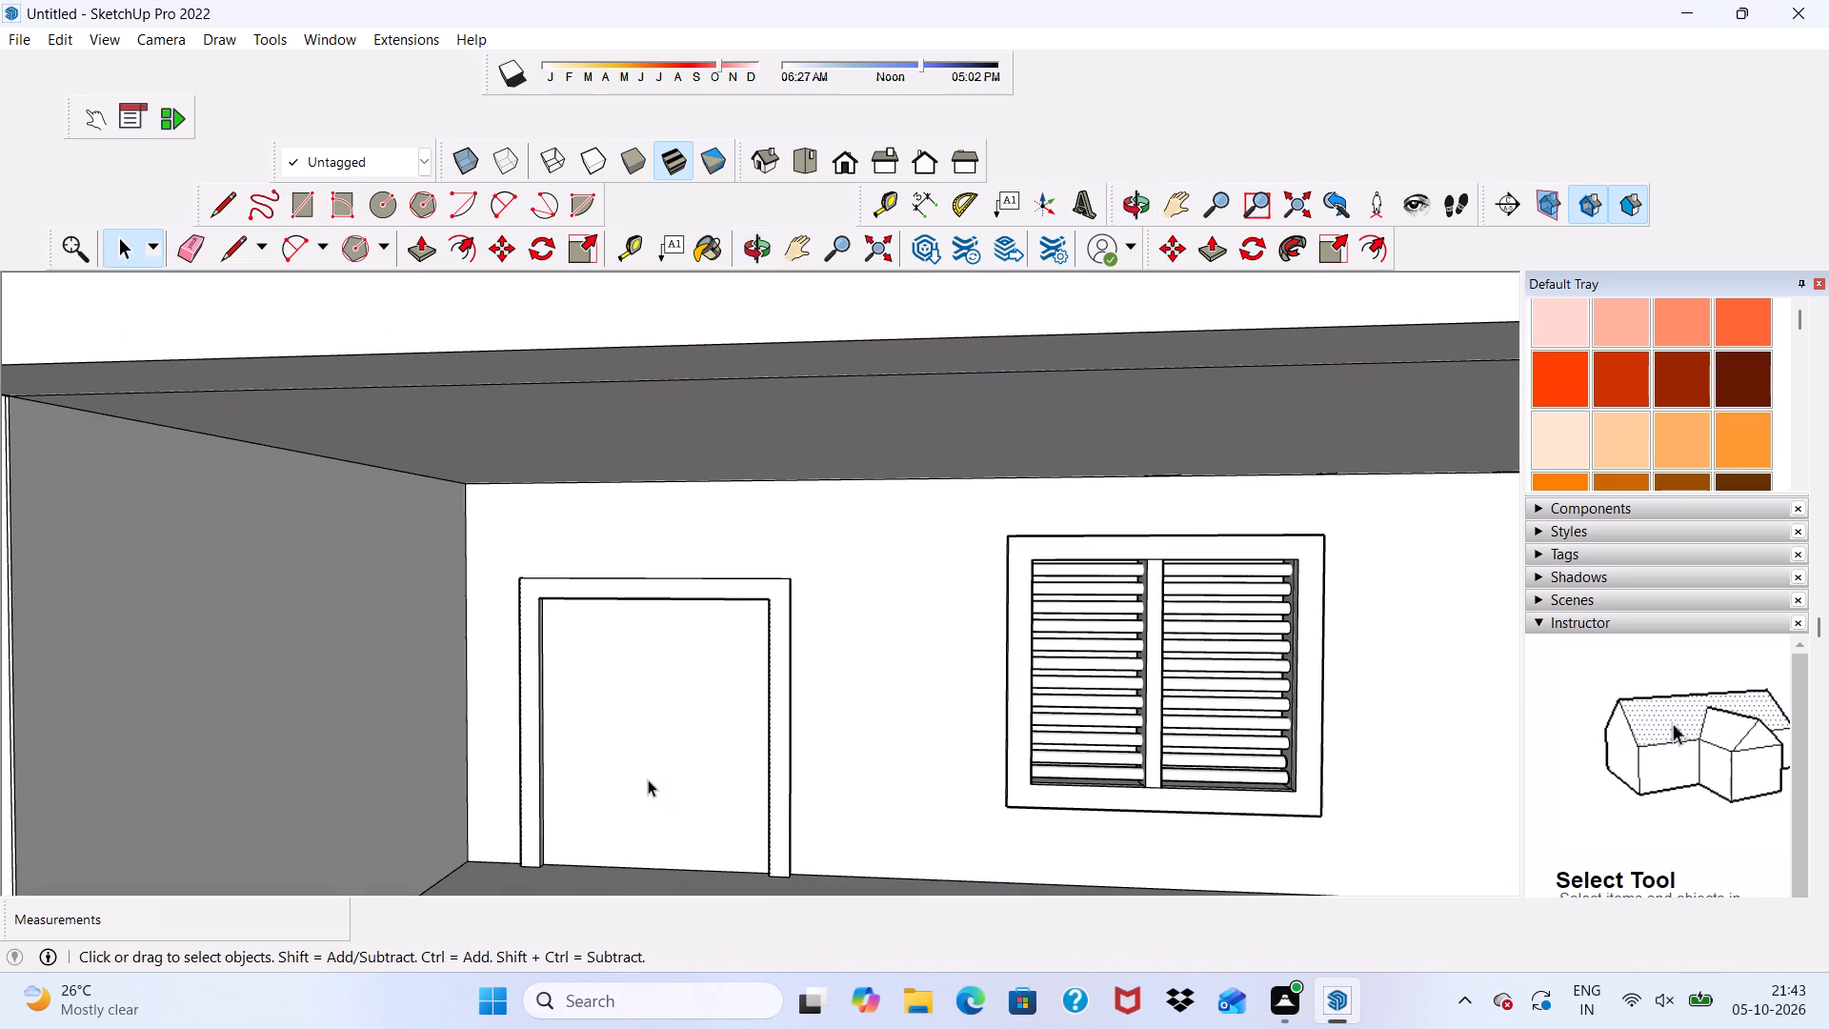
Draw a horizontal rectangle about 1' 4 9/16" by 3" on the ground-floor front door panel, near its louvred-window side, as the handle outline.
scroll(648, 779, "down", 5)
scroll(650, 759, "up", 4)
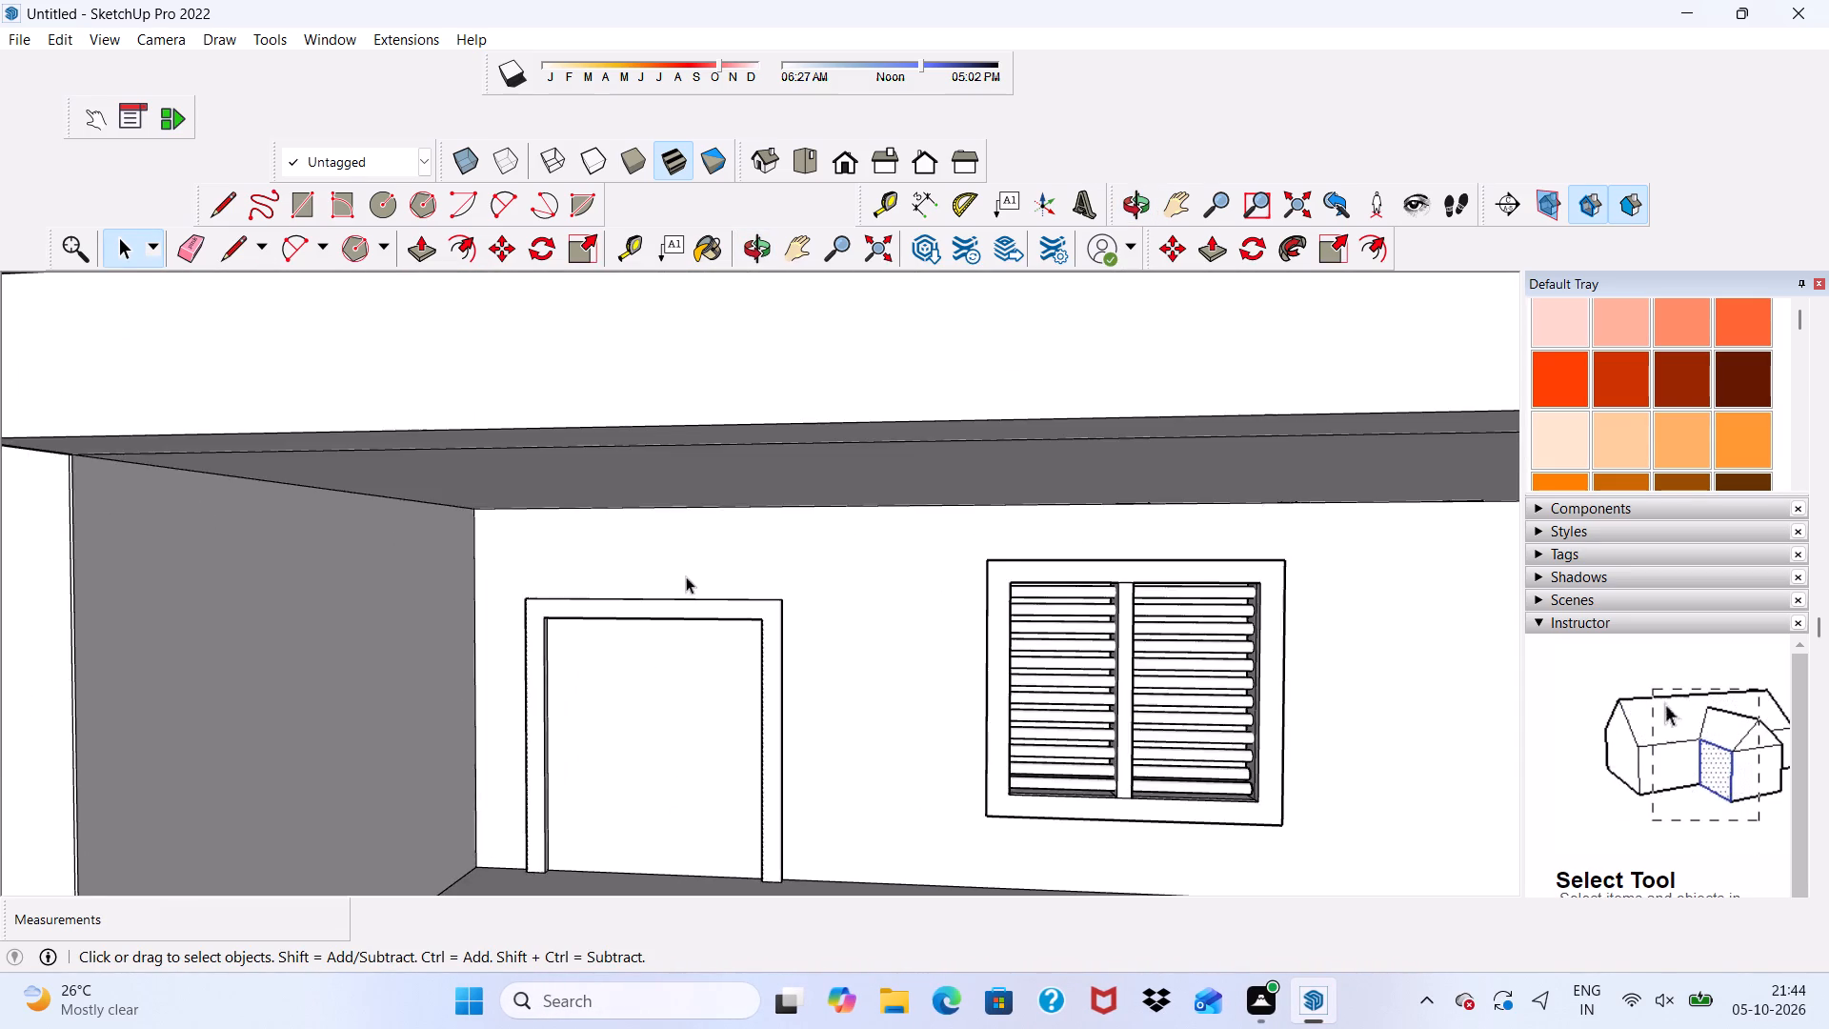
scroll(686, 576, "down", 1)
middle_click_drag(687, 573, 646, 566)
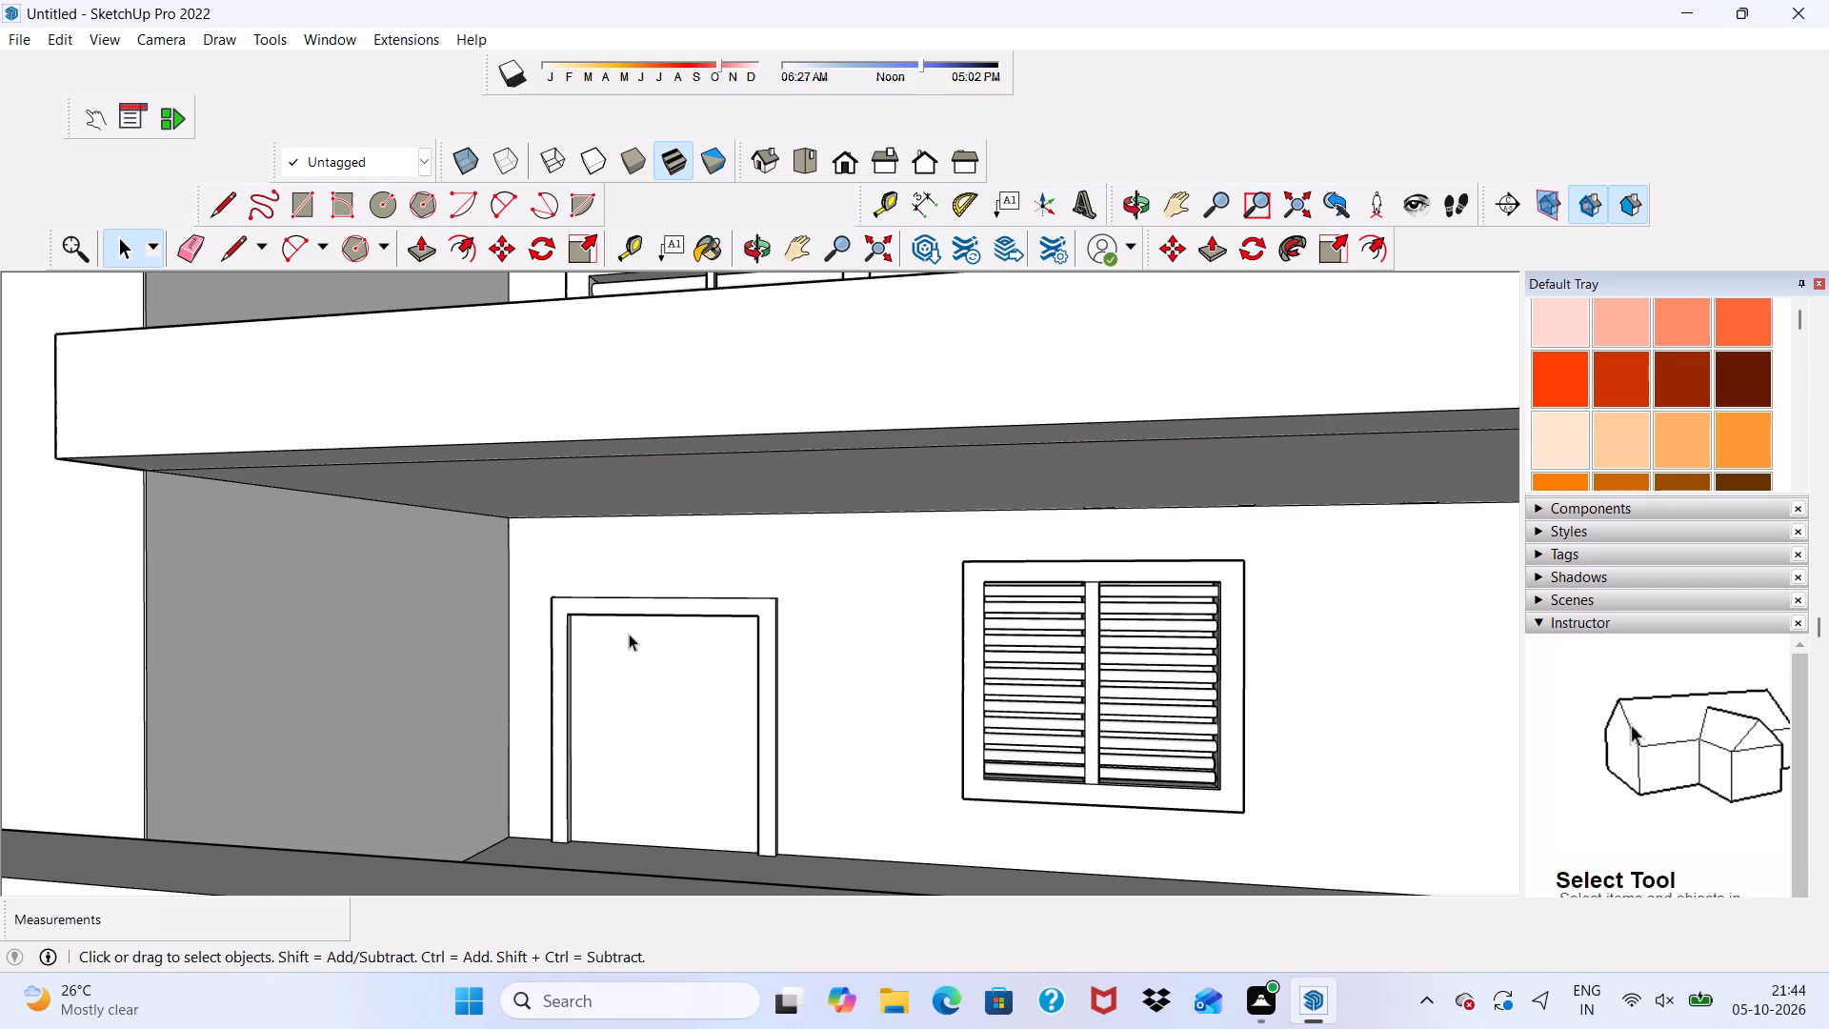
scroll(627, 637, "up", 5)
scroll(627, 640, "down", 3)
scroll(638, 729, "up", 4)
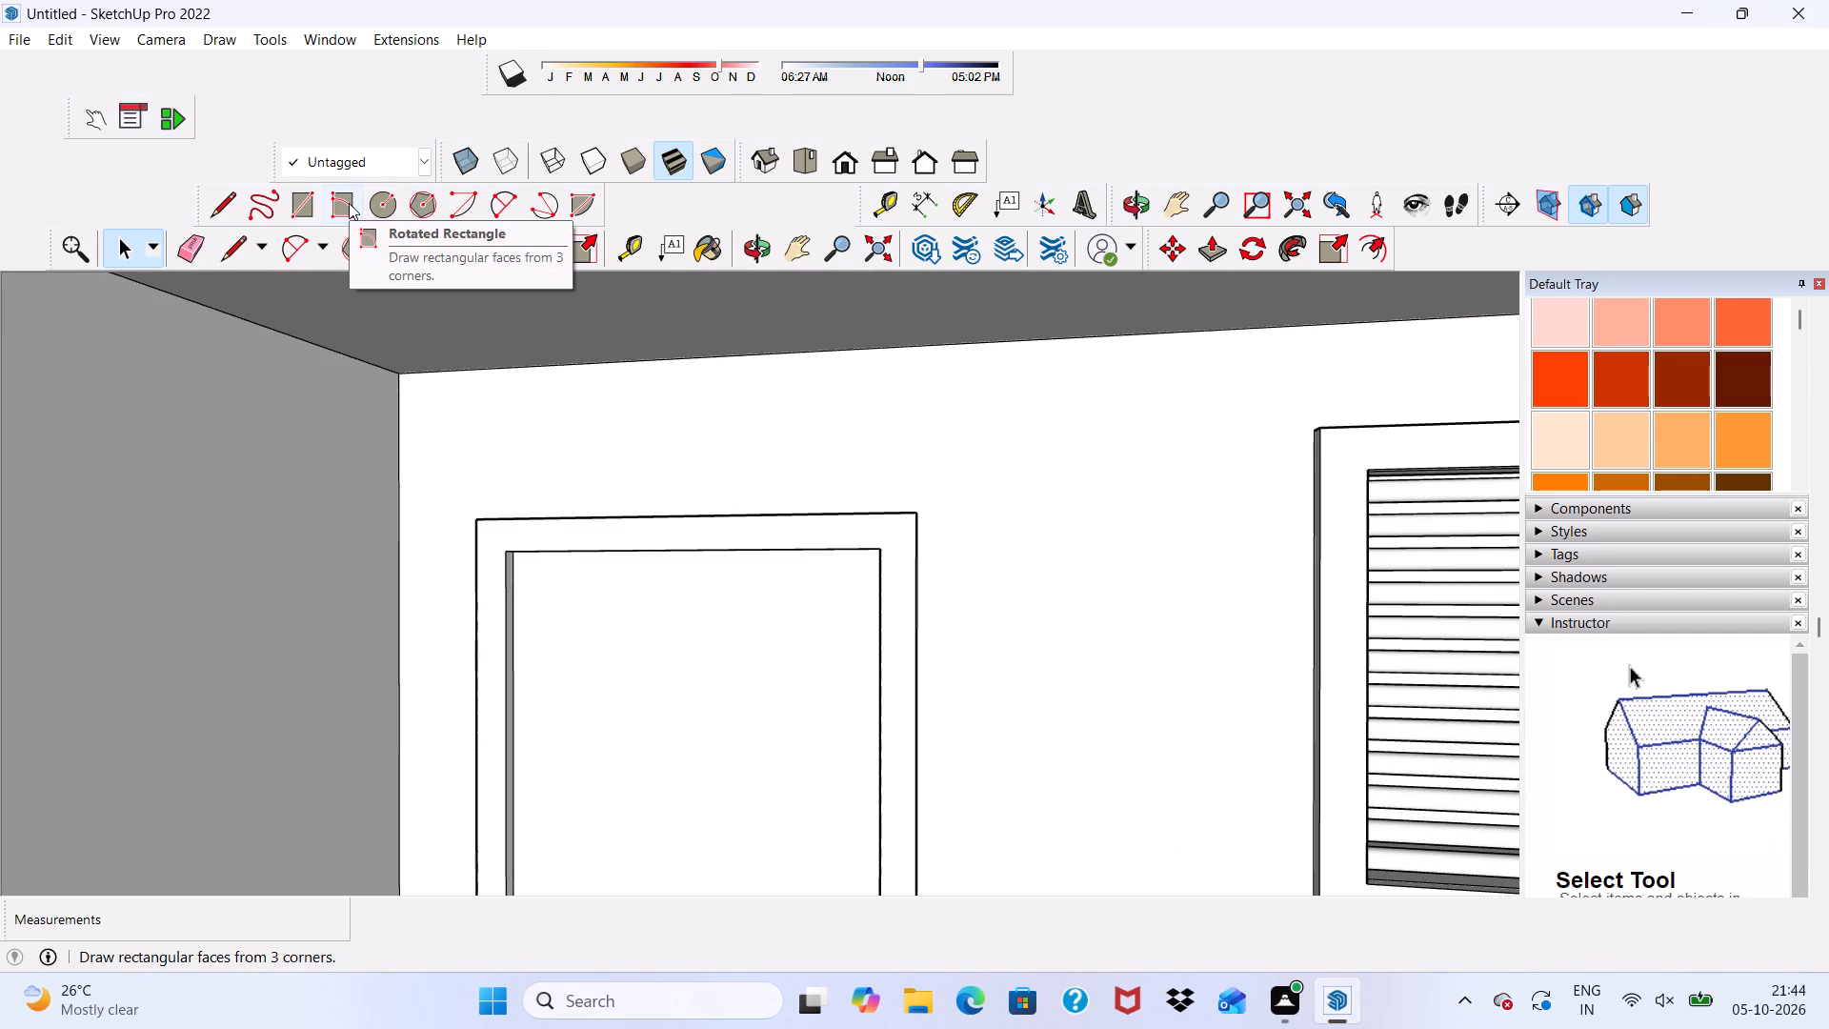
scroll(346, 205, "down", 2)
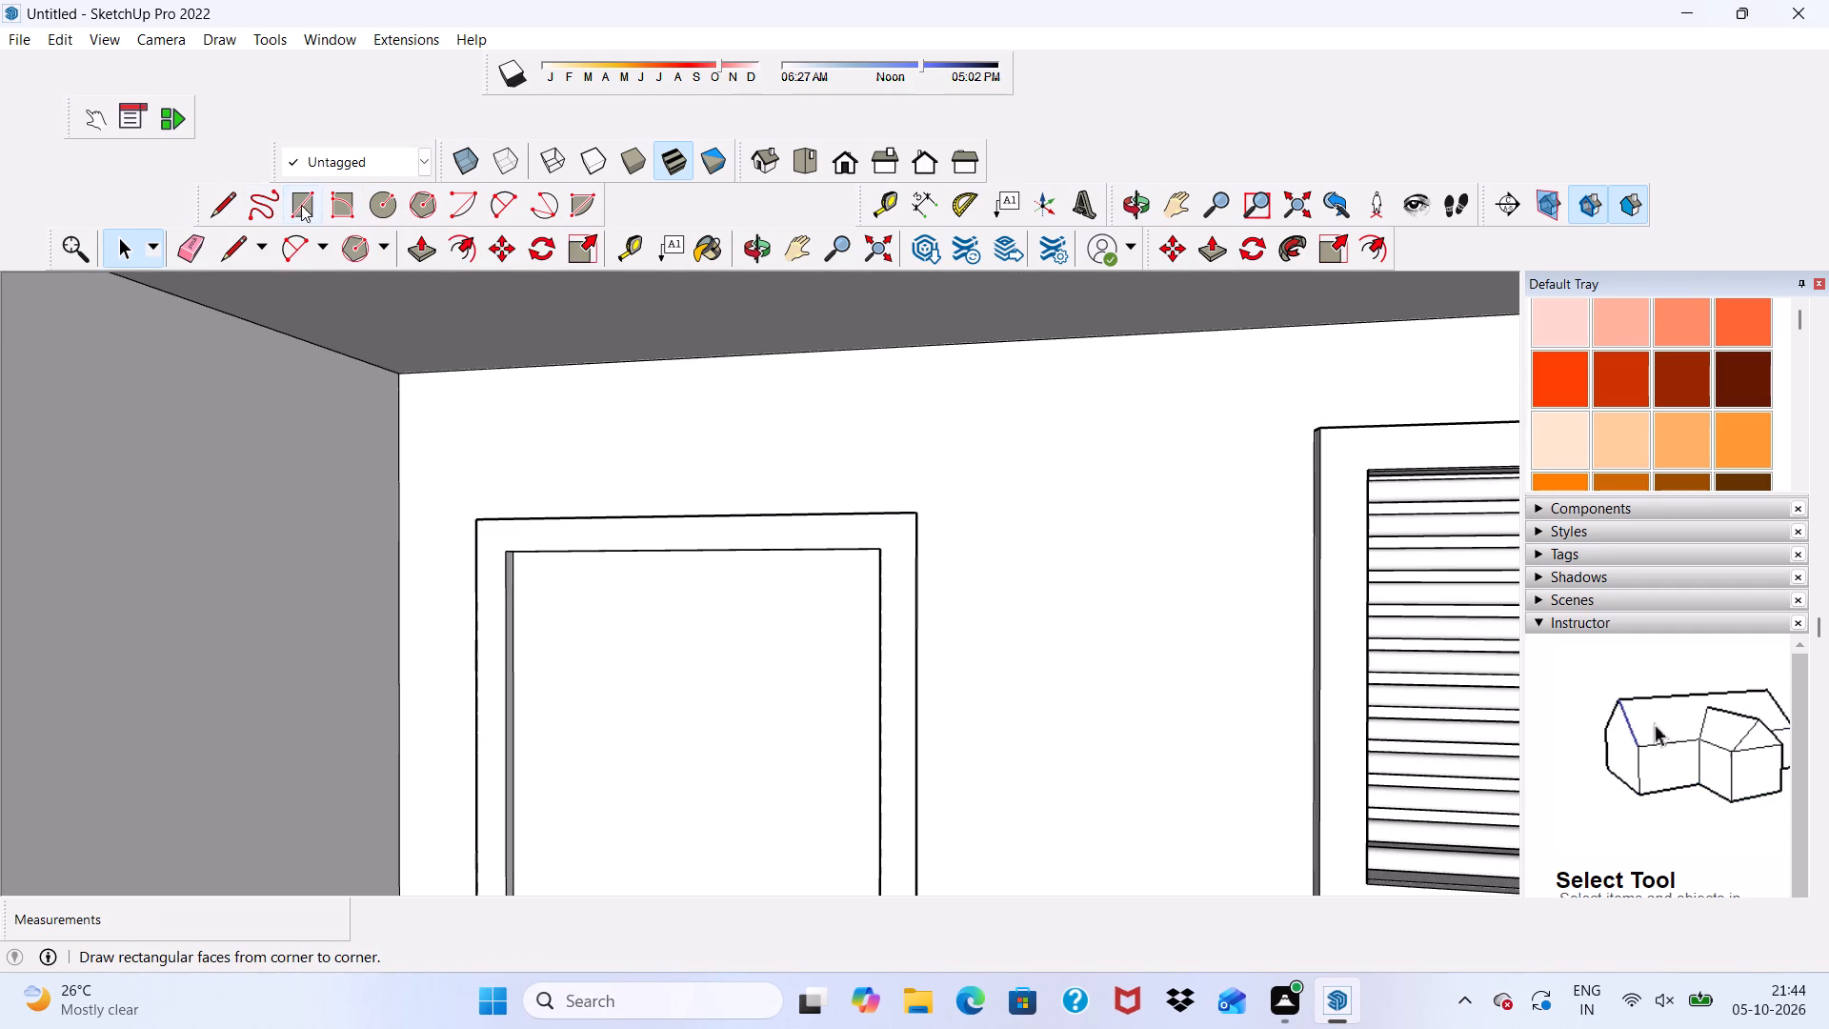
left_click(302, 203)
scroll(734, 714, "down", 7)
middle_click_drag(749, 687, 766, 706)
scroll(763, 715, "up", 3)
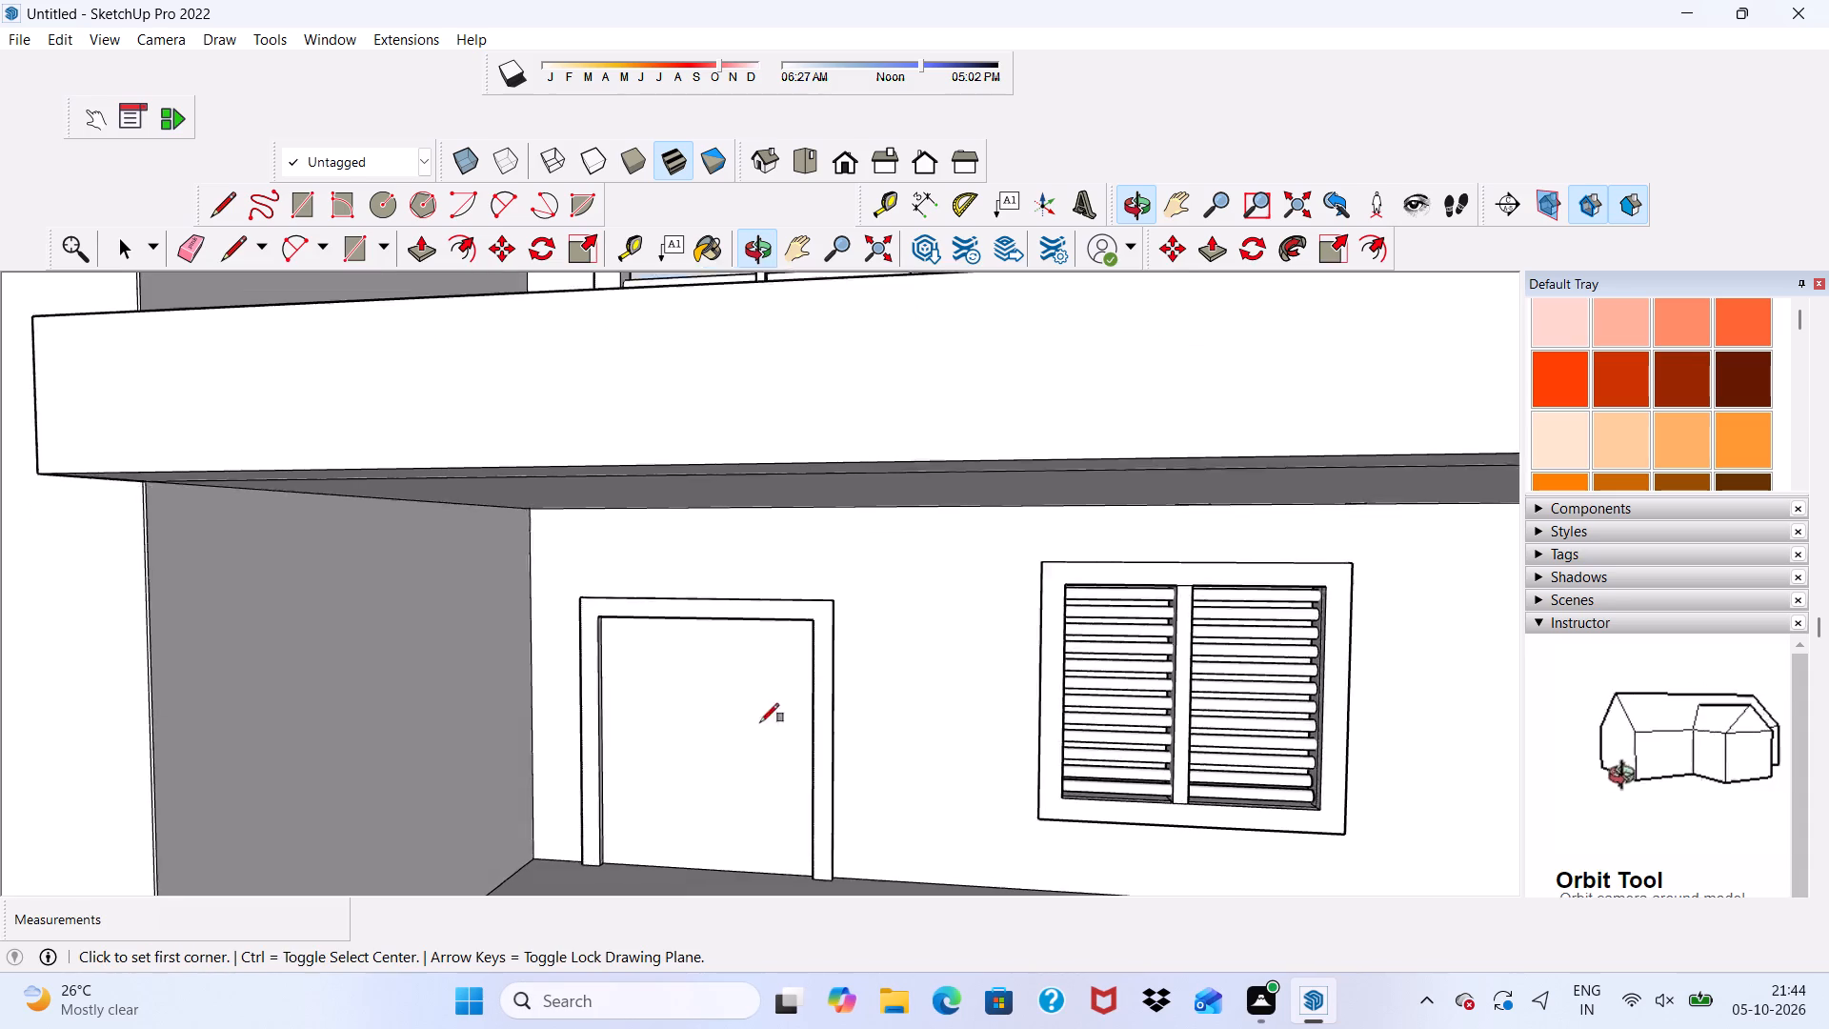
scroll(760, 722, "up", 3)
left_click(716, 696)
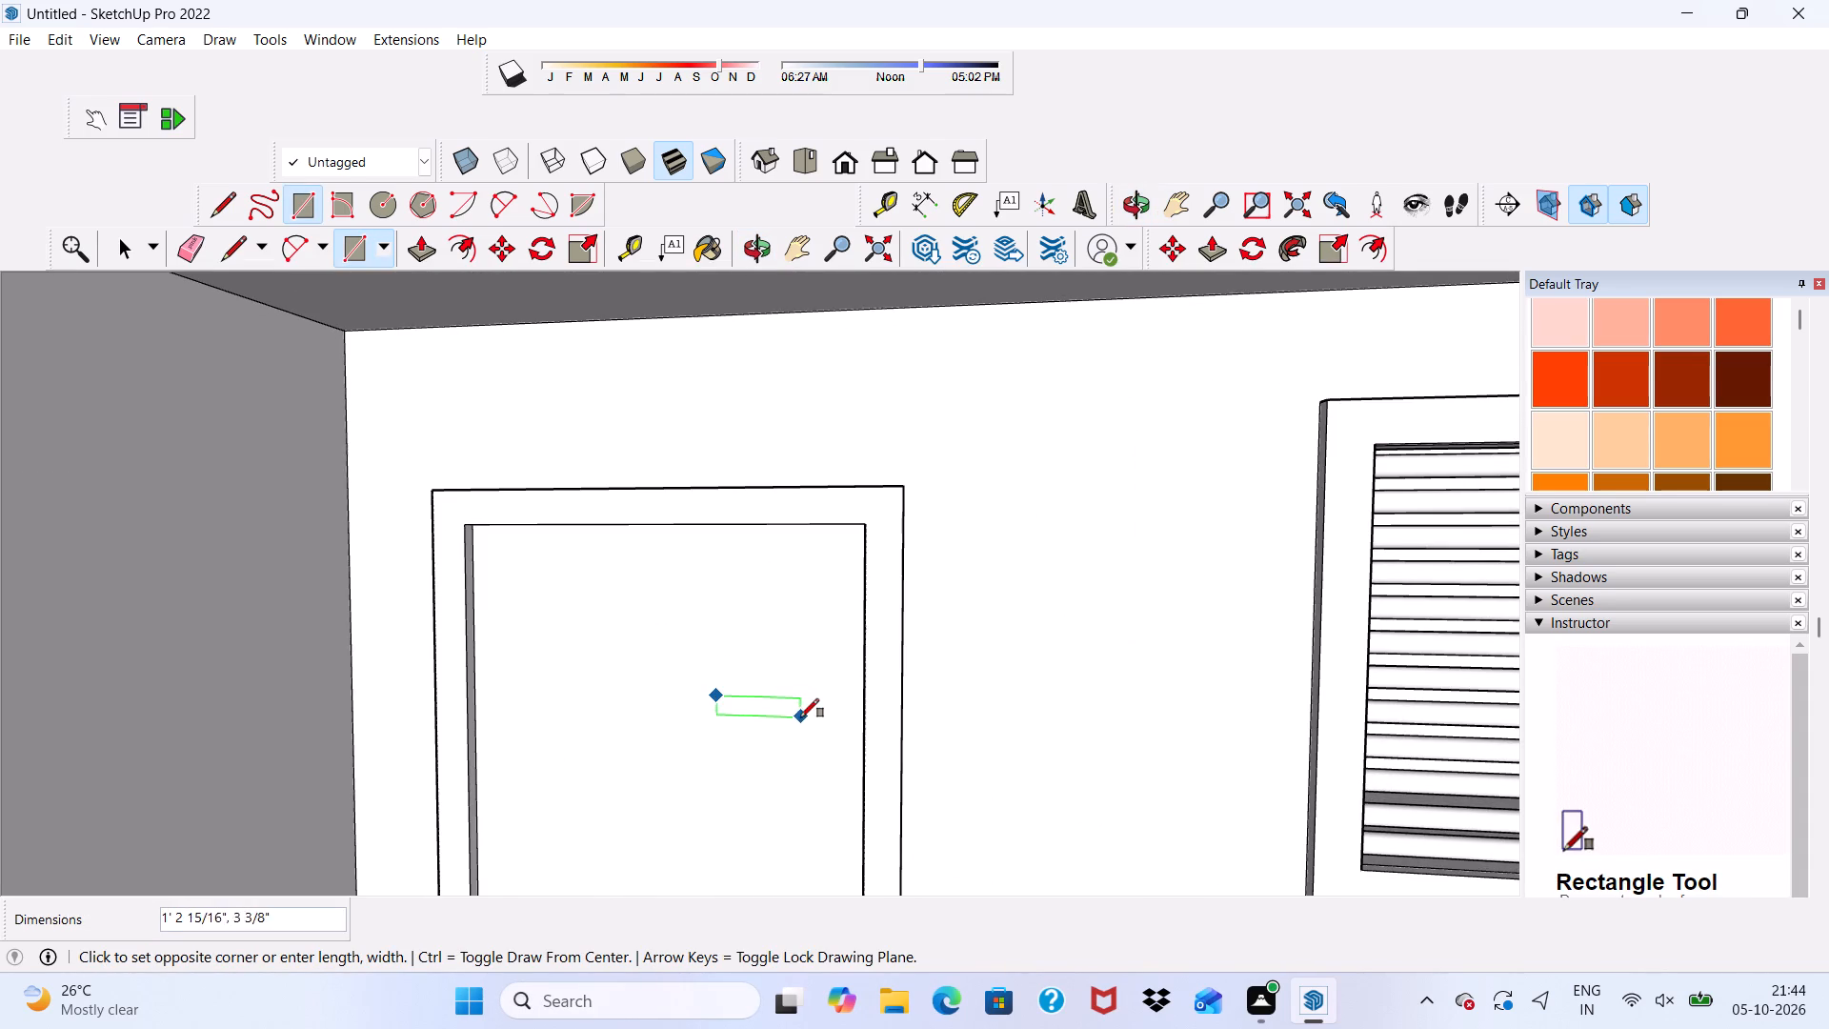
left_click(810, 716)
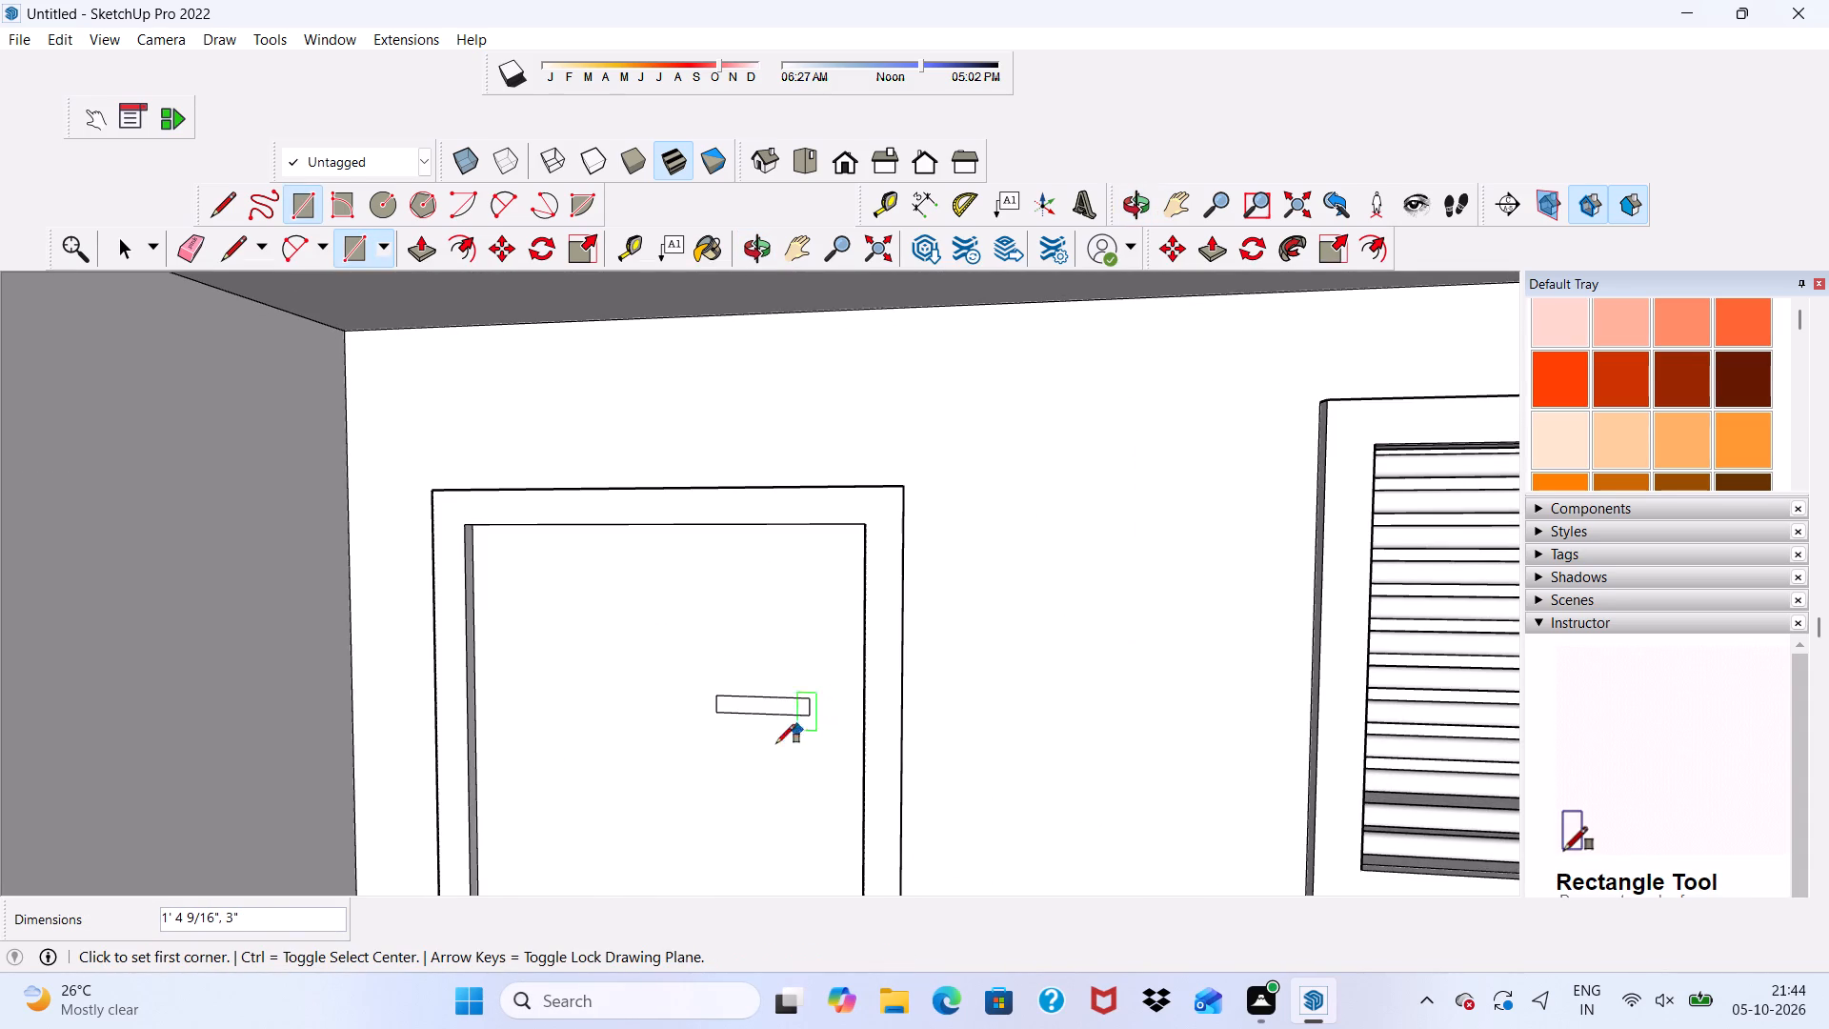
key("space")
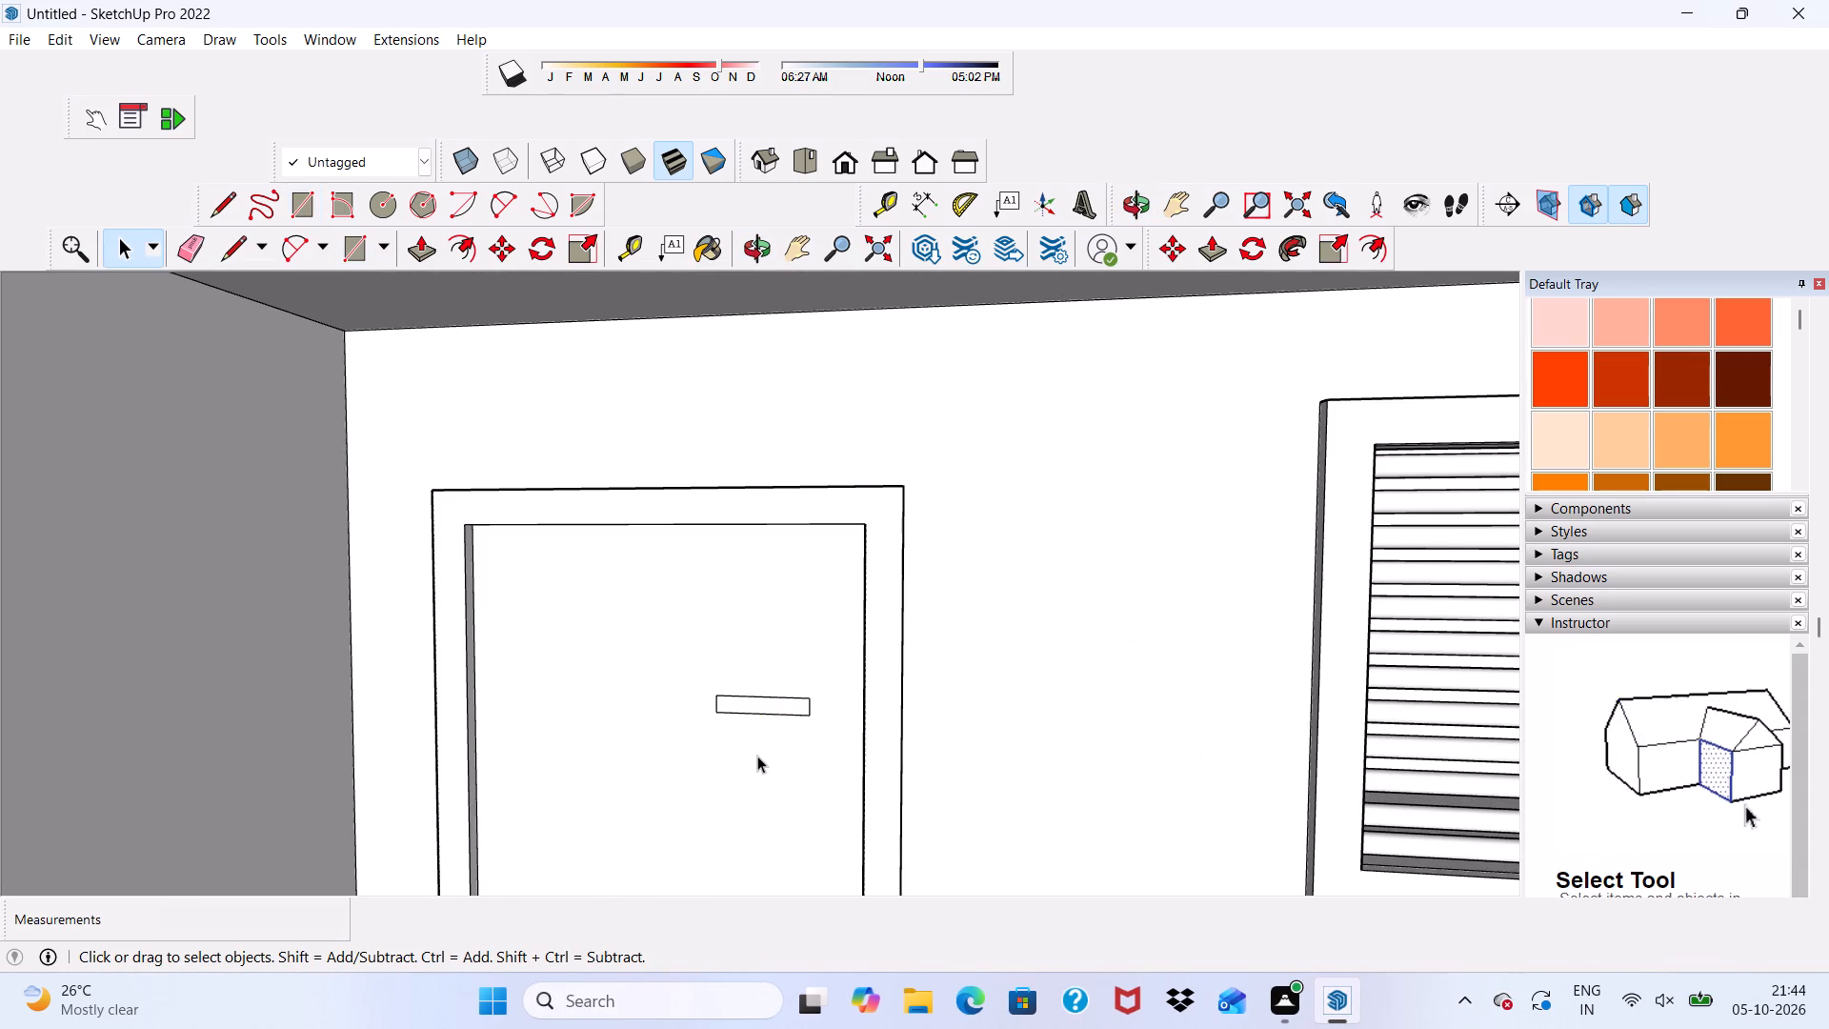
Push/Pull the handle rectangle on the front door outward by 6".
scroll(757, 756, "up", 1)
scroll(756, 757, "down", 6)
scroll(787, 719, "up", 5)
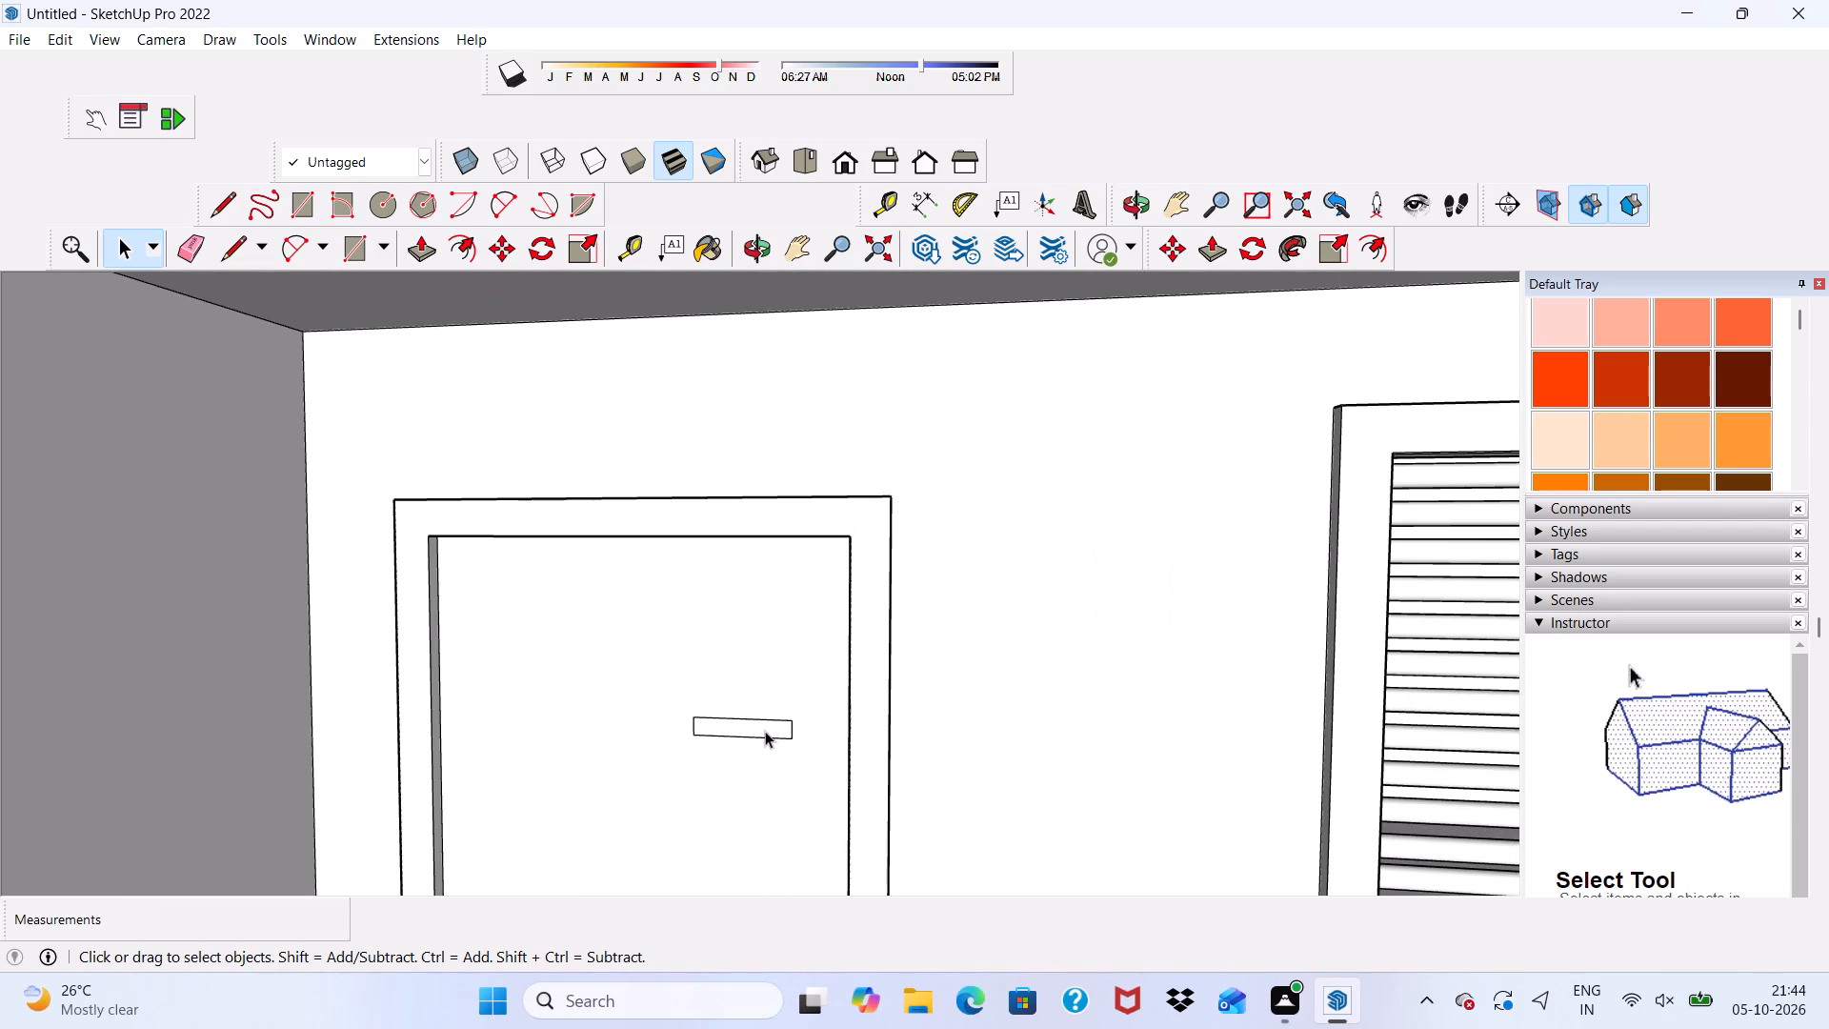
left_click(765, 730)
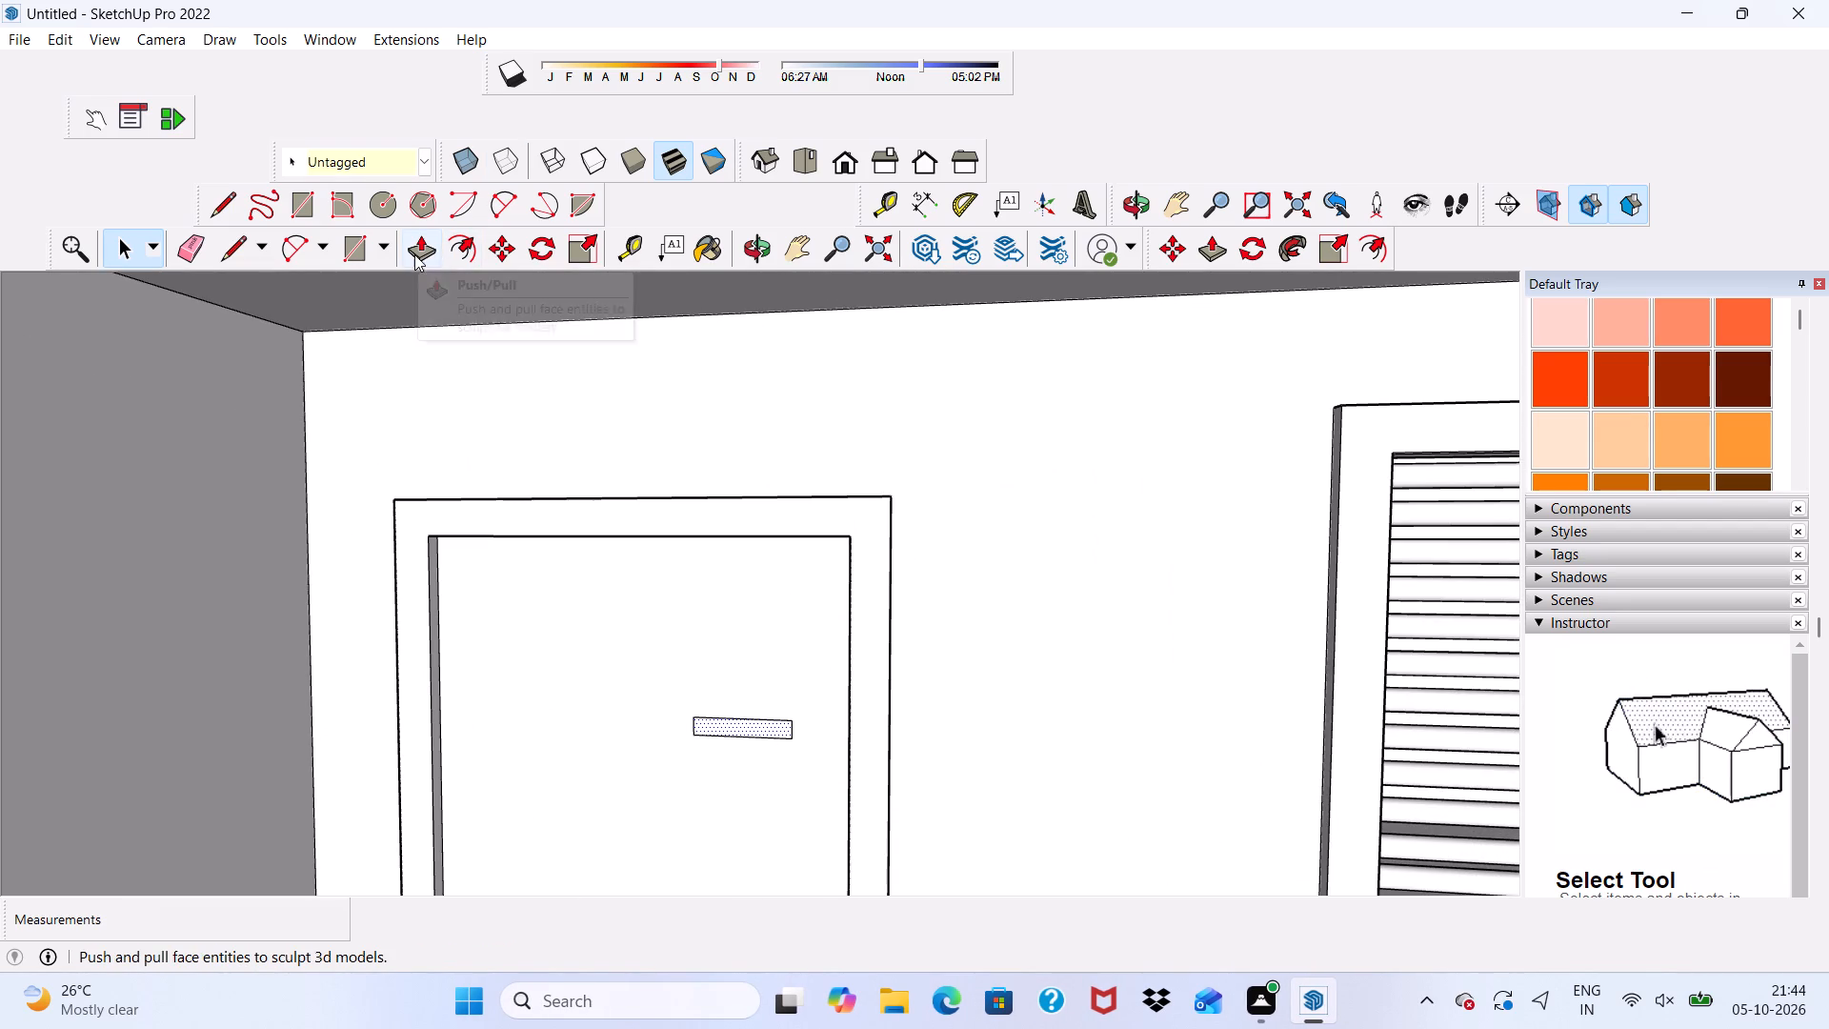
left_click(415, 251)
scroll(604, 389, "up", 3)
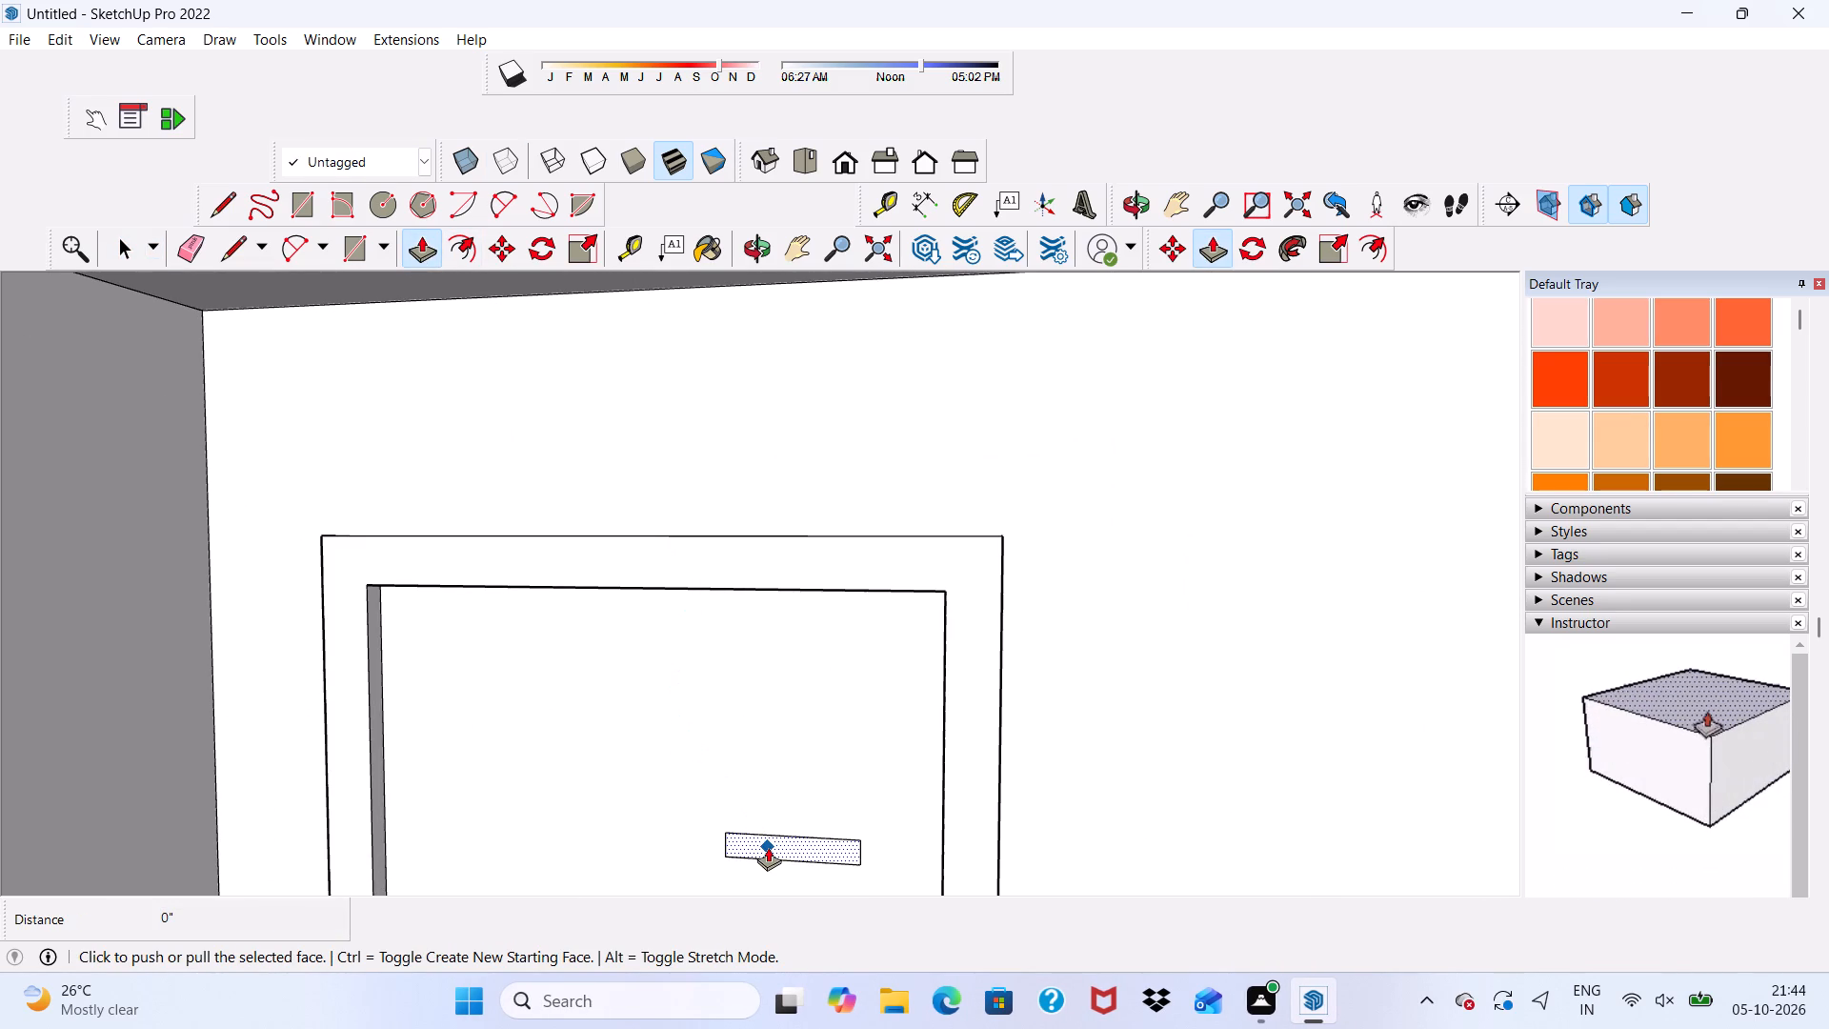
left_click(768, 847)
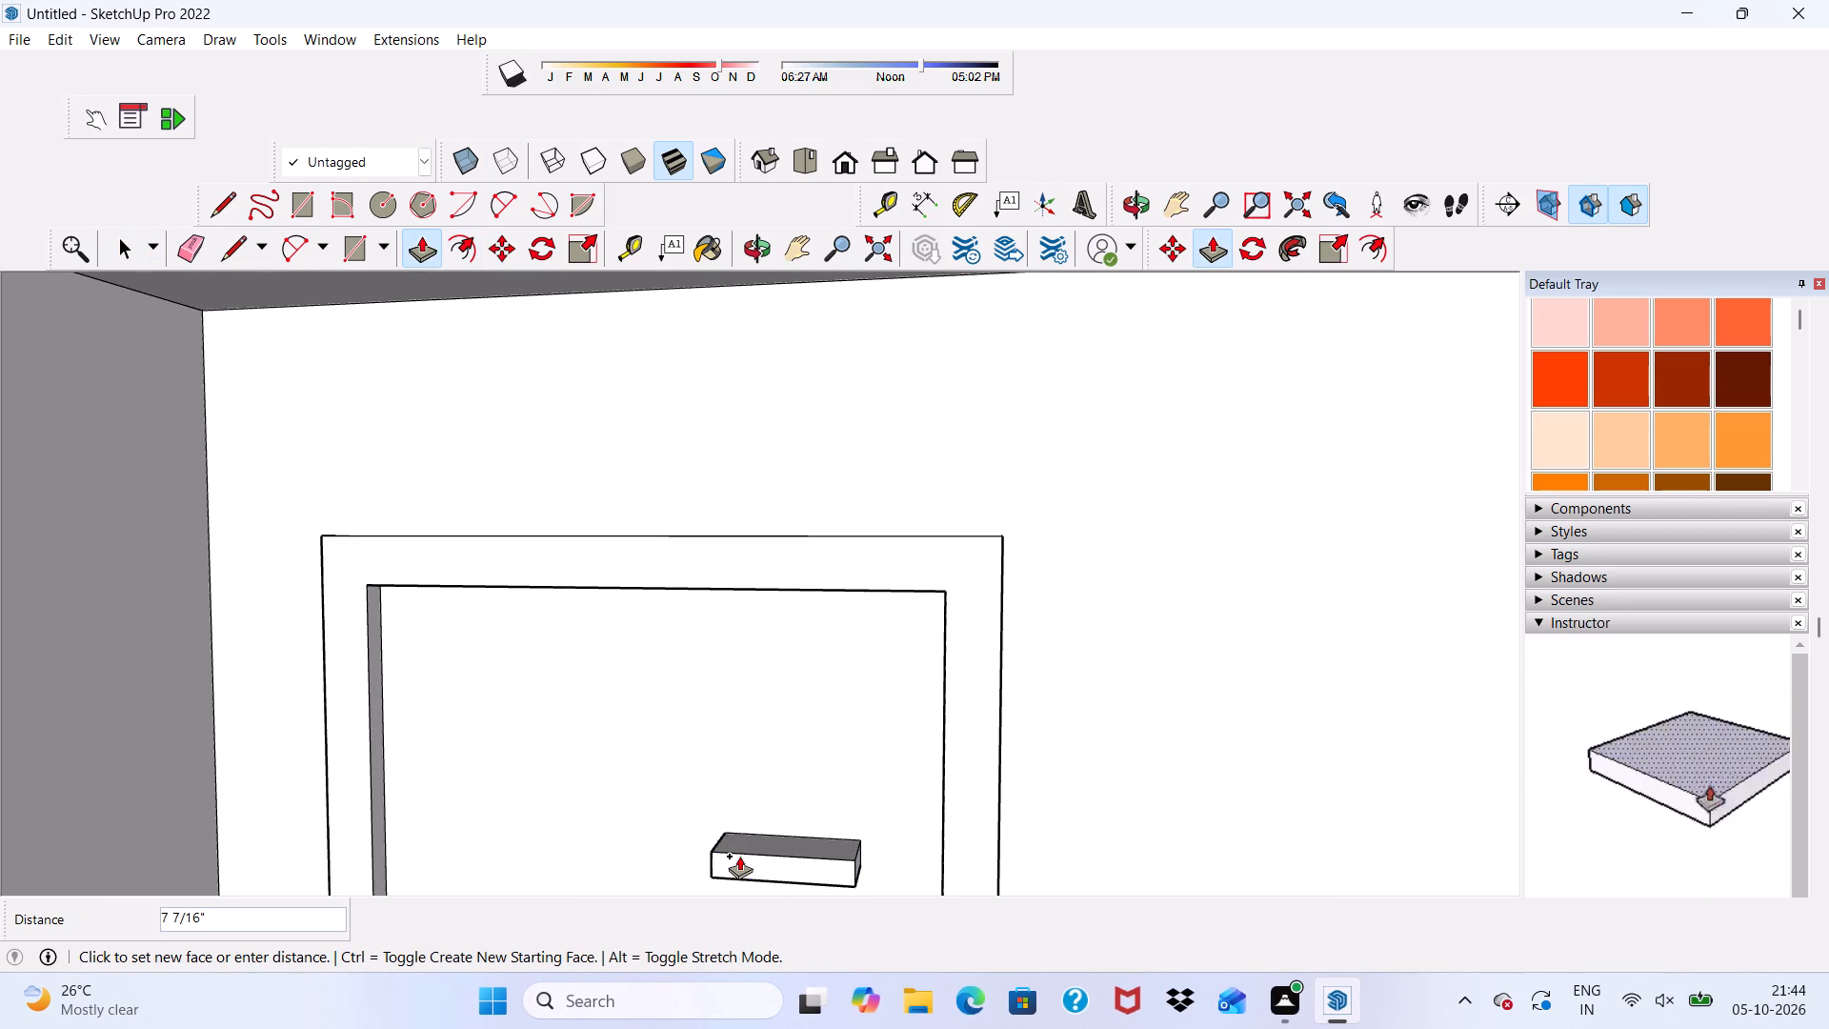
key("6")
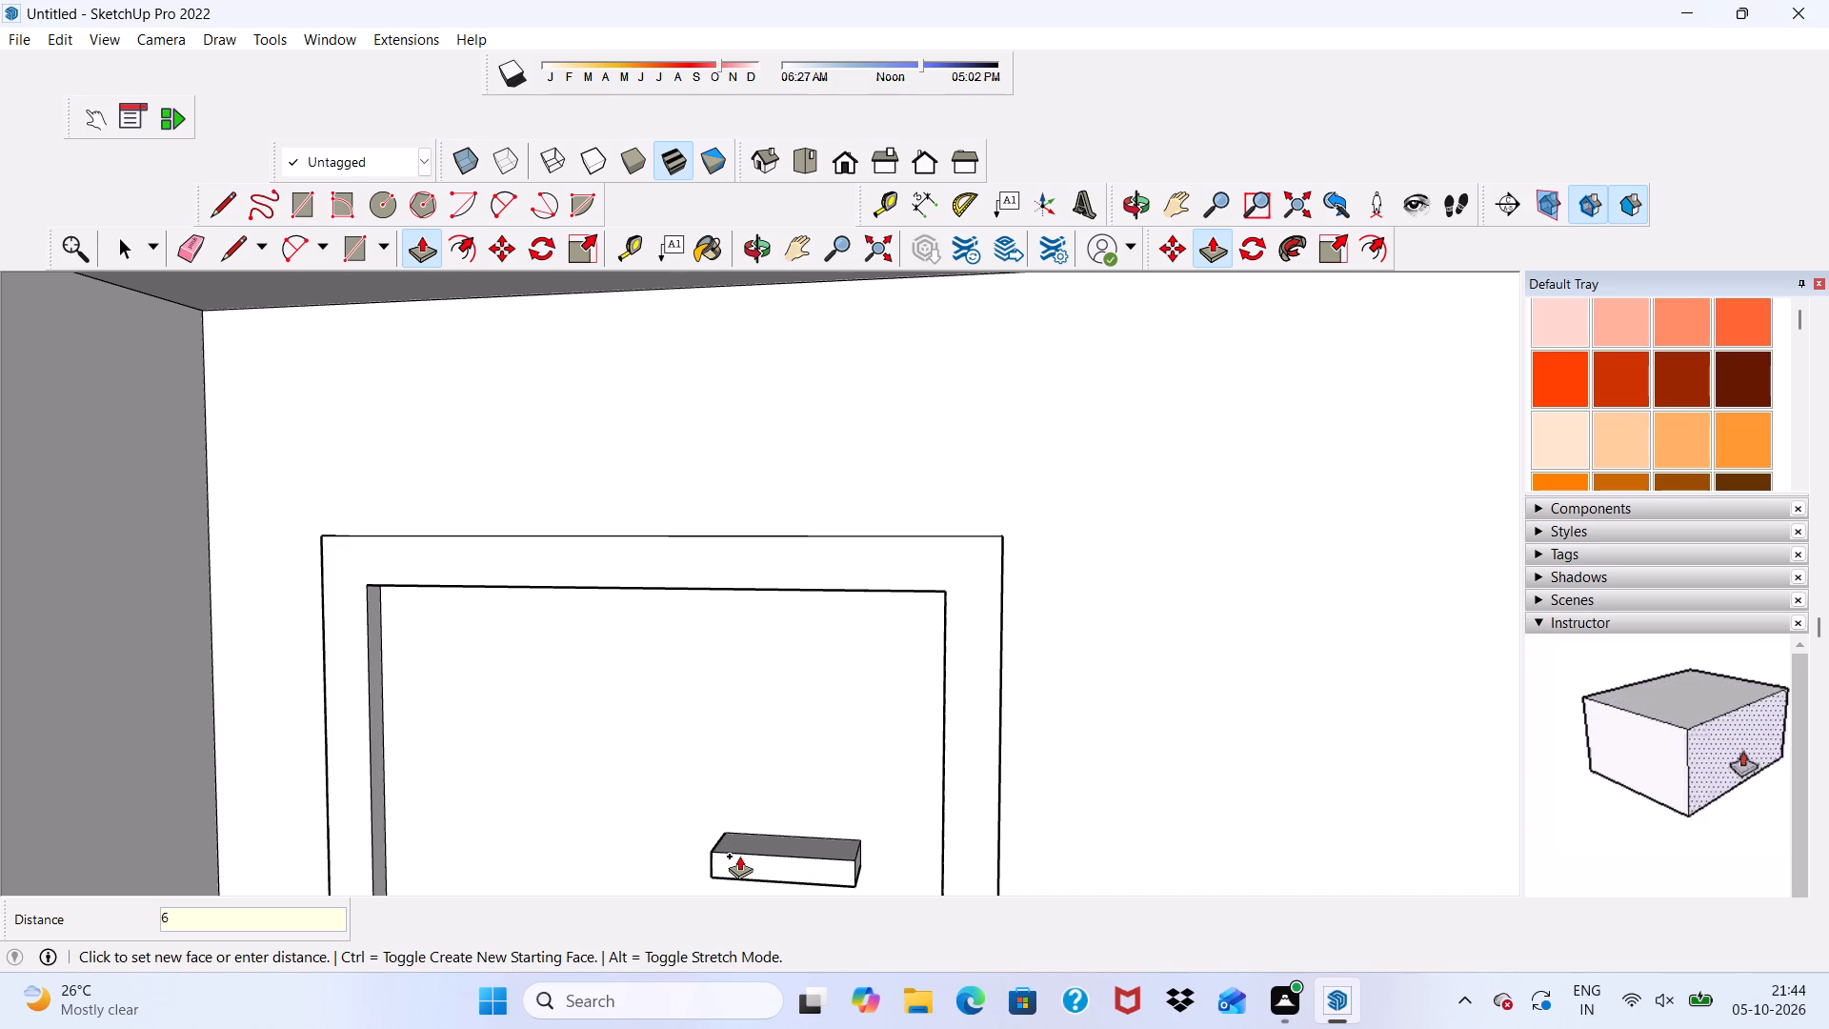
key("shift+quotedbl")
key("Return")
key("space")
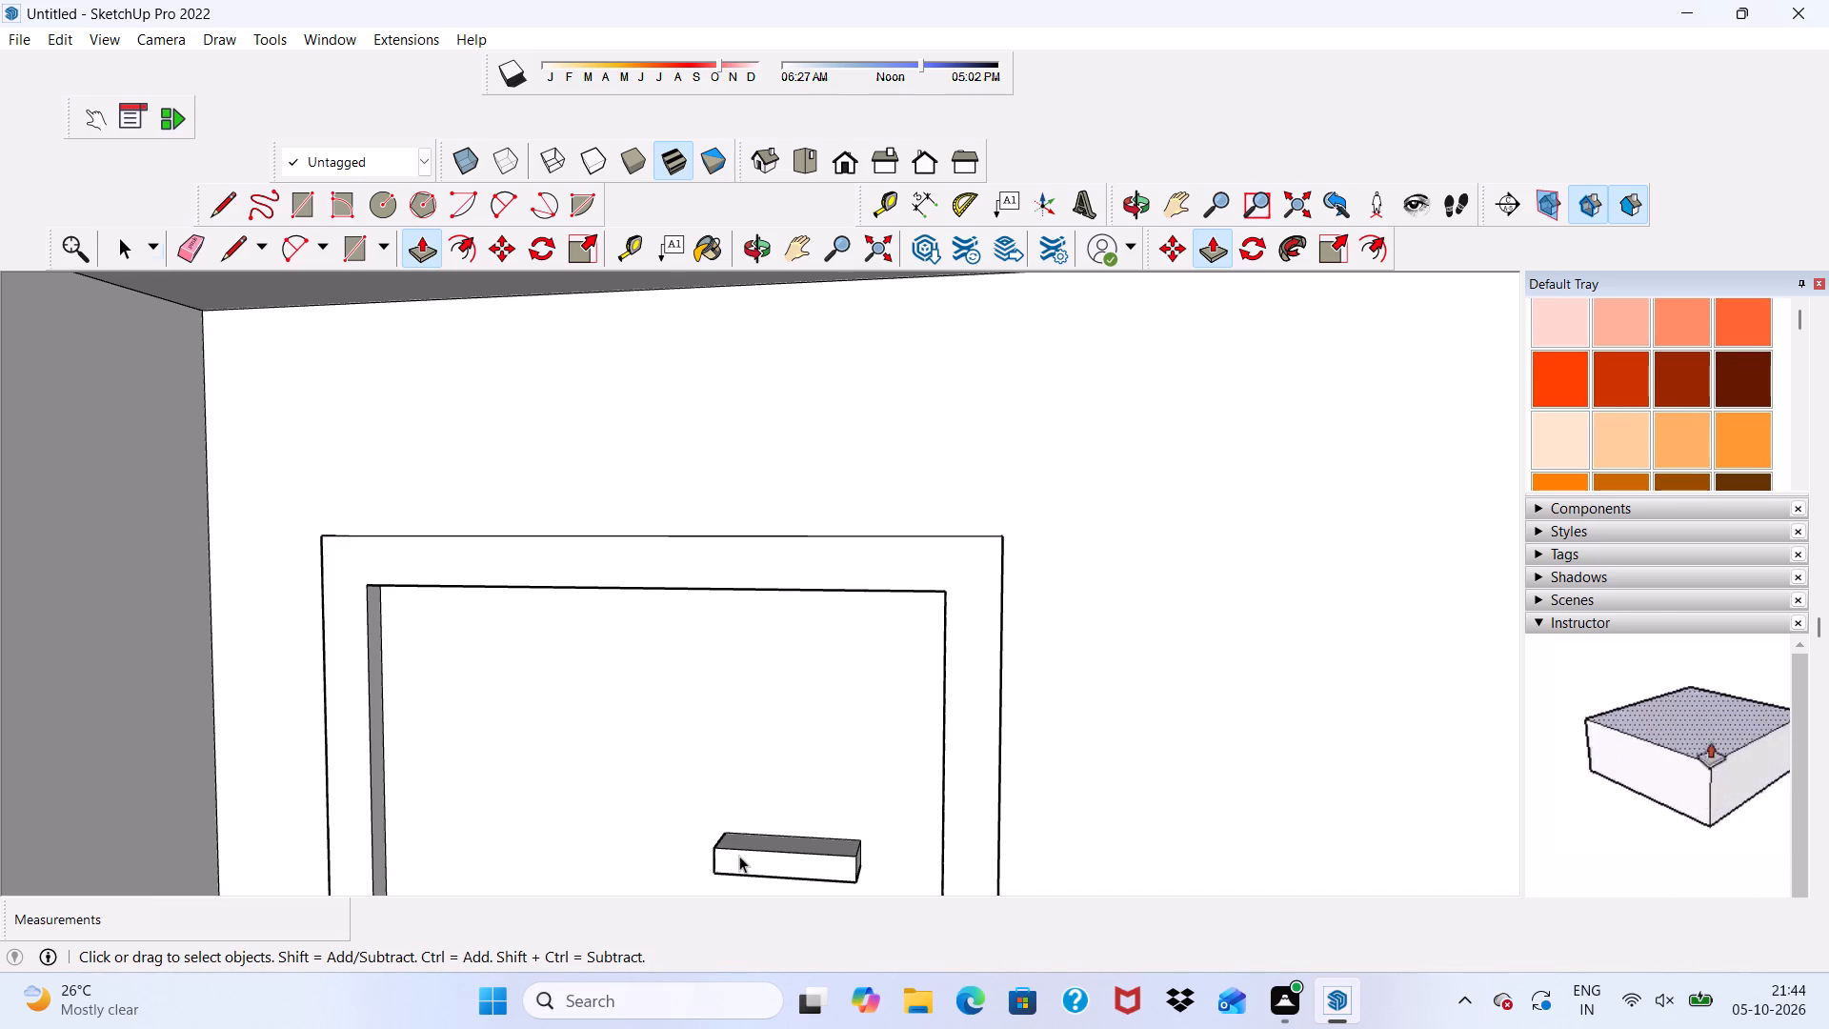
Draw a rectangle about 6" by 2 11/16" on the underside of the door handle bar, at the end toward the door's centre.
scroll(739, 856, "down", 6)
middle_click_drag(746, 858, 687, 642)
middle_click_drag(698, 632, 713, 627)
scroll(863, 603, "up", 1)
scroll(824, 638, "down", 2)
scroll(792, 689, "up", 1)
scroll(791, 698, "down", 2)
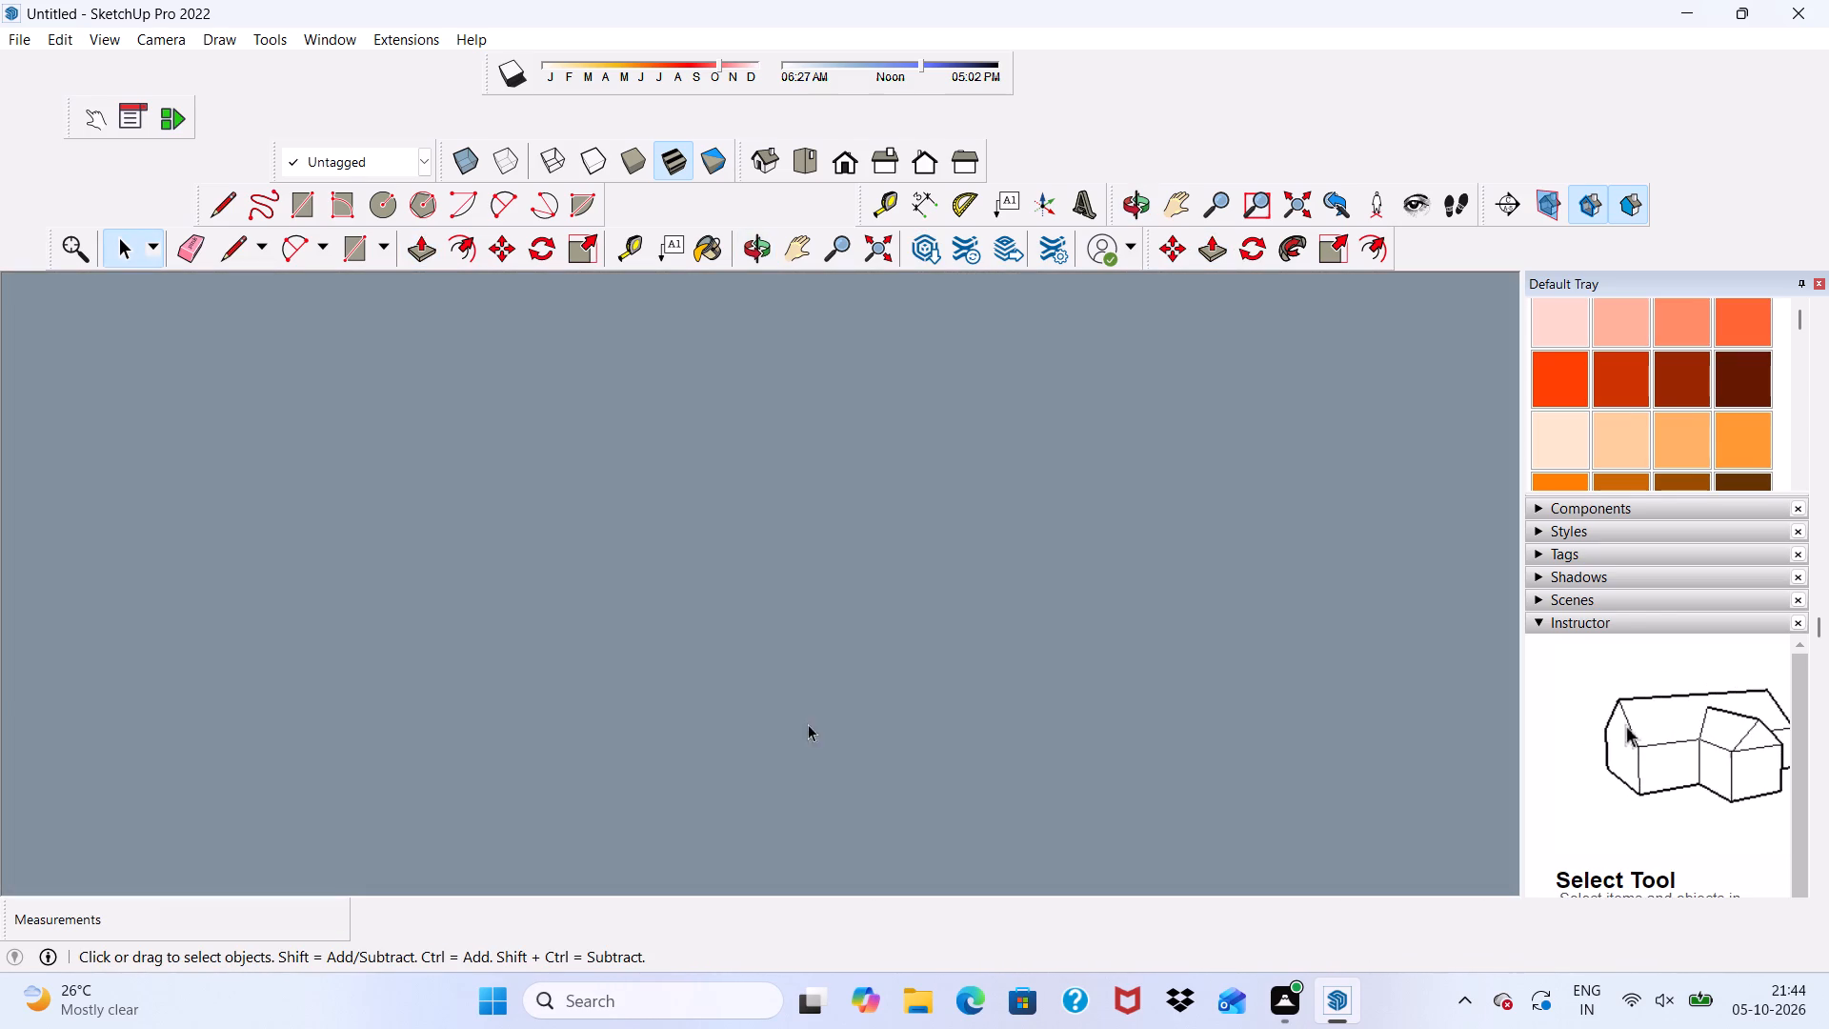
scroll(808, 724, "down", 2)
left_click(839, 150)
scroll(780, 460, "down", 7)
scroll(800, 805, "up", 5)
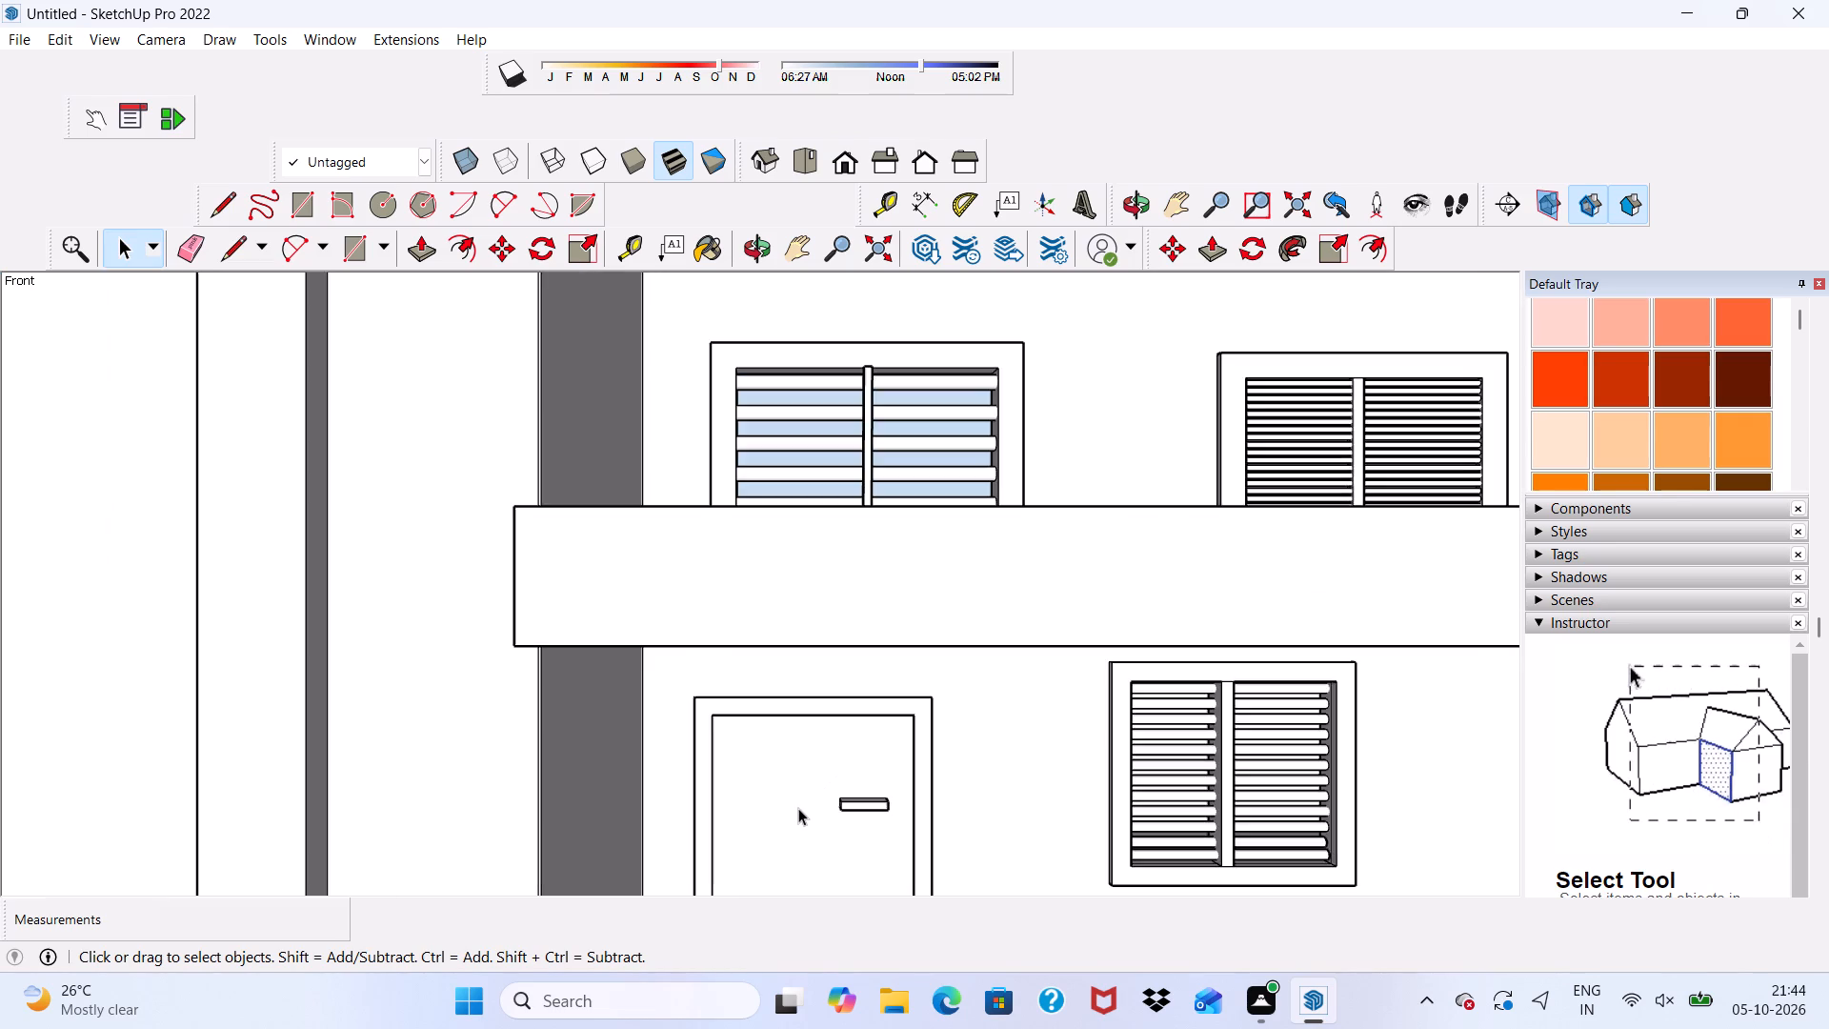
scroll(804, 763, "up", 11)
middle_click_drag(938, 878, 916, 635)
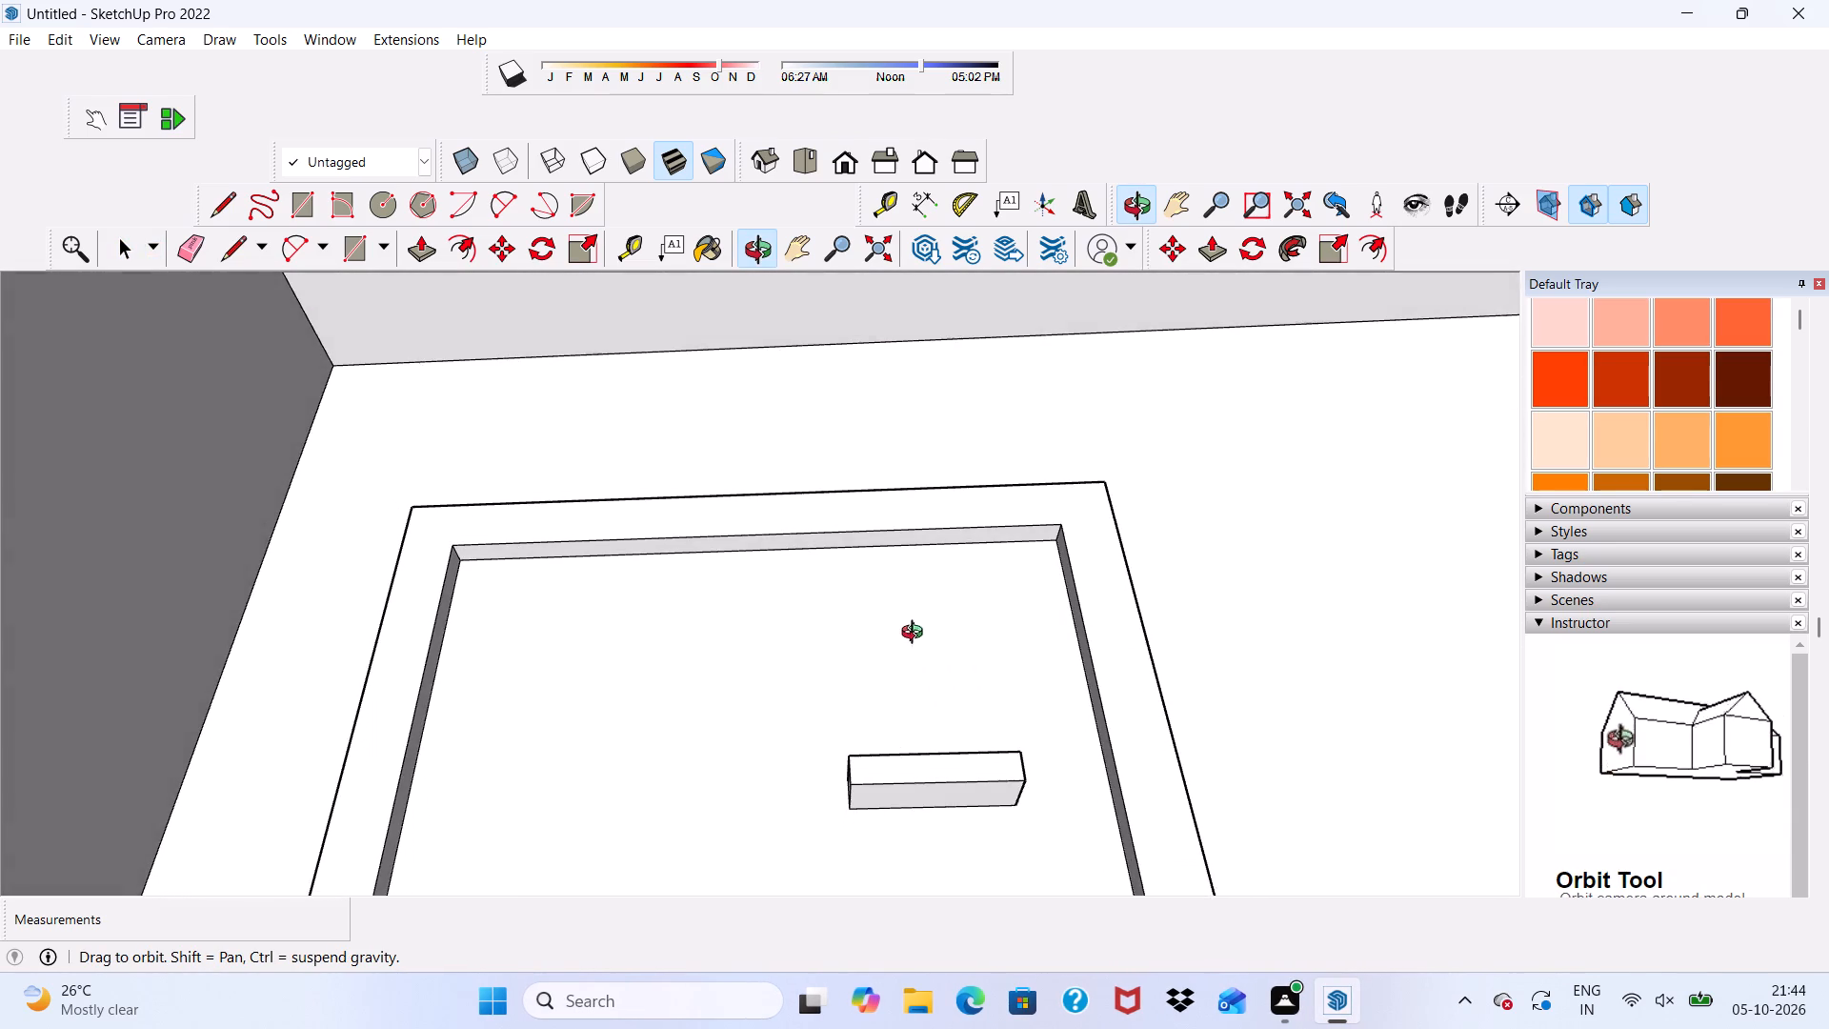
middle_click_drag(916, 635, 914, 635)
scroll(908, 676, "up", 4)
scroll(828, 743, "down", 4)
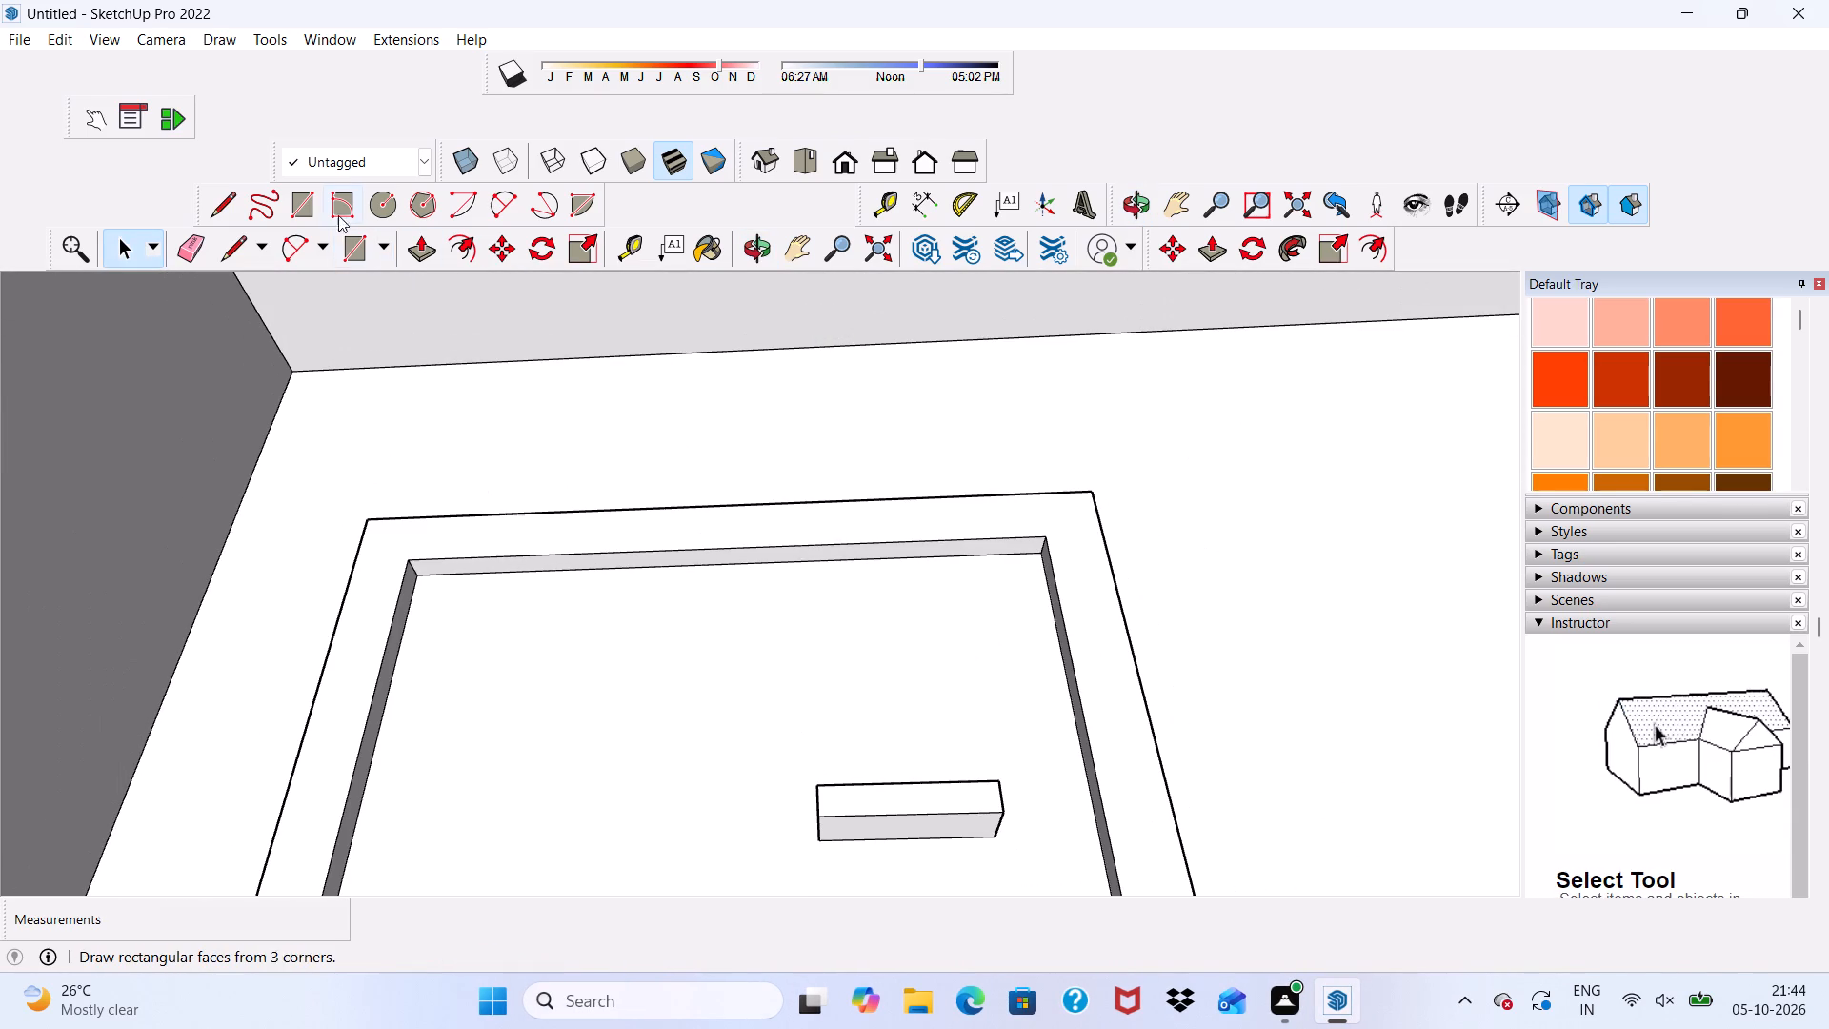
left_click(300, 197)
scroll(786, 850, "down", 2)
scroll(1102, 1025, "up", 1)
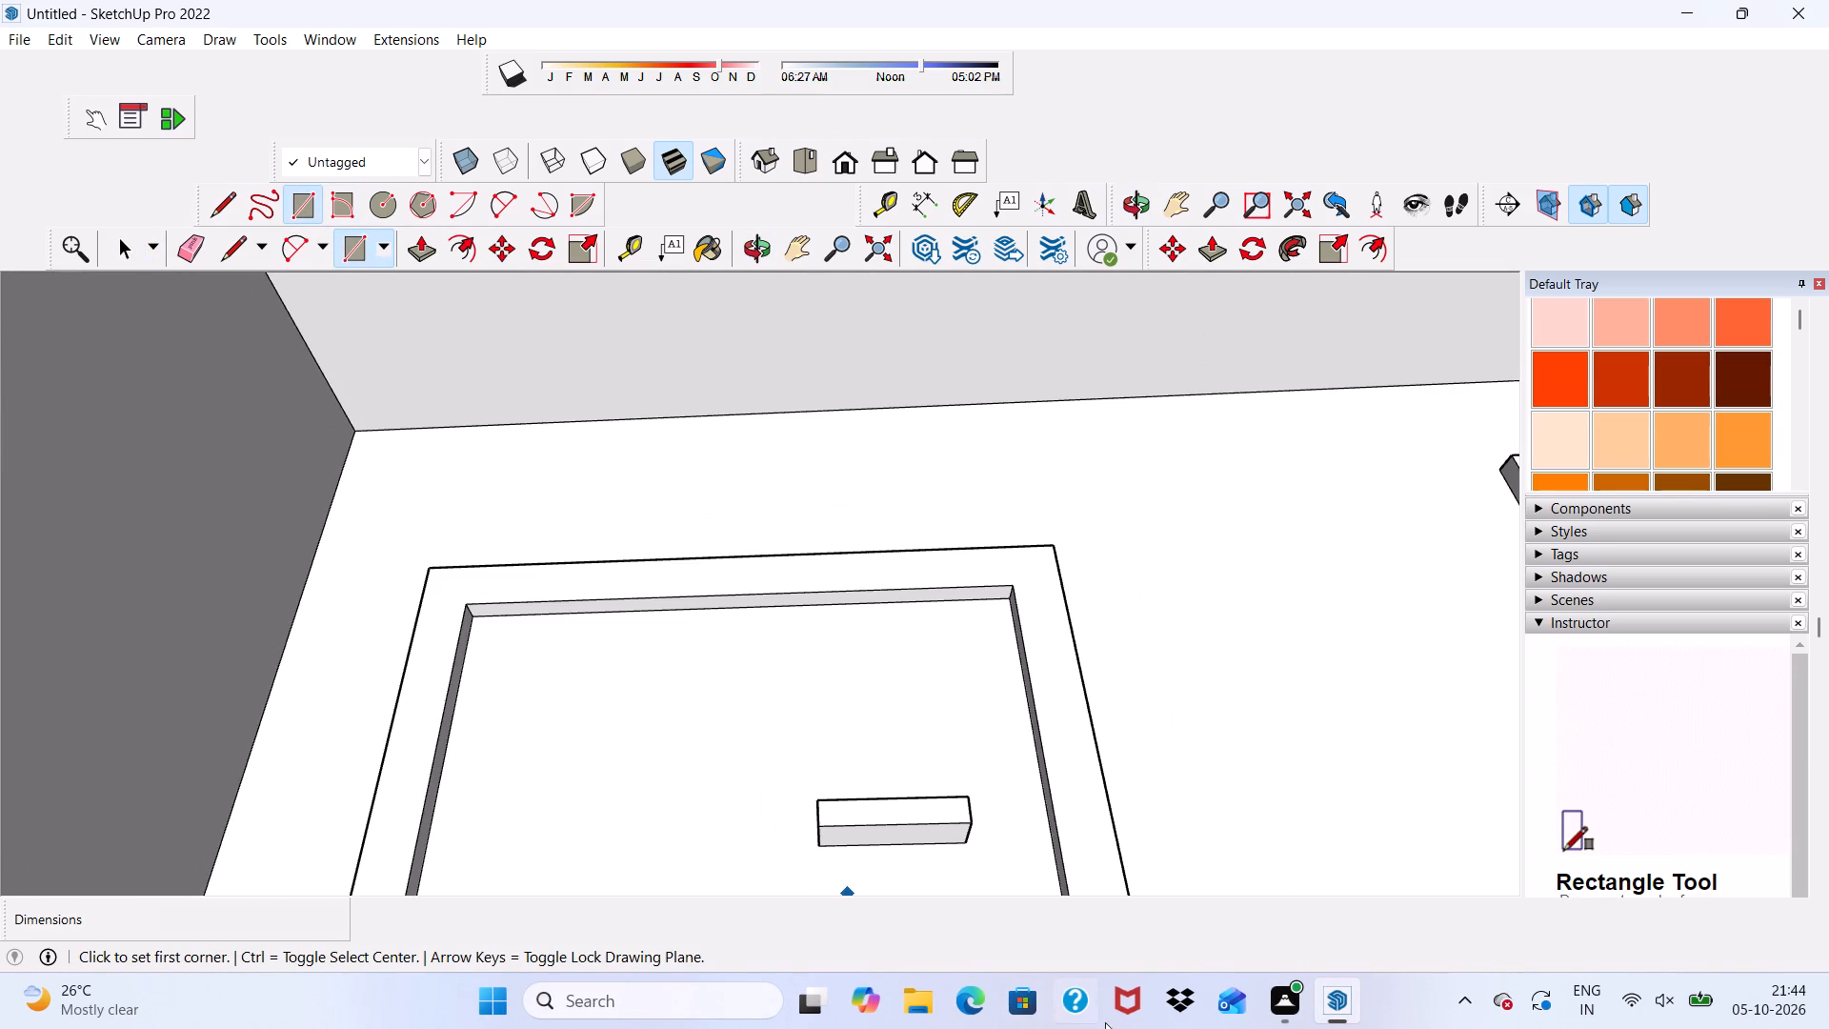
scroll(1105, 1022, "up", 1)
scroll(873, 843, "up", 8)
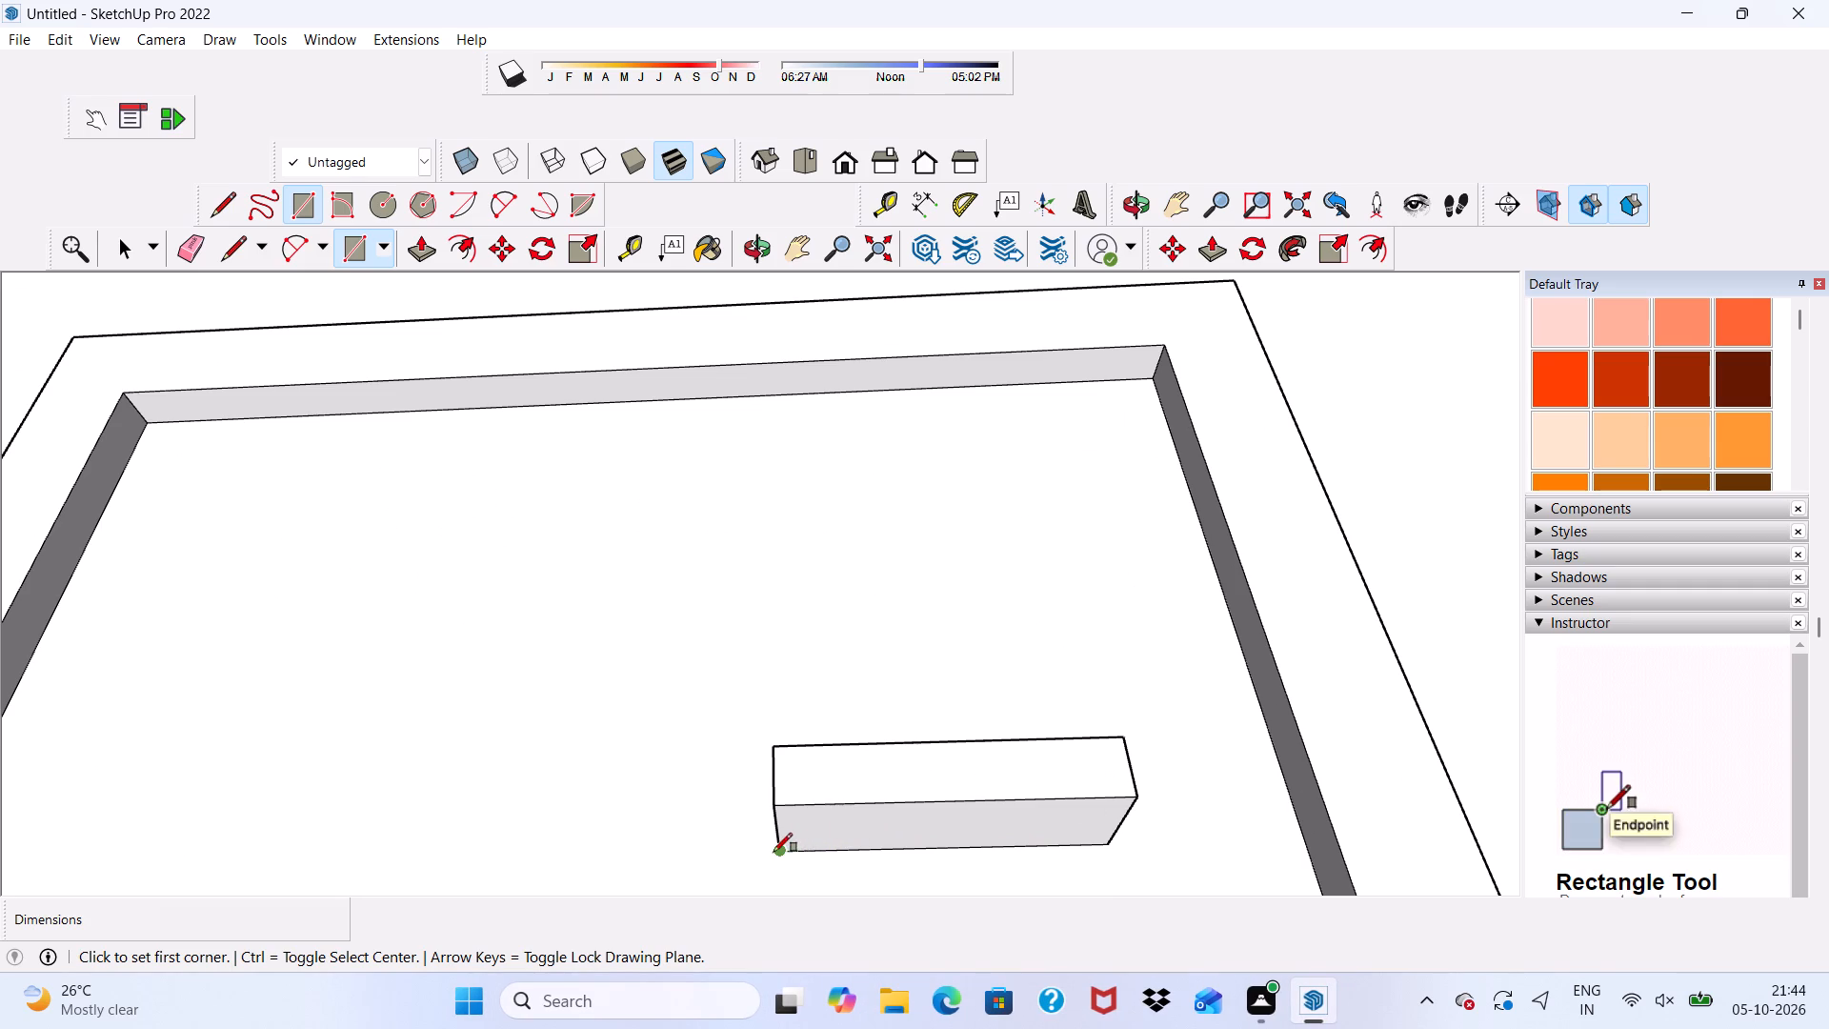
left_click(774, 852)
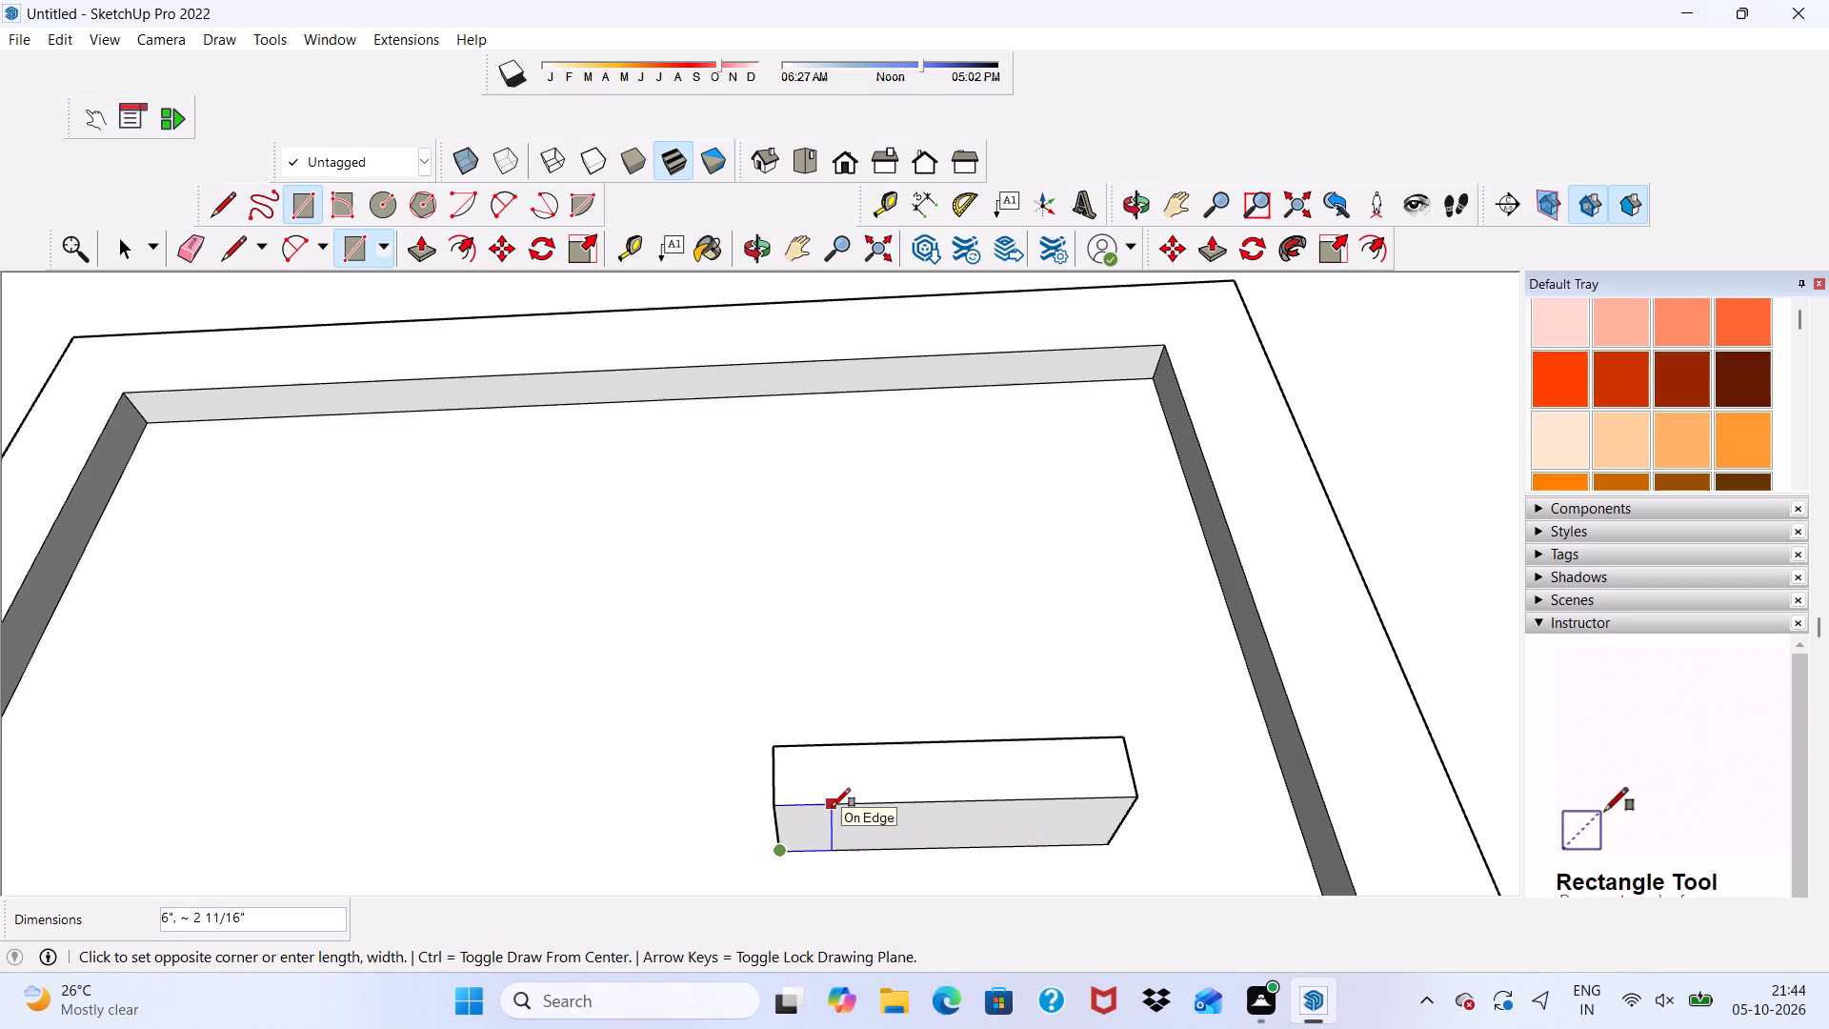
left_click(832, 807)
key("space")
Push/Pull the small rectangle under the handle bar downward about 4 7/16" to form an L-shaped door handle.
left_click(820, 834)
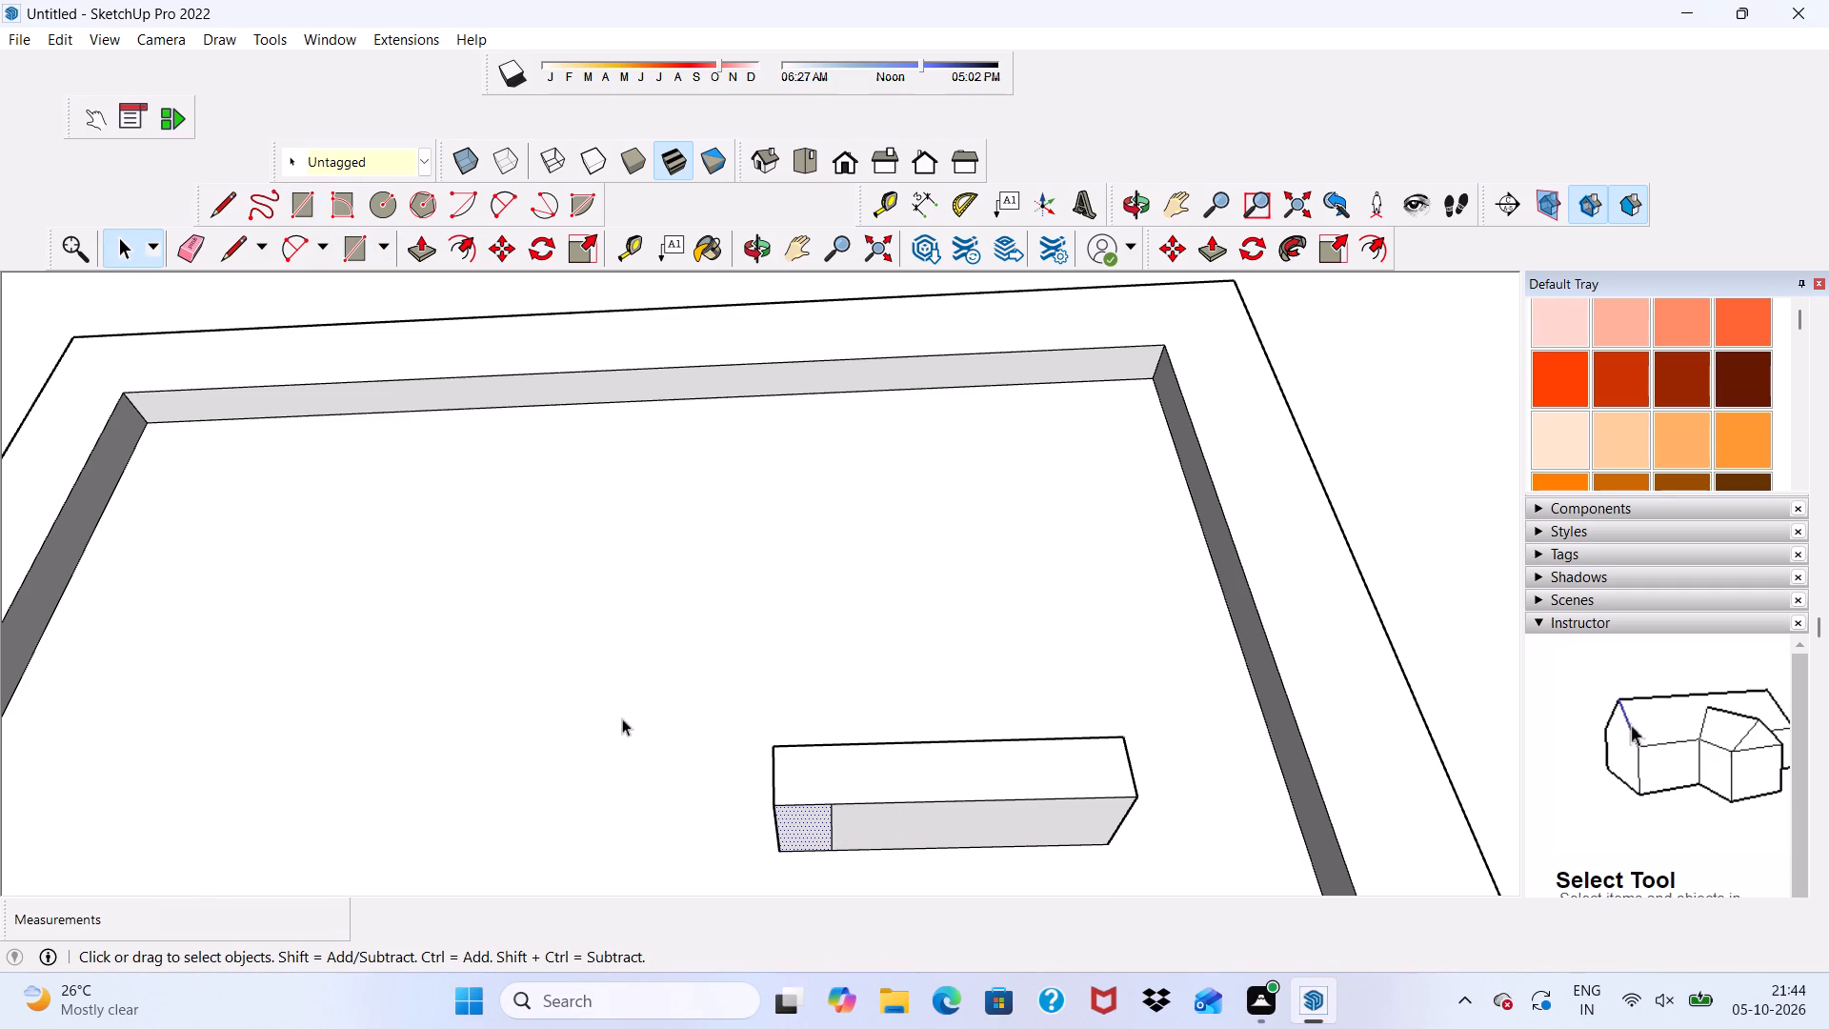
left_click(414, 245)
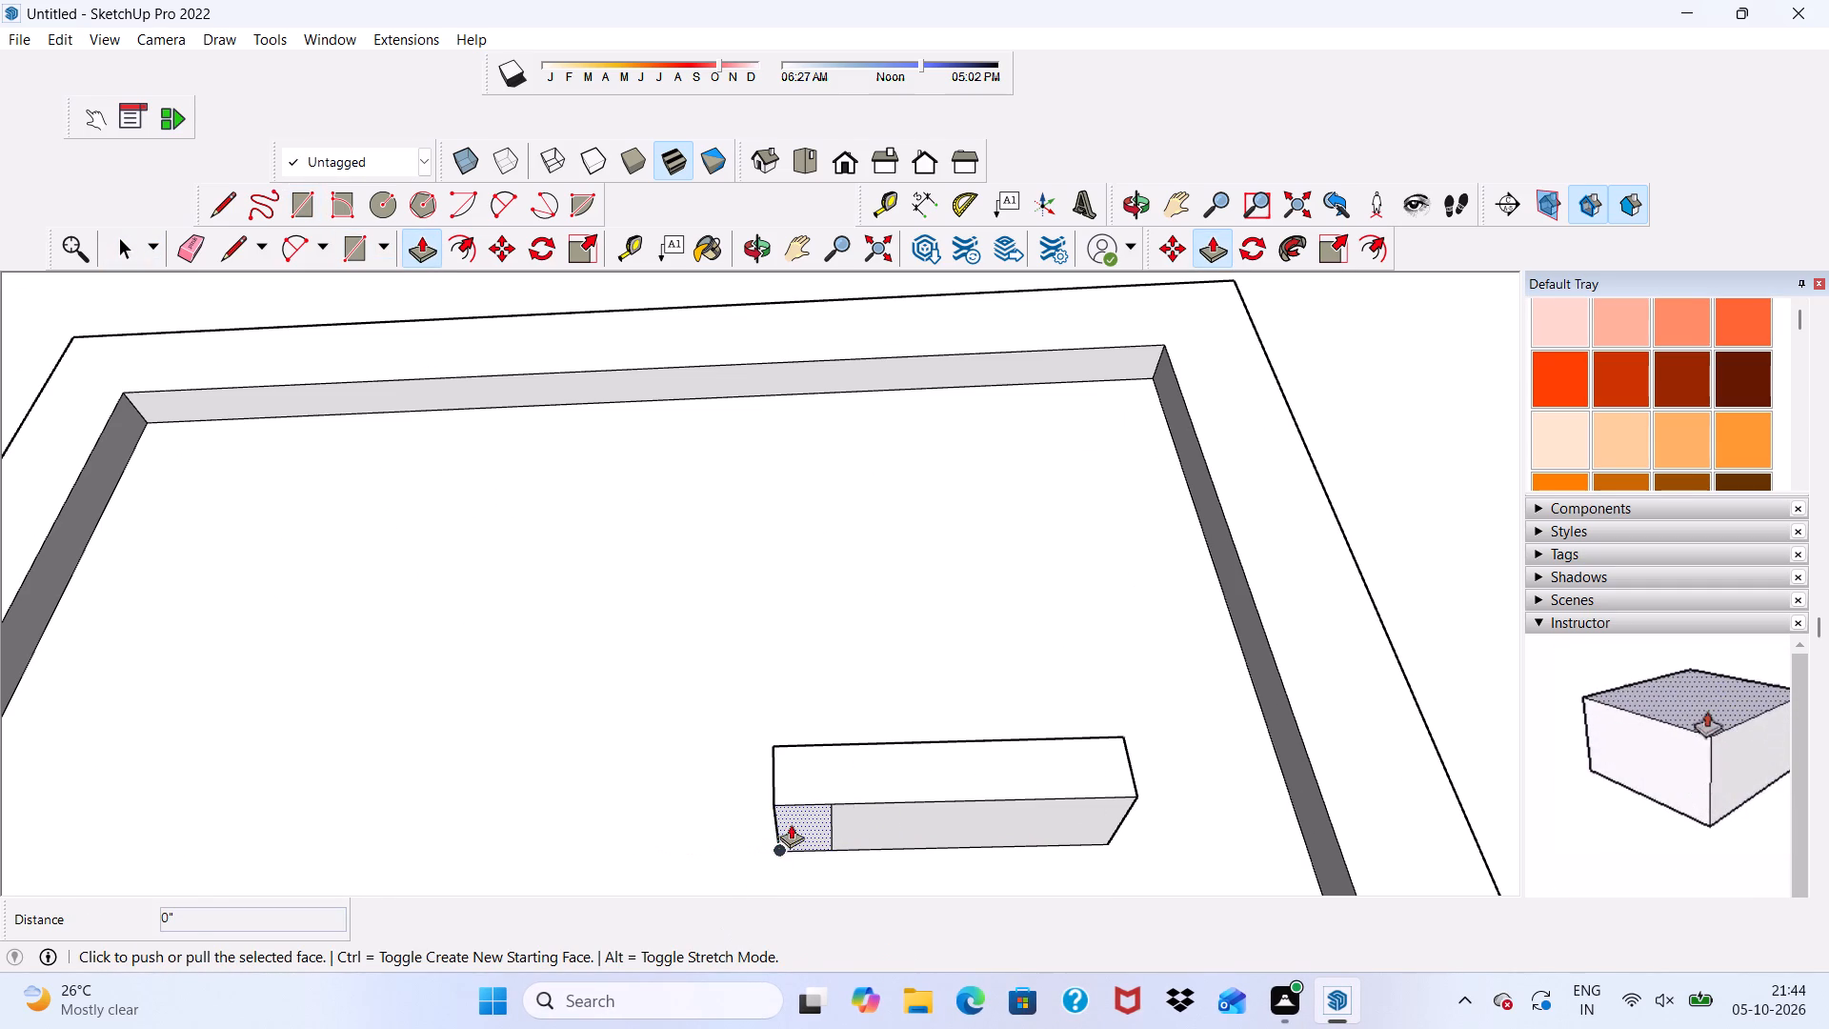
left_click(792, 822)
scroll(796, 878, "down", 4)
scroll(823, 893, "up", 1)
scroll(820, 829, "down", 12)
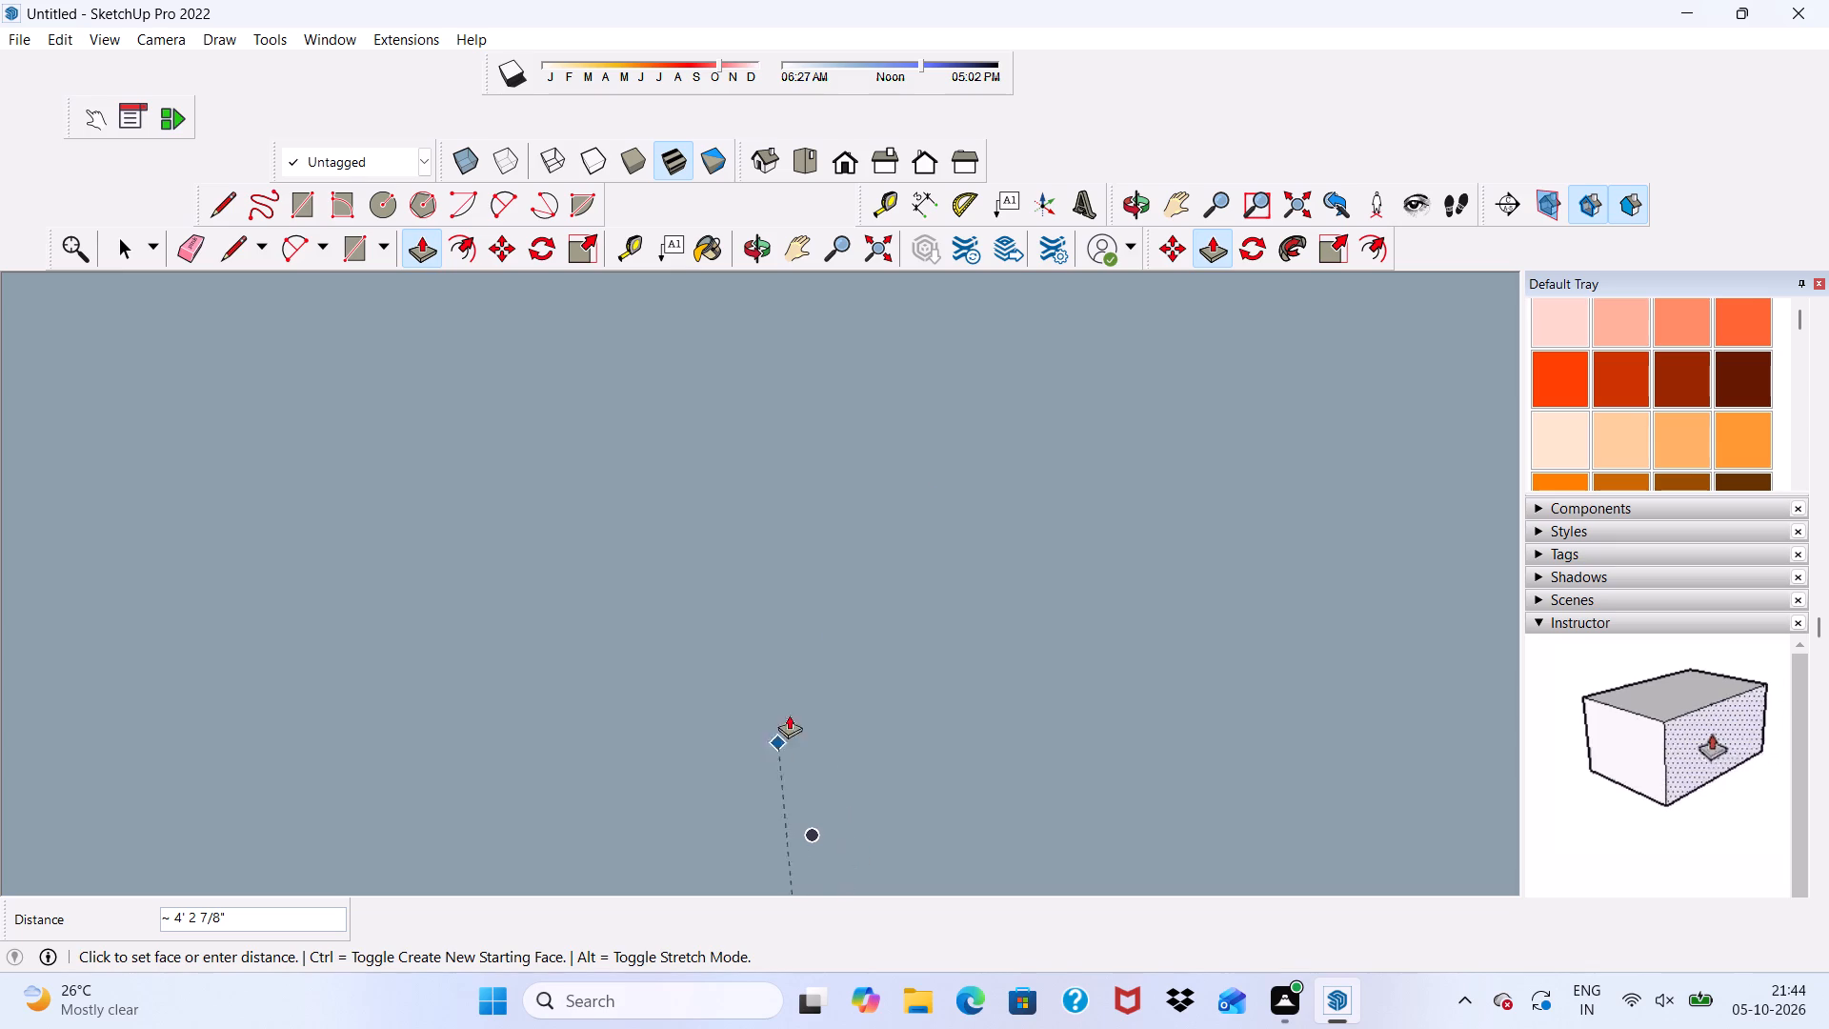
left_click(845, 161)
scroll(911, 561, "down", 8)
scroll(866, 725, "down", 4)
scroll(877, 752, "up", 1)
scroll(897, 760, "down", 2)
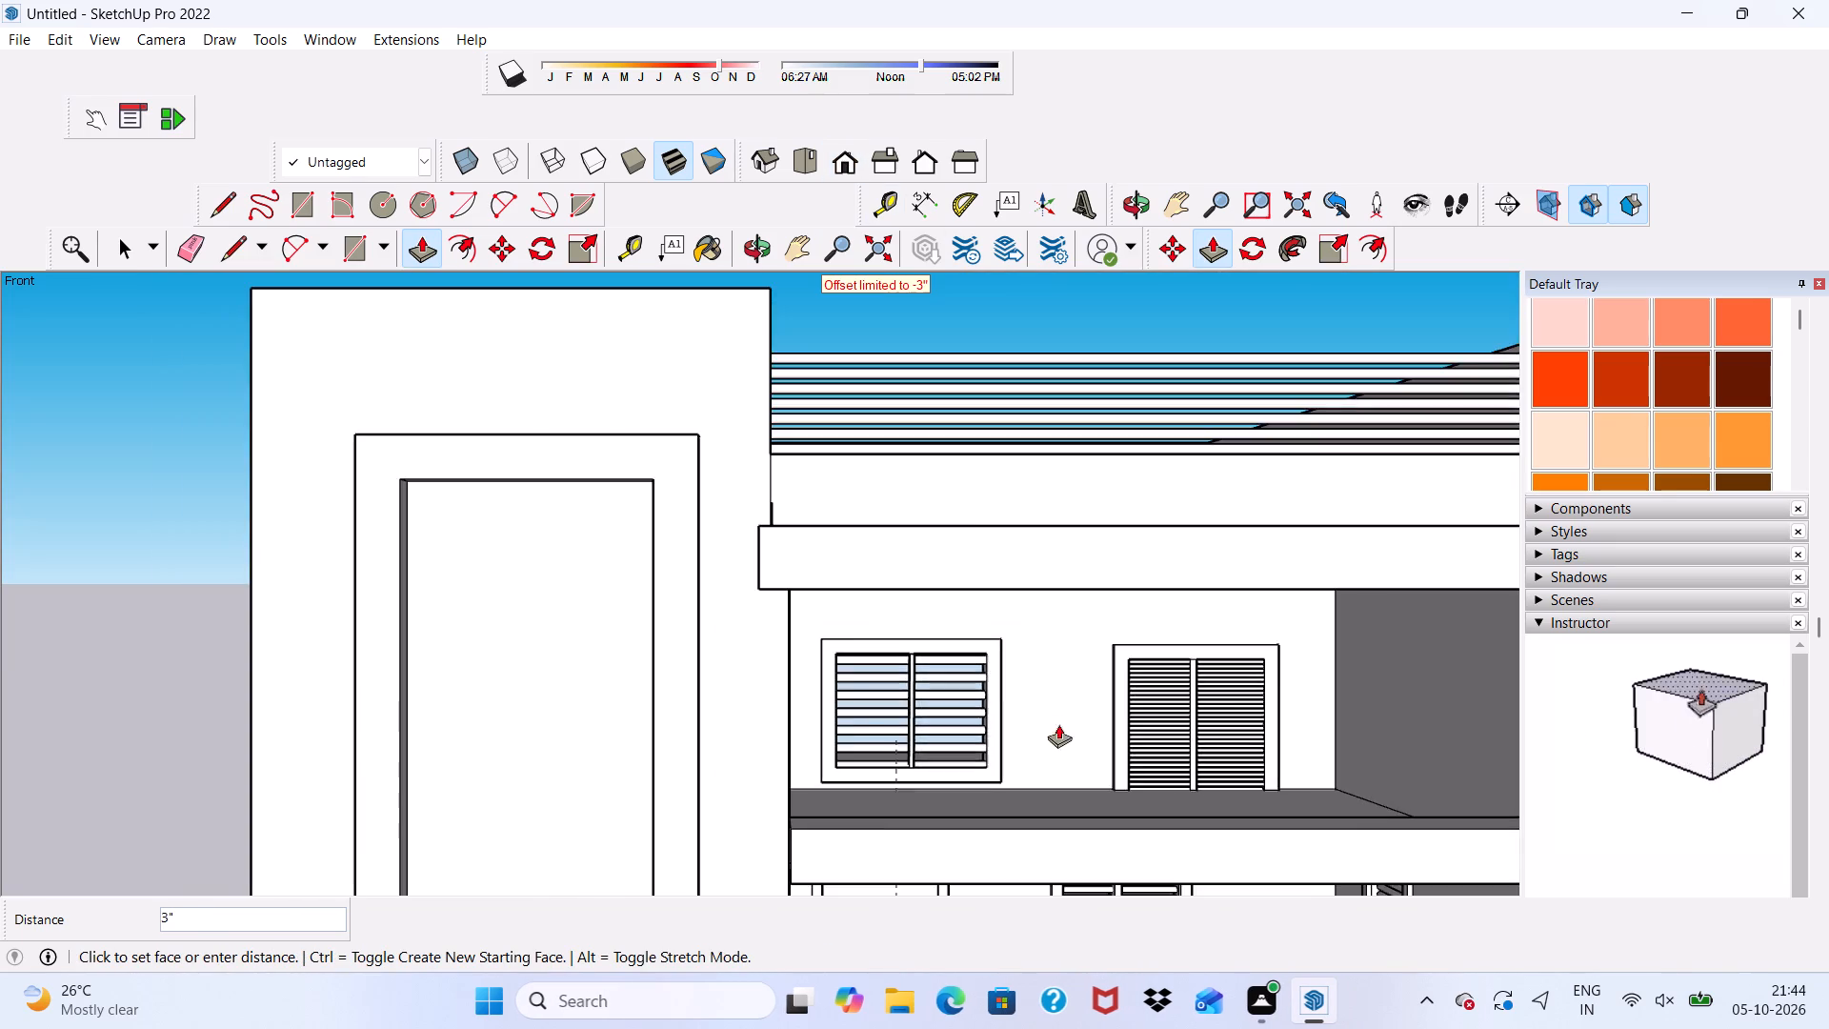
scroll(1058, 724, "down", 6)
scroll(1081, 883, "up", 3)
scroll(1079, 883, "down", 5)
scroll(897, 821, "up", 13)
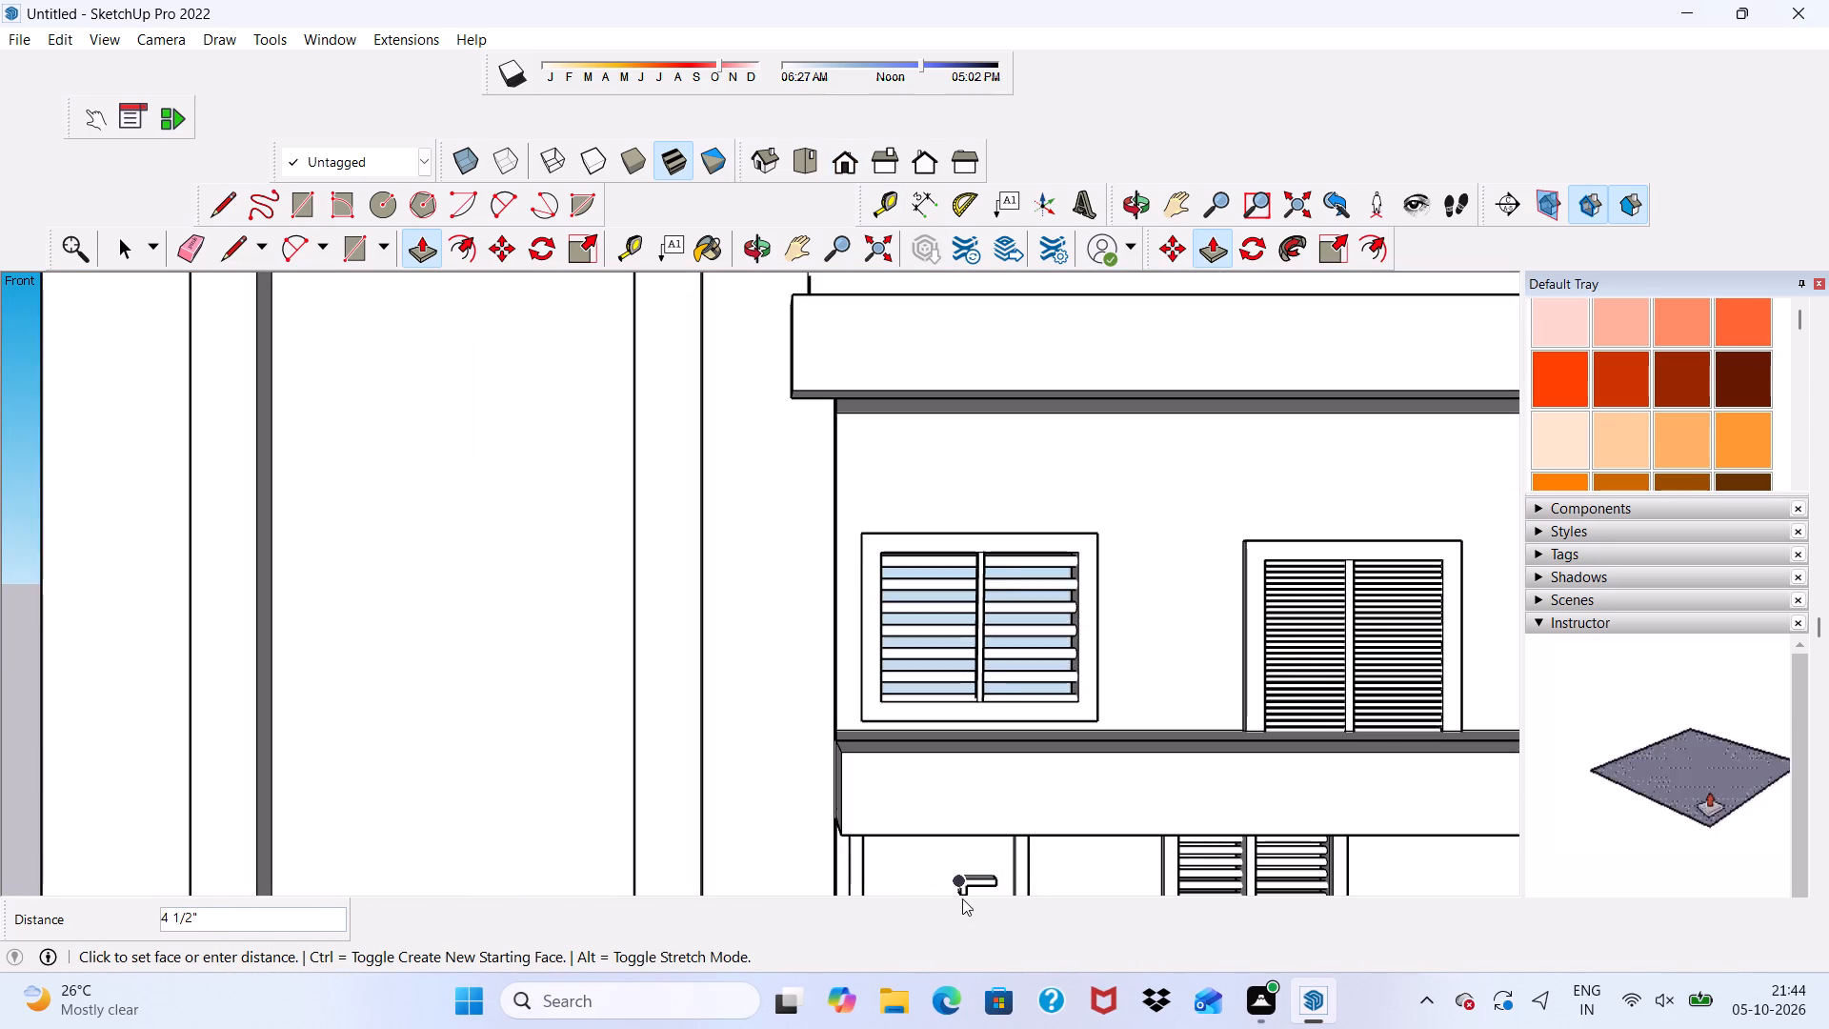
scroll(955, 877, "down", 3)
scroll(970, 849, "up", 4)
scroll(970, 849, "down", 5)
scroll(972, 875, "up", 5)
scroll(972, 877, "down", 5)
scroll(957, 900, "up", 5)
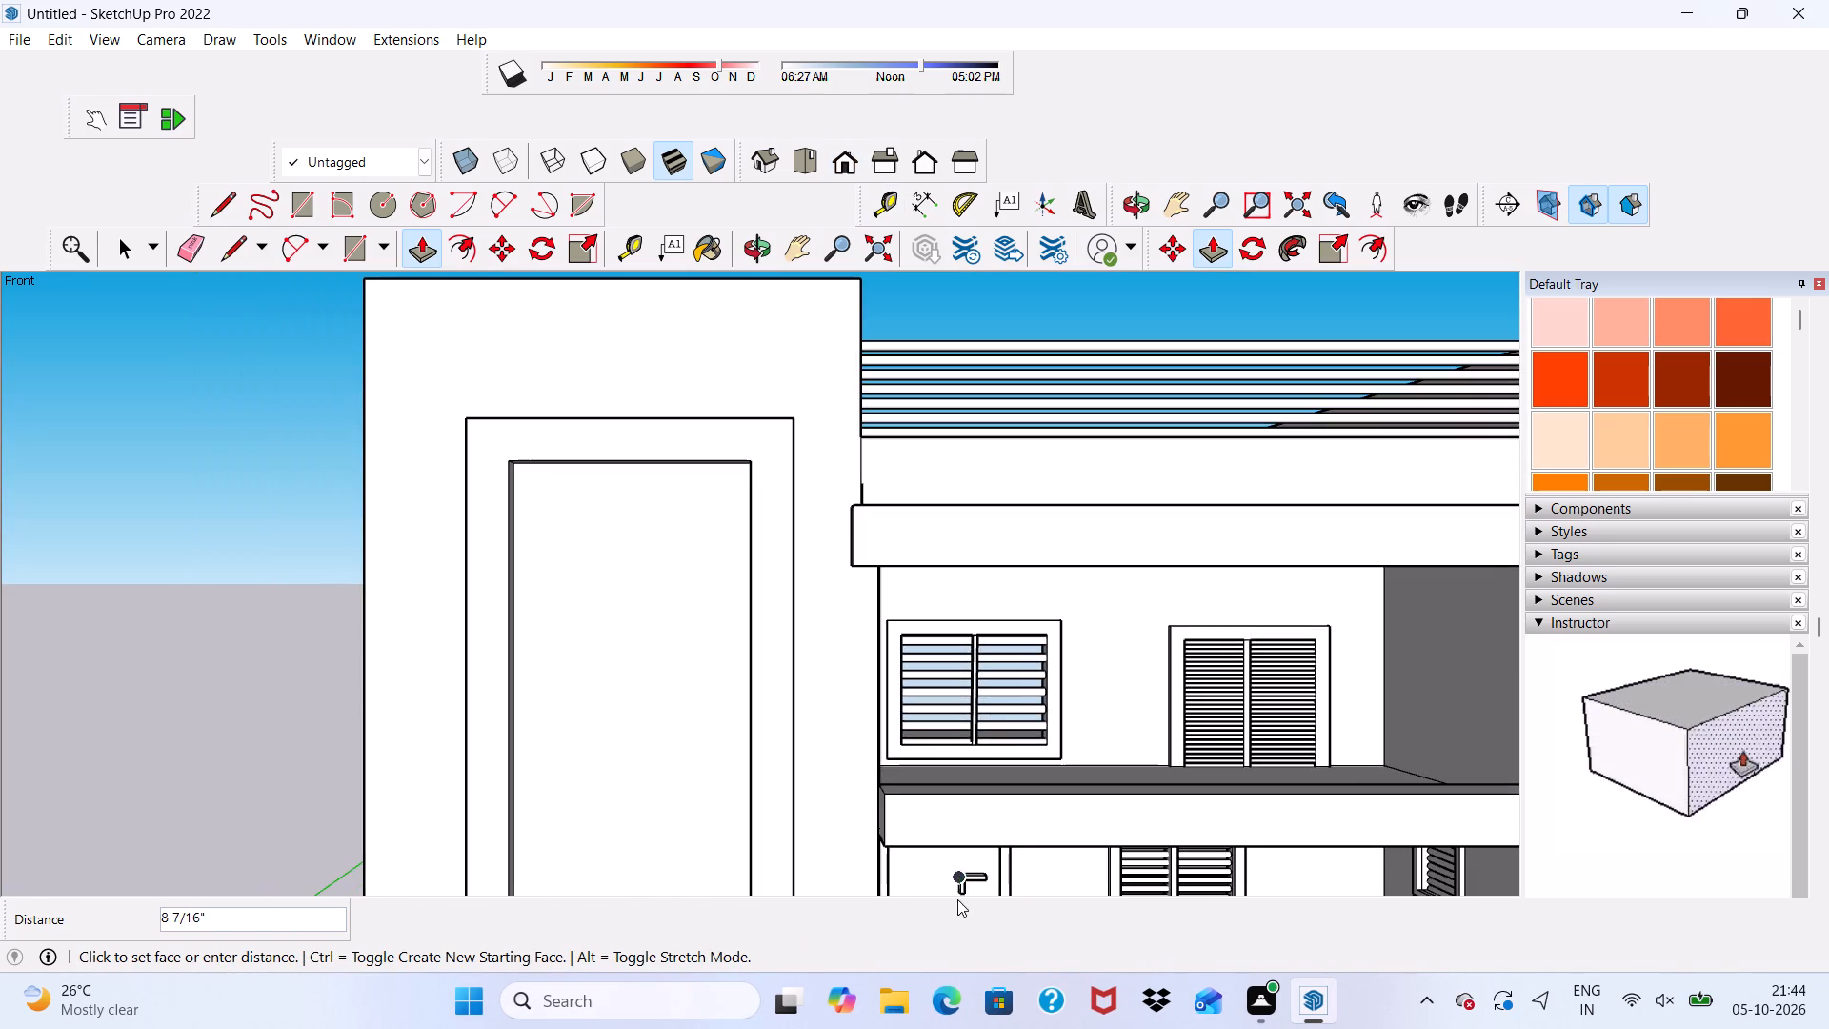
scroll(966, 812, "down", 3)
middle_click_drag(977, 812, 909, 884)
scroll(908, 888, "up", 7)
scroll(984, 505, "down", 6)
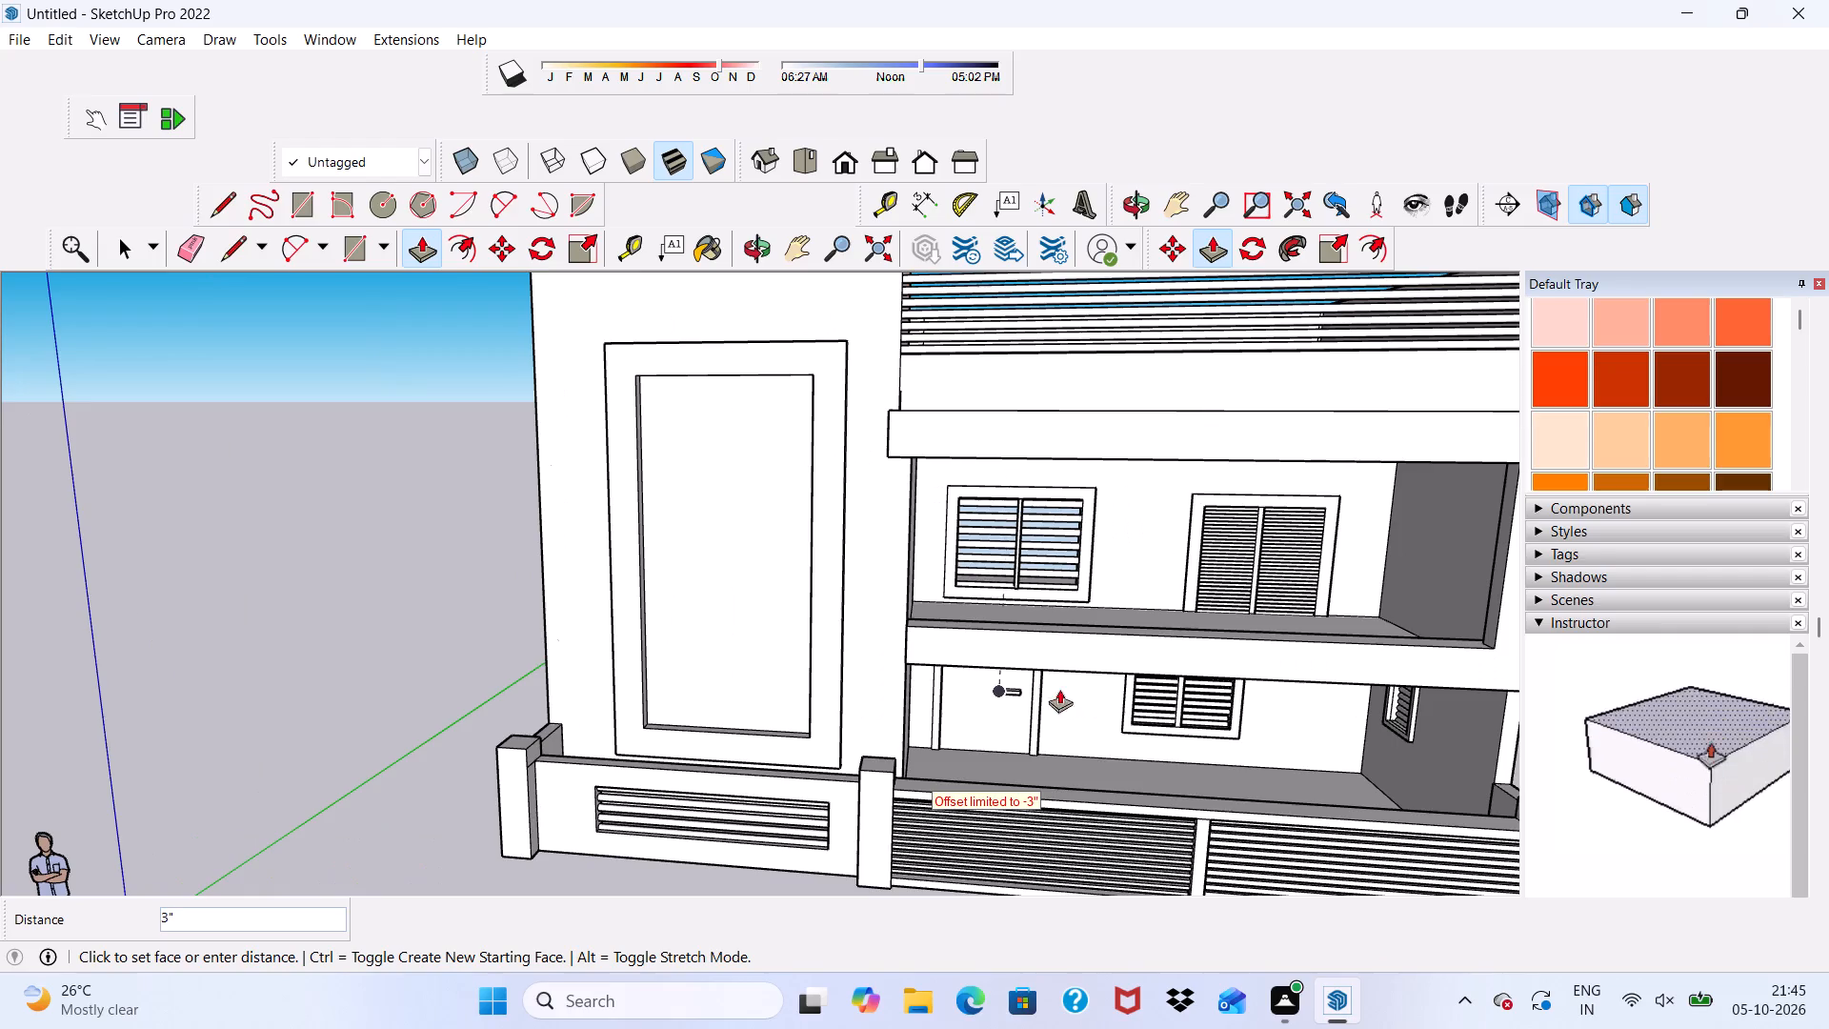
scroll(1029, 721, "up", 9)
left_click(1009, 676)
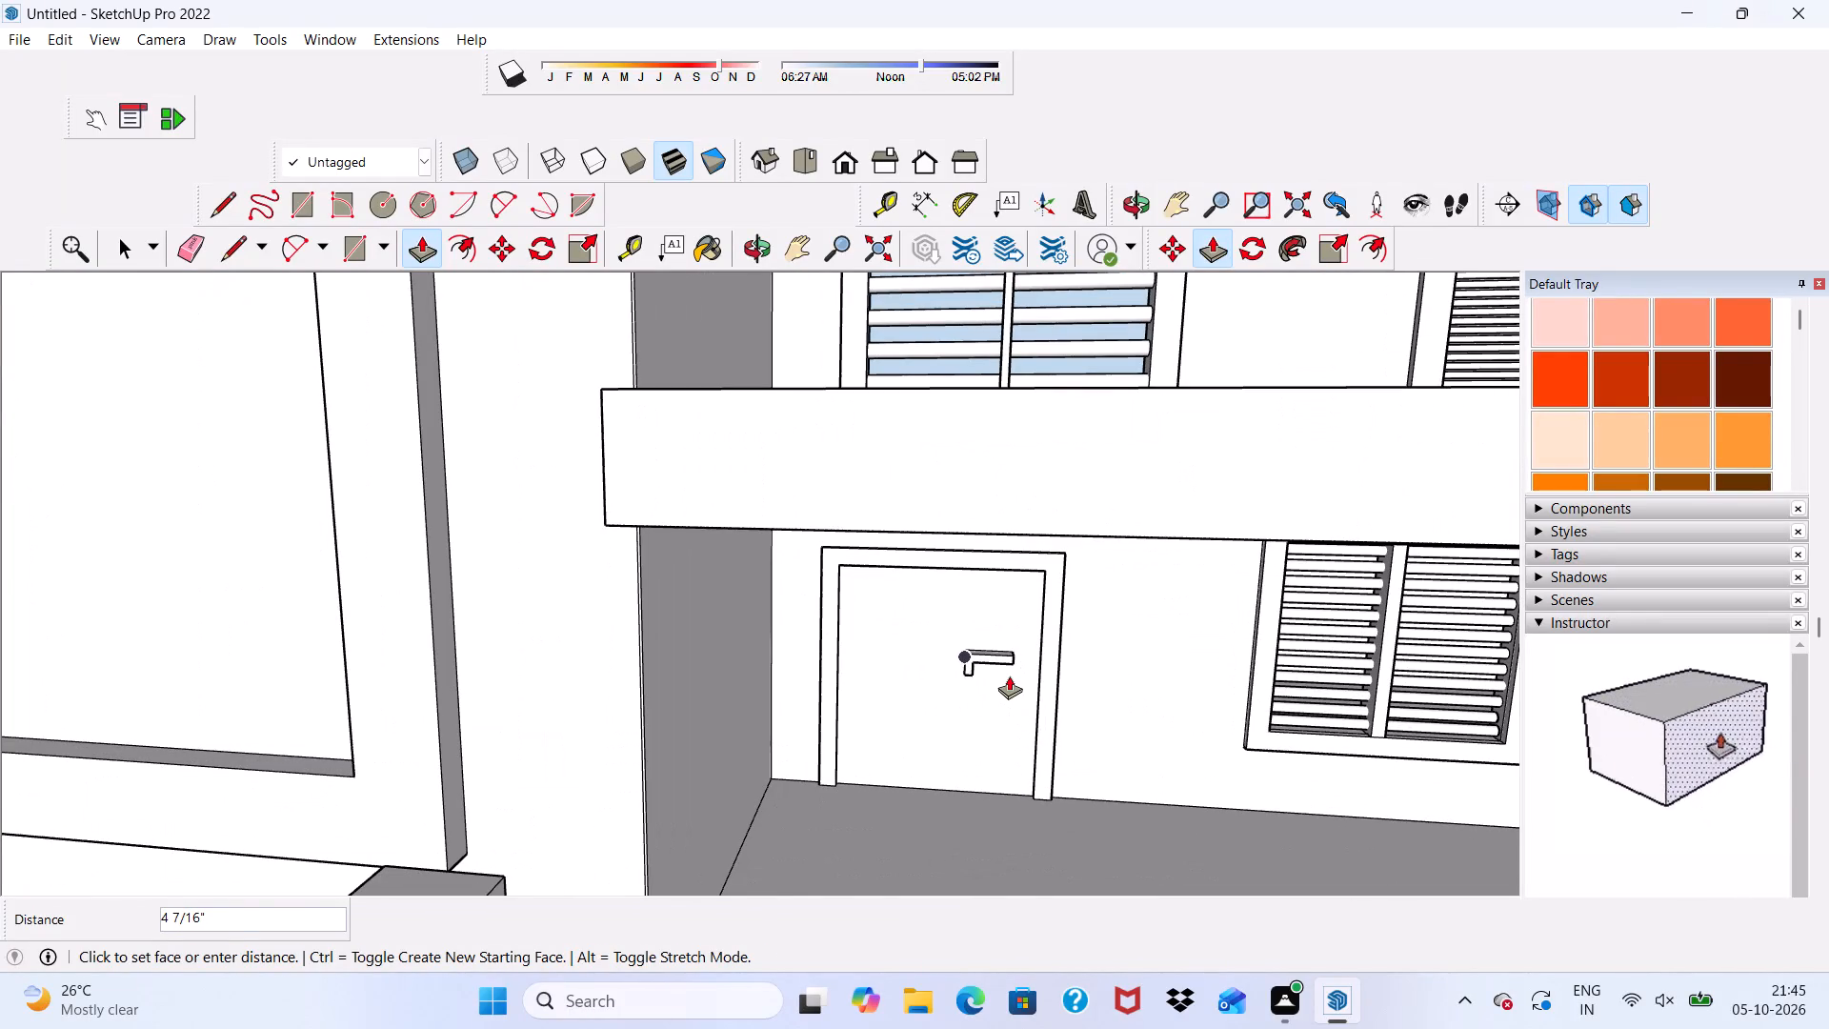
scroll(892, 751, "down", 4)
key("space")
Examine the L-shaped handle on the front door up close, and the house front and boundary wall from farther away.
scroll(955, 863, "up", 7)
scroll(957, 564, "up", 3)
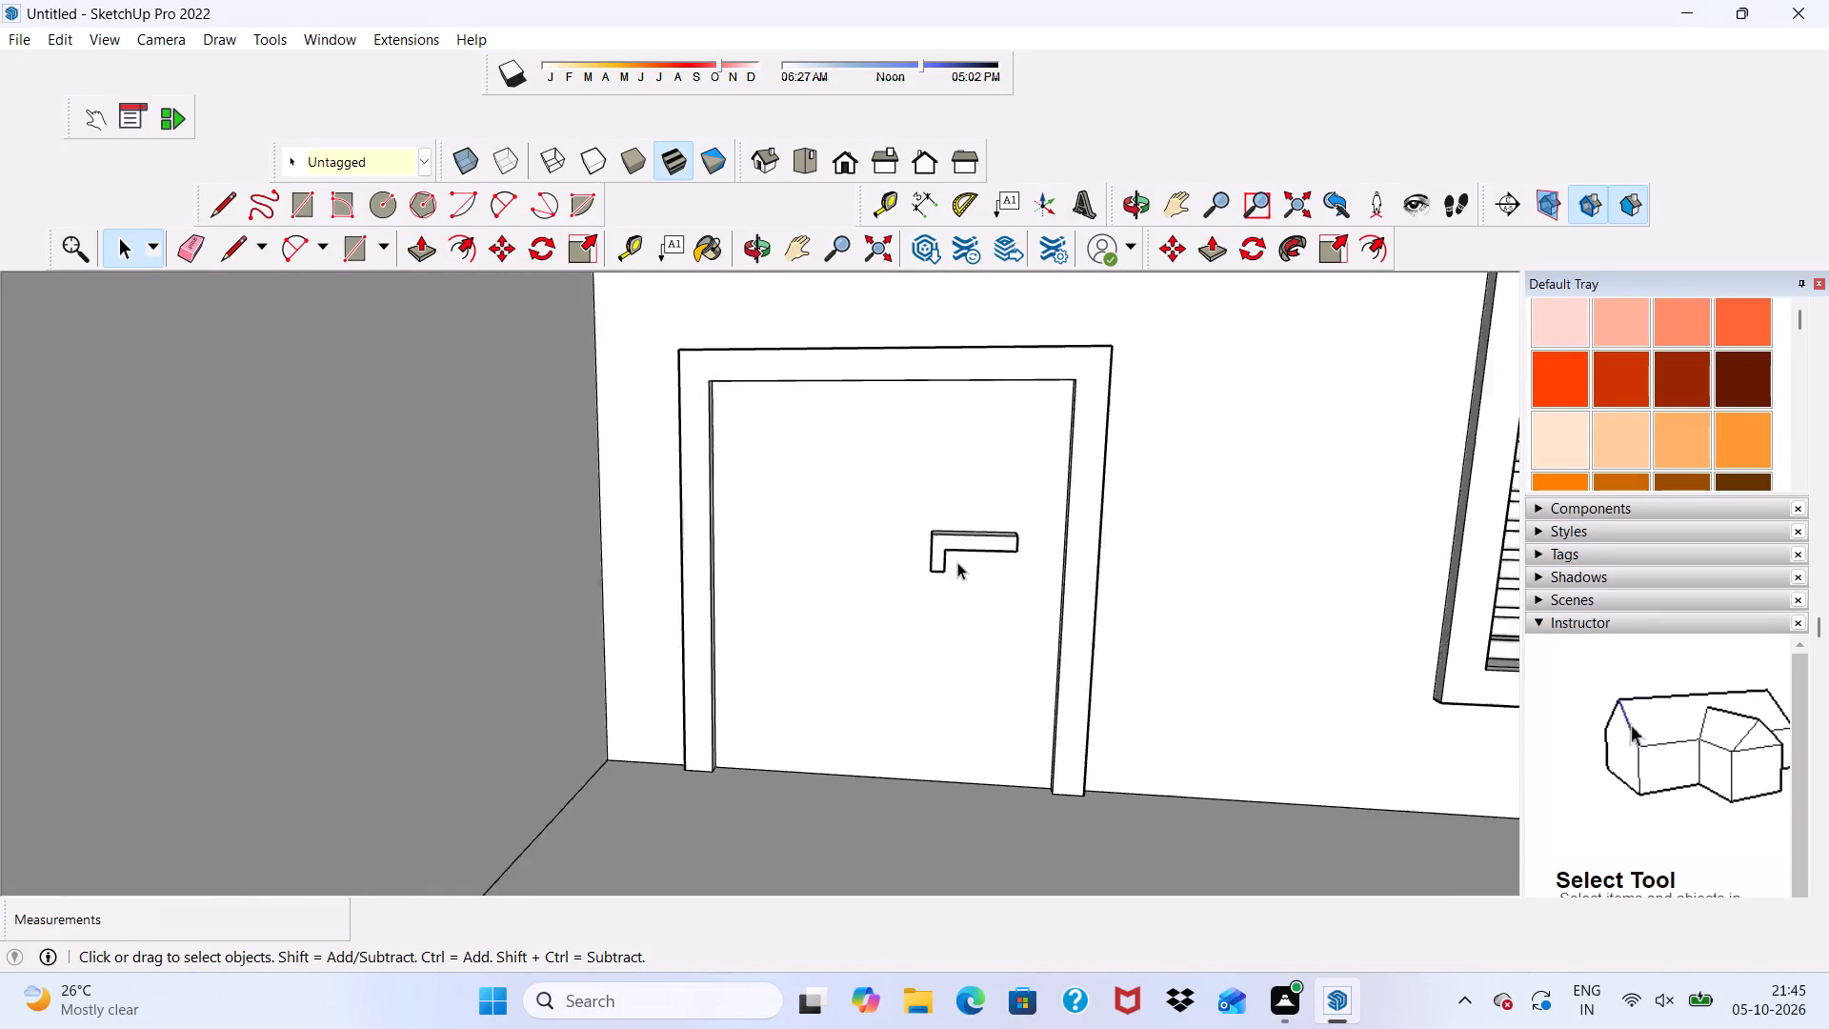
scroll(957, 562, "up", 2)
middle_click_drag(954, 538, 1021, 541)
scroll(1019, 542, "up", 2)
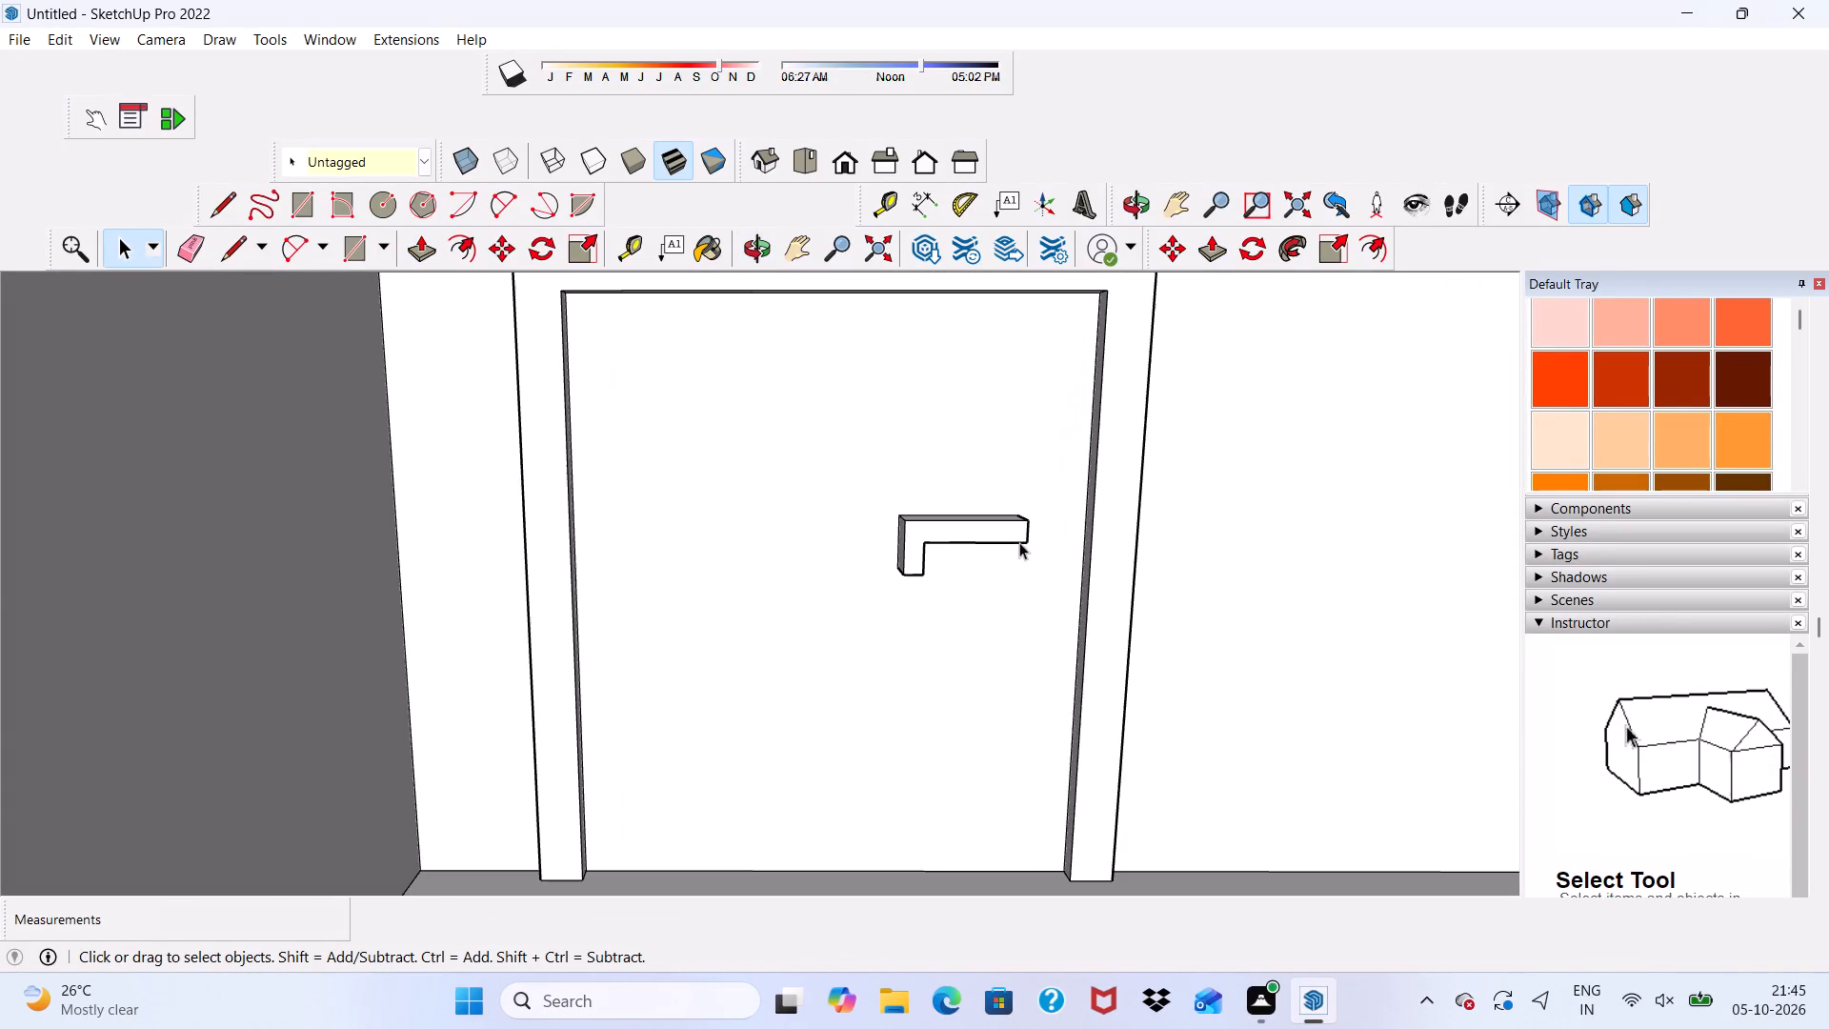
key("space")
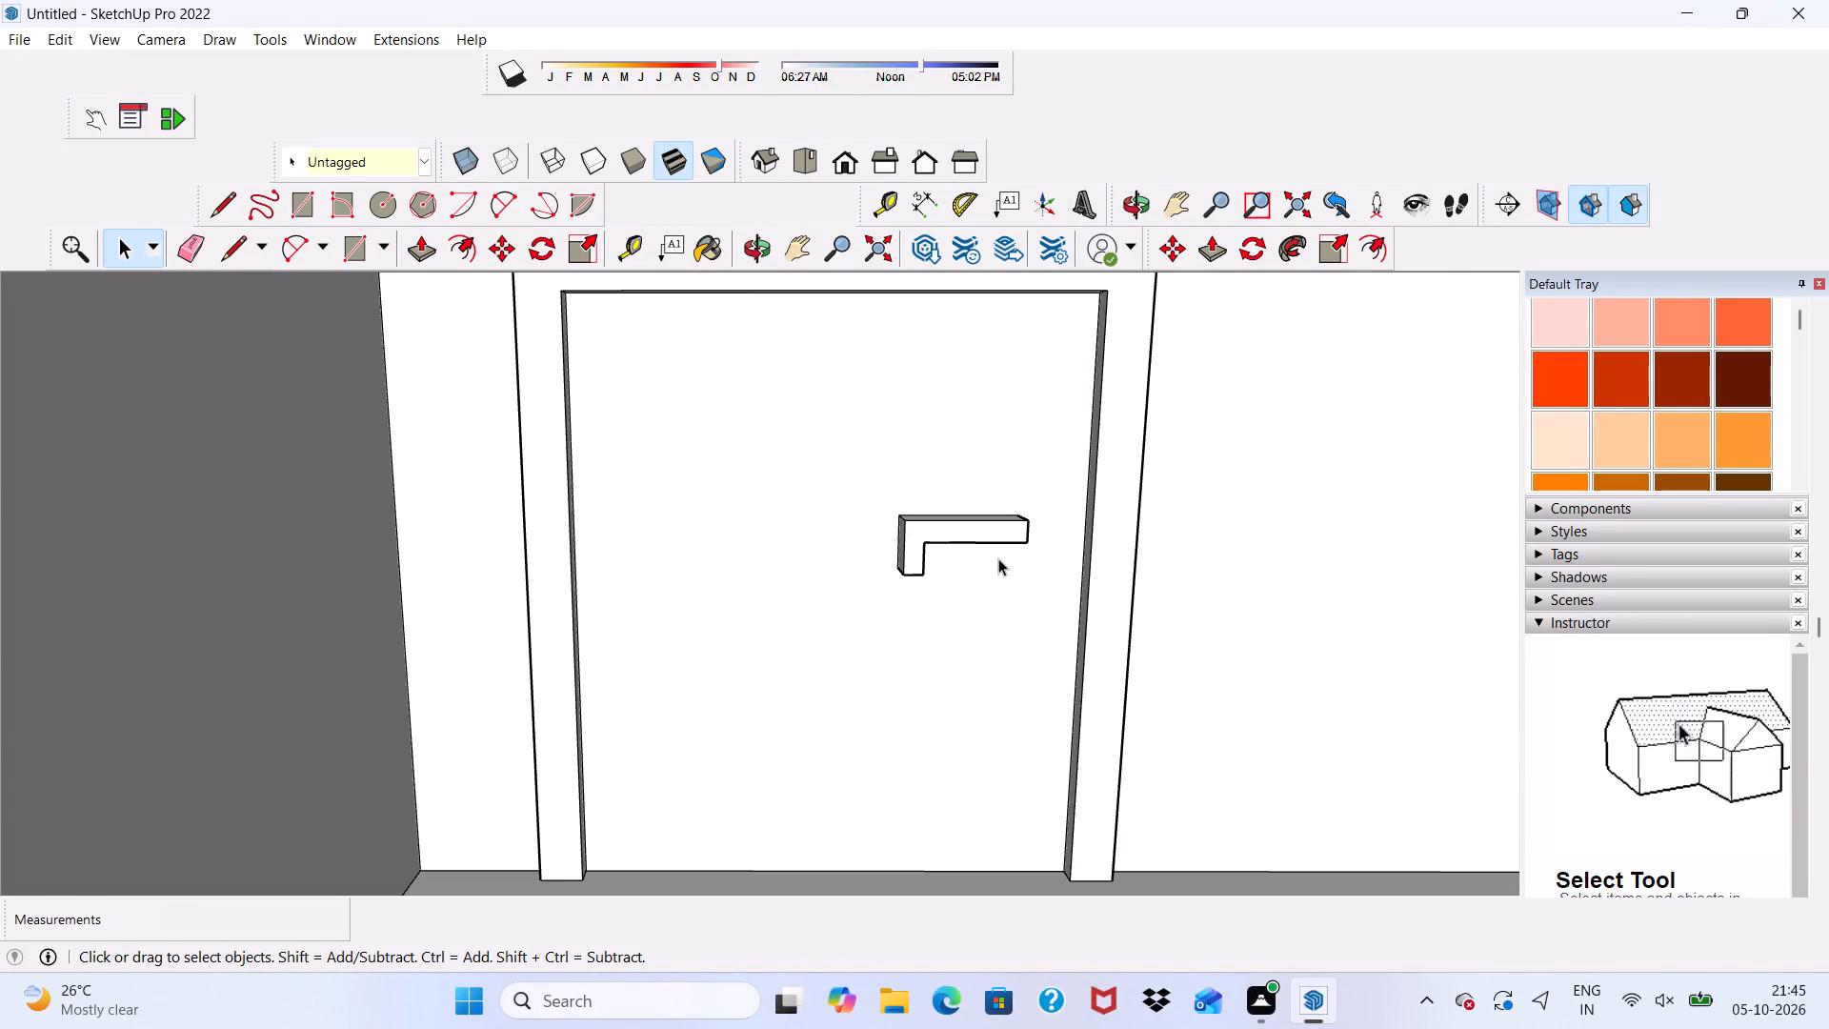
key("space")
scroll(998, 559, "down", 5)
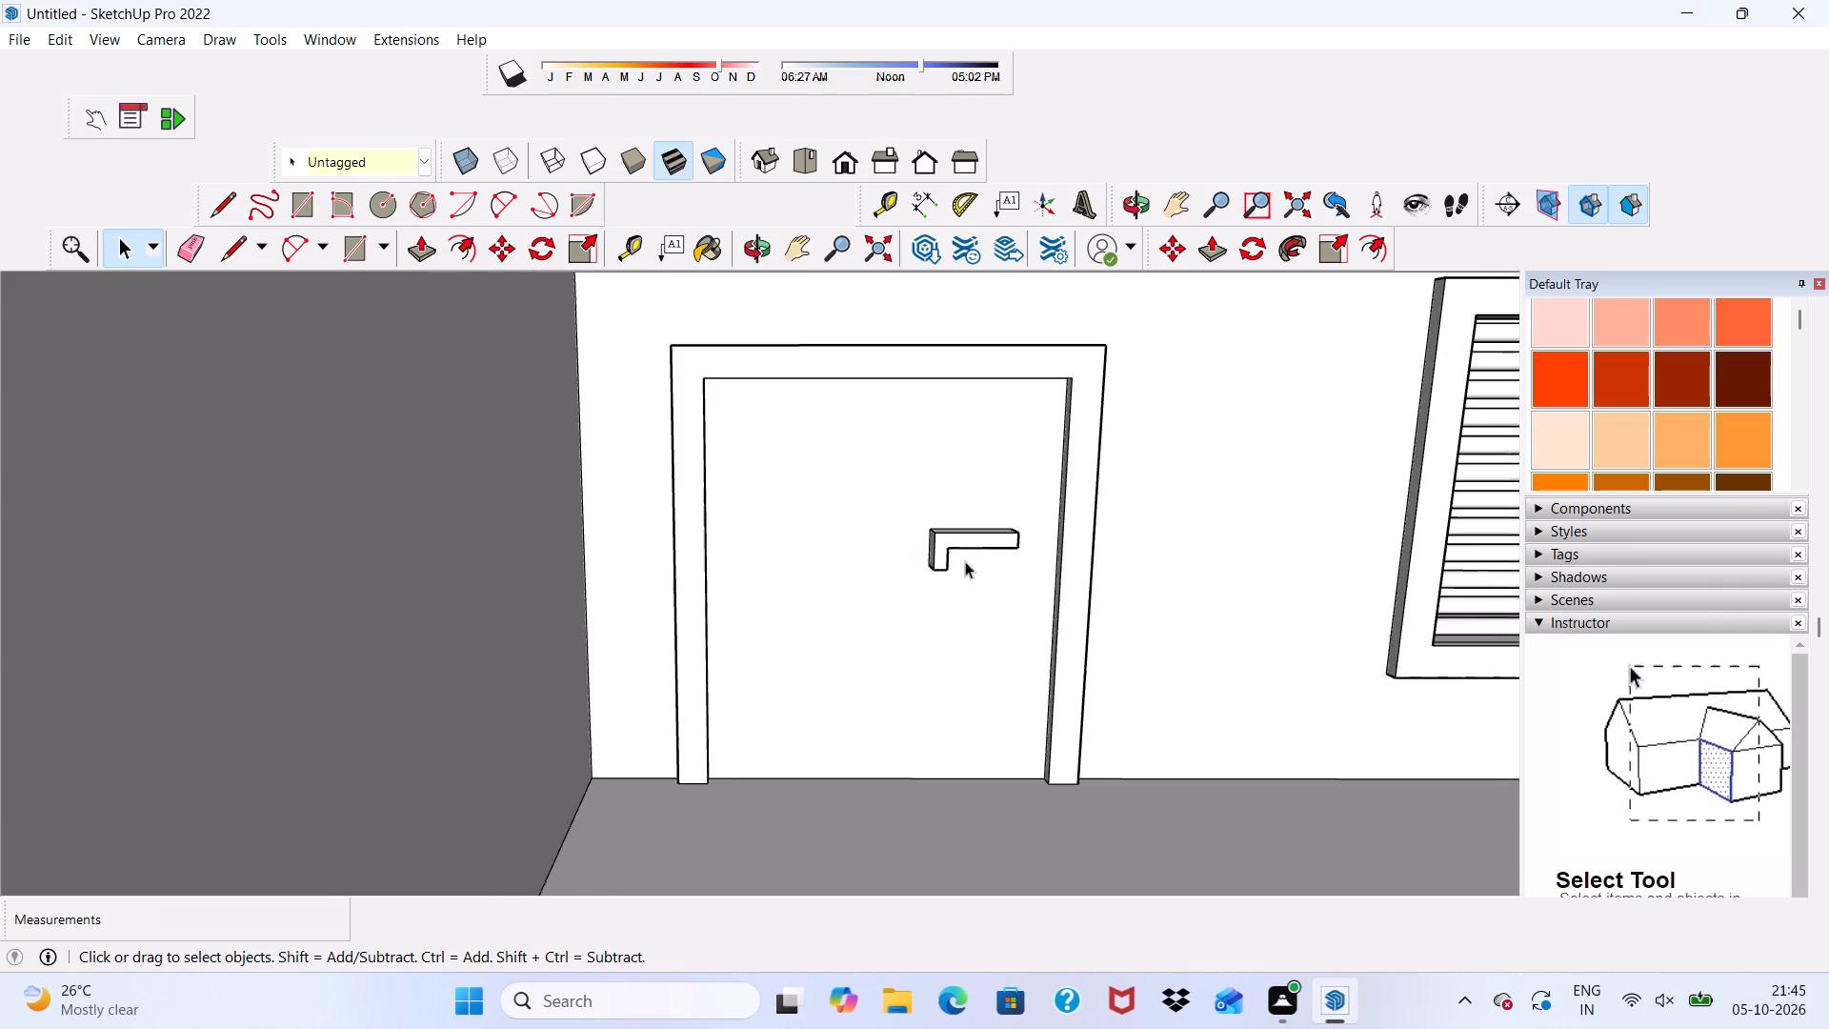
scroll(939, 564, "up", 1)
scroll(939, 564, "down", 9)
scroll(950, 578, "up", 1)
scroll(946, 592, "down", 7)
middle_click_drag(975, 635, 1084, 562)
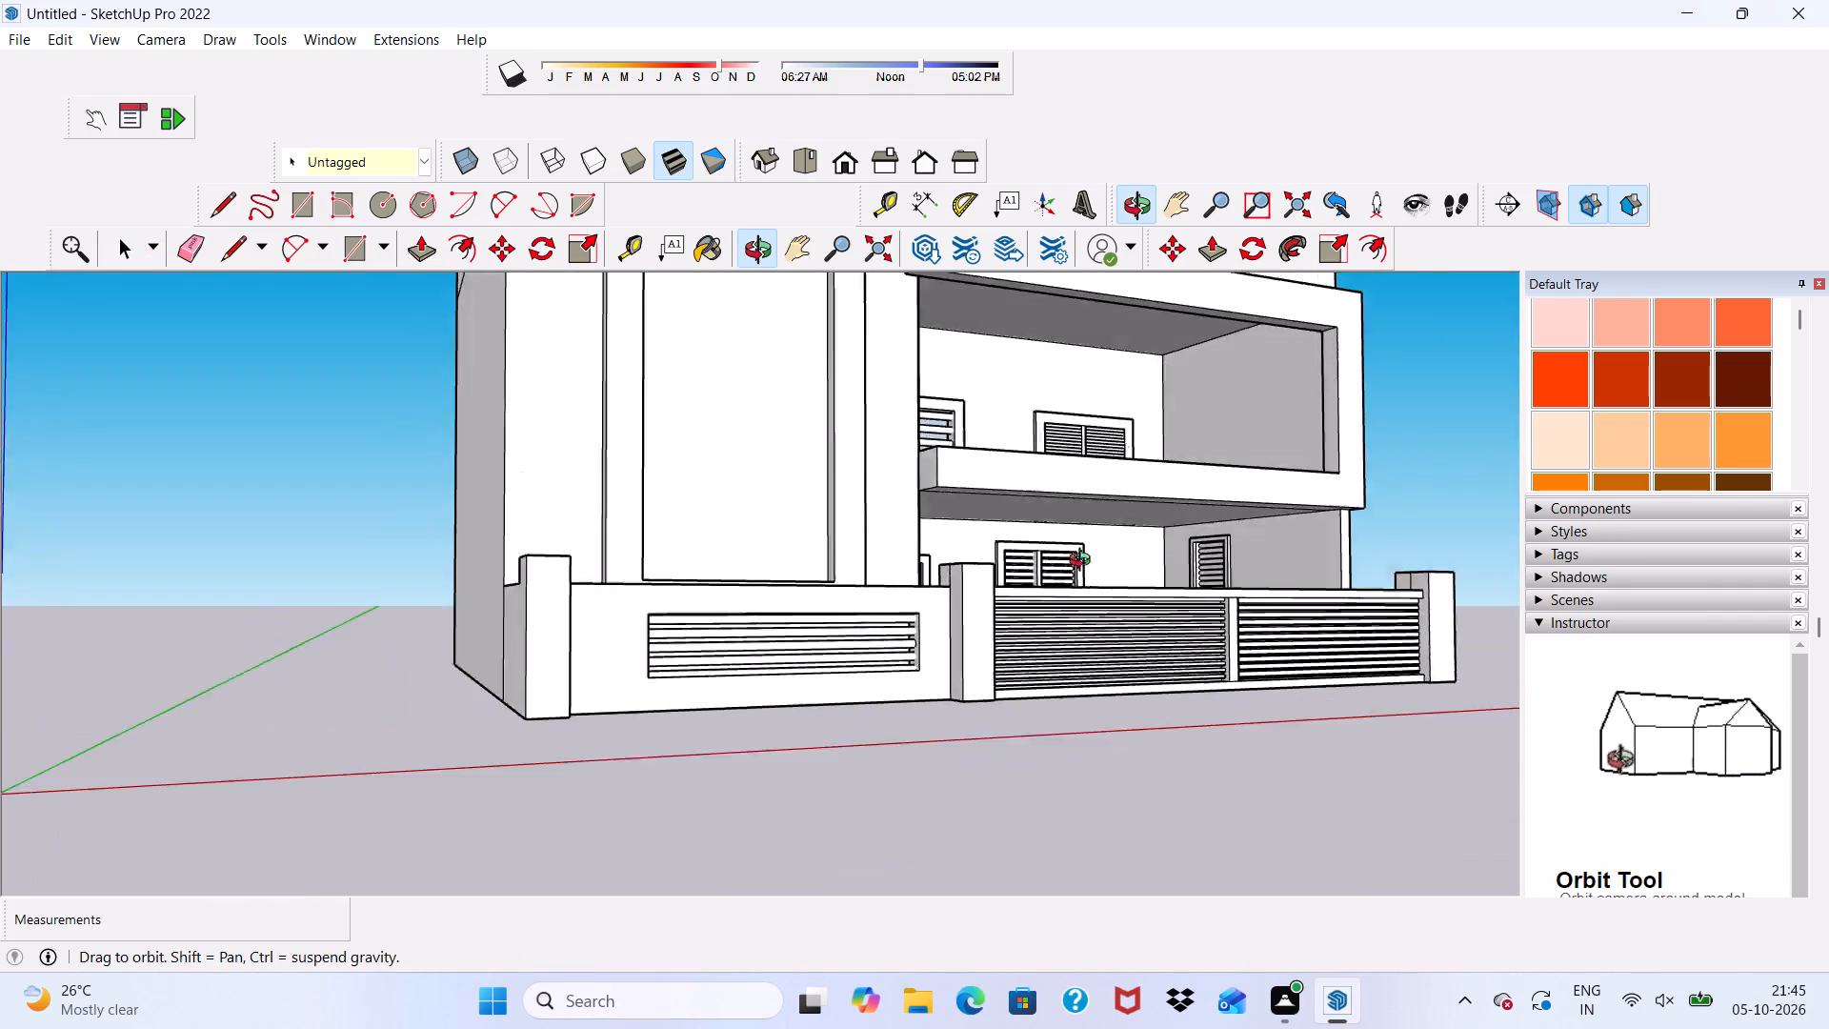
middle_click_drag(1084, 562, 986, 608)
middle_click(986, 608)
scroll(745, 614, "up", 7)
scroll(671, 599, "down", 5)
scroll(661, 615, "up", 1)
scroll(734, 556, "down", 4)
scroll(726, 568, "up", 1)
scroll(721, 577, "down", 3)
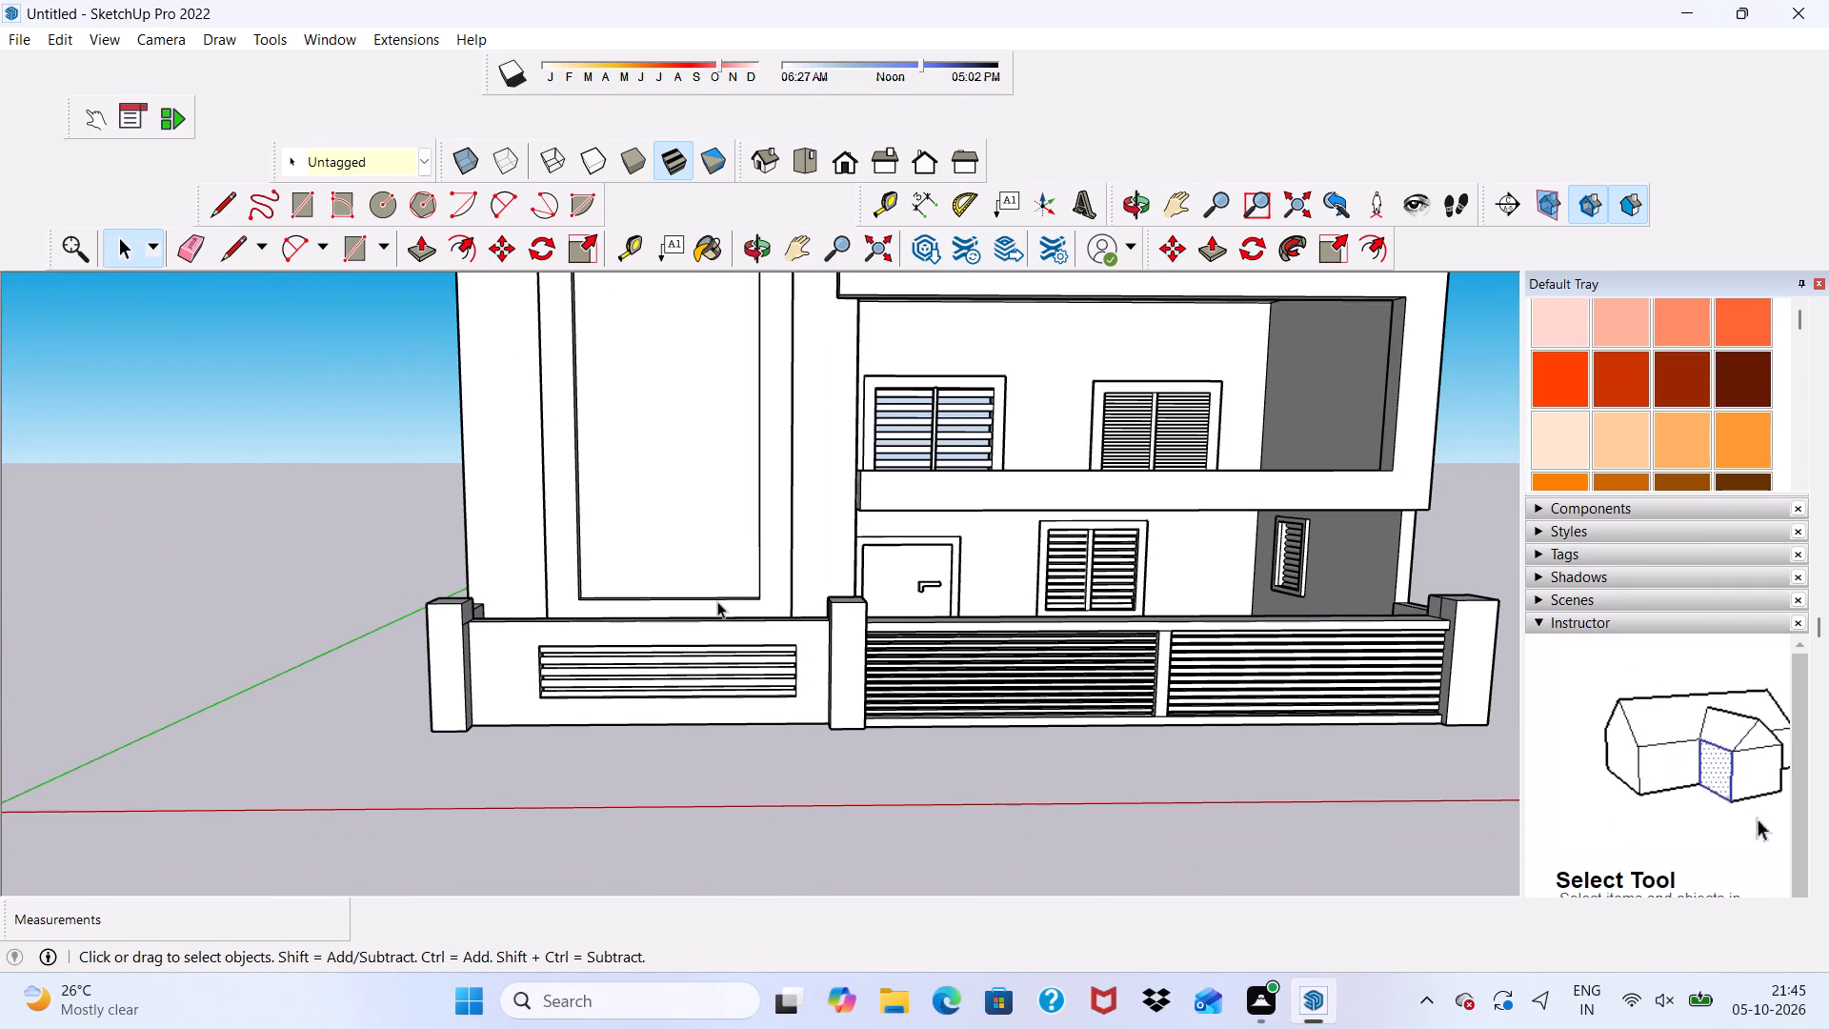
Erase the vertical seam line on the inner face of the left-side roof parapet, beside the tower block.
scroll(815, 687, "down", 8)
scroll(839, 764, "up", 1)
scroll(836, 767, "down", 2)
middle_click_drag(829, 785, 731, 736)
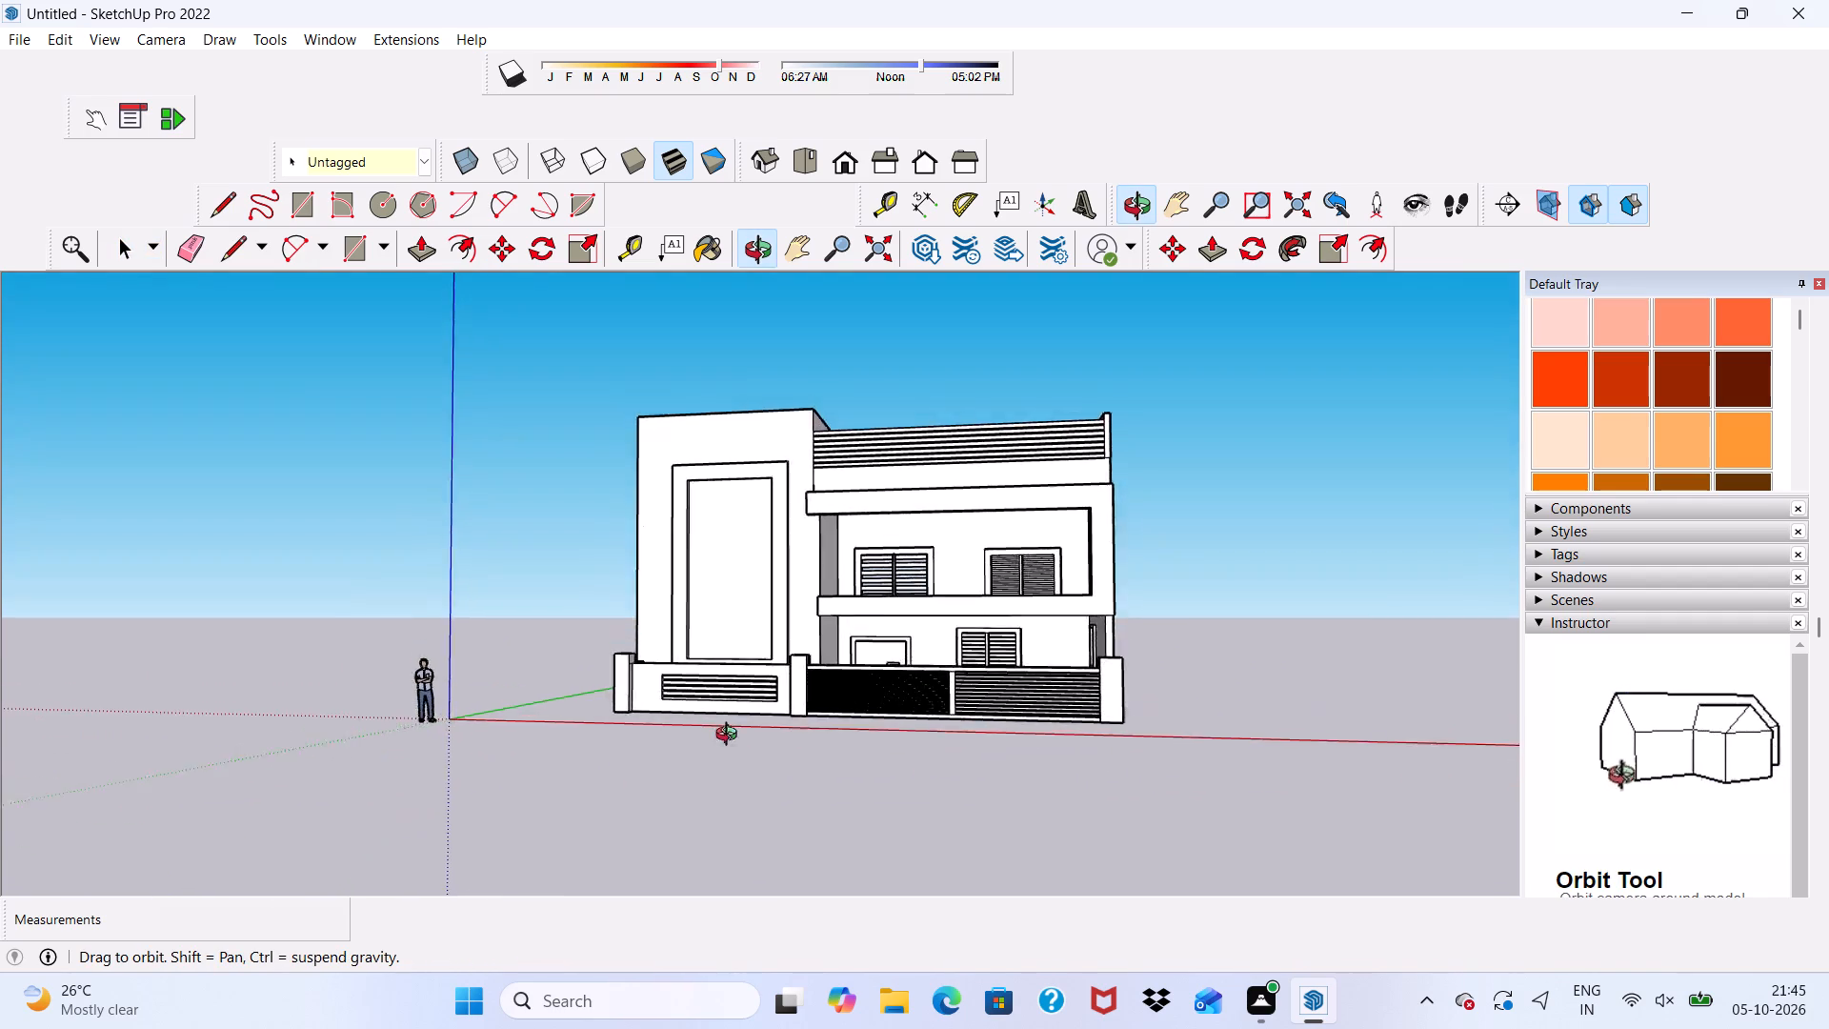
middle_click_drag(731, 736, 716, 812)
scroll(697, 278, "up", 6)
scroll(643, 676, "down", 1)
middle_click_drag(645, 675, 59, 694)
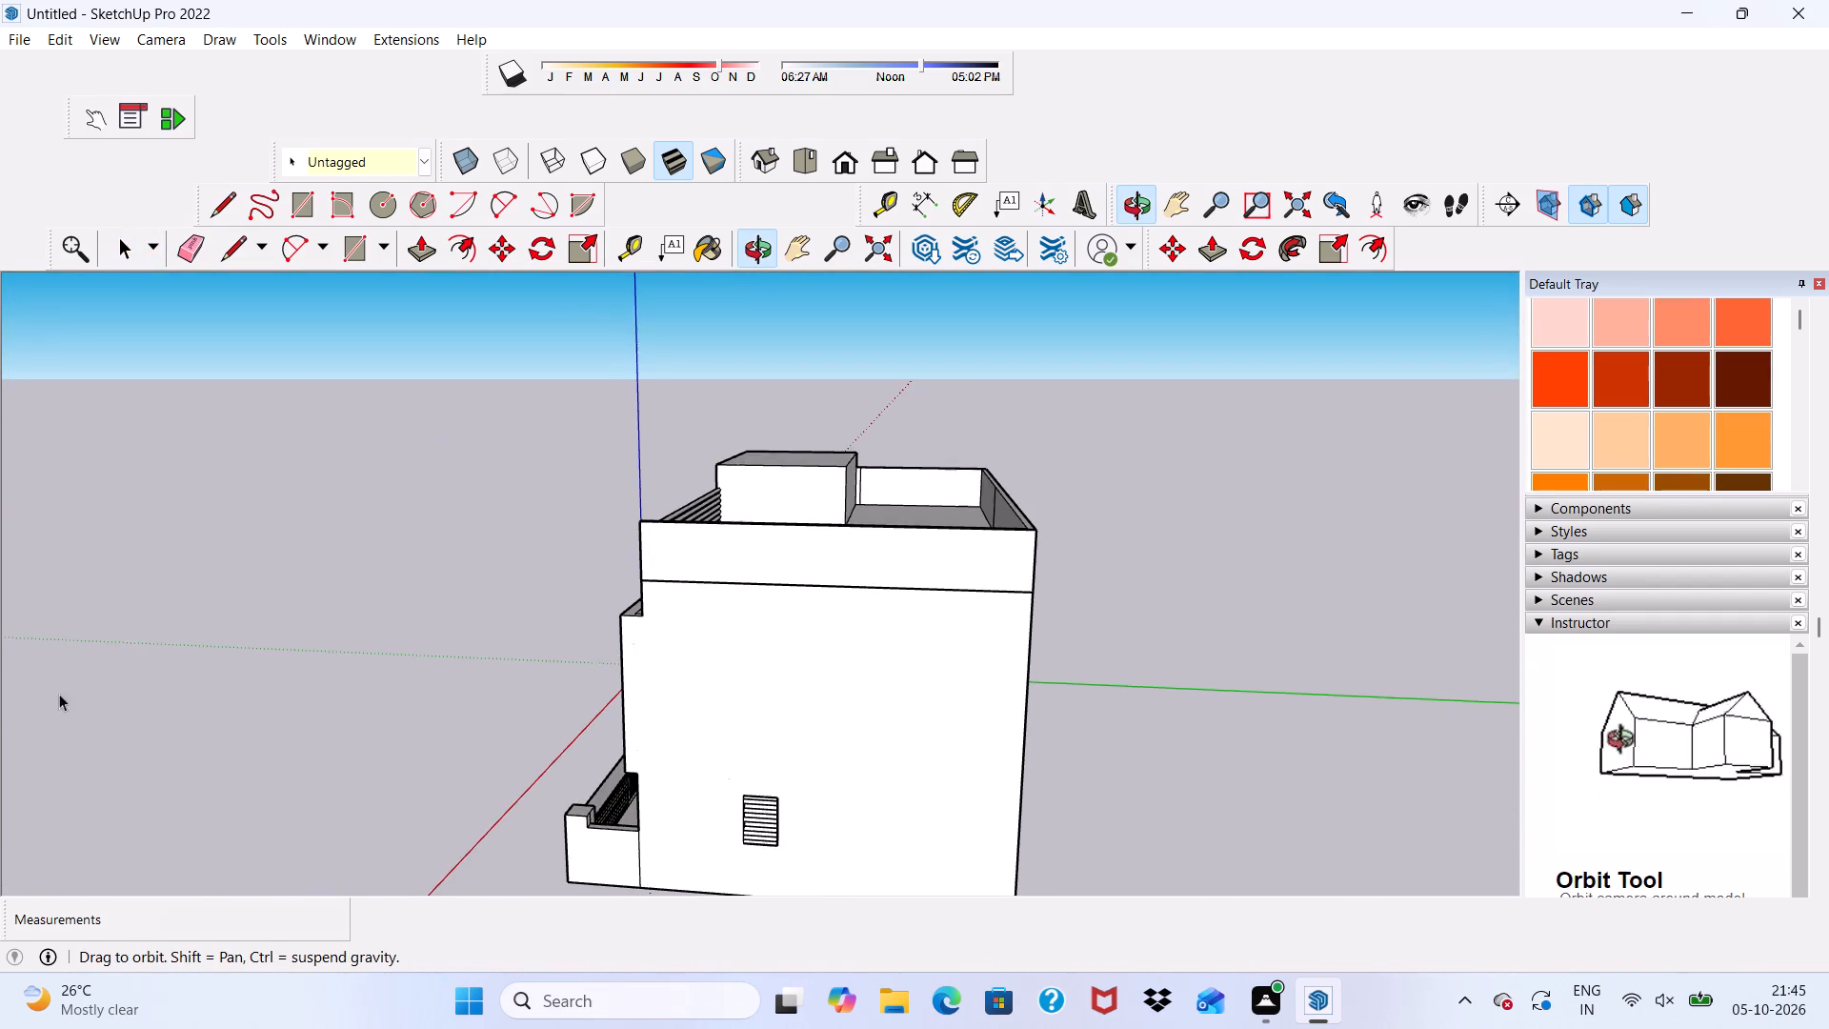
middle_click_drag(59, 694, 66, 684)
scroll(941, 404, "up", 10)
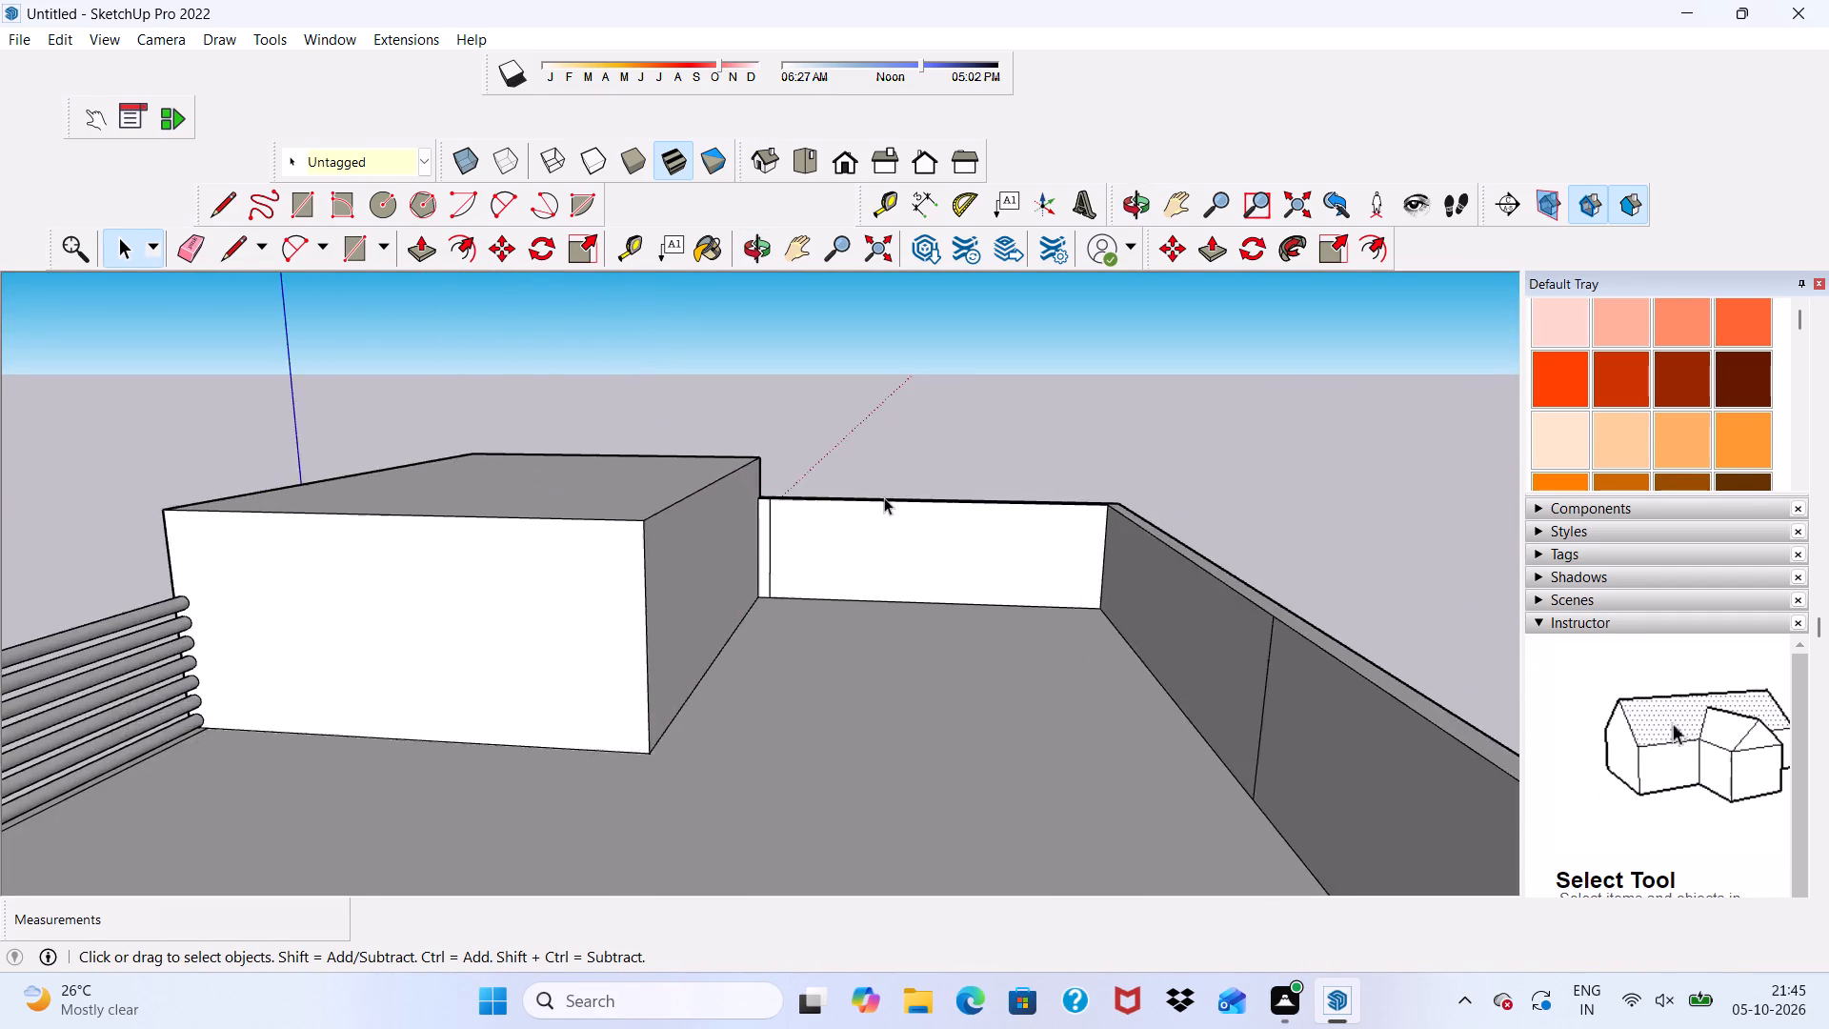
scroll(884, 497, "up", 6)
scroll(786, 541, "down", 3)
middle_click_drag(739, 537, 586, 601)
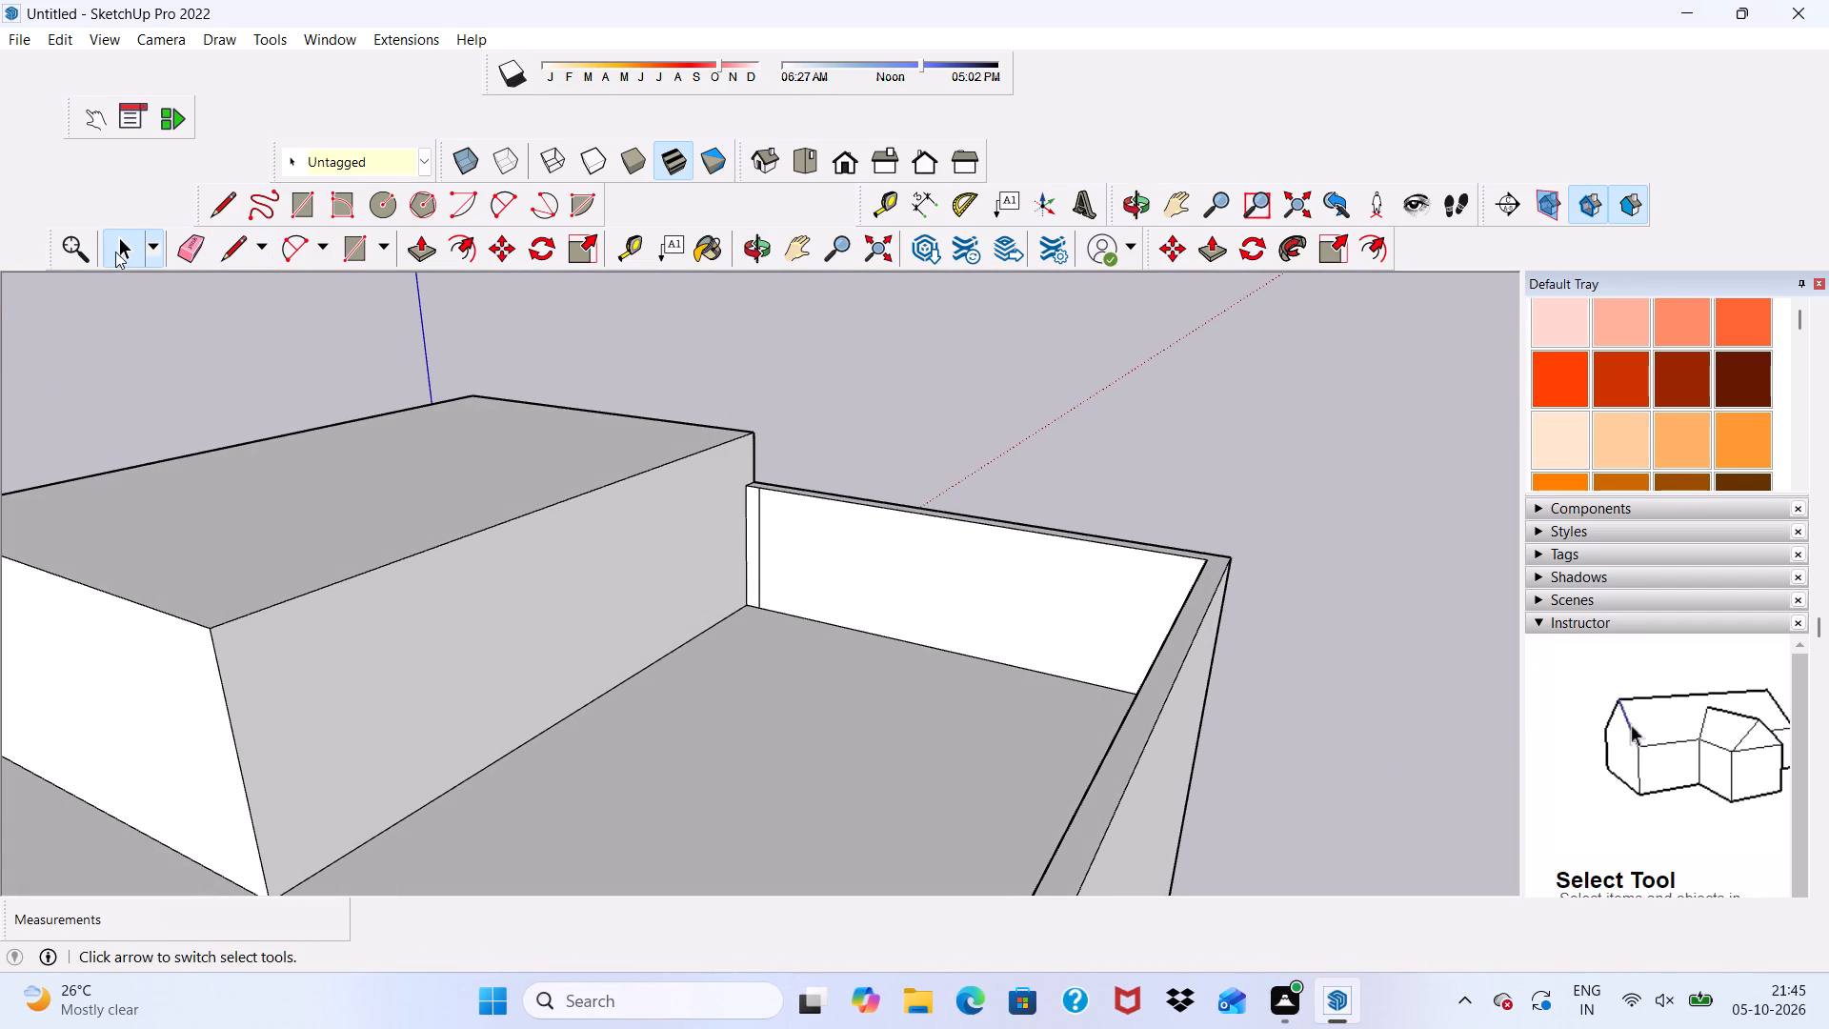
left_click(189, 251)
scroll(838, 683, "up", 5)
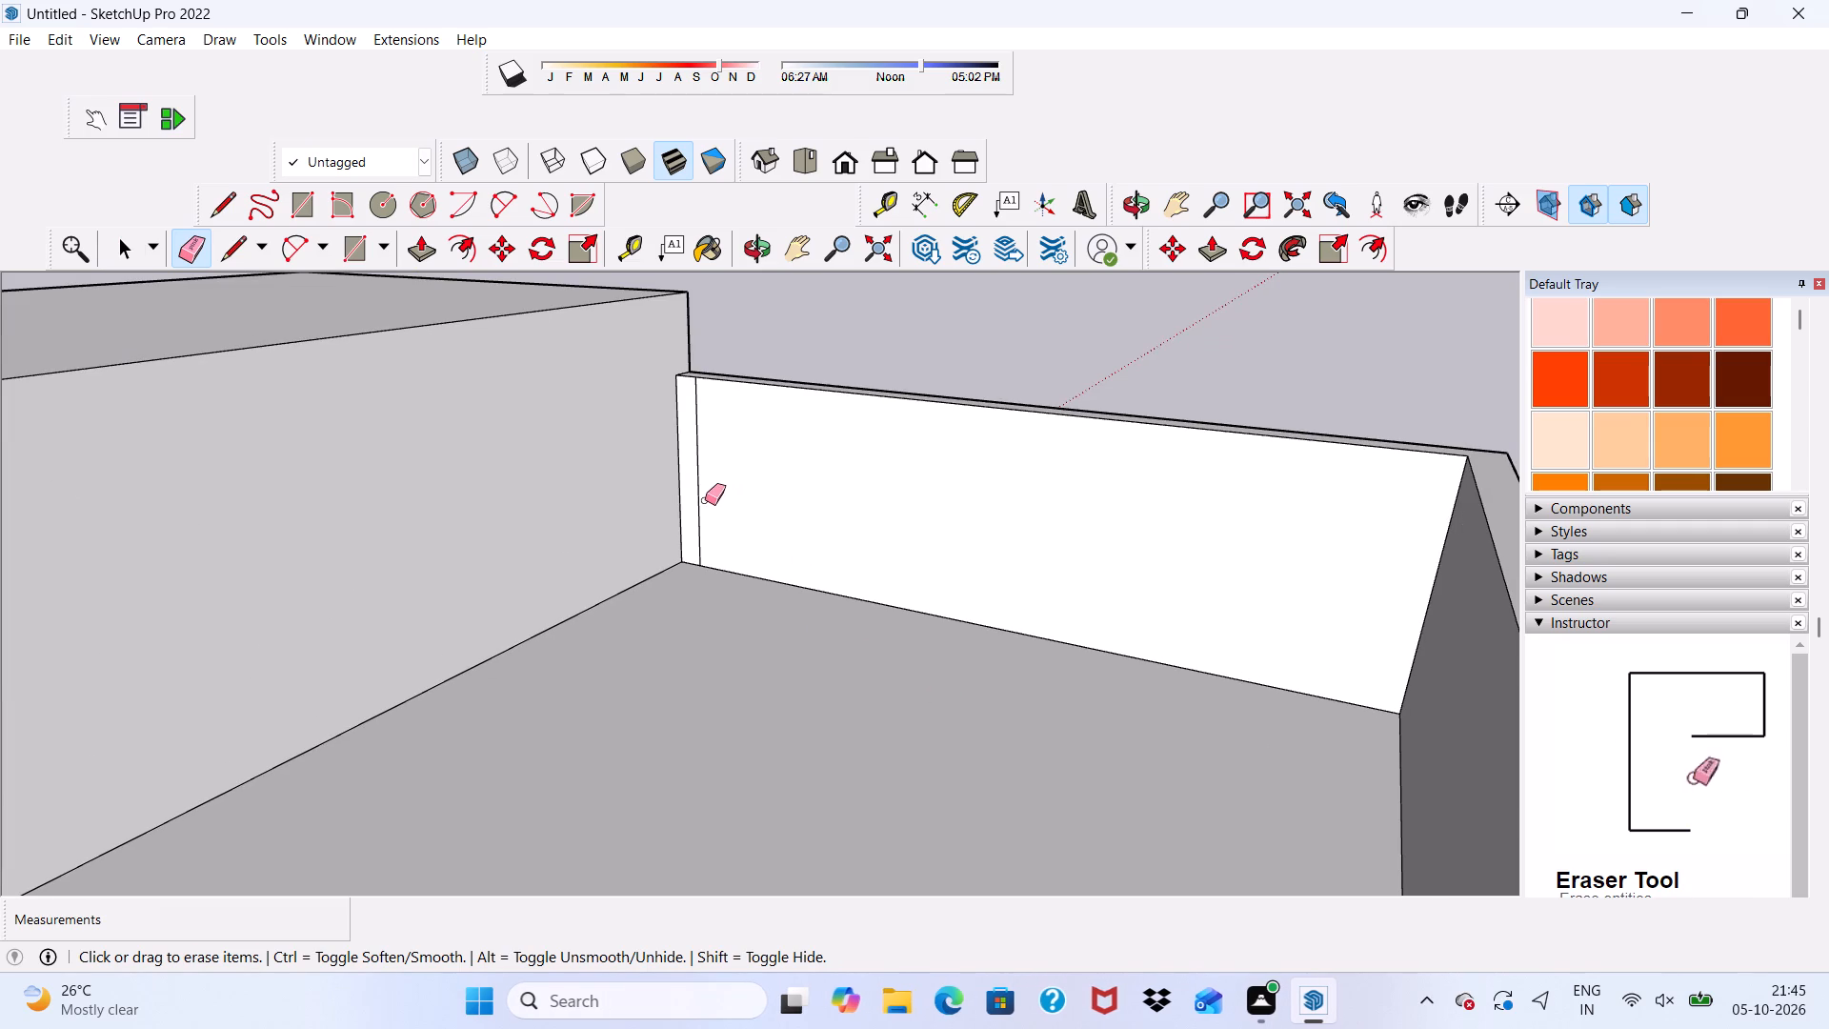
left_click(696, 499)
Erase the vertical seam line partway along the inner face of the long rear roof parapet.
scroll(696, 499, "down", 4)
middle_click_drag(696, 499, 1054, 585)
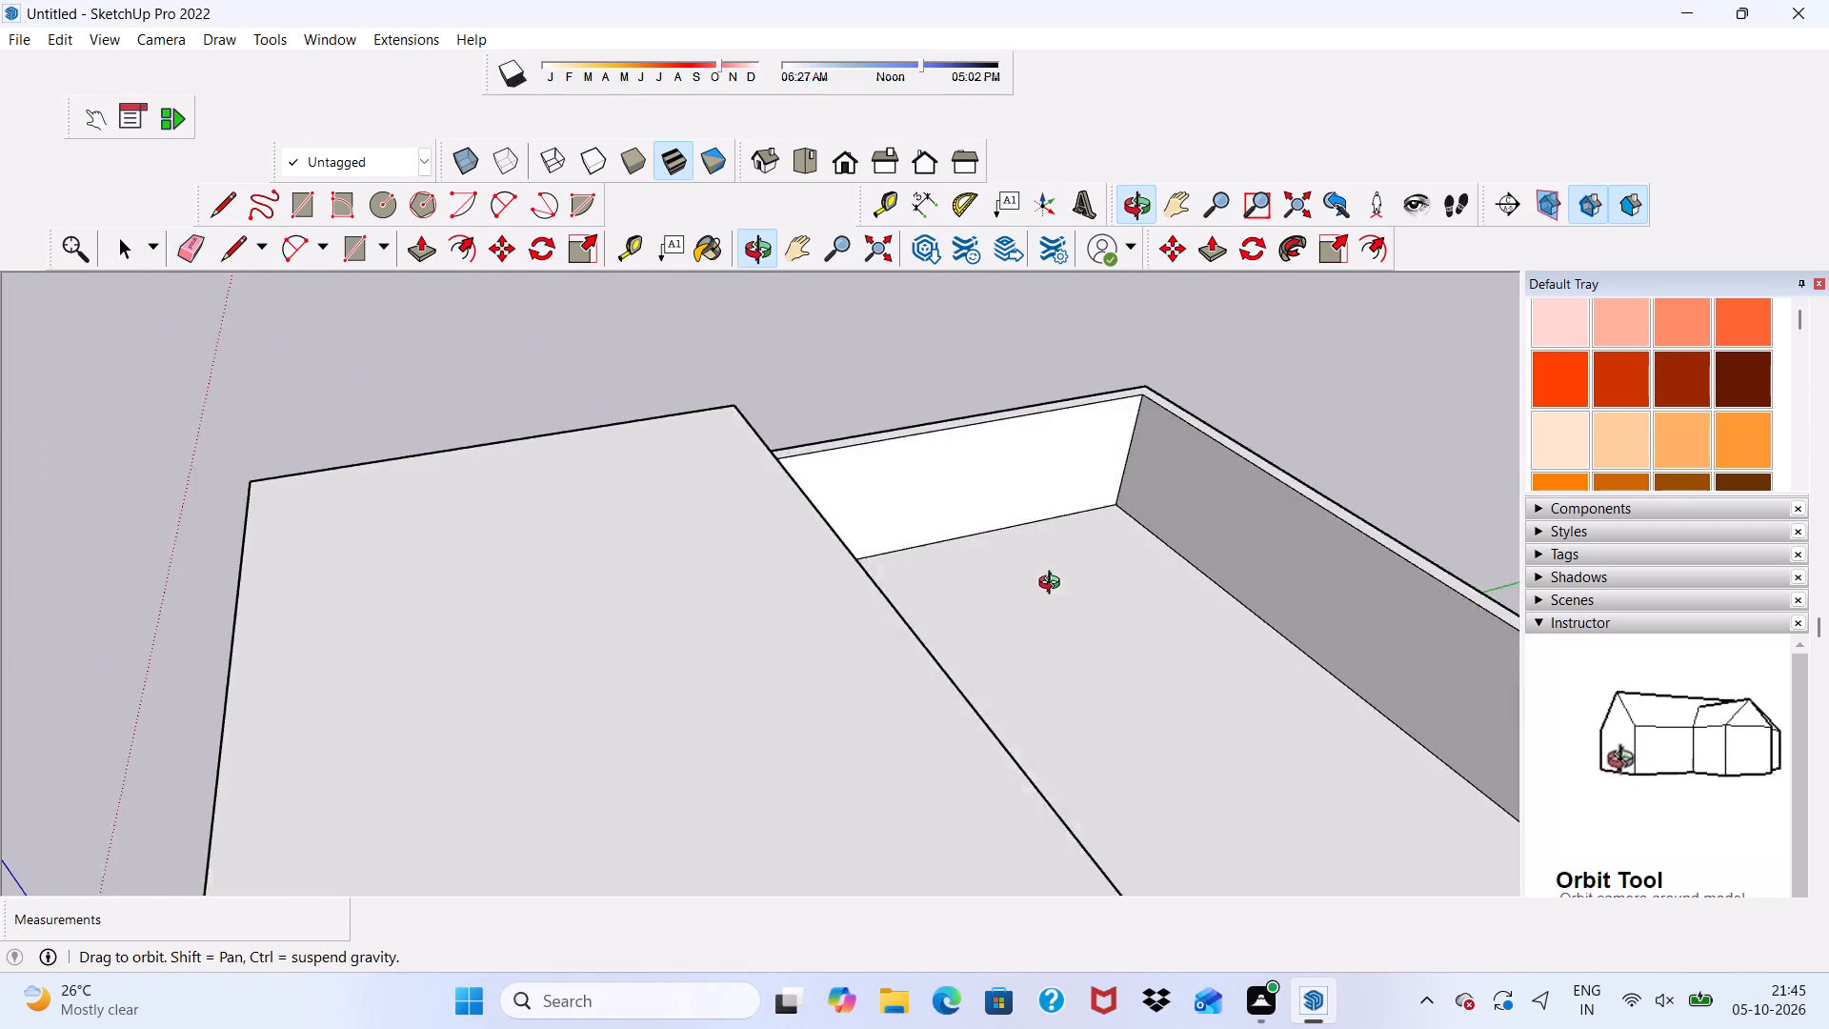
middle_click_drag(1054, 585, 1057, 579)
scroll(1120, 491, "up", 3)
scroll(905, 445, "down", 6)
middle_click_drag(836, 541, 634, 734)
scroll(811, 575, "up", 6)
scroll(723, 606, "down", 4)
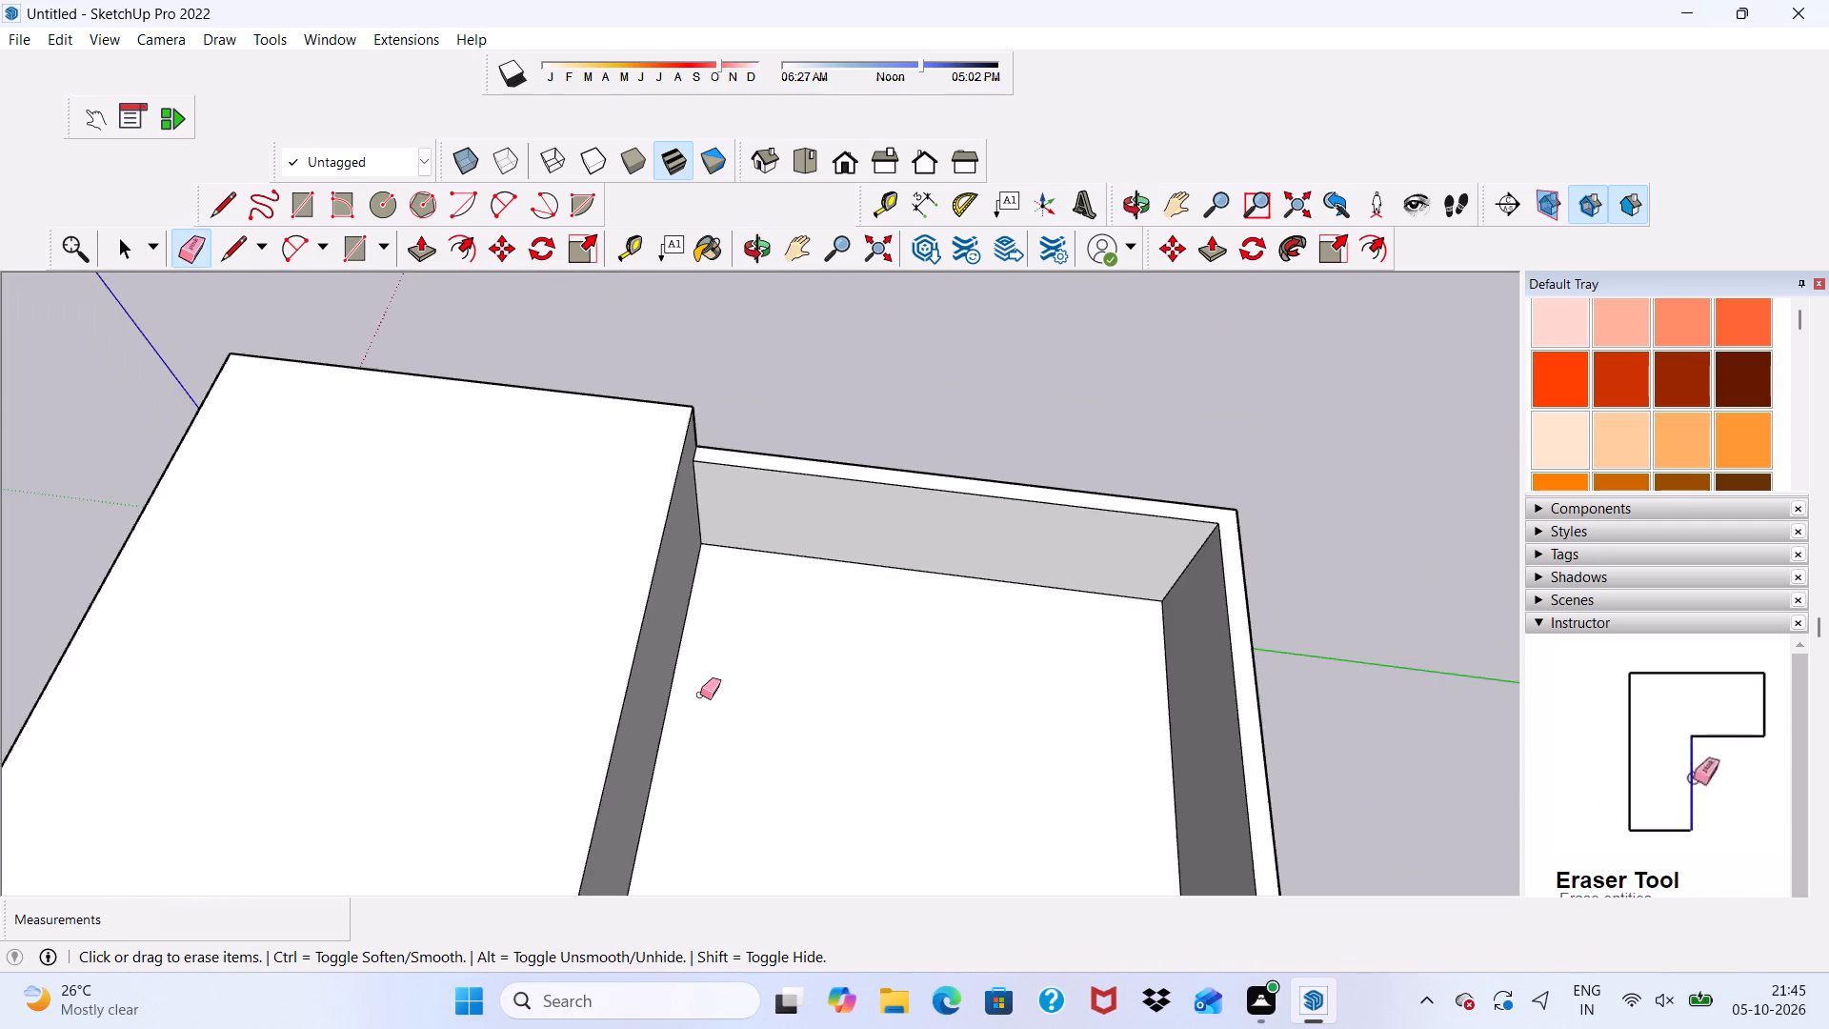
scroll(700, 695, "down", 2)
middle_click_drag(707, 710, 1120, 692)
scroll(648, 571, "down", 8)
scroll(939, 643, "up", 3)
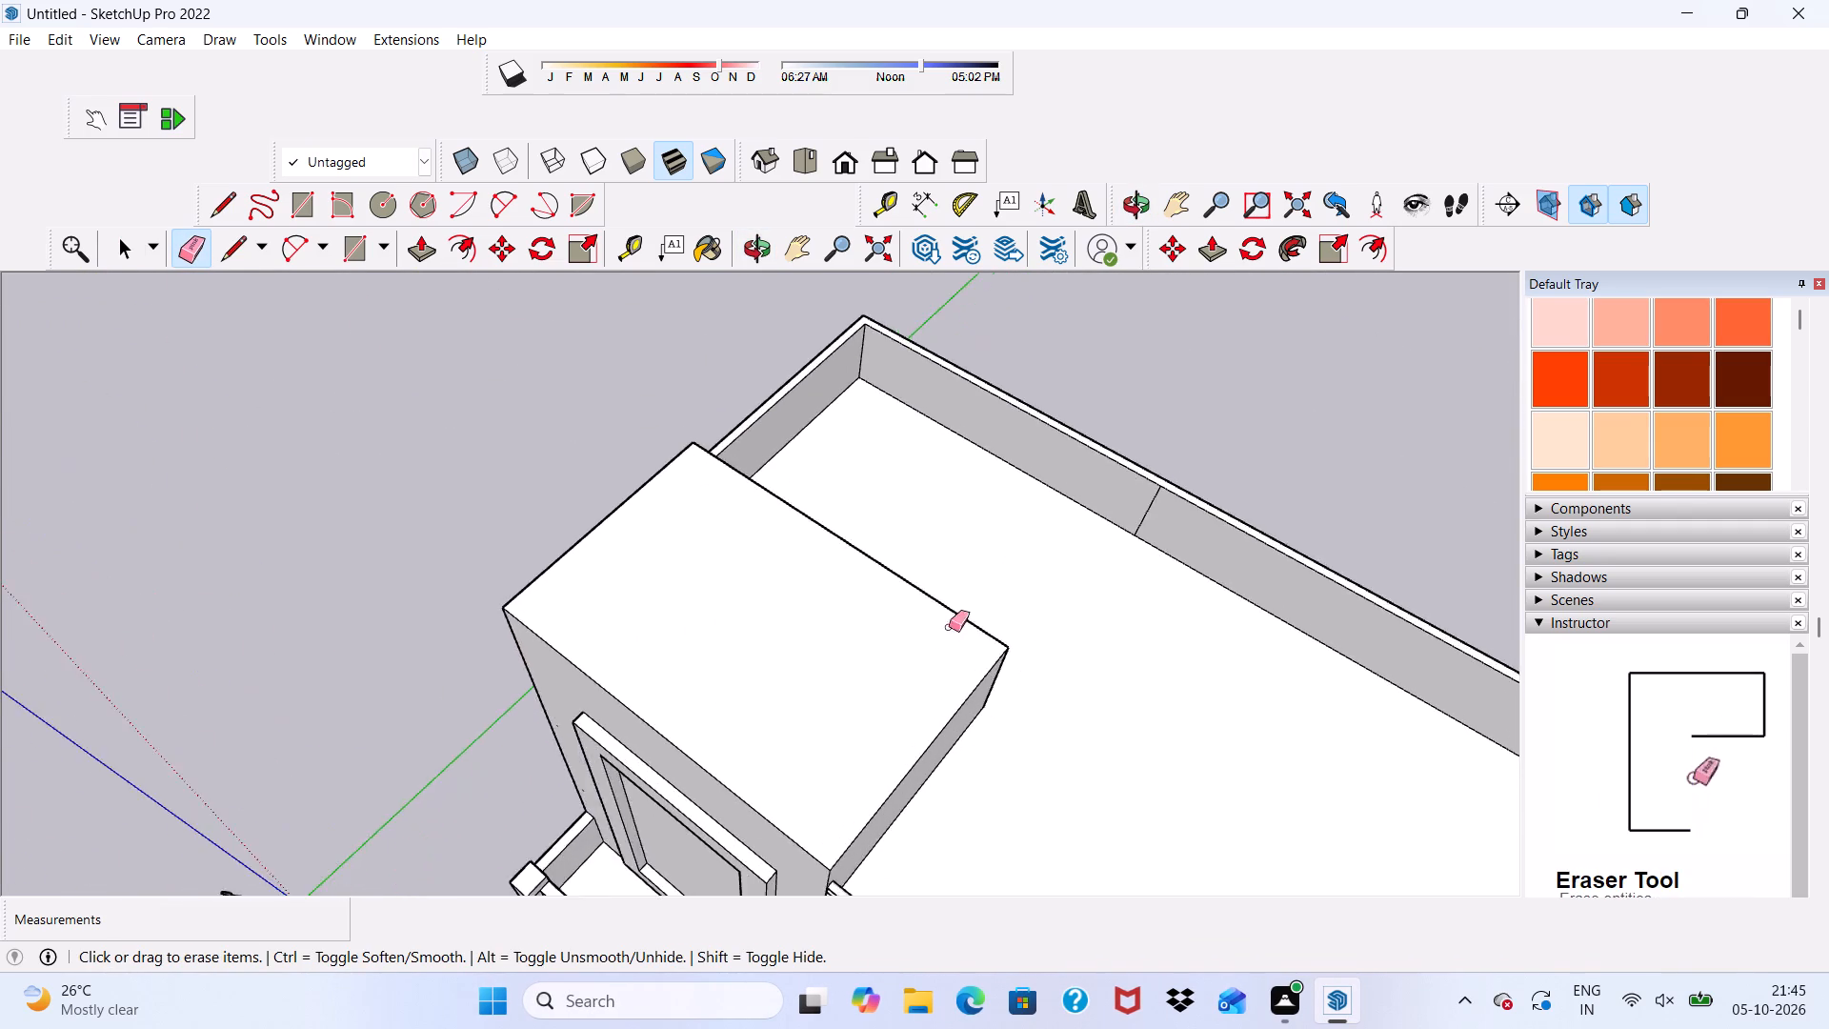
scroll(949, 627, "up", 4)
left_click(1204, 490)
scroll(1098, 550, "down", 6)
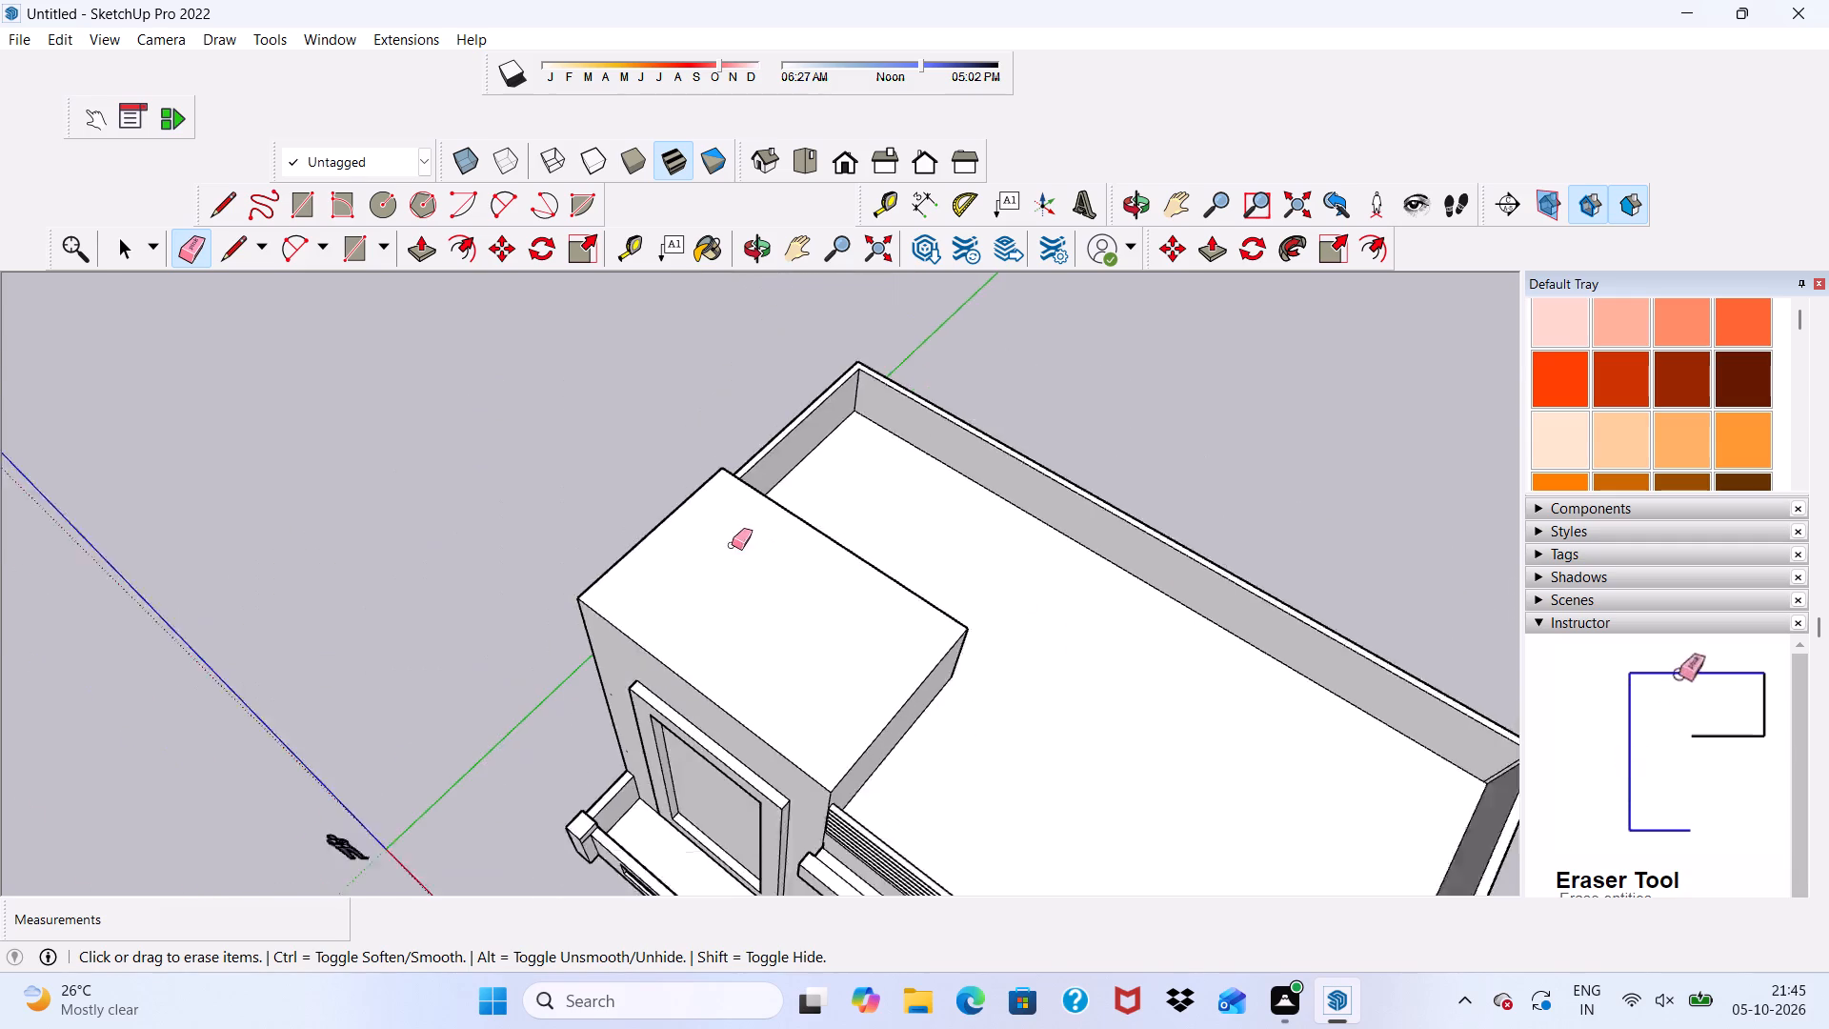
Erase the inner-face seam and the top-surface seam at the rear parapet's corner farthest from the tower block.
scroll(732, 545, "down", 5)
middle_click_drag(721, 556, 1075, 576)
scroll(1115, 380, "up", 16)
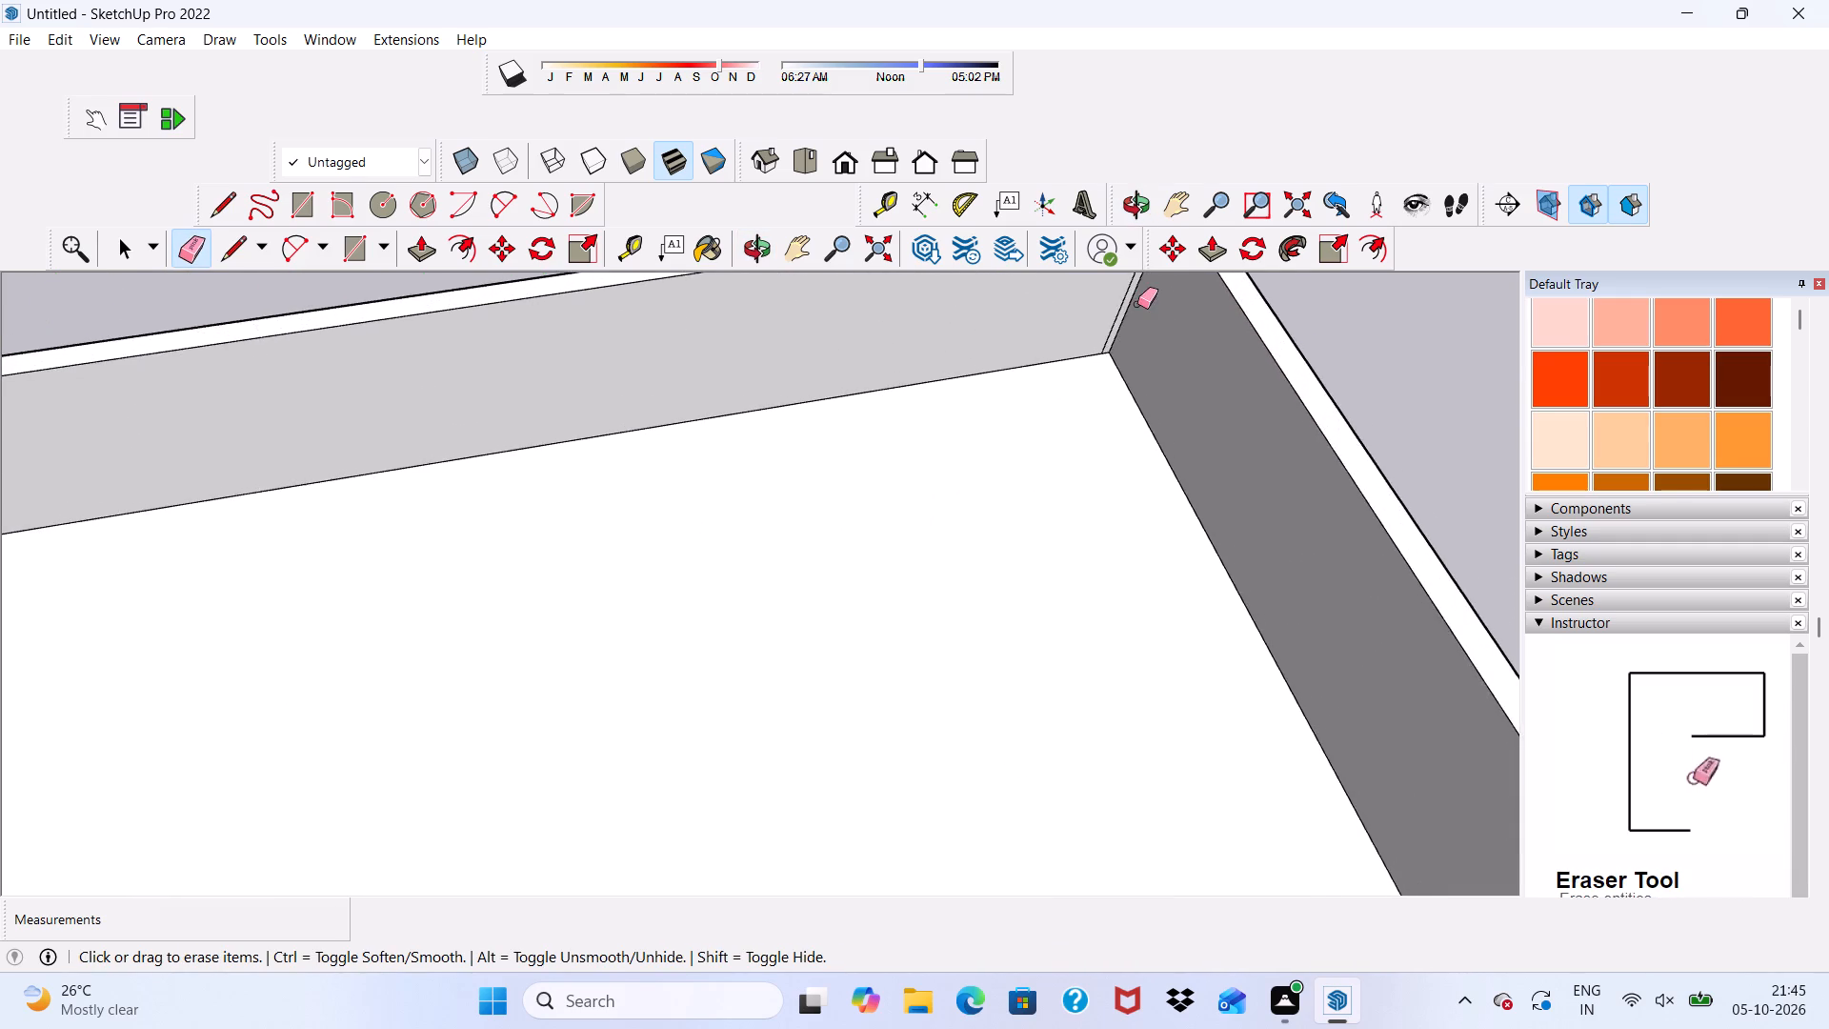
scroll(1137, 304, "up", 2)
scroll(839, 637, "down", 6)
scroll(836, 690, "up", 1)
scroll(1090, 378, "up", 6)
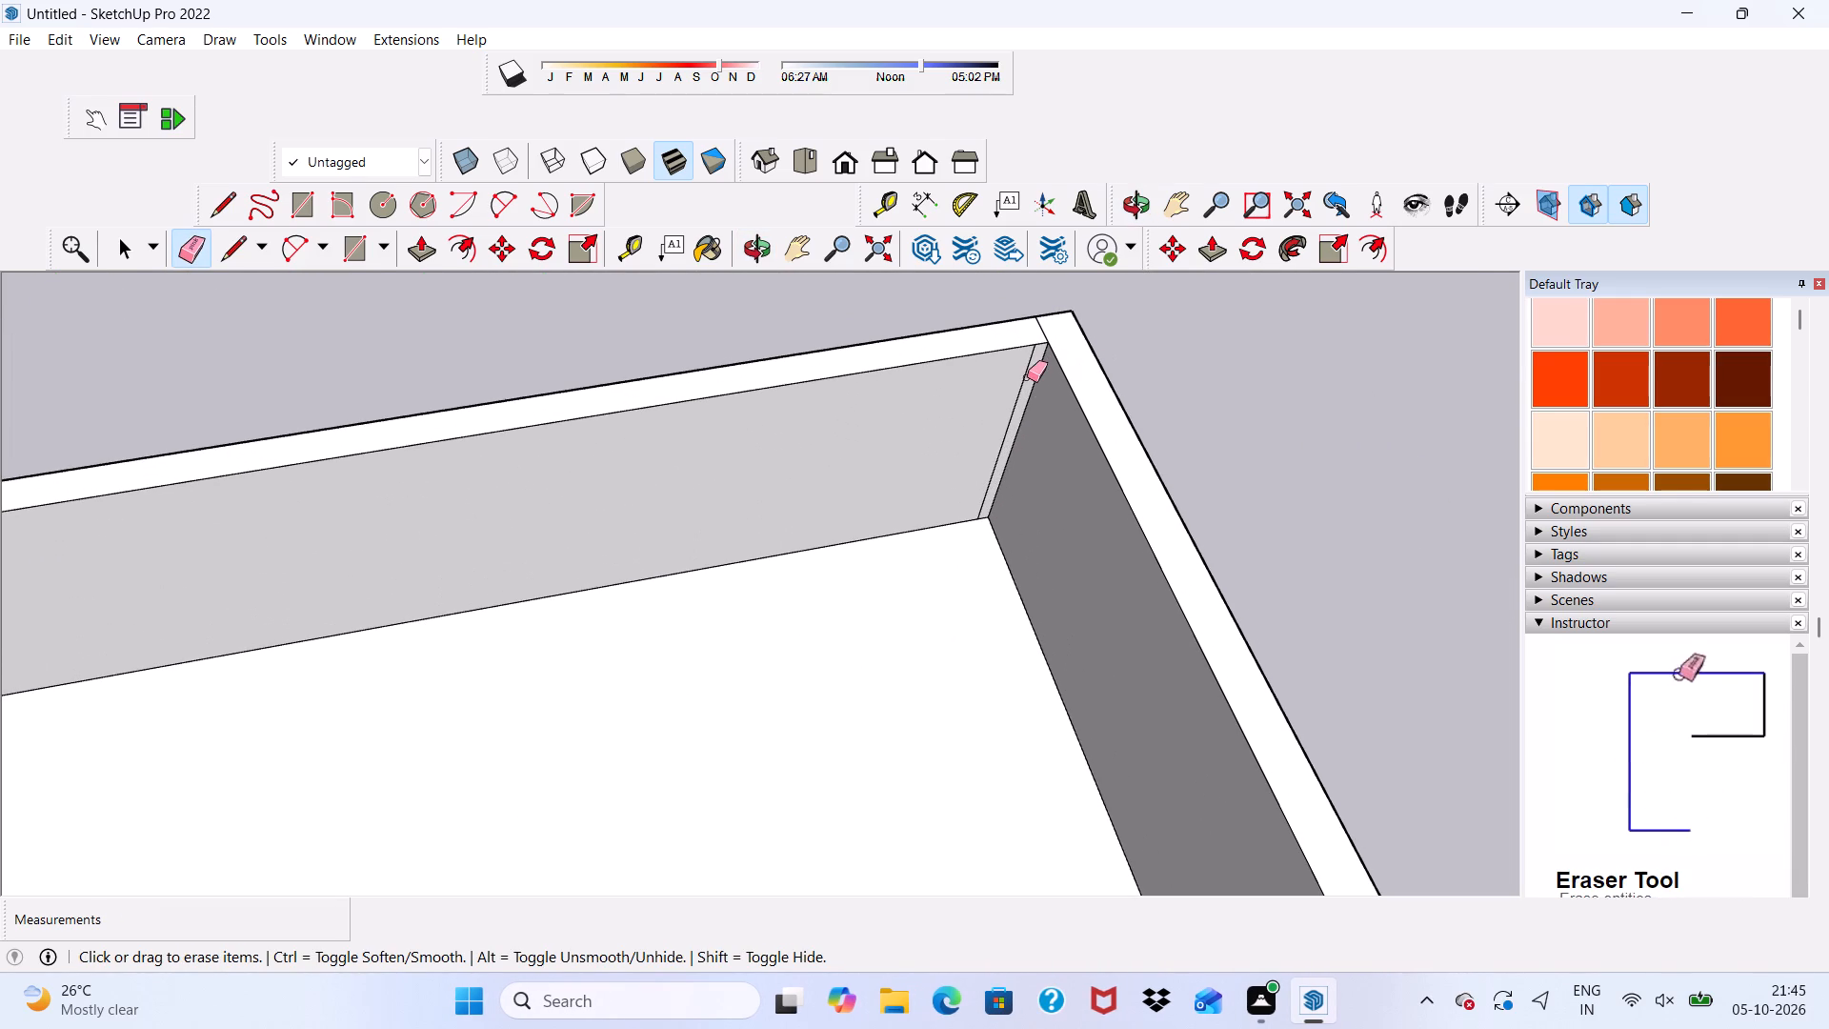
left_click(1025, 377)
left_click(1039, 329)
scroll(940, 417, "down", 9)
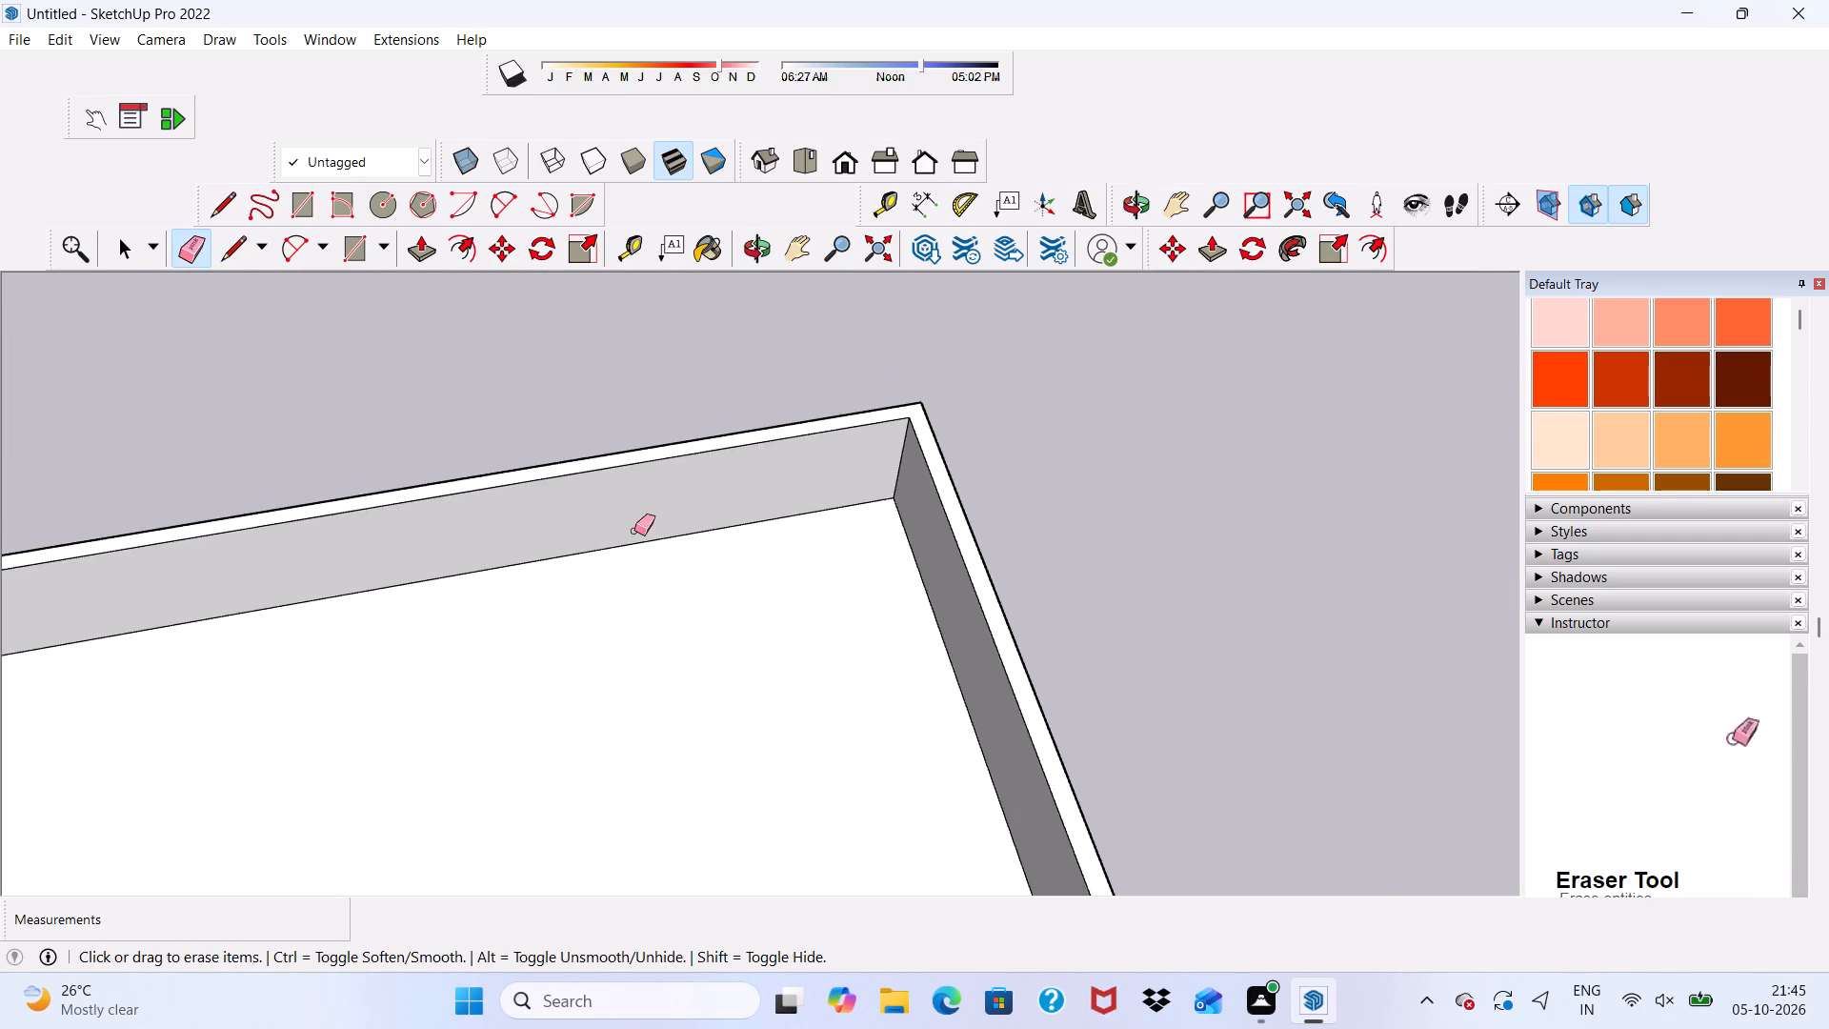
middle_click_drag(634, 531, 885, 470)
scroll(817, 515, "down", 2)
scroll(756, 555, "up", 1)
scroll(756, 555, "down", 8)
middle_click_drag(919, 641, 465, 420)
scroll(463, 420, "up", 3)
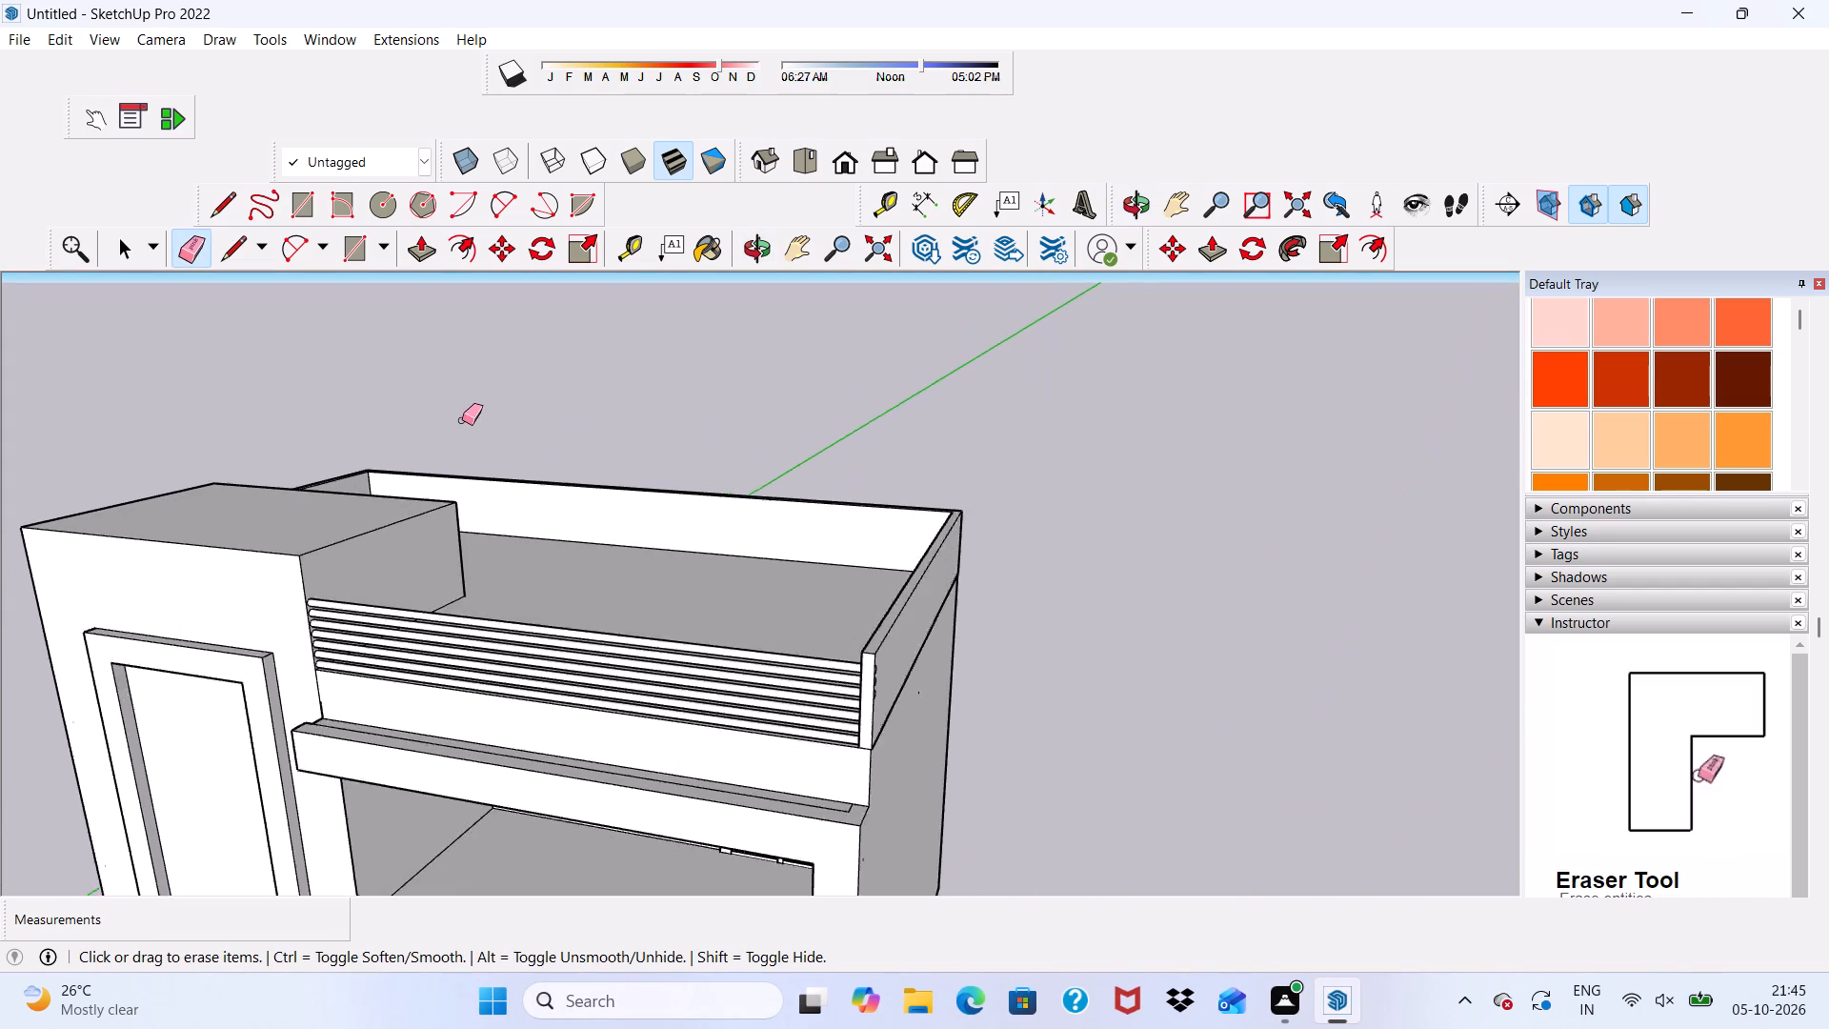
scroll(462, 420, "up", 1)
key("space")
Examine the front roof railing and the adjoining side parapet from the side and the front.
scroll(368, 536, "down", 10)
middle_click_drag(570, 754, 564, 561)
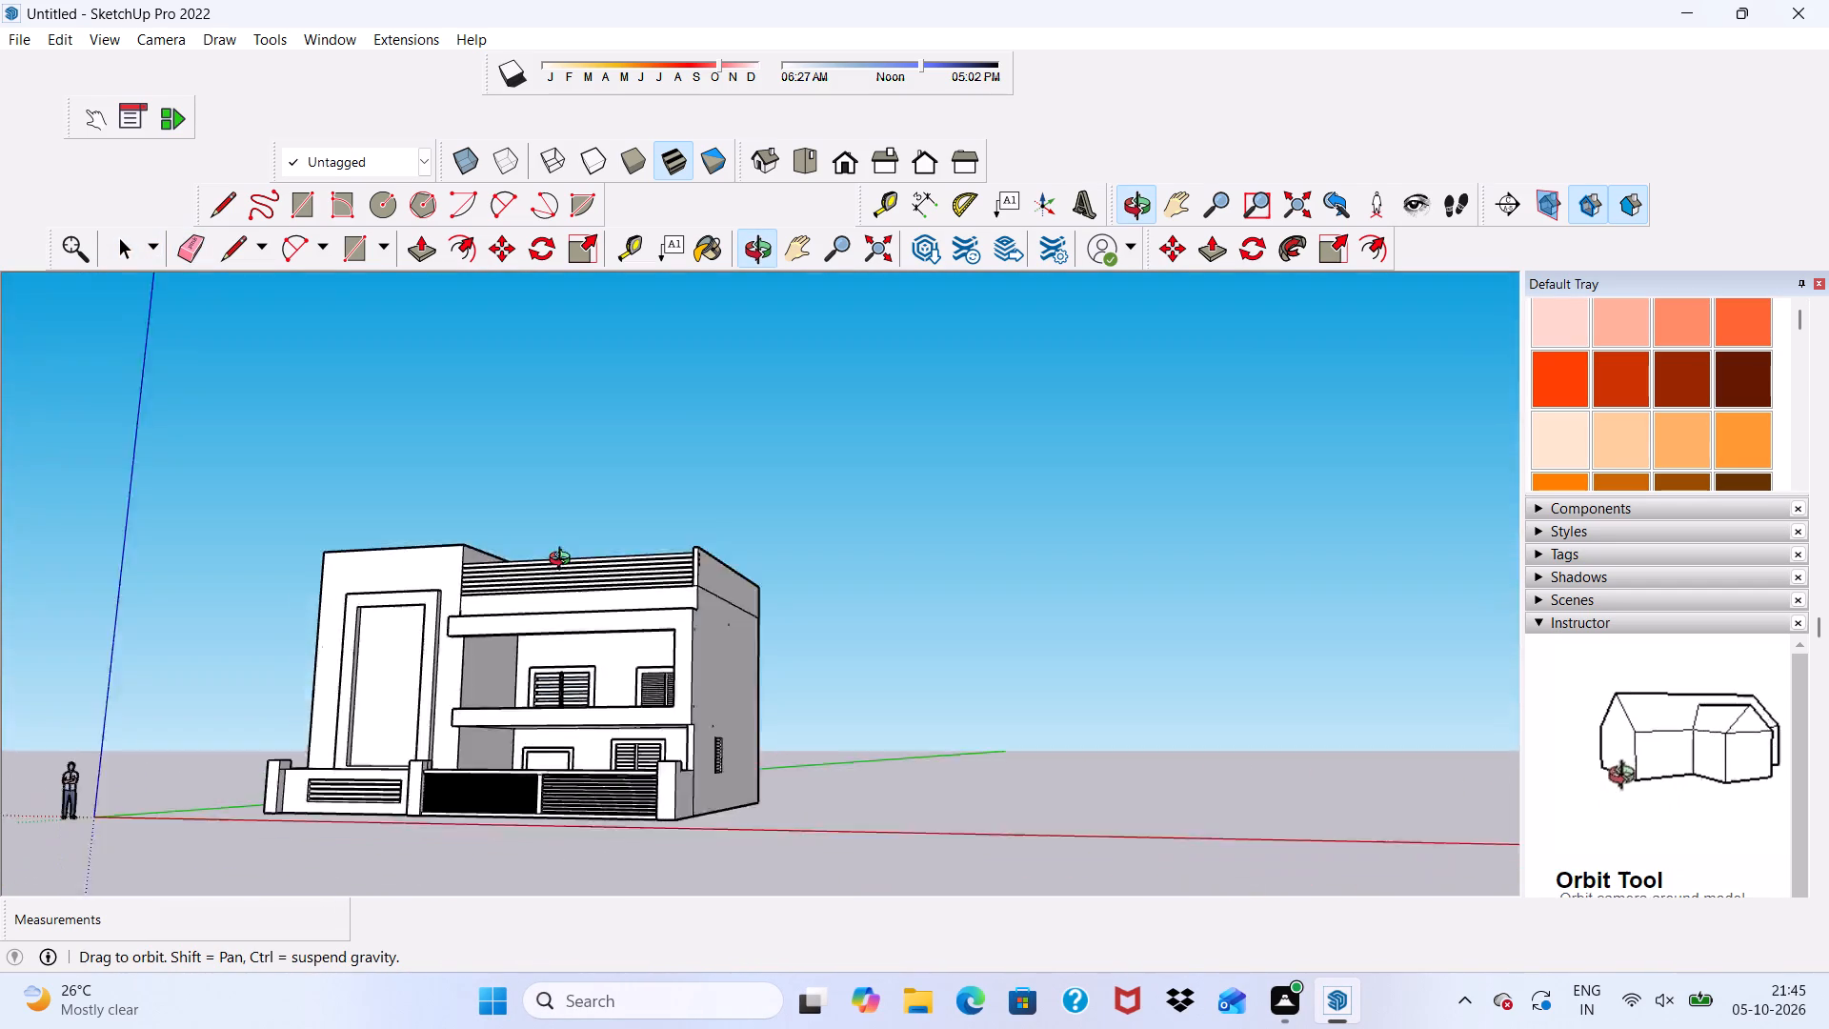
middle_click_drag(564, 561, 478, 656)
scroll(754, 582, "up", 8)
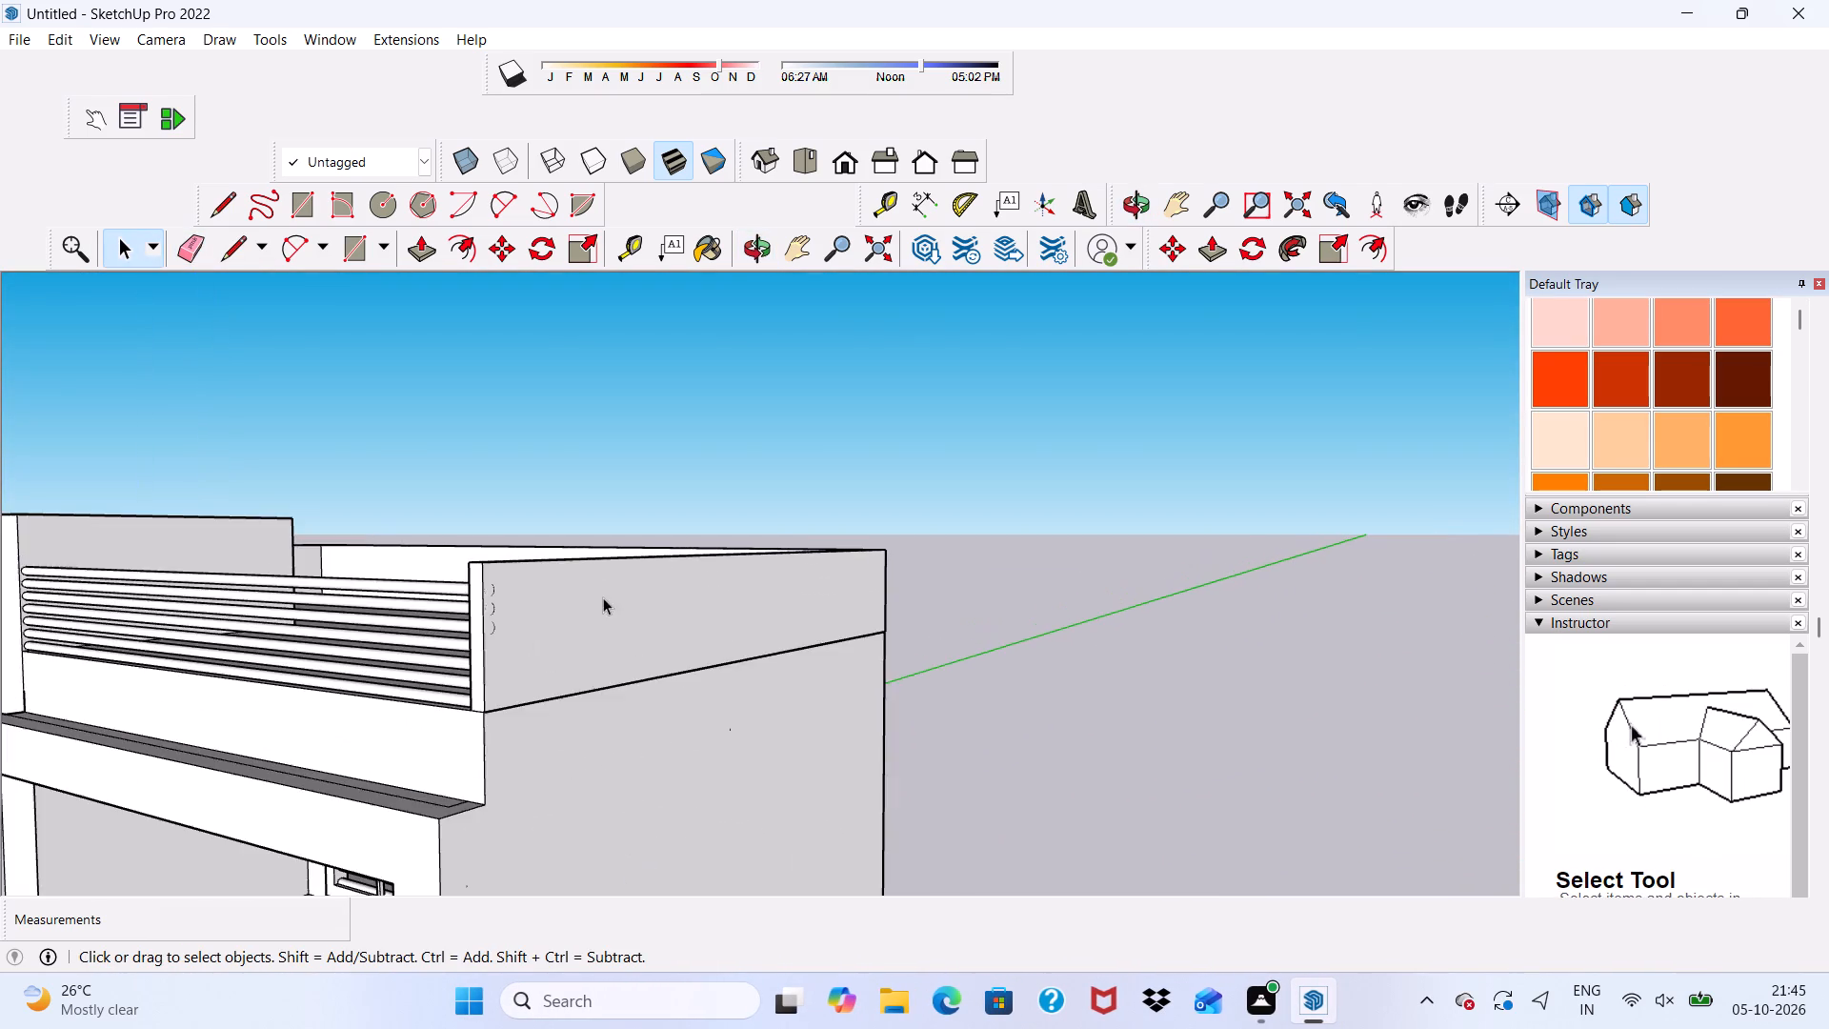
scroll(603, 597, "up", 7)
scroll(448, 599, "down", 10)
middle_click_drag(459, 598, 697, 585)
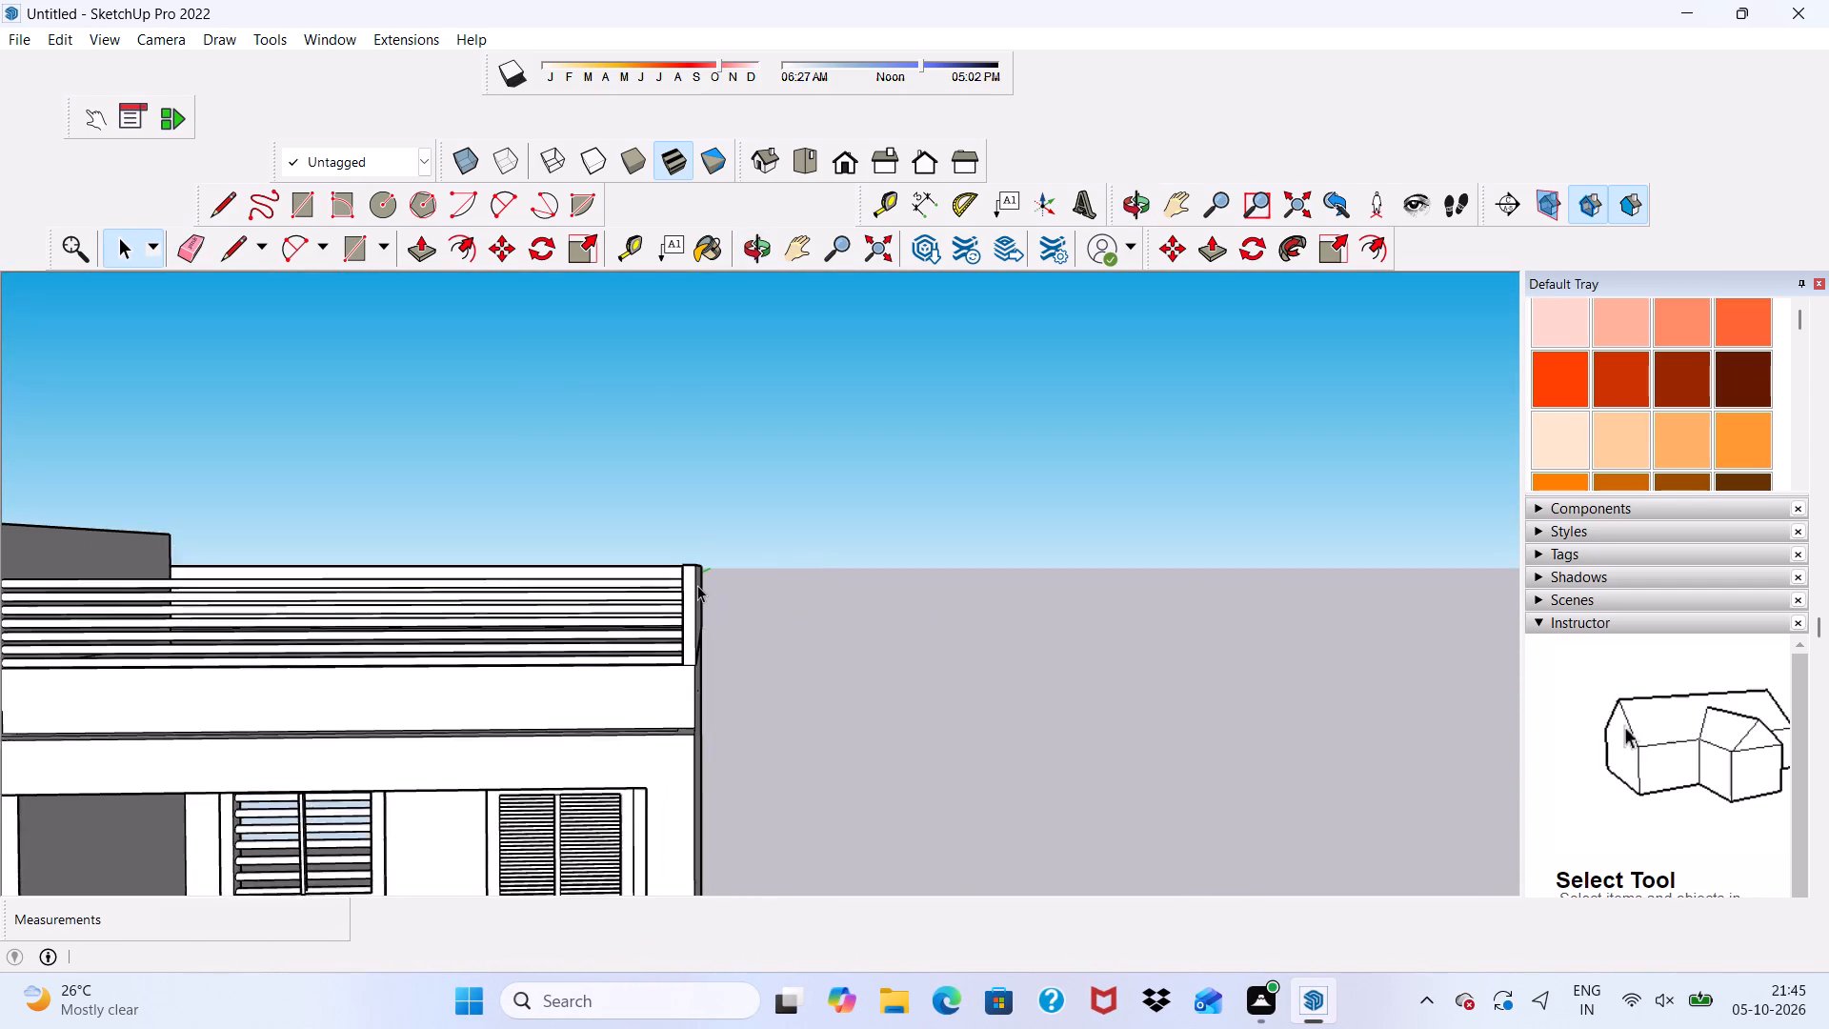
scroll(697, 585, "up", 1)
key("space")
scroll(688, 596, "down", 15)
scroll(669, 782, "up", 4)
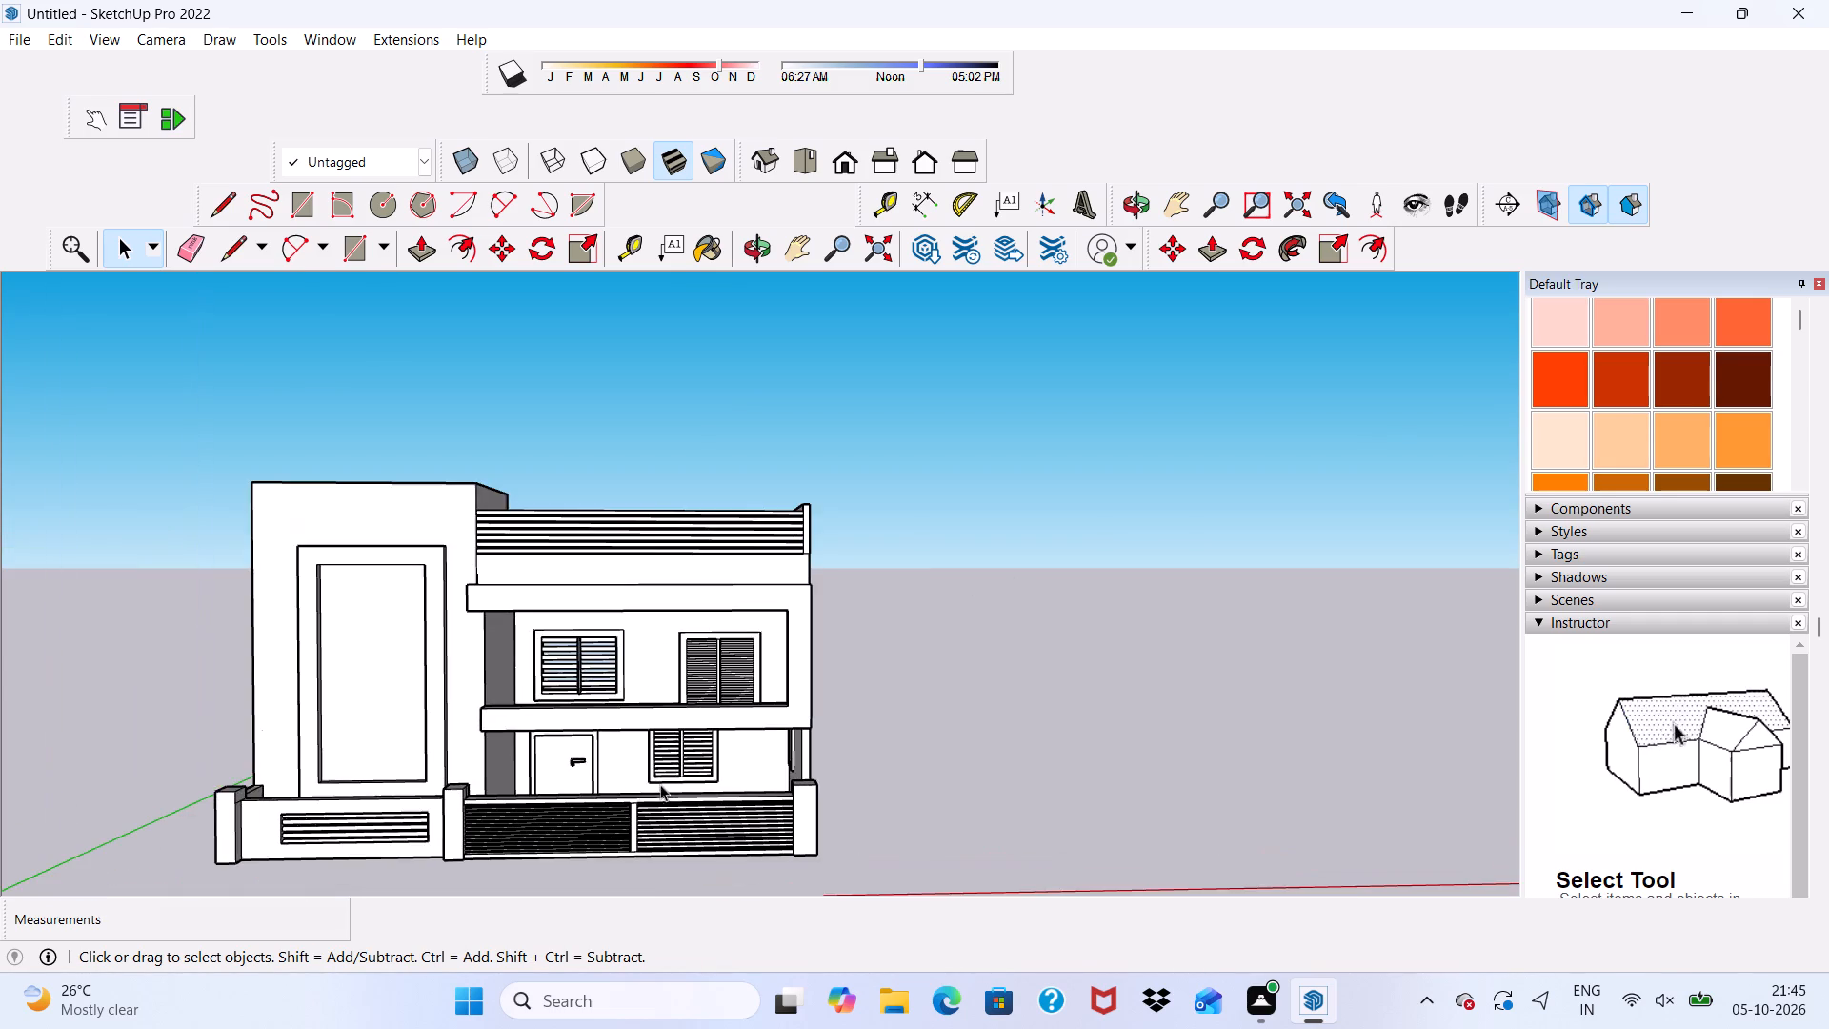
Examine the whole house front from low and raised viewpoints, including the tower panel and the balcony.
middle_click_drag(639, 792, 554, 743)
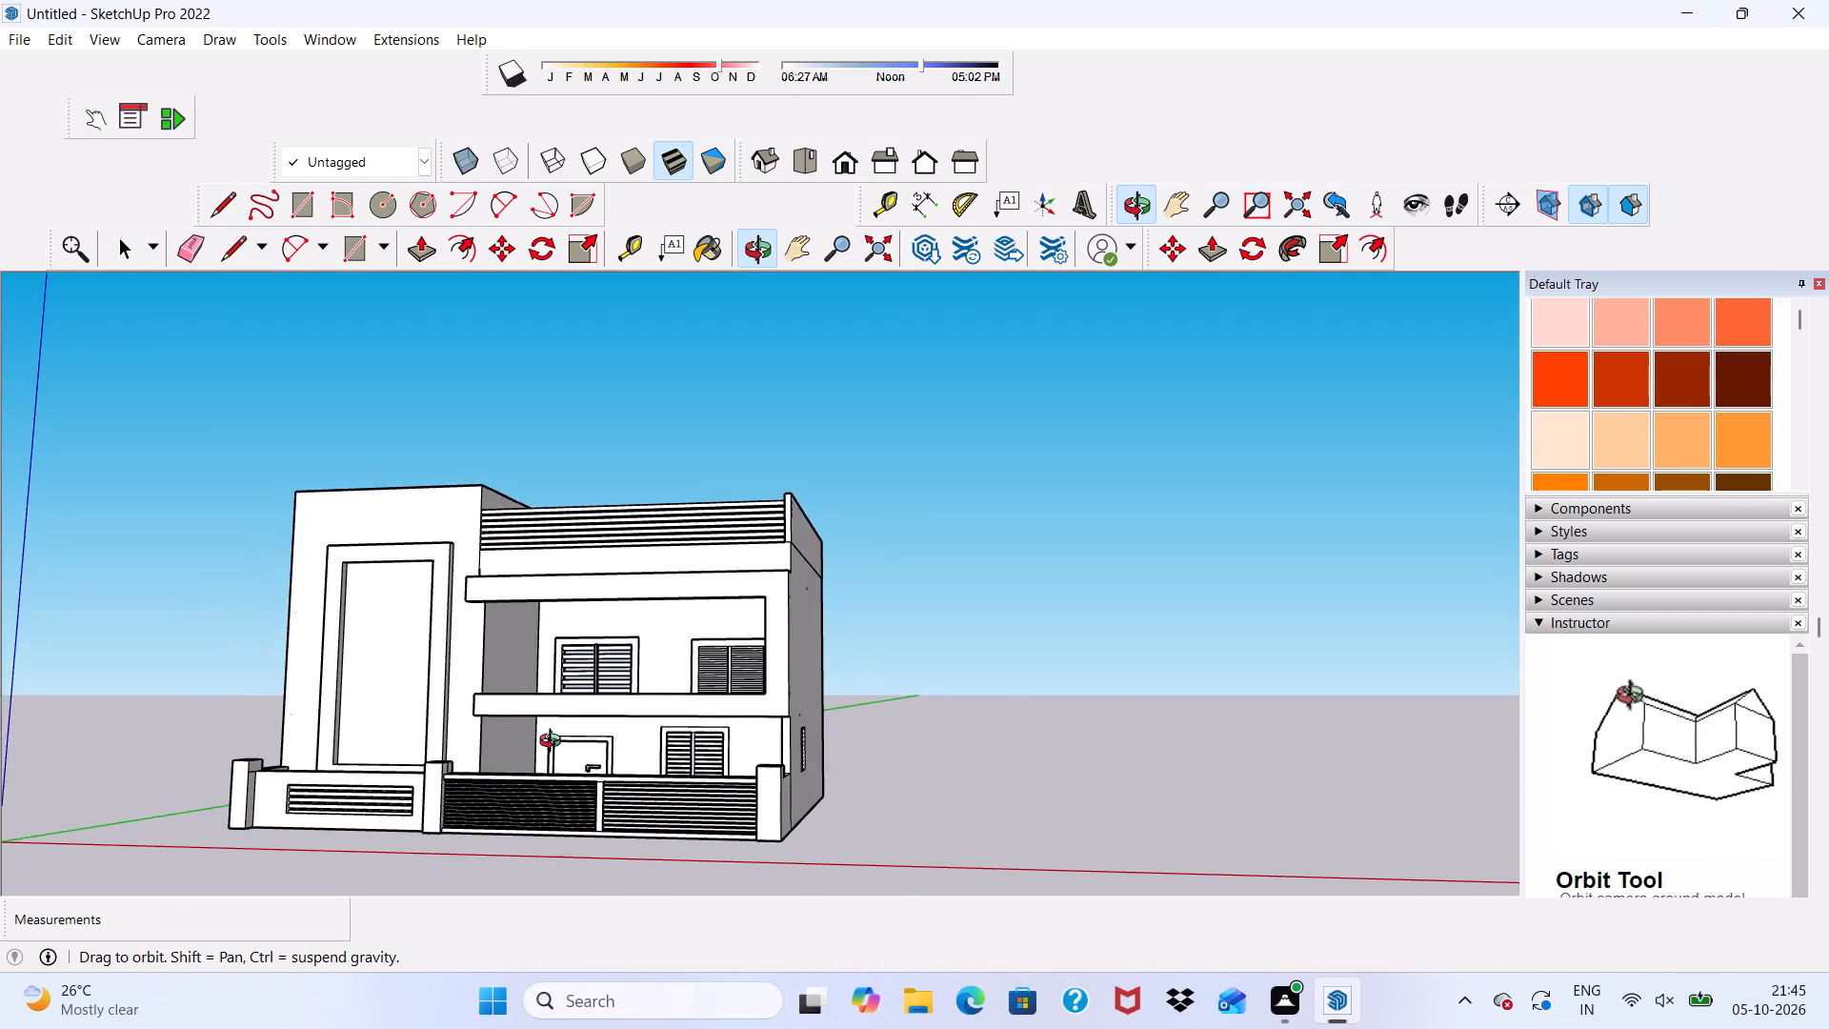
middle_click_drag(554, 743, 553, 746)
middle_click(553, 746)
scroll(718, 664, "down", 6)
scroll(649, 658, "up", 4)
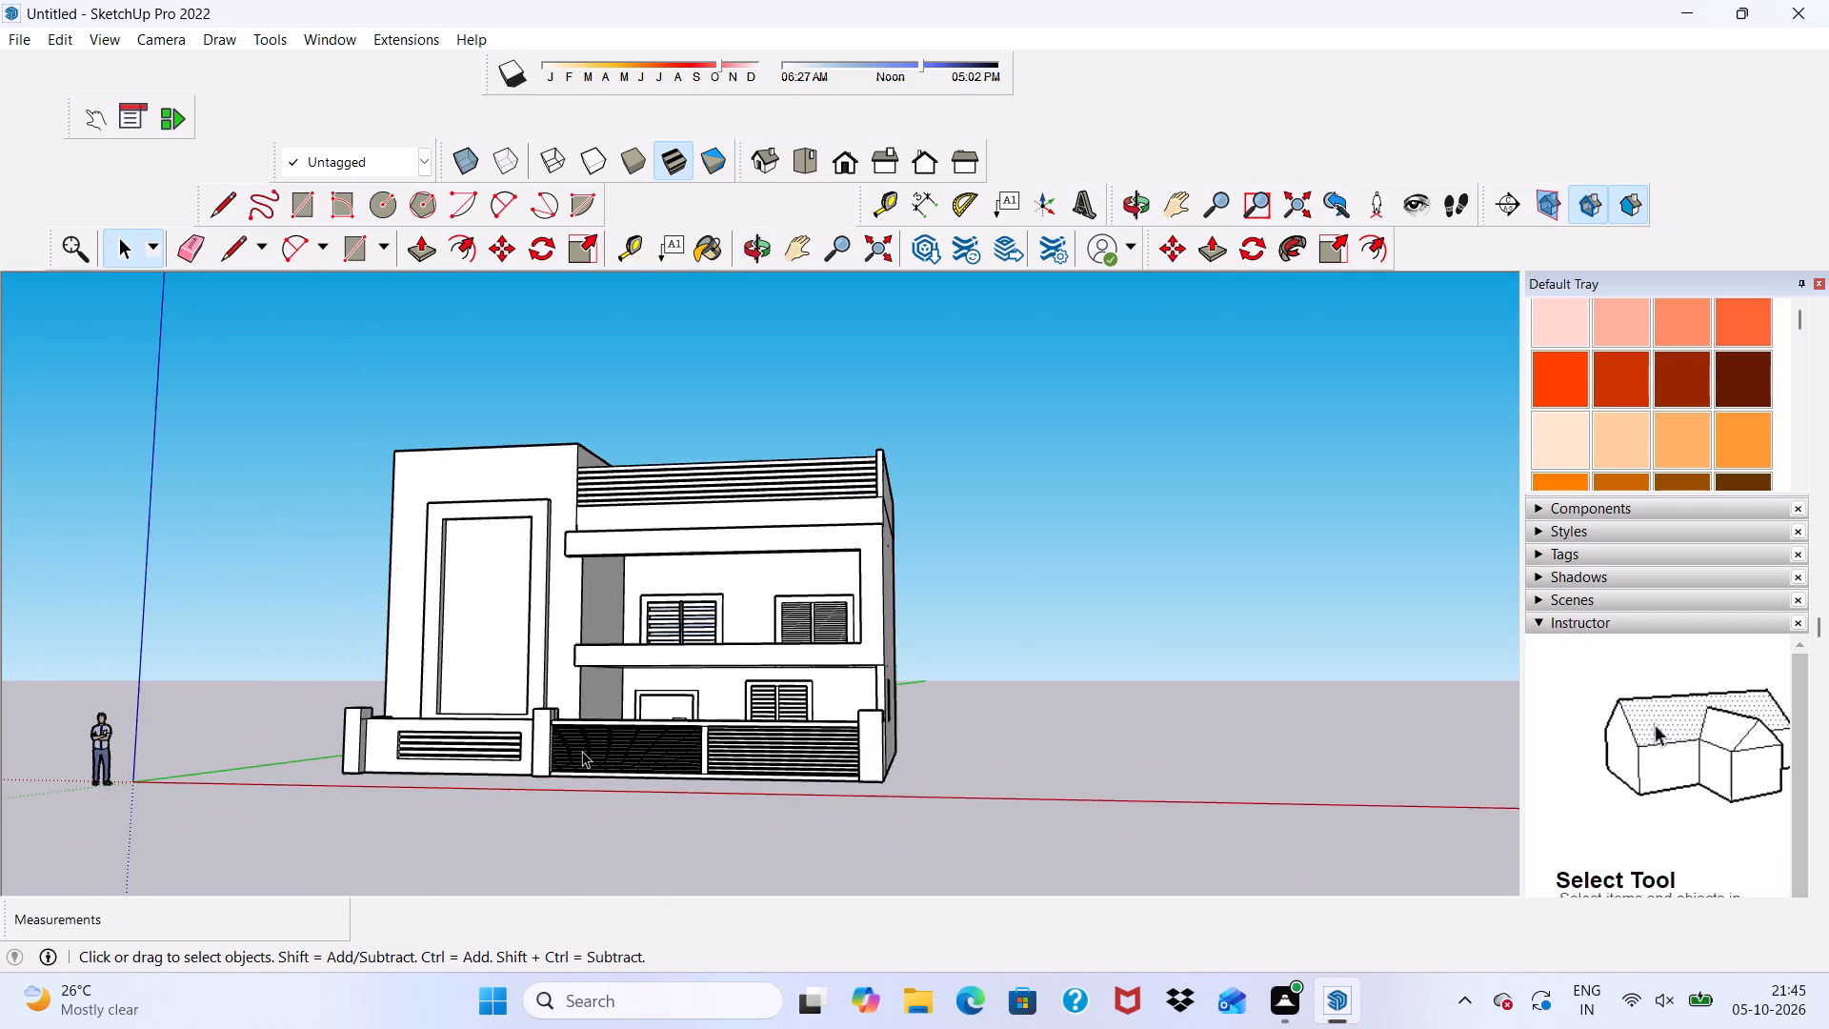
scroll(582, 751, "up", 5)
scroll(485, 670, "down", 5)
middle_click_drag(542, 664, 578, 873)
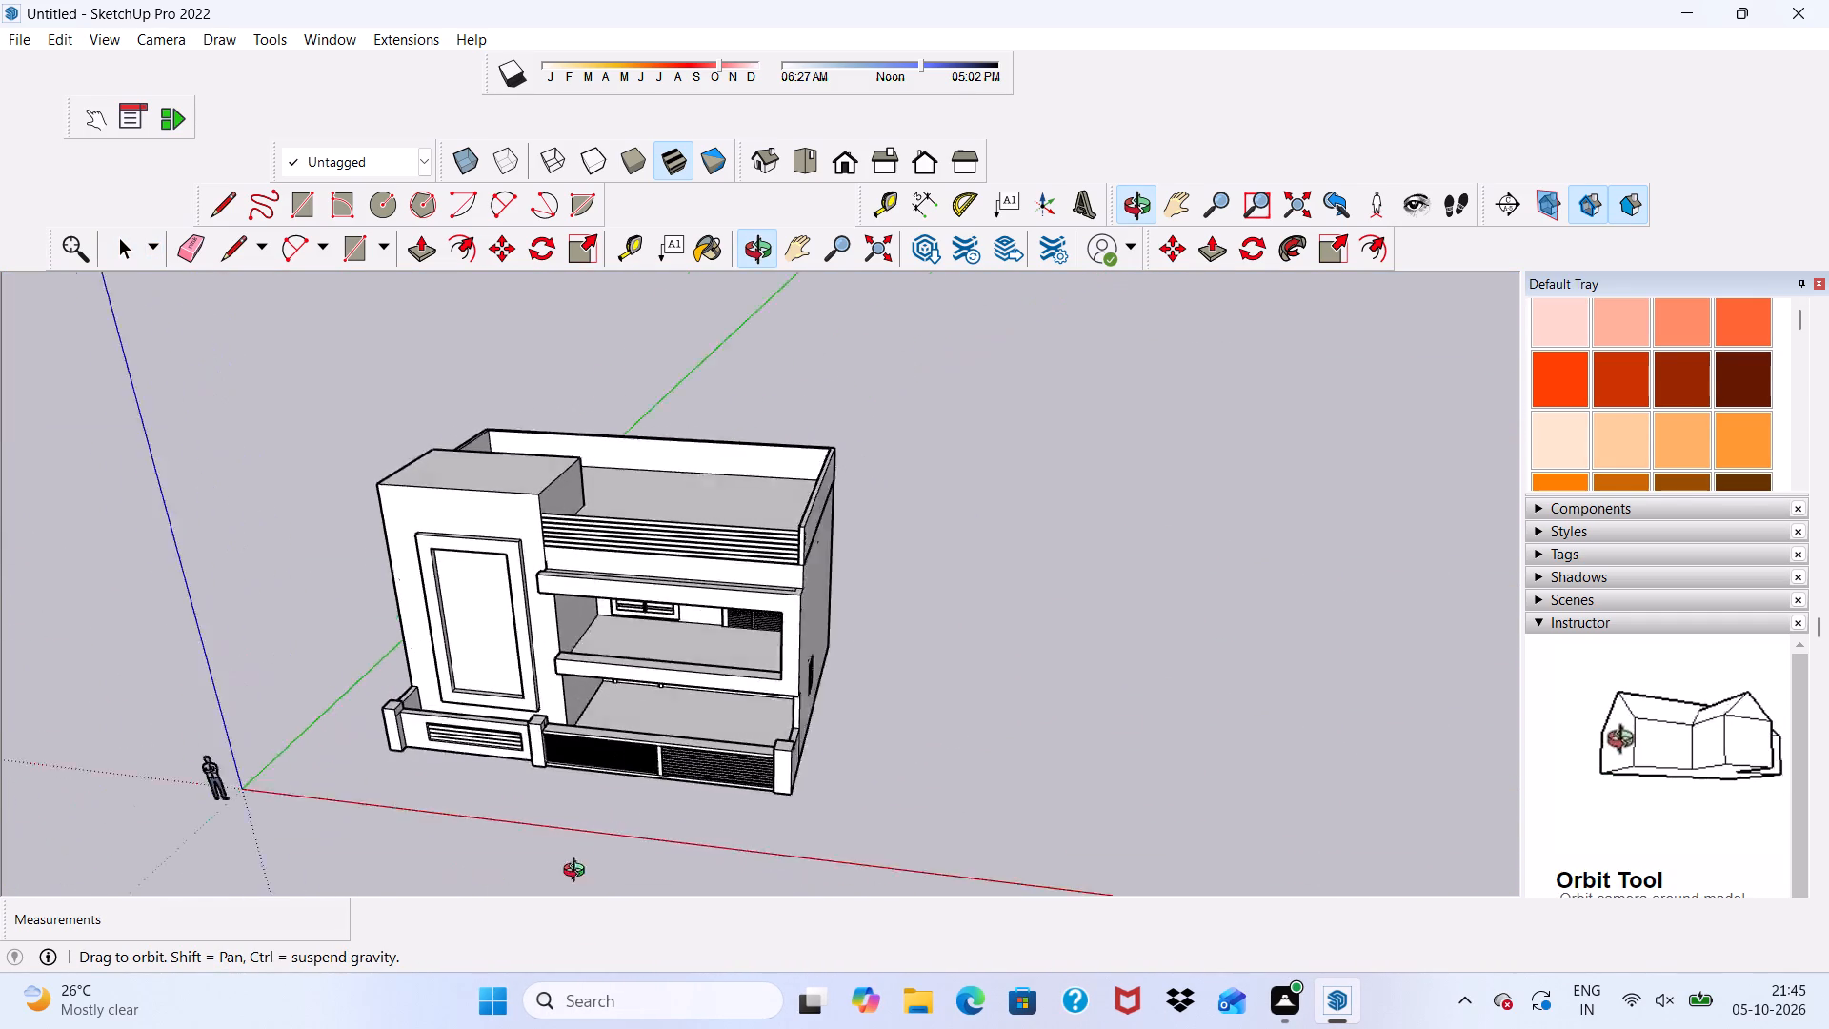
middle_click_drag(578, 873, 653, 817)
middle_click(653, 817)
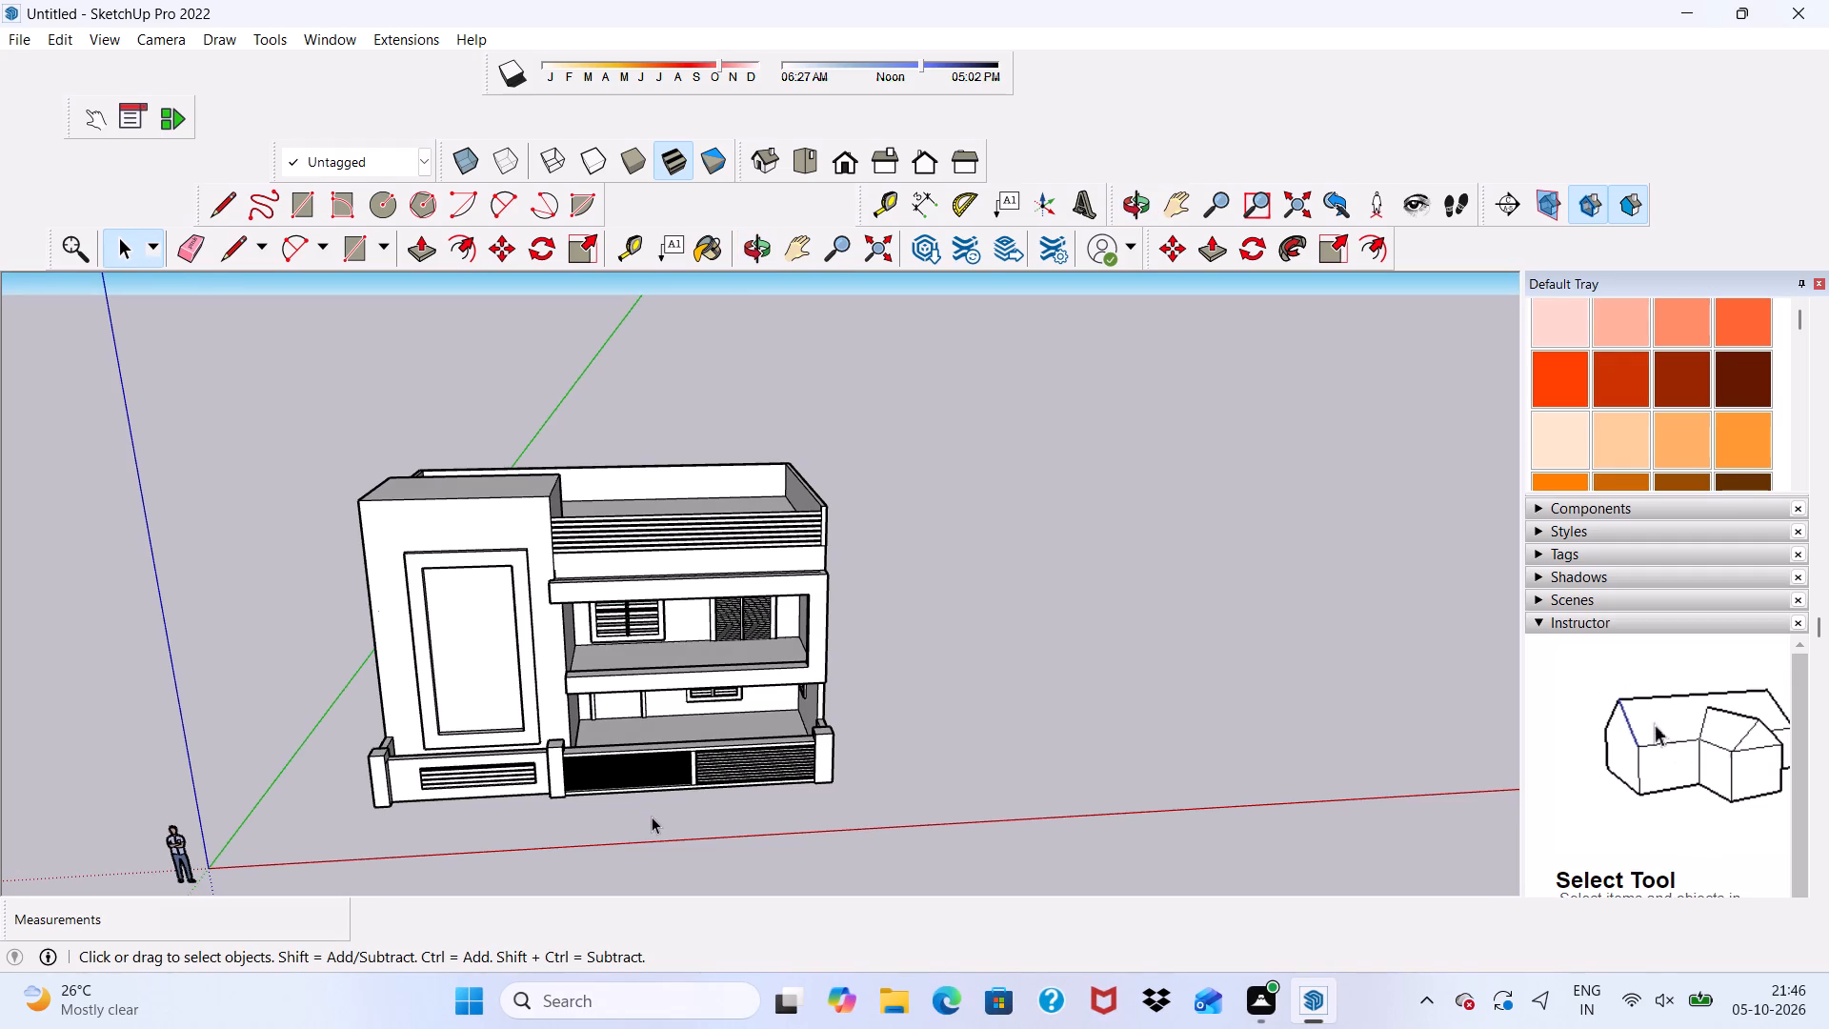
scroll(652, 817, "down", 4)
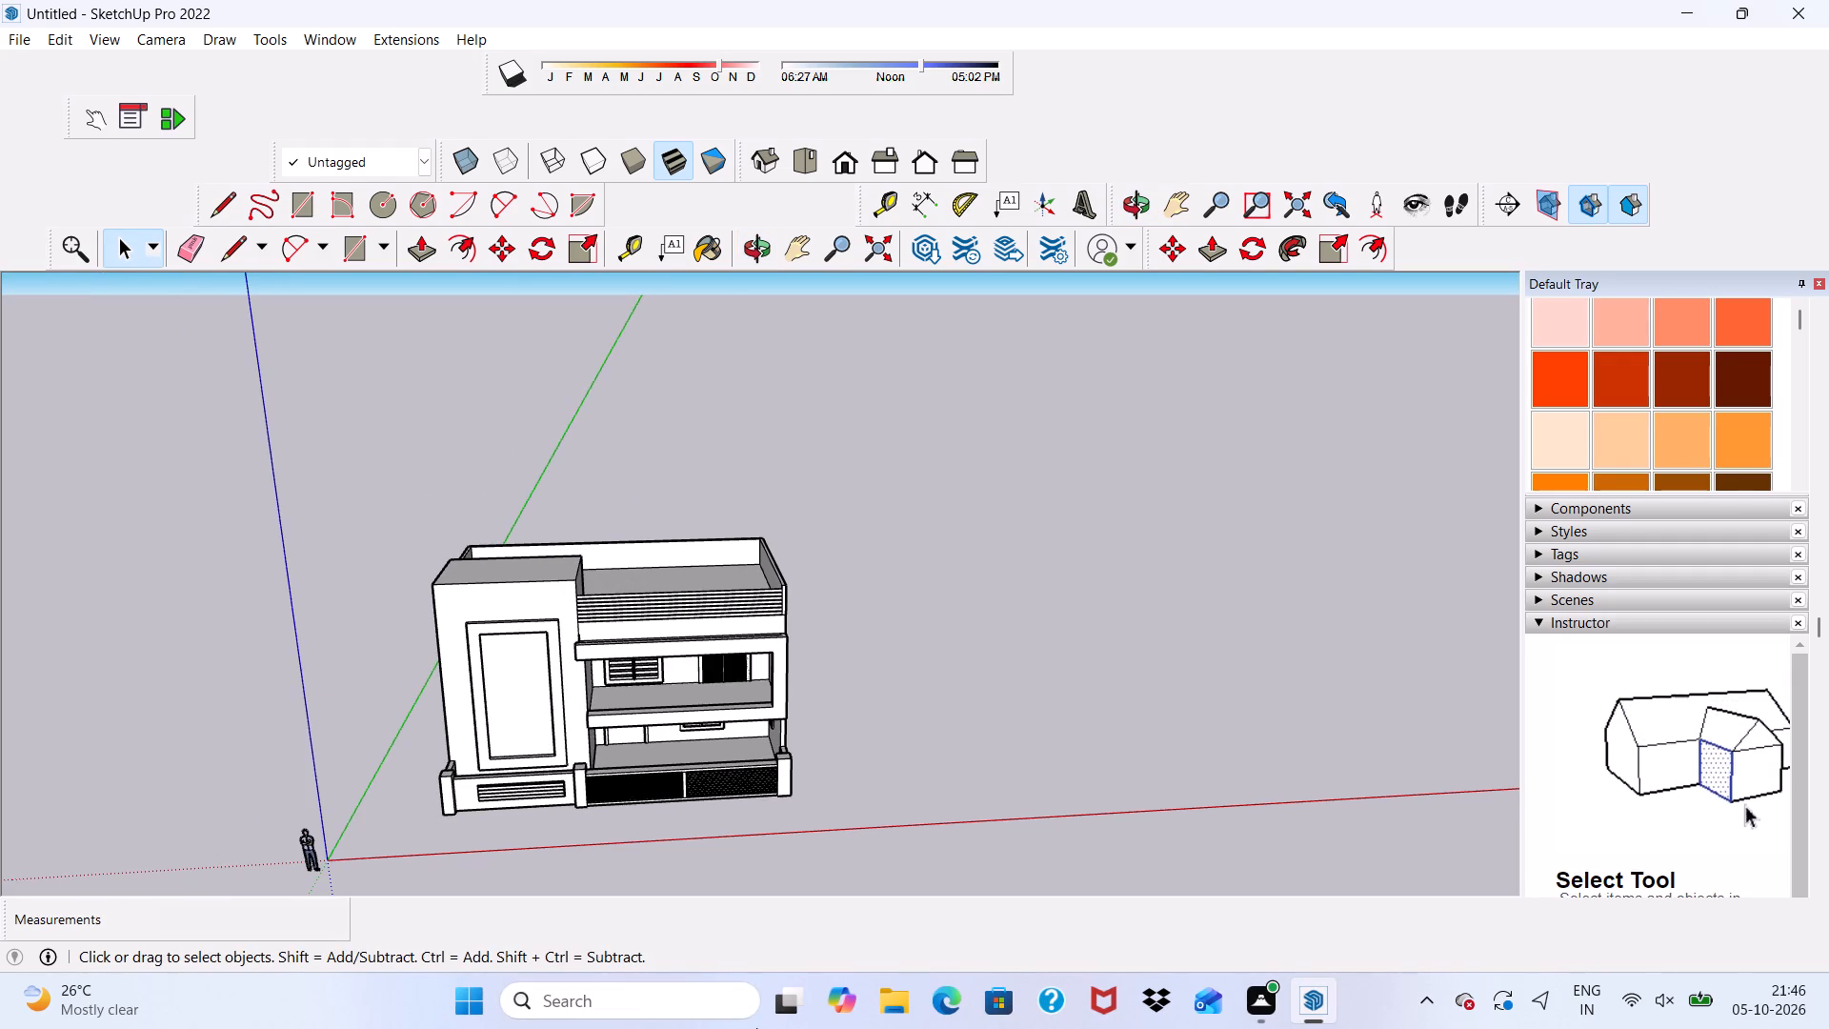
scroll(549, 972, "up", 5)
scroll(549, 972, "down", 4)
scroll(764, 777, "up", 6)
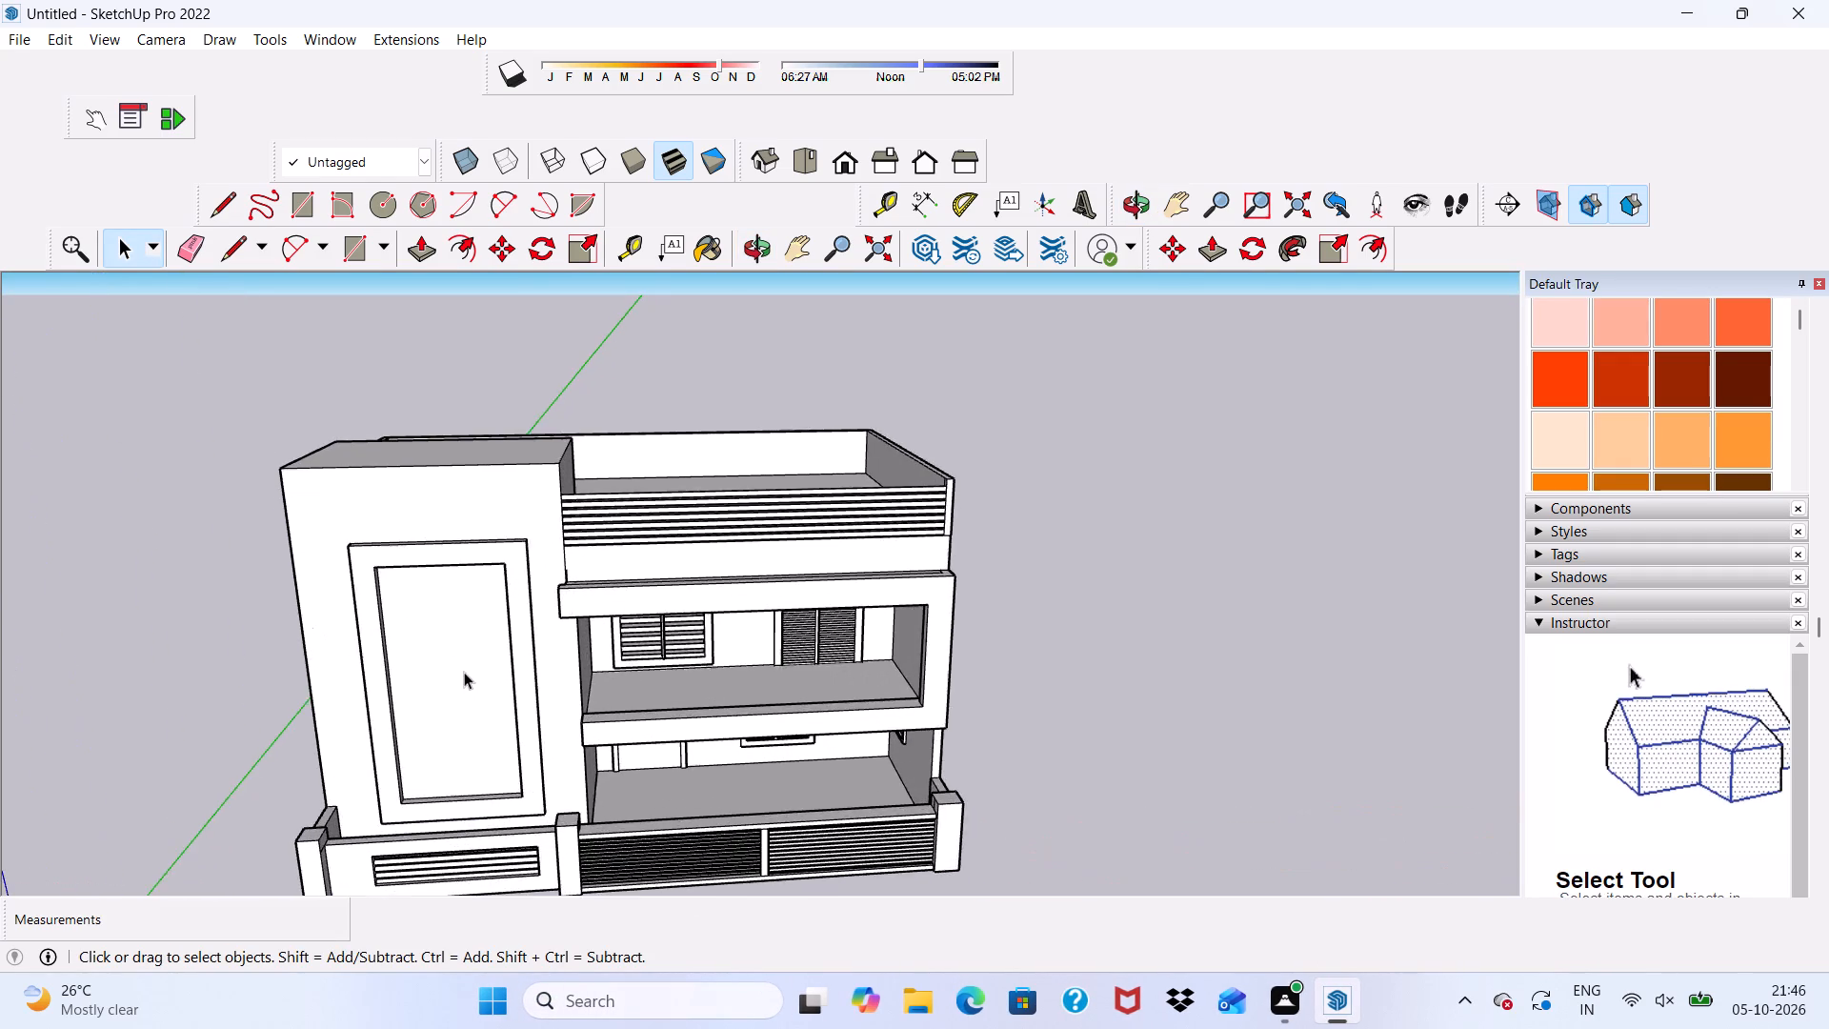
scroll(449, 675, "up", 9)
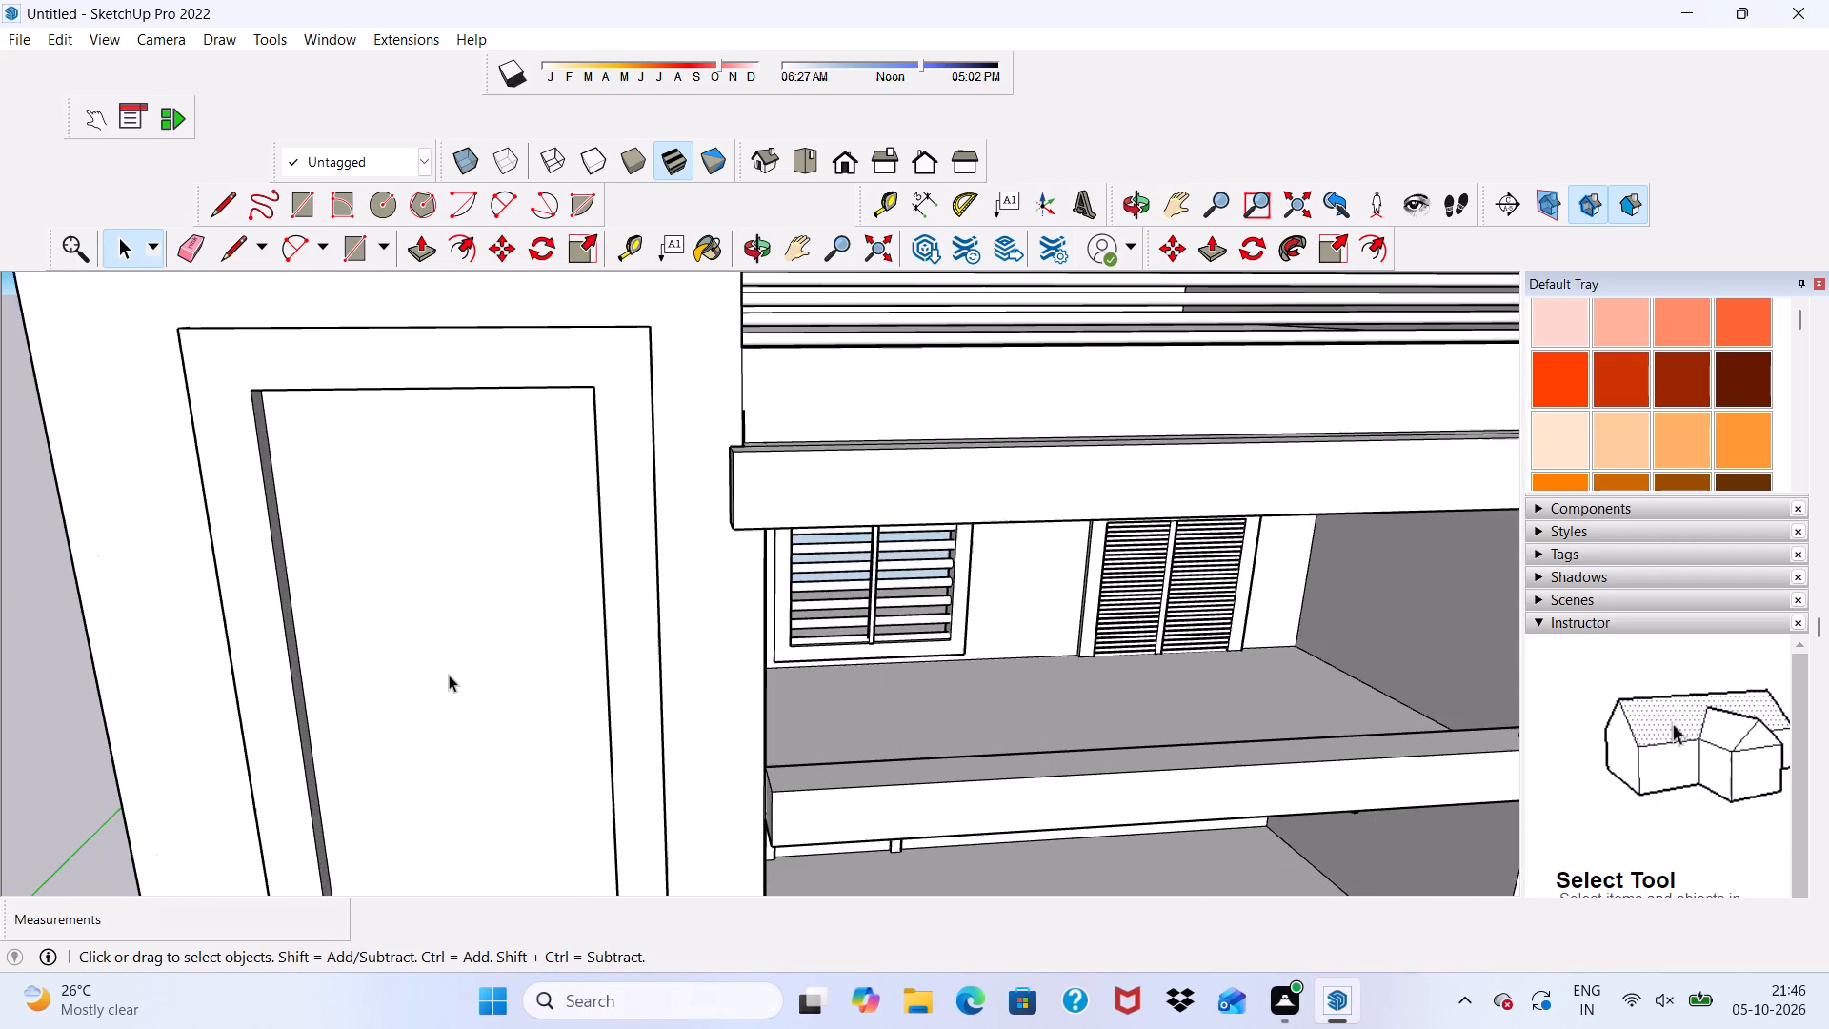
scroll(449, 675, "down", 8)
scroll(439, 718, "up", 2)
scroll(452, 716, "down", 1)
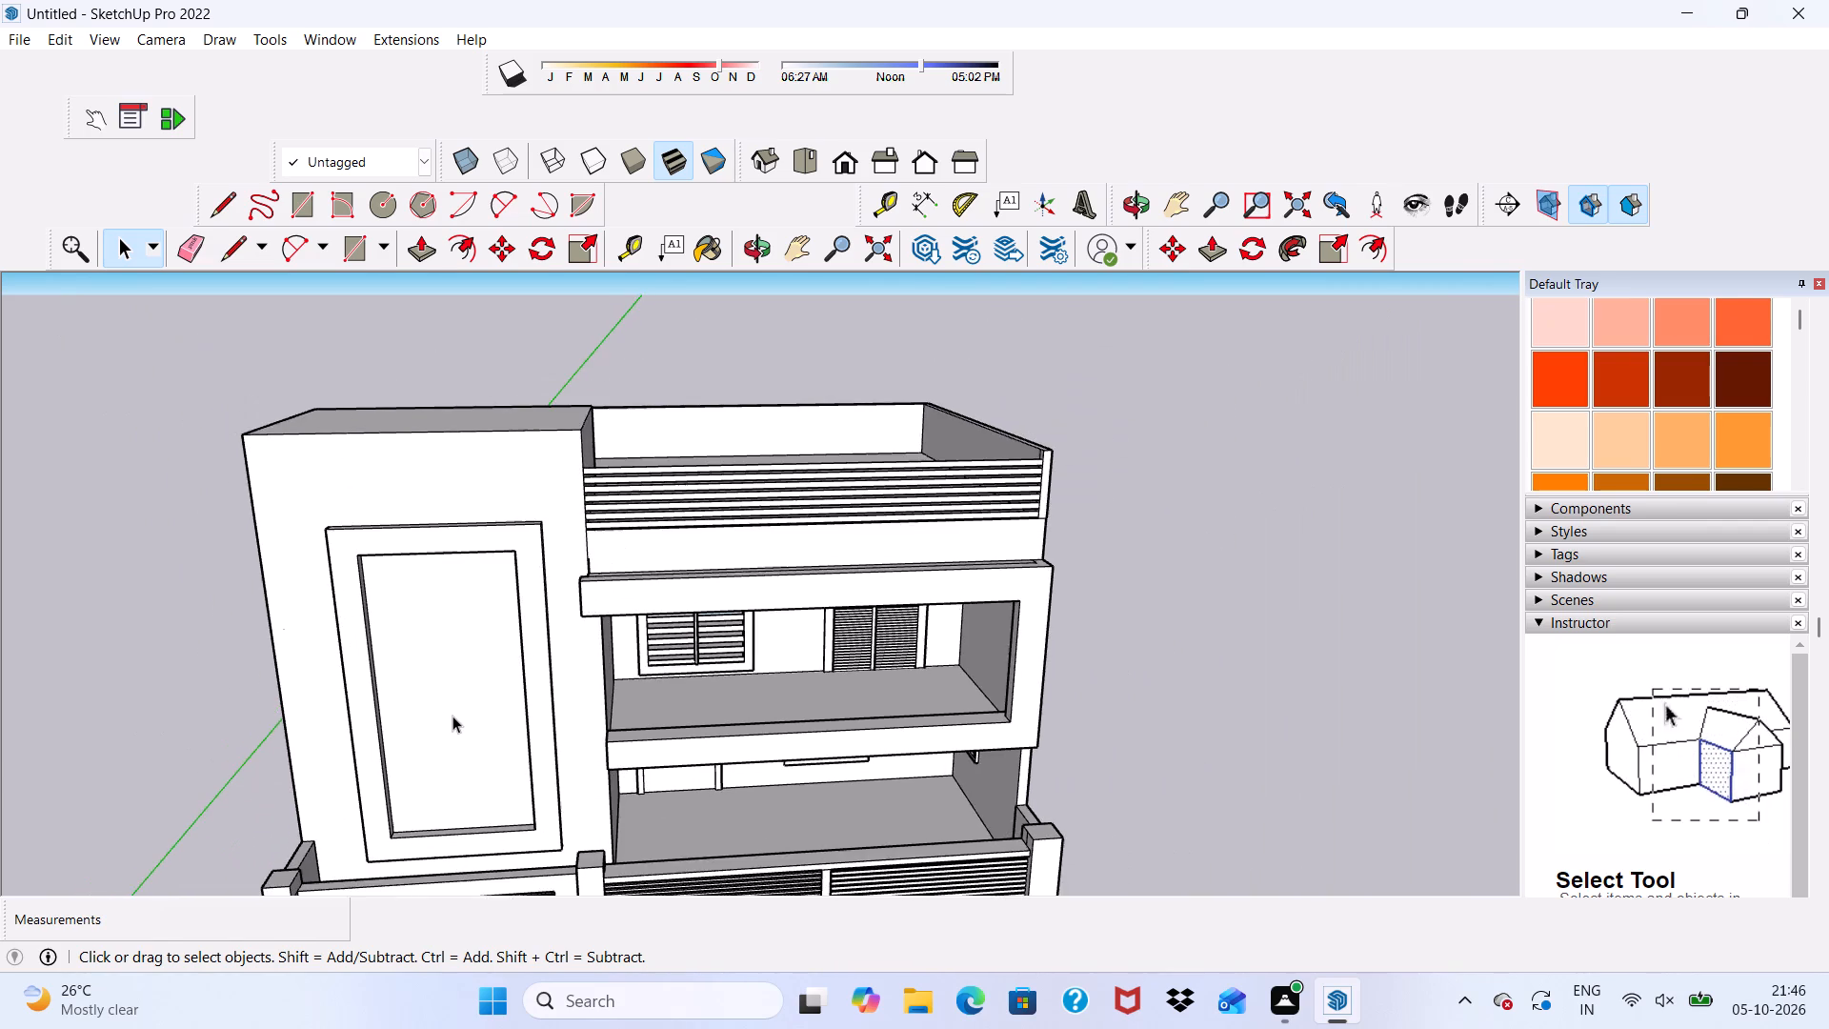
Erase the lengthwise seam line on the underside of the first-floor balcony slab.
middle_click_drag(452, 716, 367, 487)
middle_click_drag(377, 505, 384, 515)
scroll(384, 515, "up", 5)
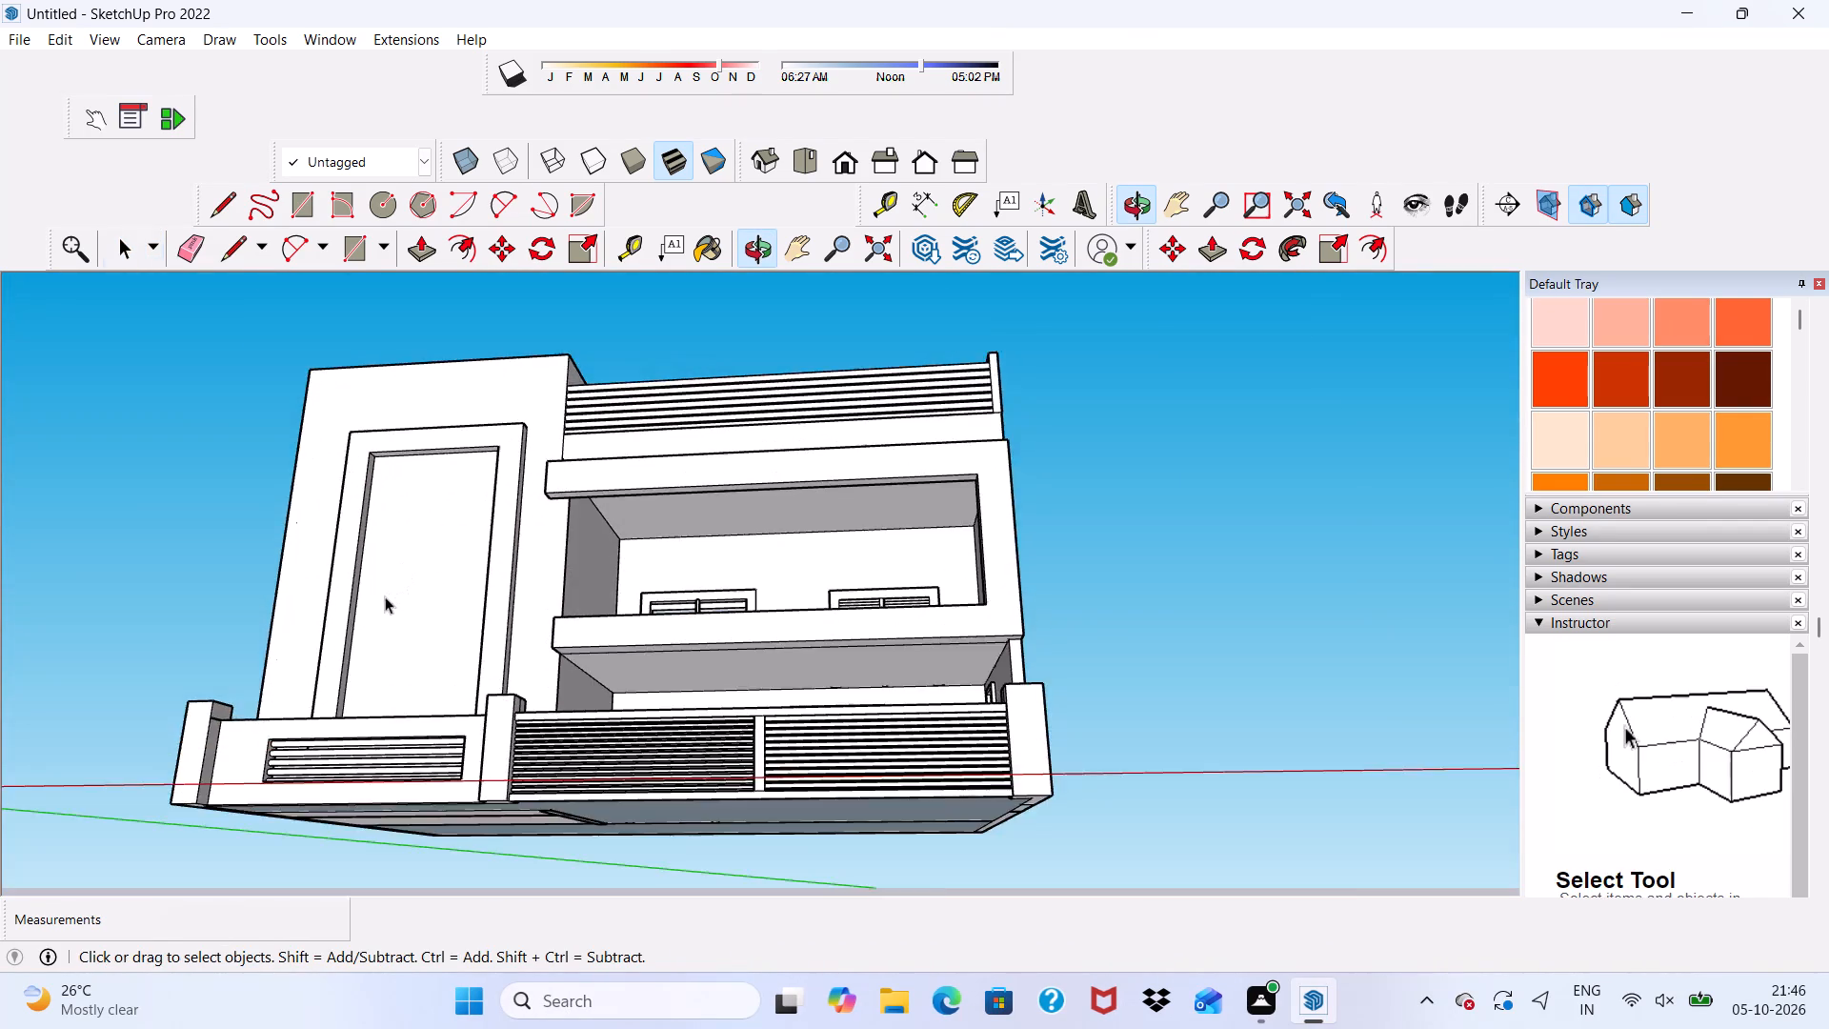
scroll(780, 757, "up", 5)
middle_click_drag(726, 706, 716, 643)
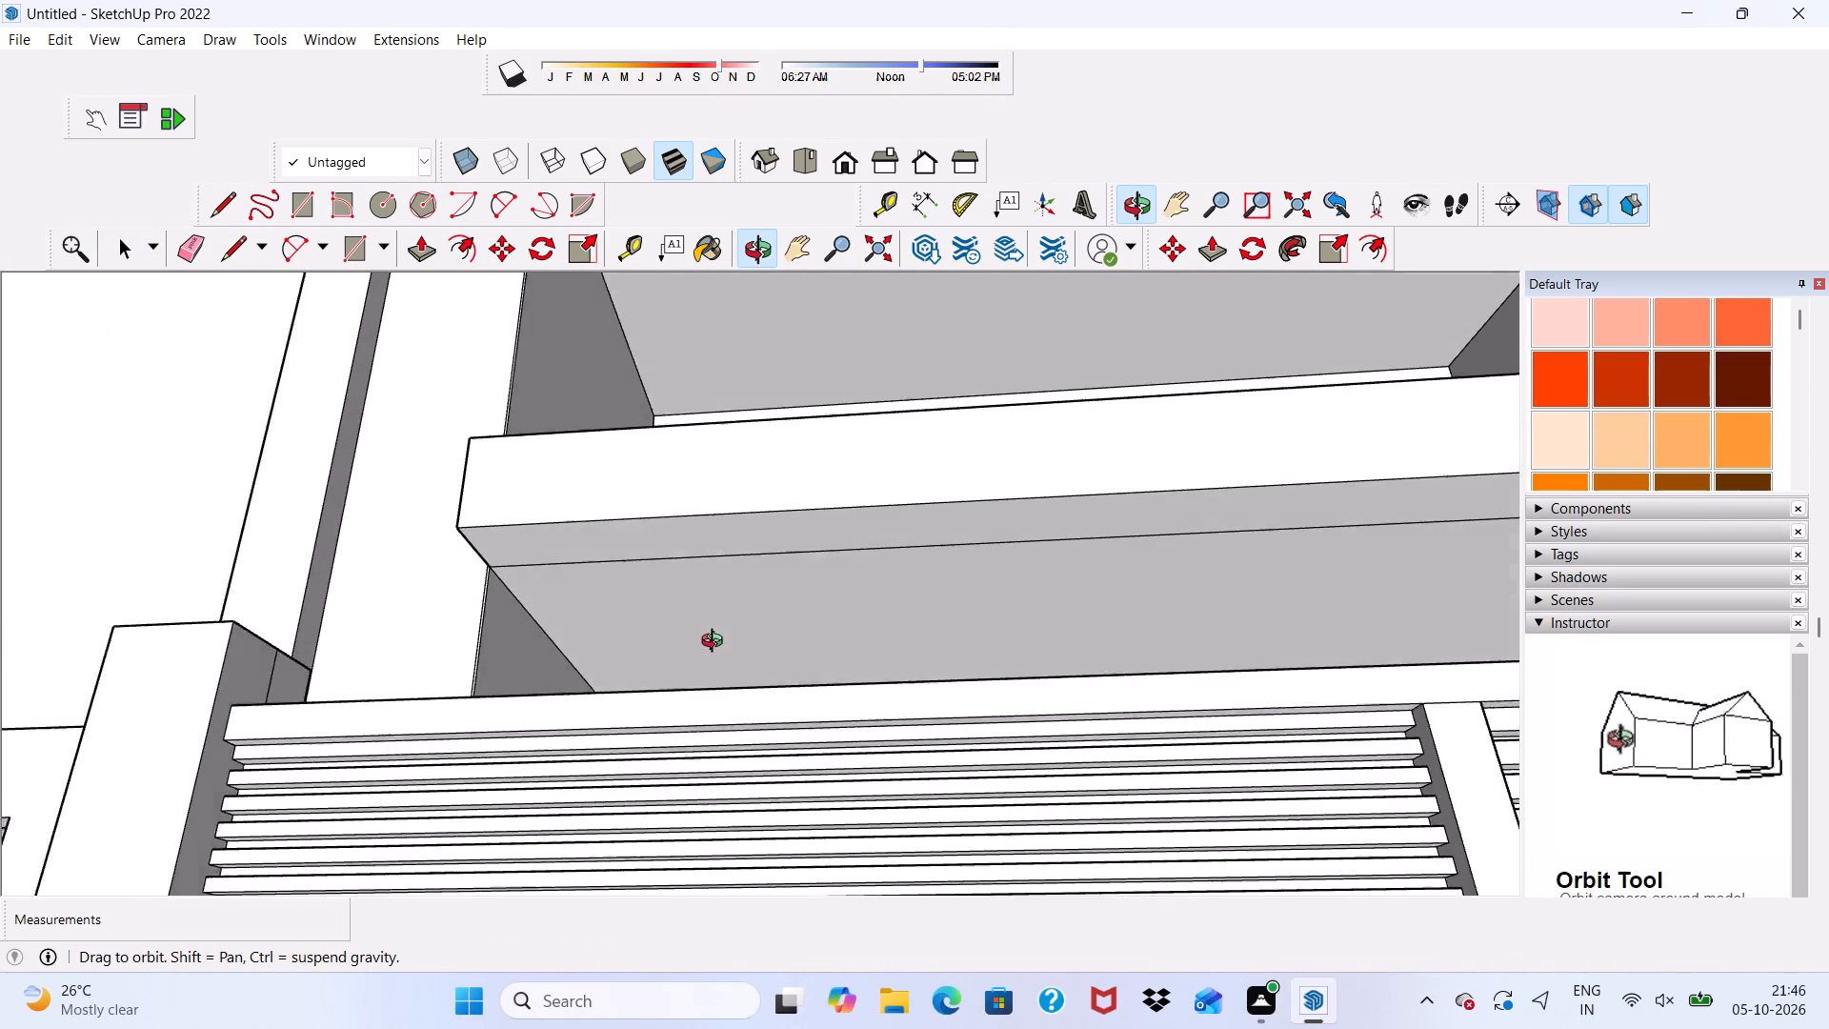
middle_click_drag(716, 643, 712, 649)
scroll(441, 522, "up", 2)
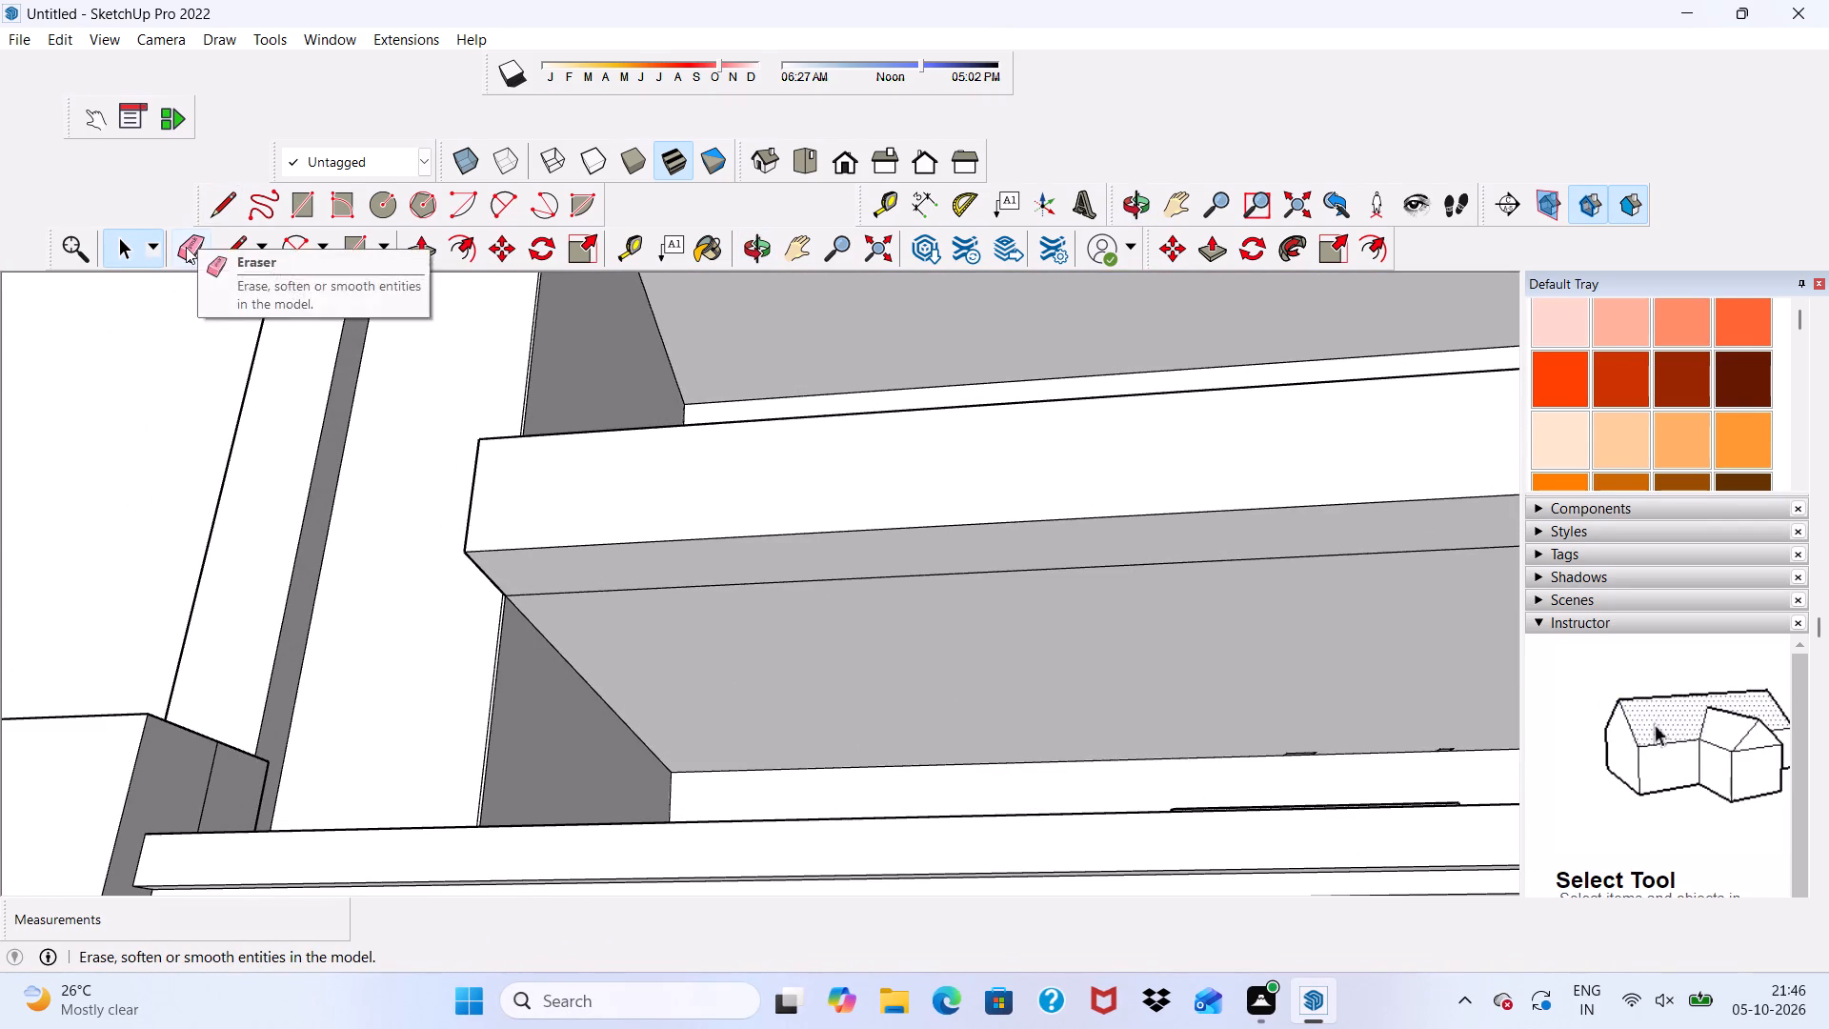
left_click(186, 247)
scroll(533, 615, "up", 3)
left_click_drag(561, 584, 555, 597)
scroll(475, 654, "down", 9)
key("space")
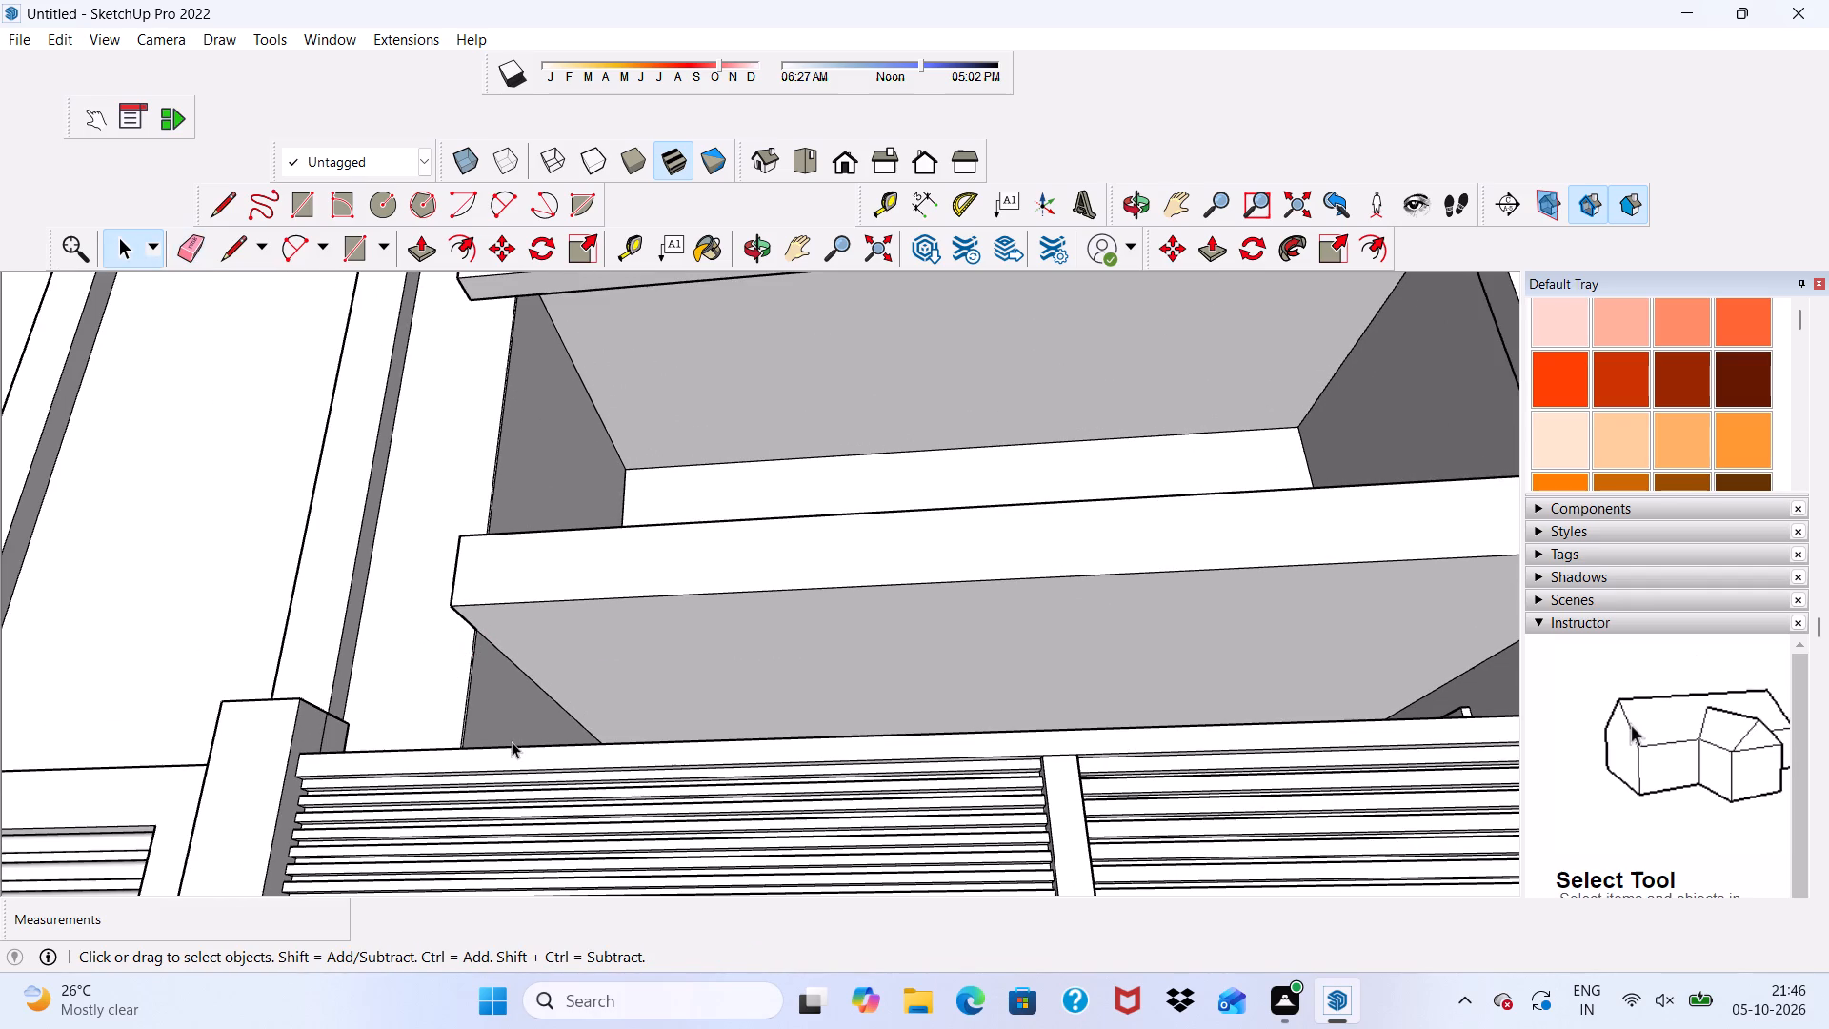
Push/Pull the underside of the first-floor balcony slab downward about 4 15/16".
left_click(735, 667)
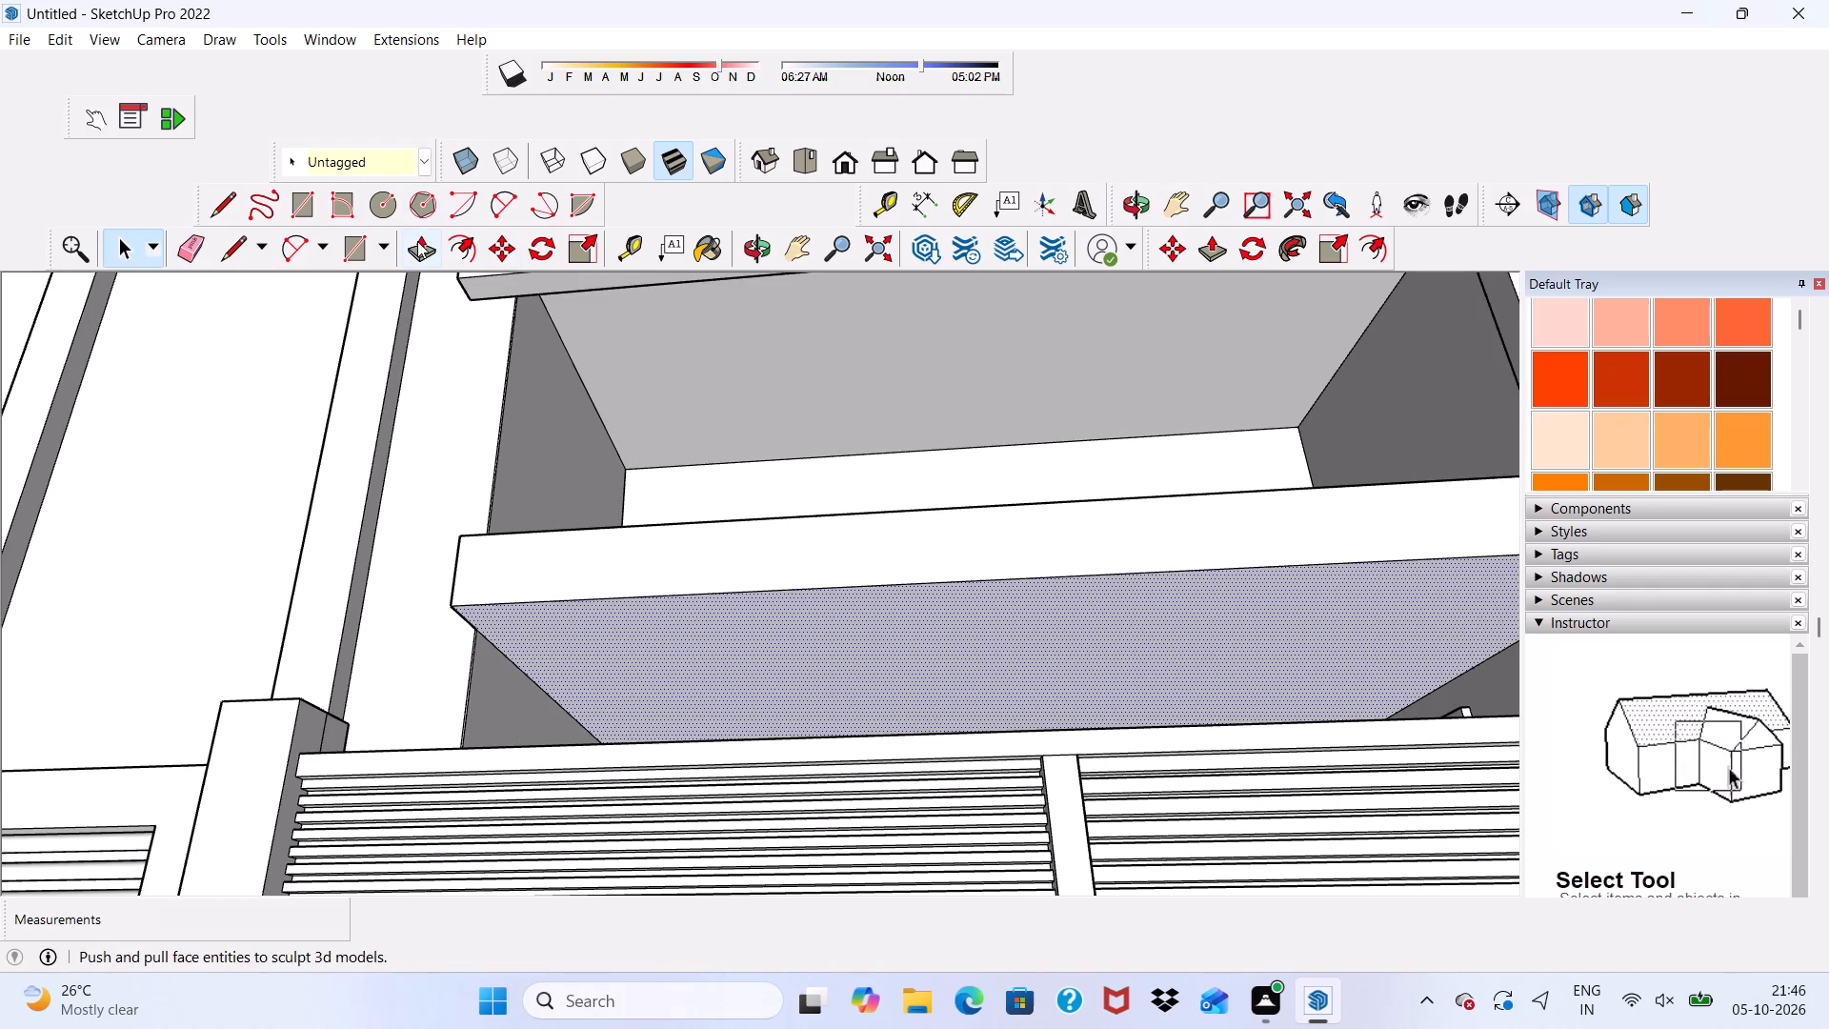
left_click(417, 241)
left_click(568, 620)
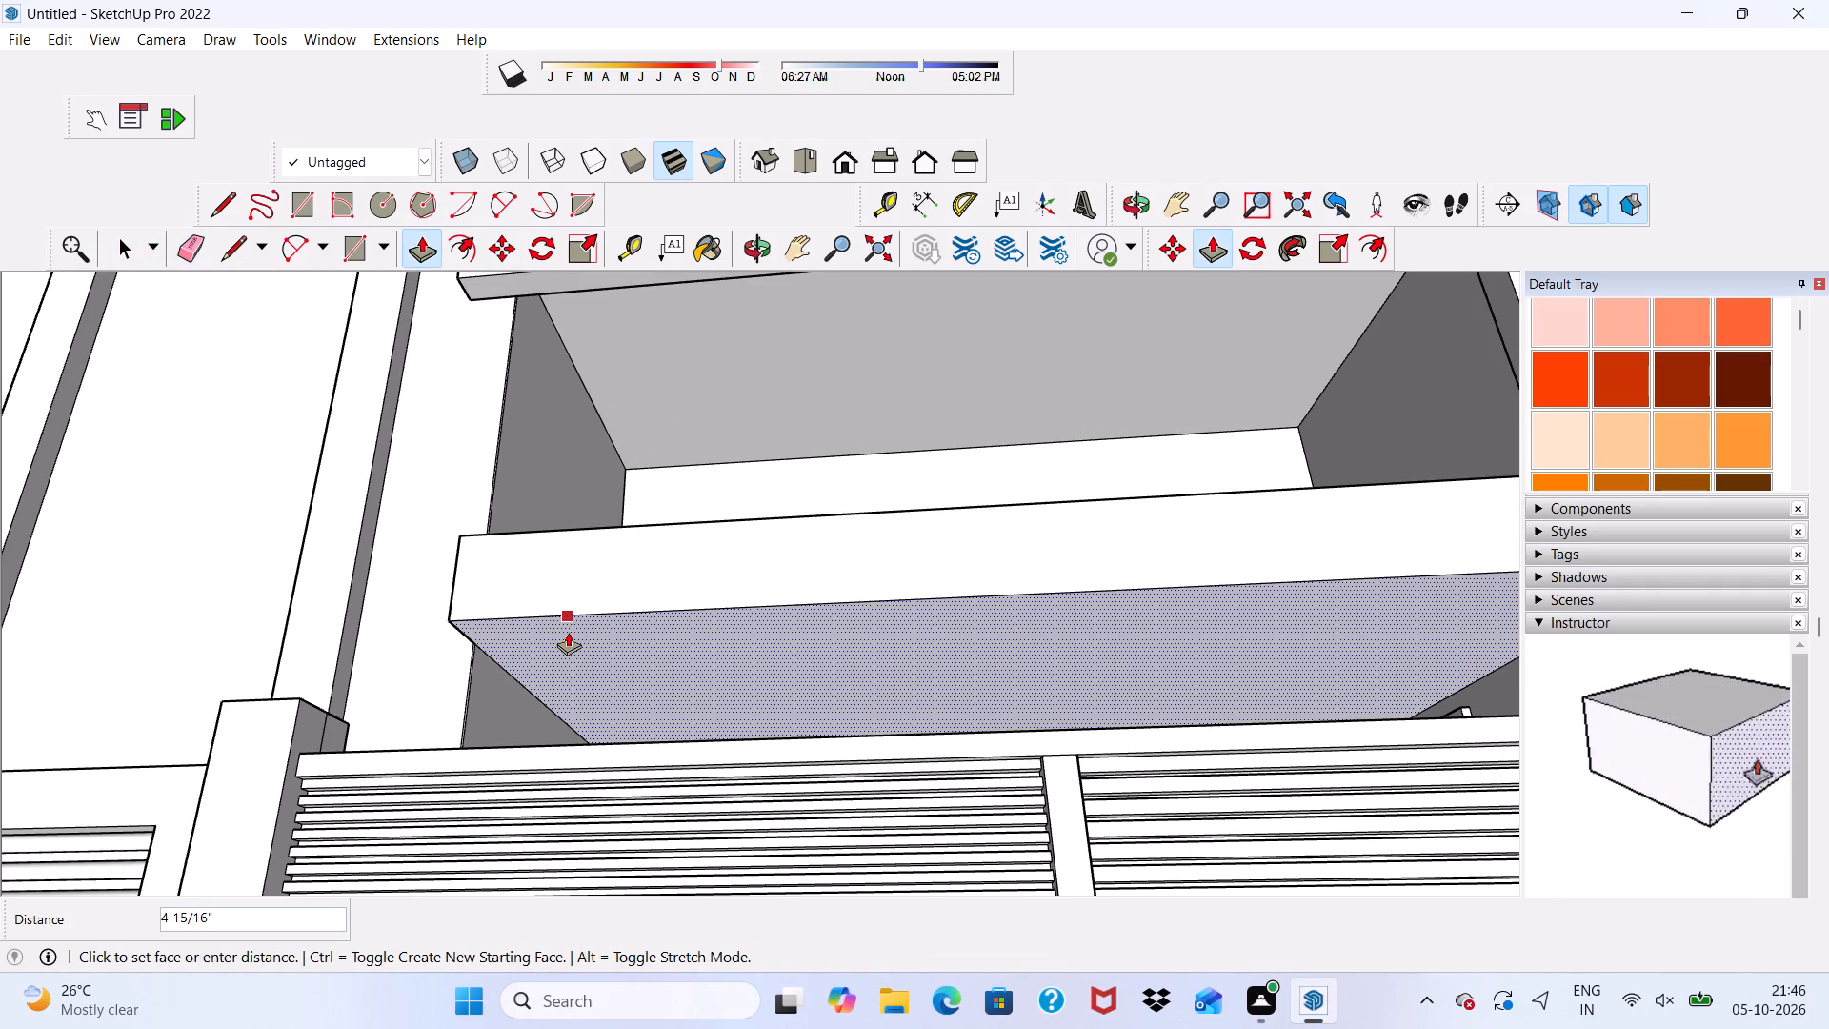
left_click(568, 632)
scroll(548, 629, "down", 2)
scroll(525, 624, "up", 1)
scroll(523, 623, "down", 3)
scroll(517, 605, "up", 1)
scroll(632, 415, "down", 3)
middle_click_drag(632, 415, 623, 551)
key("space")
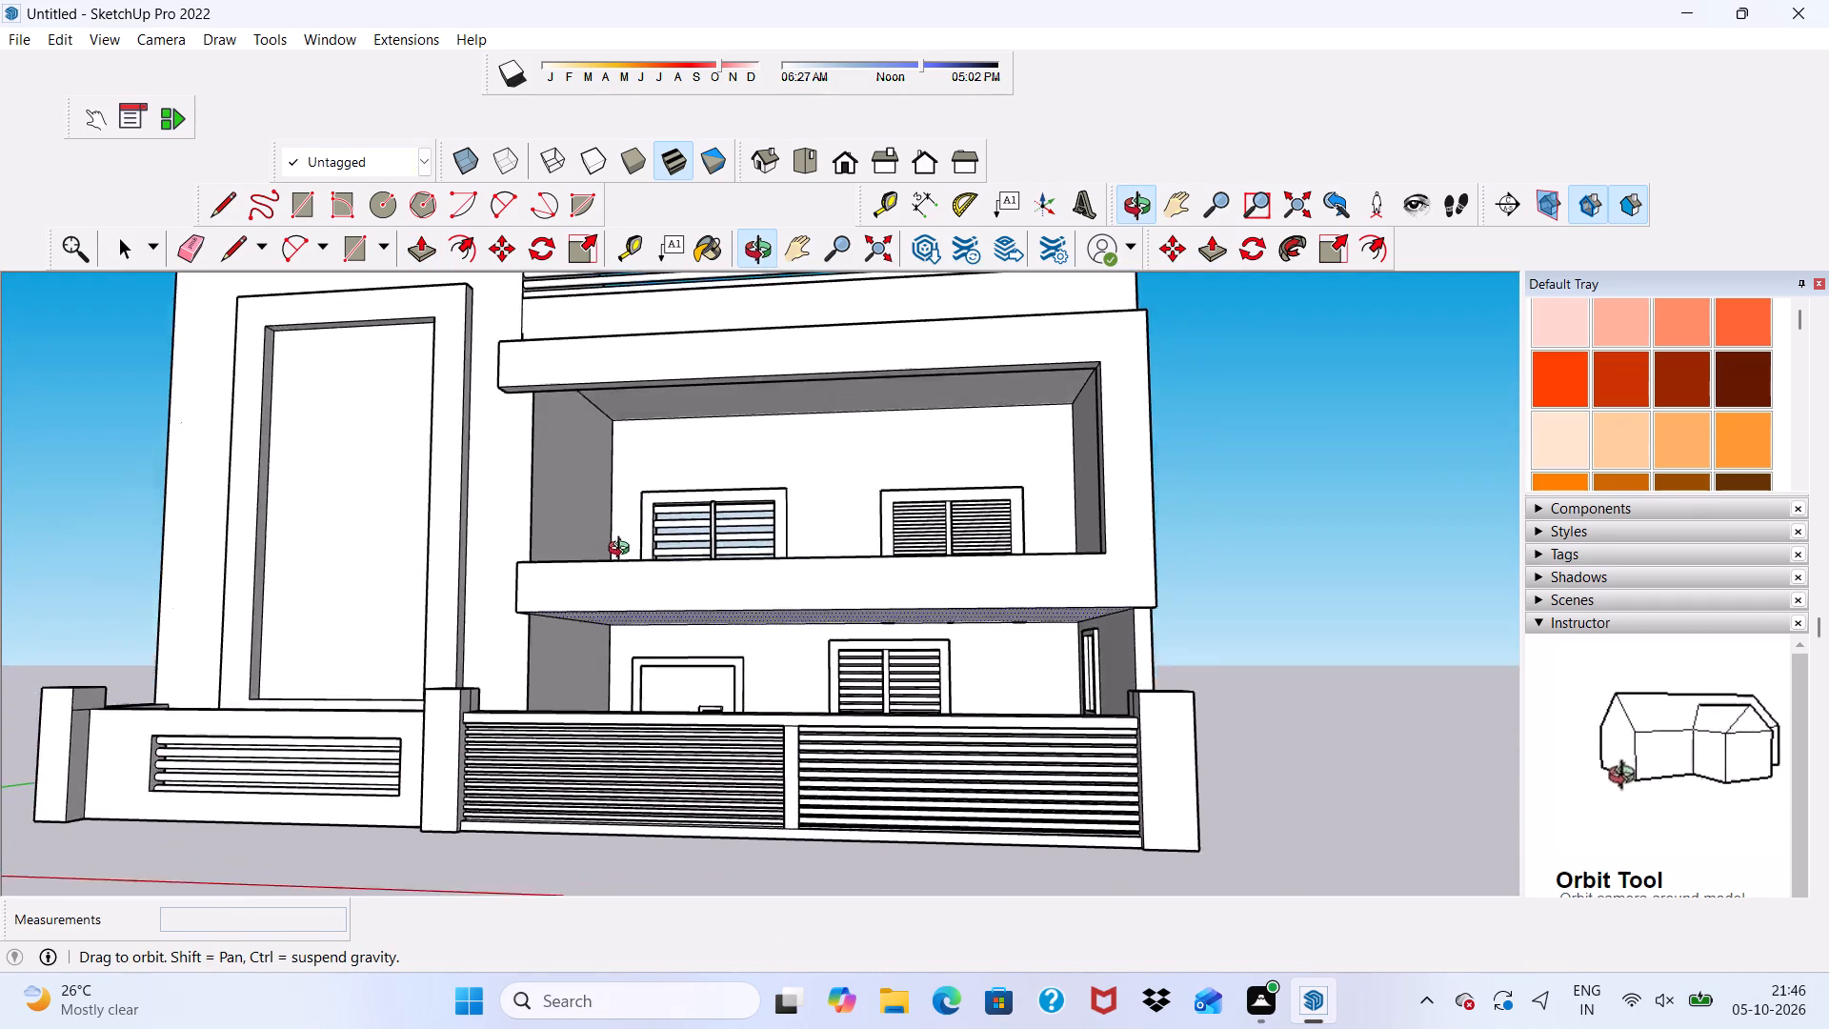
Examine the thickened balcony edge and the full front elevation with nothing selected.
middle_click_drag(623, 551, 623, 555)
scroll(627, 573, "up", 1)
scroll(617, 586, "down", 5)
scroll(835, 637, "down", 5)
scroll(776, 609, "up", 4)
key("space")
scroll(776, 609, "down", 3)
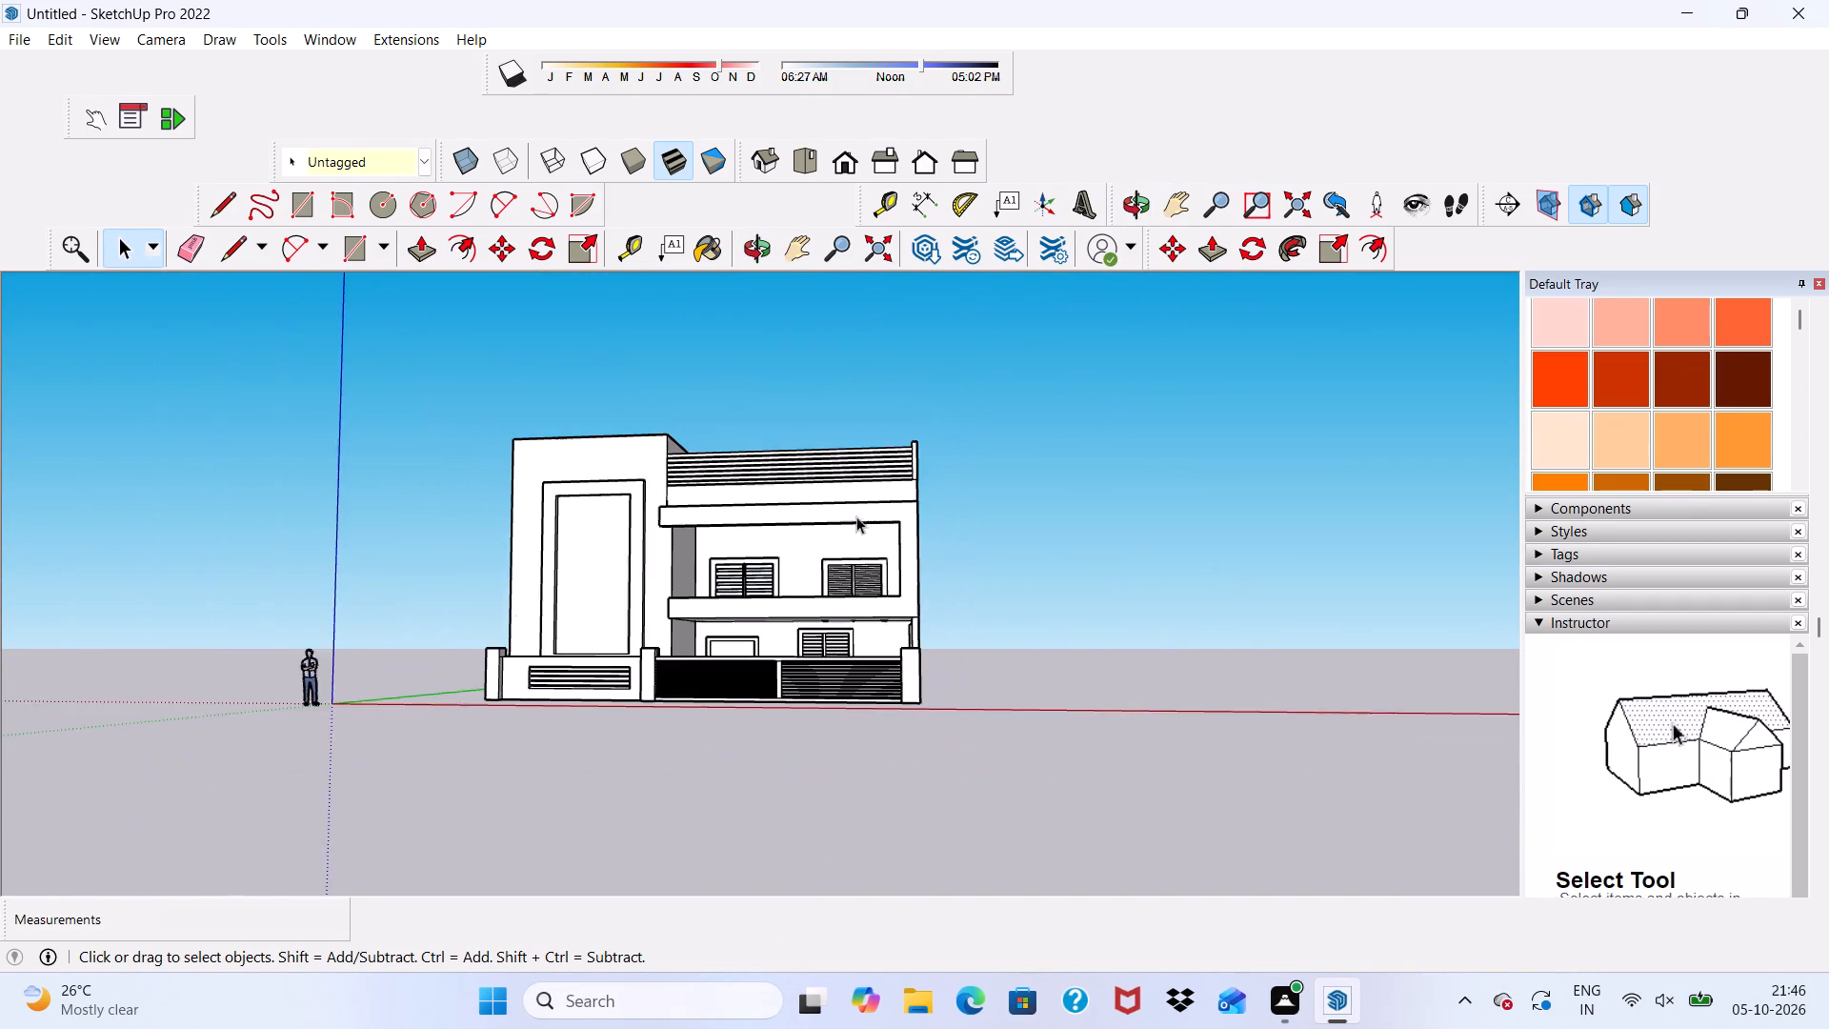
scroll(856, 516, "down", 2)
left_click(951, 389)
scroll(884, 487, "up", 10)
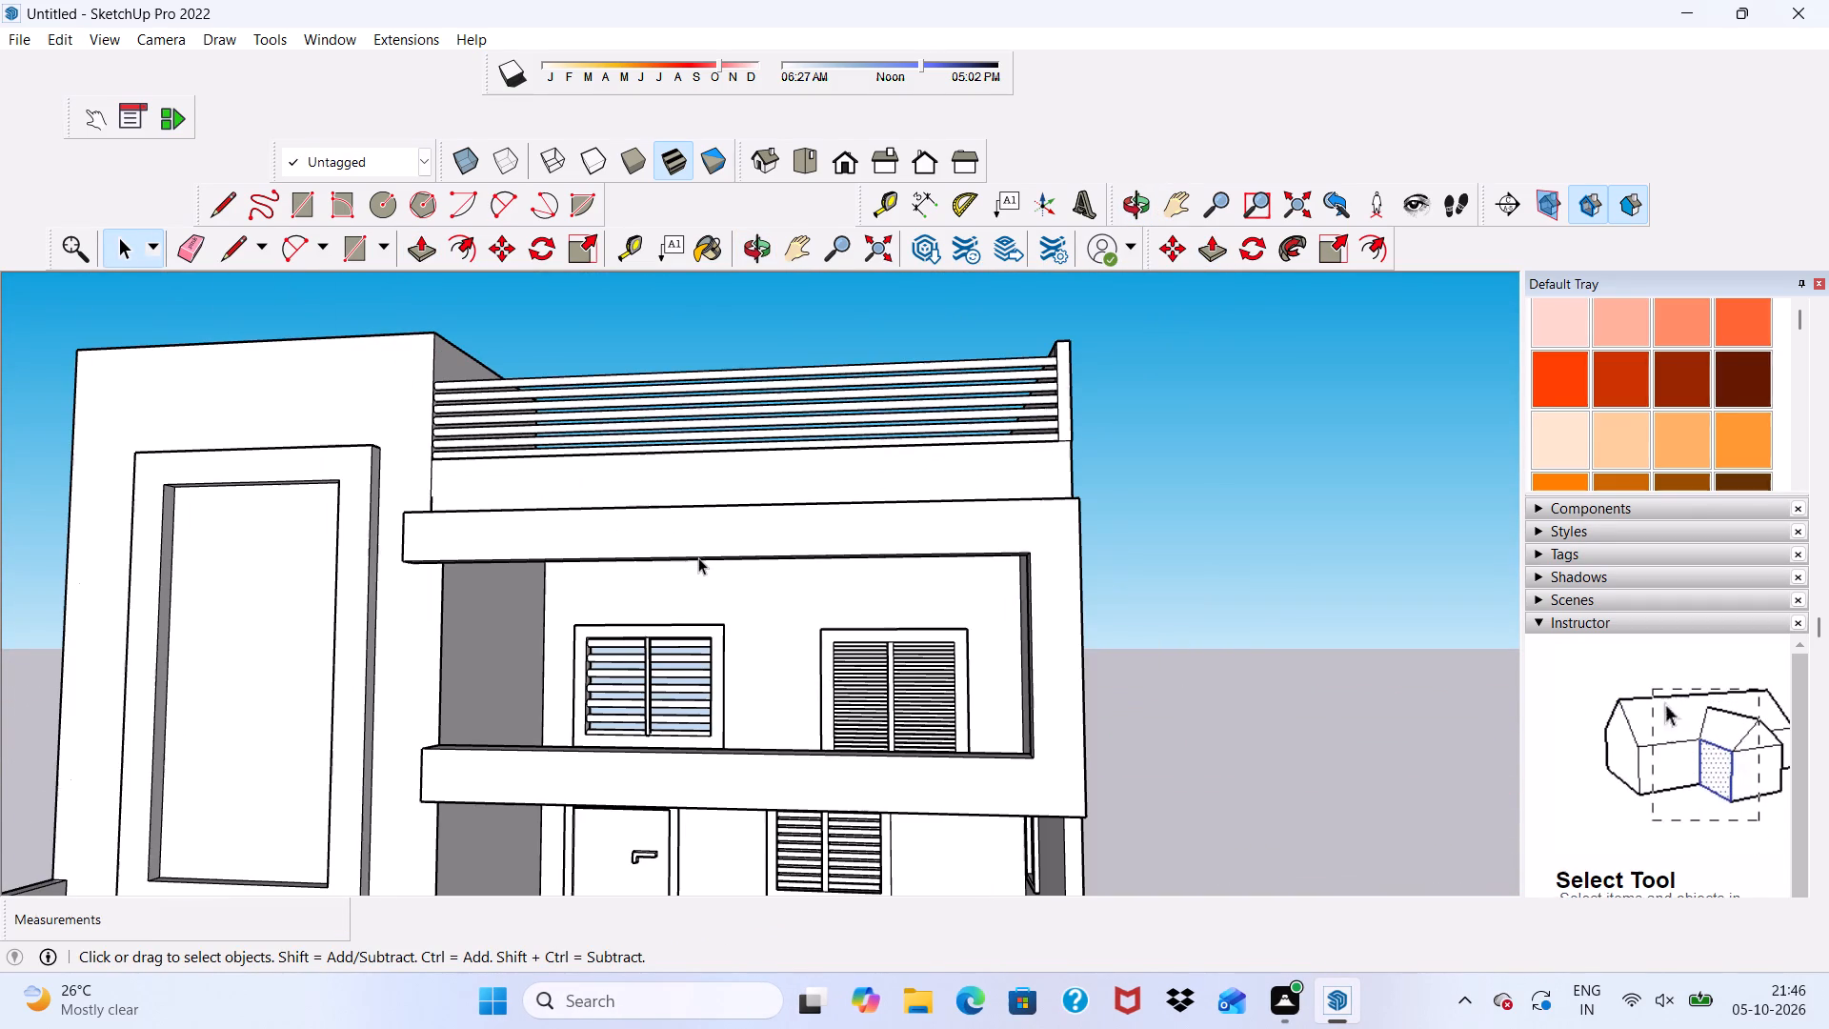
scroll(696, 558, "down", 4)
scroll(812, 569, "down", 2)
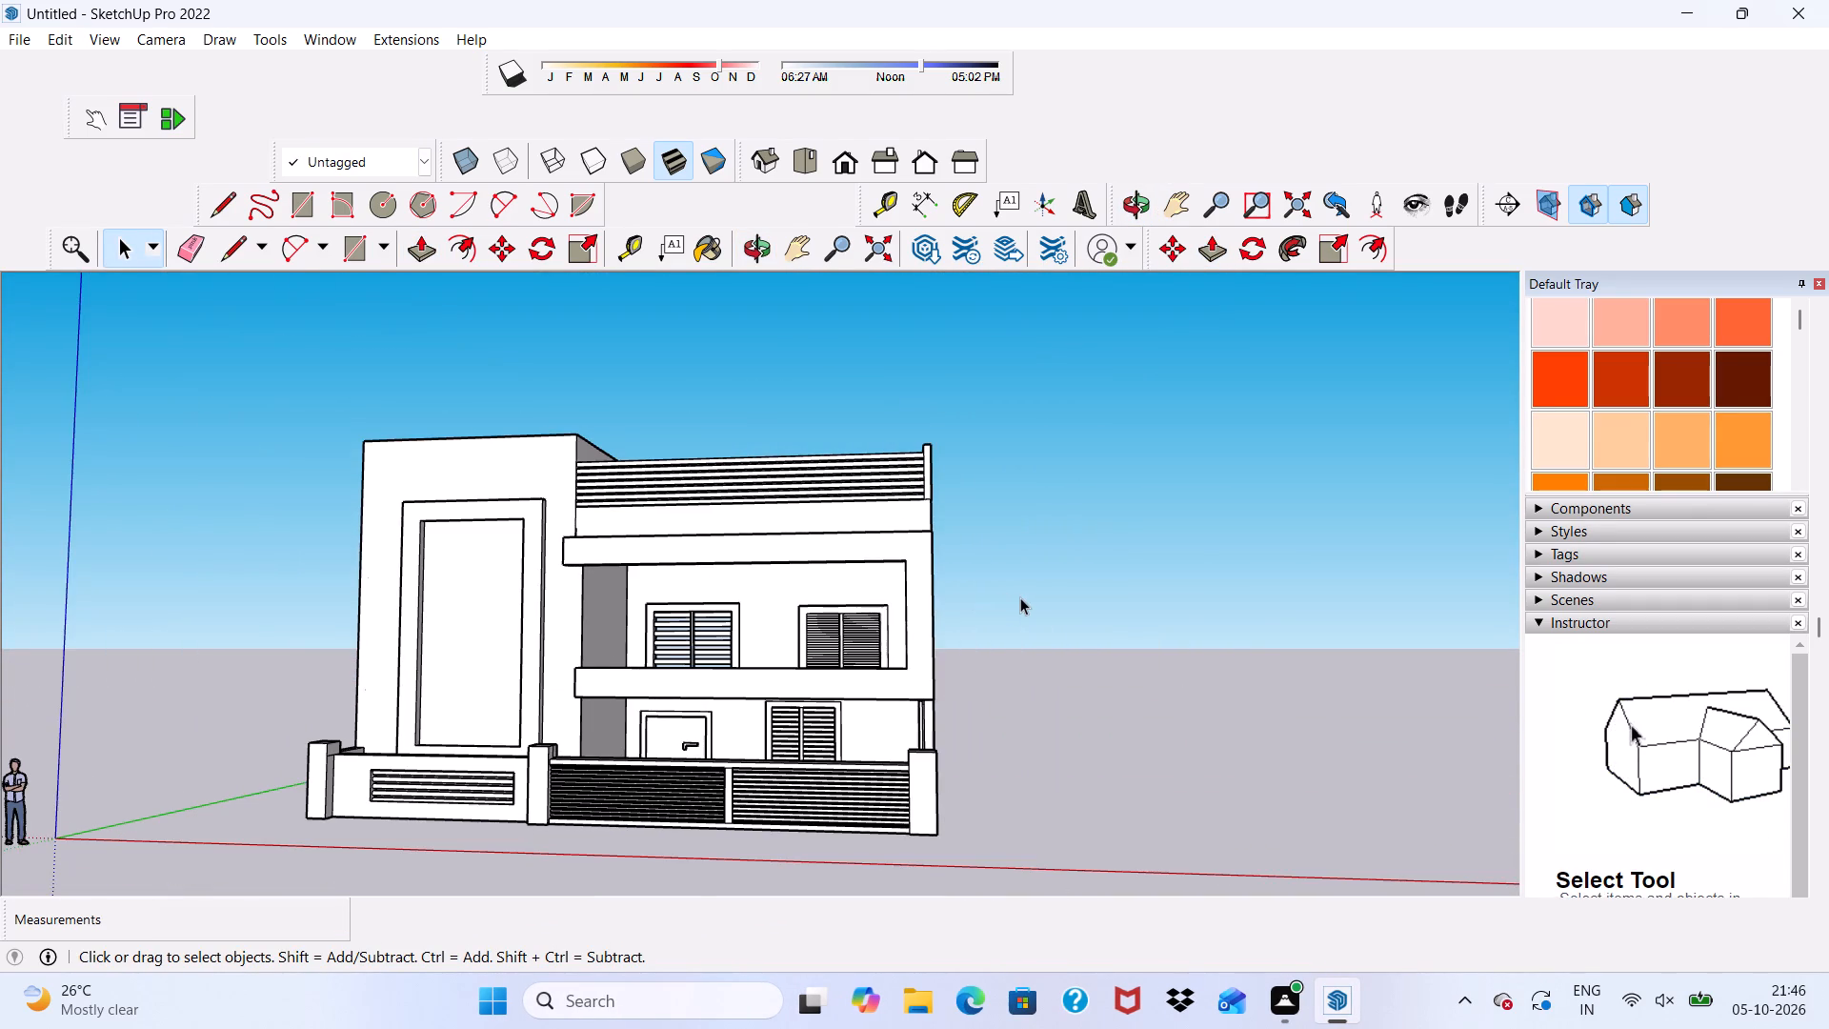
Examine the full front elevation of the house from a distance at several zoom levels and heights.
scroll(1022, 597, "up", 1)
scroll(1015, 605, "down", 2)
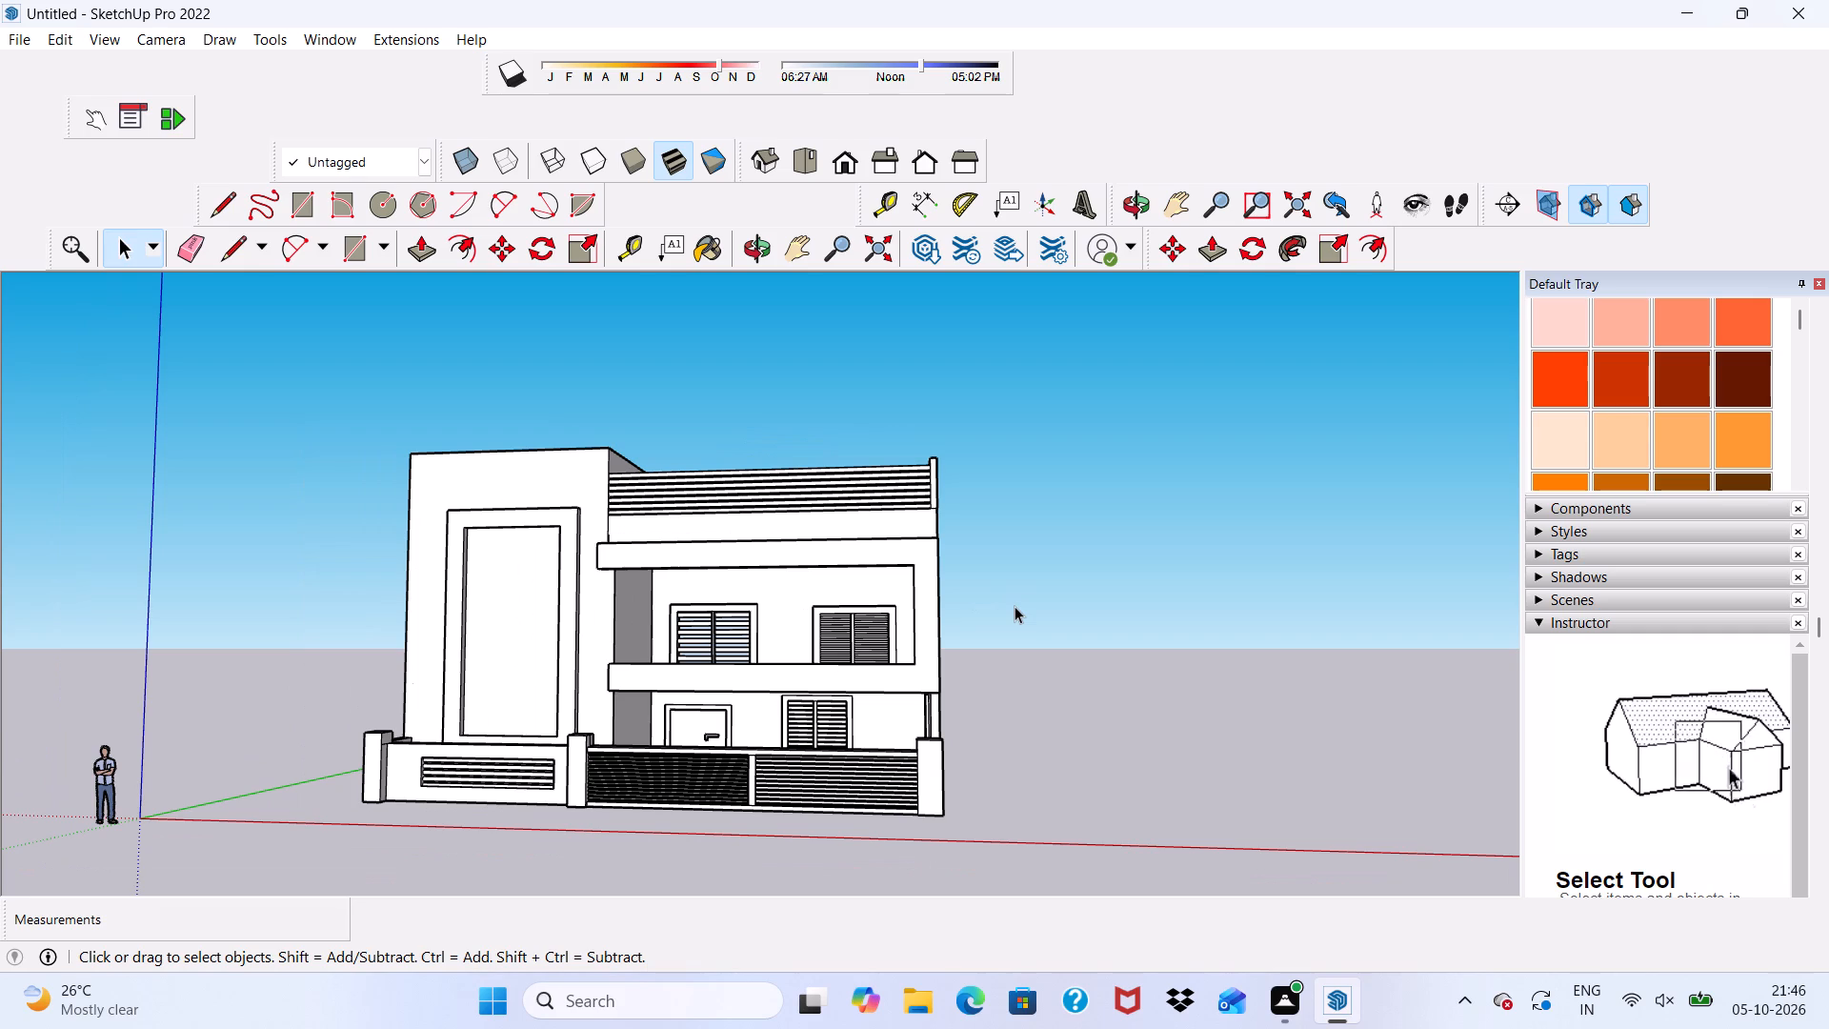
scroll(1015, 606, "down", 5)
left_click(1031, 631)
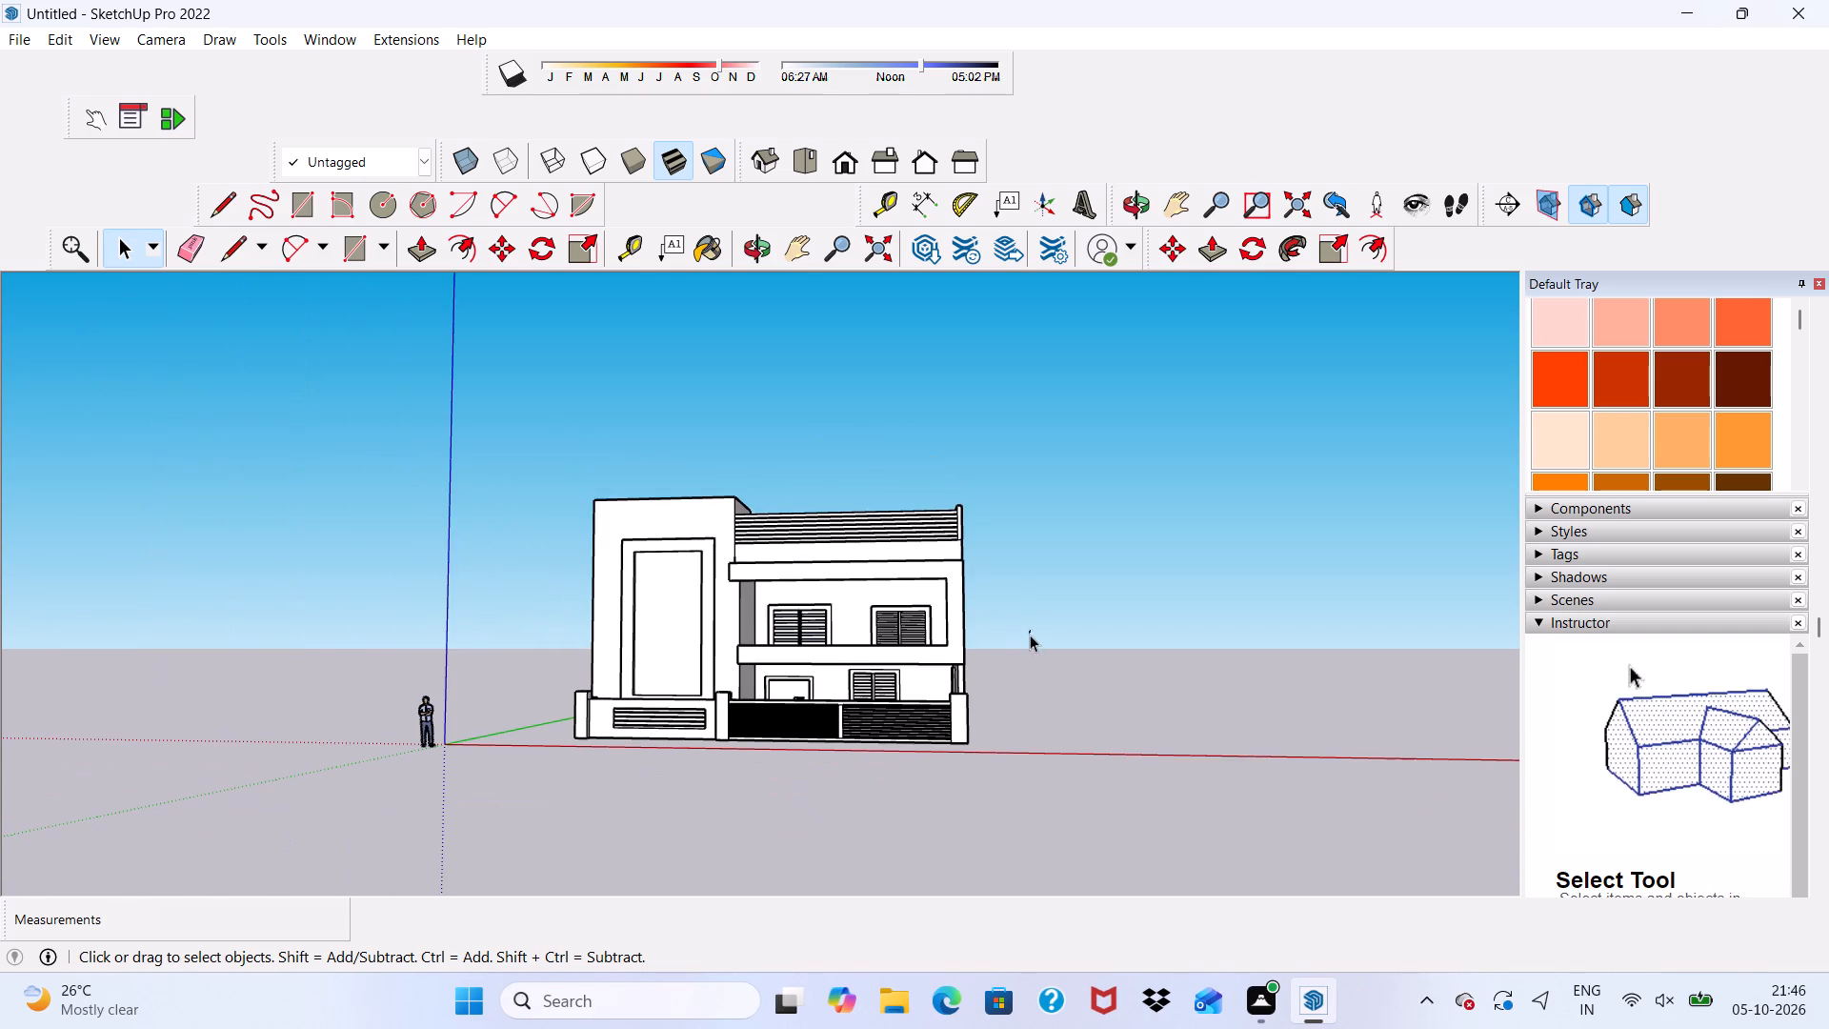
scroll(608, 594, "up", 10)
scroll(668, 469, "down", 8)
middle_click_drag(855, 484, 855, 485)
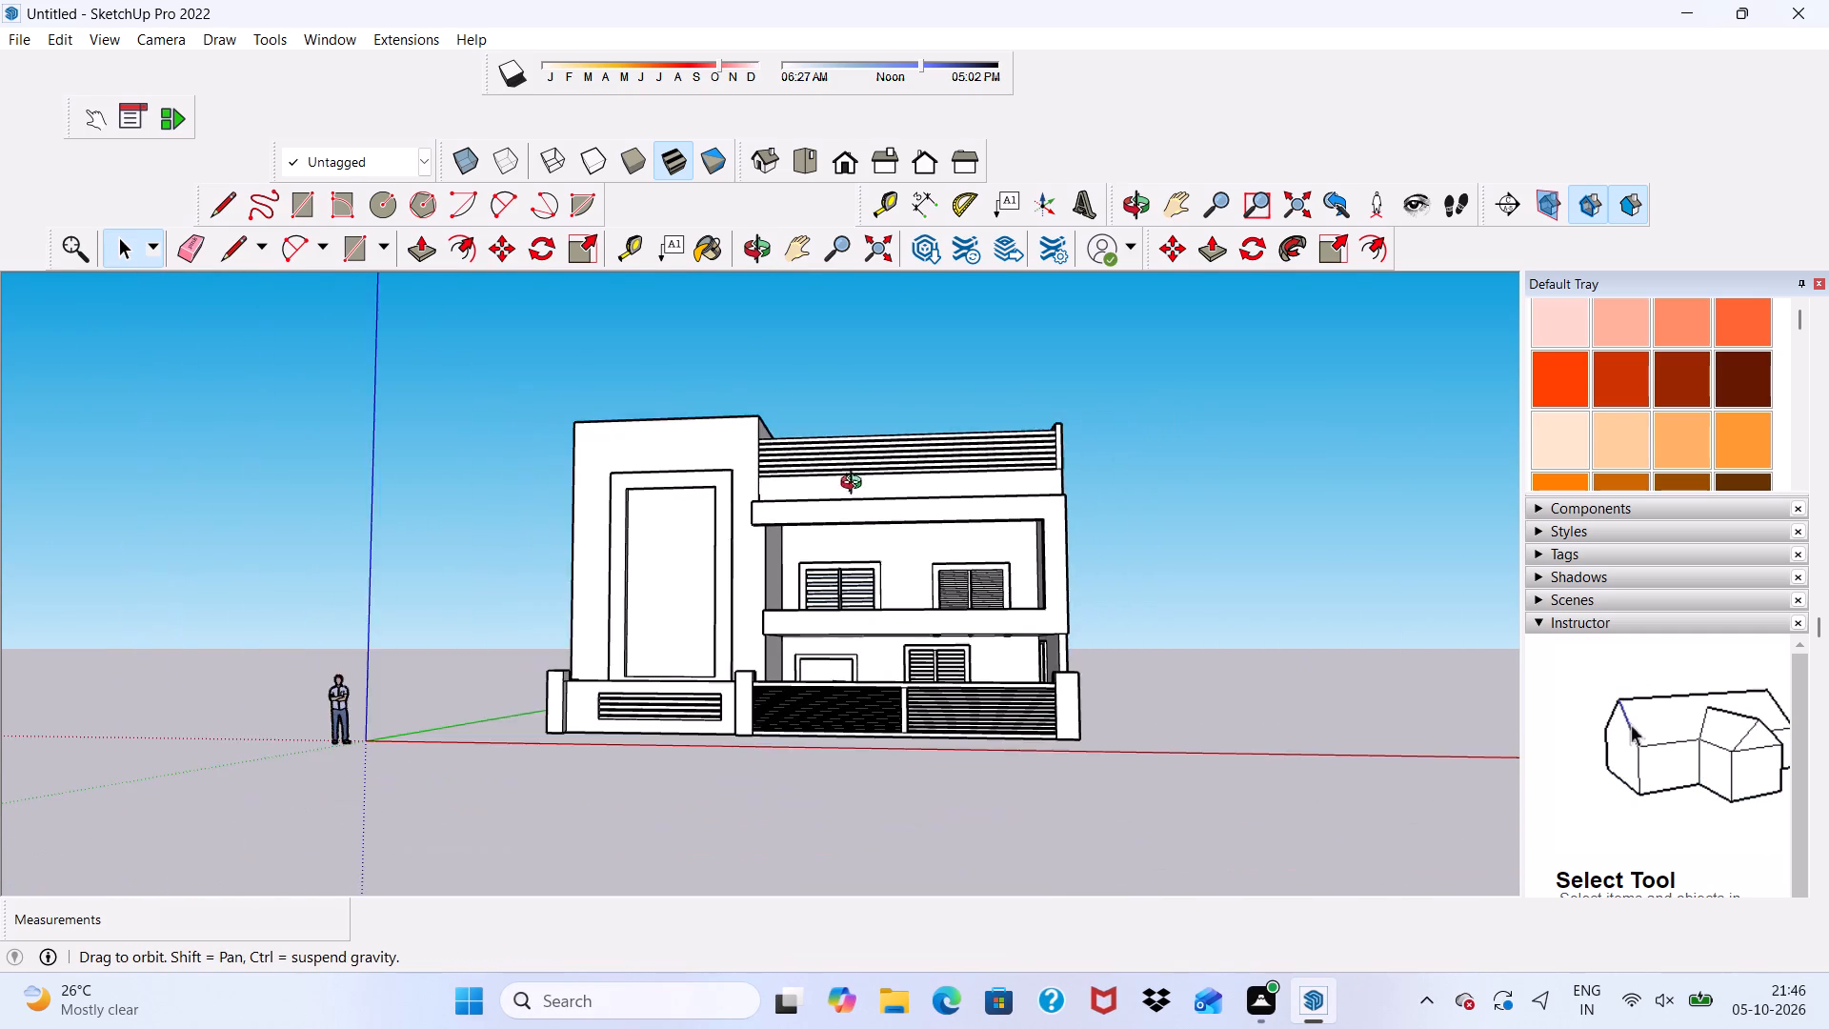
middle_click_drag(855, 485, 818, 674)
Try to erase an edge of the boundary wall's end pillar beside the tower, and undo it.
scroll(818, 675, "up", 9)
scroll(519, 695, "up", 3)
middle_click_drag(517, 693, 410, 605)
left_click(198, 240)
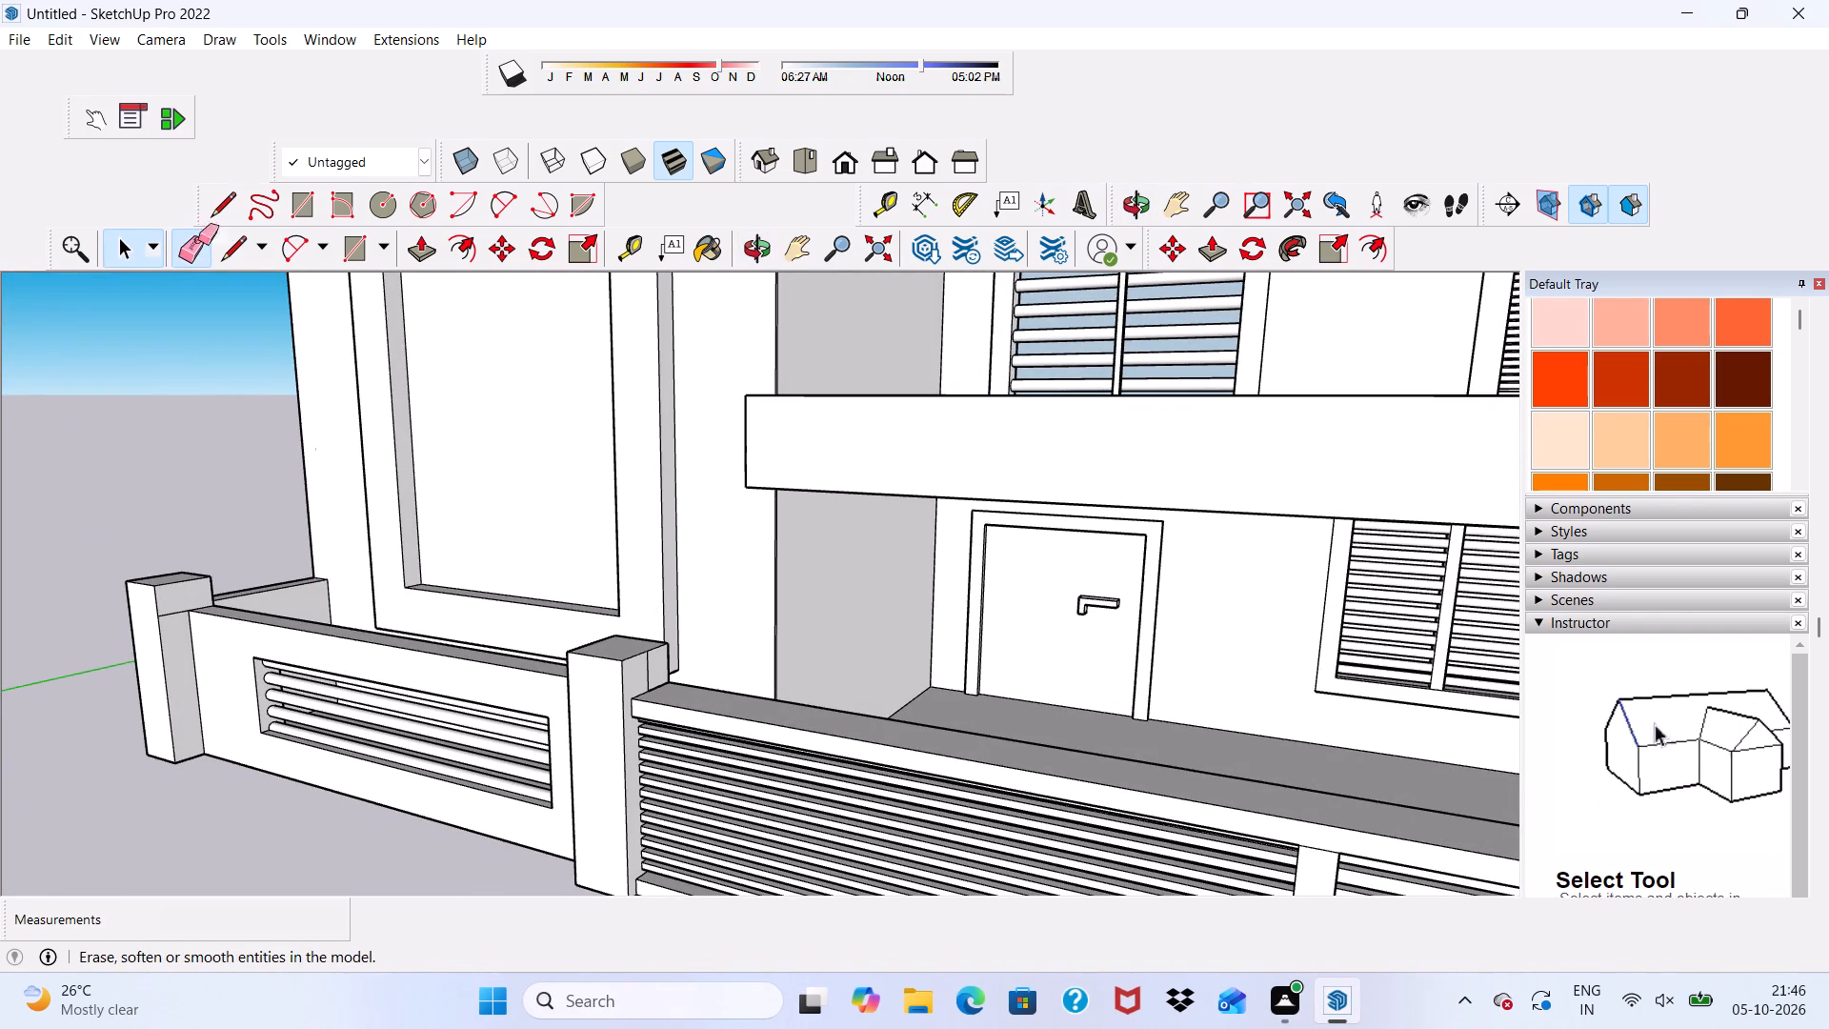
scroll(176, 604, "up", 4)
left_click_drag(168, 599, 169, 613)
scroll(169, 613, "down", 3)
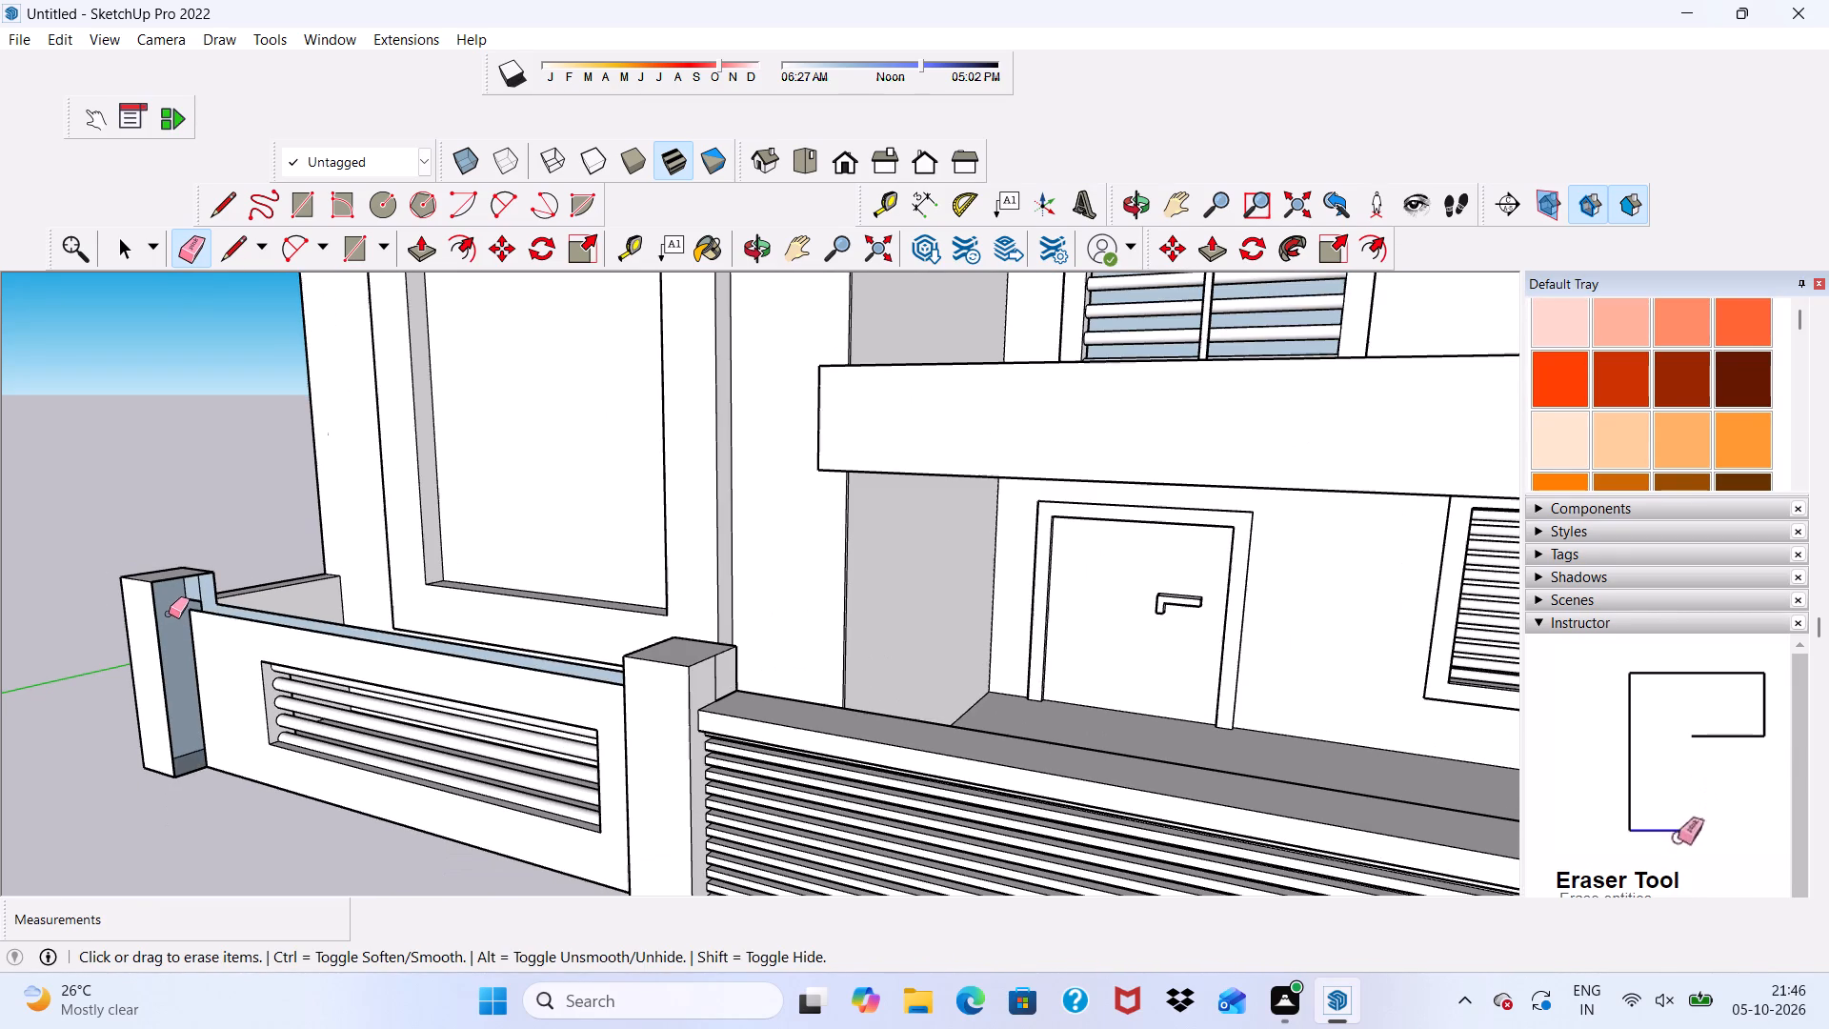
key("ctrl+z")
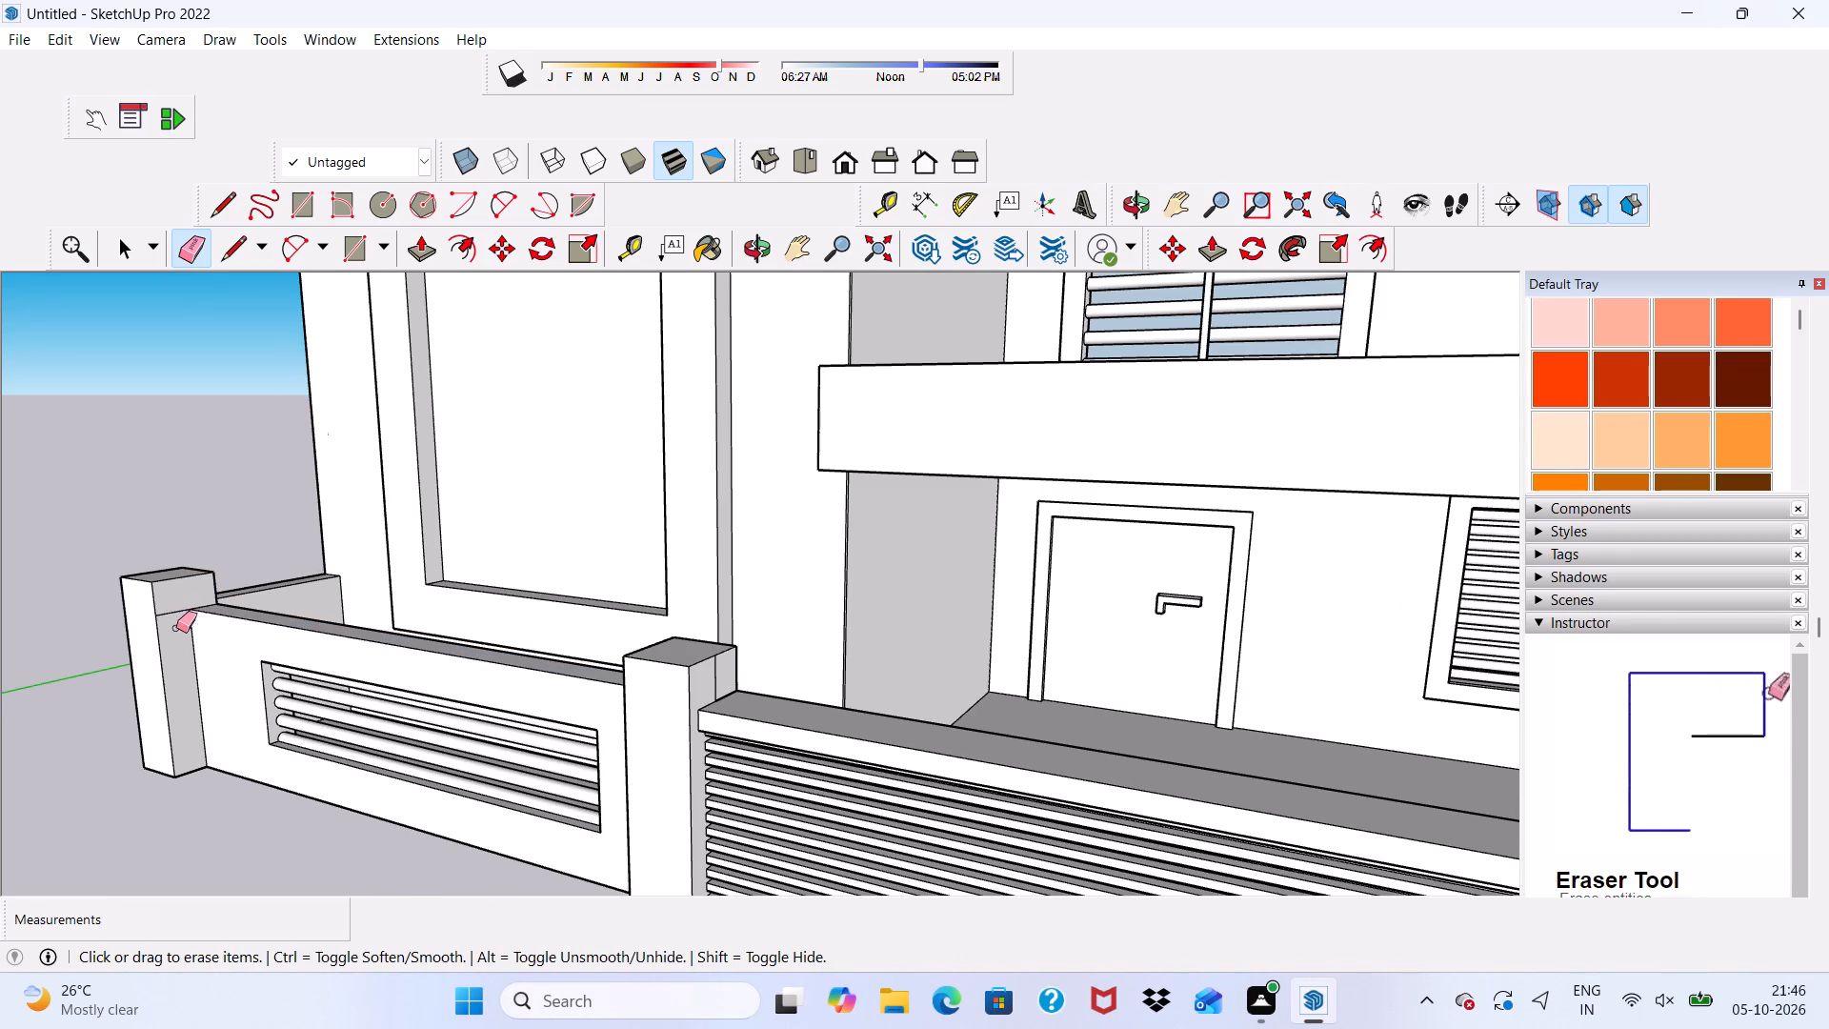
Erase the vertical seam where the boundary wall meets the house's side wall on the tower side.
scroll(461, 693, "down", 1)
middle_click_drag(461, 692, 1057, 612)
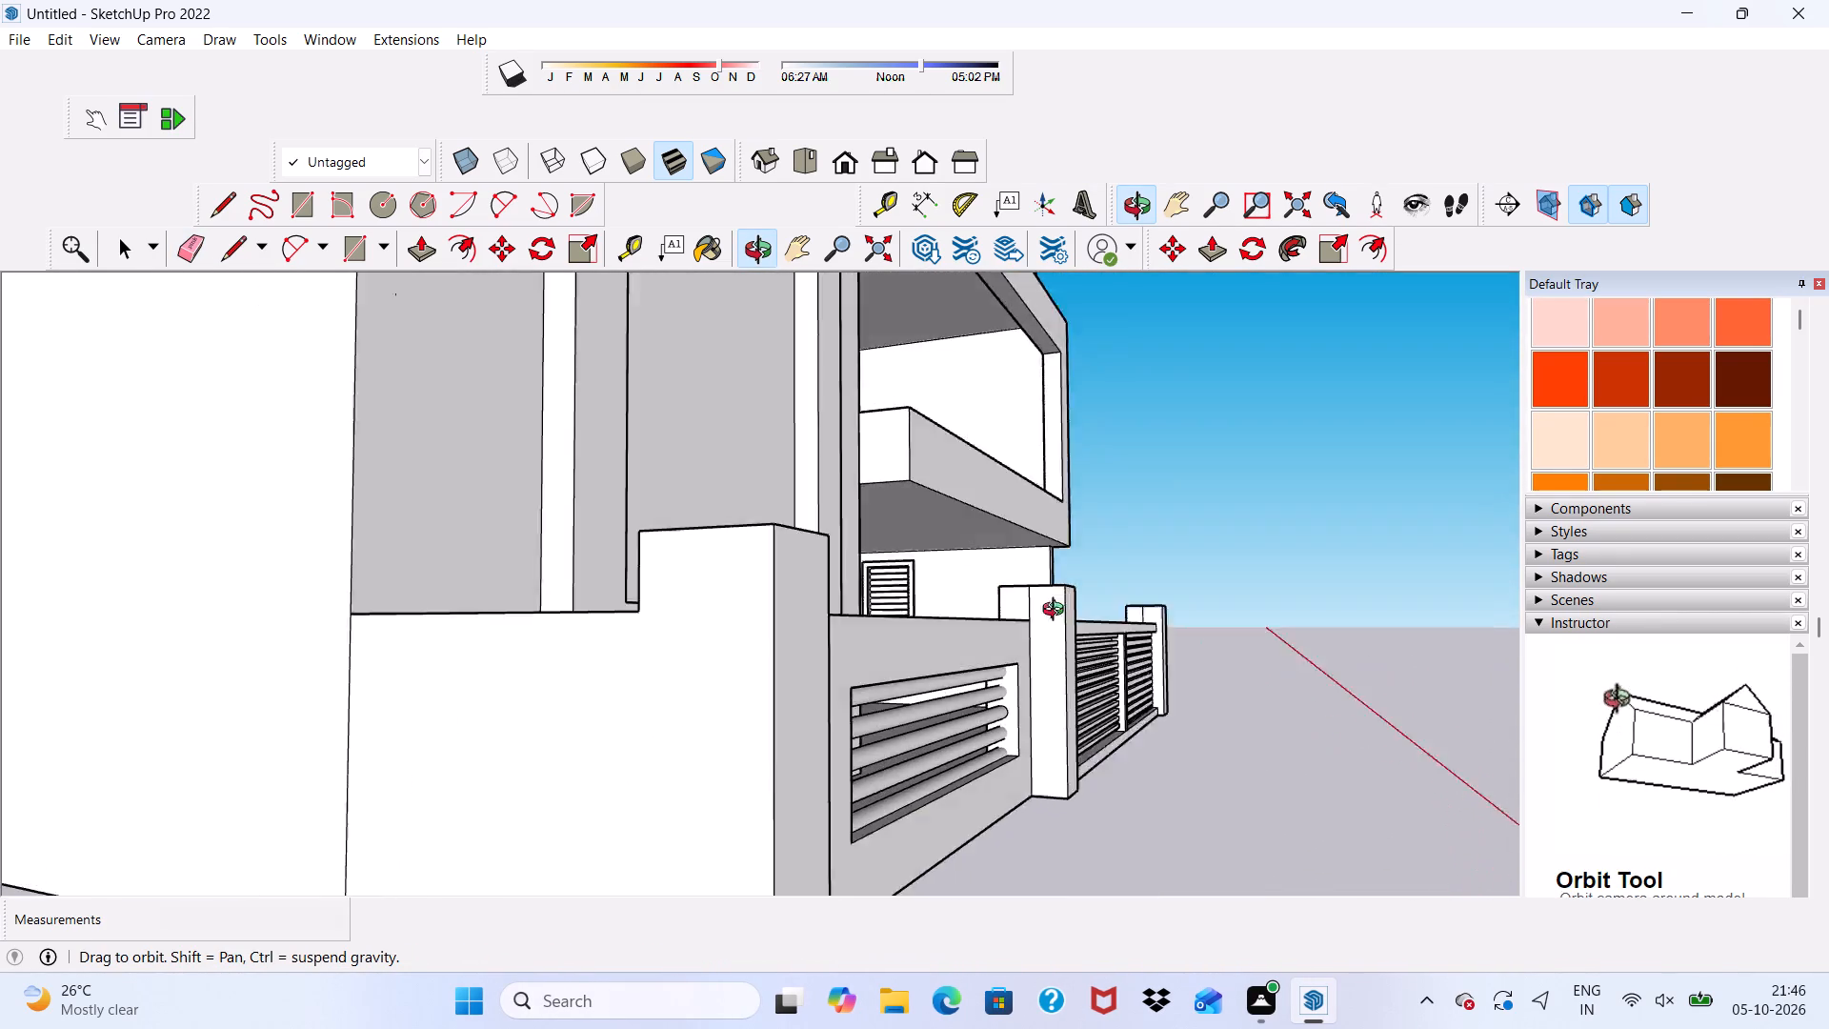
middle_click_drag(1057, 612, 1048, 600)
scroll(442, 667, "up", 2)
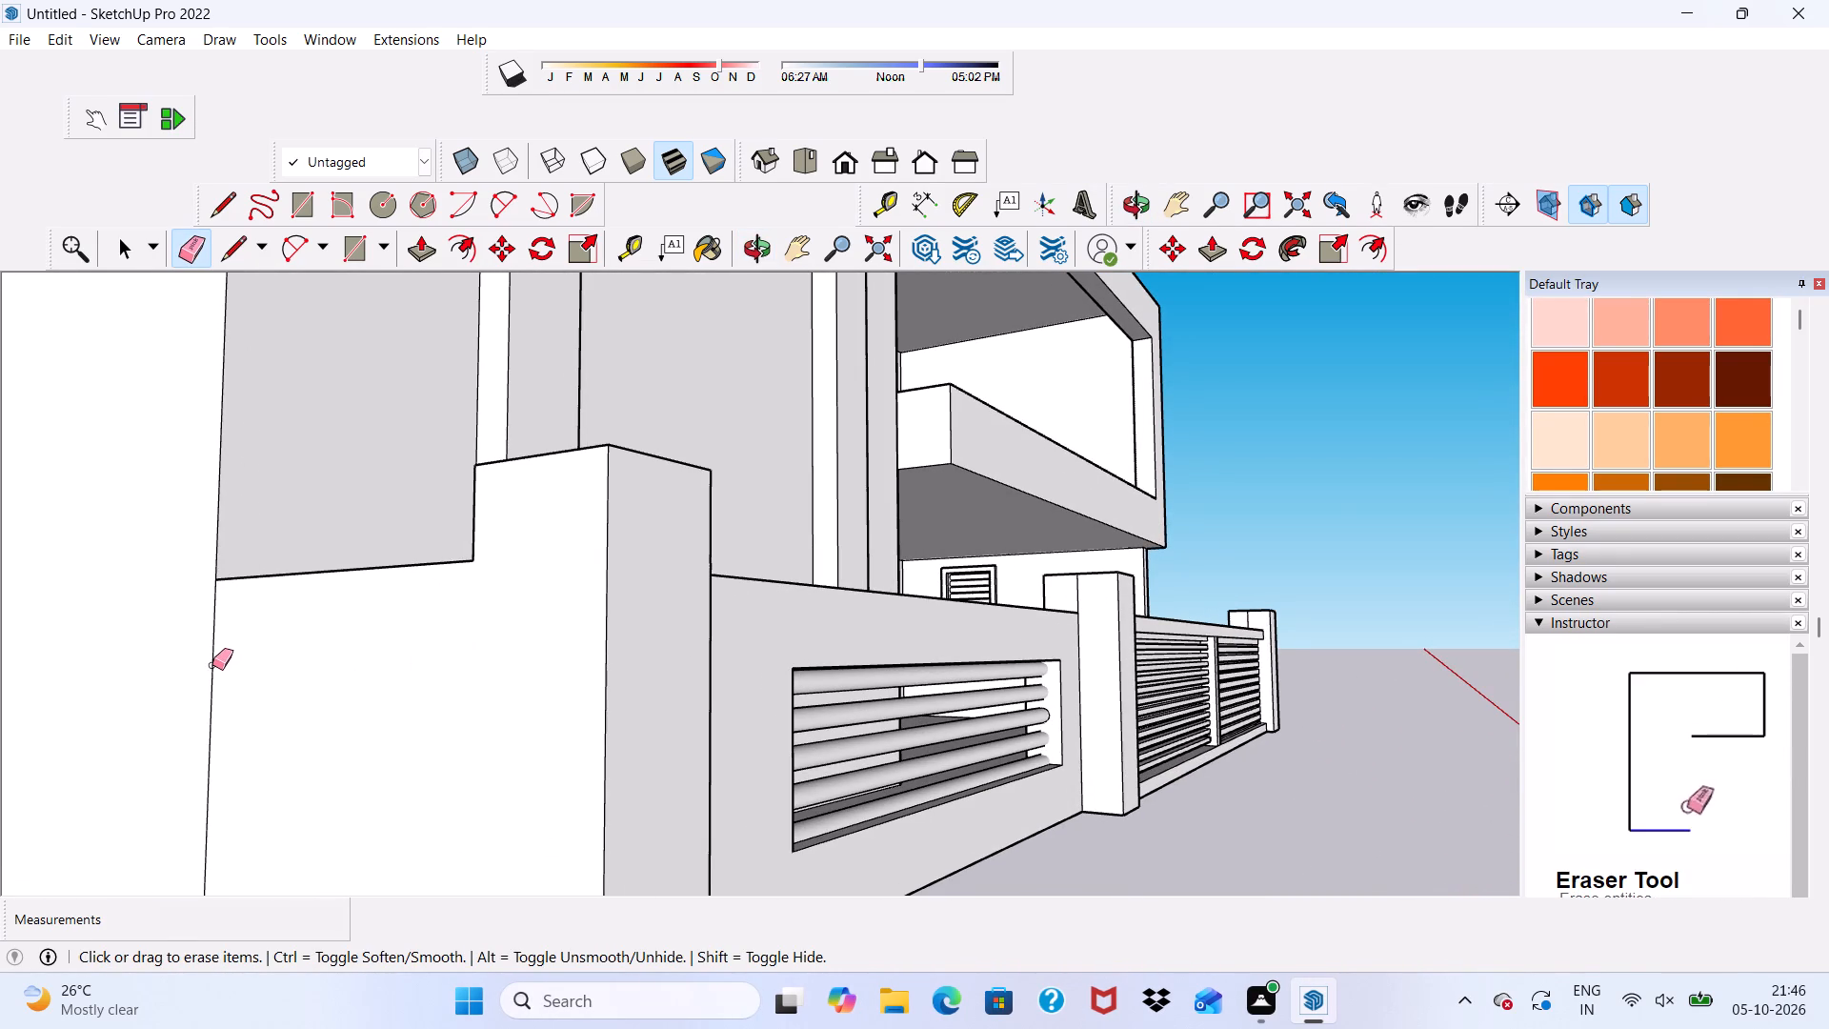
left_click(212, 665)
scroll(211, 667, "down", 16)
Erase the vertical seam where the boundary wall meets the side wall on the balcony side of the house.
middle_click_drag(636, 703, 229, 727)
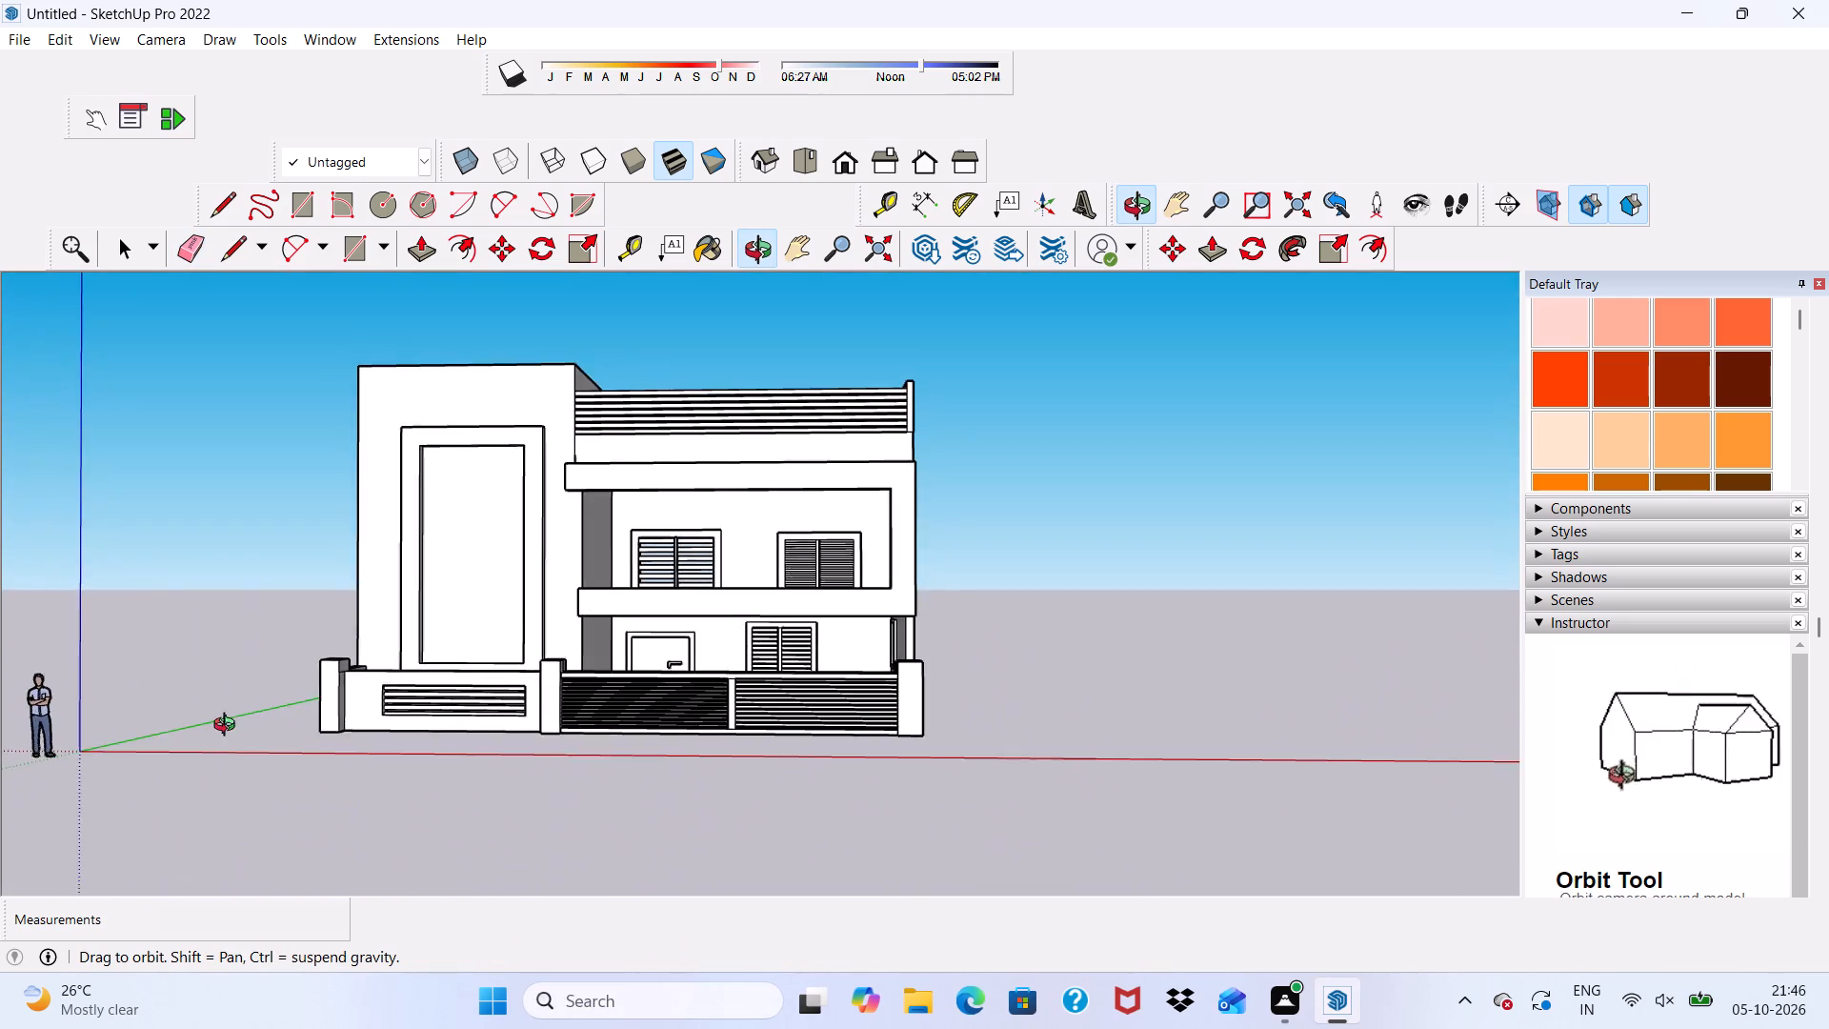
middle_click_drag(229, 727, 179, 758)
scroll(952, 836, "up", 6)
scroll(863, 714, "up", 6)
scroll(980, 625, "down", 2)
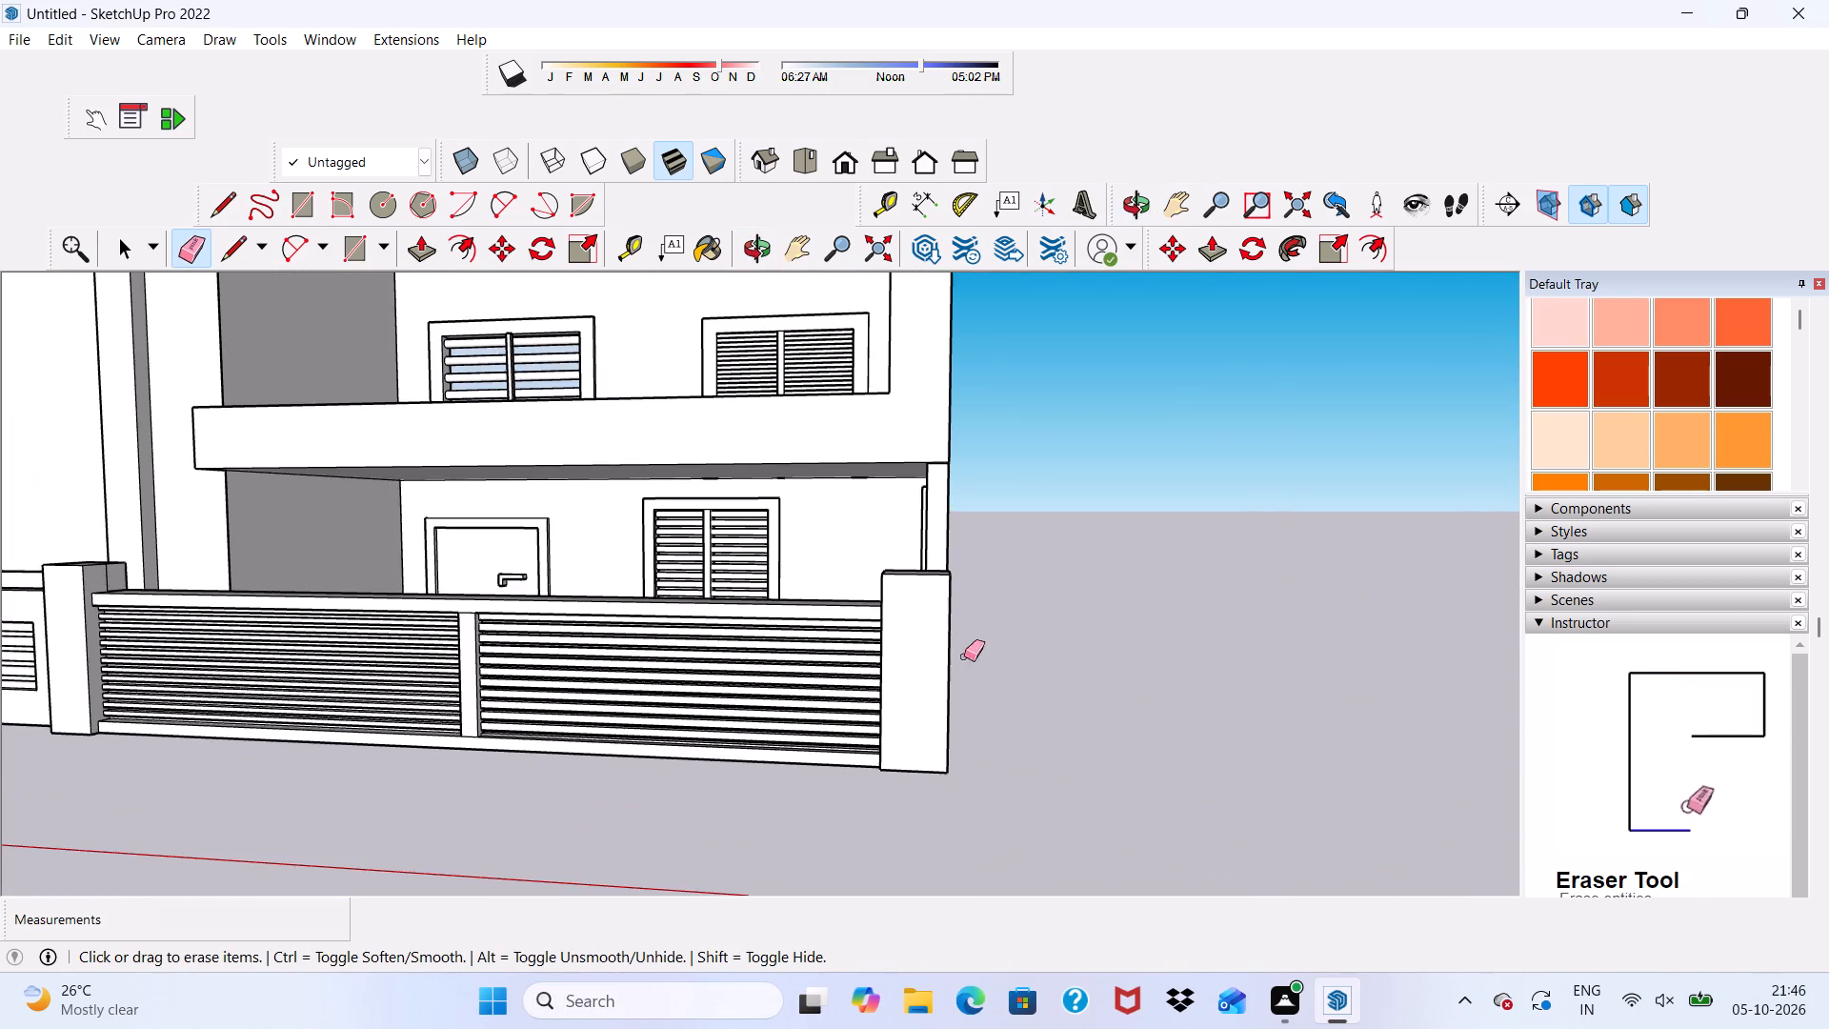
middle_click_drag(770, 727, 250, 737)
scroll(507, 681, "up", 5)
left_click(514, 672)
scroll(533, 647, "down", 2)
scroll(533, 647, "up", 1)
scroll(533, 647, "down", 7)
scroll(565, 629, "up", 1)
scroll(565, 629, "down", 2)
scroll(558, 657, "up", 1)
scroll(553, 709, "down", 2)
scroll(770, 648, "up", 1)
scroll(769, 648, "down", 6)
Erase the short stray line at the vertical edge of the house's rear wall.
middle_click_drag(913, 635, 155, 710)
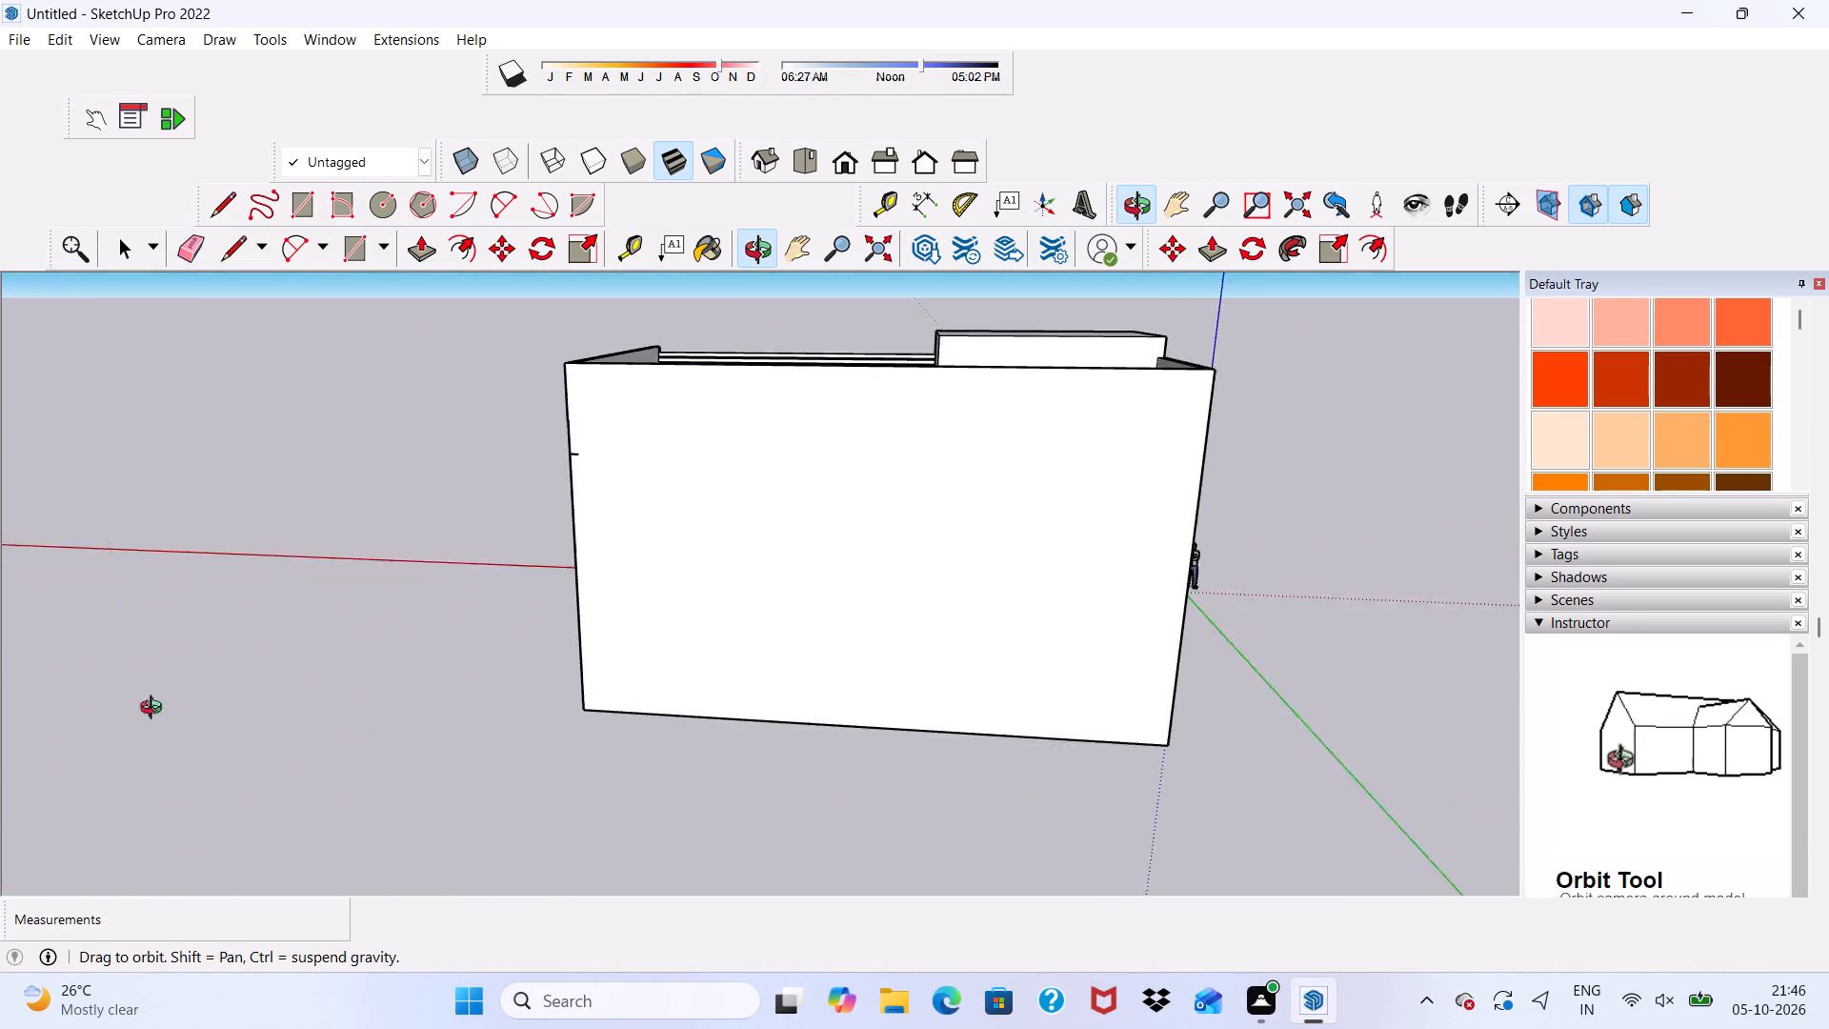
middle_click_drag(155, 710, 133, 707)
scroll(821, 357, "up", 6)
scroll(443, 521, "down", 2)
scroll(344, 523, "up", 9)
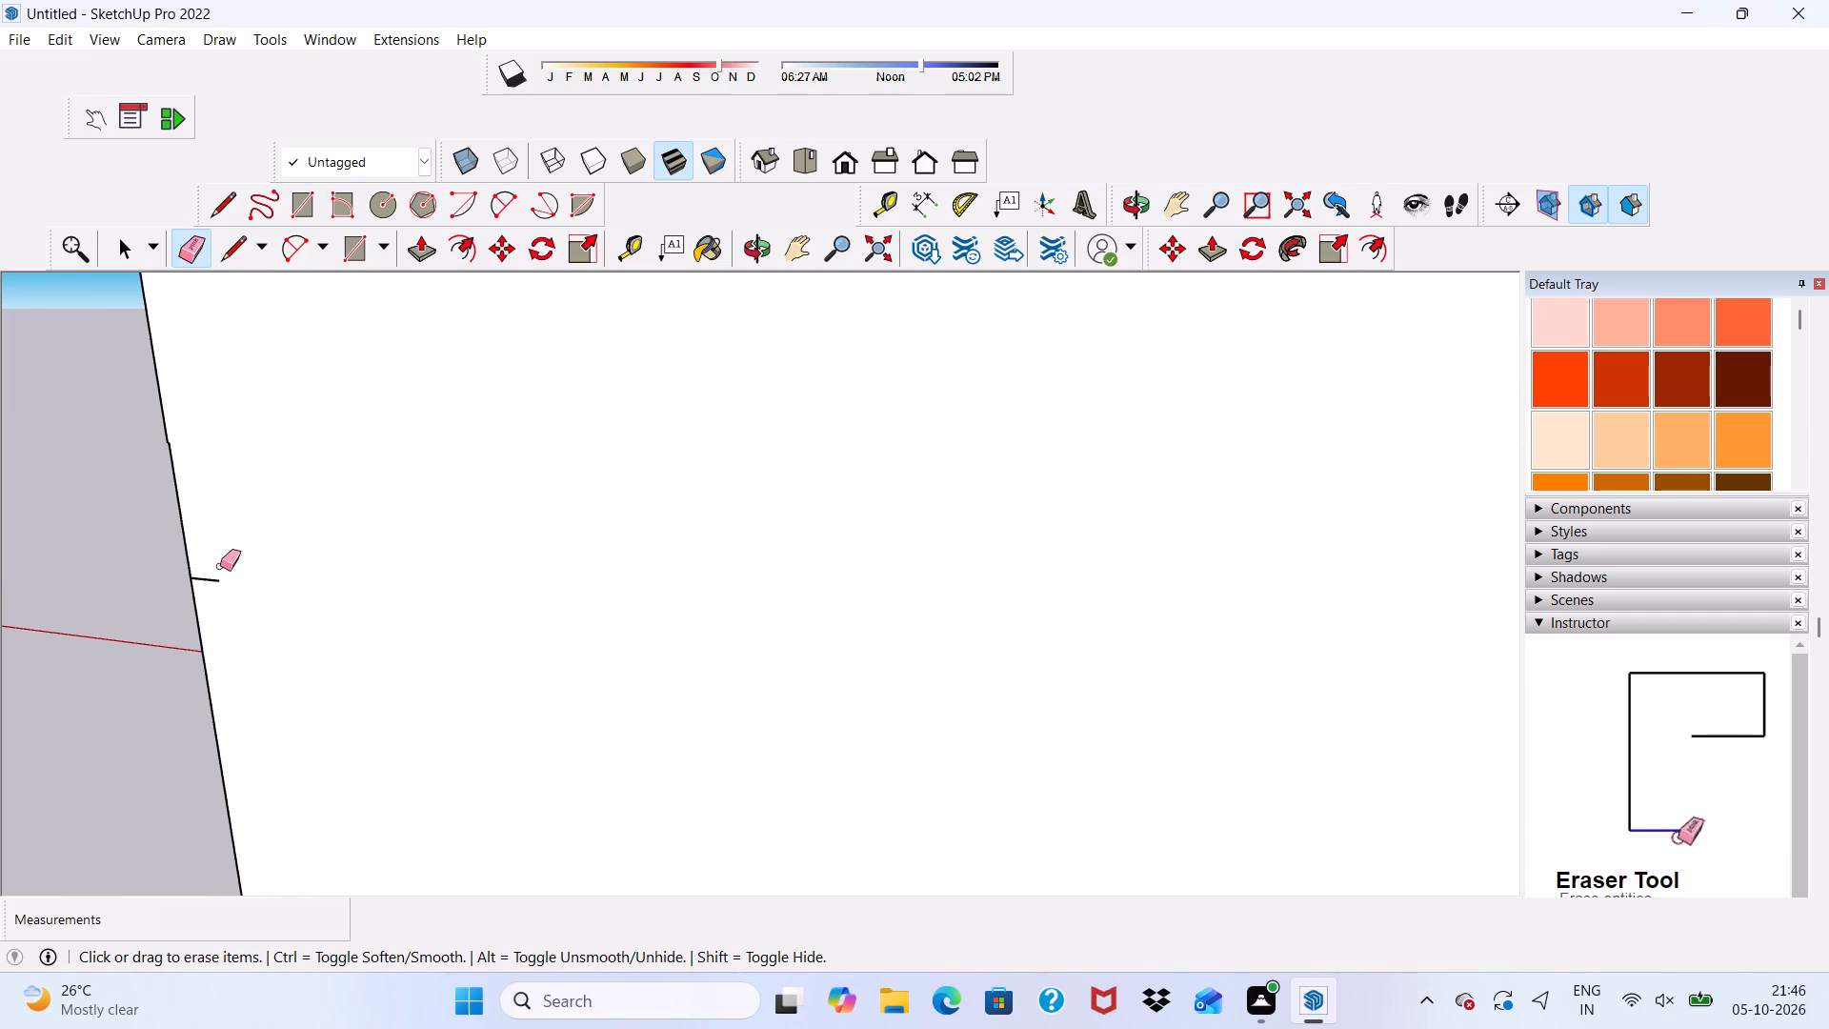
left_click(216, 574)
scroll(216, 581, "down", 8)
scroll(685, 563, "up", 1)
scroll(689, 572, "down", 1)
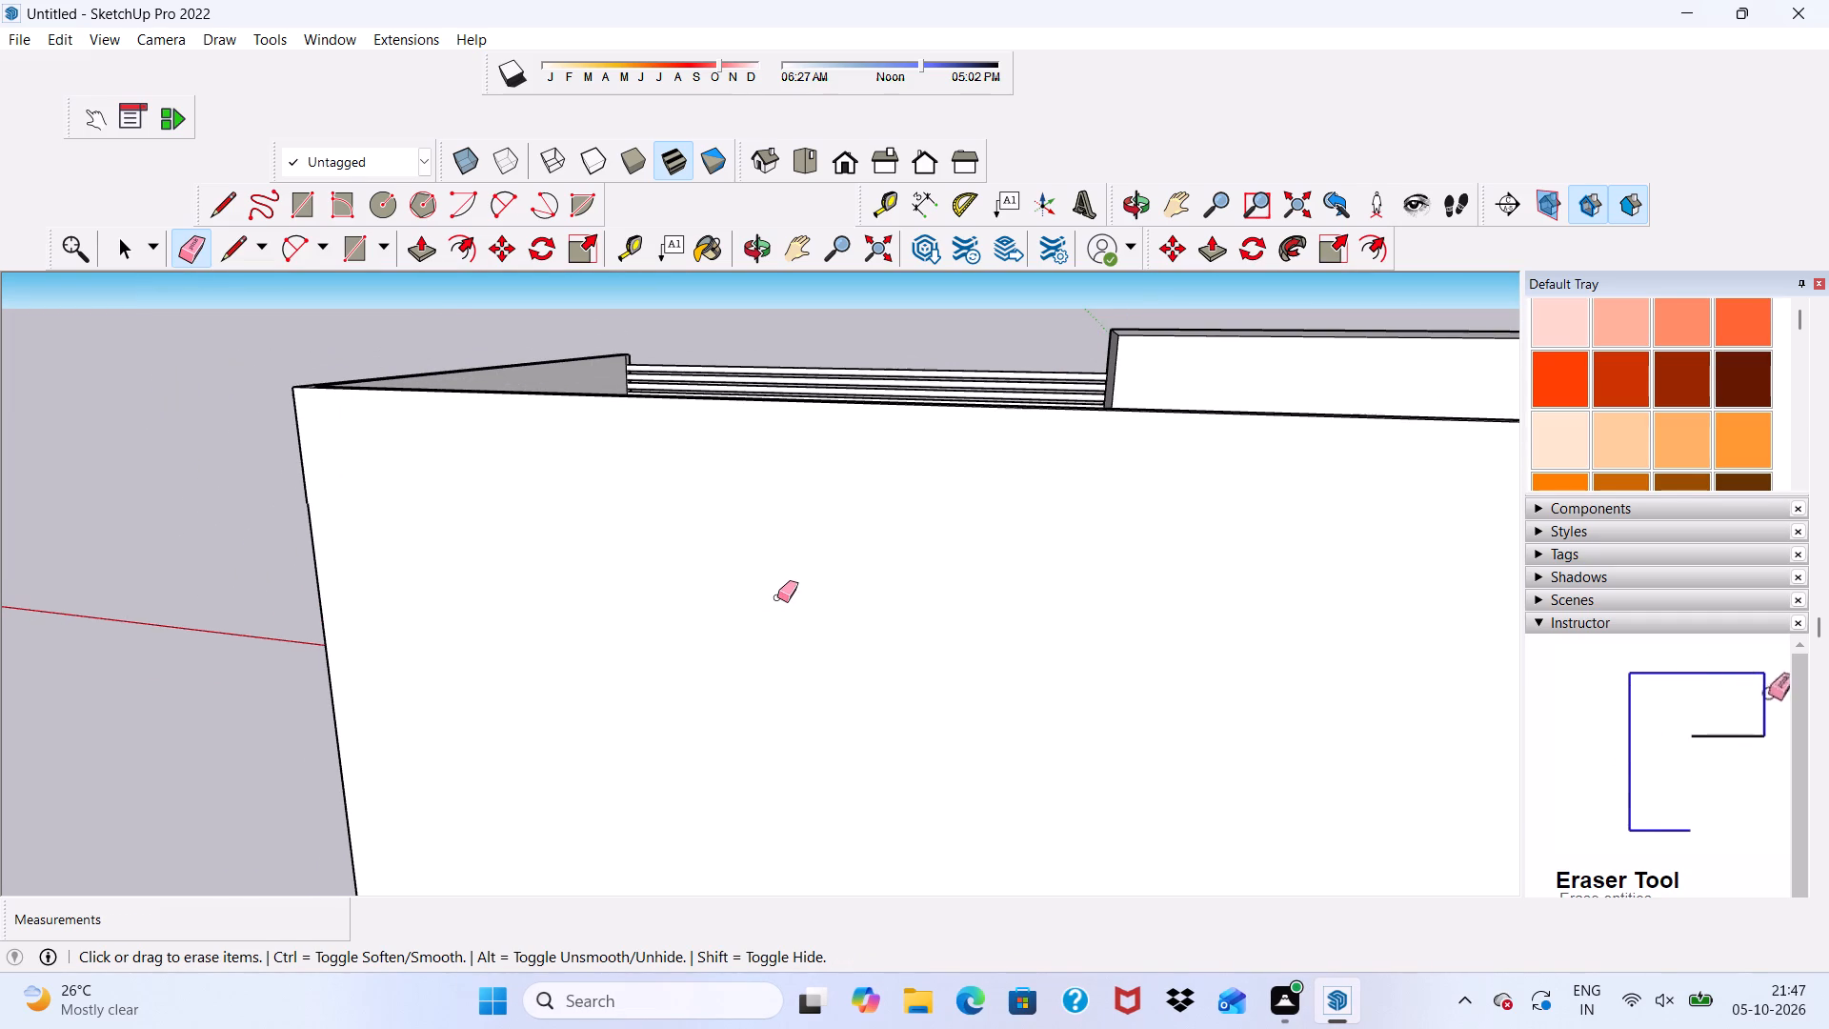
Examine the front elevation, boundary wall, gate and entrance from raised and low viewpoints with no eraser active.
key("space")
scroll(778, 596, "down", 12)
middle_click_drag(1111, 606, 110, 474)
scroll(1111, 606, "down", 1)
scroll(423, 604, "up", 6)
scroll(430, 572, "down", 2)
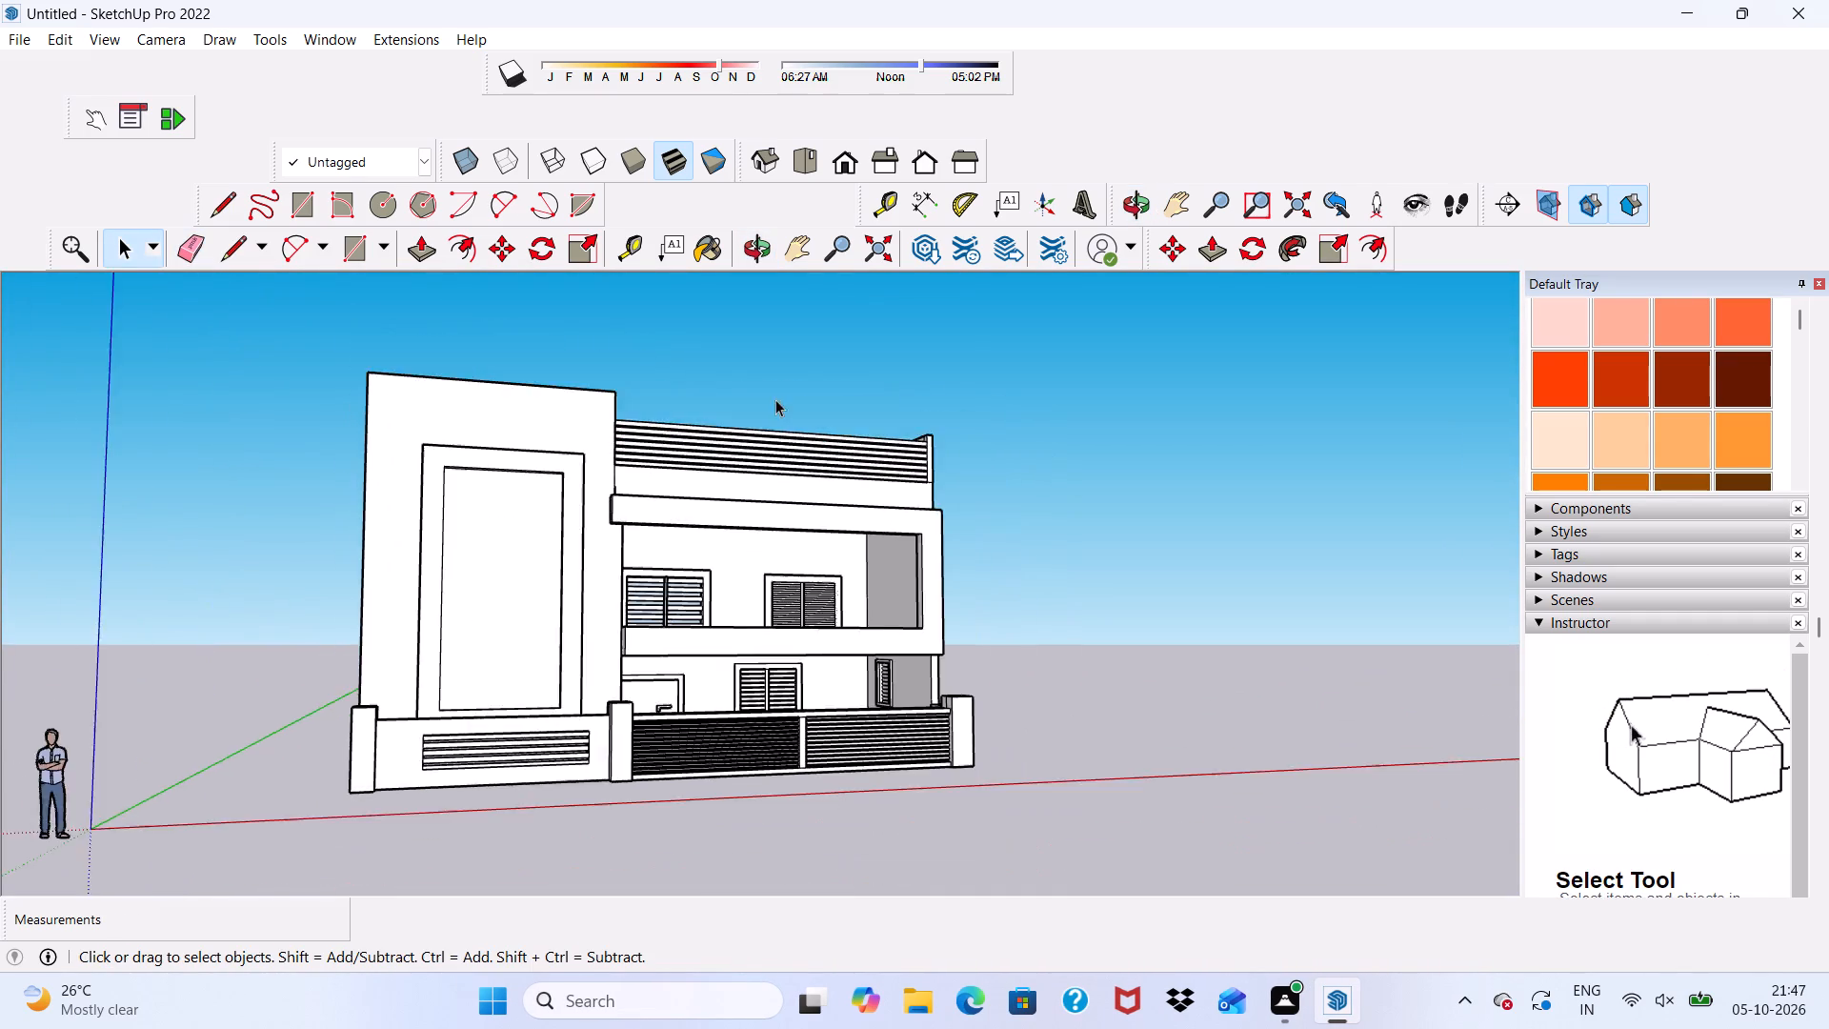
scroll(775, 399, "down", 3)
scroll(777, 388, "up", 1)
scroll(777, 388, "down", 8)
middle_click_drag(767, 434, 595, 640)
scroll(601, 650, "up", 10)
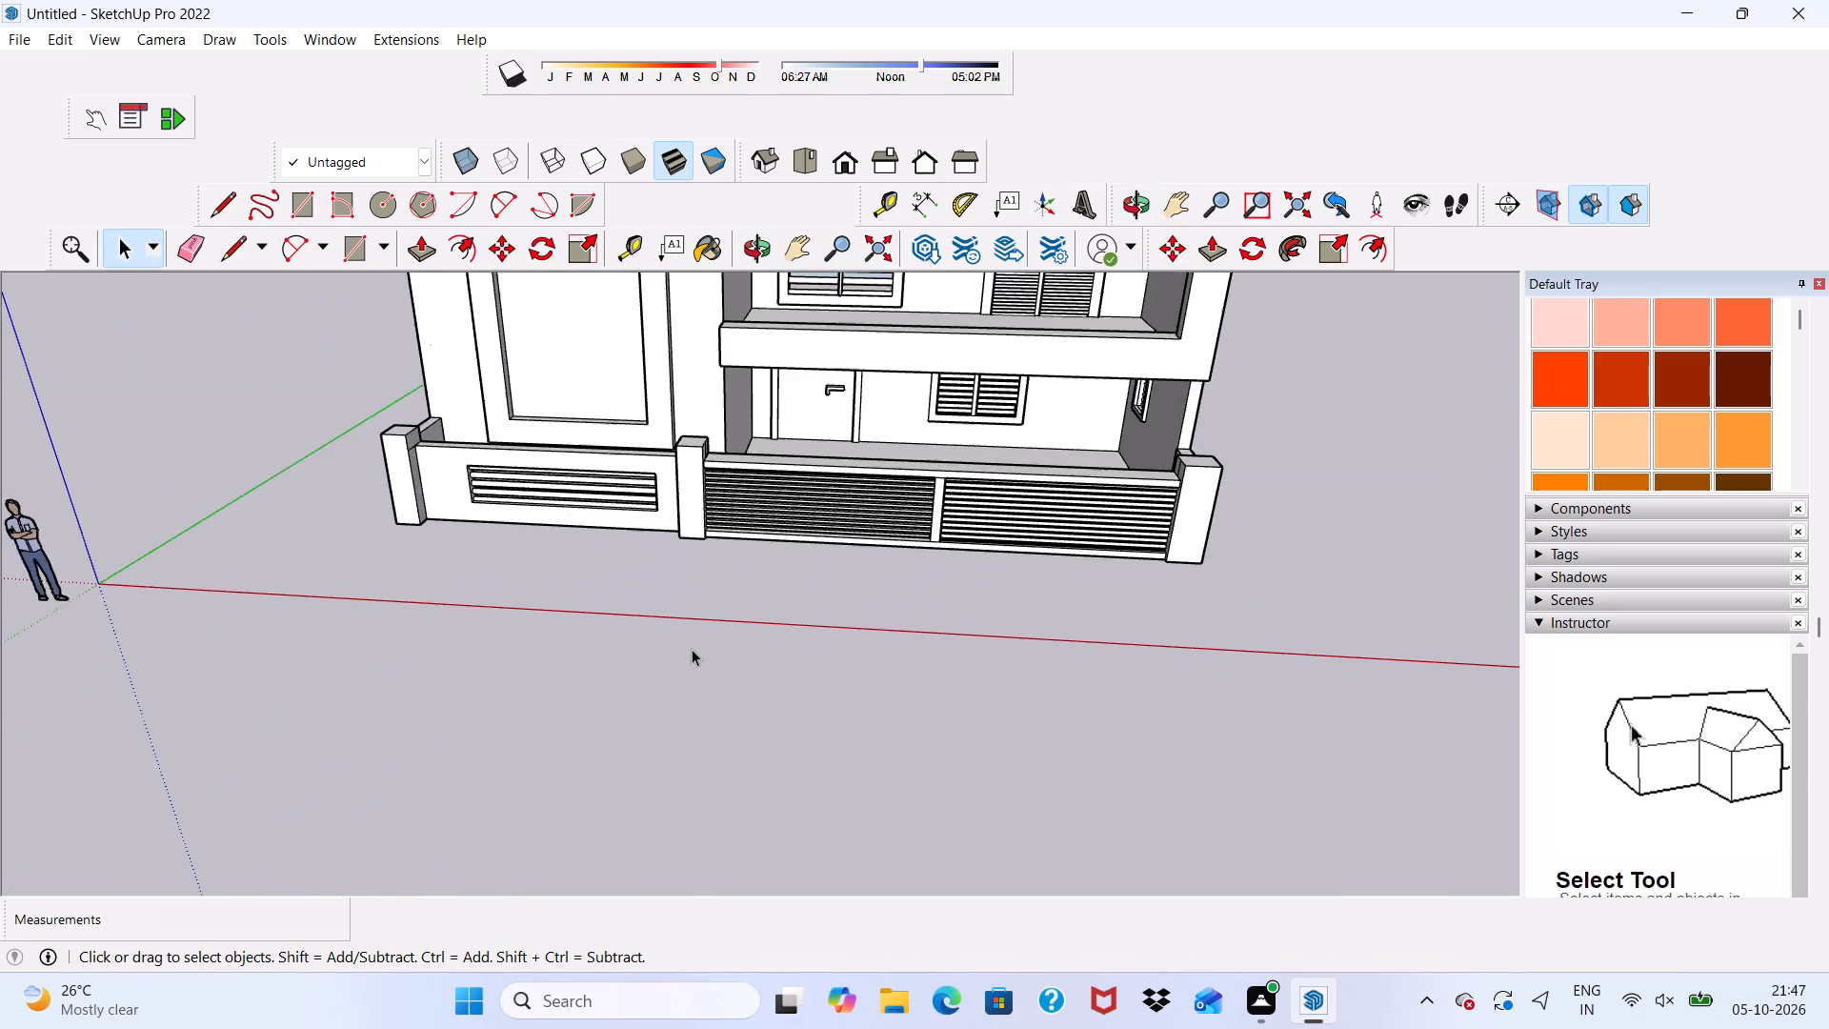
scroll(692, 649, "up", 8)
middle_click_drag(708, 482, 710, 471)
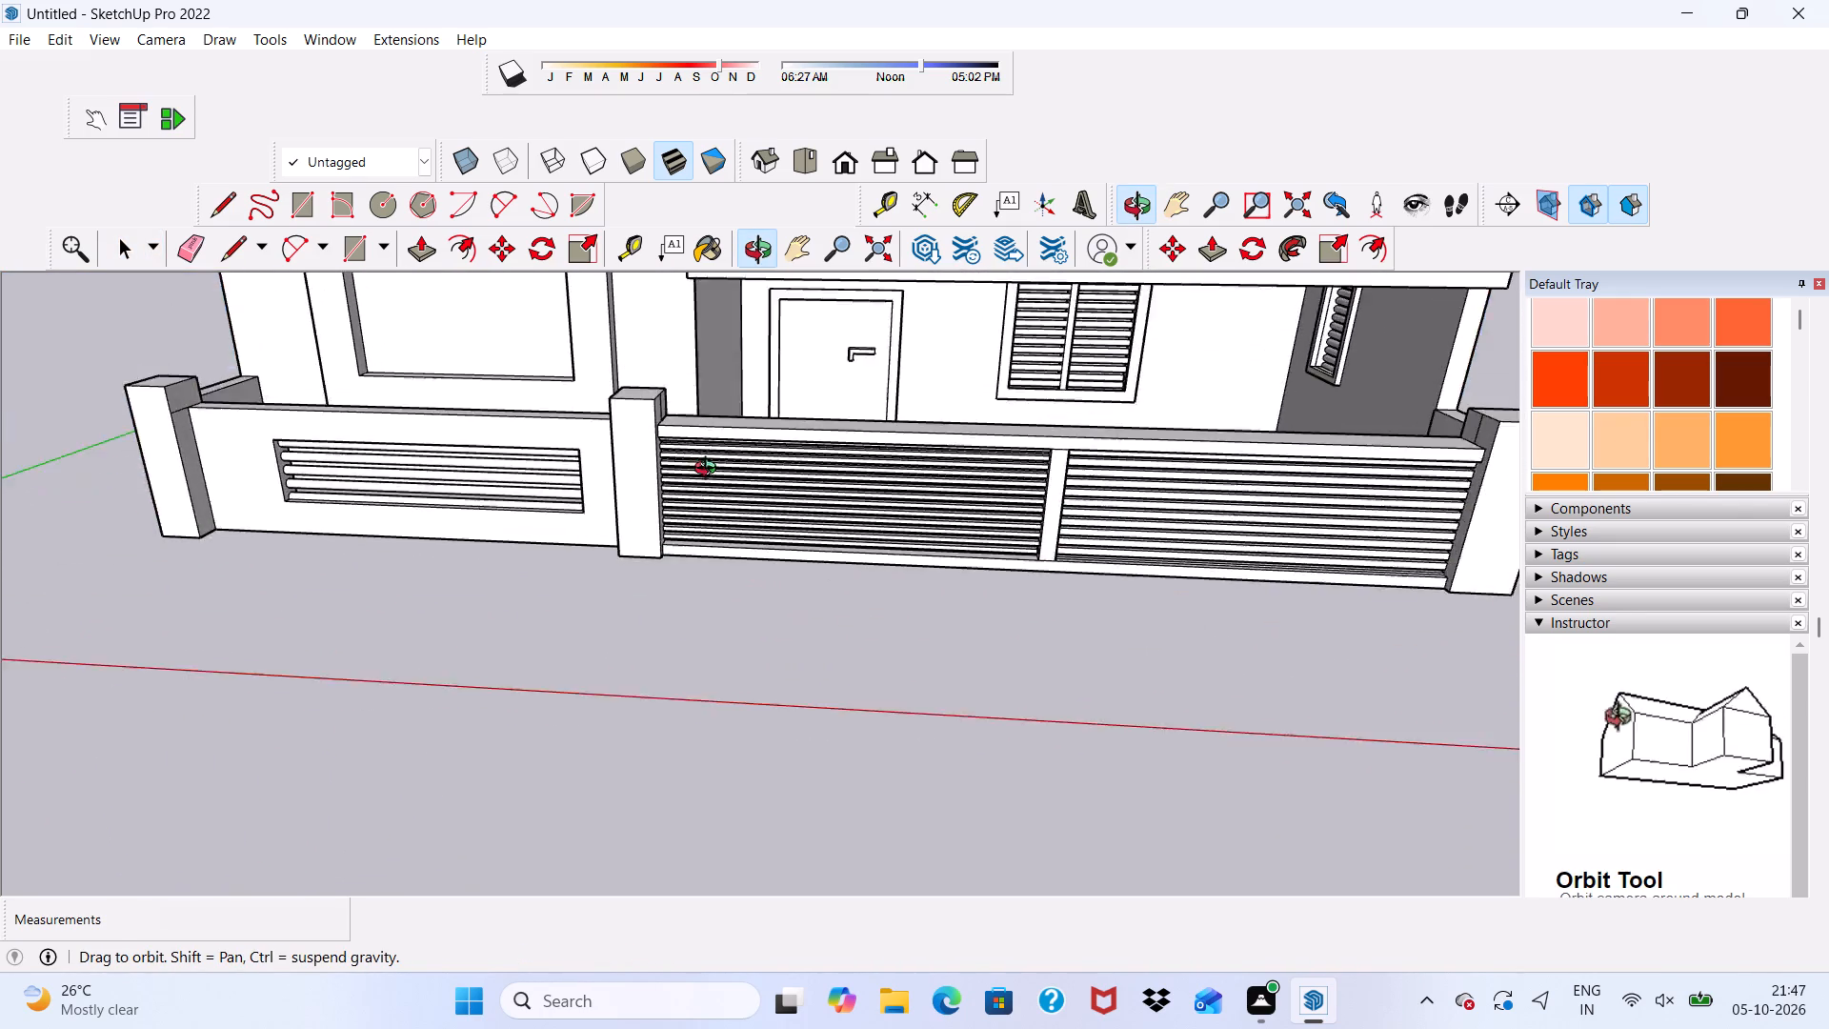
middle_click_drag(710, 471, 720, 520)
scroll(722, 522, "up", 2)
scroll(701, 537, "down", 1)
scroll(688, 550, "up", 1)
scroll(682, 558, "down", 11)
middle_click_drag(828, 572, 860, 341)
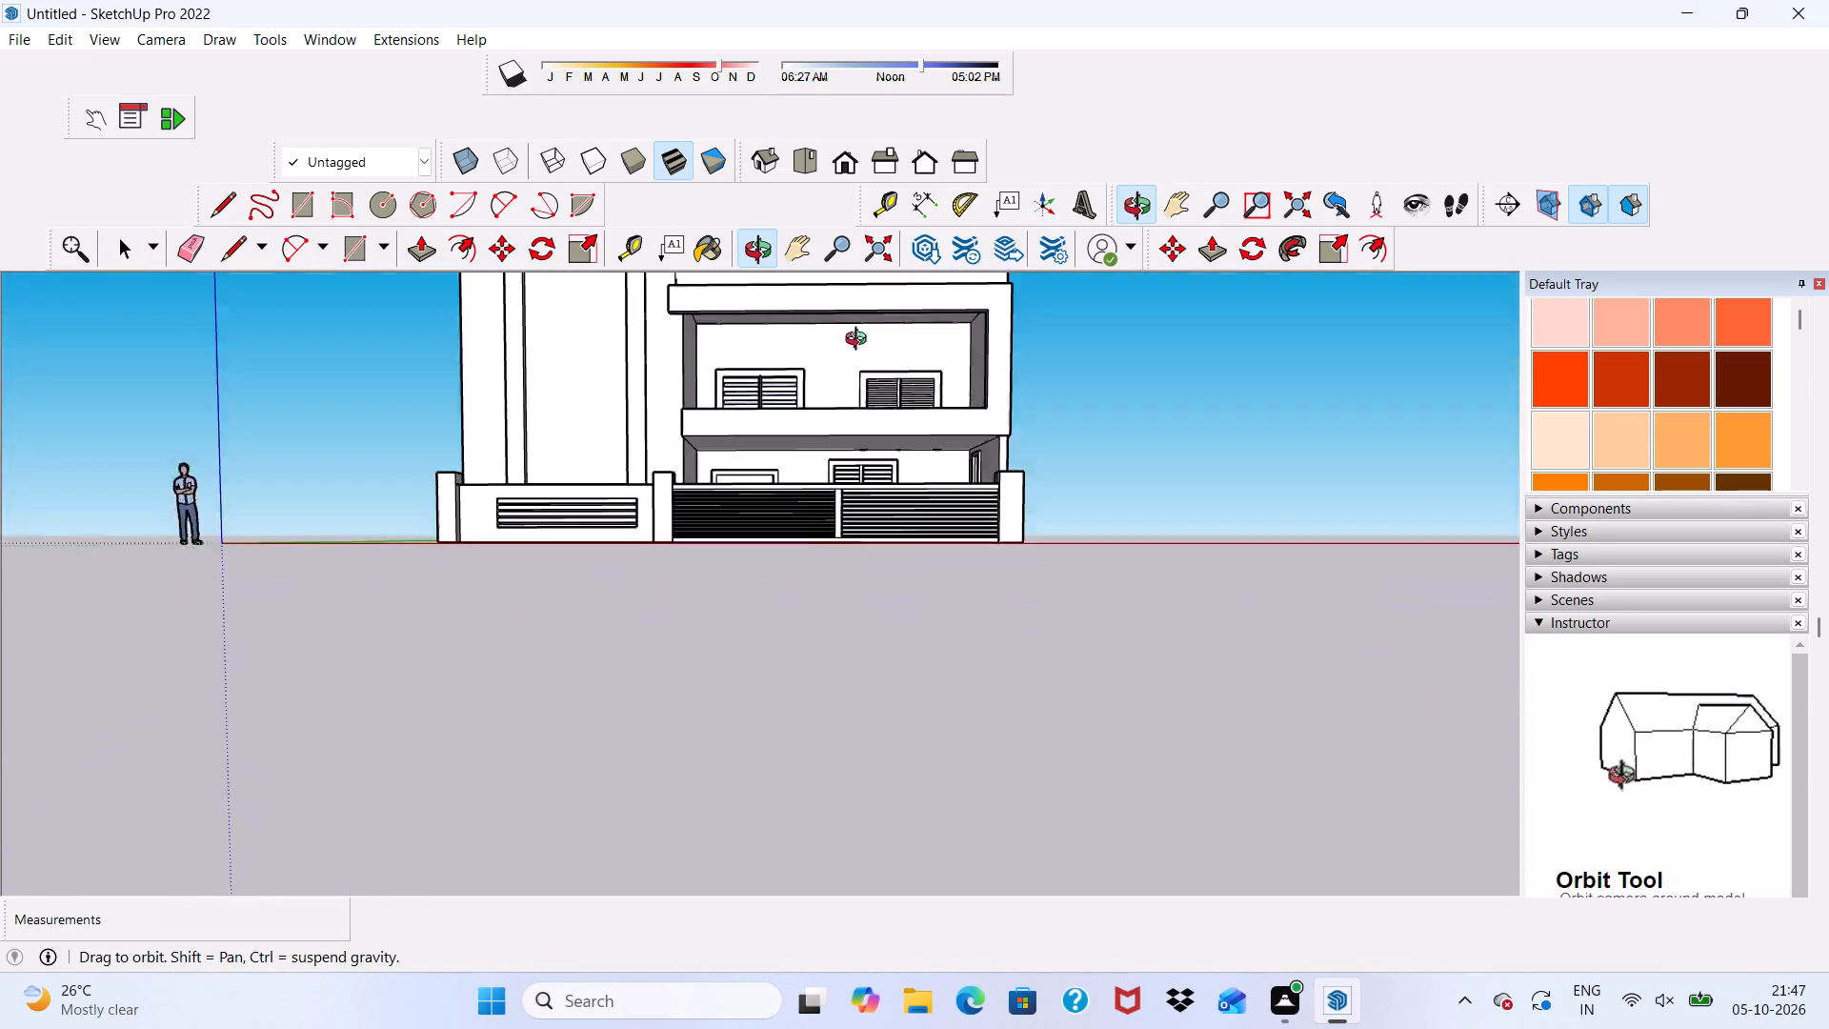
middle_click_drag(860, 341, 794, 527)
scroll(794, 527, "up", 5)
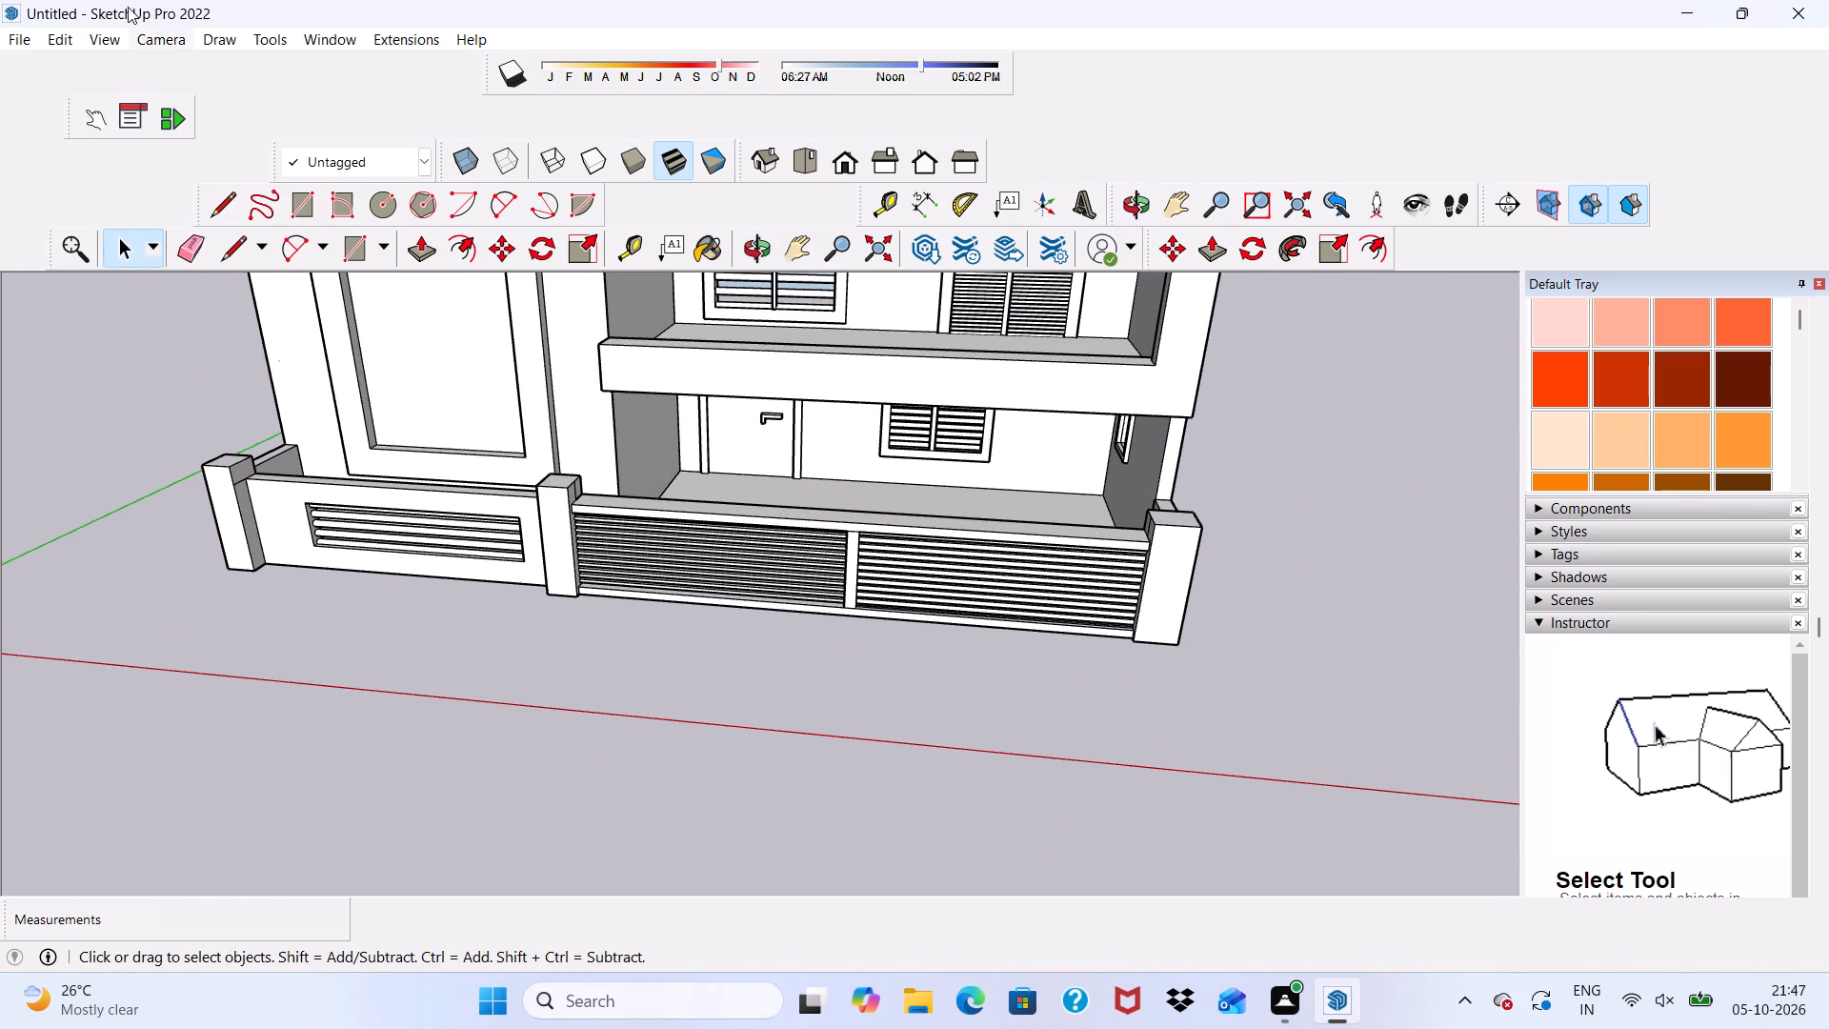
Import the Glass+Wall SketchUp model from the Downloads folder.
left_click(25, 27)
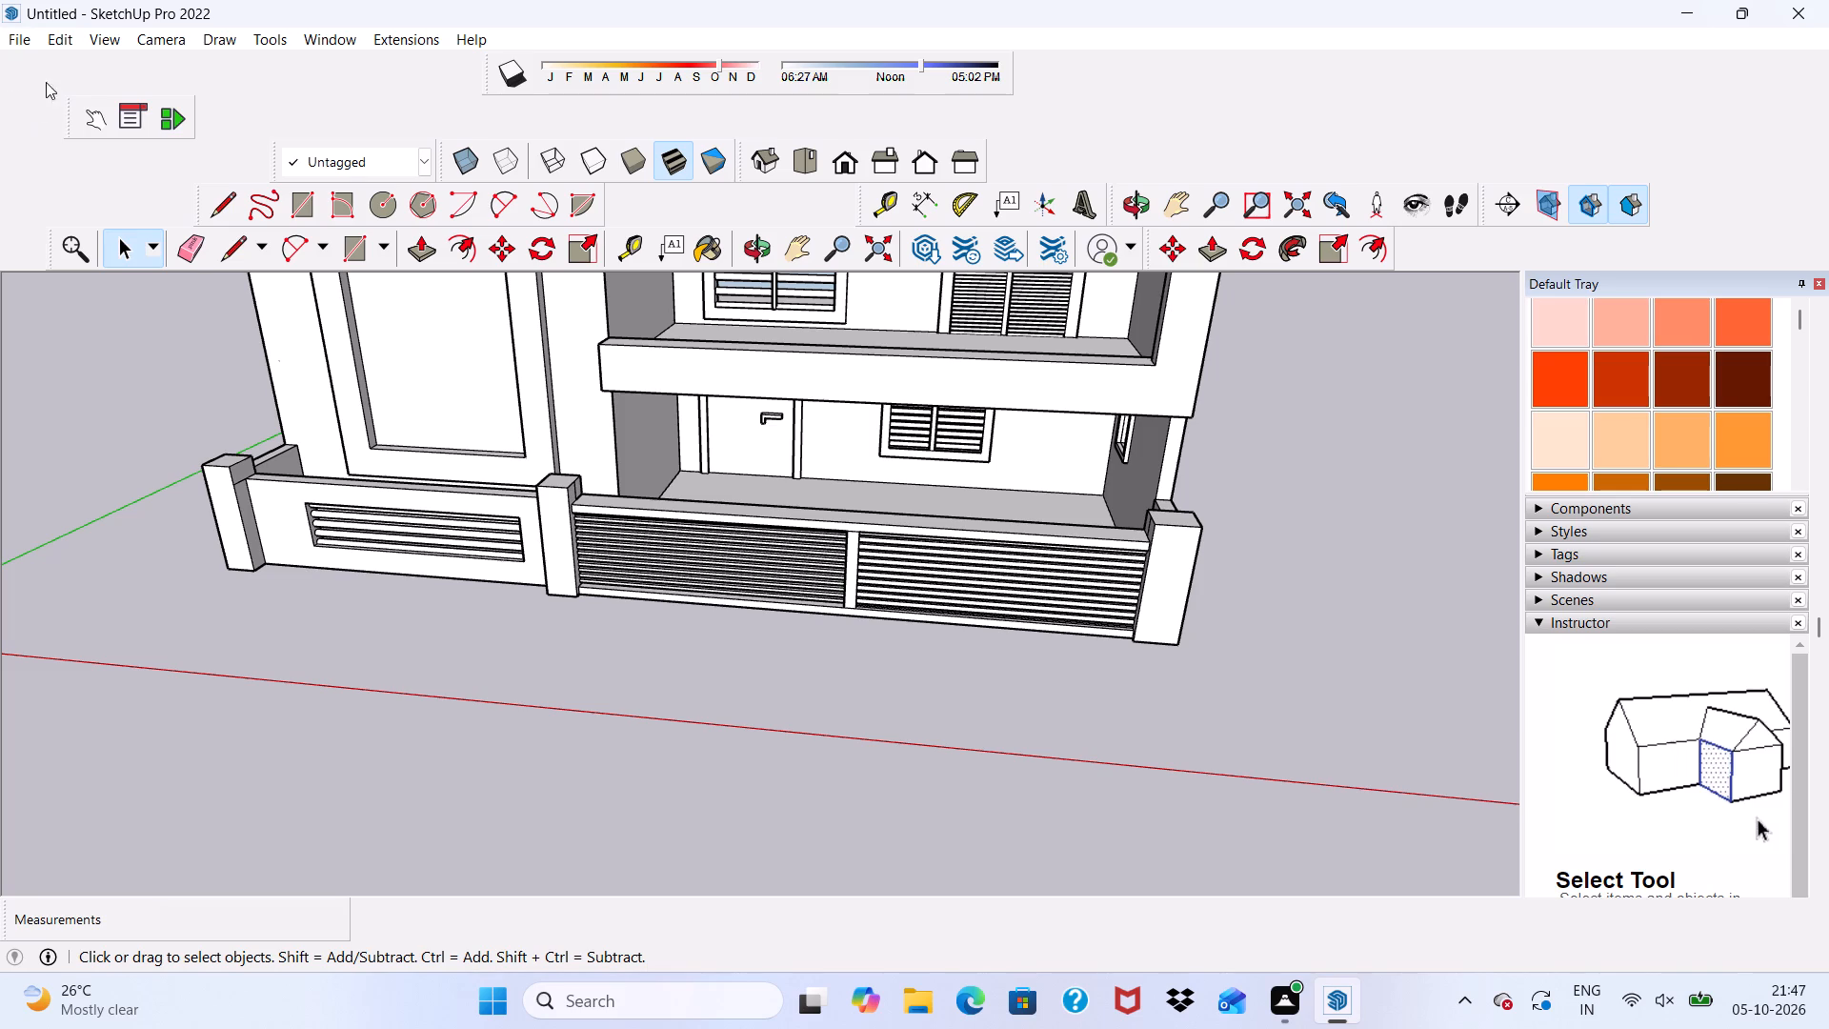
left_click(11, 30)
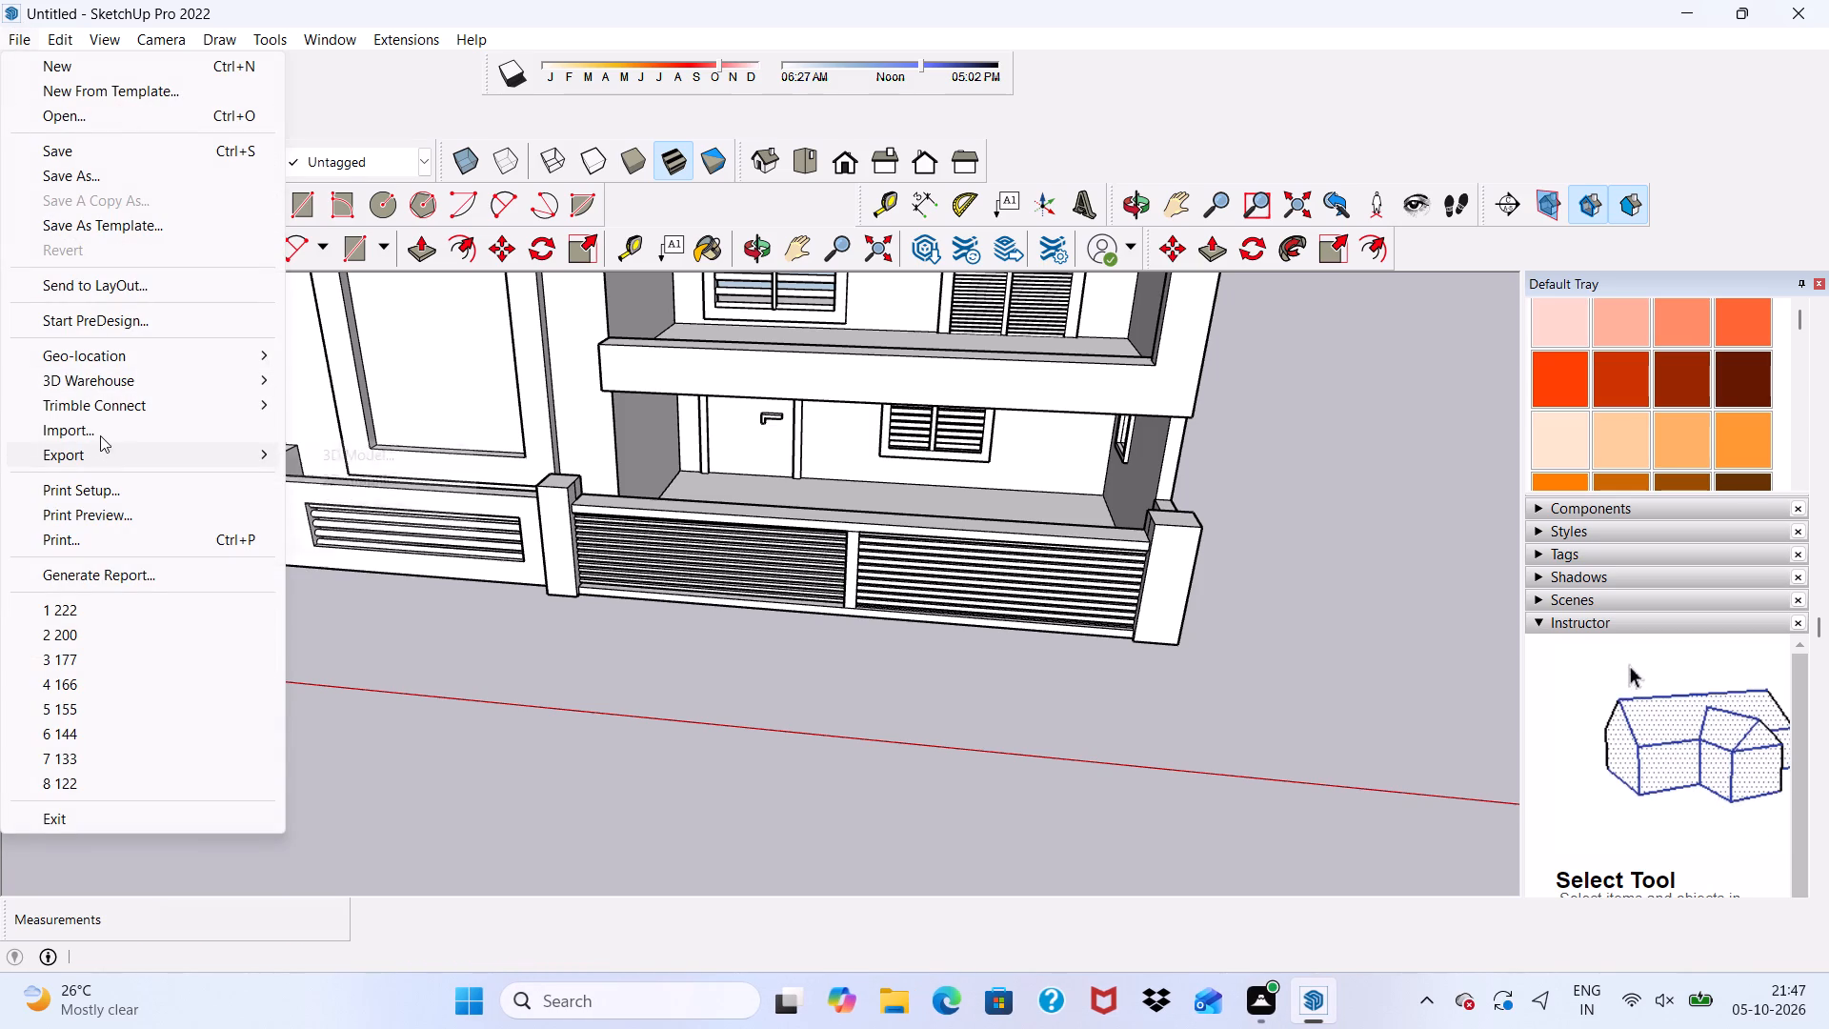
left_click(100, 425)
scroll(660, 549, "down", 3)
scroll(700, 549, "up", 1)
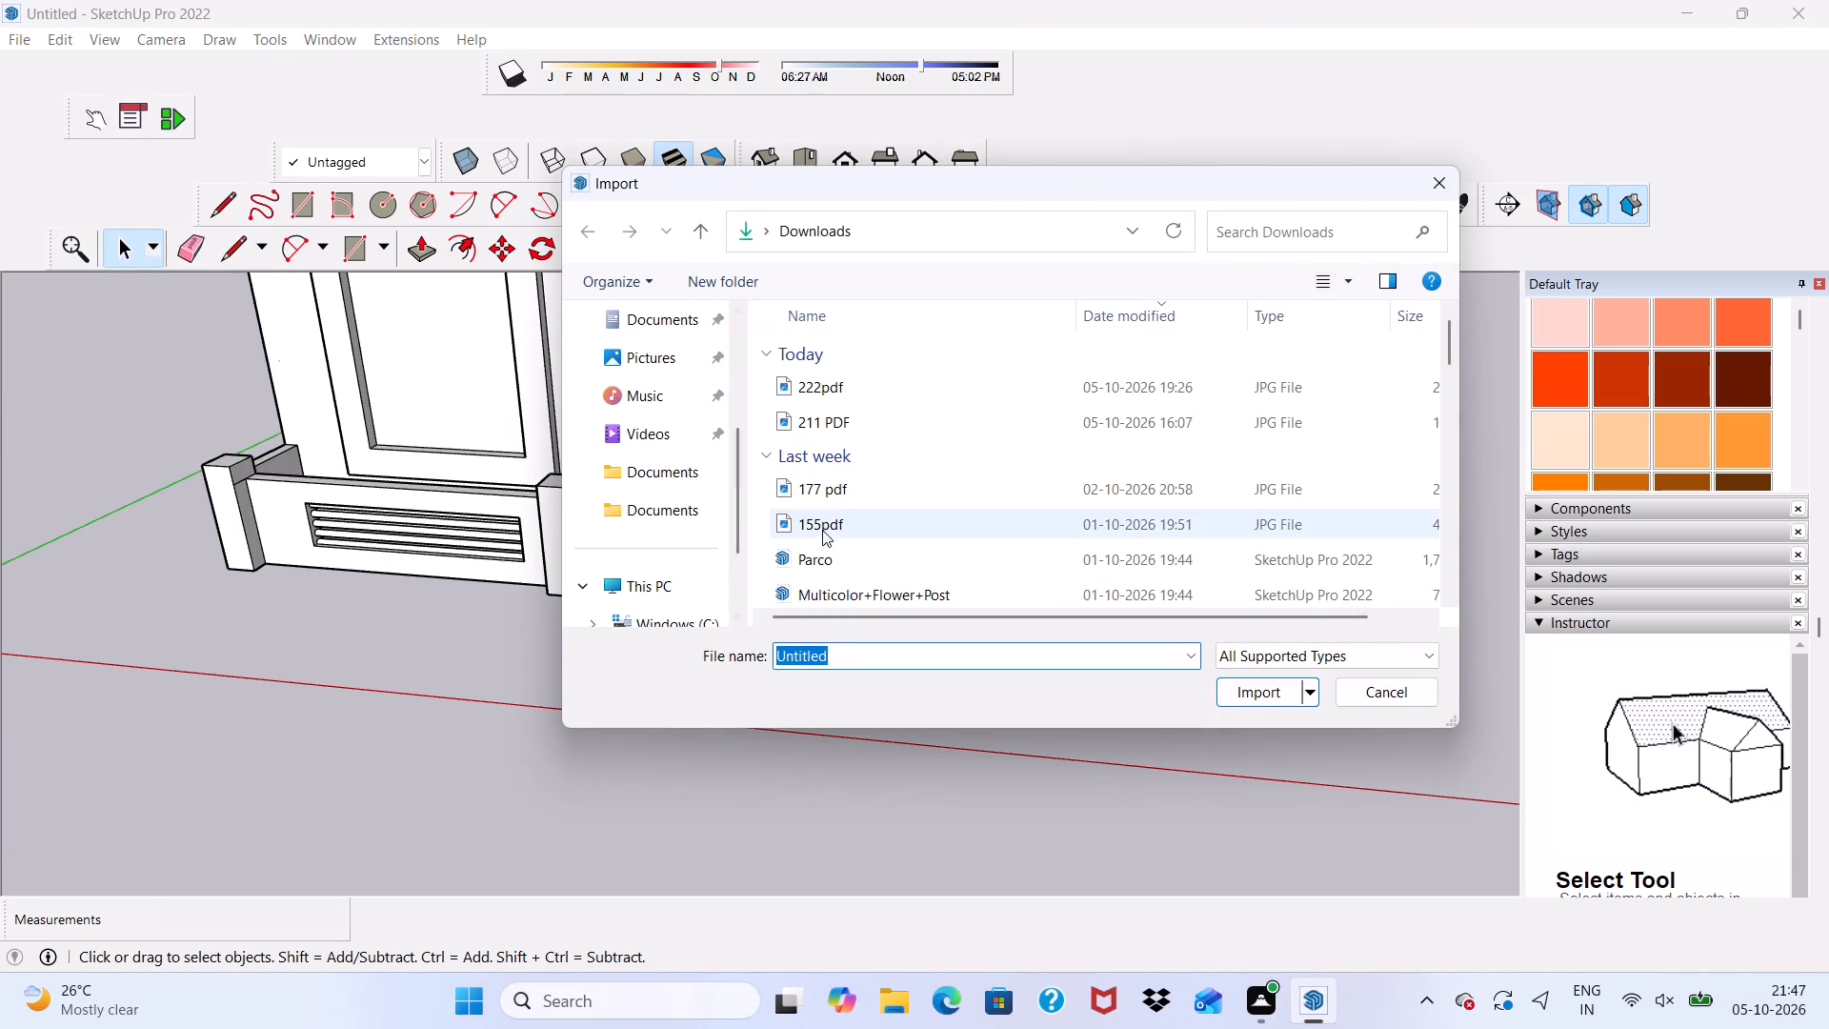
scroll(841, 503, "up", 5)
scroll(841, 501, "down", 5)
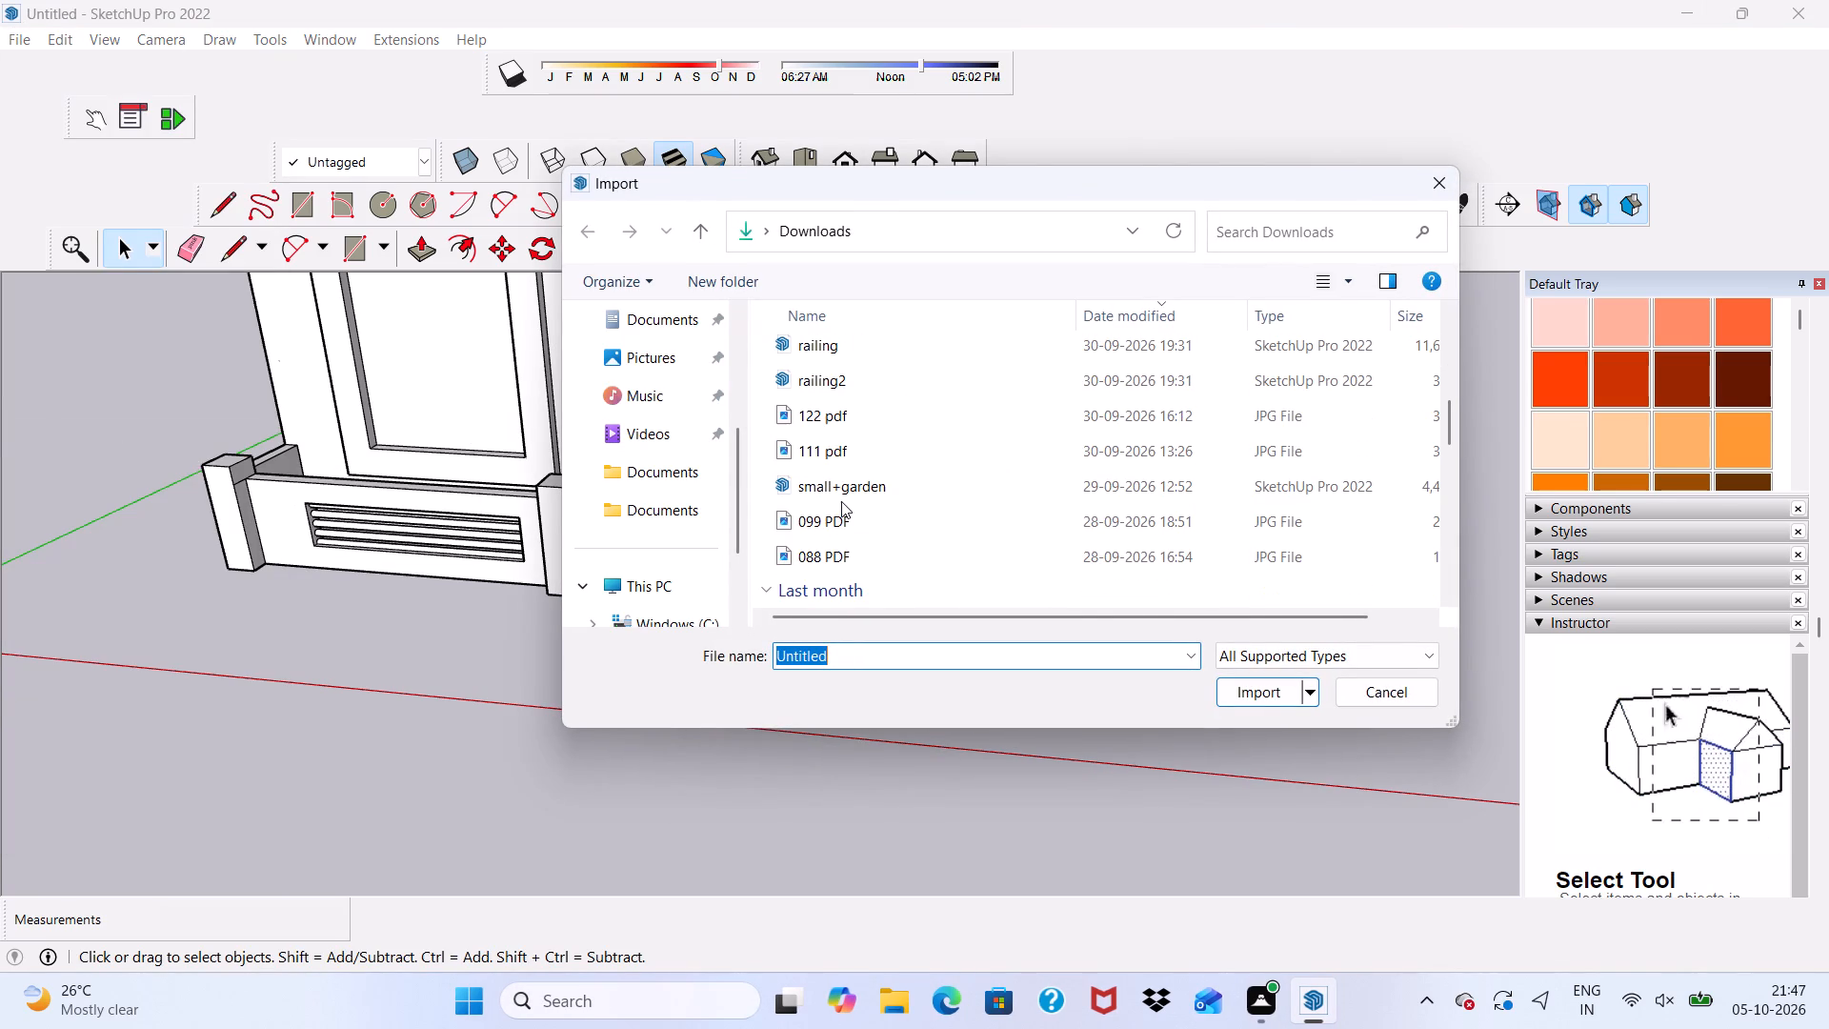
scroll(841, 501, "down", 1)
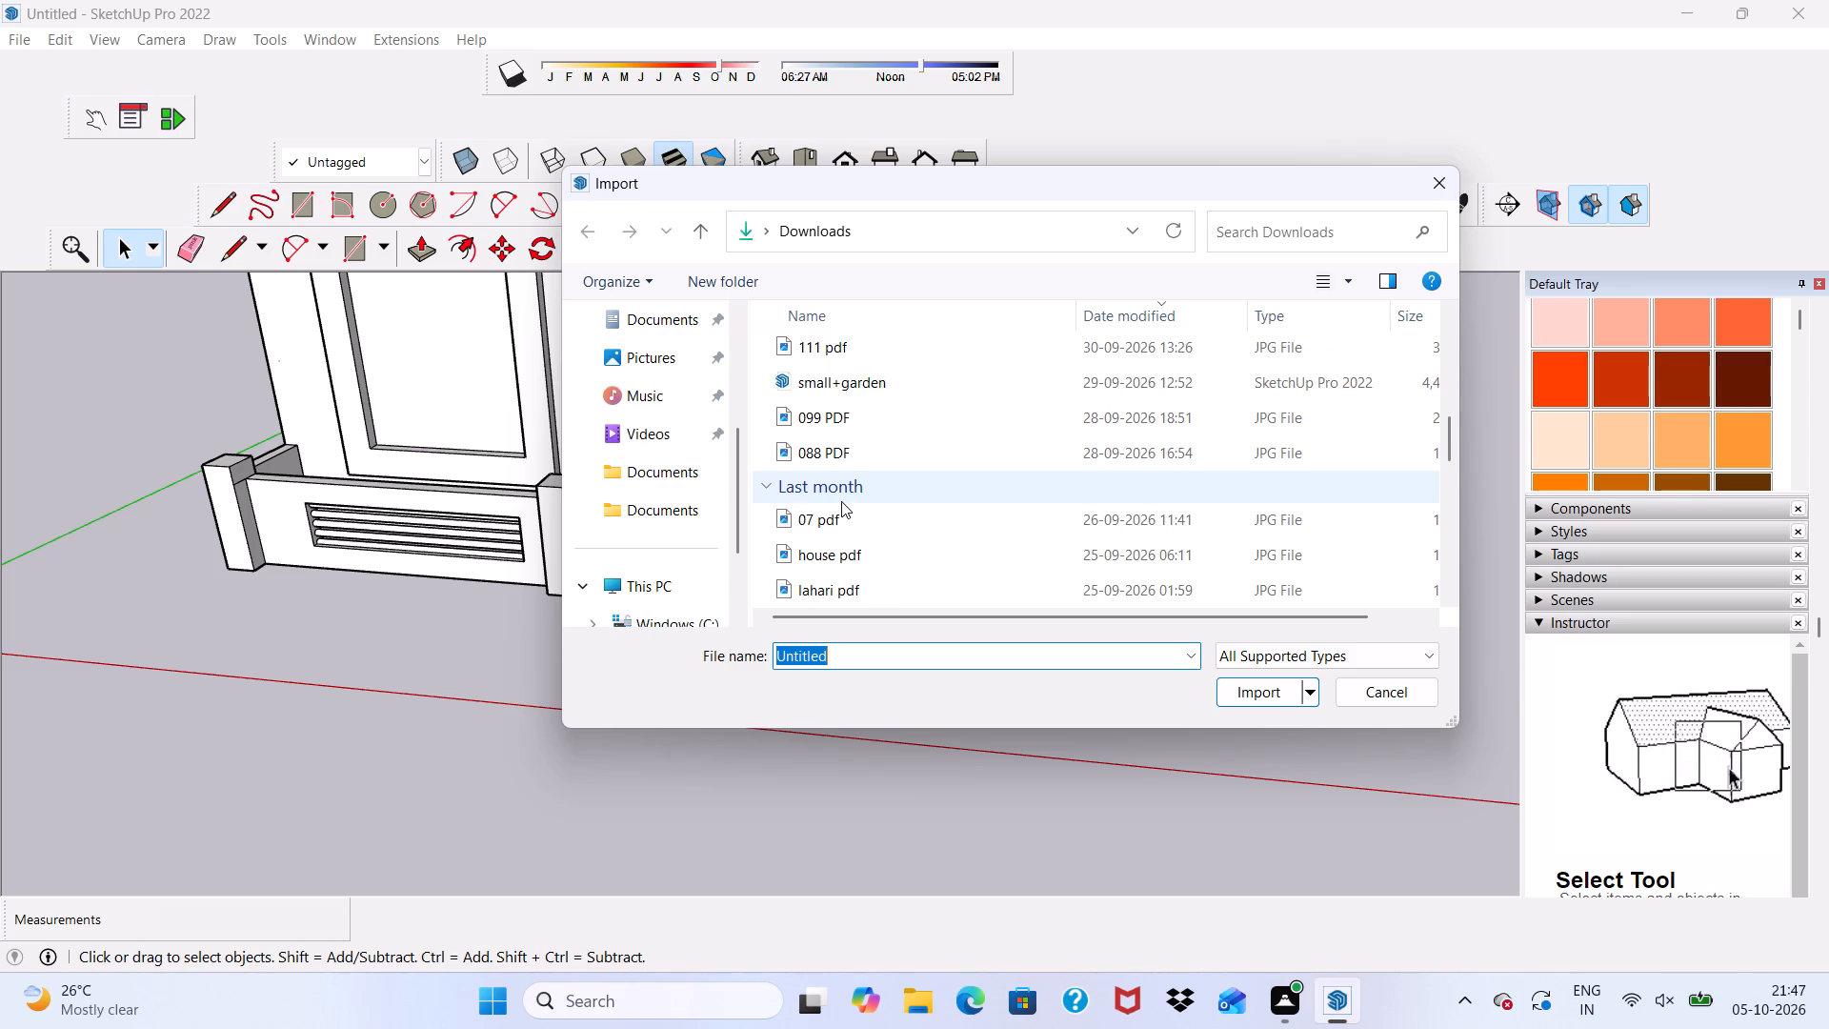
scroll(839, 521, "down", 1)
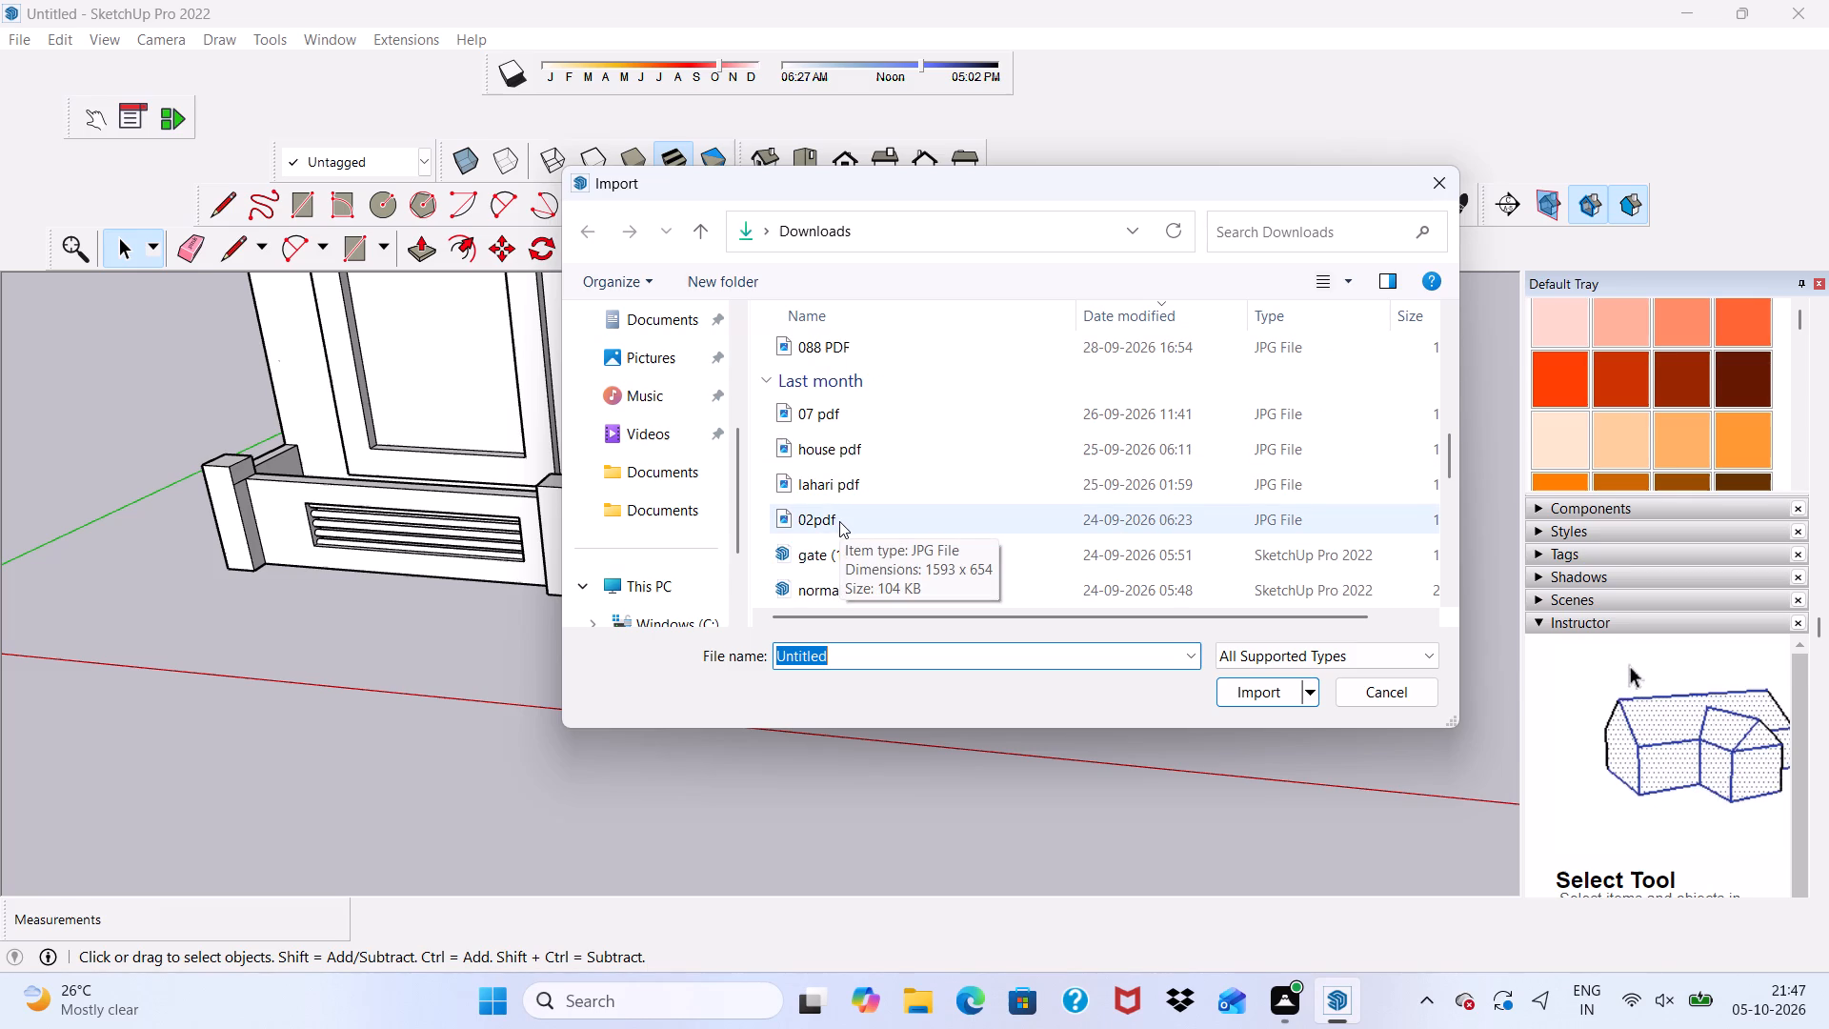
scroll(839, 521, "down", 1)
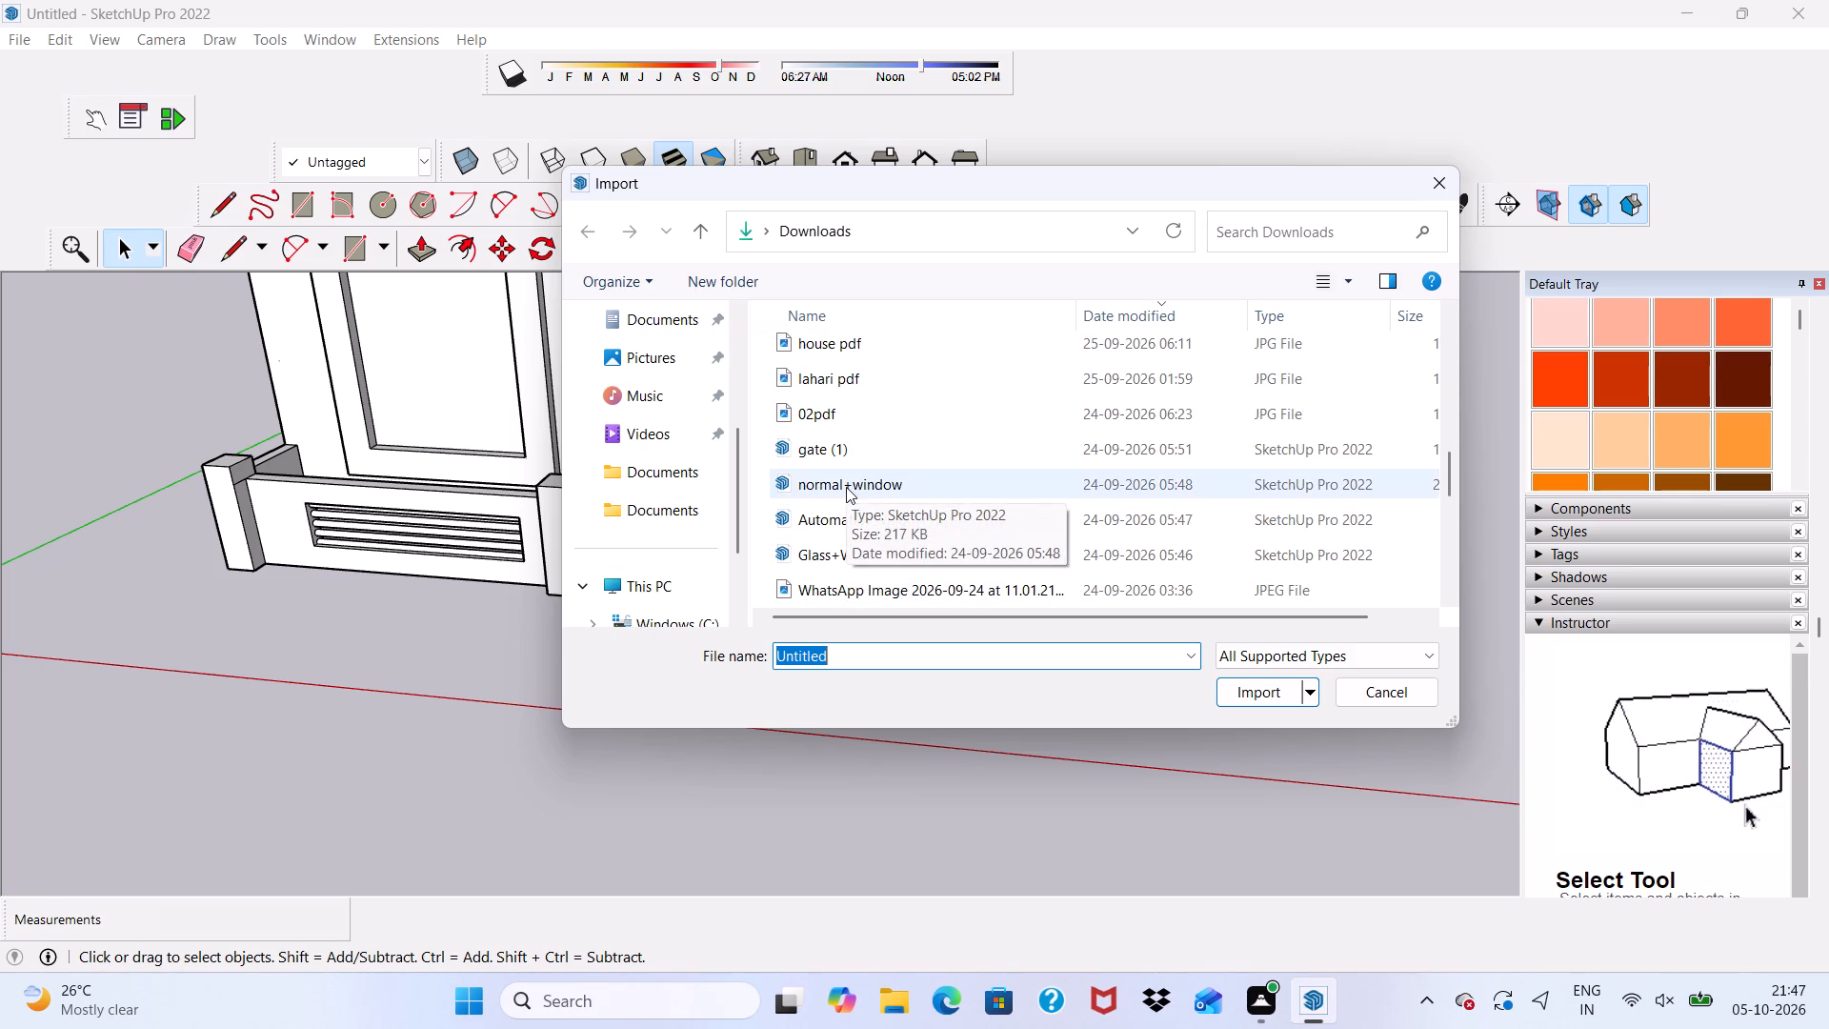
left_click(818, 550)
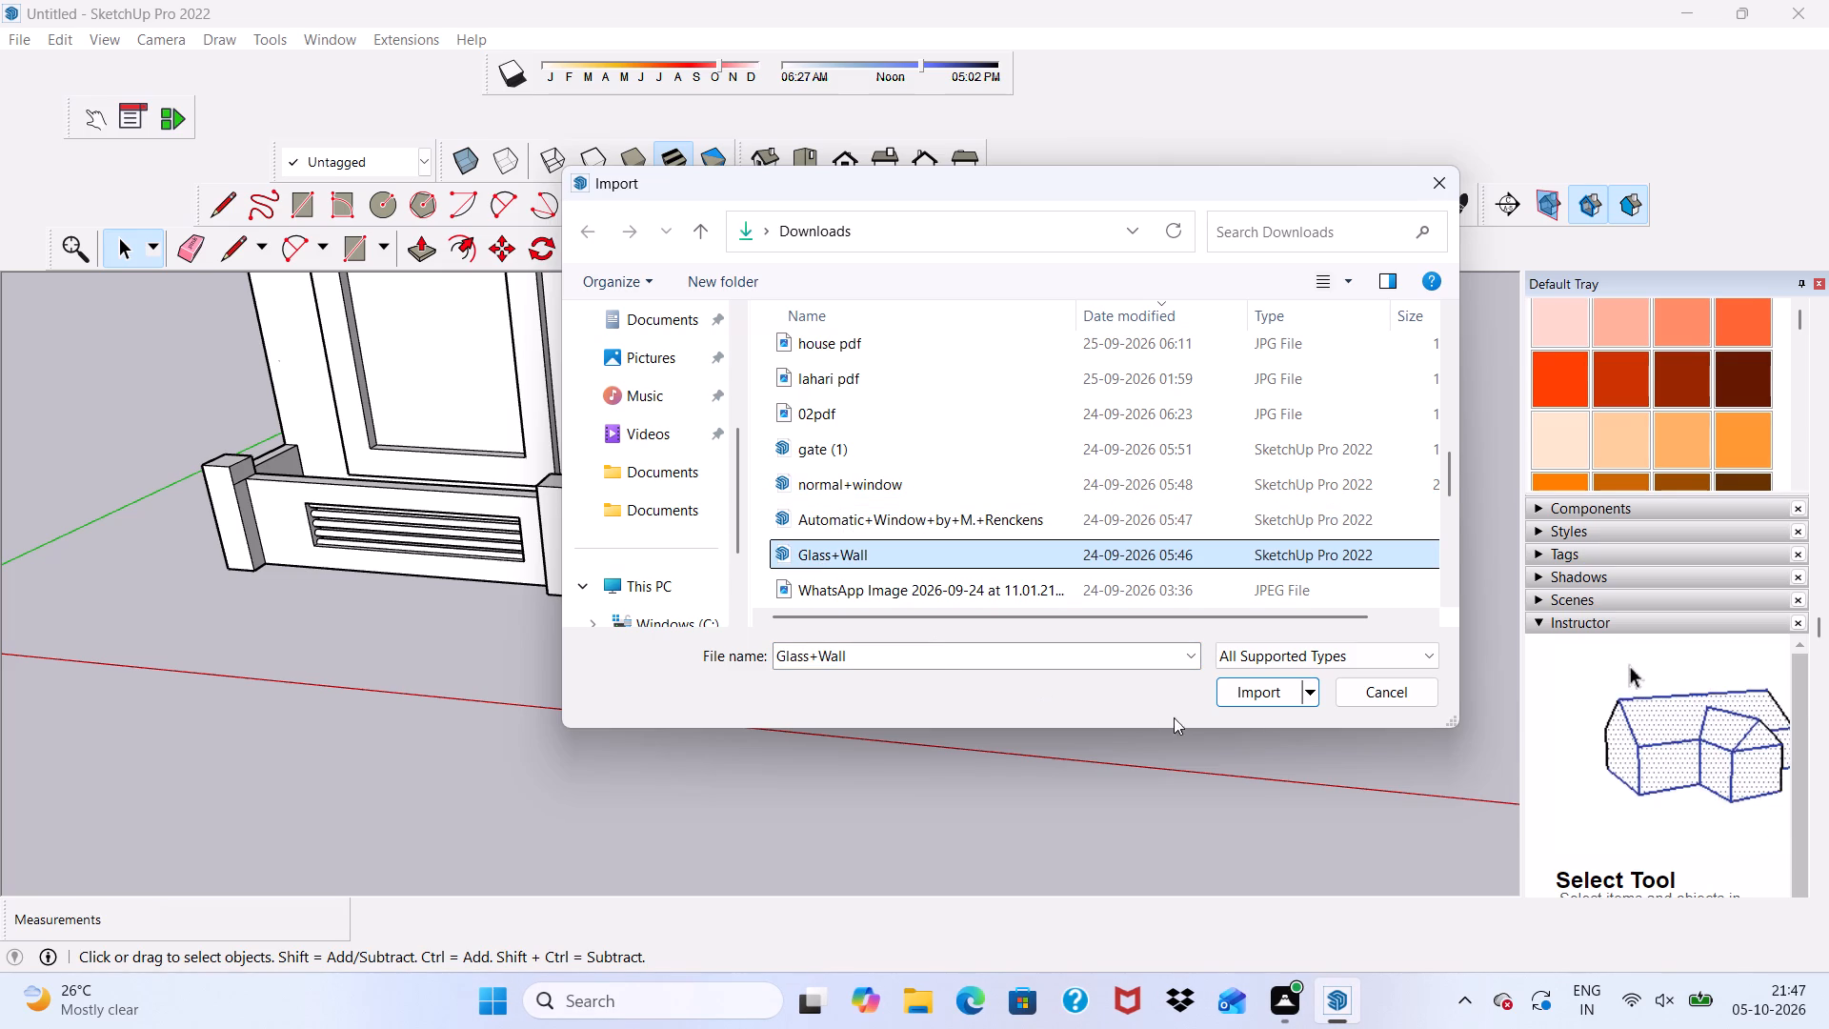
left_click(1255, 698)
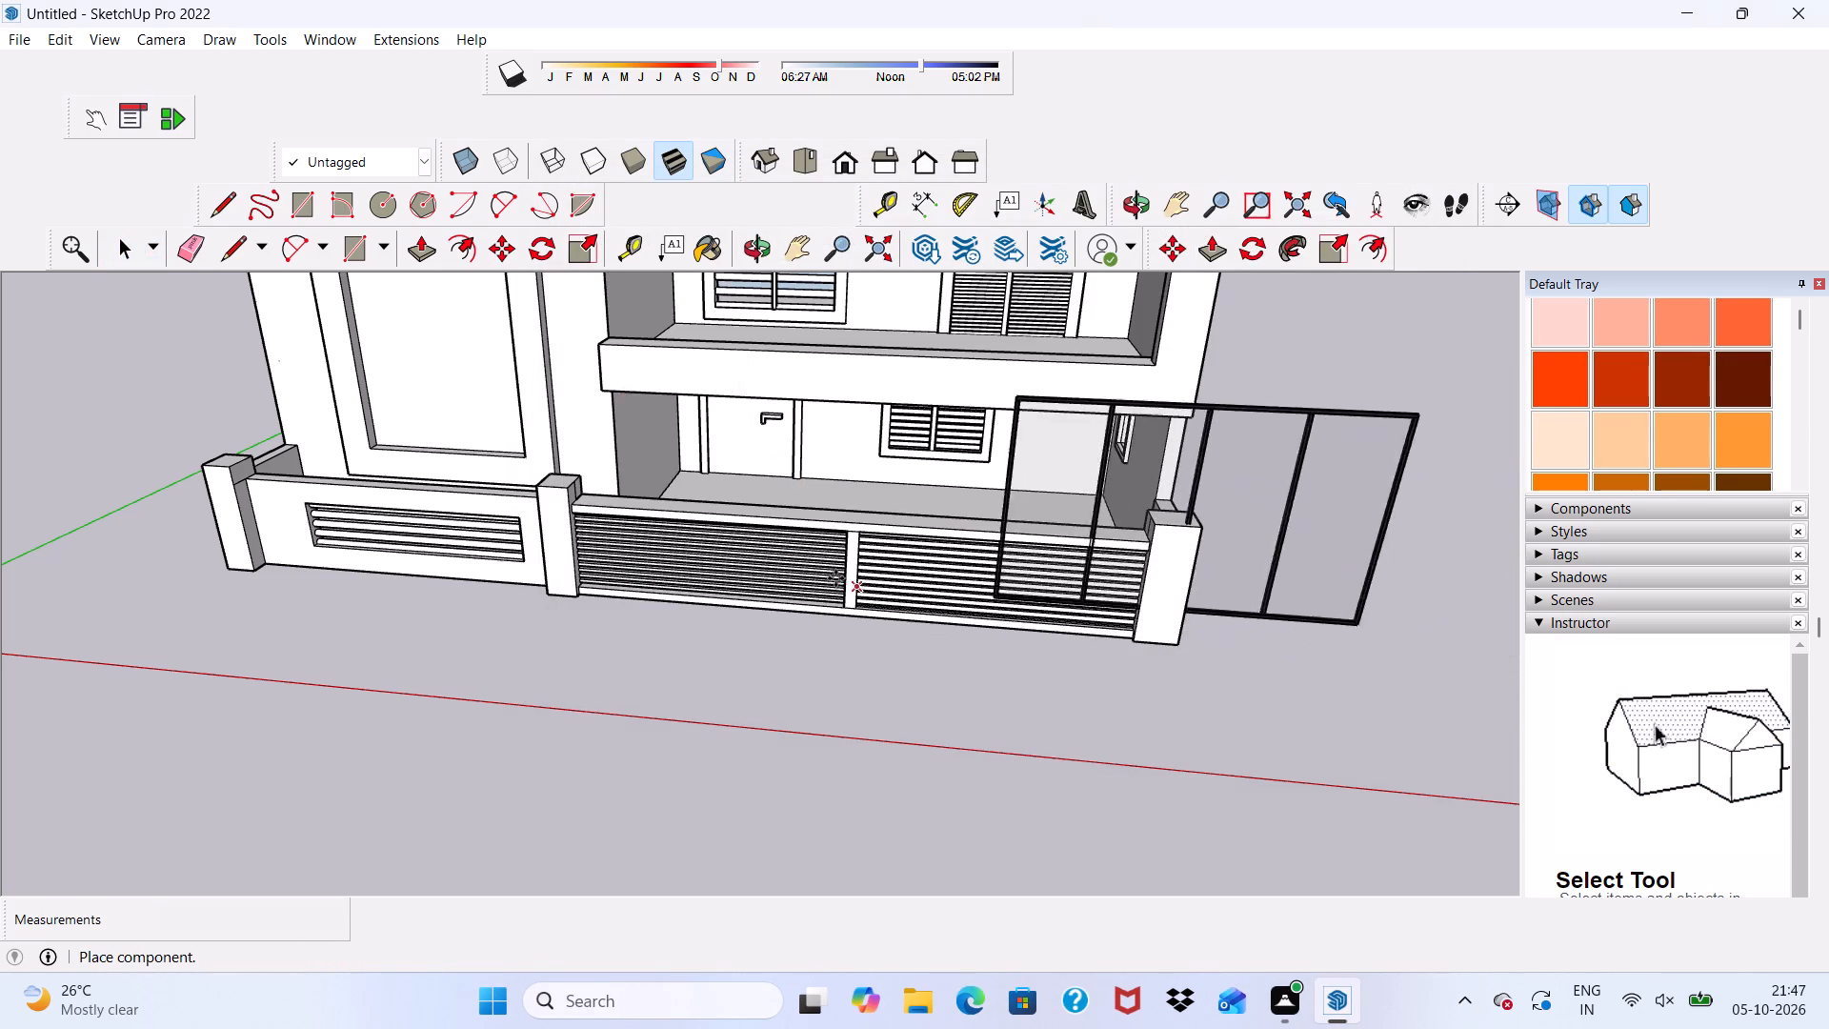
Place the imported glass wall component on the open ground in front of the boundary gate.
scroll(716, 508, "down", 4)
scroll(714, 508, "up", 1)
scroll(583, 404, "up", 6)
scroll(736, 461, "down", 4)
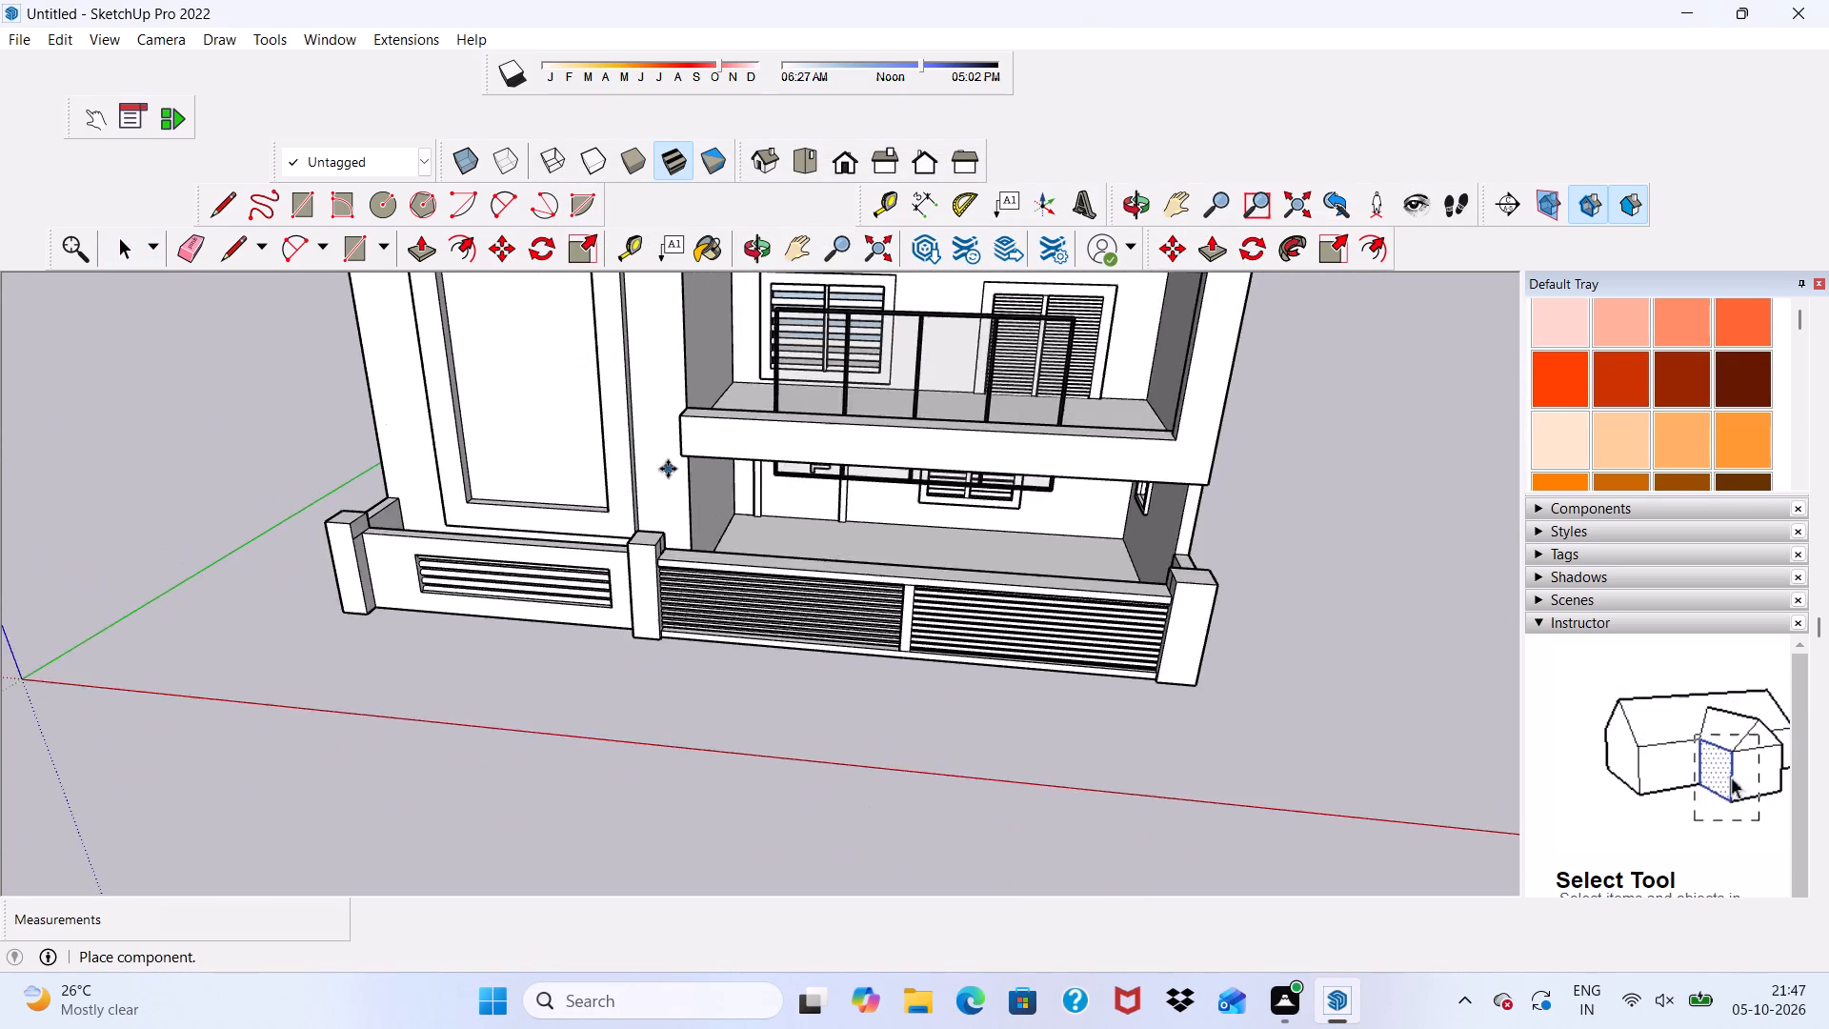
scroll(655, 463, "down", 5)
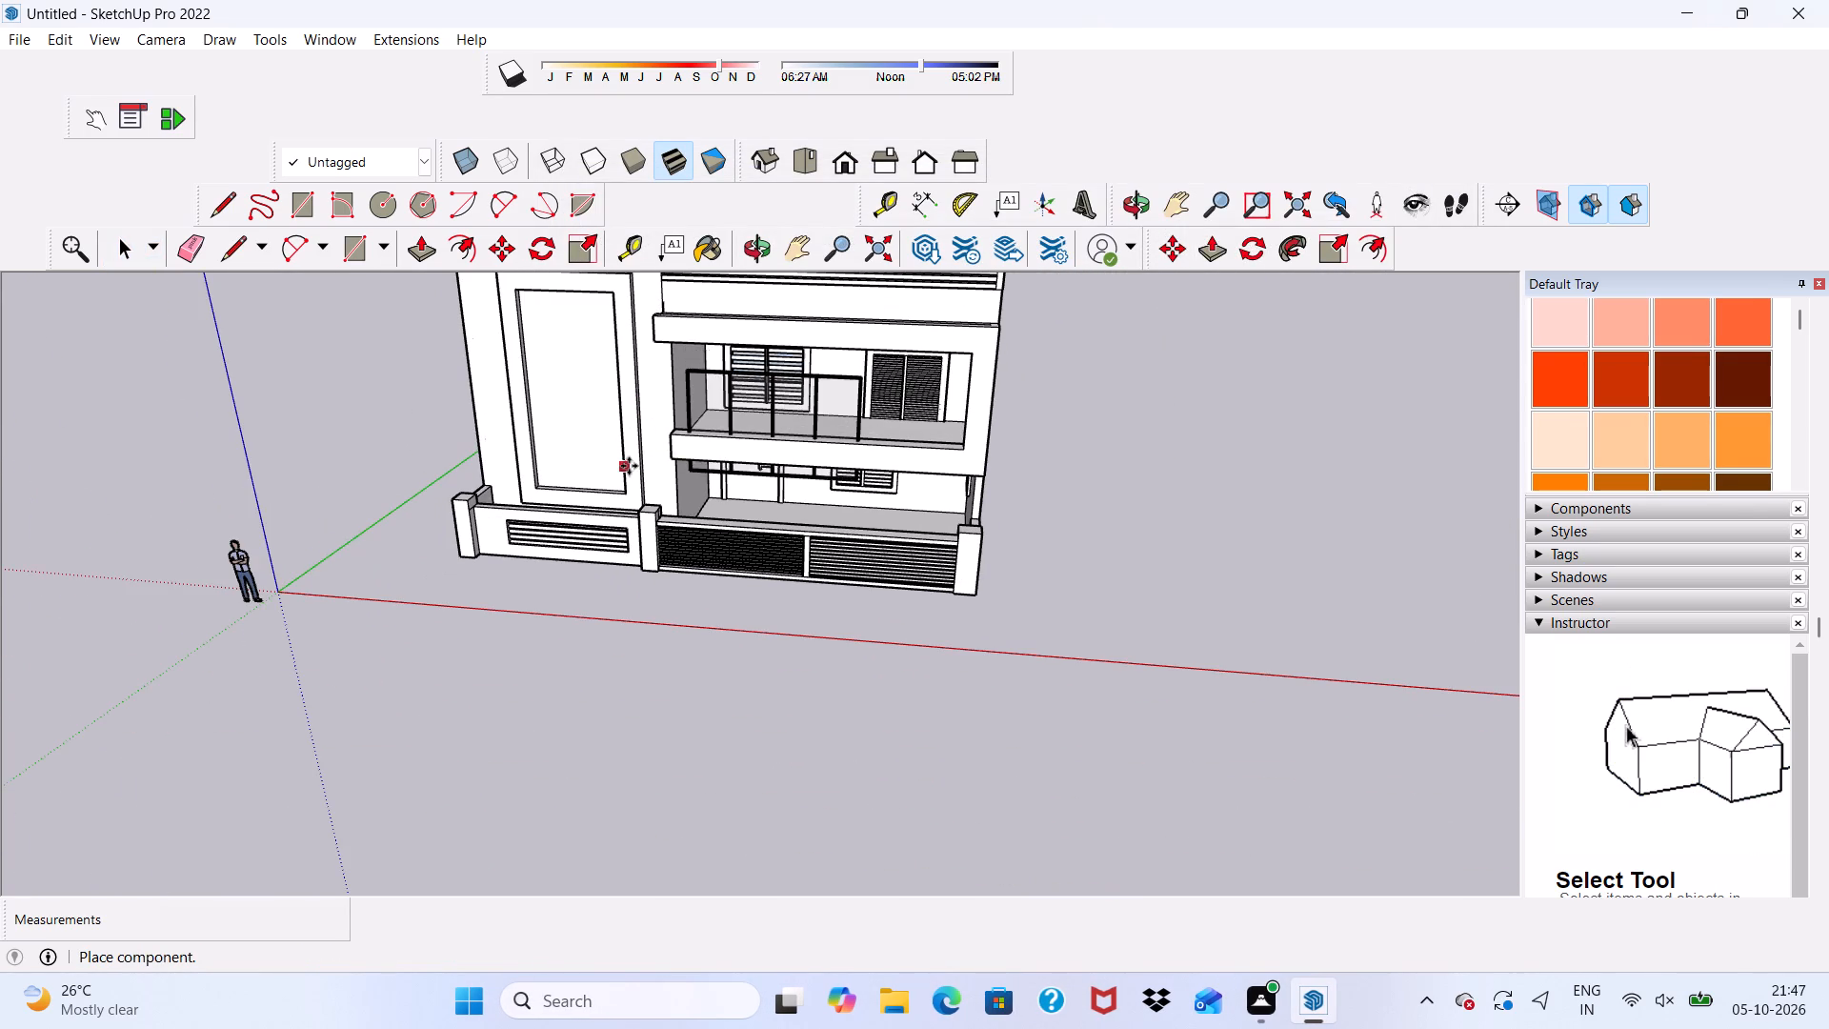
scroll(629, 466, "down", 4)
scroll(620, 485, "up", 2)
scroll(600, 540, "down", 1)
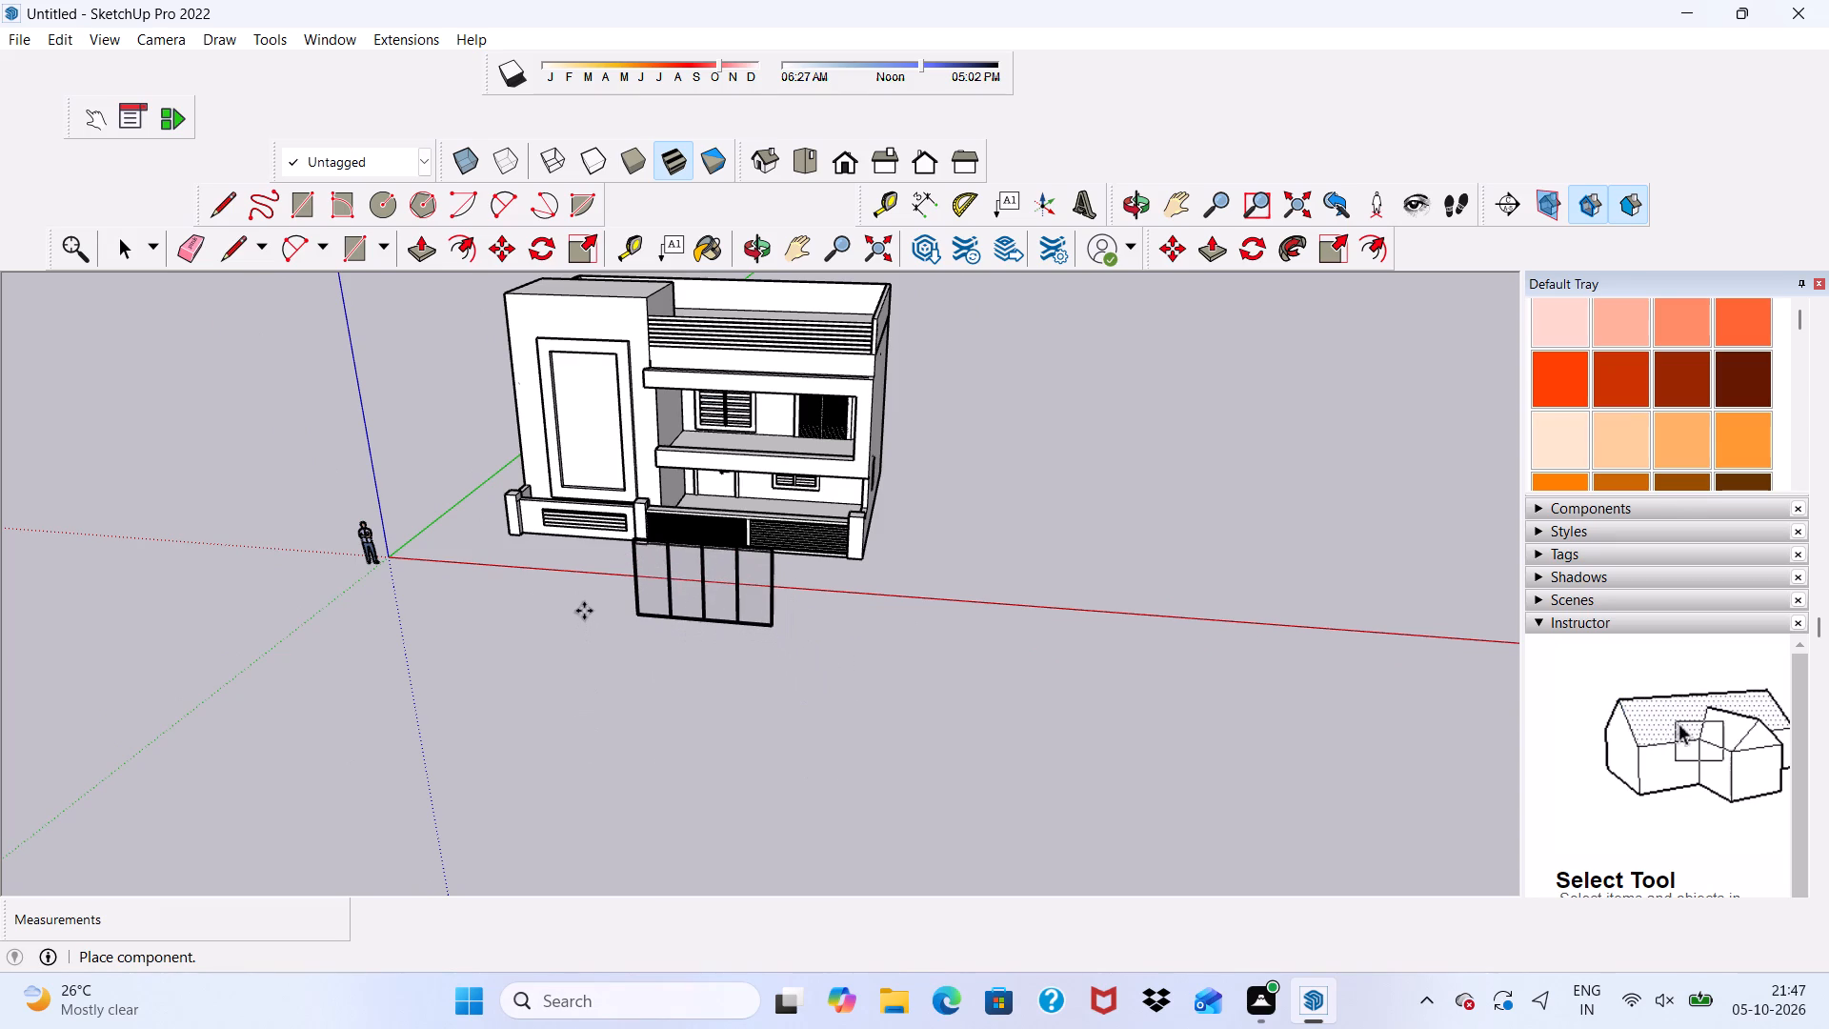
left_click(585, 609)
Scale the glass wall component down uniformly from its upper corner, keeping the opposite lower corner fixed.
scroll(714, 703, "up", 5)
scroll(544, 556, "down", 1)
middle_click_drag(542, 554, 607, 503)
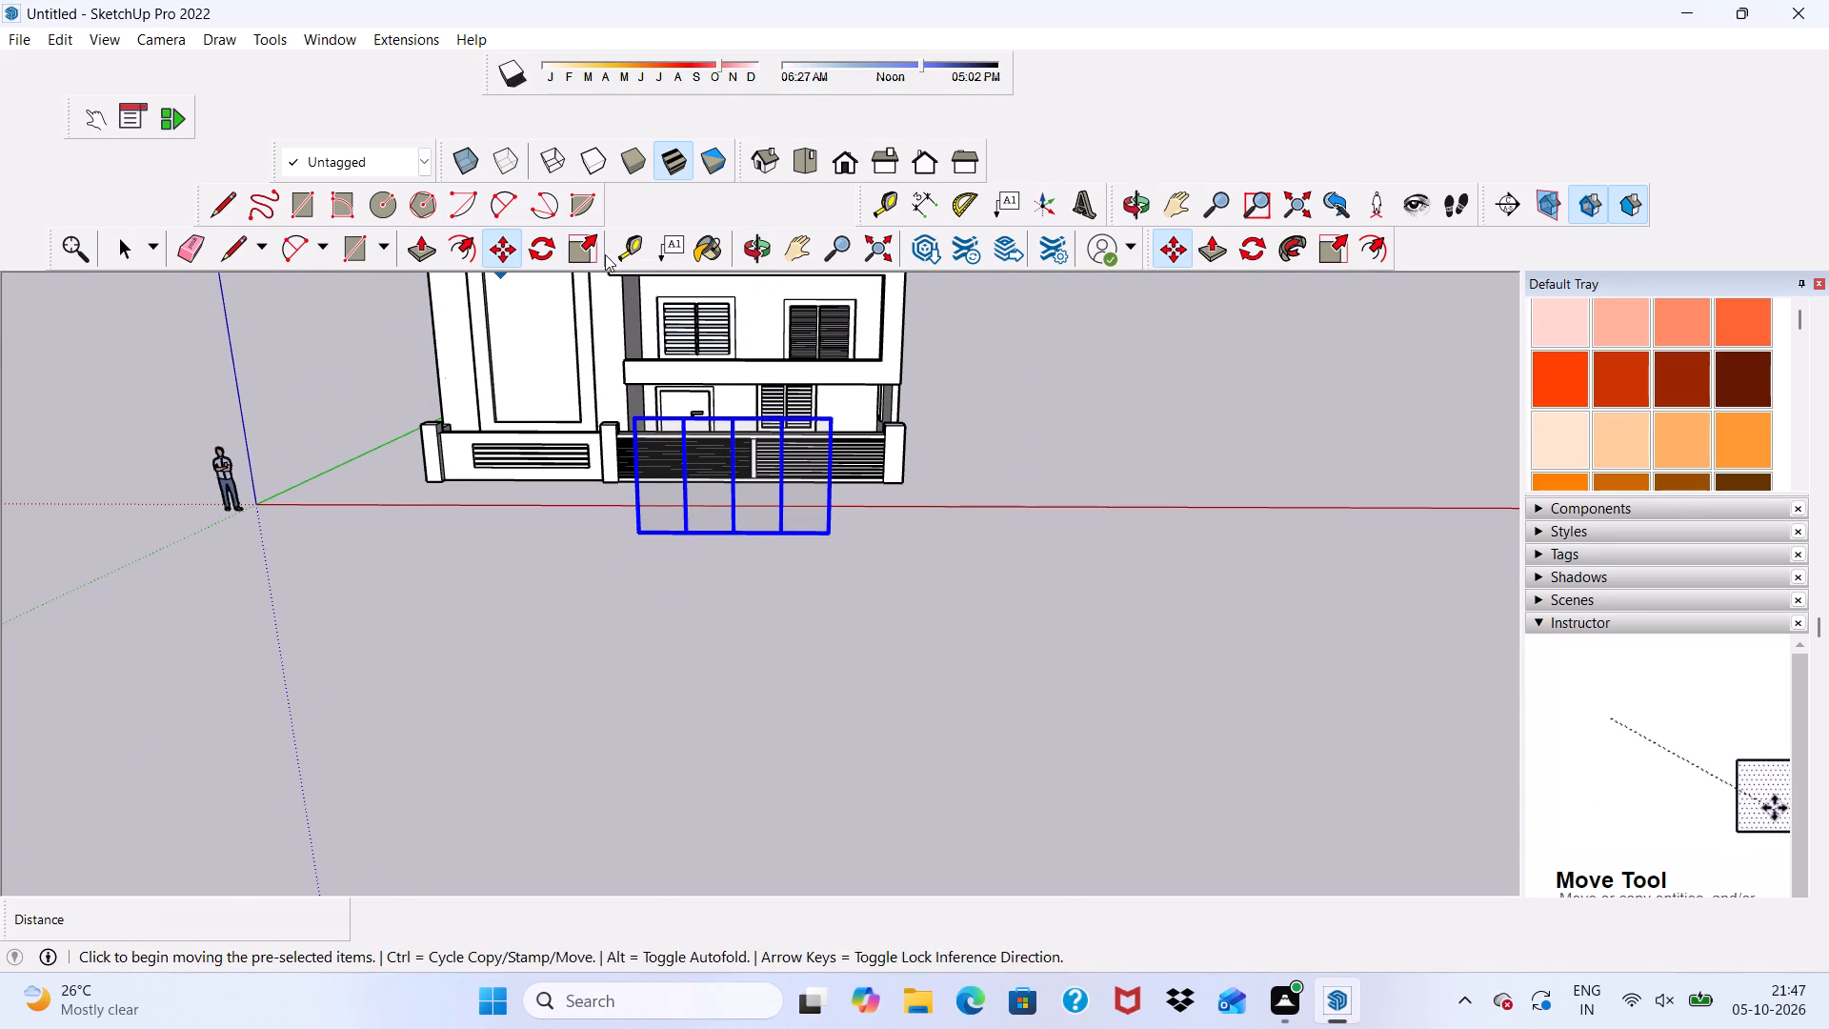
left_click_drag(627, 245, 633, 258)
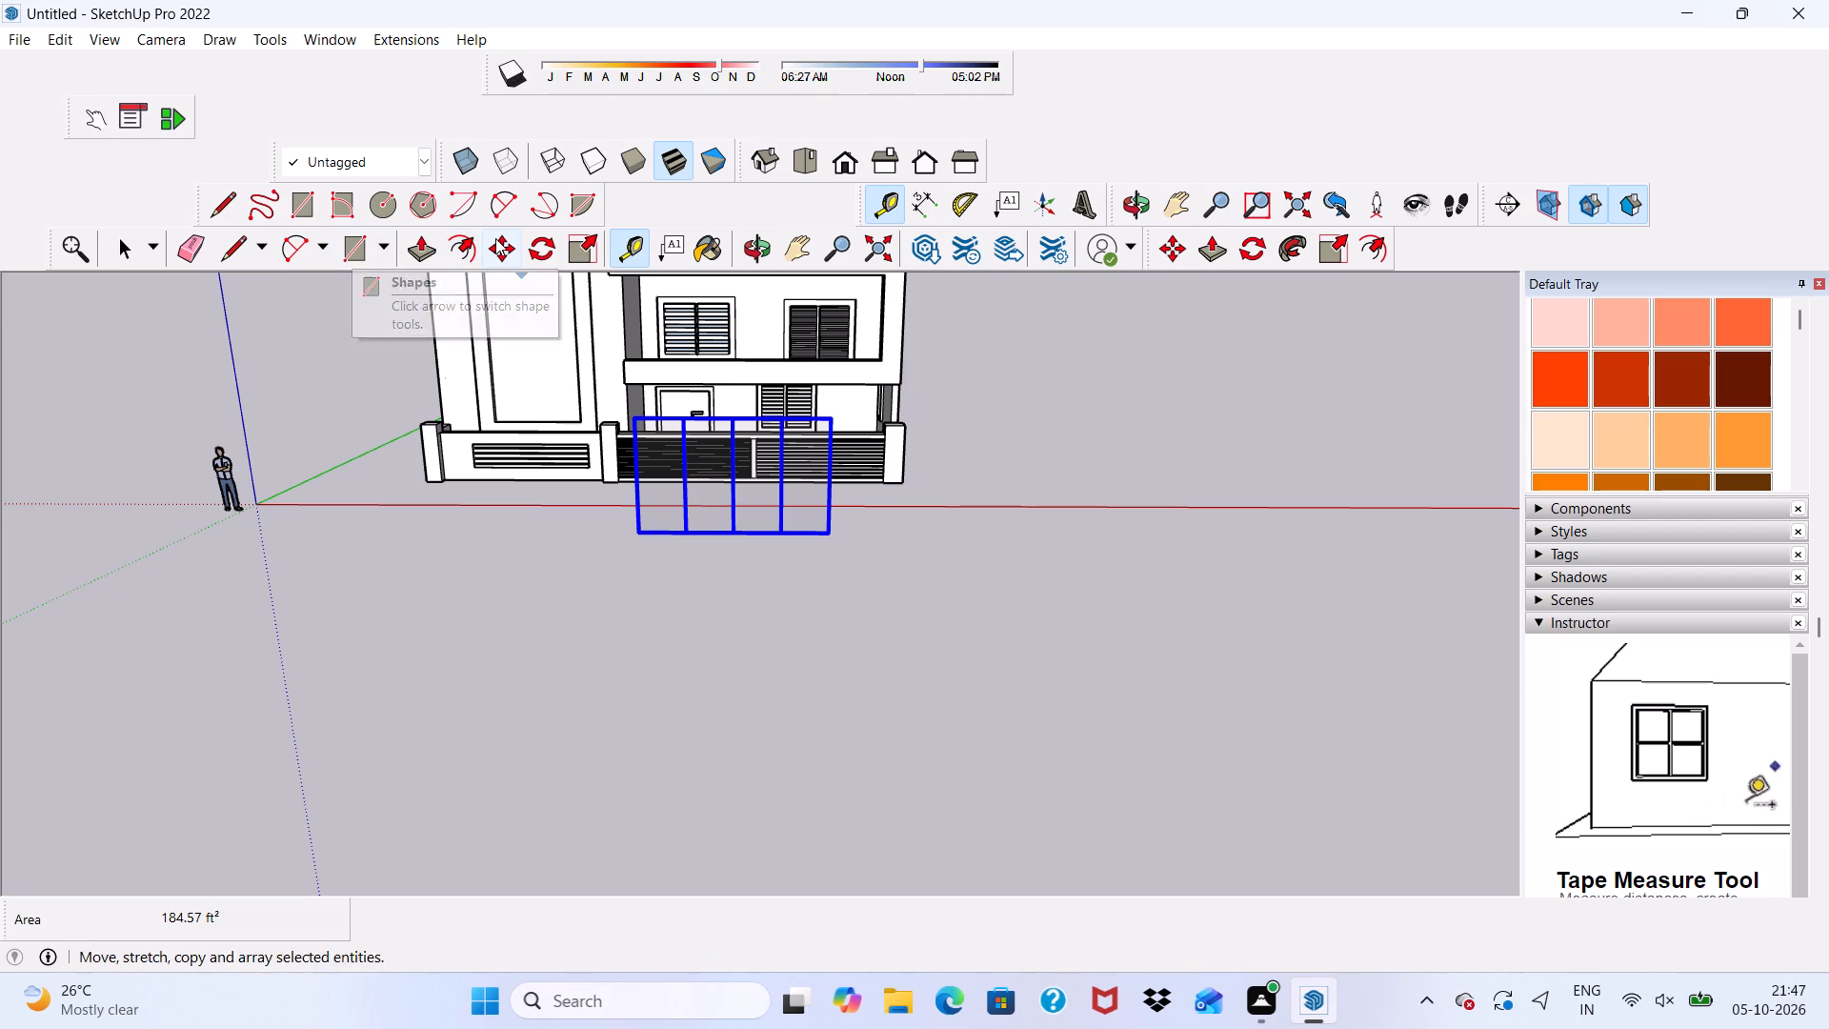
left_click(584, 252)
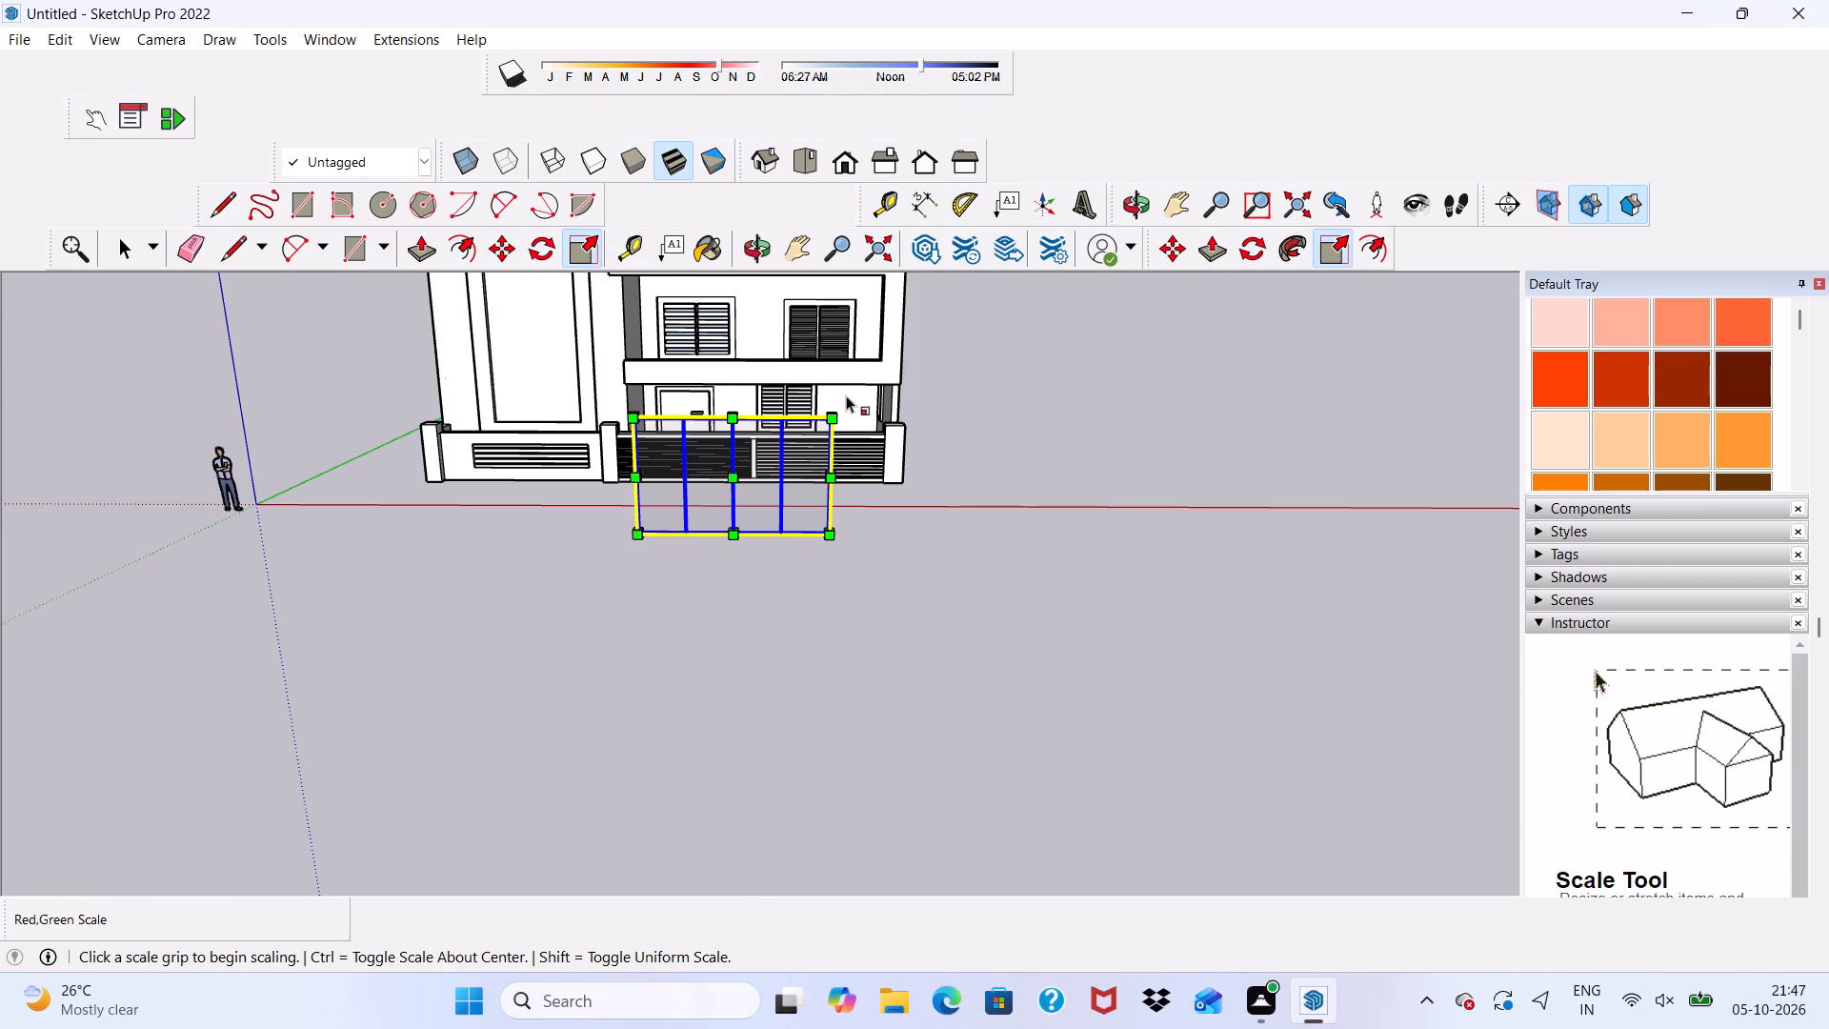
left_click_drag(837, 418, 764, 474)
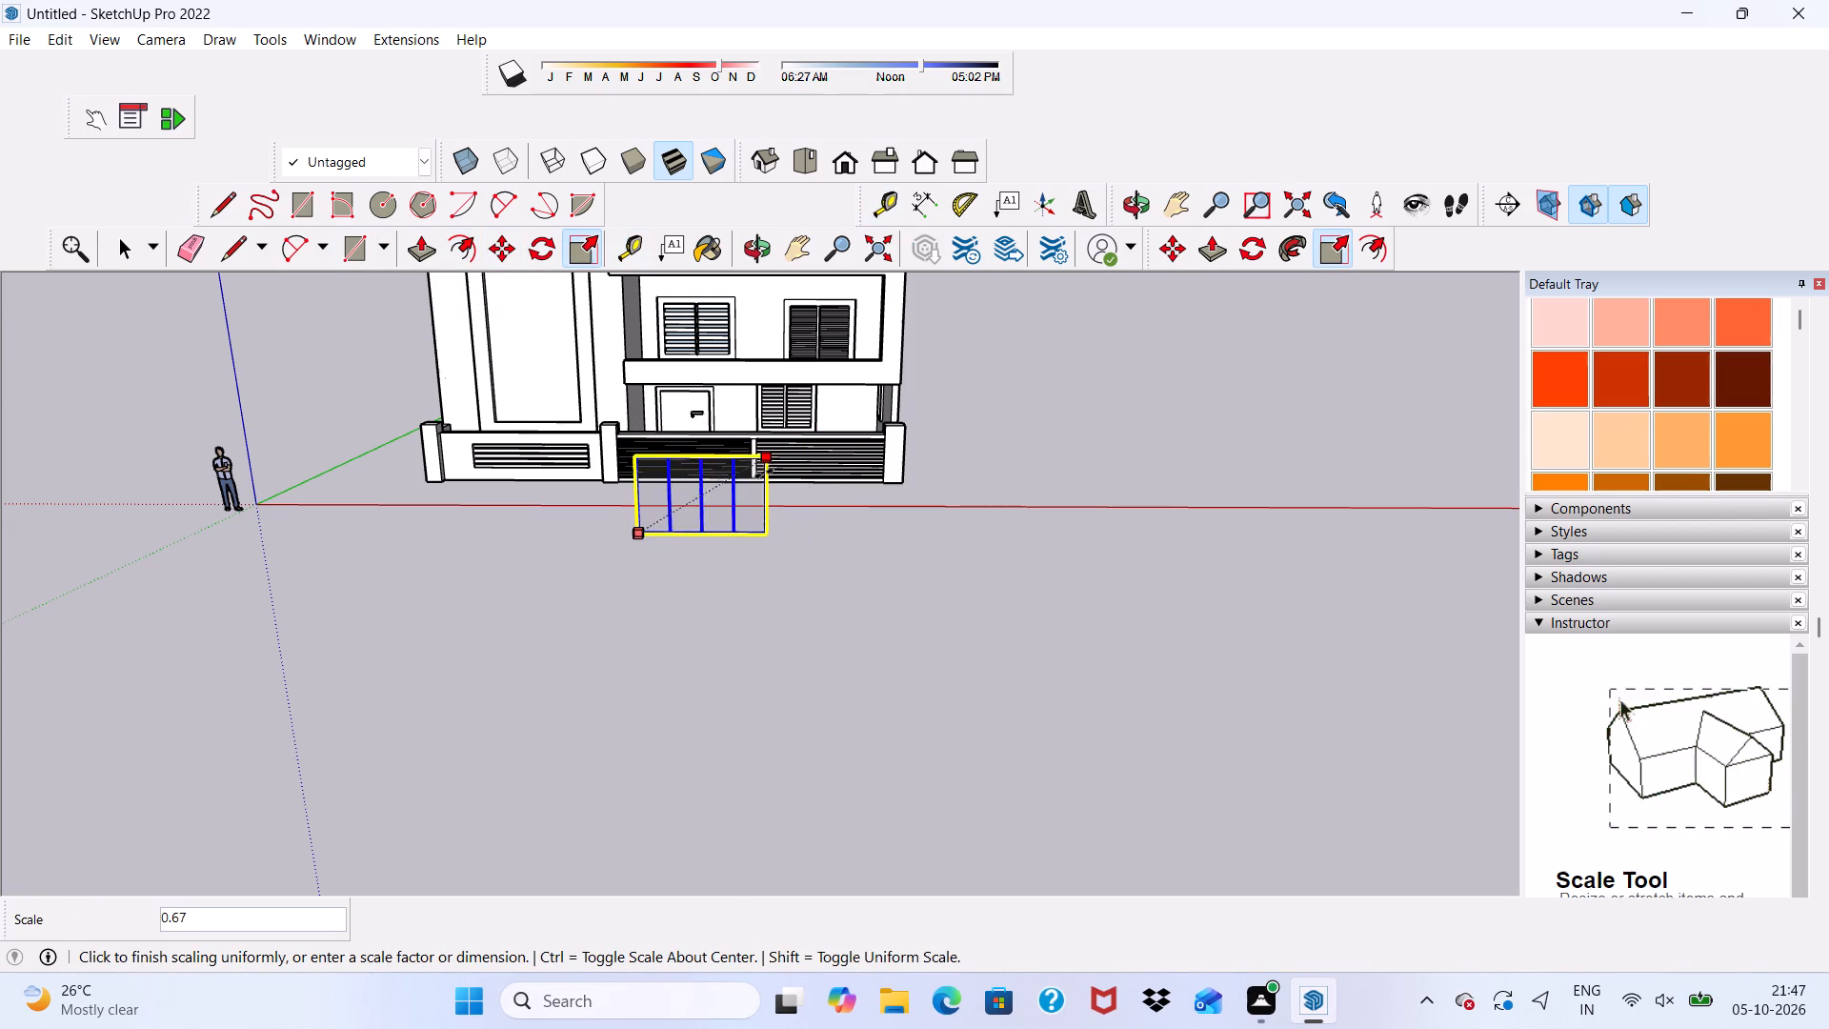
left_click_drag(764, 474, 724, 507)
scroll(813, 505, "up", 6)
scroll(814, 508, "down", 1)
middle_click_drag(814, 505, 442, 480)
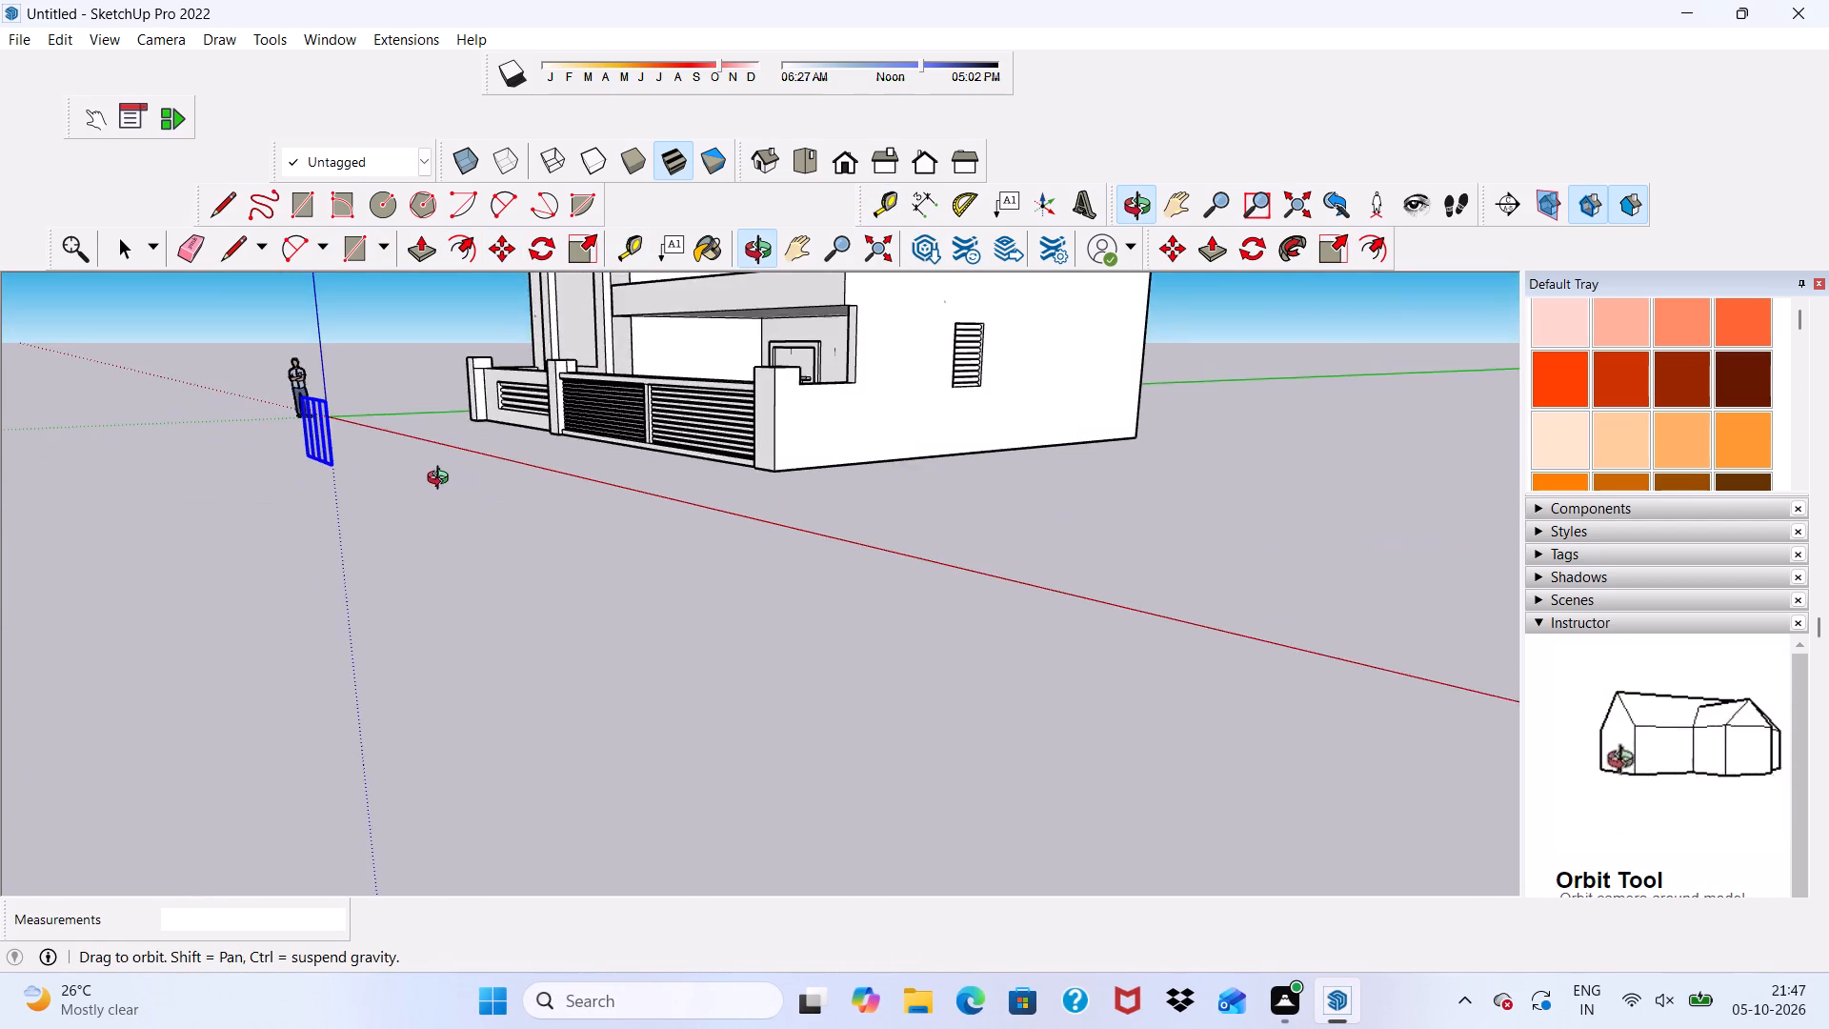
Stretch the glass wall component lengthwise along the red axis from its near end, keeping the far end fixed.
middle_click_drag(442, 480, 439, 480)
scroll(361, 442, "up", 6)
scroll(275, 407, "up", 18)
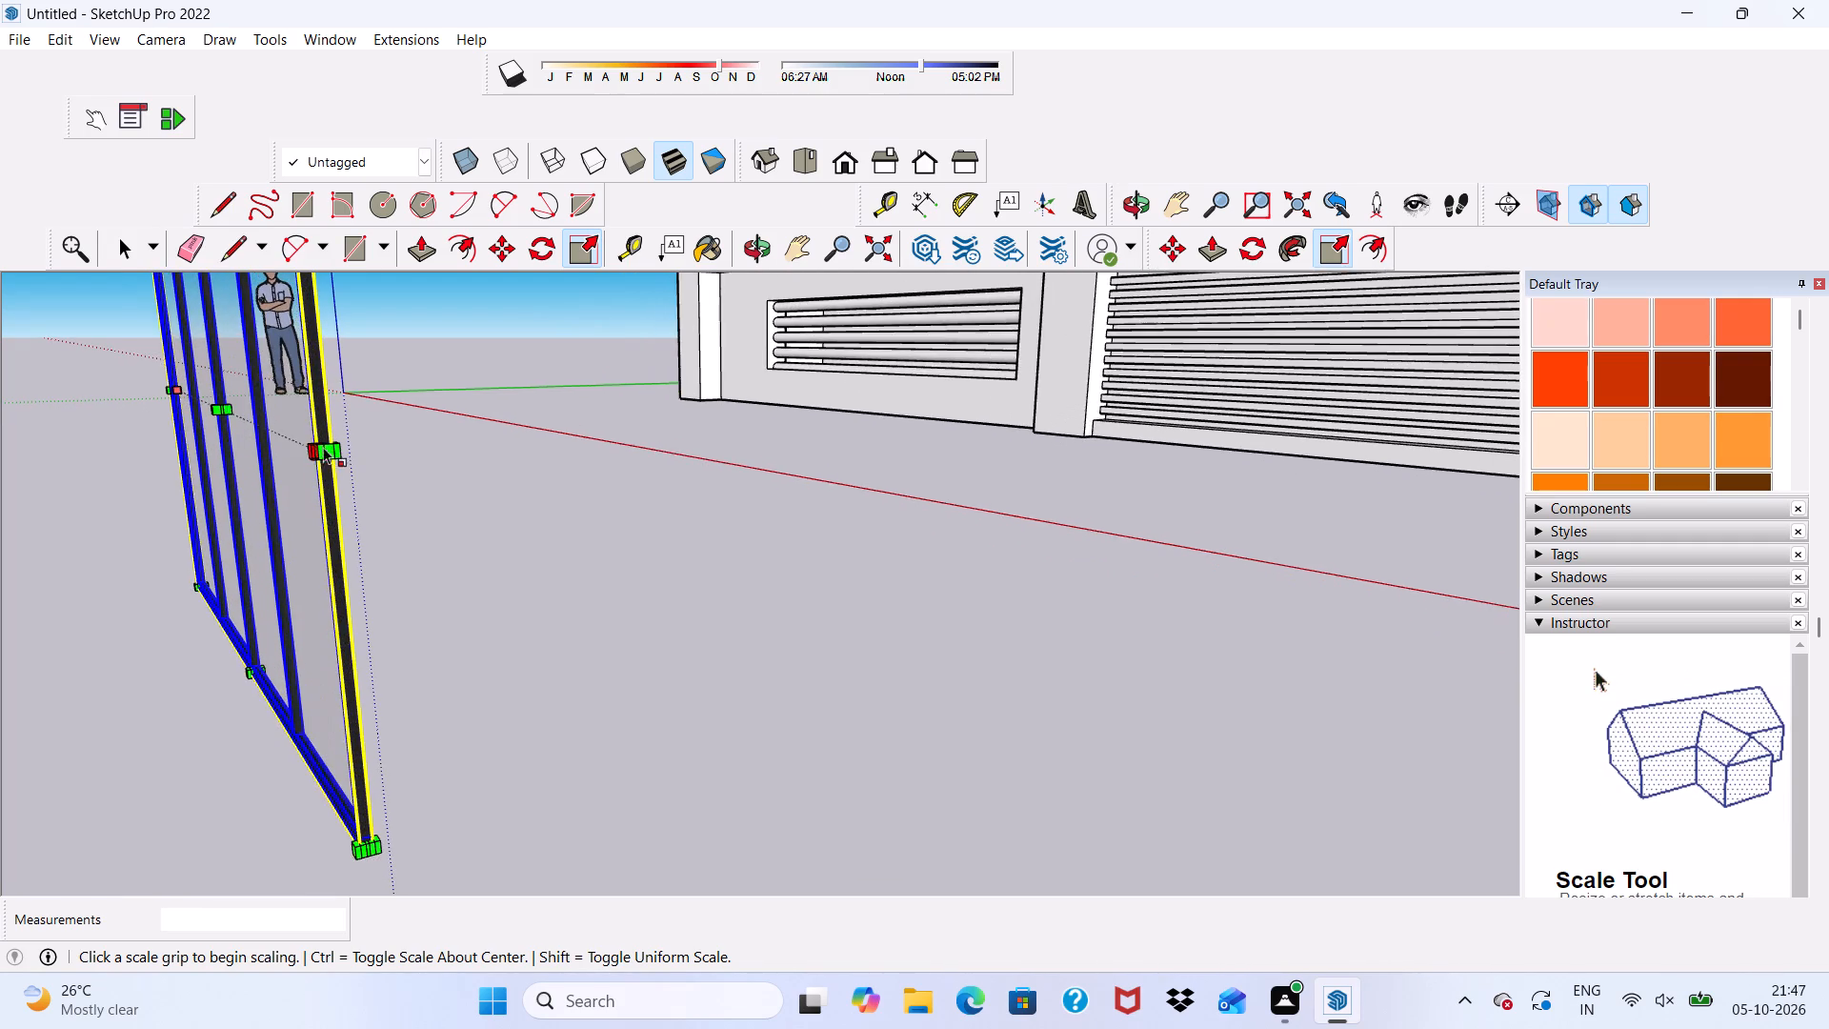
scroll(331, 460, "up", 5)
left_click_drag(329, 451, 643, 673)
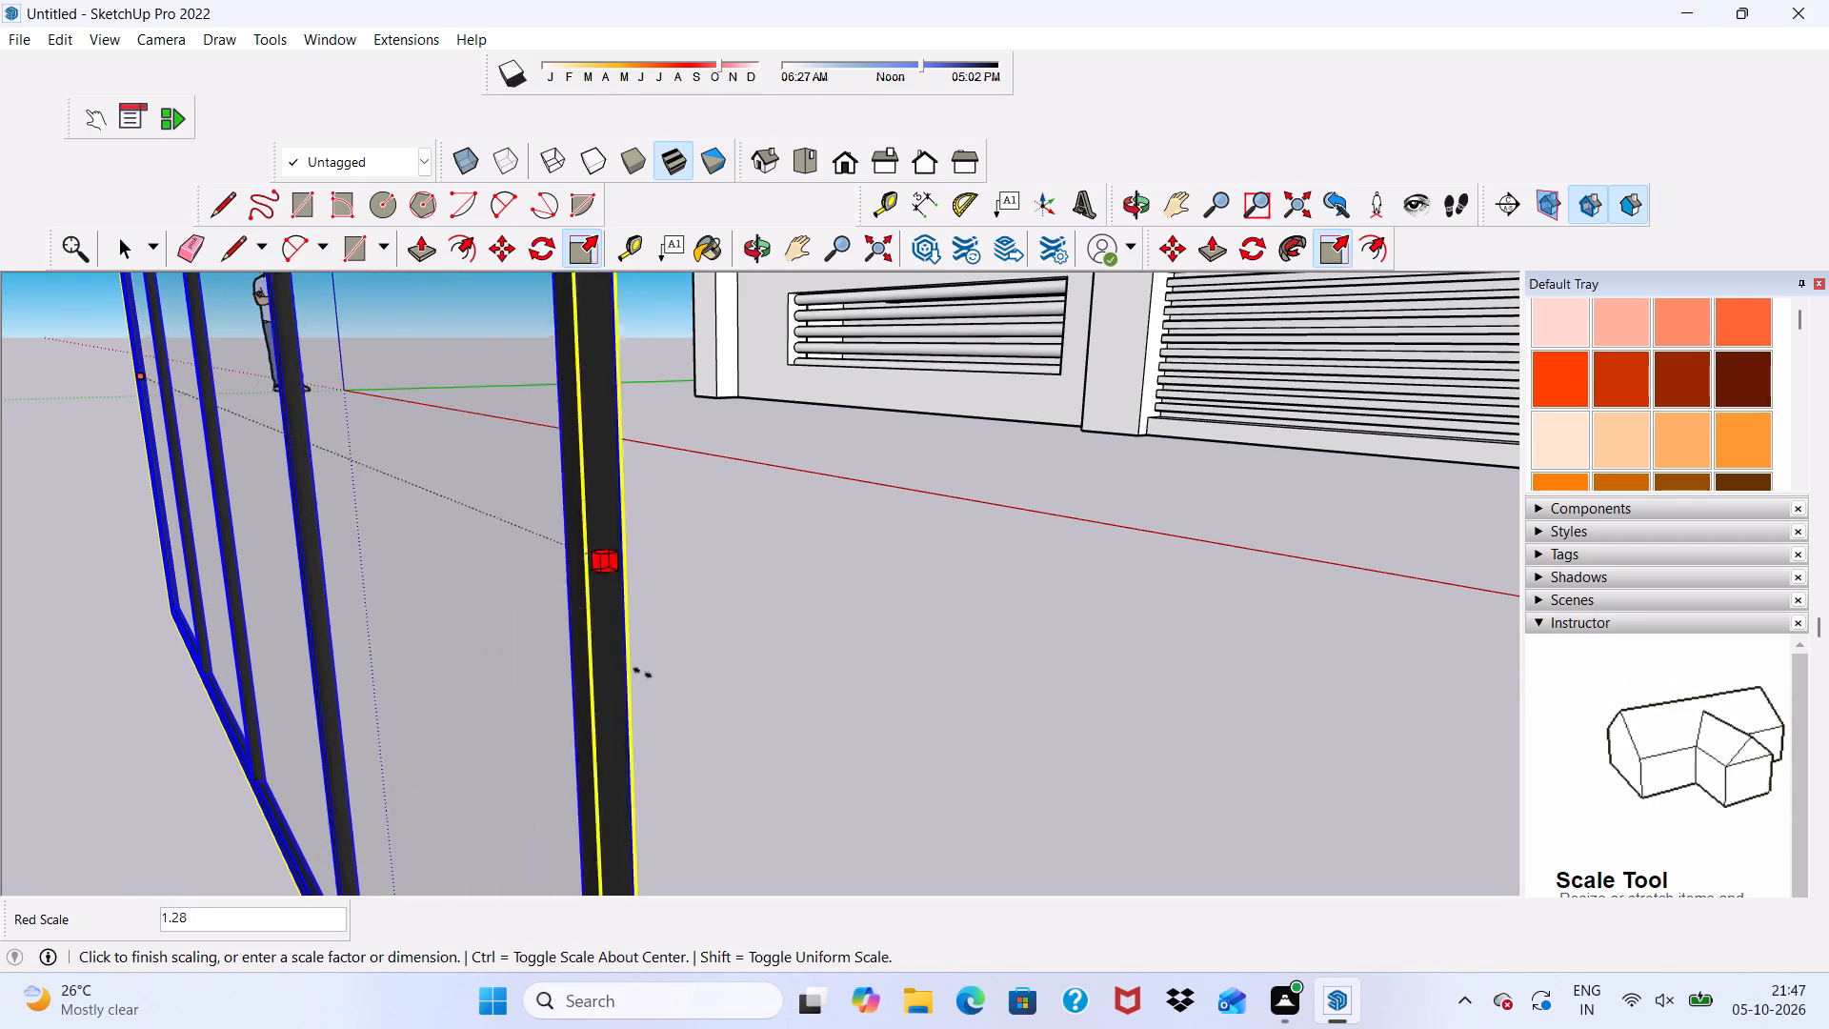
left_click_drag(643, 673, 1566, 883)
scroll(599, 539, "down", 7)
scroll(290, 386, "down", 4)
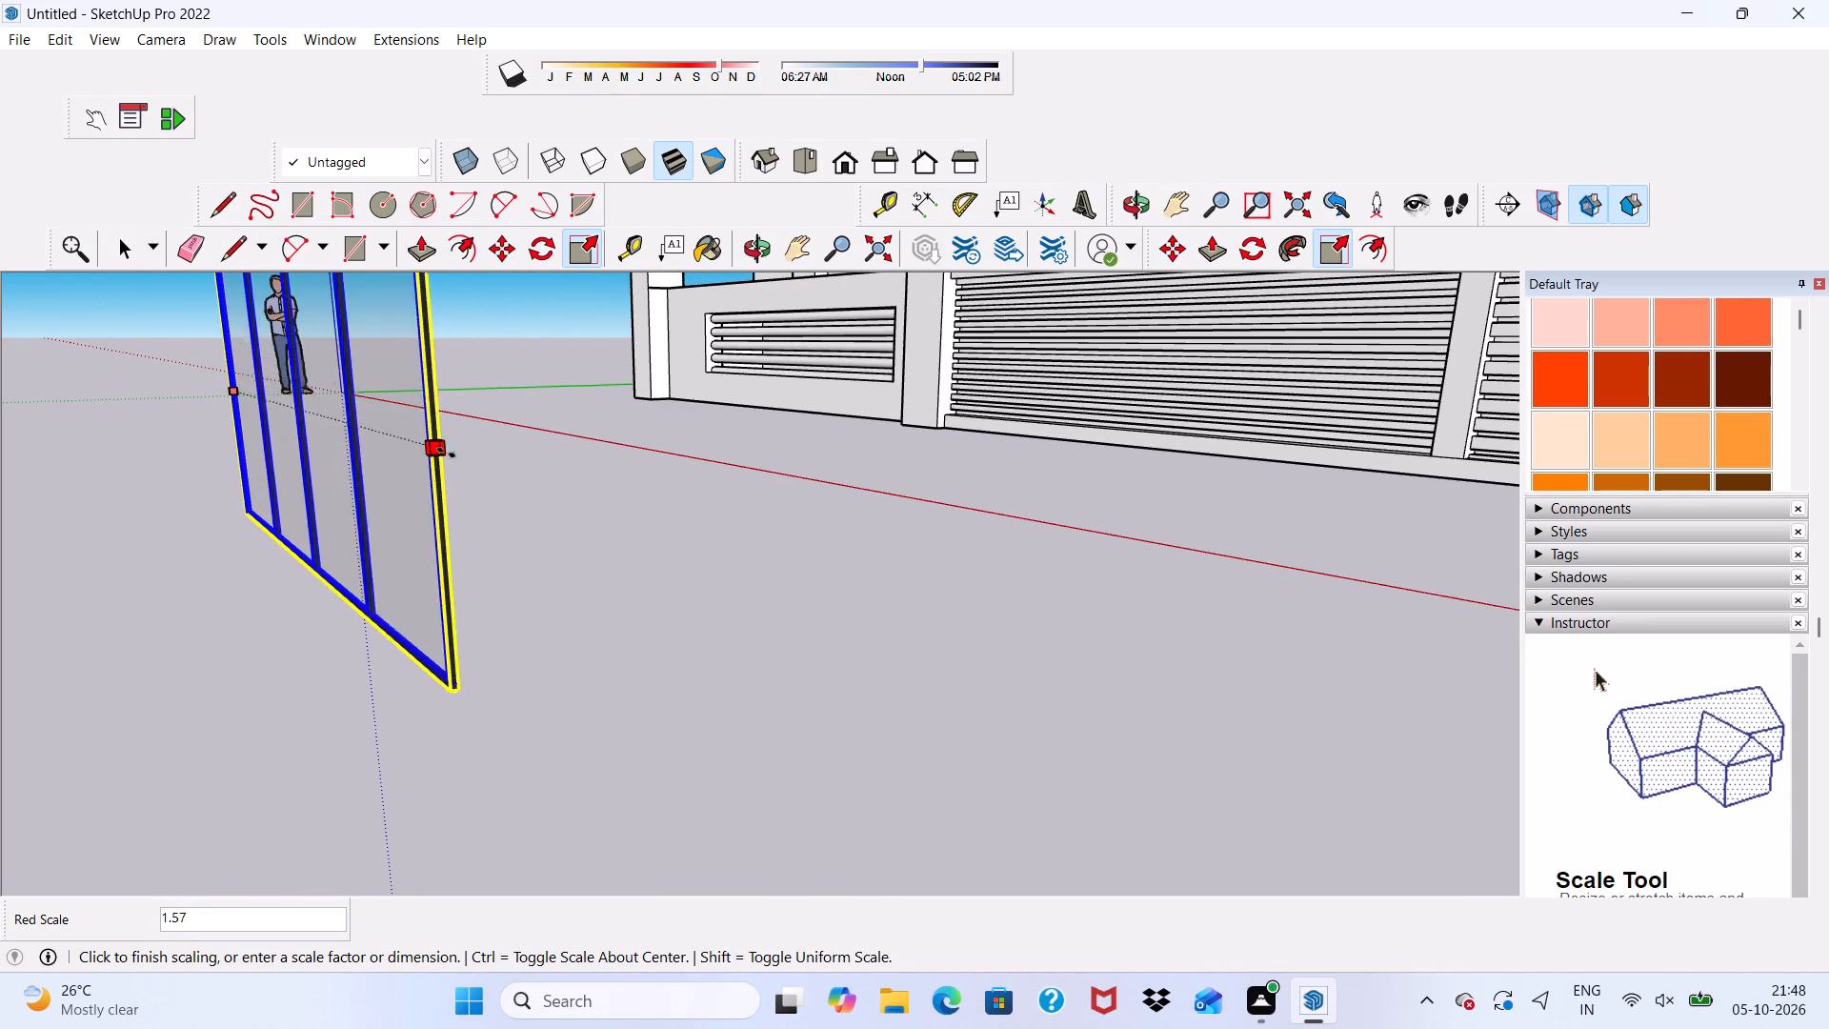
left_click(1016, 557)
scroll(355, 378, "down", 8)
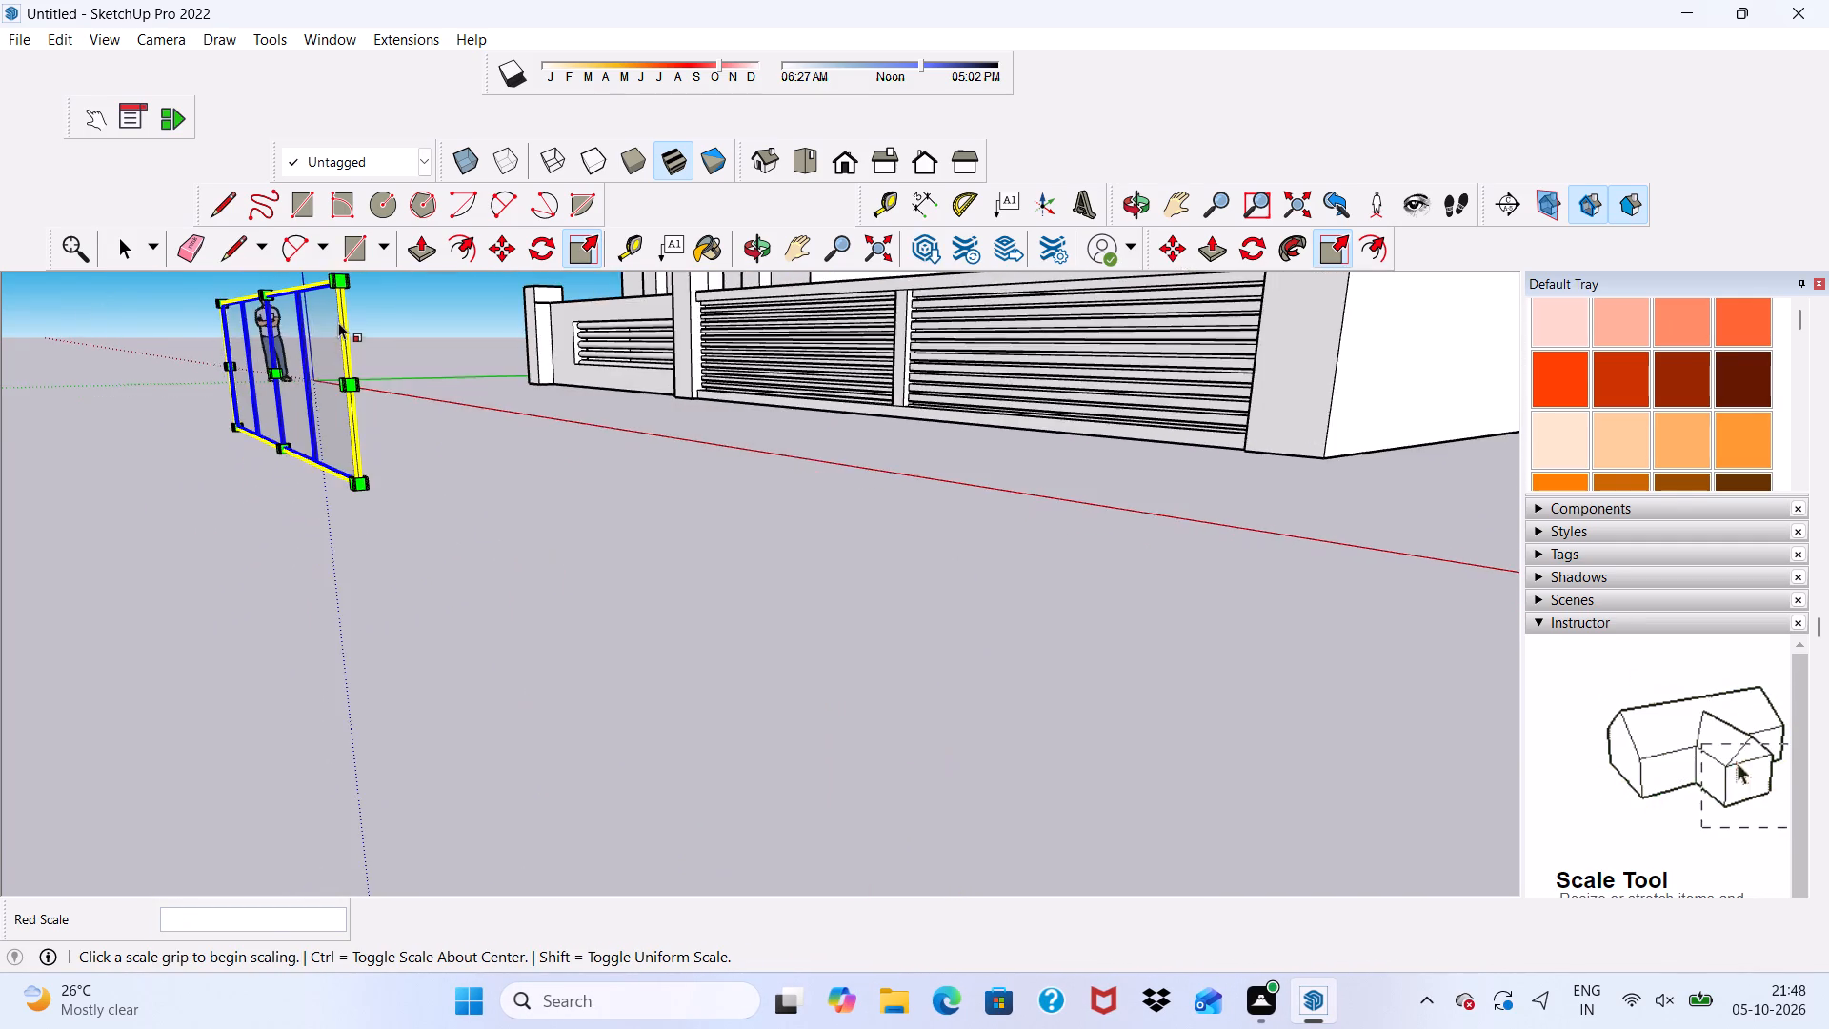
Lengthen the glass wall again along the red axis by scaling its near end about the opposite point.
scroll(338, 322, "down", 5)
middle_click_drag(353, 342, 380, 355)
scroll(377, 398, "up", 15)
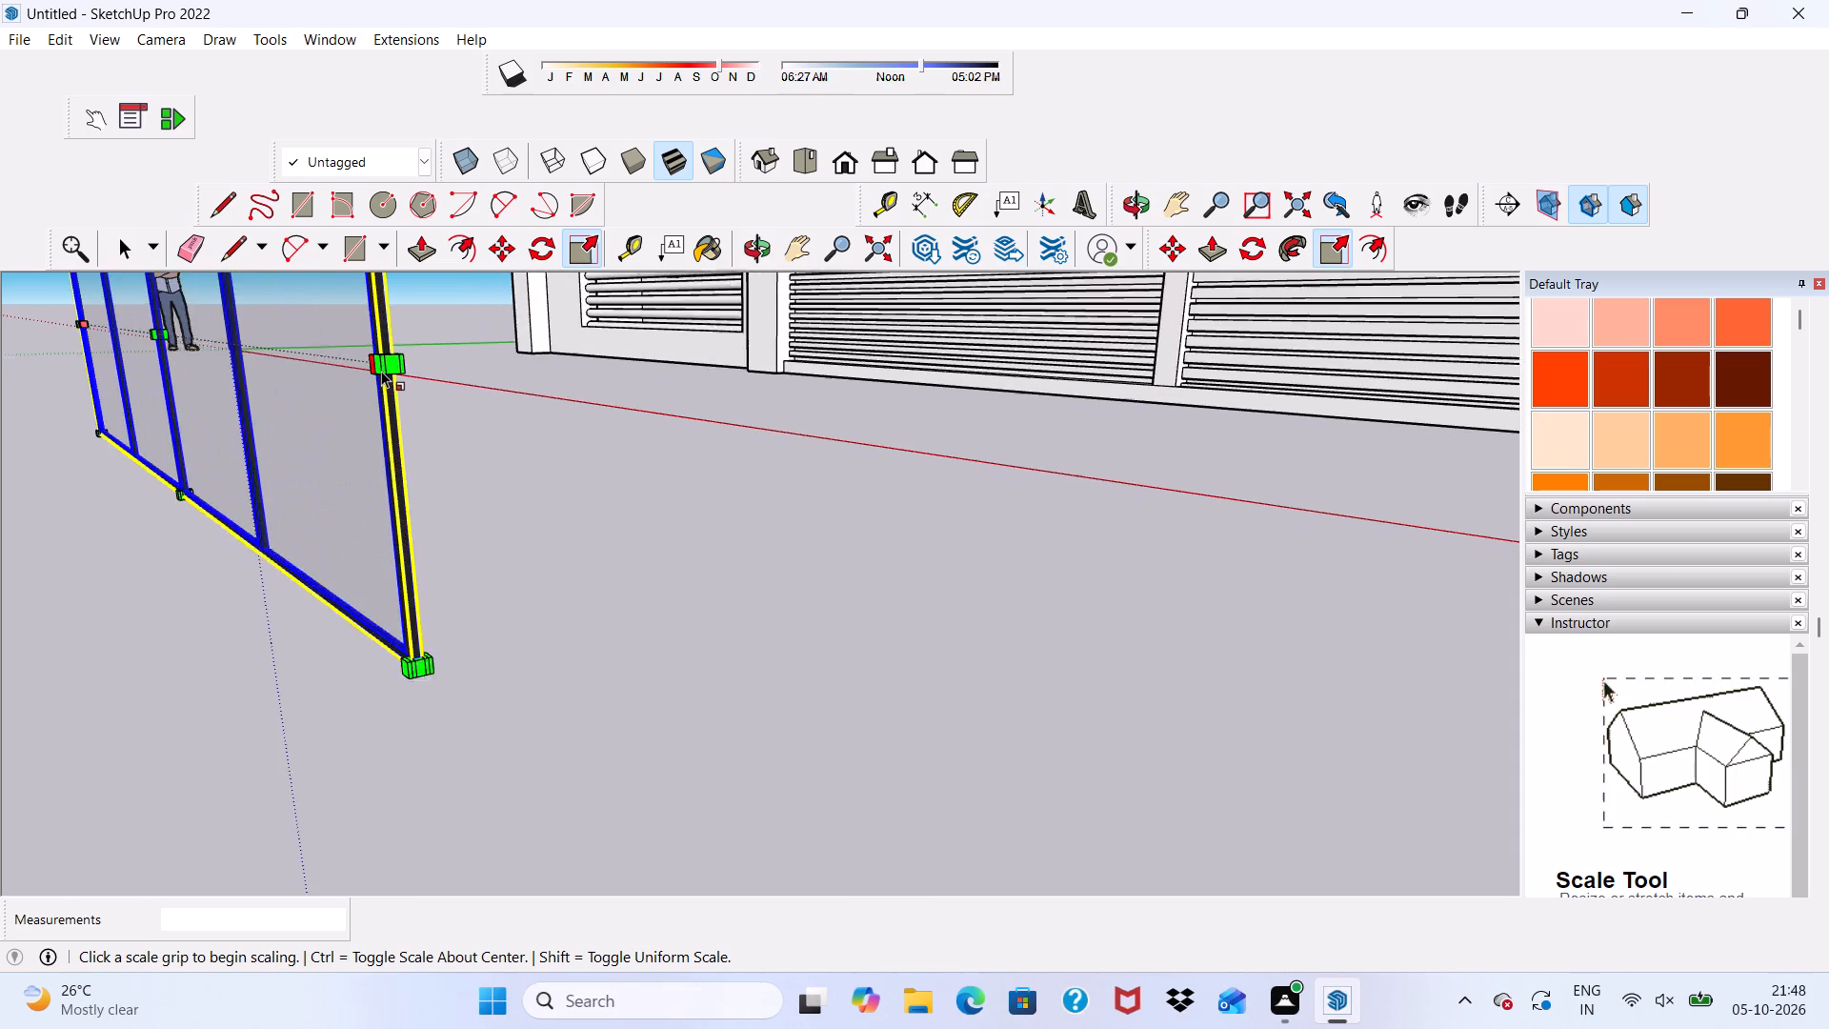
scroll(381, 371, "up", 17)
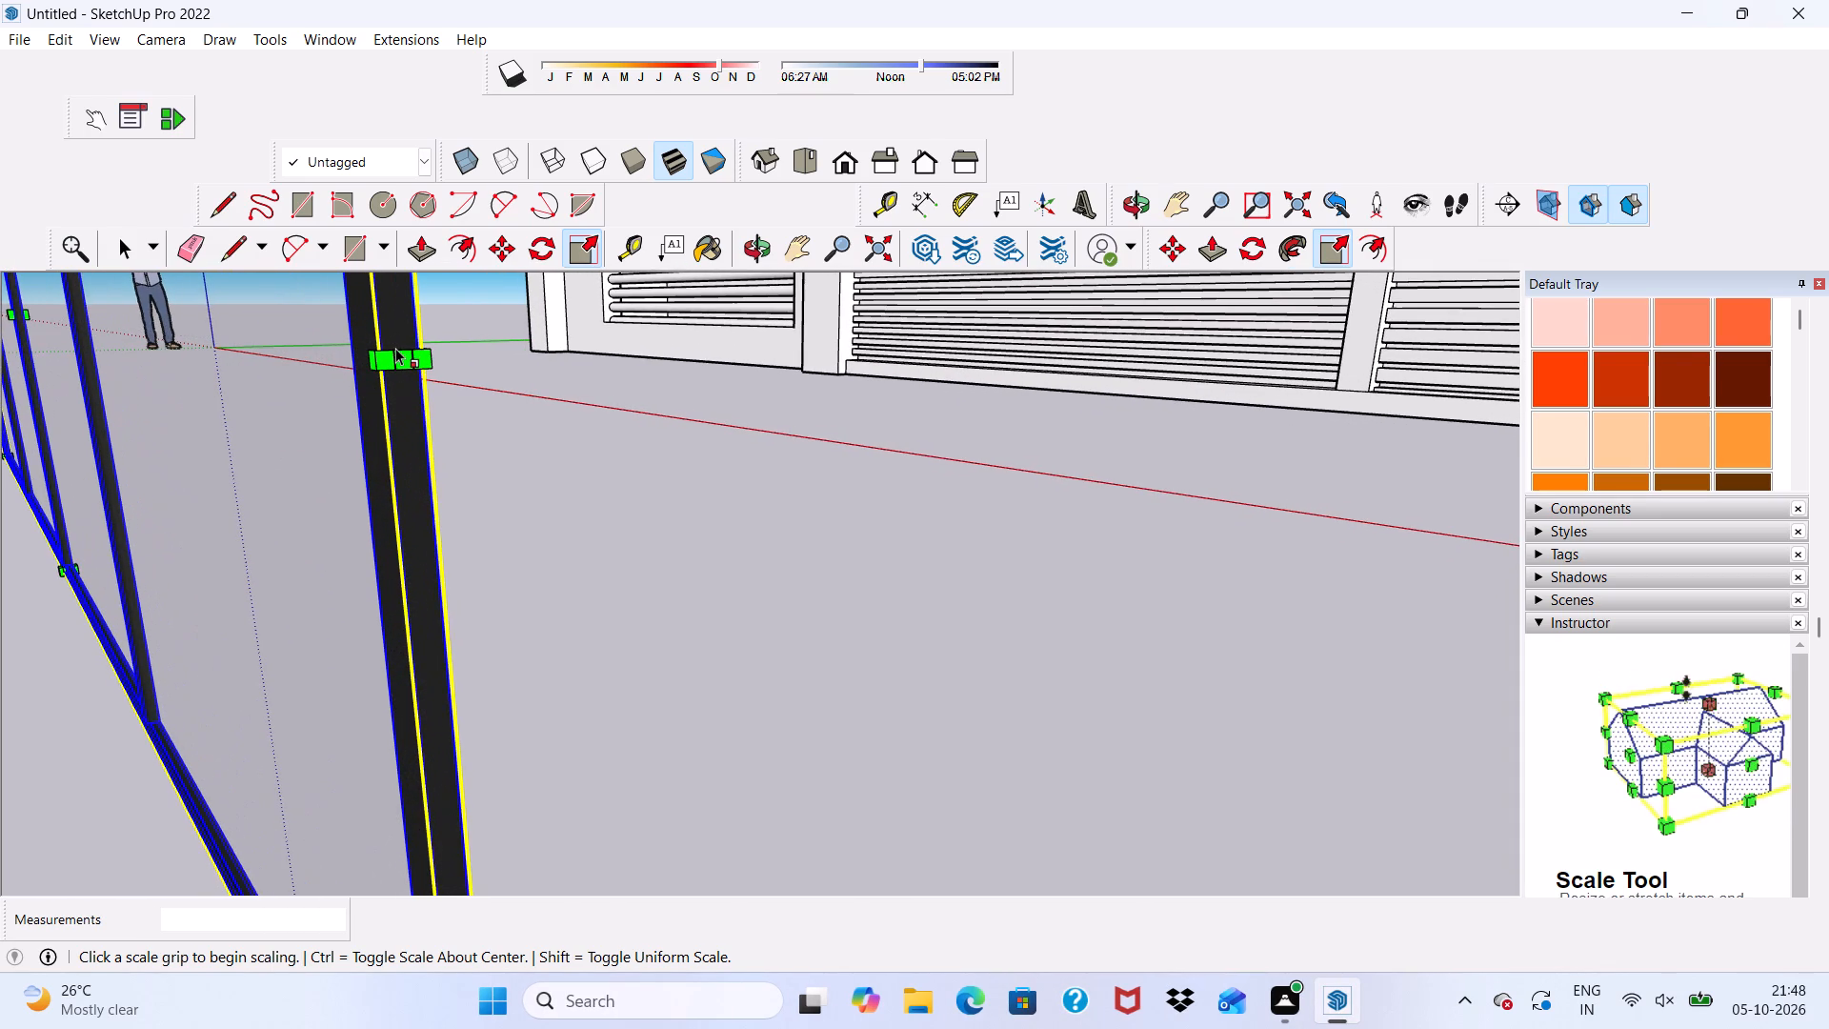
left_click_drag(409, 354, 1357, 558)
scroll(777, 401, "down", 19)
scroll(788, 414, "up", 1)
scroll(817, 435, "down", 2)
Stretch the glass wall's near end further along the red axis until the wall is roughly as long as the double gate.
middle_click_drag(892, 472, 359, 357)
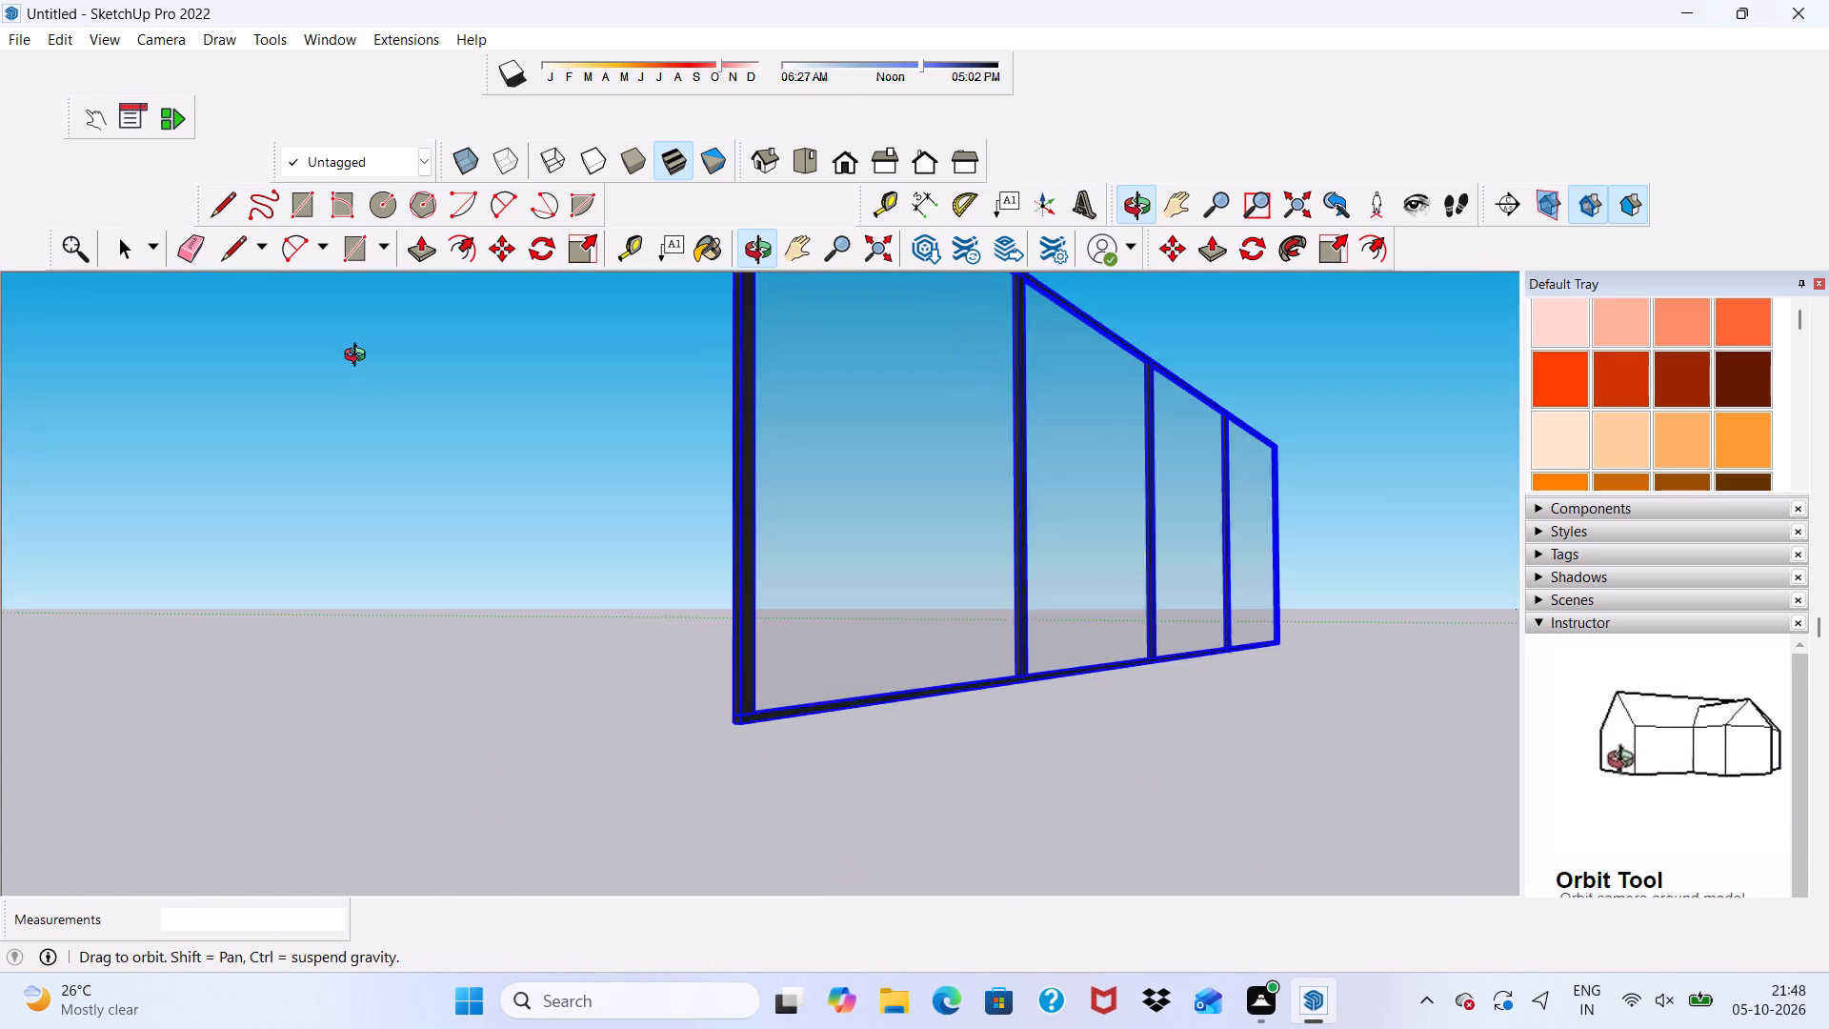
middle_click_drag(359, 357, 643, 412)
scroll(839, 428, "up", 5)
scroll(653, 381, "down", 9)
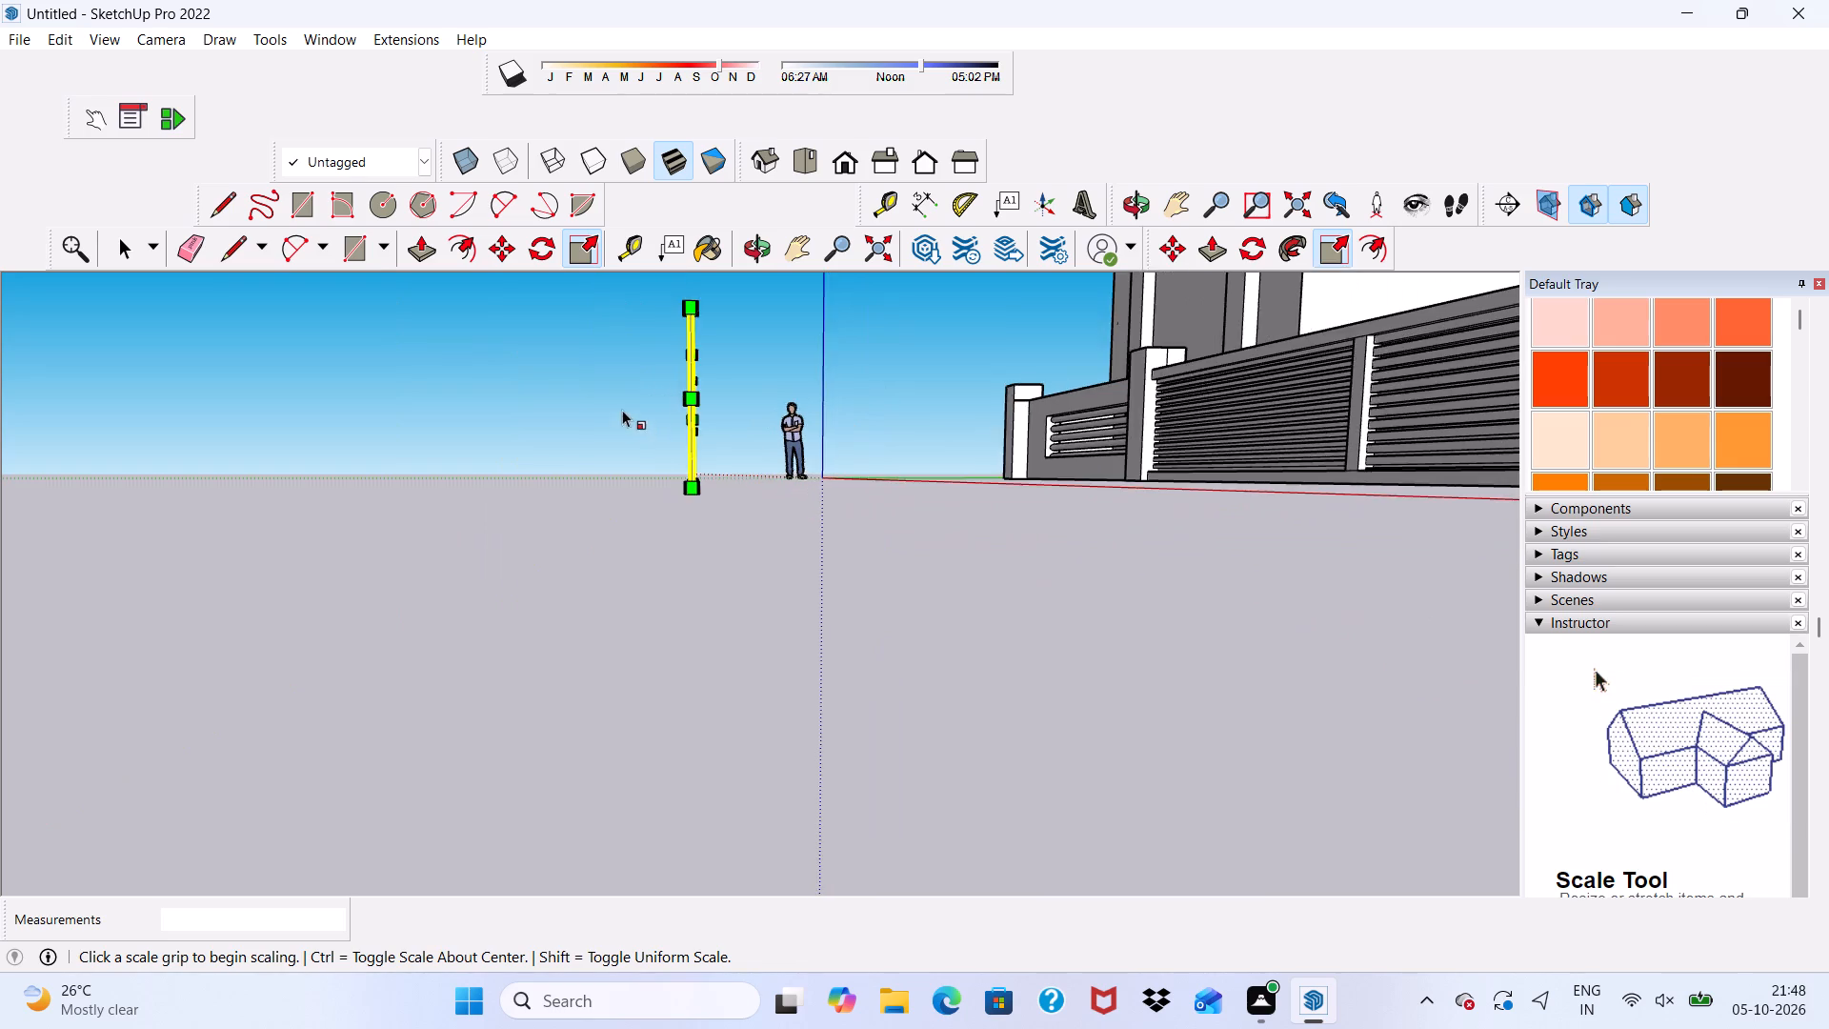
scroll(632, 387, "up", 6)
scroll(997, 479, "up", 2)
scroll(650, 407, "down", 3)
scroll(626, 407, "up", 1)
scroll(626, 407, "down", 2)
scroll(687, 447, "up", 8)
scroll(649, 444, "down", 3)
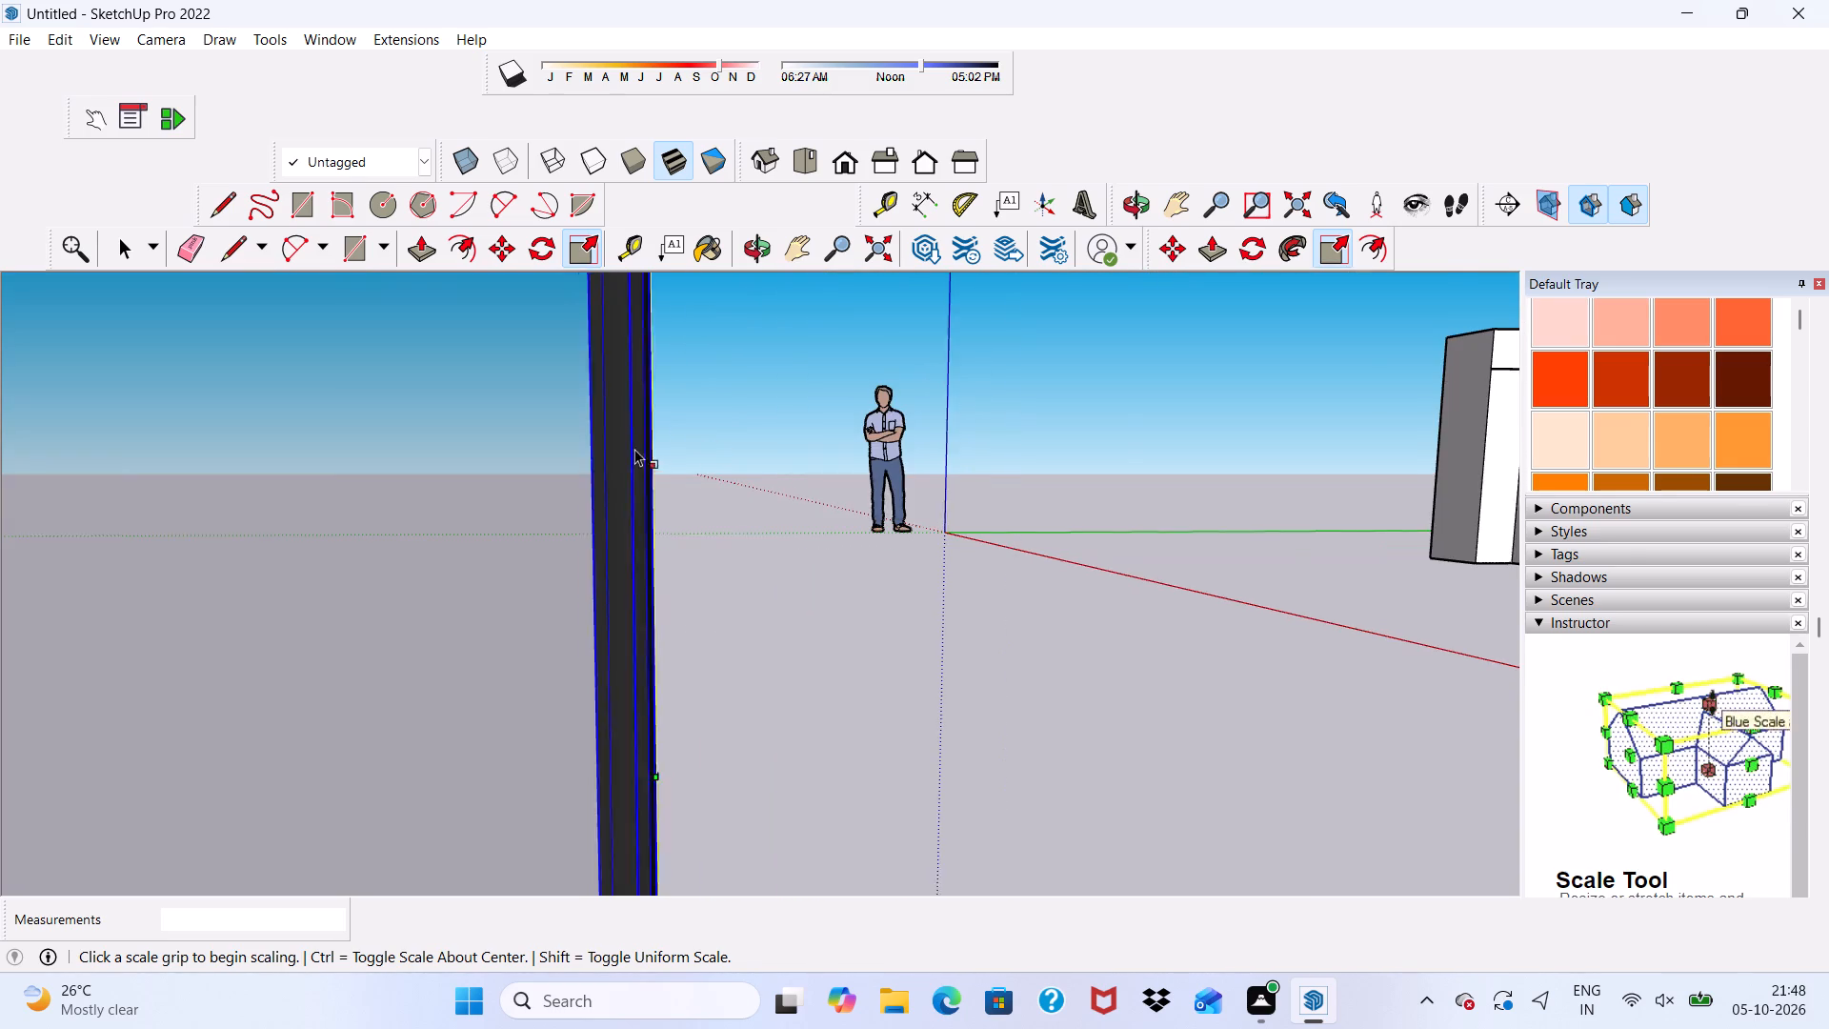
scroll(634, 449, "down", 3)
scroll(526, 480, "down", 18)
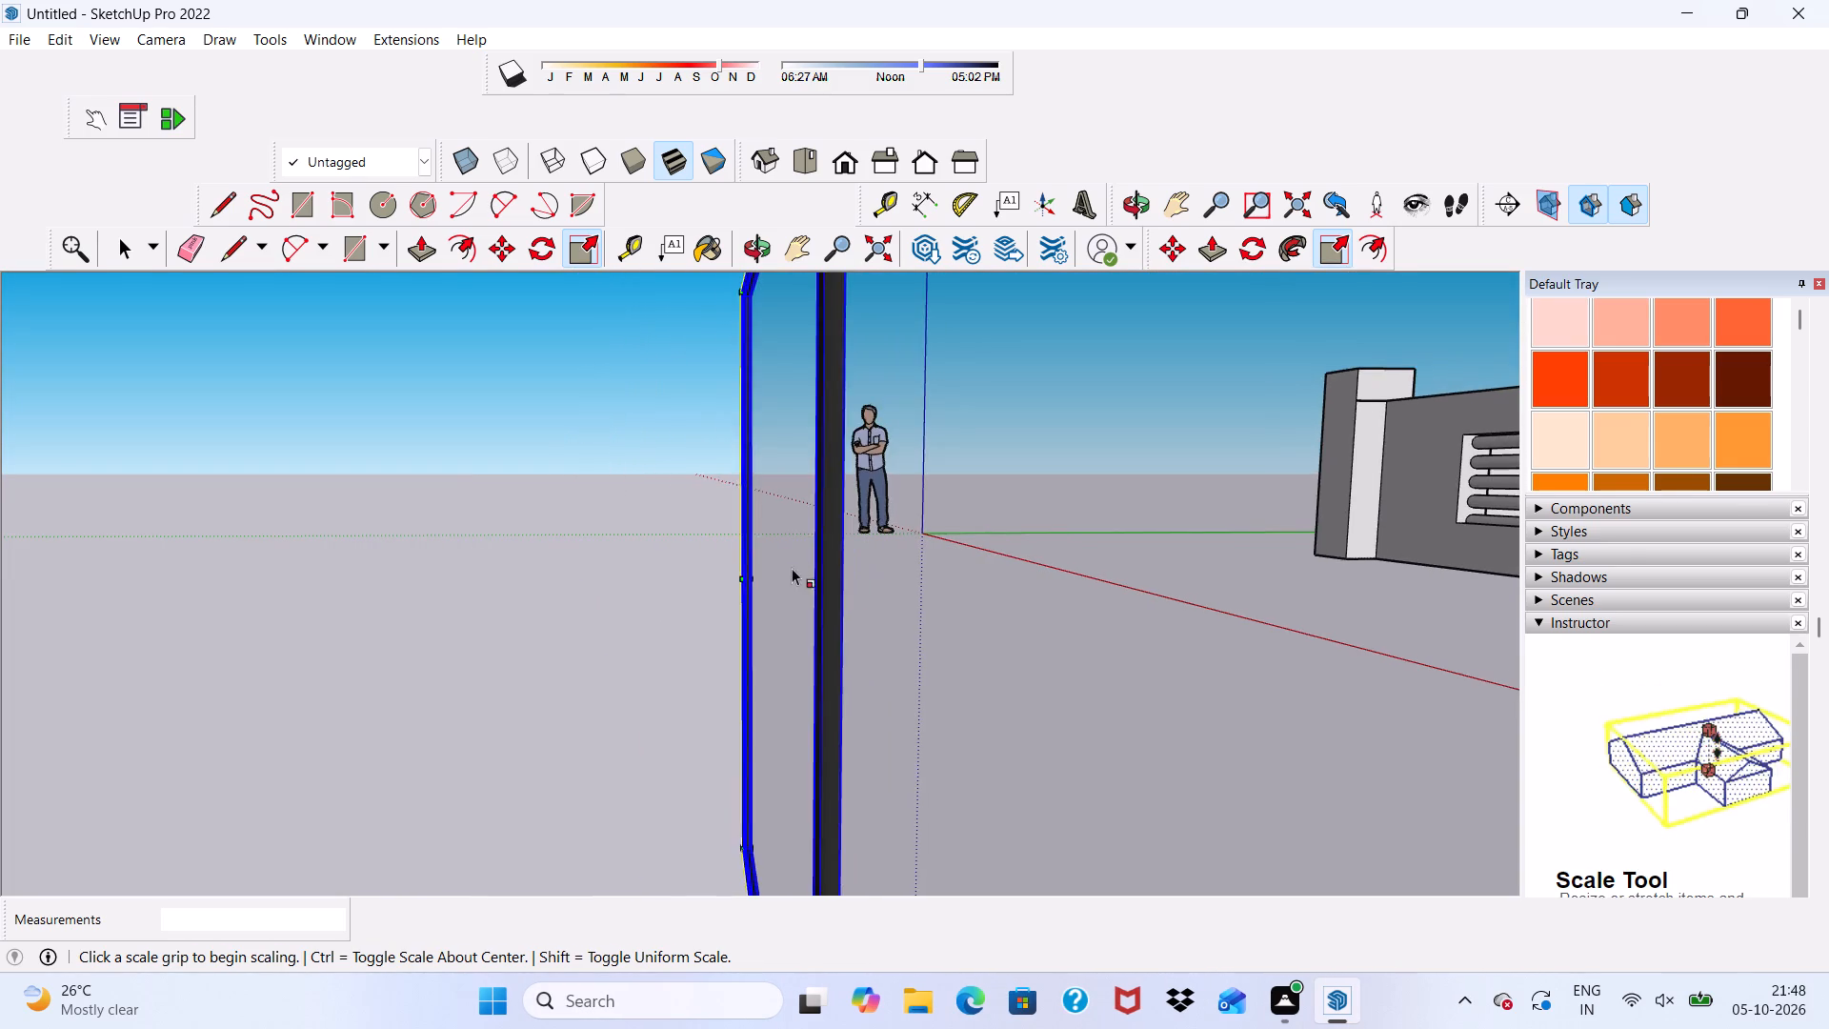
scroll(792, 568, "down", 17)
scroll(722, 709, "up", 11)
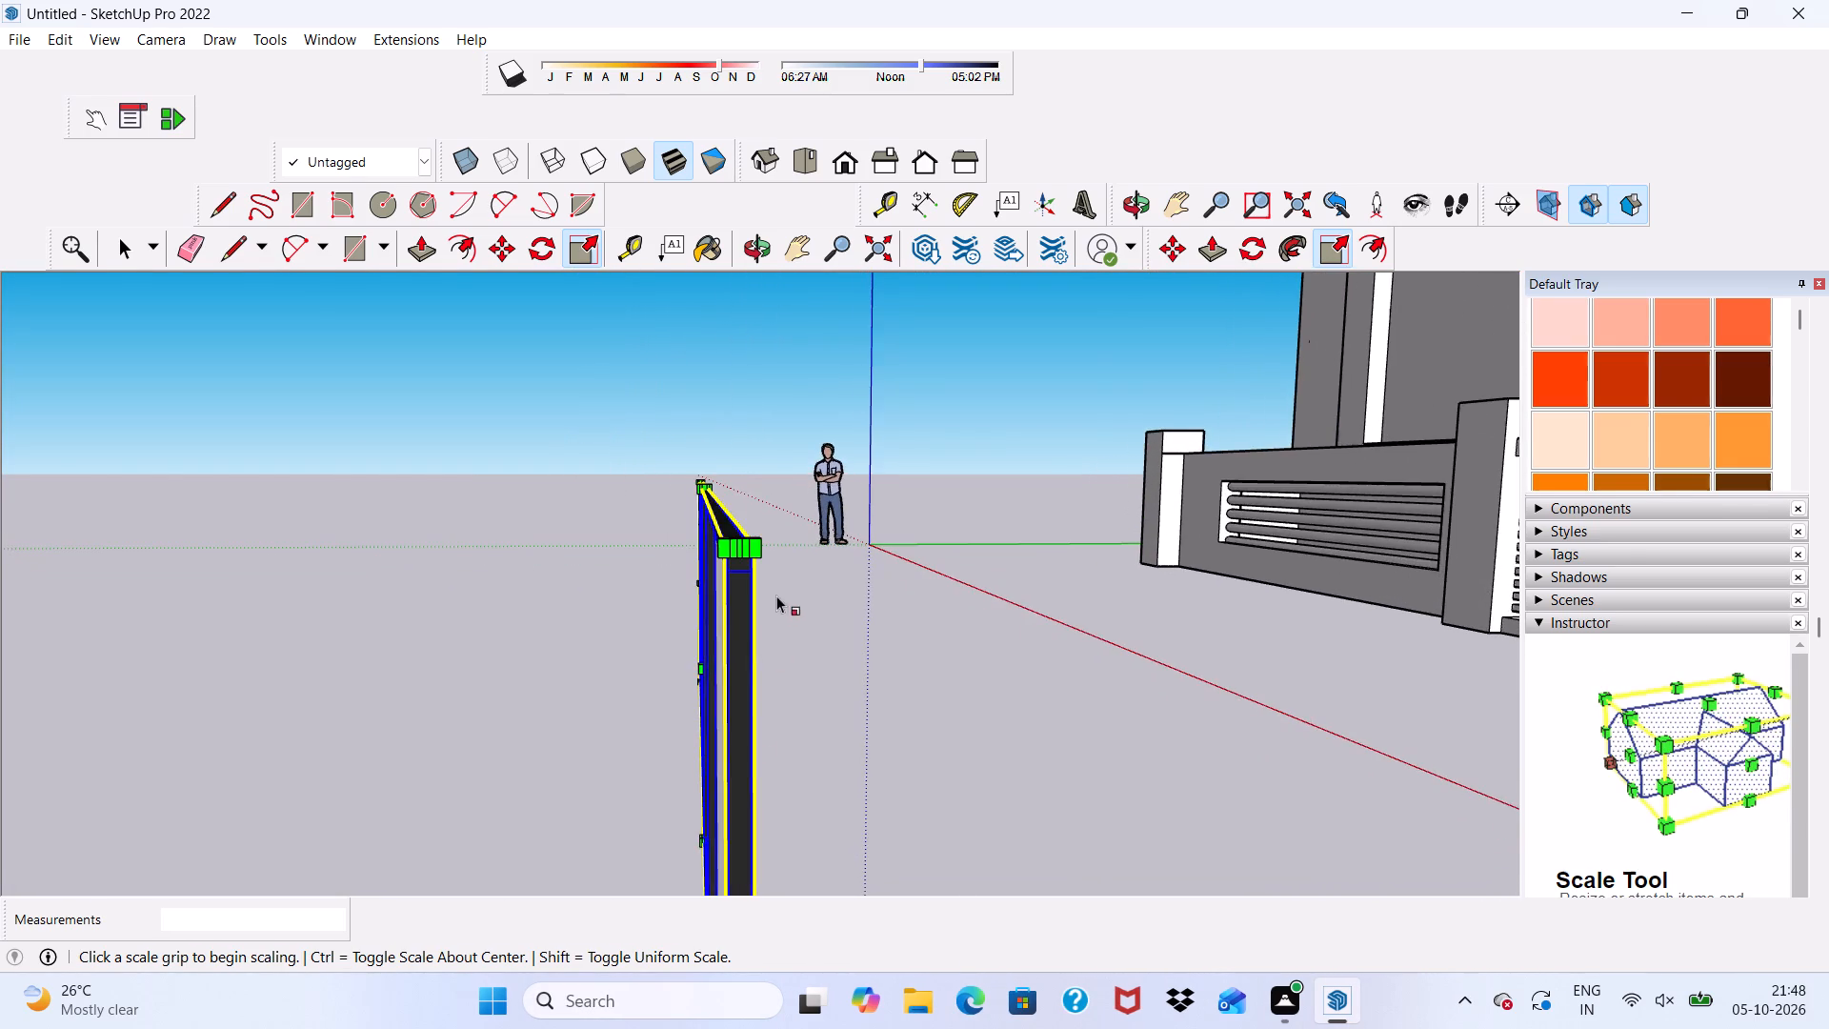
scroll(744, 517, "down", 5)
scroll(673, 665, "up", 7)
scroll(751, 596, "up", 5)
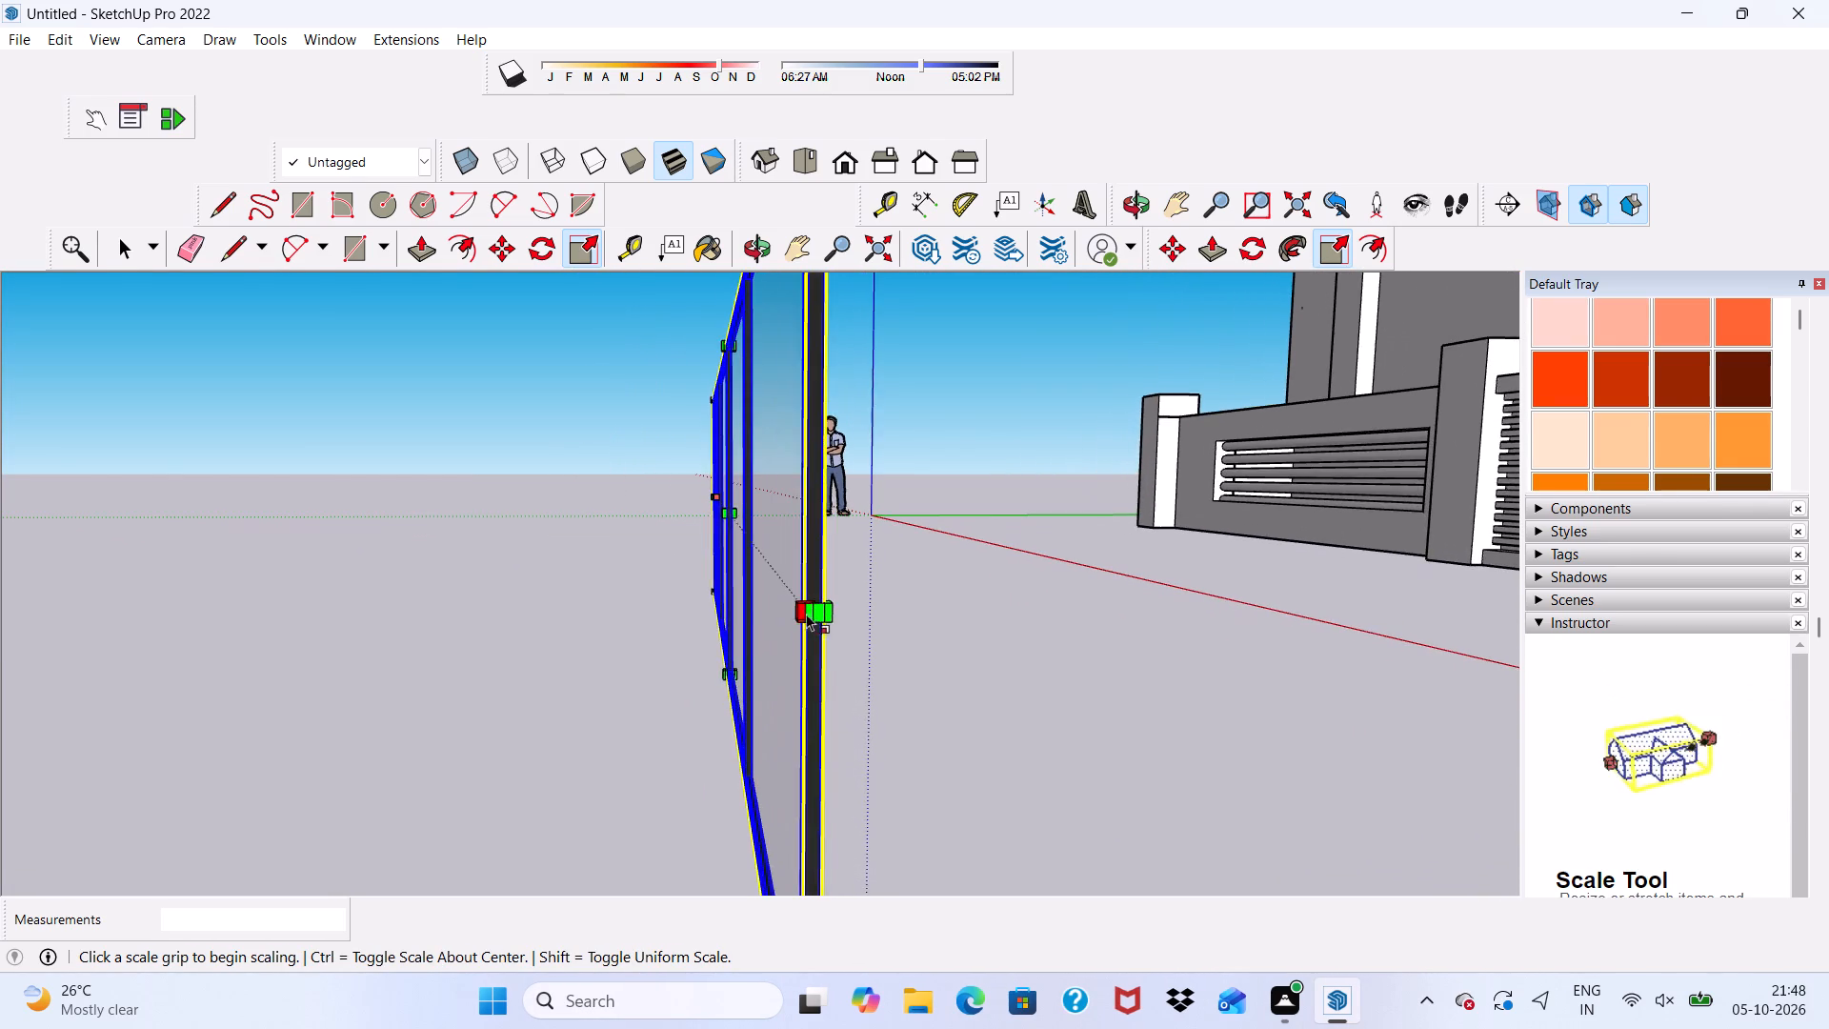
scroll(810, 613, "up", 2)
left_click_drag(817, 609, 1232, 759)
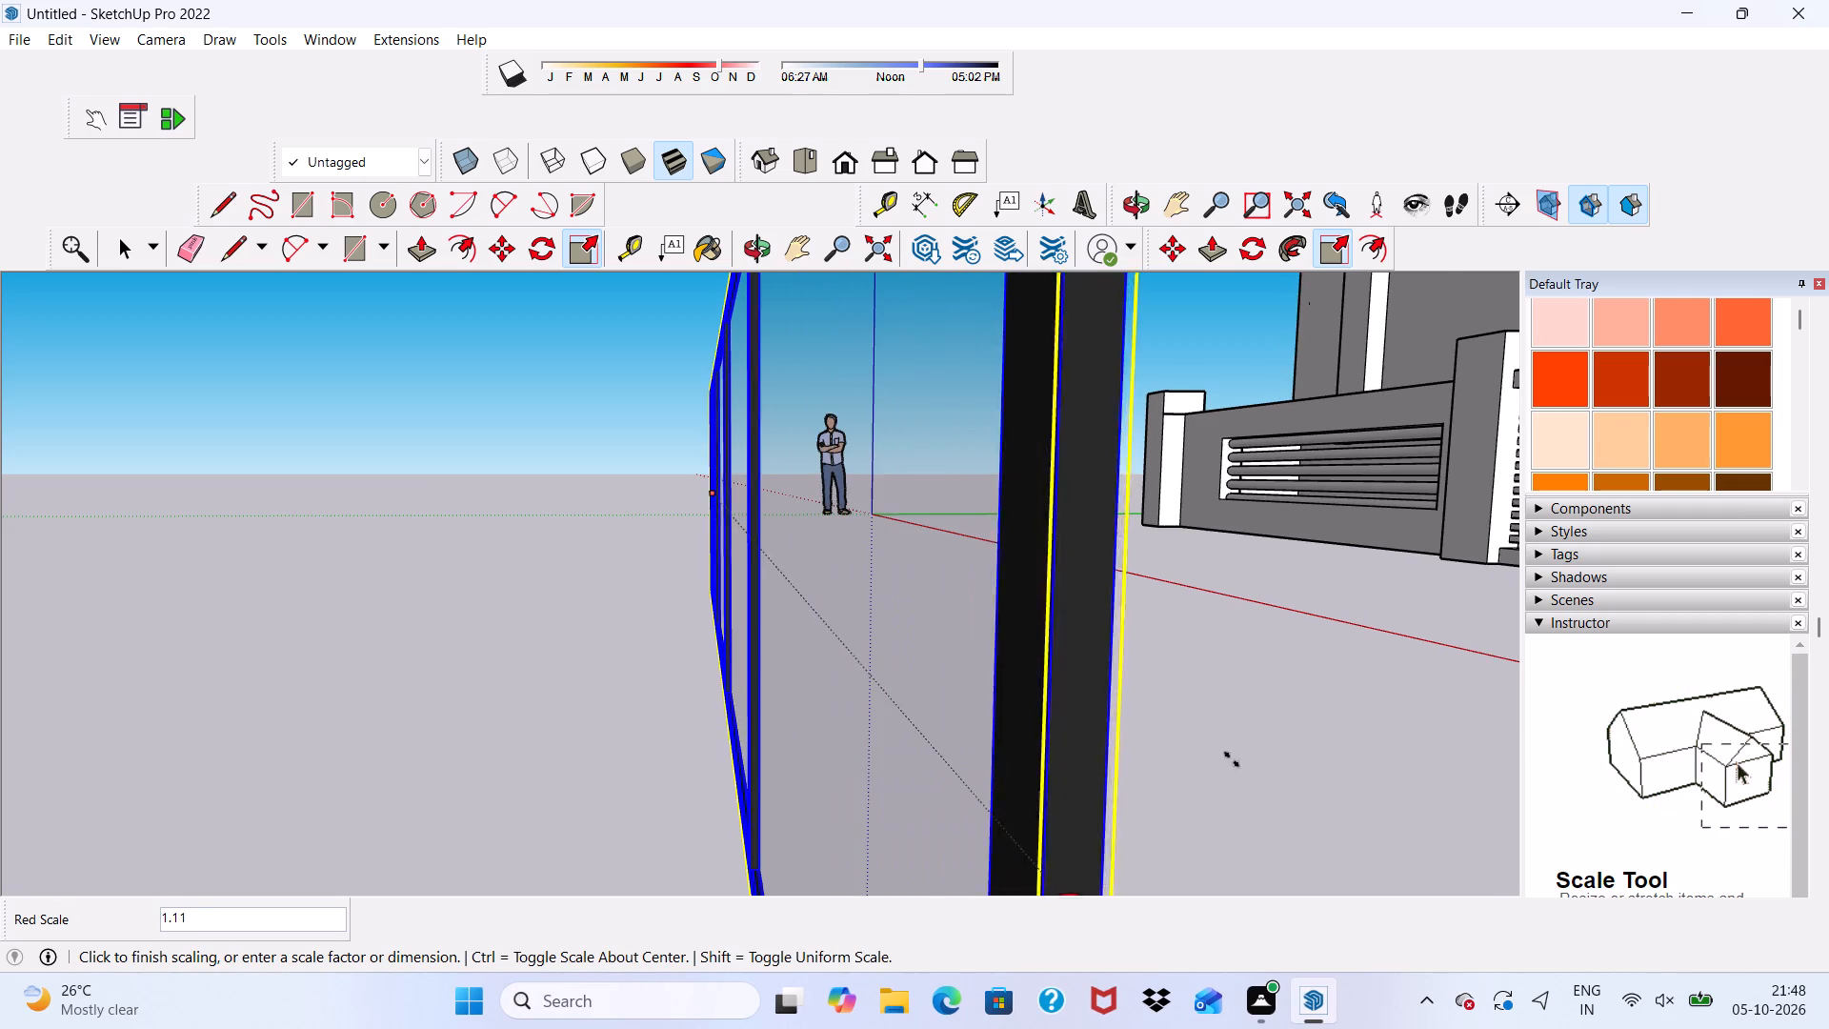
left_click_drag(1232, 759, 1431, 762)
scroll(1039, 586, "down", 1)
scroll(1038, 586, "up", 1)
scroll(1038, 586, "down", 16)
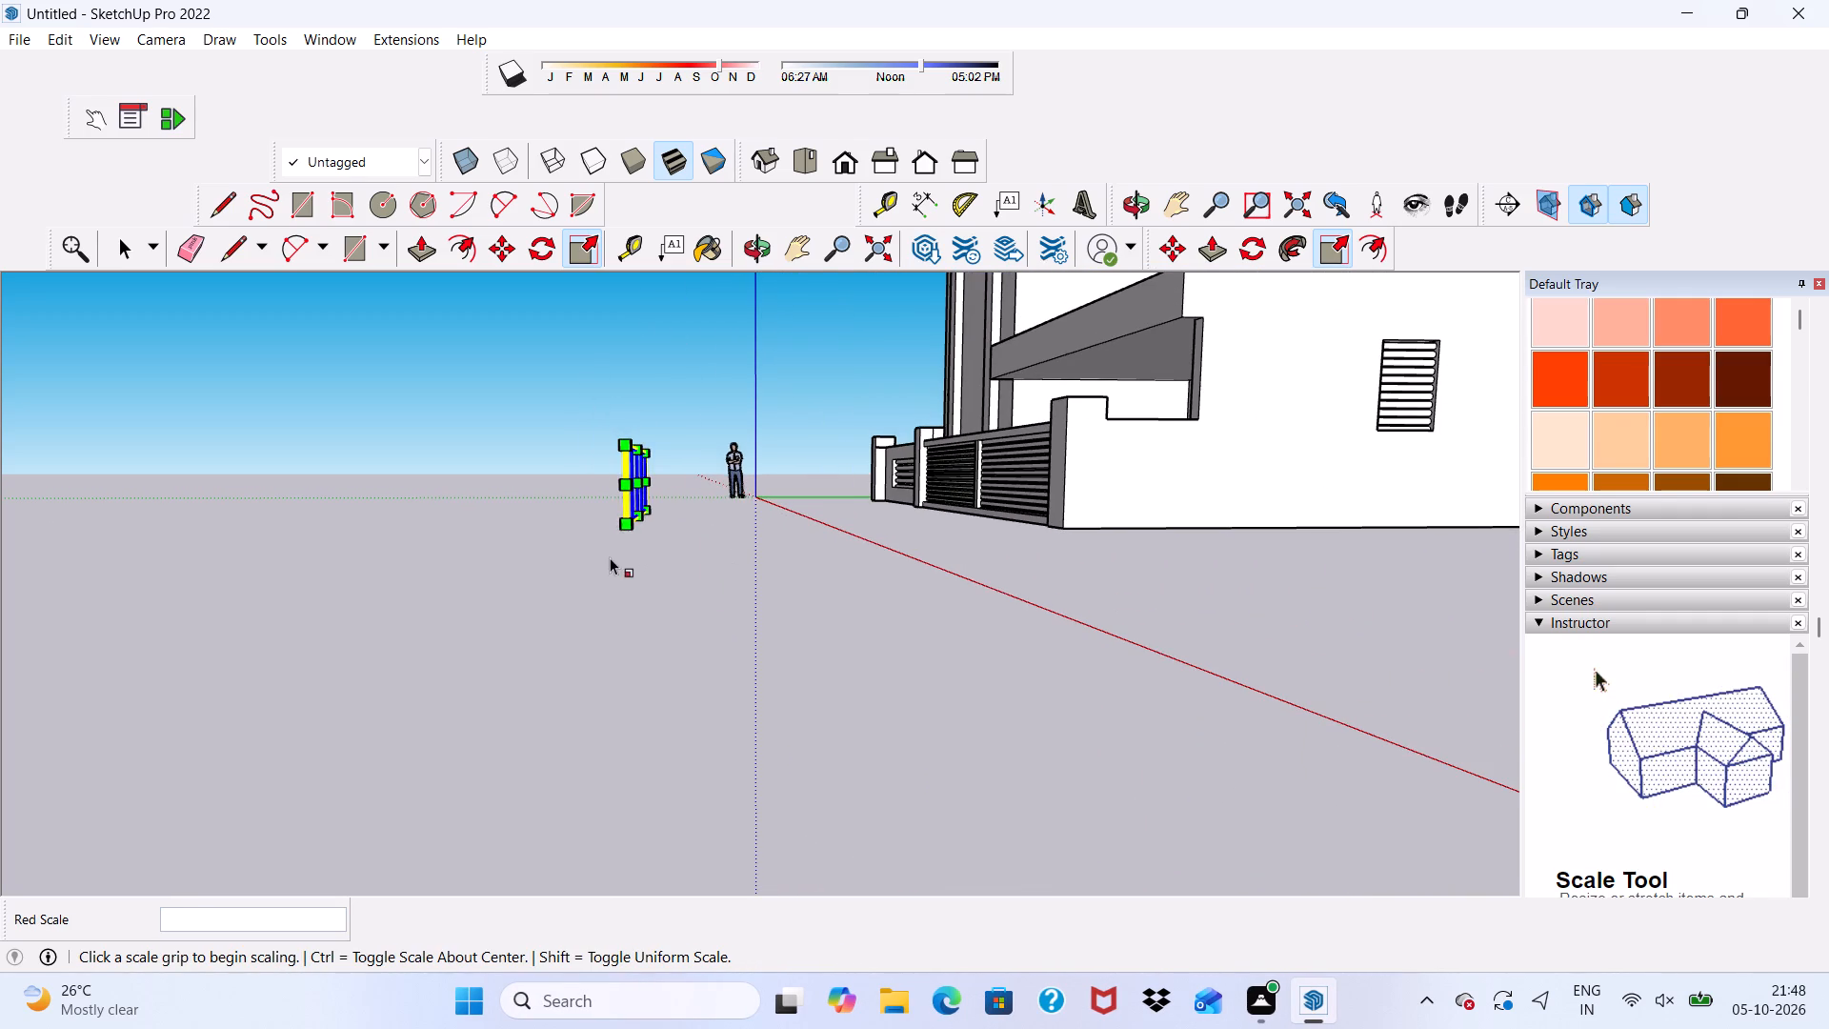
Move the glass wall by its lower corner onto the upper balcony's front edge, against the tall panelled wall, about 30' 3" away.
key("space")
scroll(555, 540, "down", 1)
middle_click_drag(555, 538, 1146, 628)
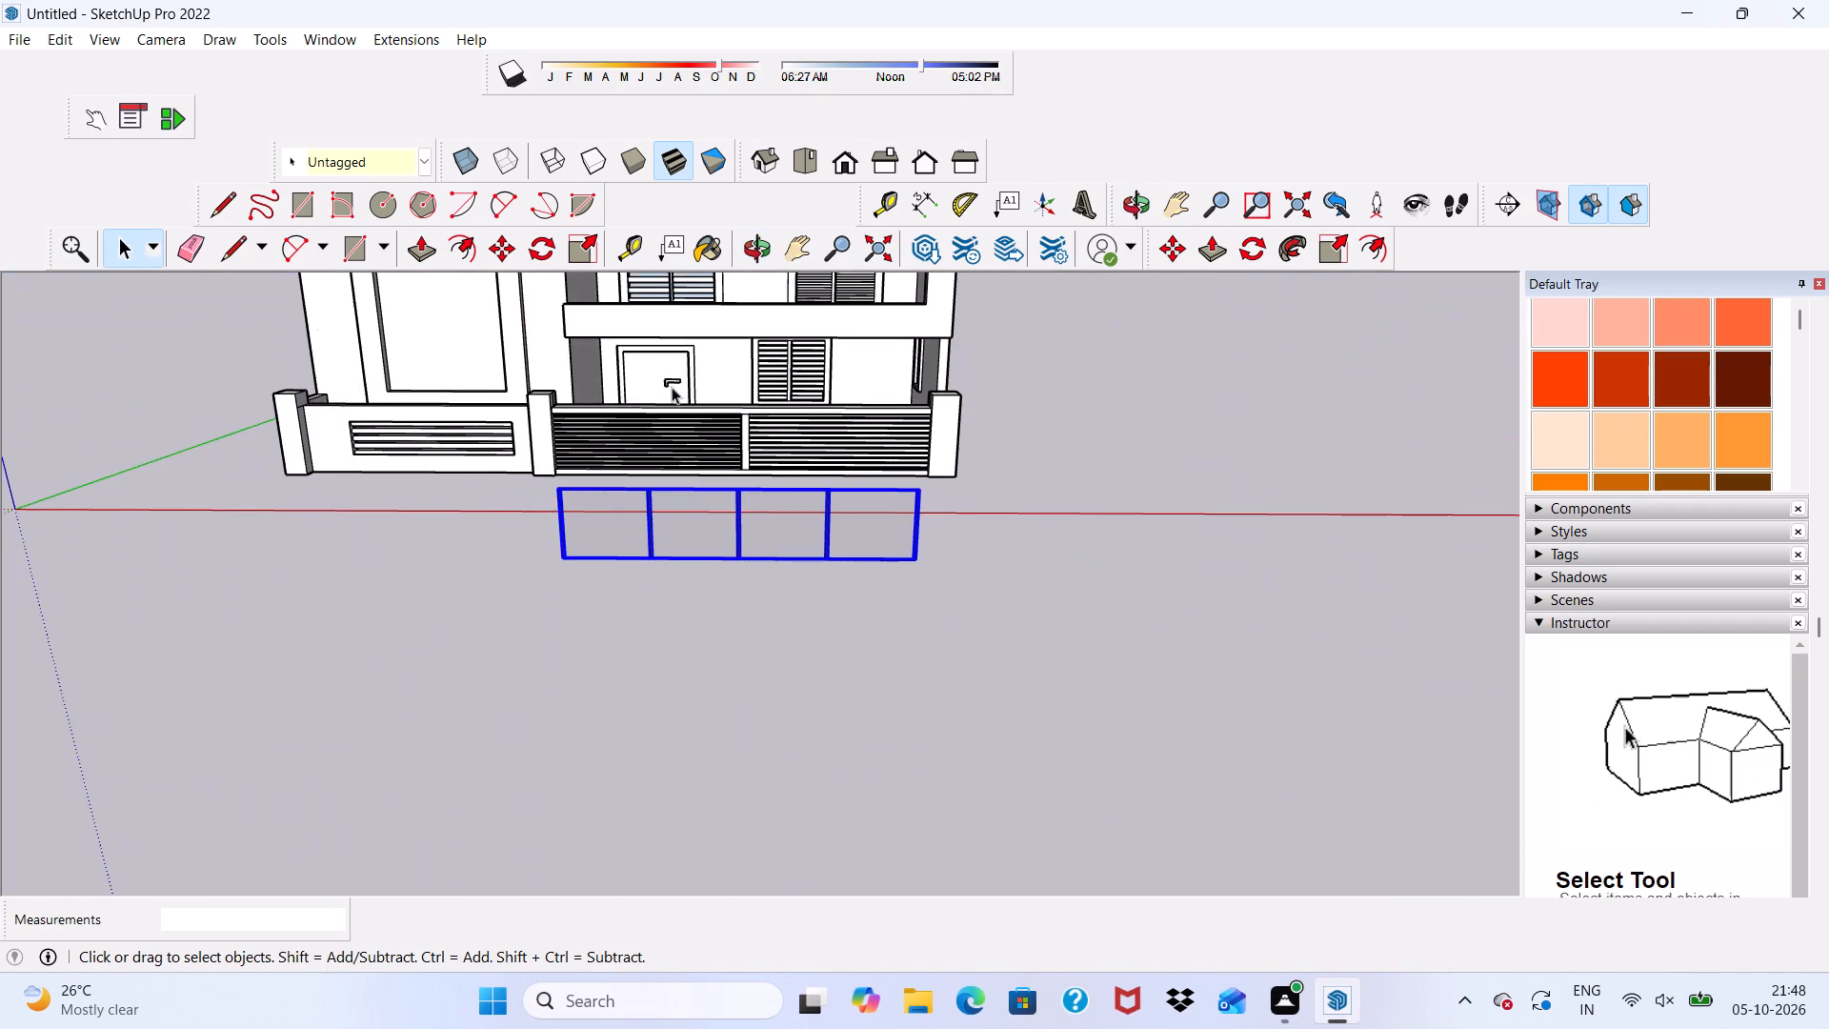
scroll(667, 400, "down", 7)
middle_click_drag(645, 330, 493, 536)
middle_click_drag(503, 519, 520, 496)
scroll(613, 381, "up", 5)
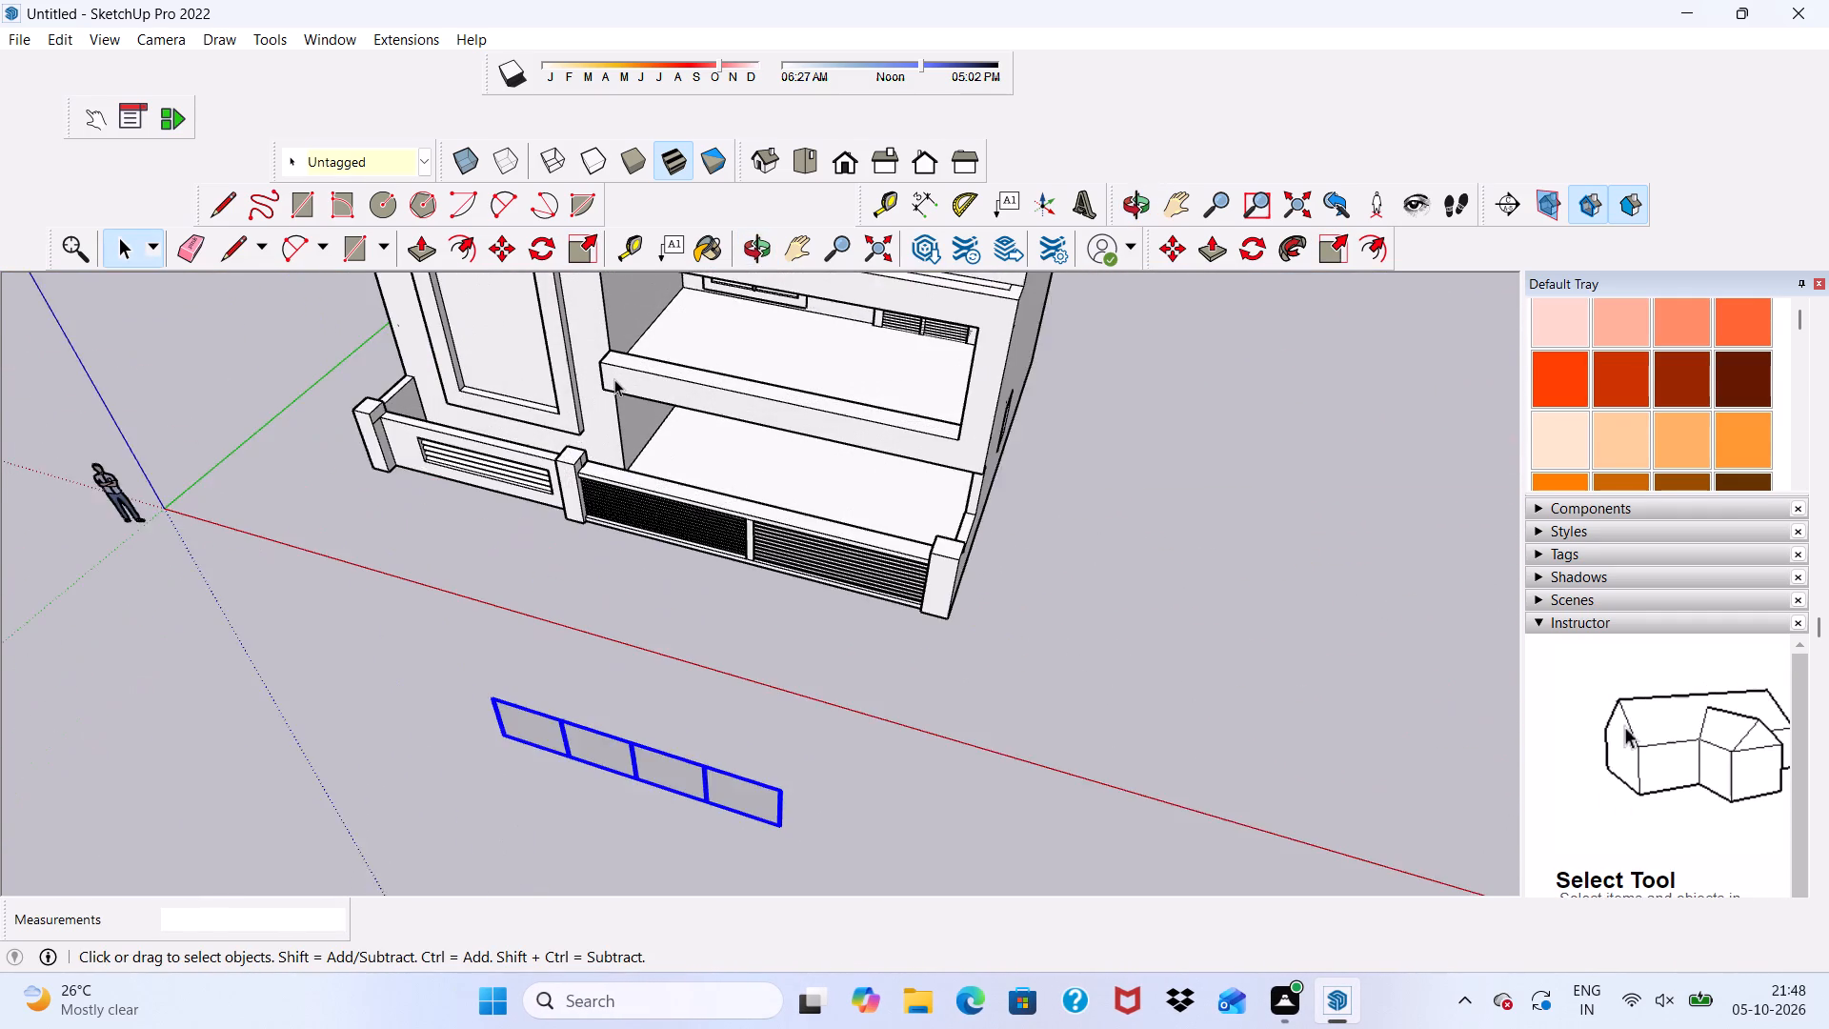
scroll(614, 379, "up", 7)
scroll(627, 335, "down", 4)
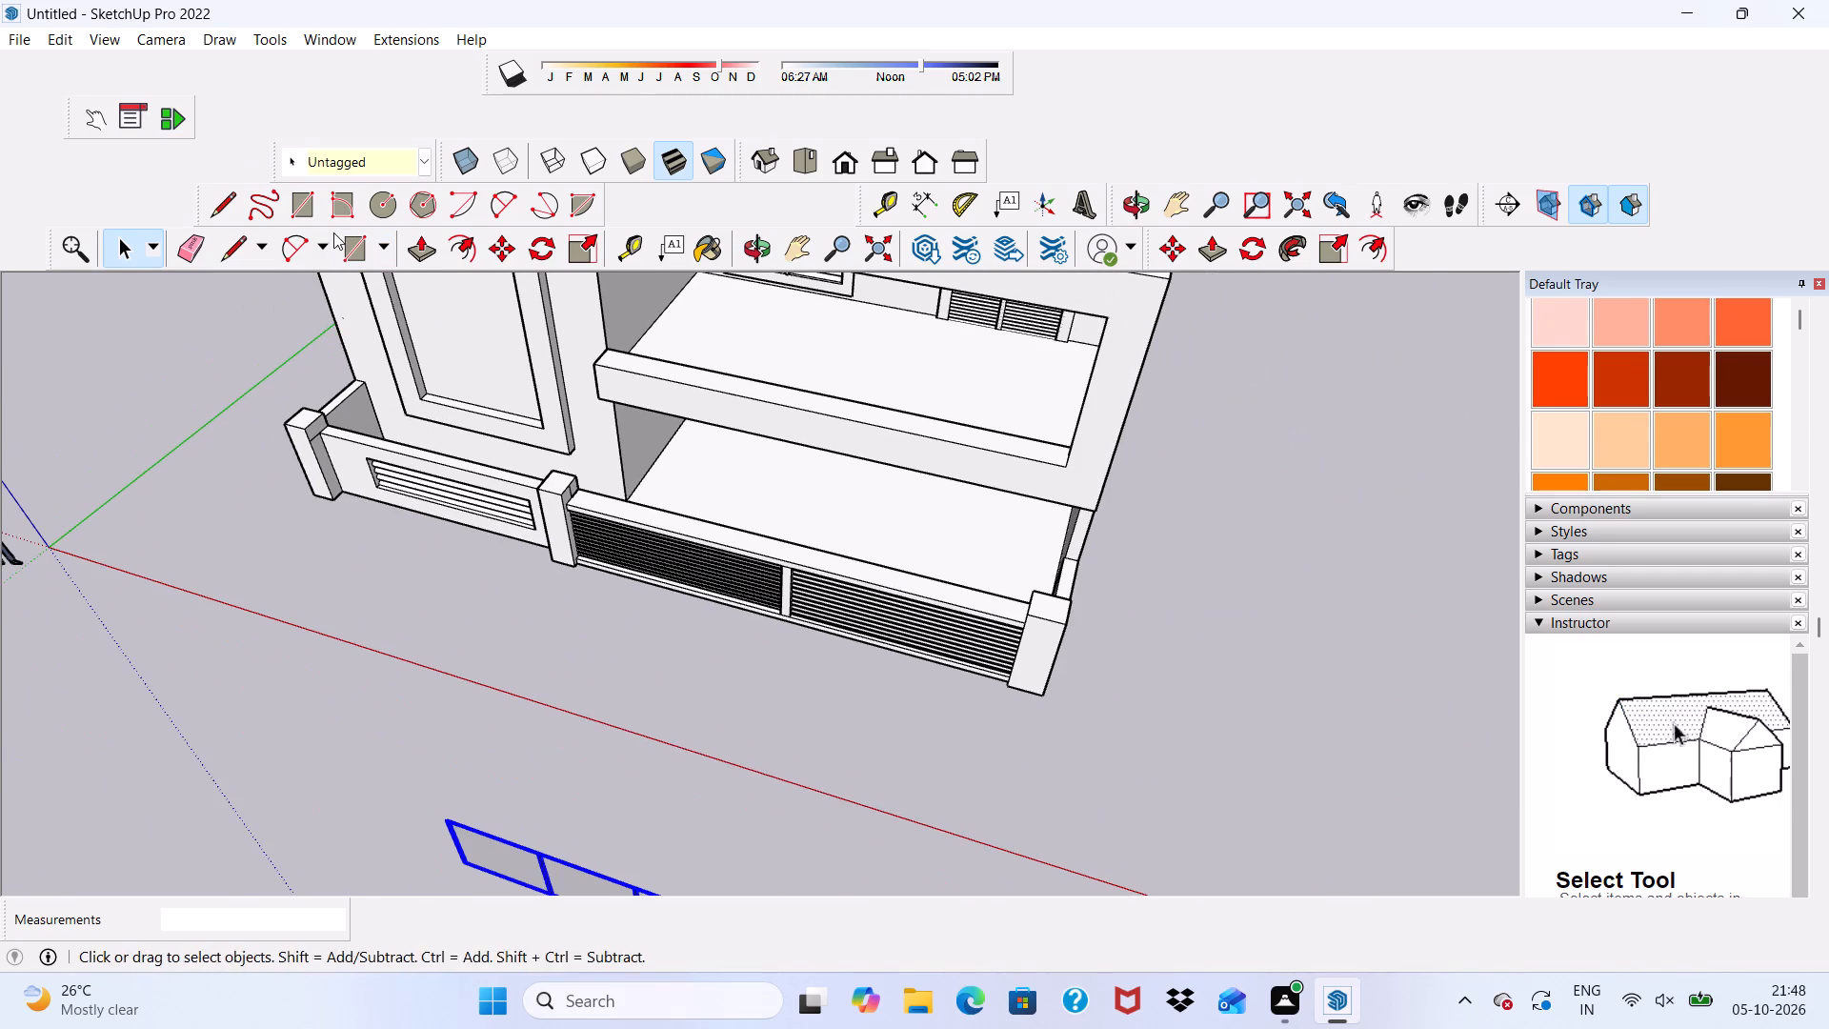
left_click(495, 243)
scroll(441, 508, "down", 5)
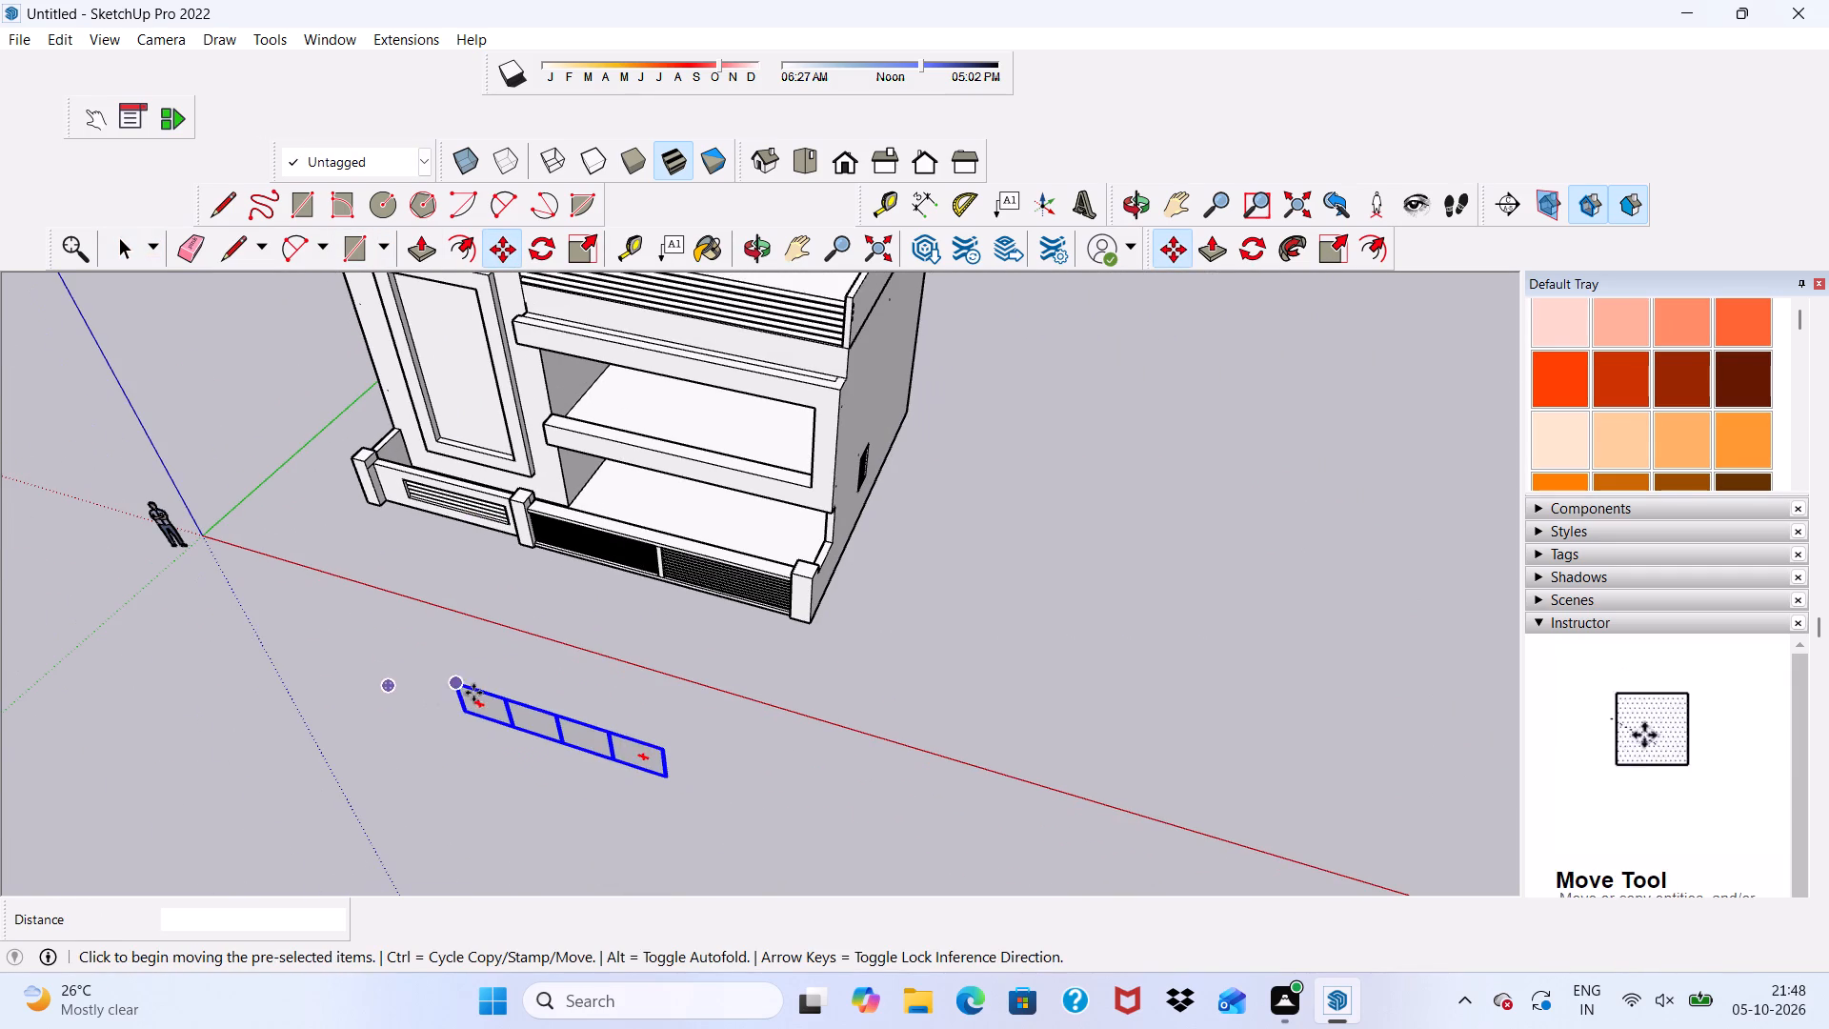
left_click(465, 719)
scroll(613, 417, "up", 5)
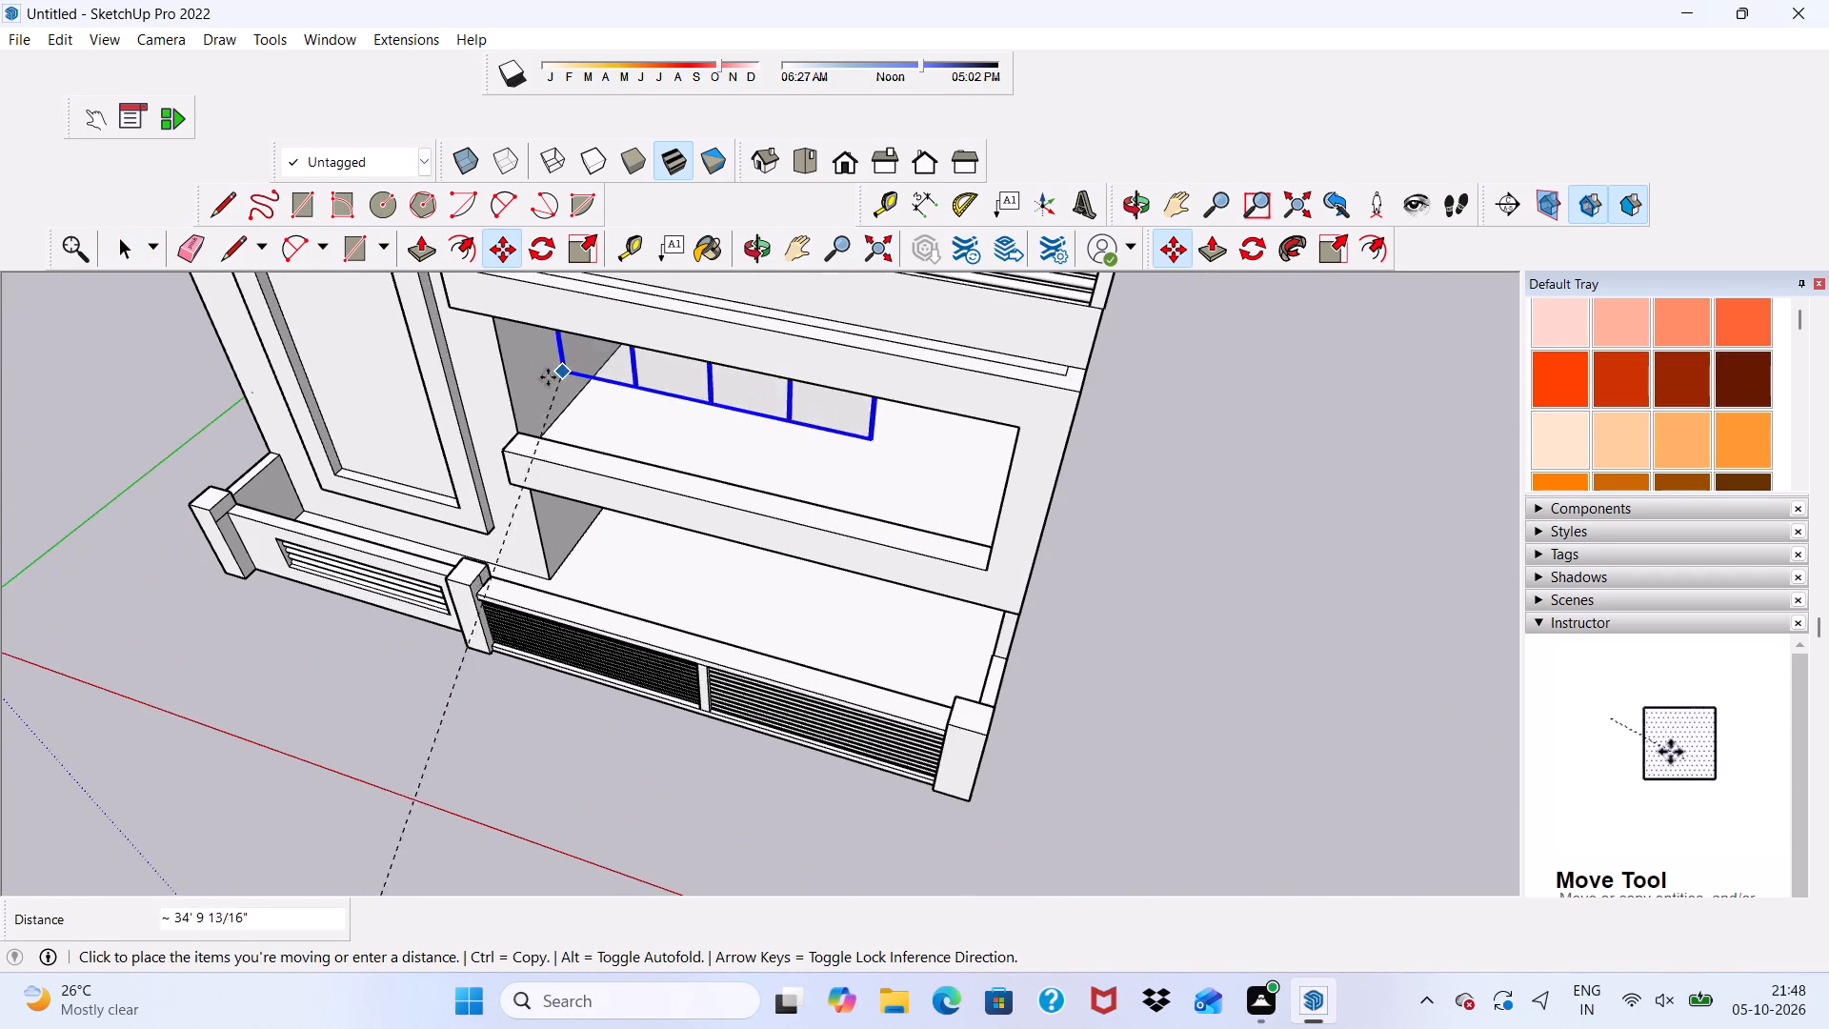
left_click(511, 436)
Scale the balcony glass wall in red and green from its free end's edge grip, mainly changing its depth.
scroll(543, 414, "down", 4)
middle_click_drag(553, 400, 590, 278)
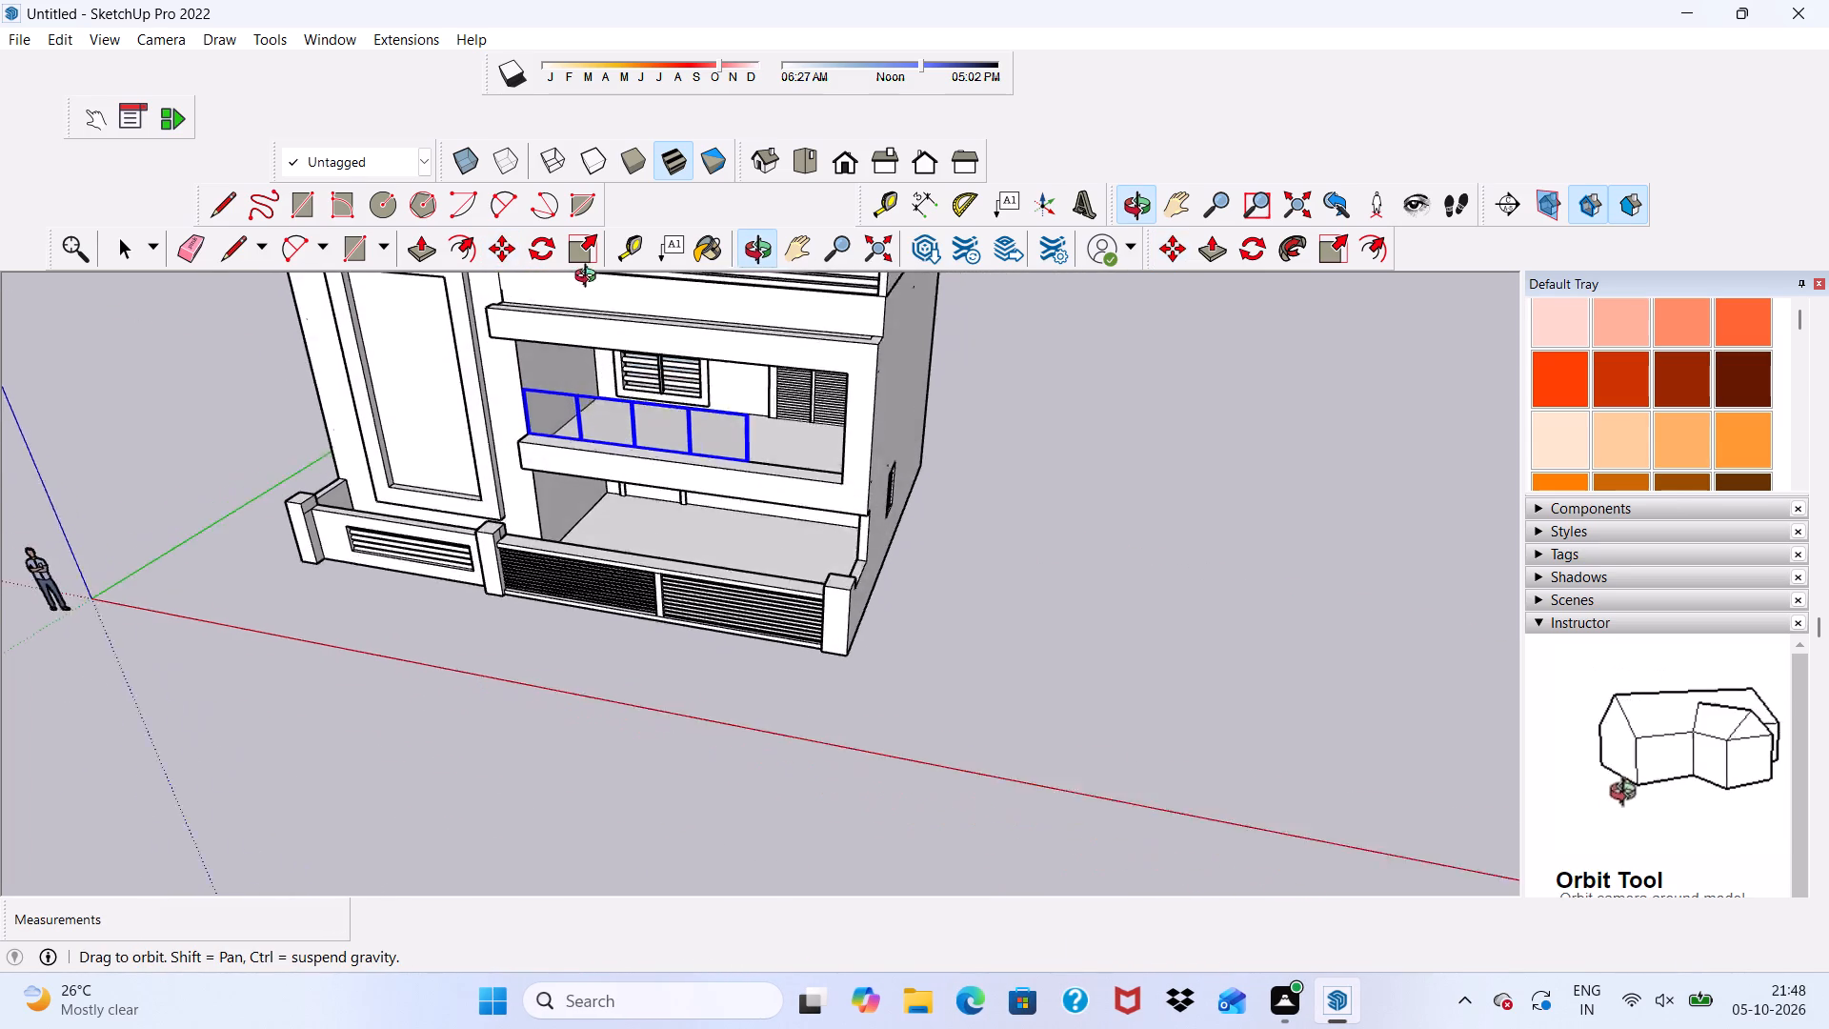
middle_click_drag(590, 278, 612, 230)
scroll(509, 406, "up", 12)
scroll(558, 505, "up", 5)
scroll(462, 469, "down", 1)
scroll(459, 469, "up", 1)
scroll(459, 469, "down", 1)
scroll(458, 468, "up", 1)
scroll(457, 468, "down", 6)
scroll(760, 384, "up", 3)
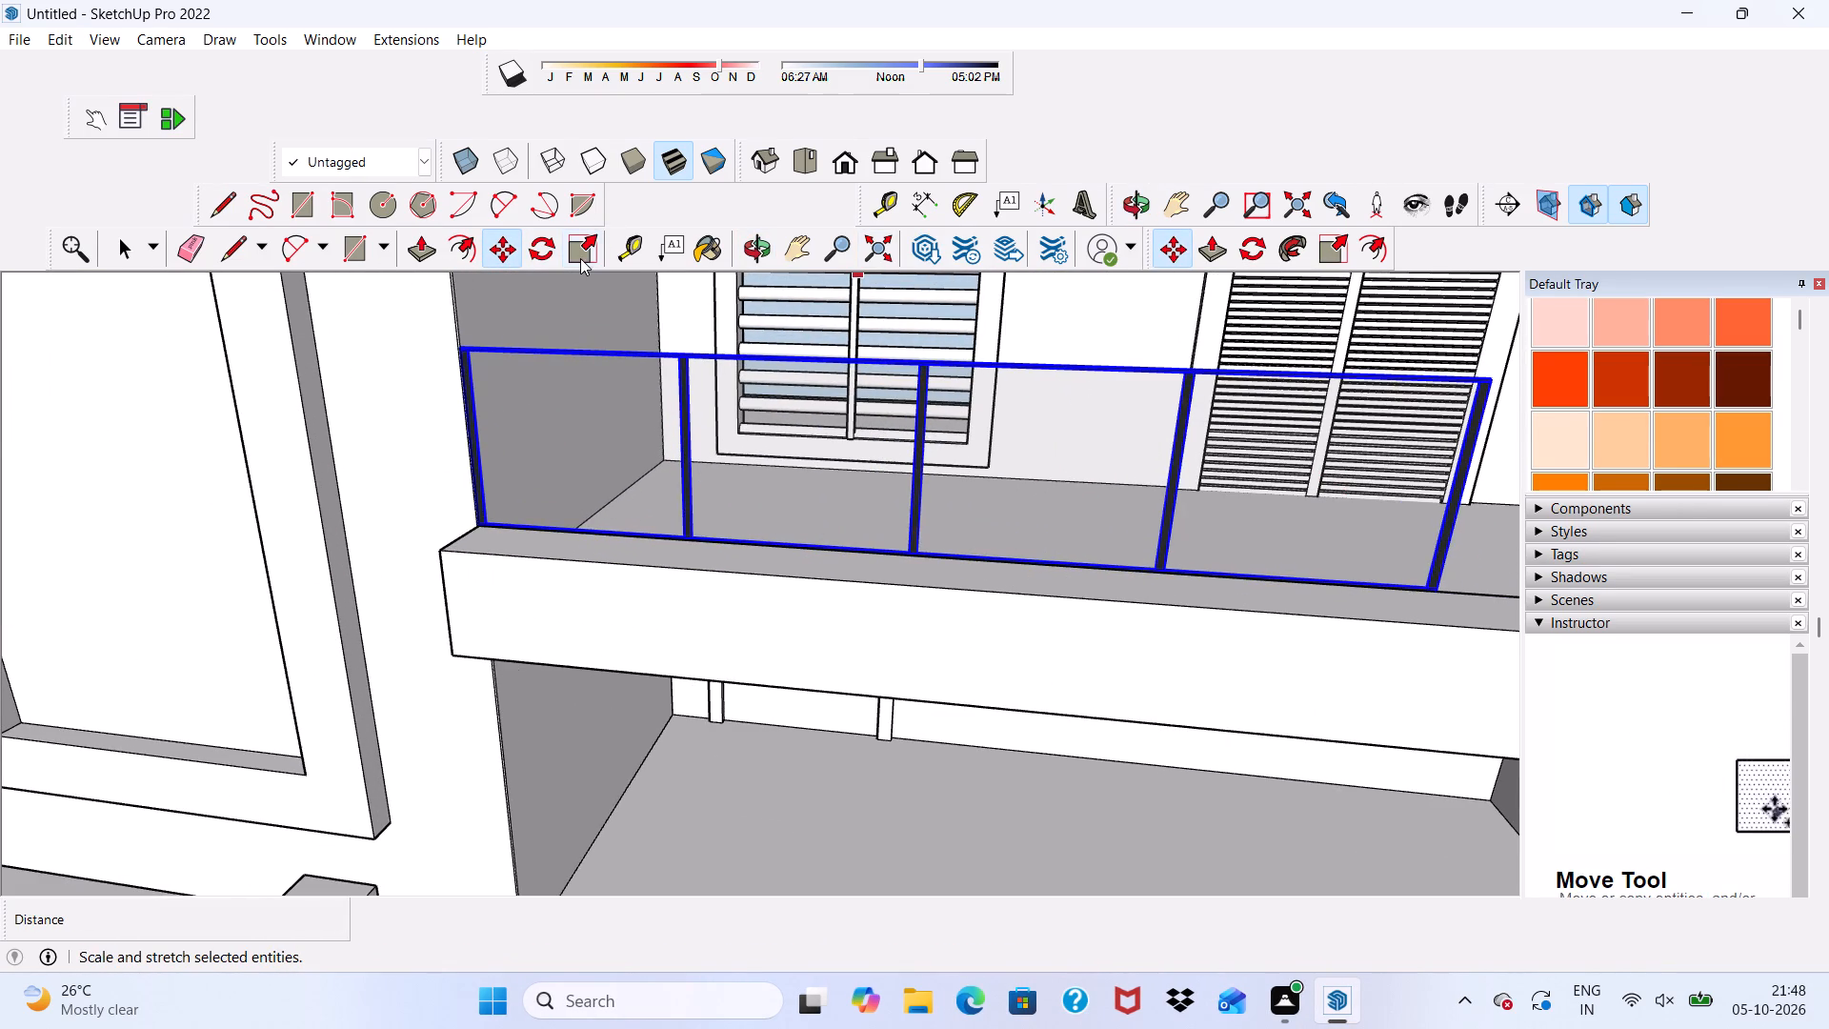
left_click(582, 252)
scroll(1116, 615, "down", 5)
middle_click_drag(1473, 588, 1064, 429)
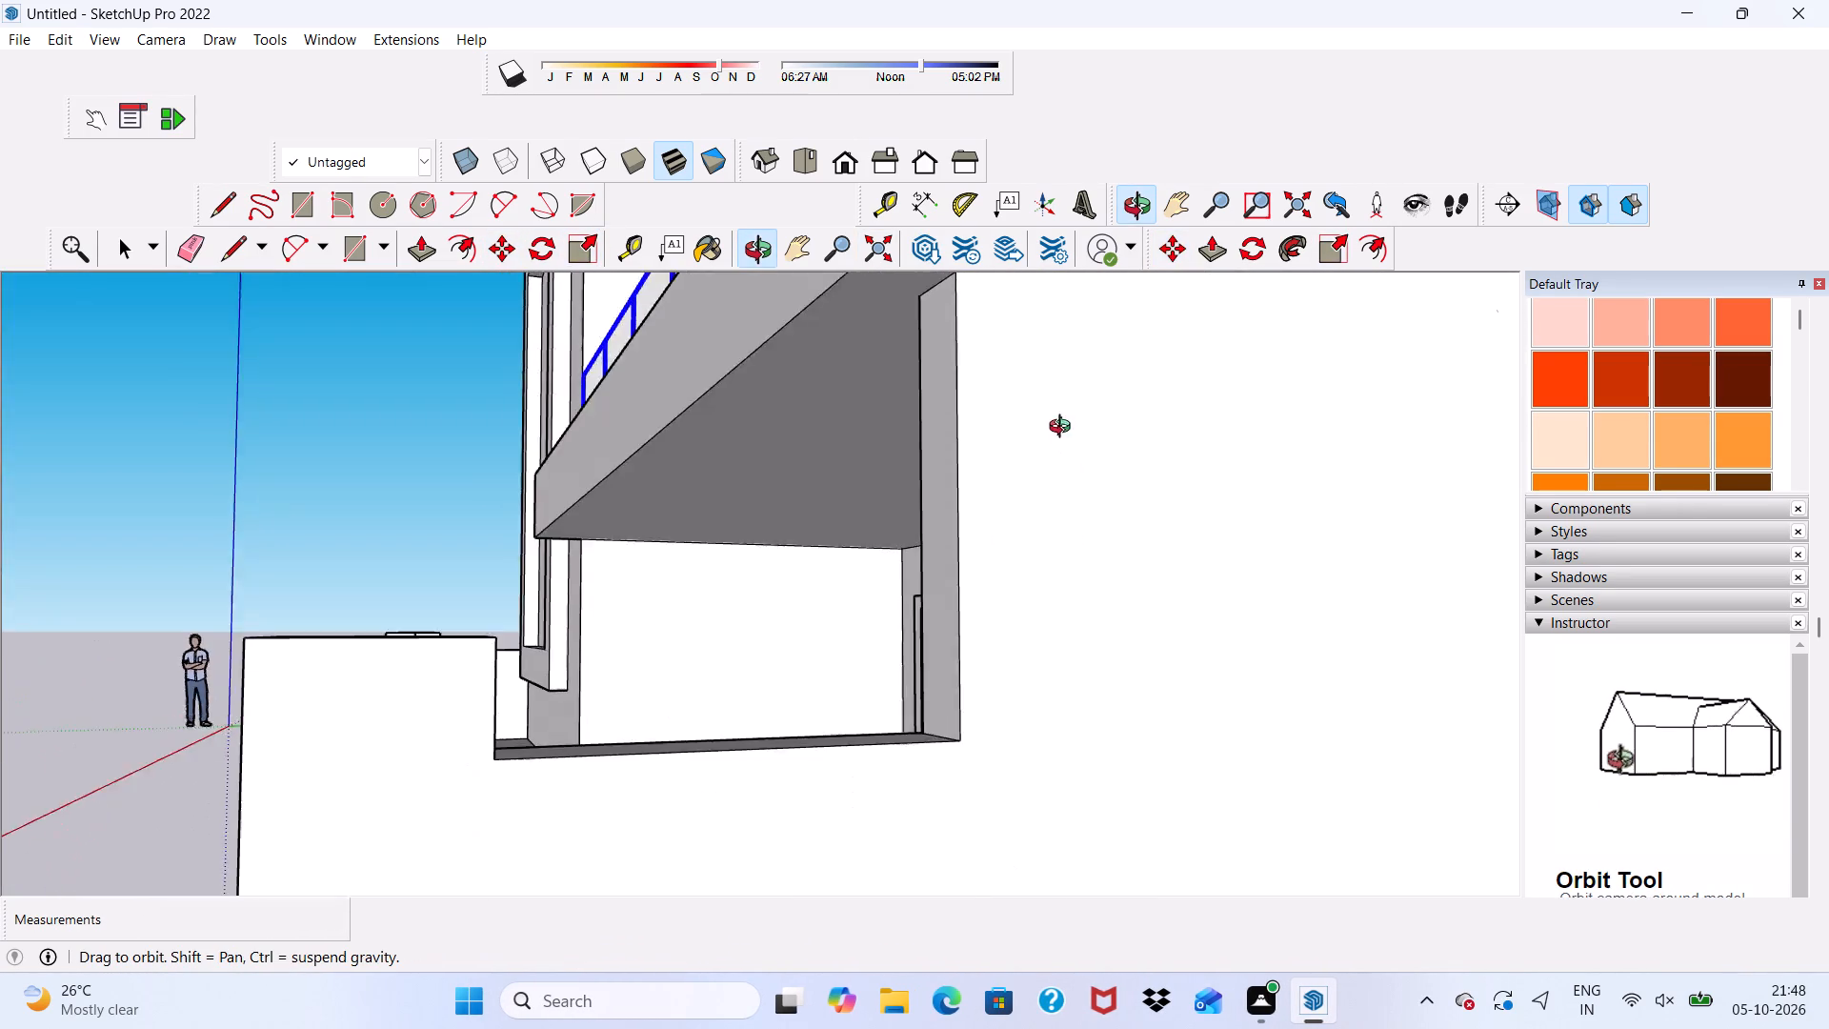
middle_click_drag(1064, 429, 1101, 529)
scroll(818, 495, "up", 9)
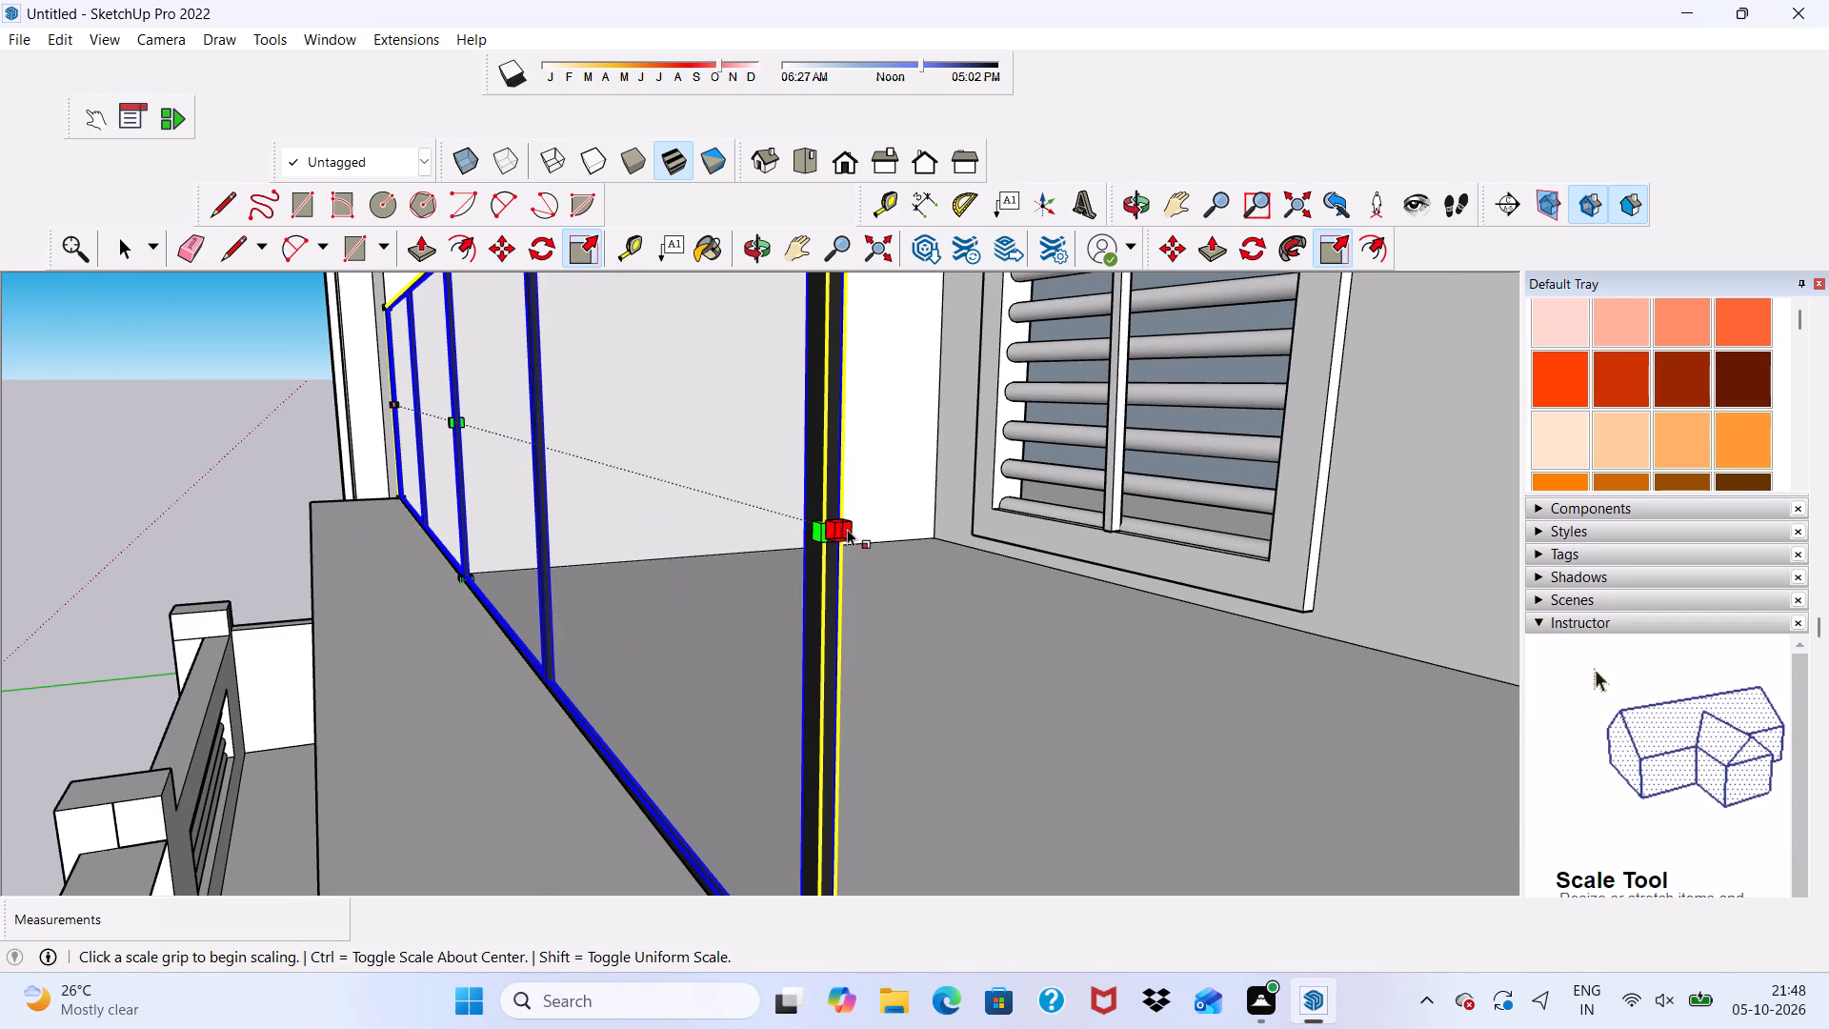
left_click_drag(843, 535, 1006, 611)
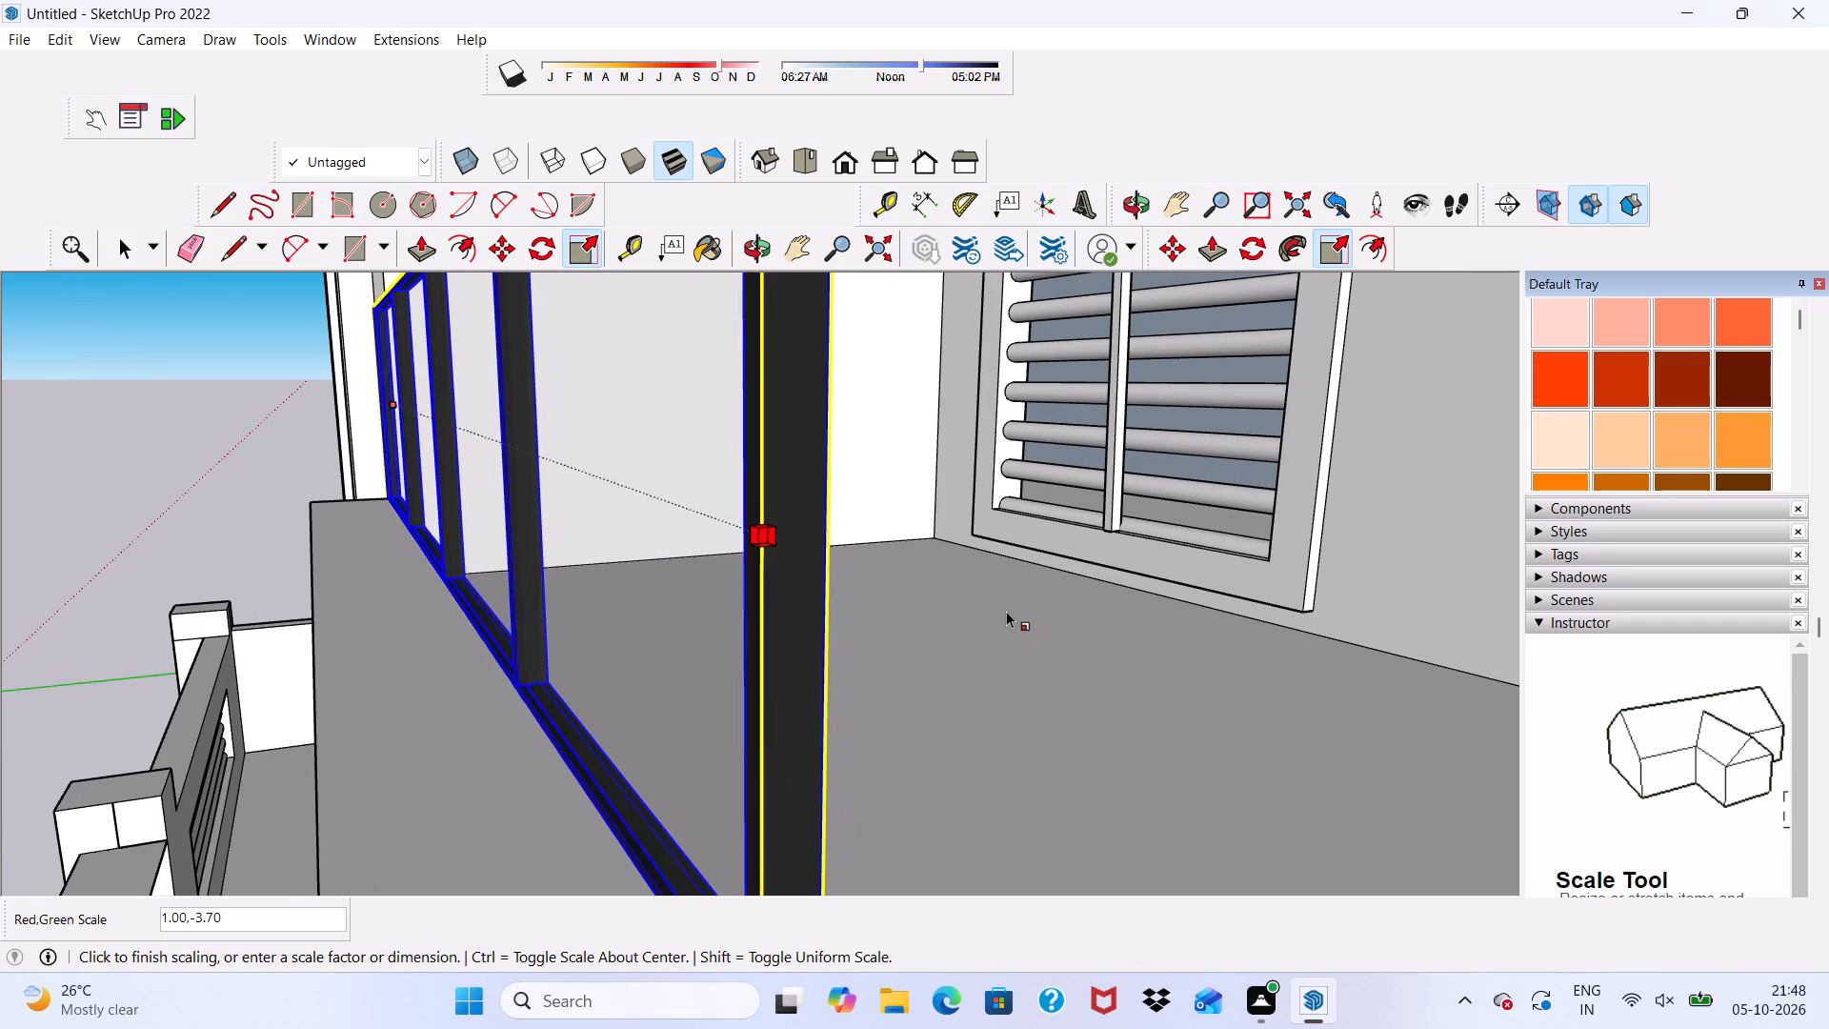
left_click_drag(1006, 611, 1023, 615)
key("z")
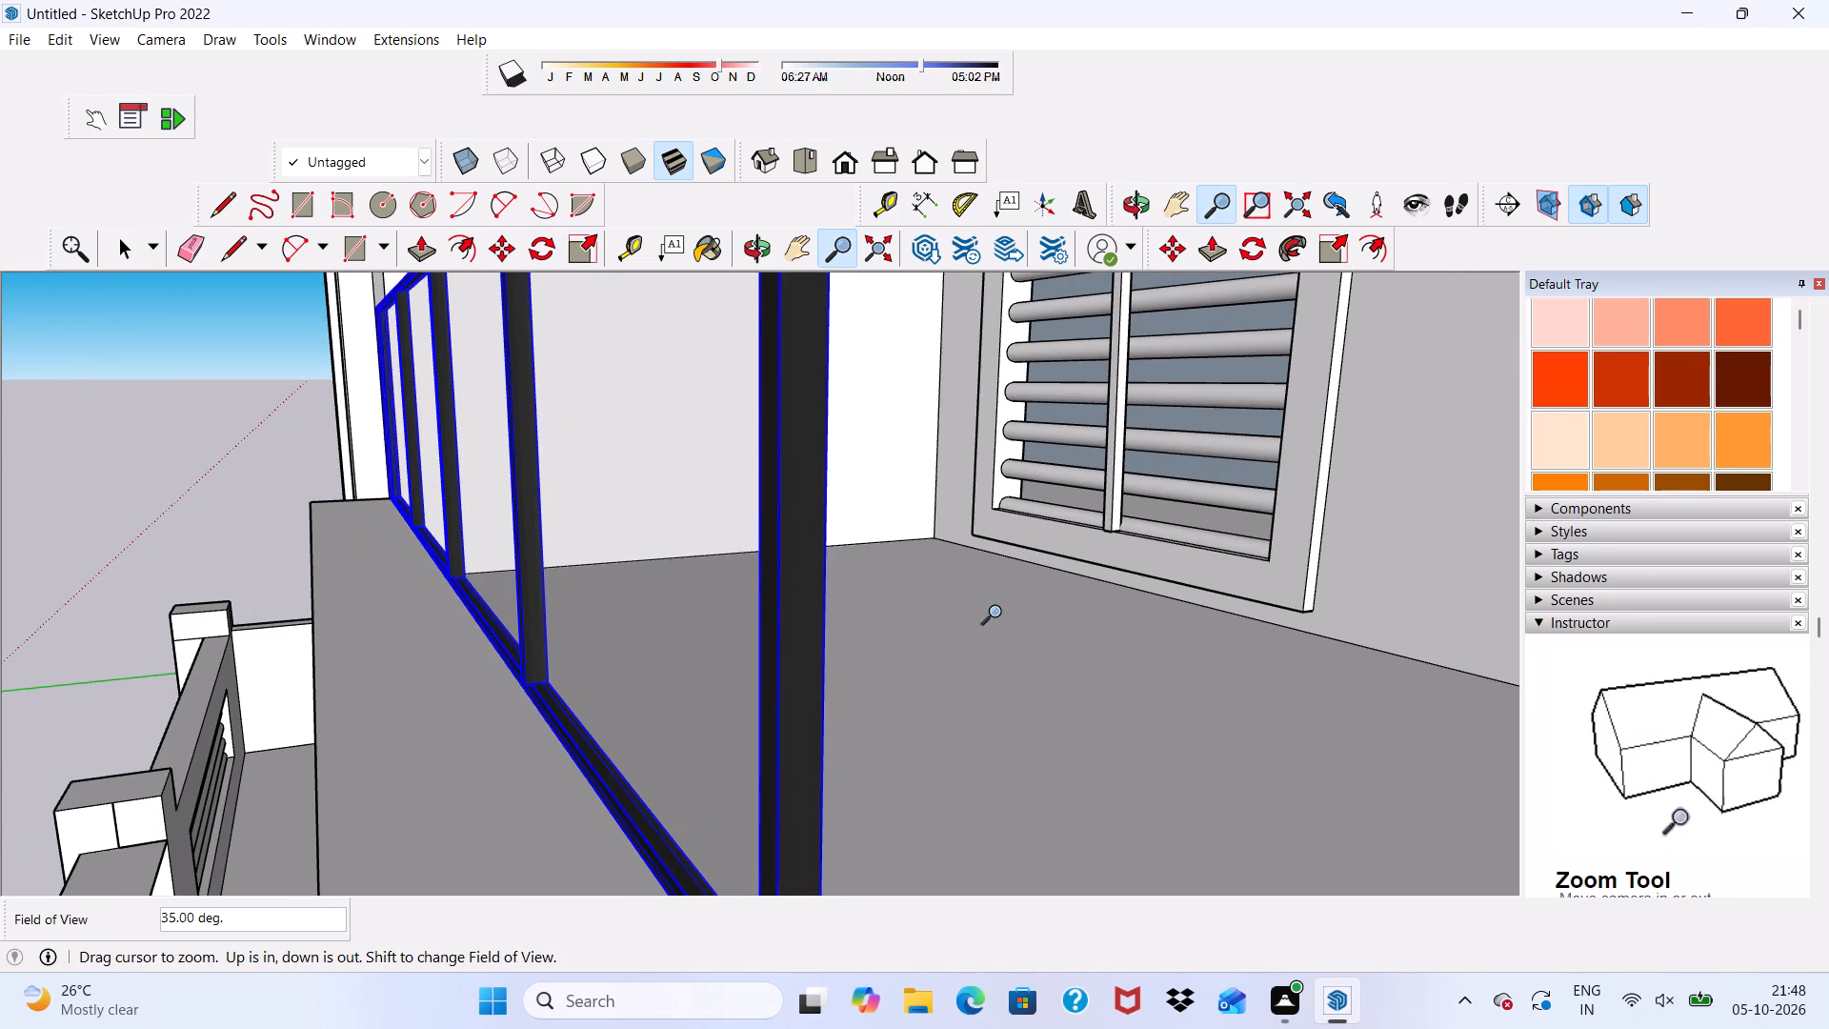
Stretch the balcony glass wall along the red axis by a factor of about 1.13 from its free end.
scroll(857, 563, "up", 3)
scroll(826, 571, "down", 8)
left_click(576, 237)
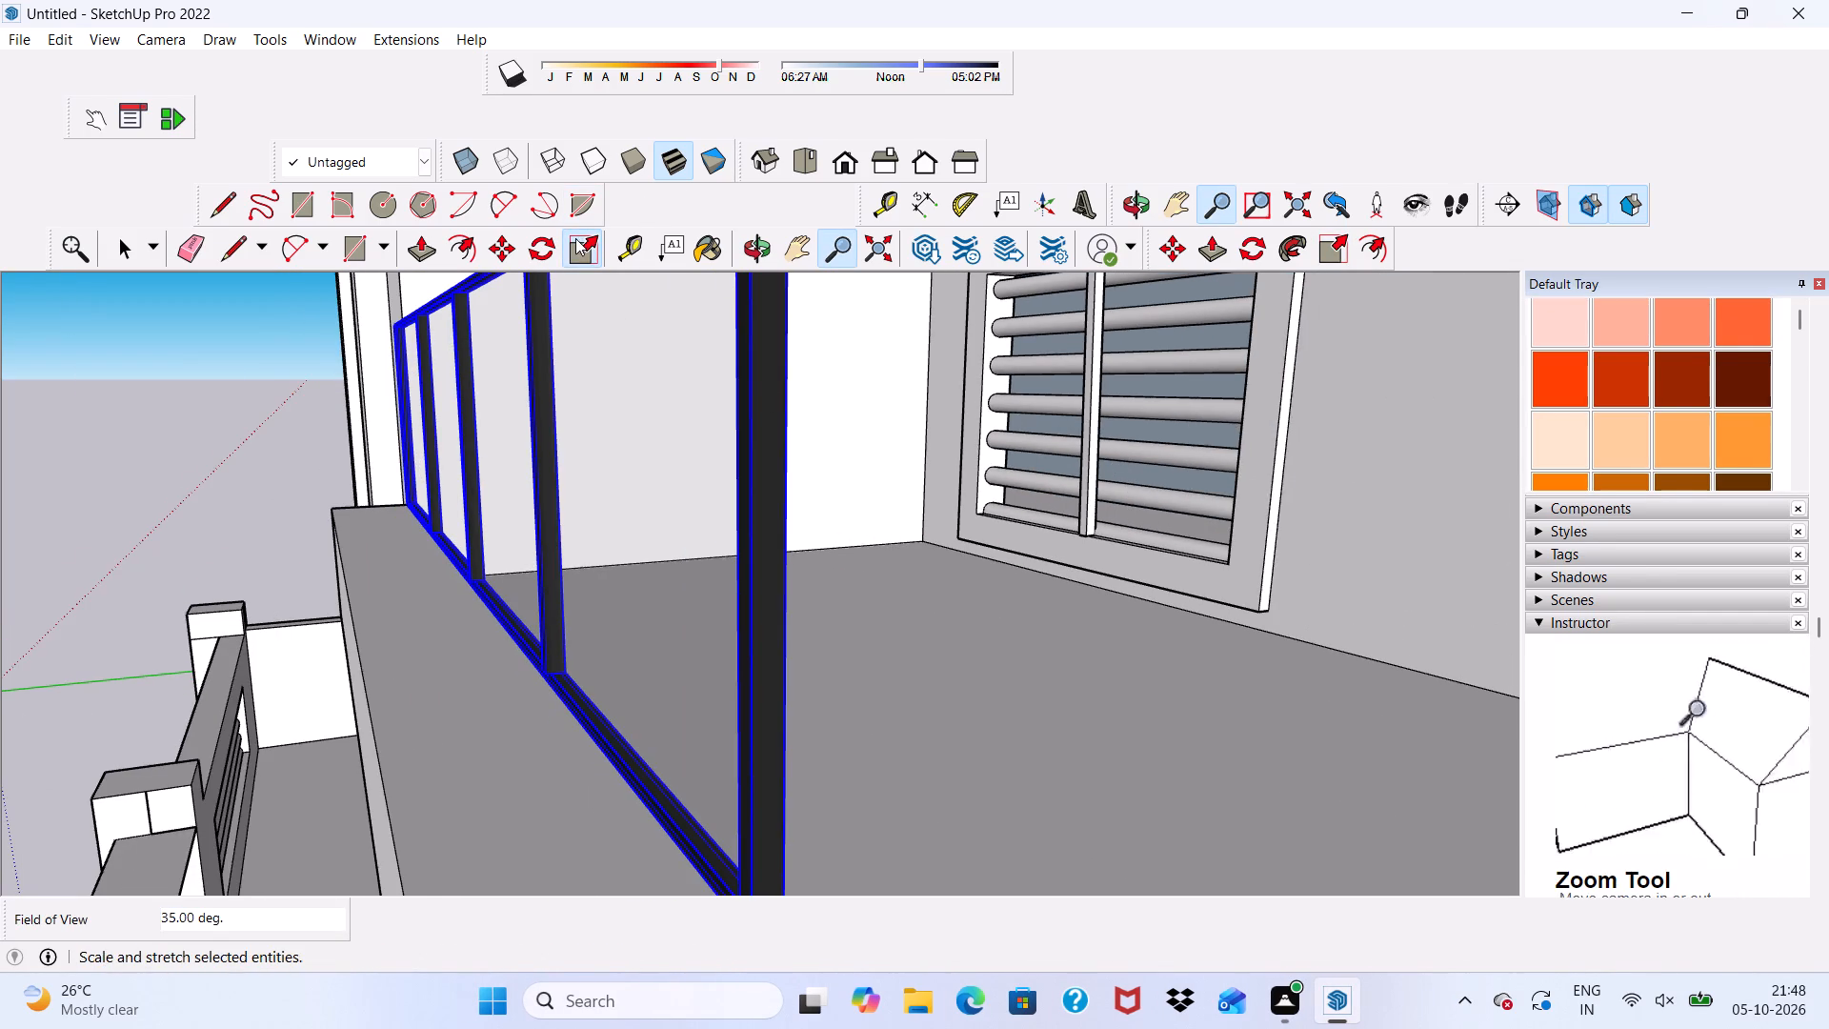
scroll(607, 349, "down", 6)
scroll(791, 513, "up", 7)
scroll(719, 478, "down", 6)
scroll(617, 470, "up", 6)
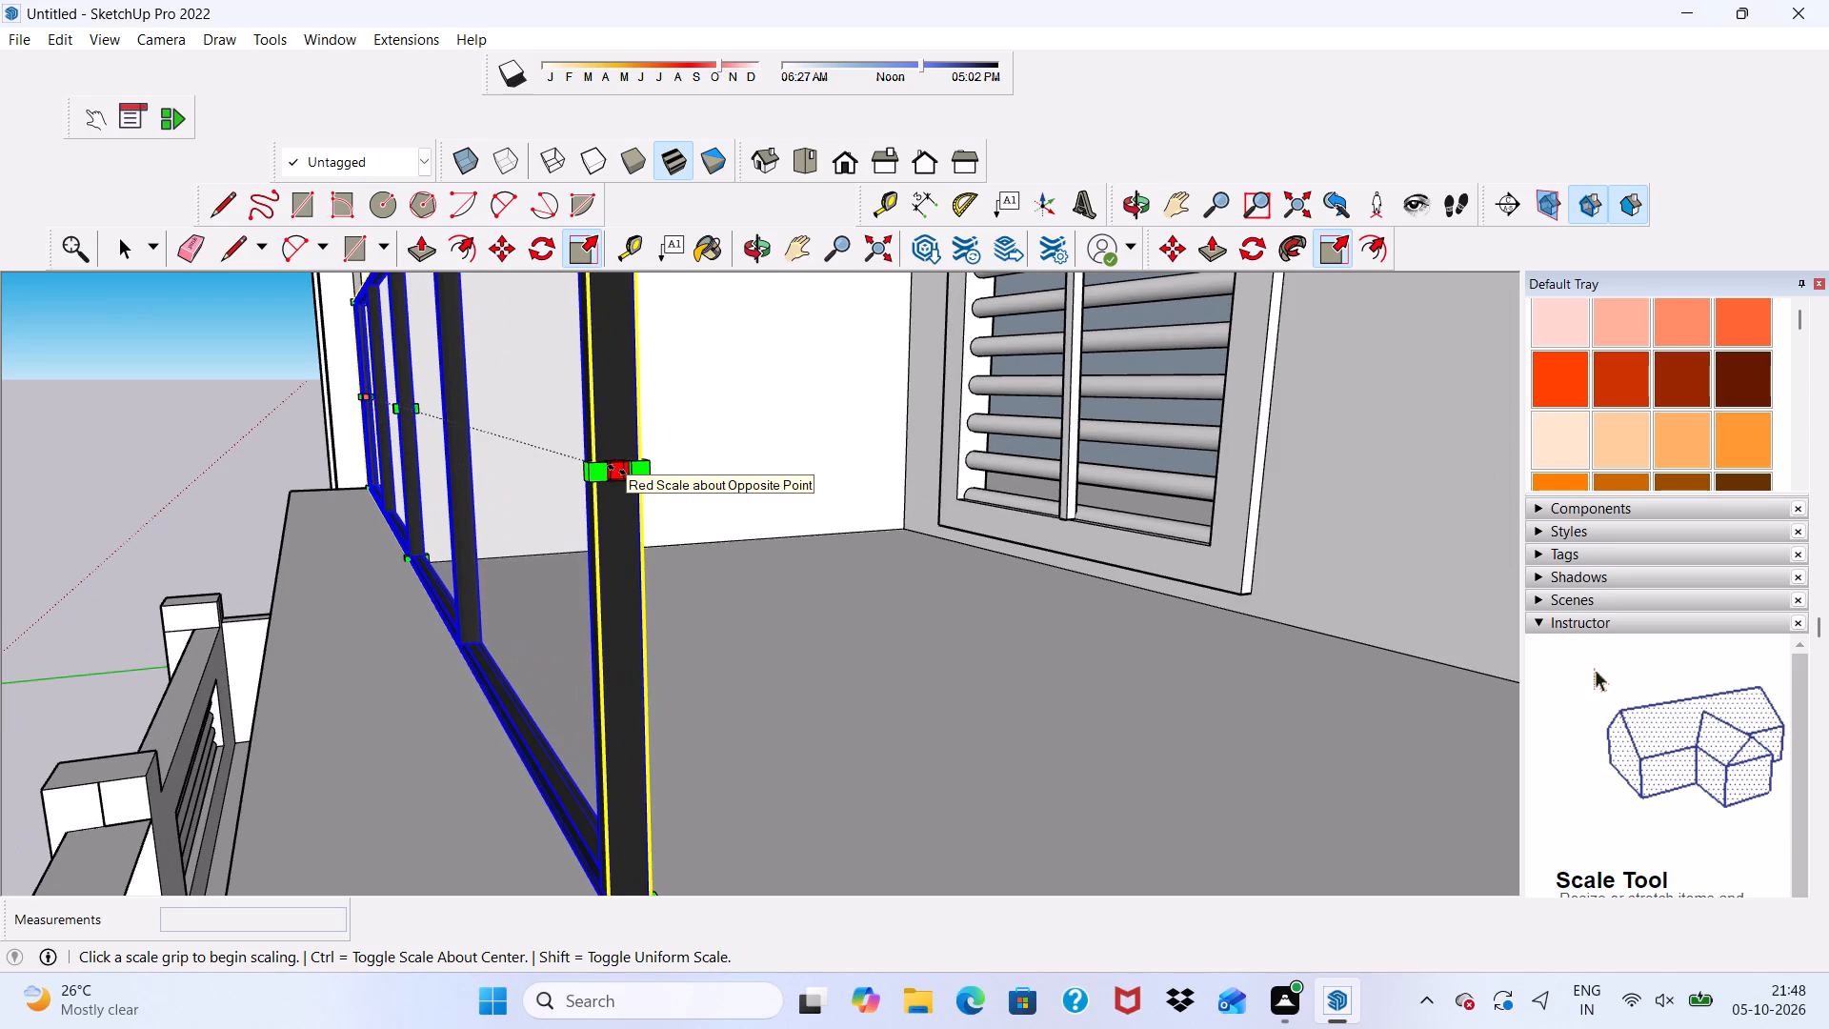
left_click_drag(627, 468, 621, 490)
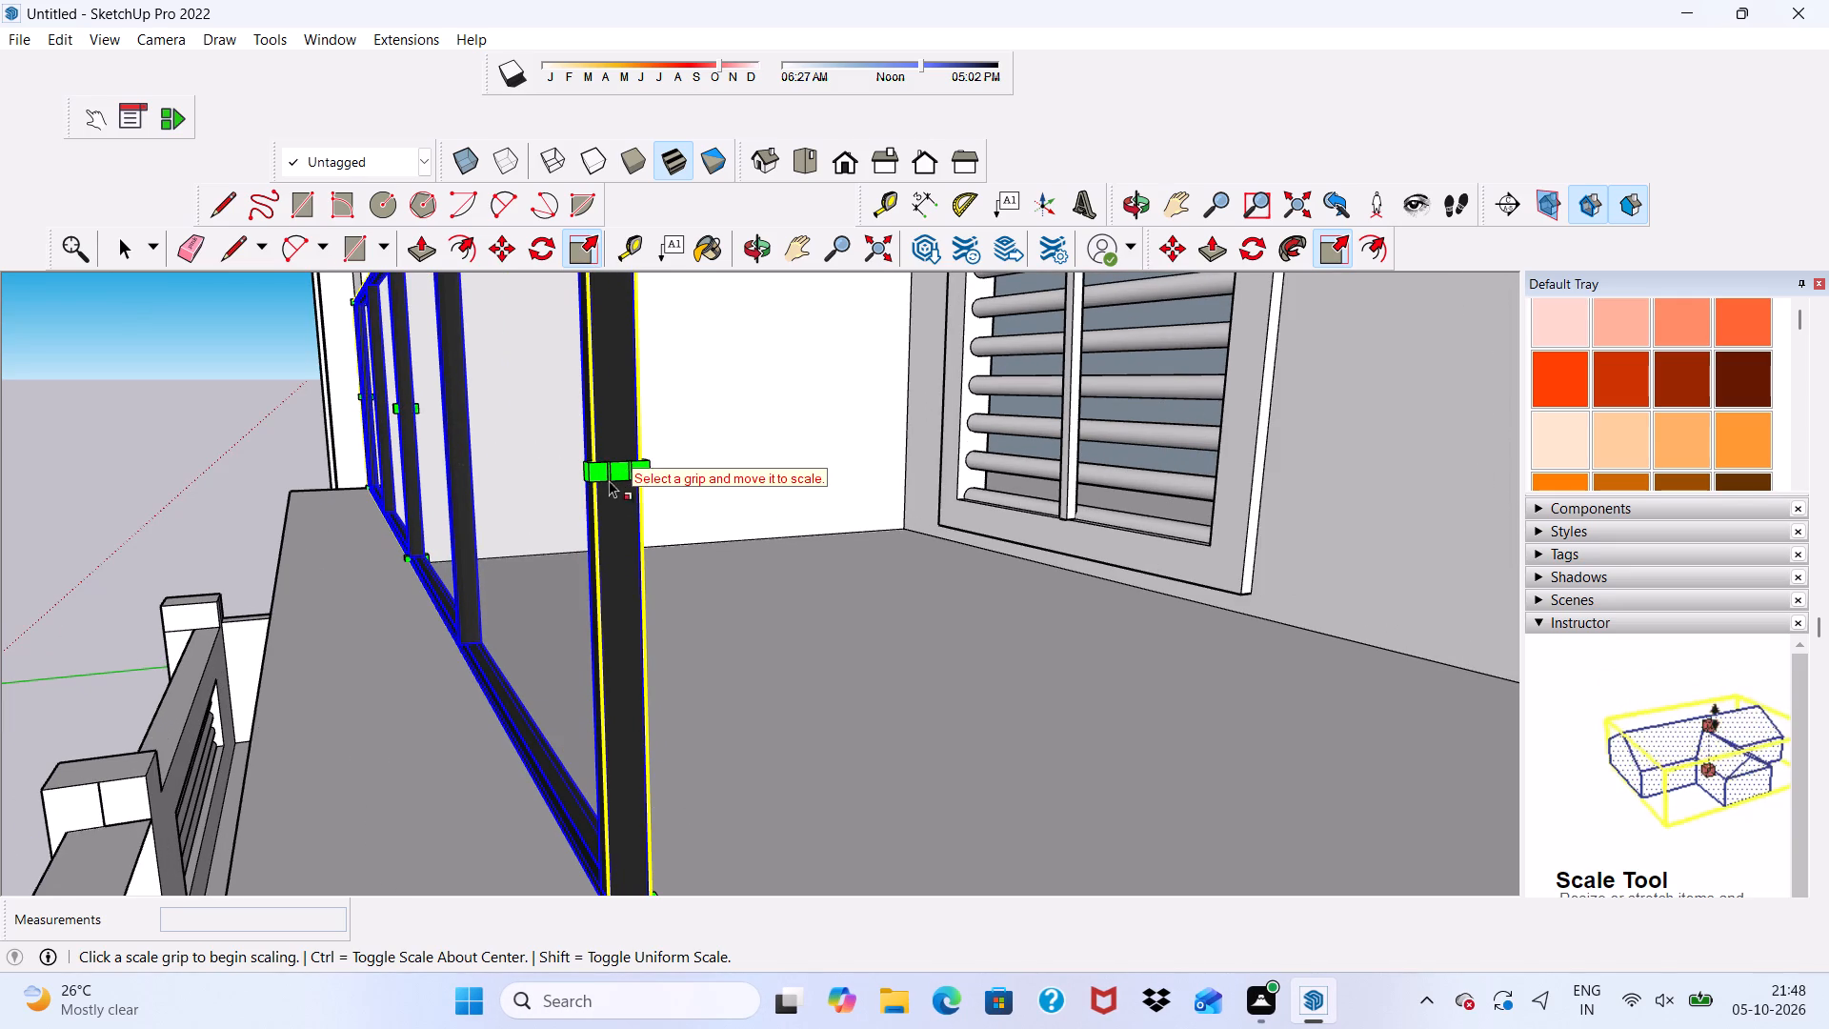
left_click_drag(608, 469, 895, 633)
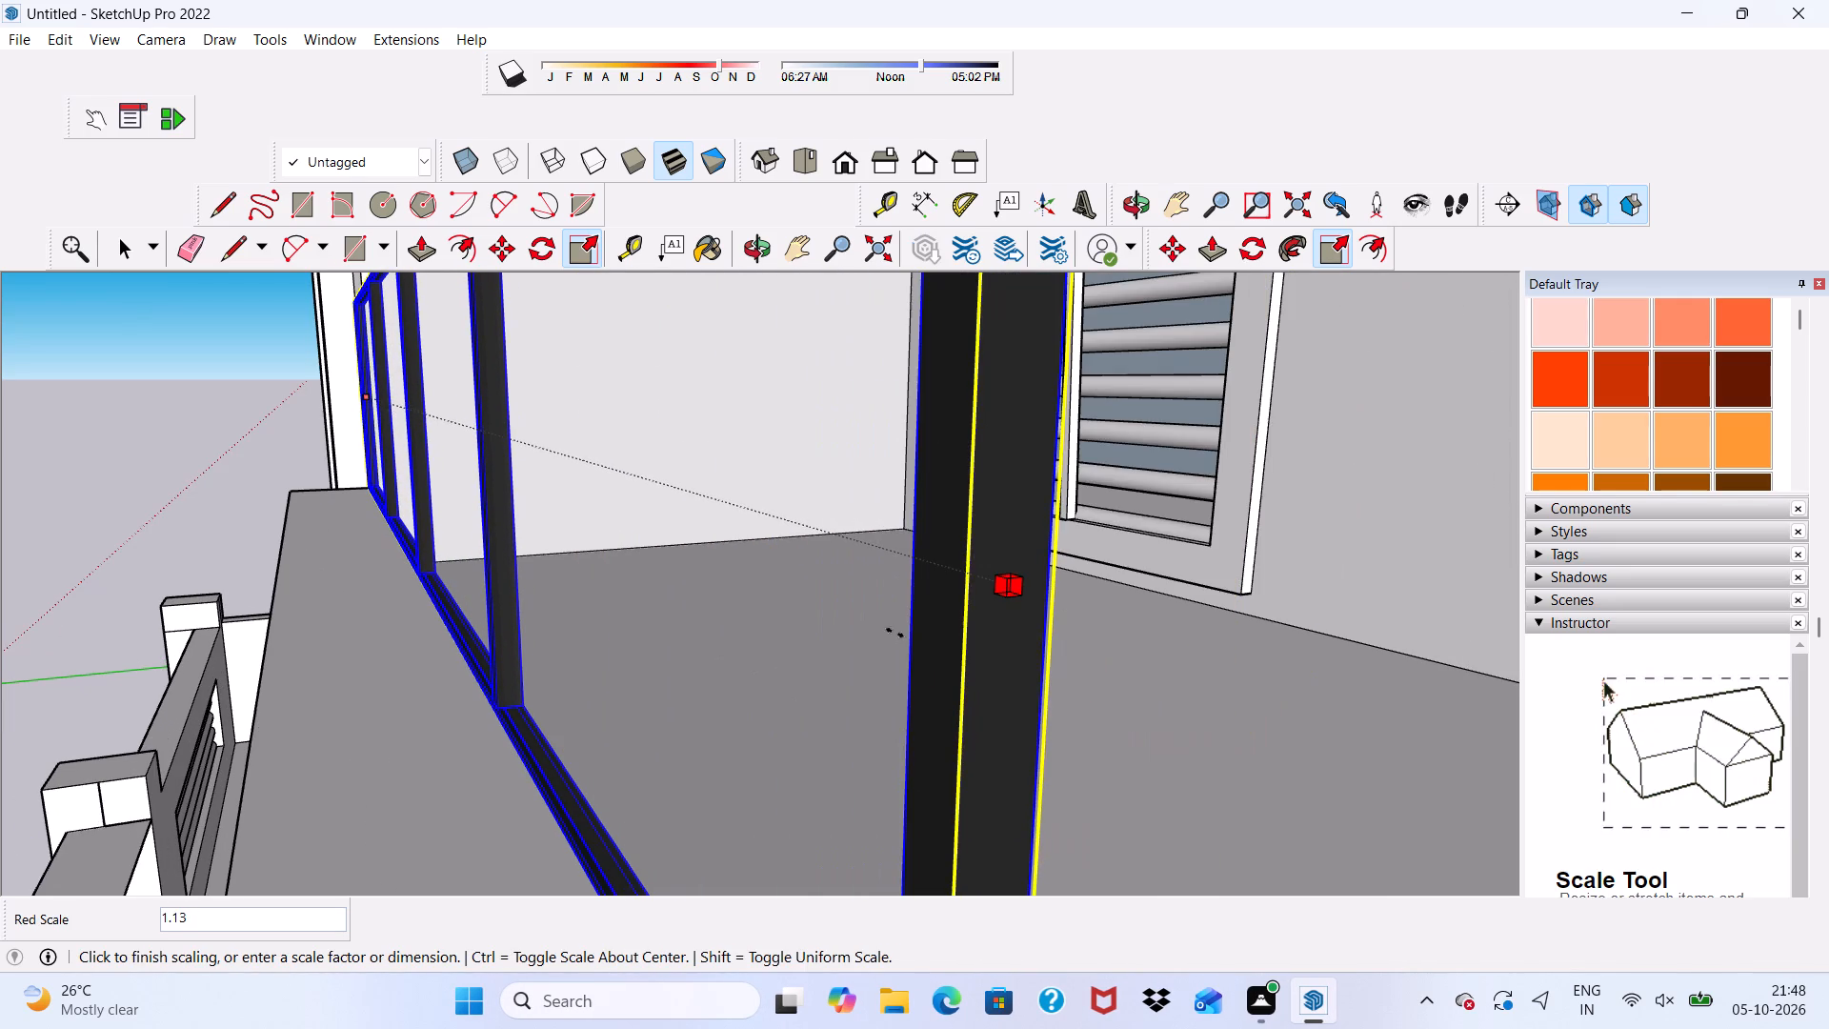
left_click_drag(895, 633, 922, 642)
scroll(931, 656, "down", 8)
scroll(994, 637, "up", 2)
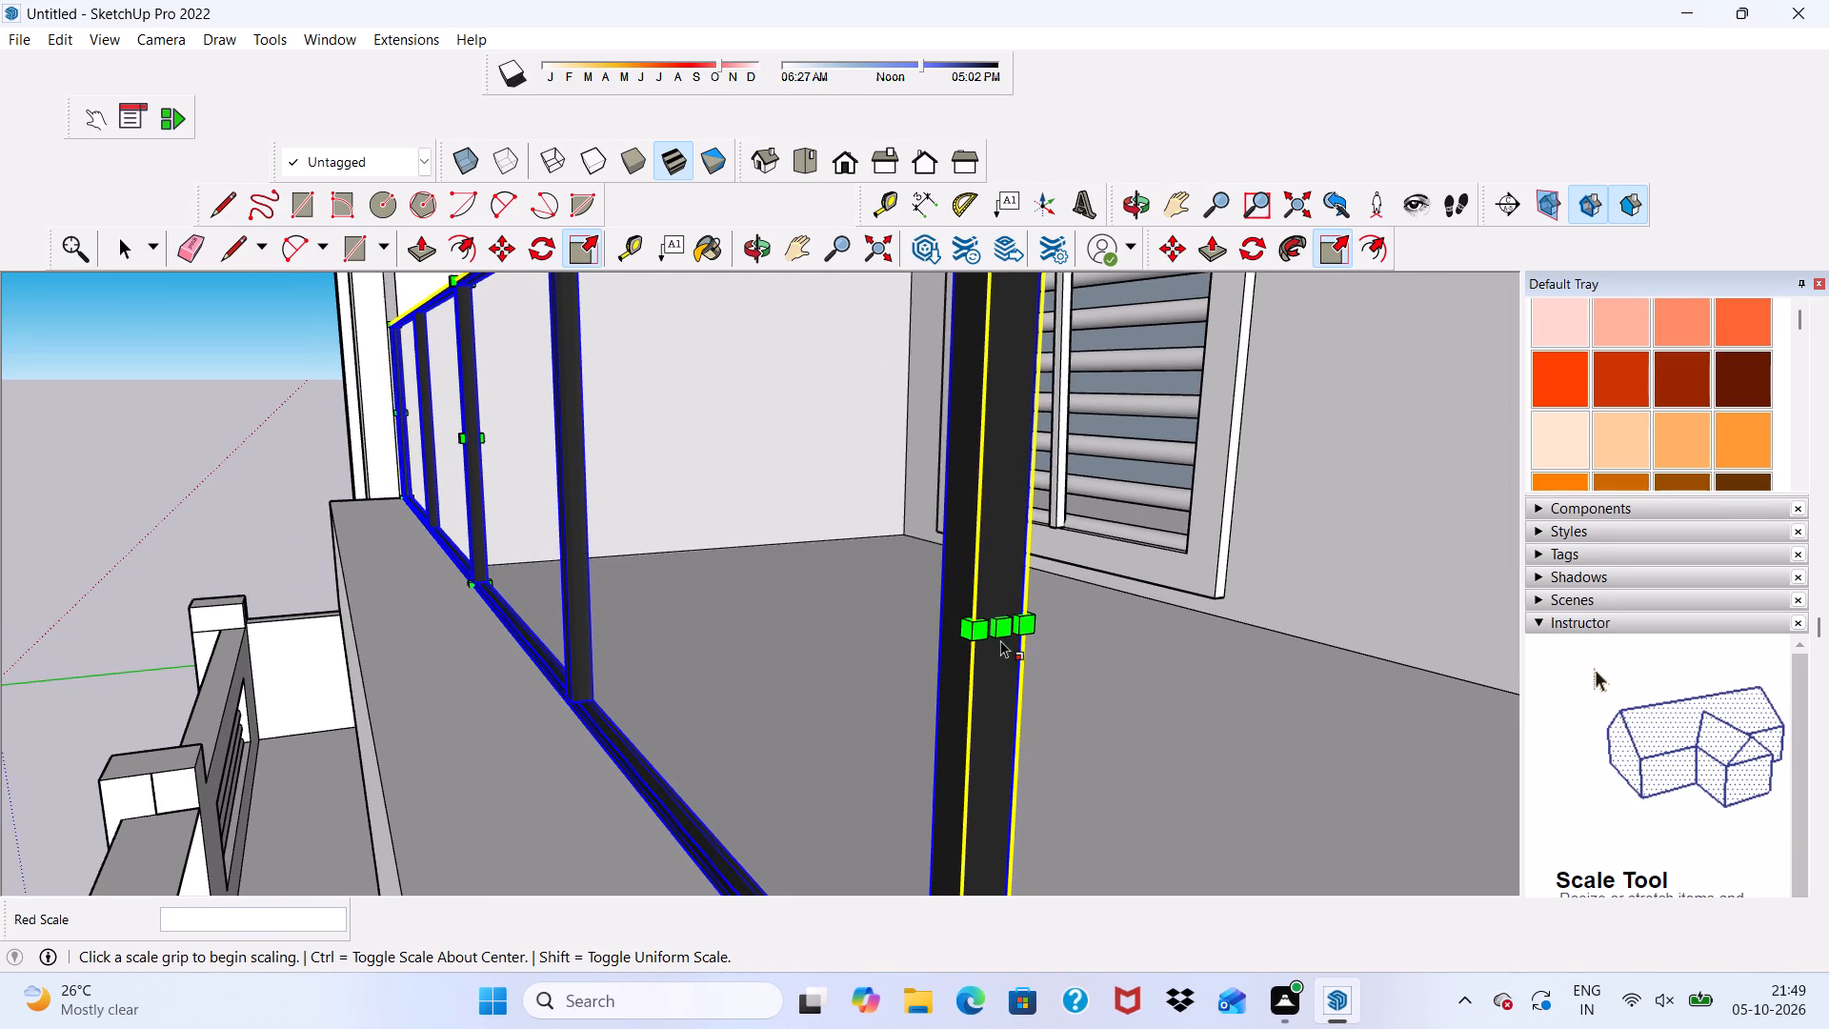
Extend the glass wall's free end further along the red axis toward the balcony's side wall.
left_click_drag(1007, 633, 1274, 848)
scroll(1074, 640, "up", 3)
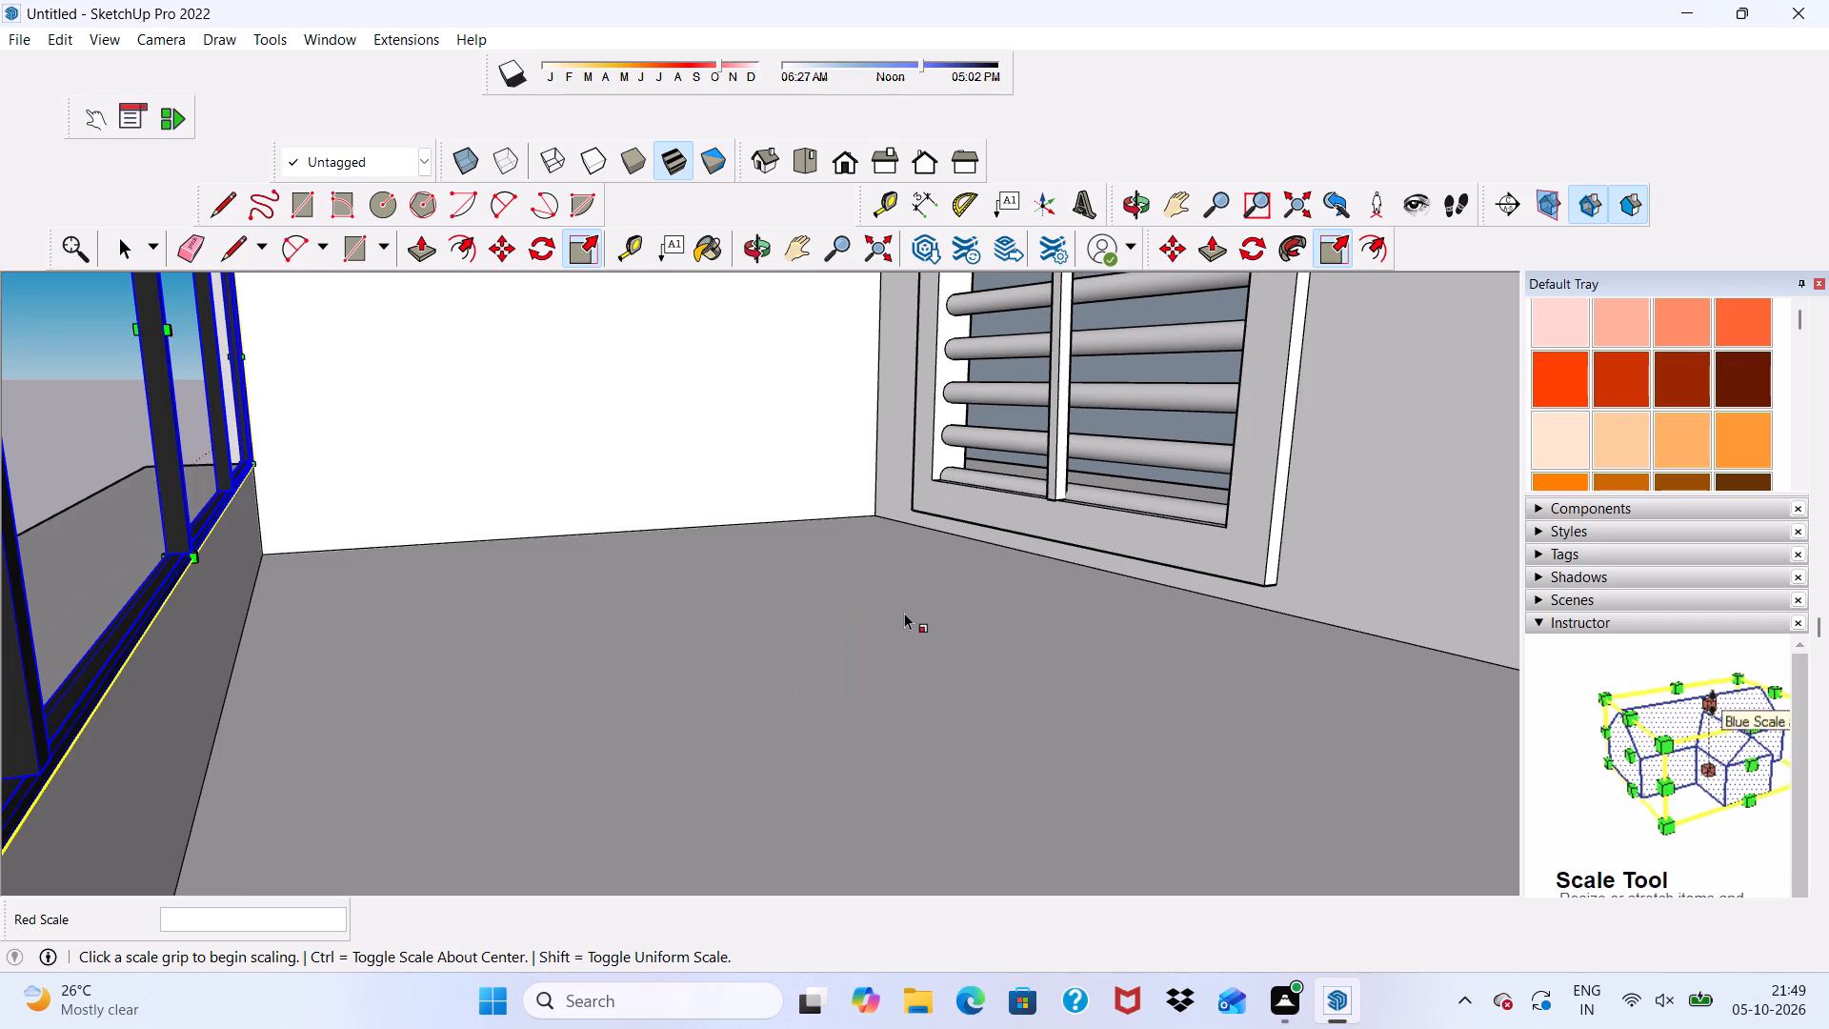
scroll(873, 626, "down", 4)
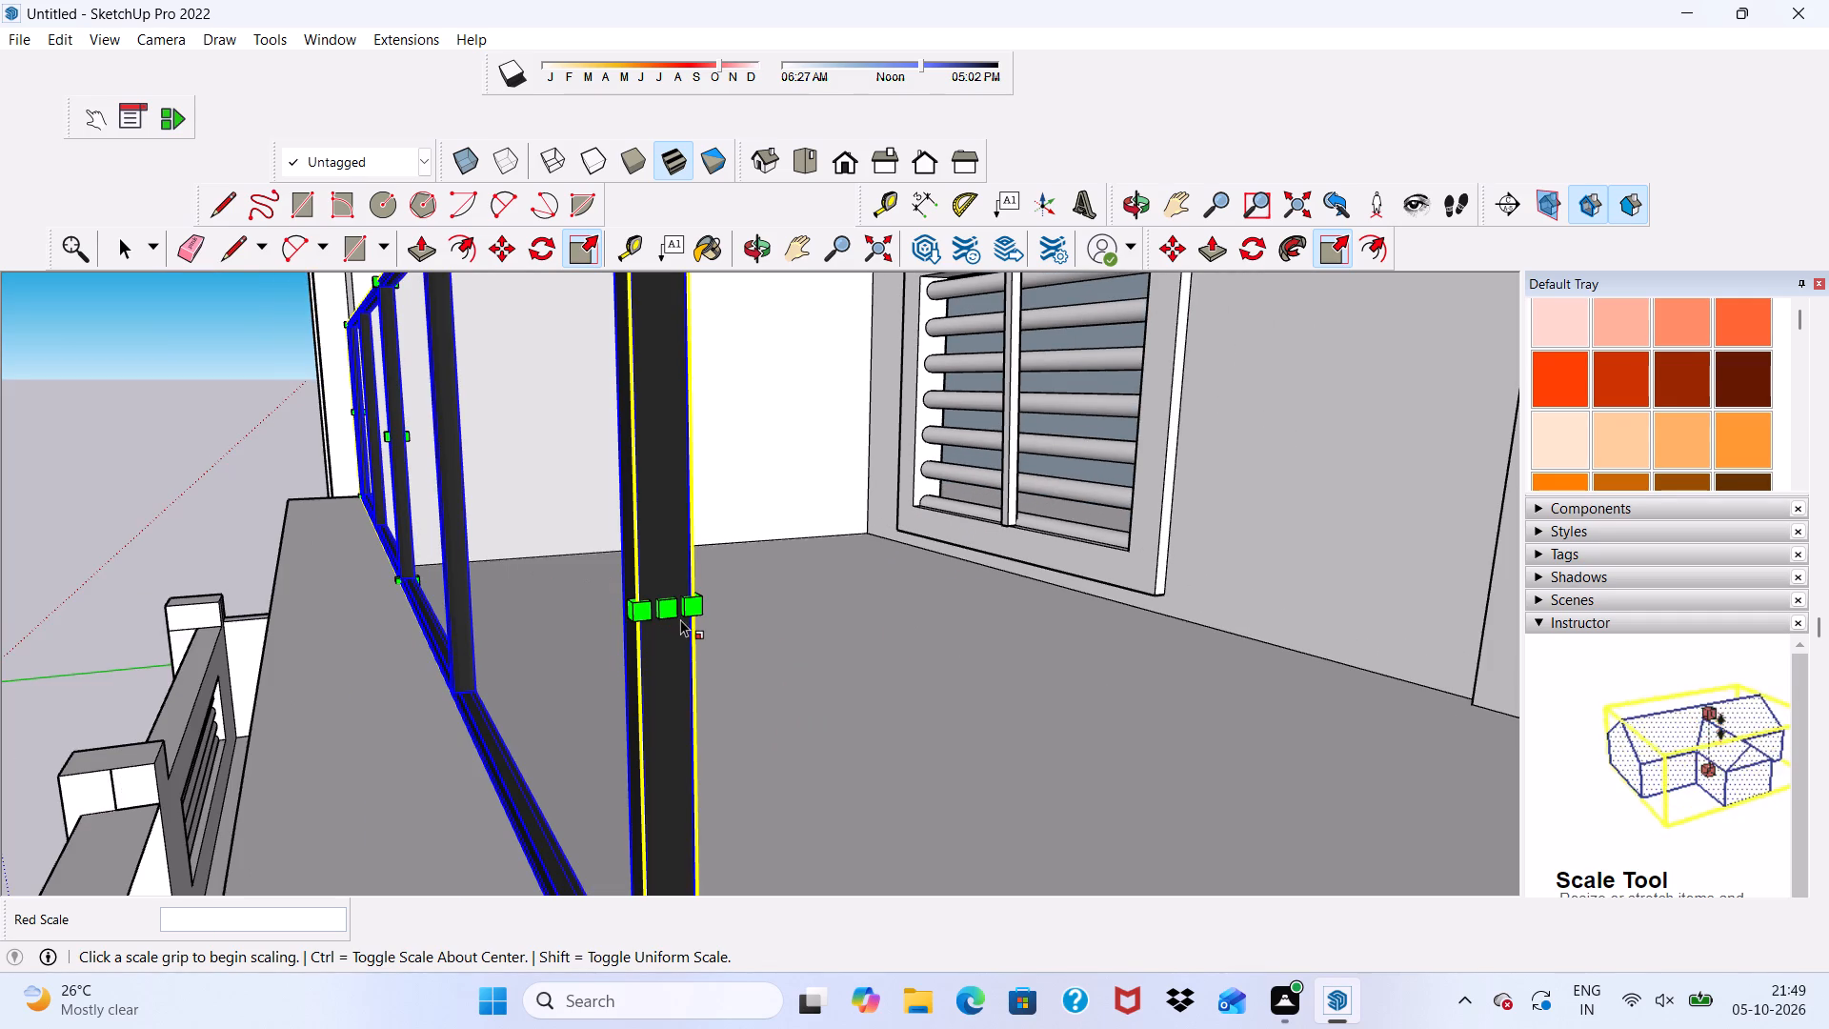
left_click_drag(656, 595, 1034, 736)
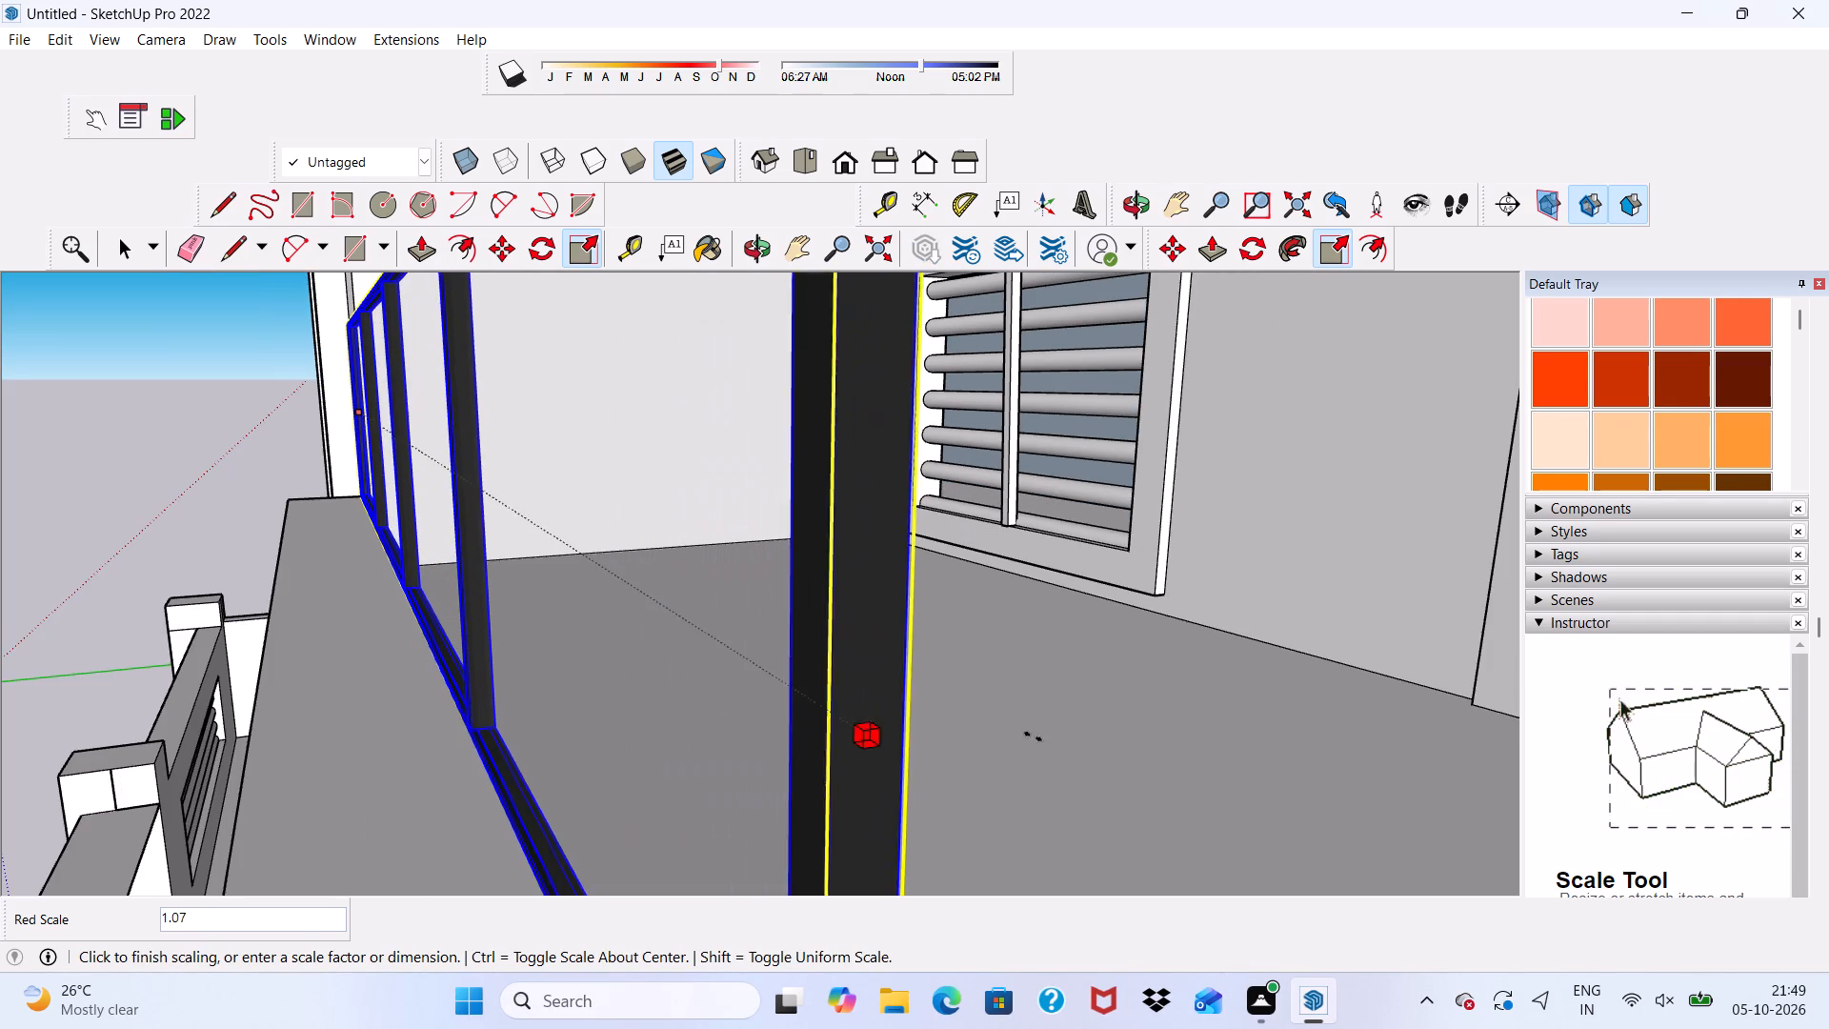
left_click_drag(1034, 736, 1316, 618)
Examine how the stretched glass wall fits the balcony opening at its free end and in the Front view.
scroll(784, 449, "down", 8)
scroll(831, 391, "up", 1)
scroll(831, 392, "down", 9)
scroll(932, 445, "up", 2)
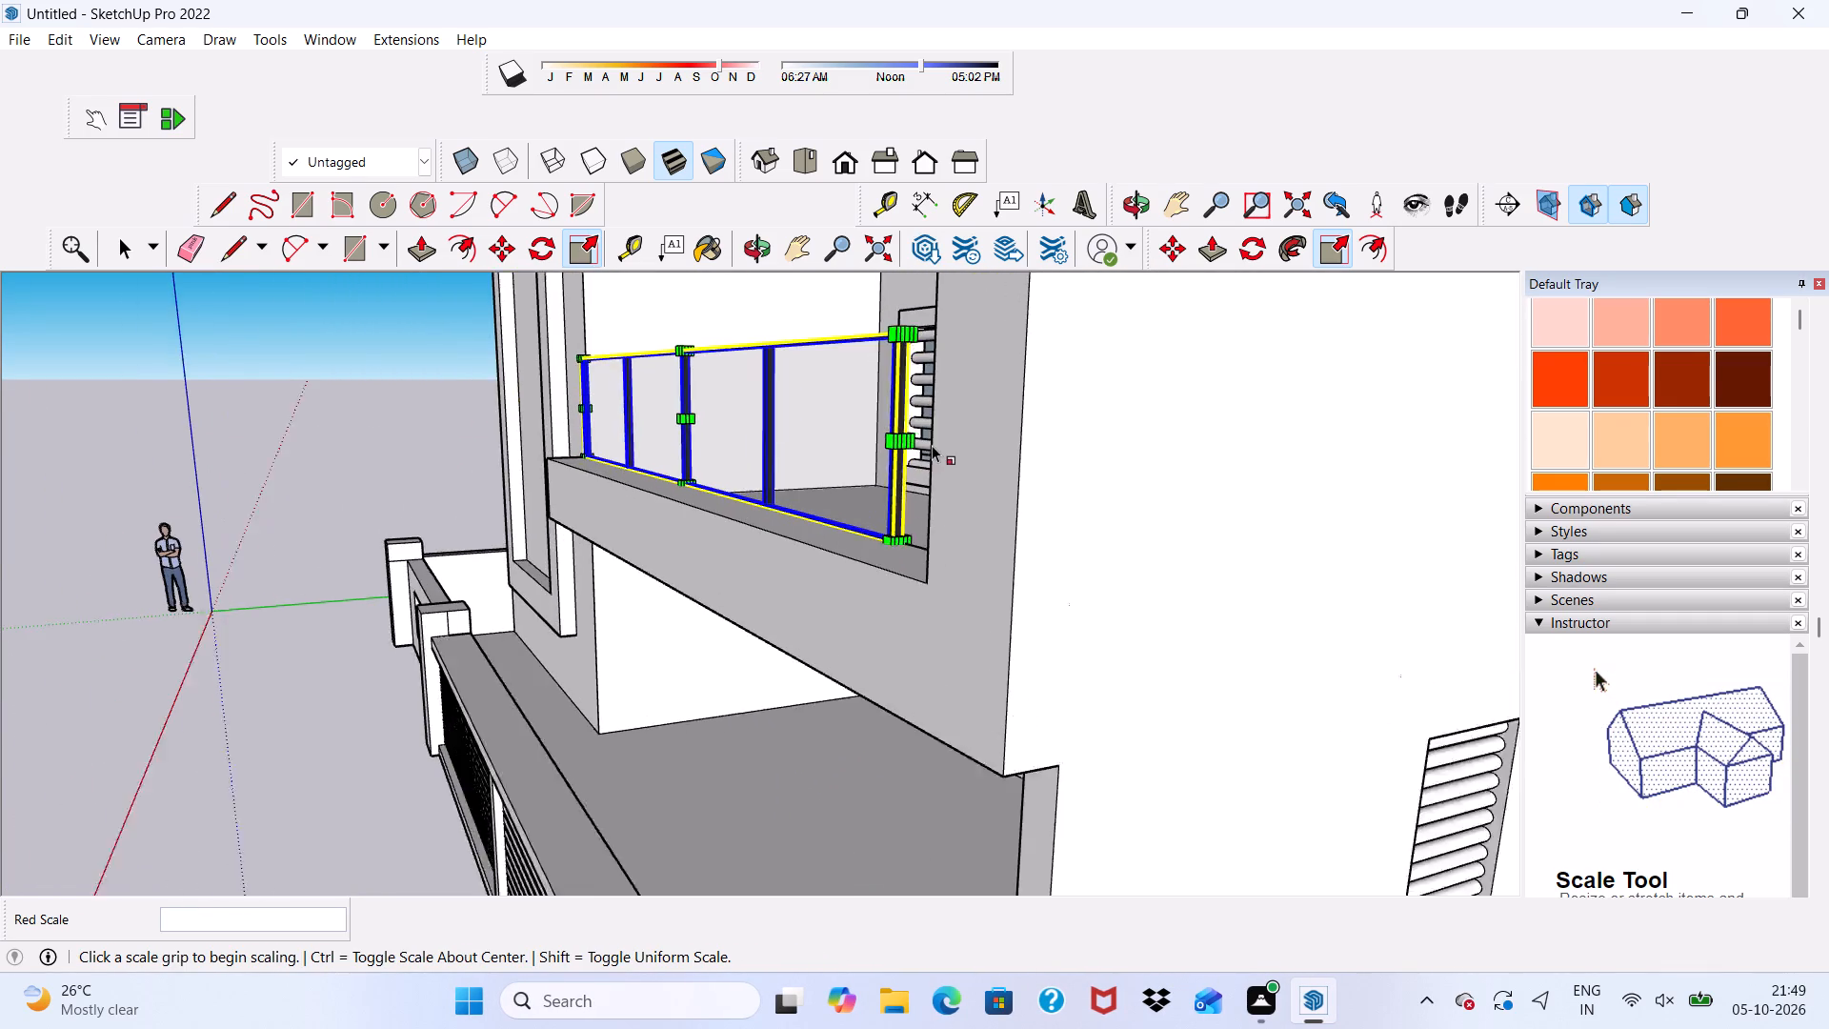
scroll(932, 445, "up", 2)
scroll(853, 442, "up", 4)
scroll(937, 460, "up", 3)
scroll(898, 434, "down", 1)
scroll(898, 434, "up", 1)
scroll(898, 434, "down", 4)
scroll(685, 486, "down", 10)
left_click(843, 151)
scroll(753, 320, "down", 2)
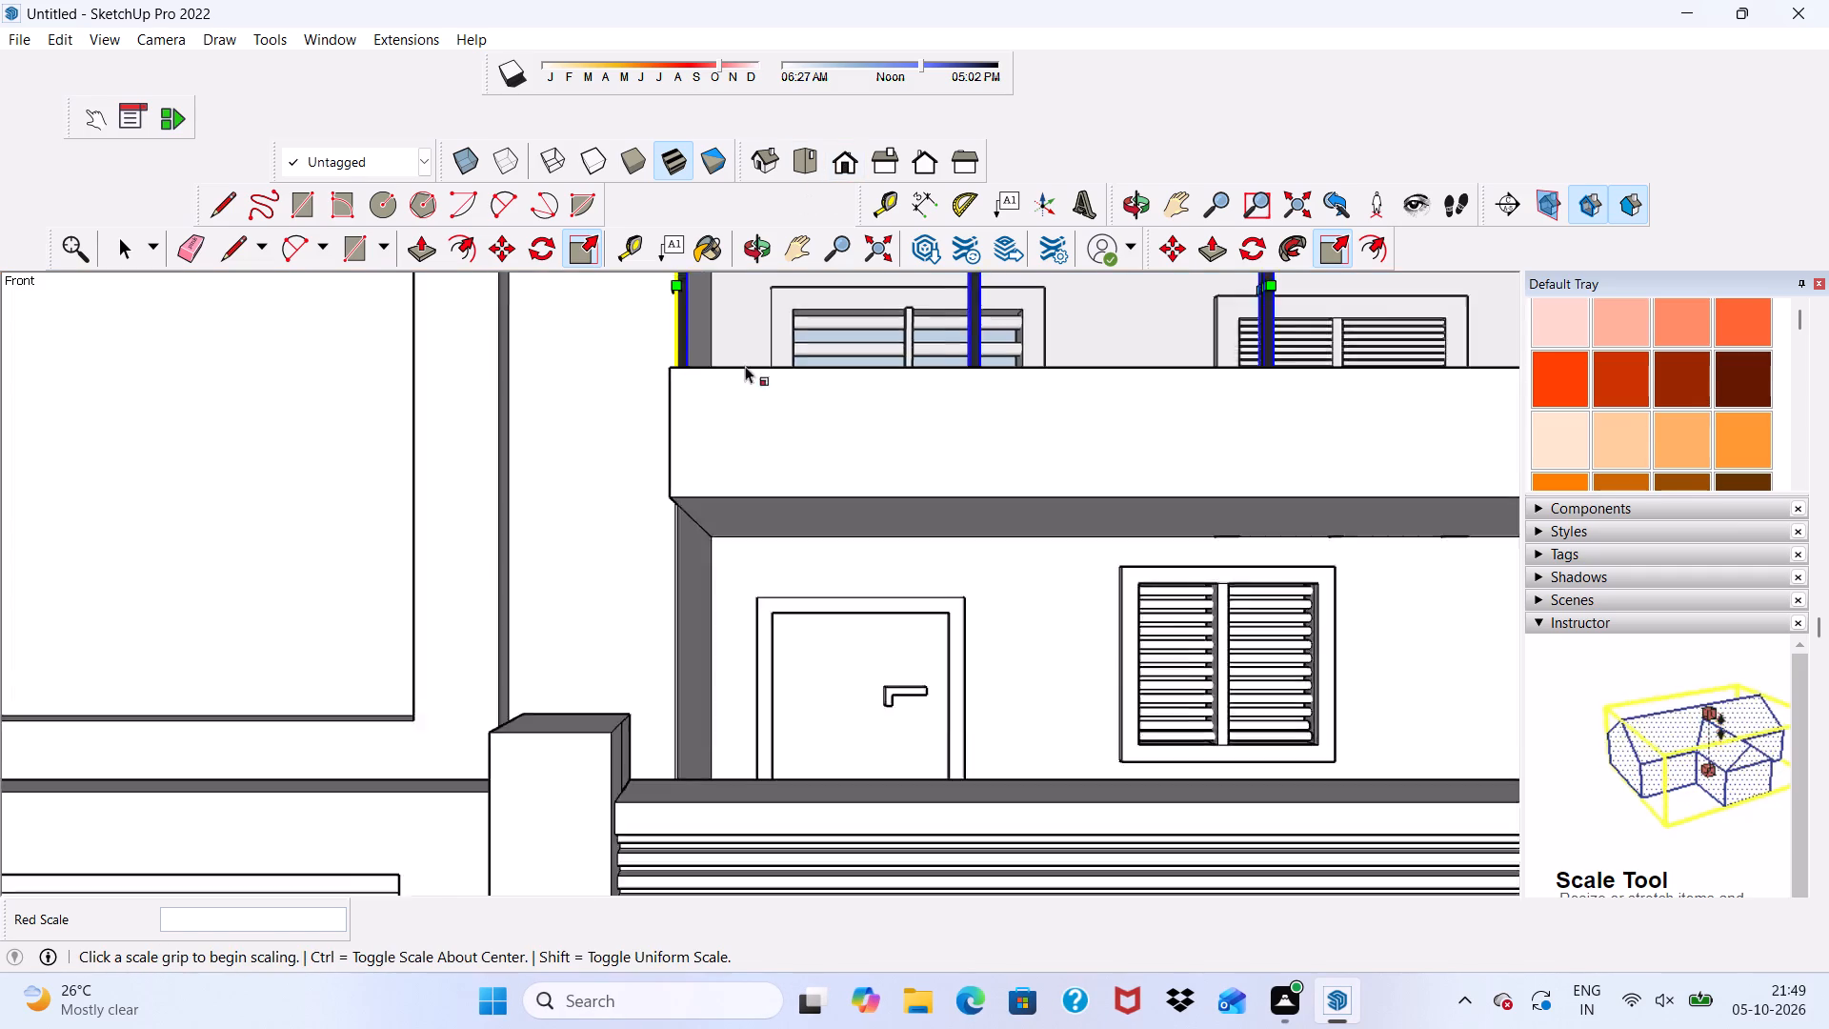
Stretch the balcony glass wall along the red axis from its free end toward the balcony's side wall, and deselect it.
scroll(745, 366, "down", 7)
middle_click_drag(904, 343, 481, 445)
middle_click(481, 445)
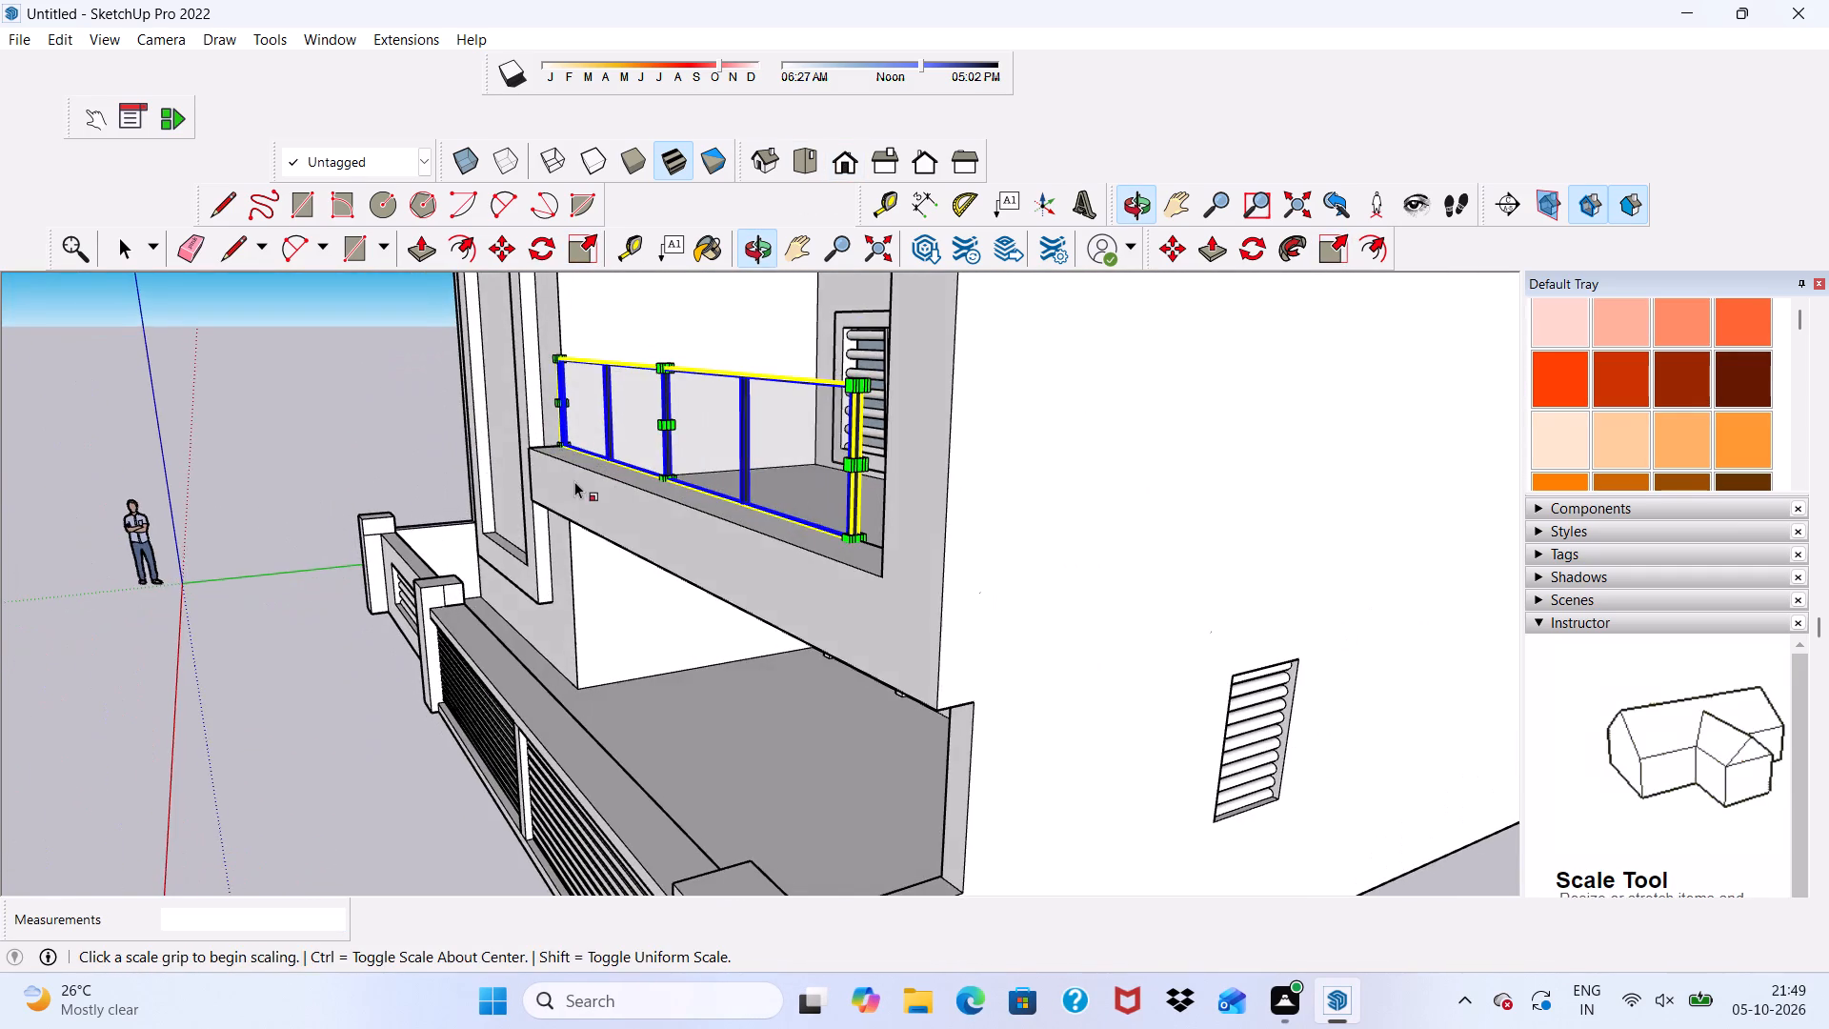
scroll(863, 473, "up", 5)
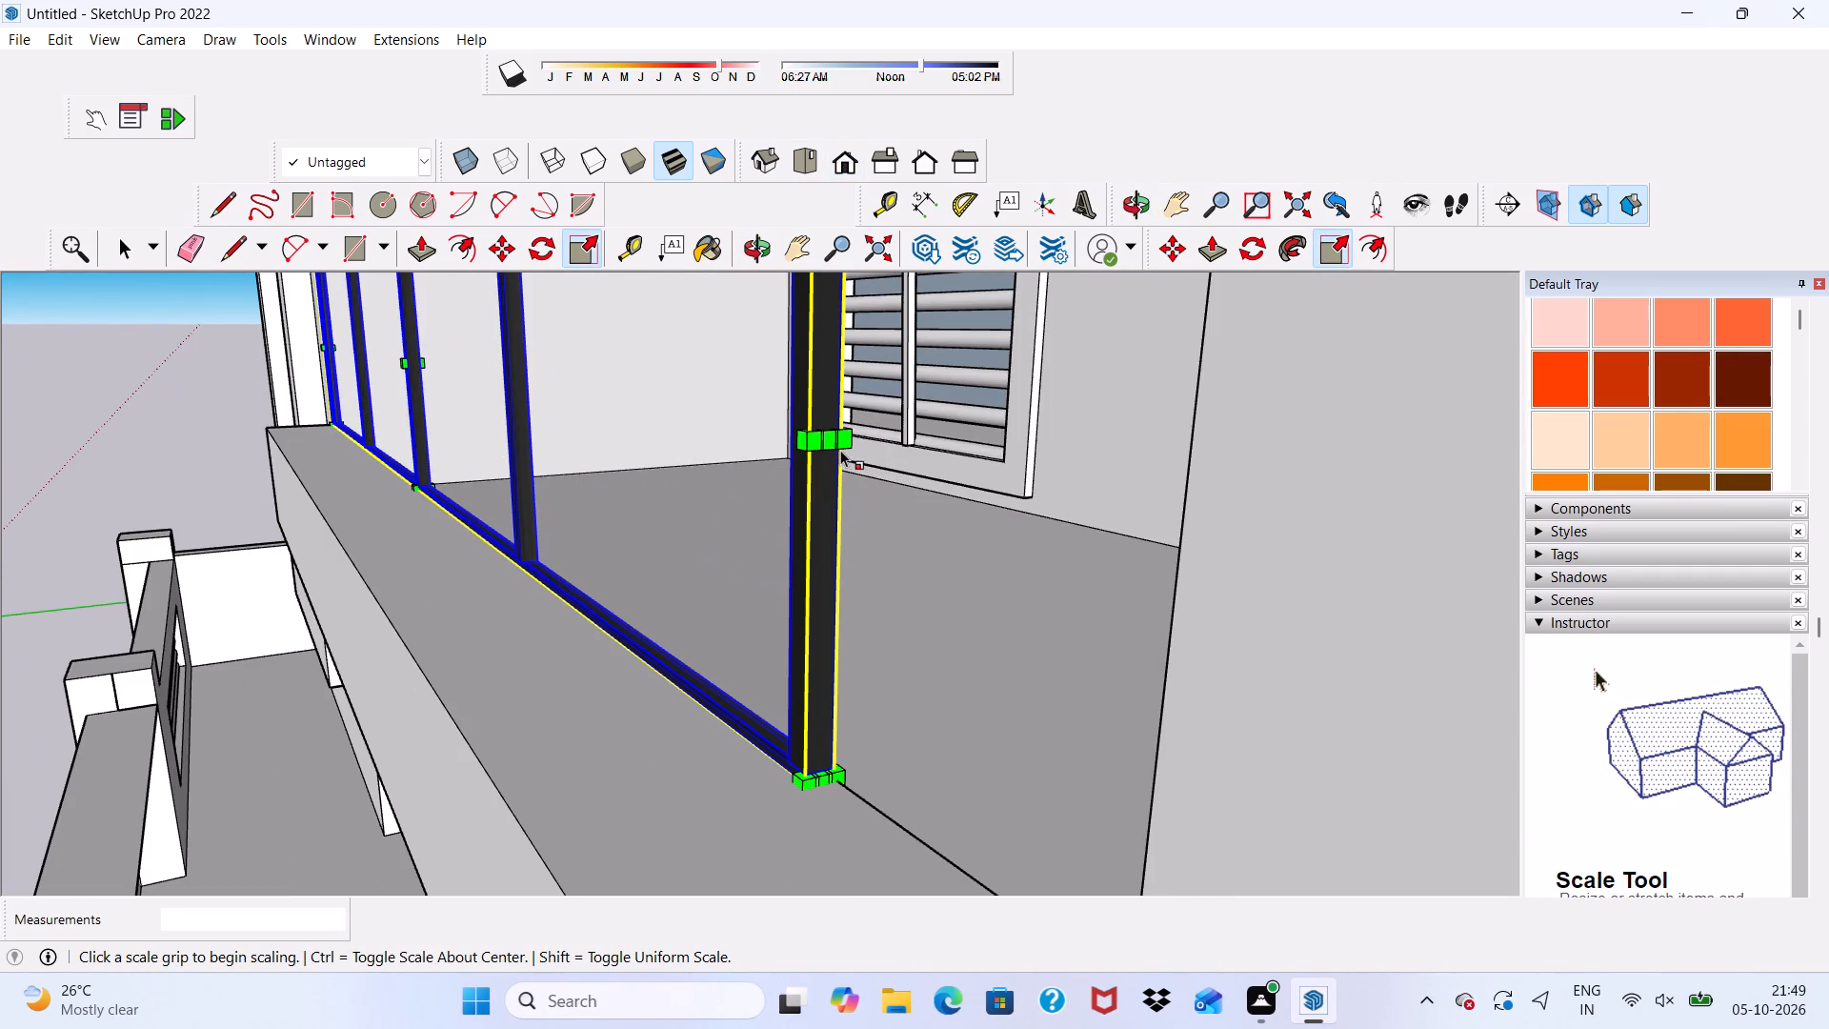
left_click_drag(833, 441, 919, 490)
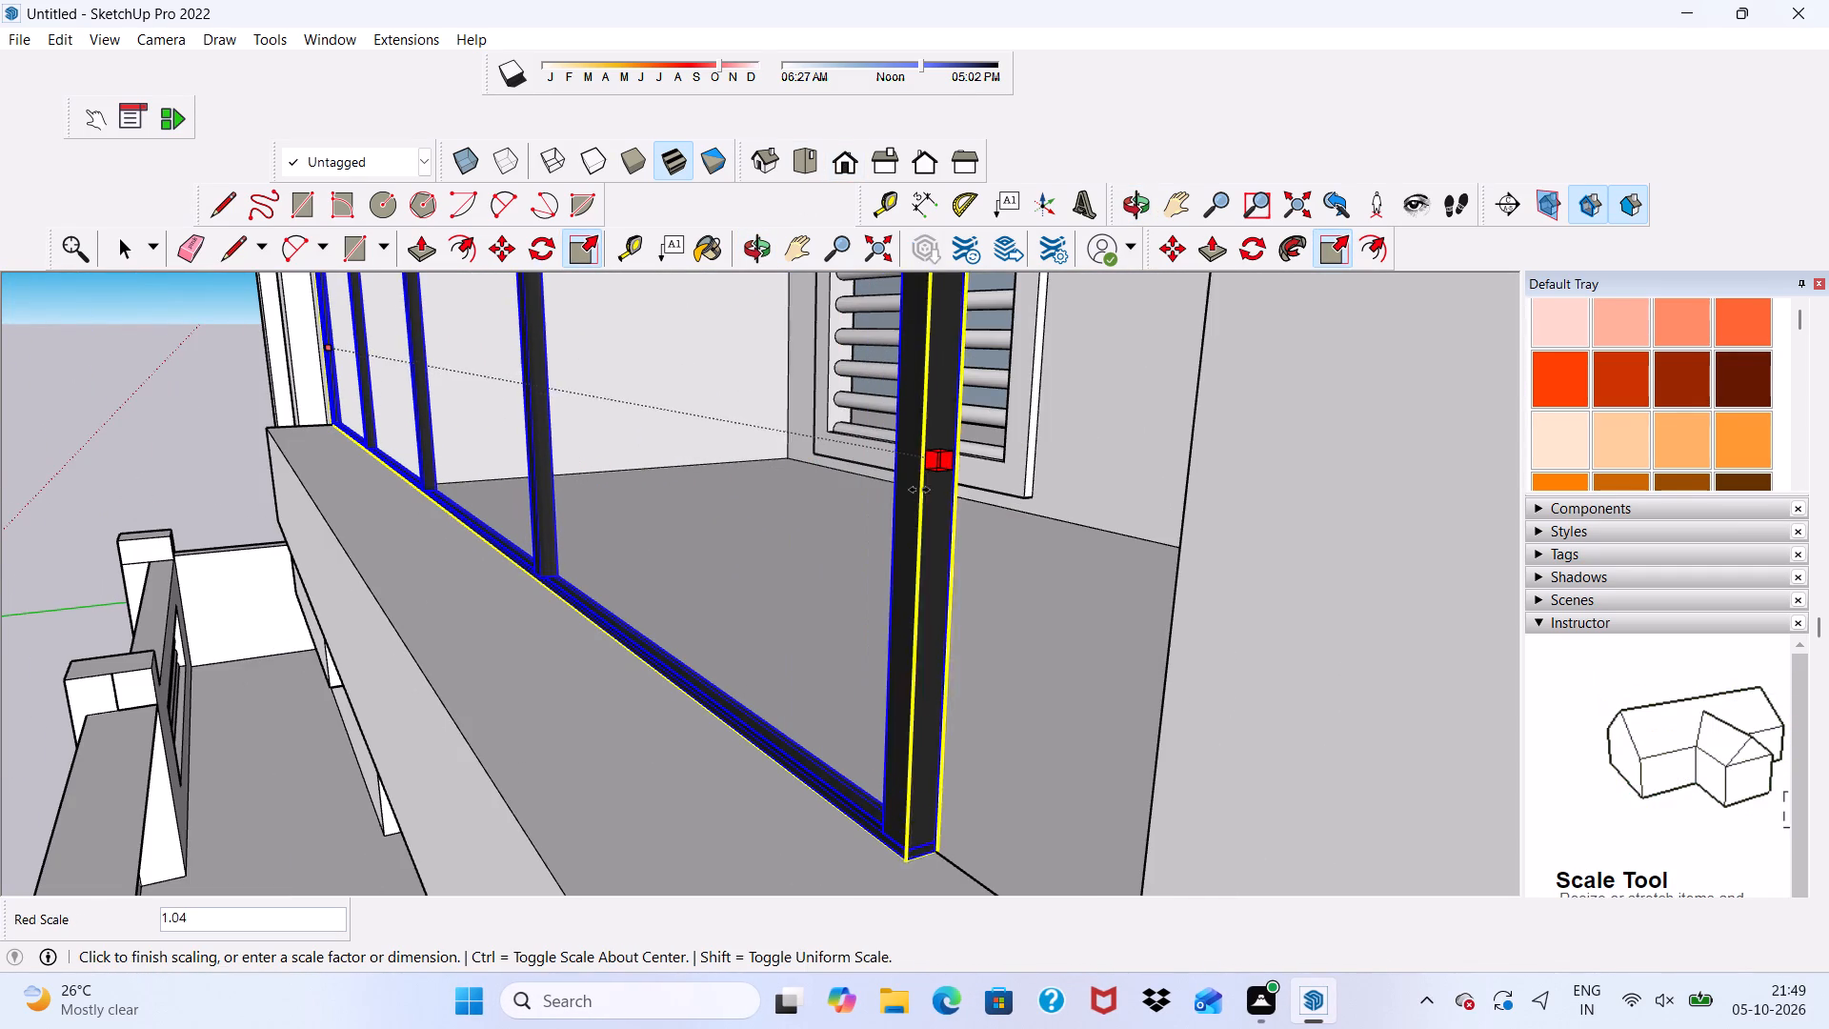
left_click_drag(919, 490, 1107, 595)
scroll(807, 502, "down", 11)
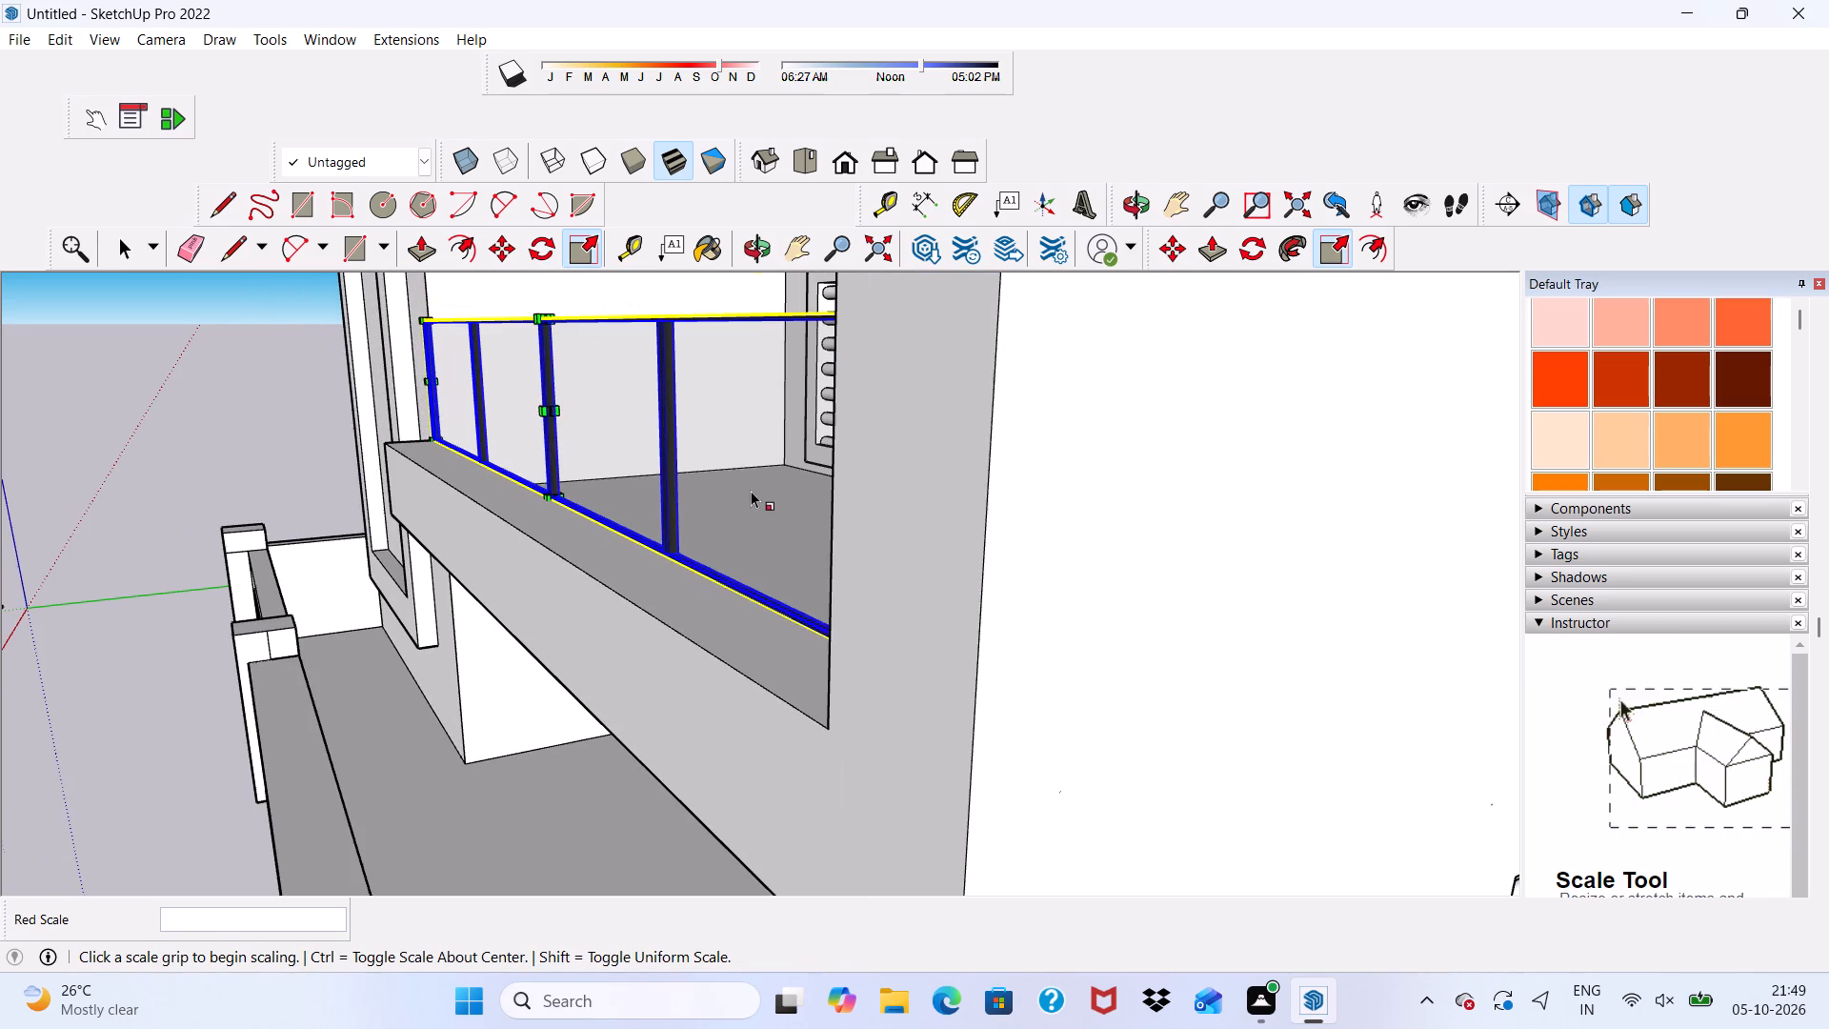
key("space")
left_click(231, 399)
Examine how the glass wall's free end meets the balcony's side wall.
scroll(231, 399, "down", 3)
middle_click_drag(231, 398, 530, 420)
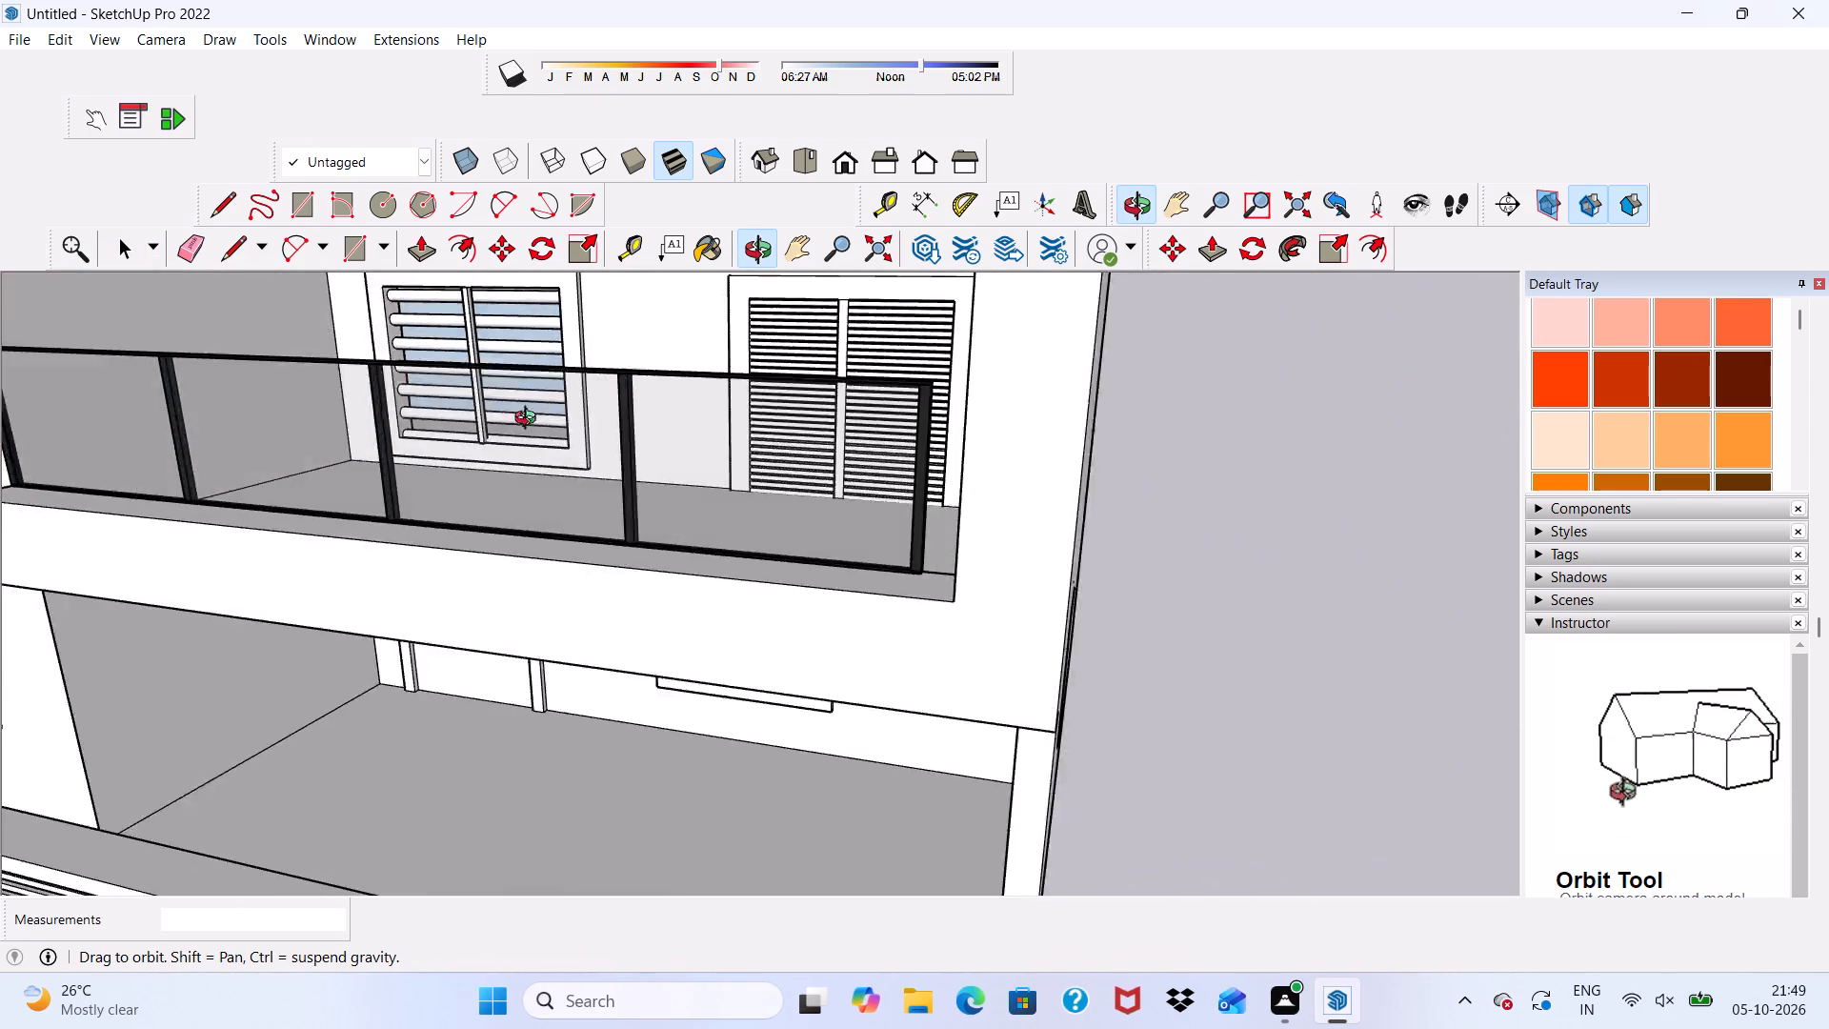
middle_click_drag(530, 420, 832, 494)
middle_click_drag(898, 506, 950, 511)
scroll(1039, 502, "up", 4)
middle_click_drag(1059, 490, 958, 521)
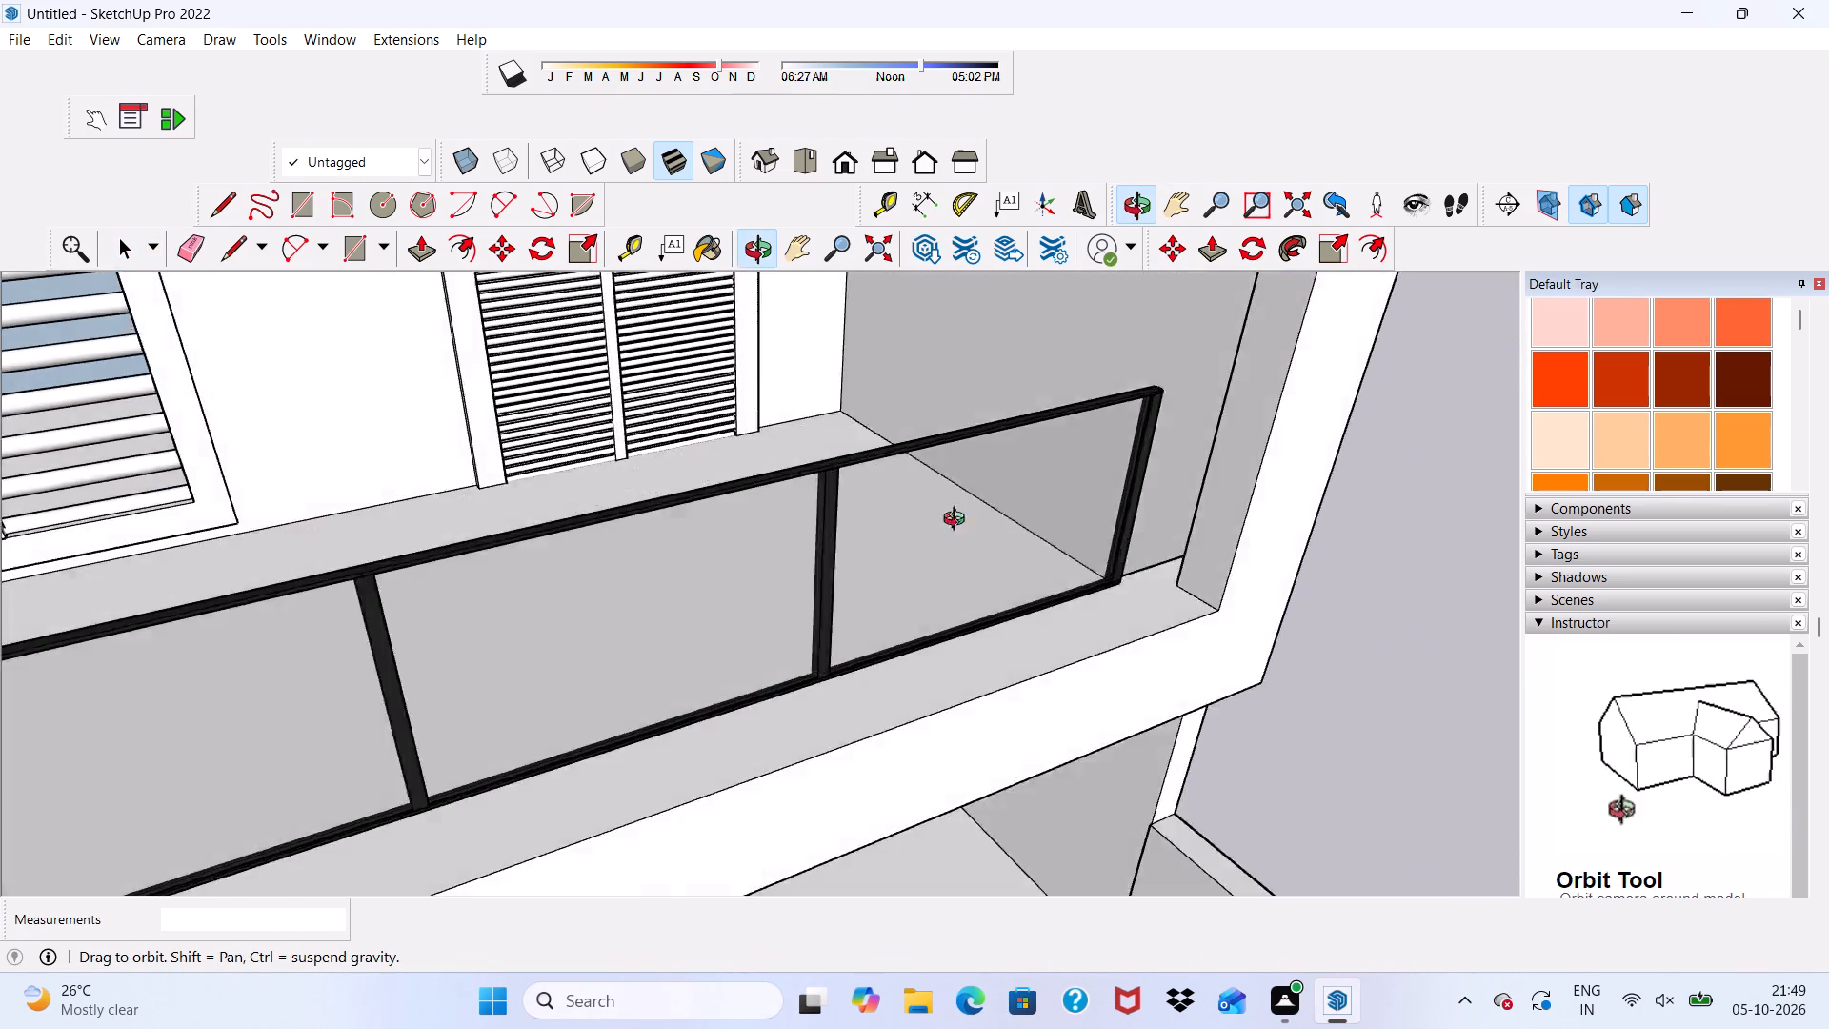
middle_click_drag(958, 521, 615, 468)
scroll(622, 462, "up", 4)
scroll(355, 346, "up", 5)
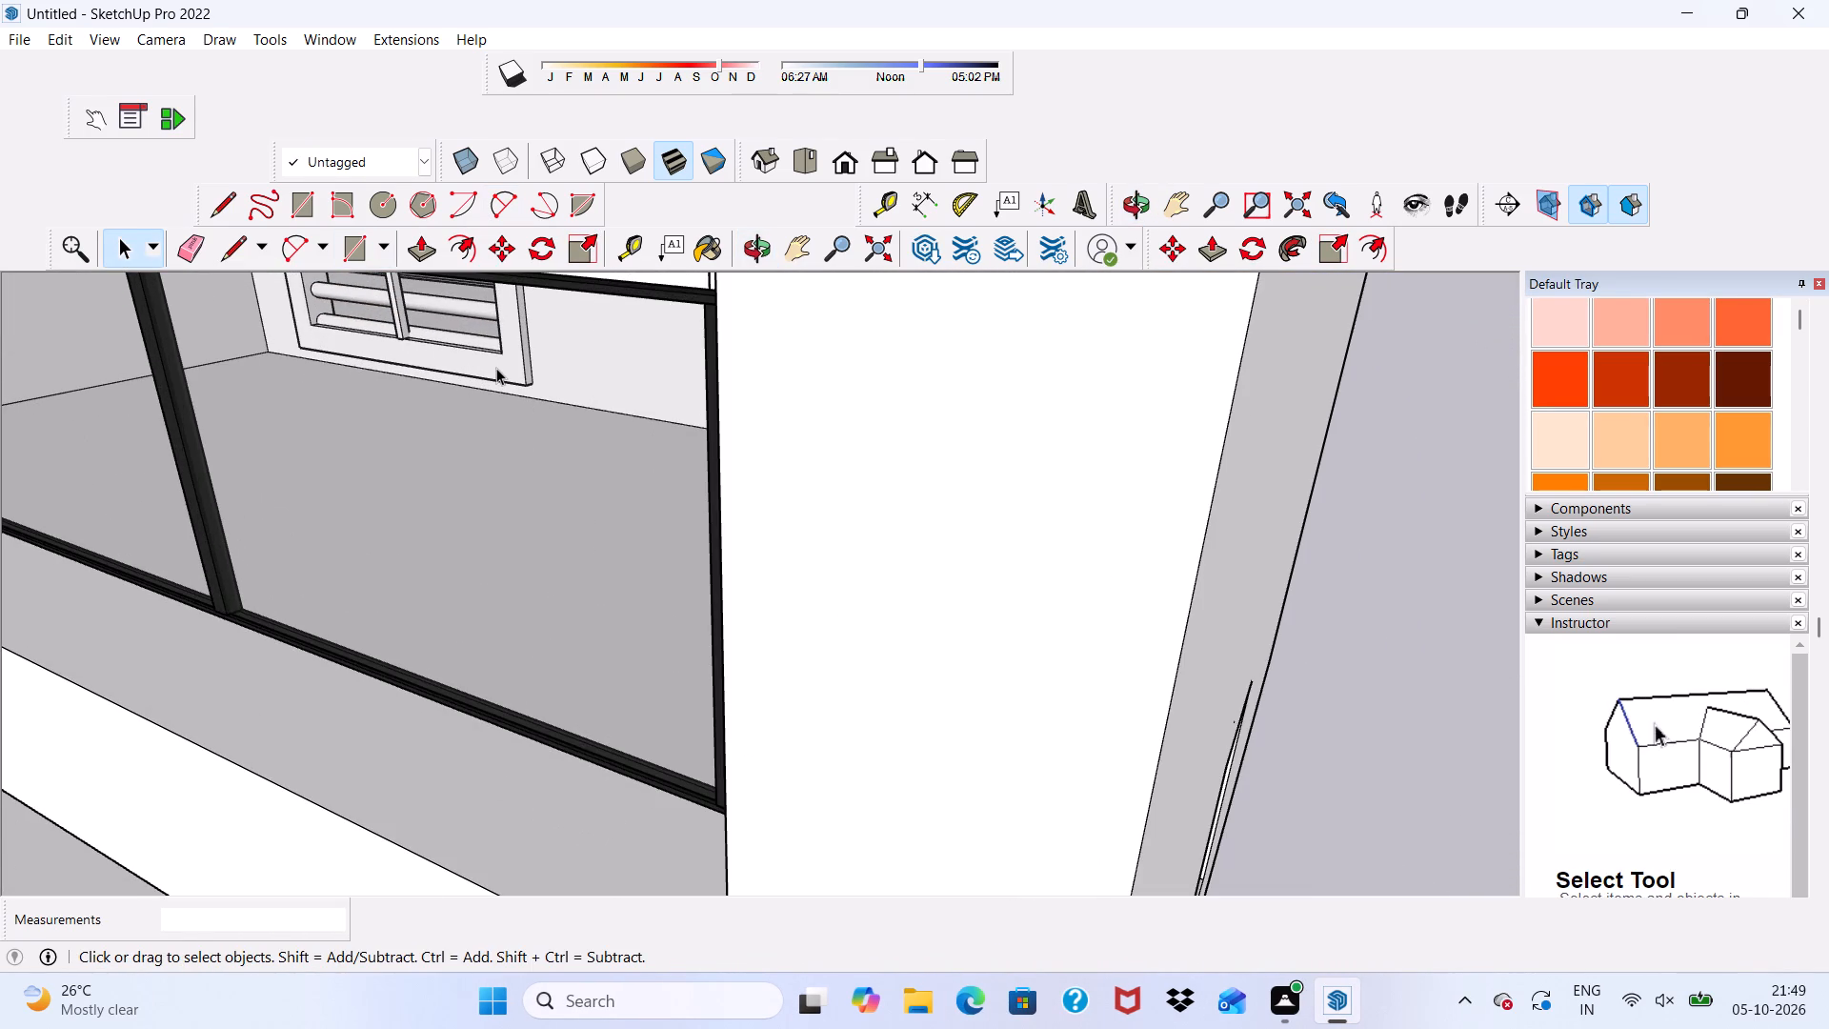
Scale the balcony glass wall along the red axis by a factor of 1.02 from its free end.
left_click(496, 368)
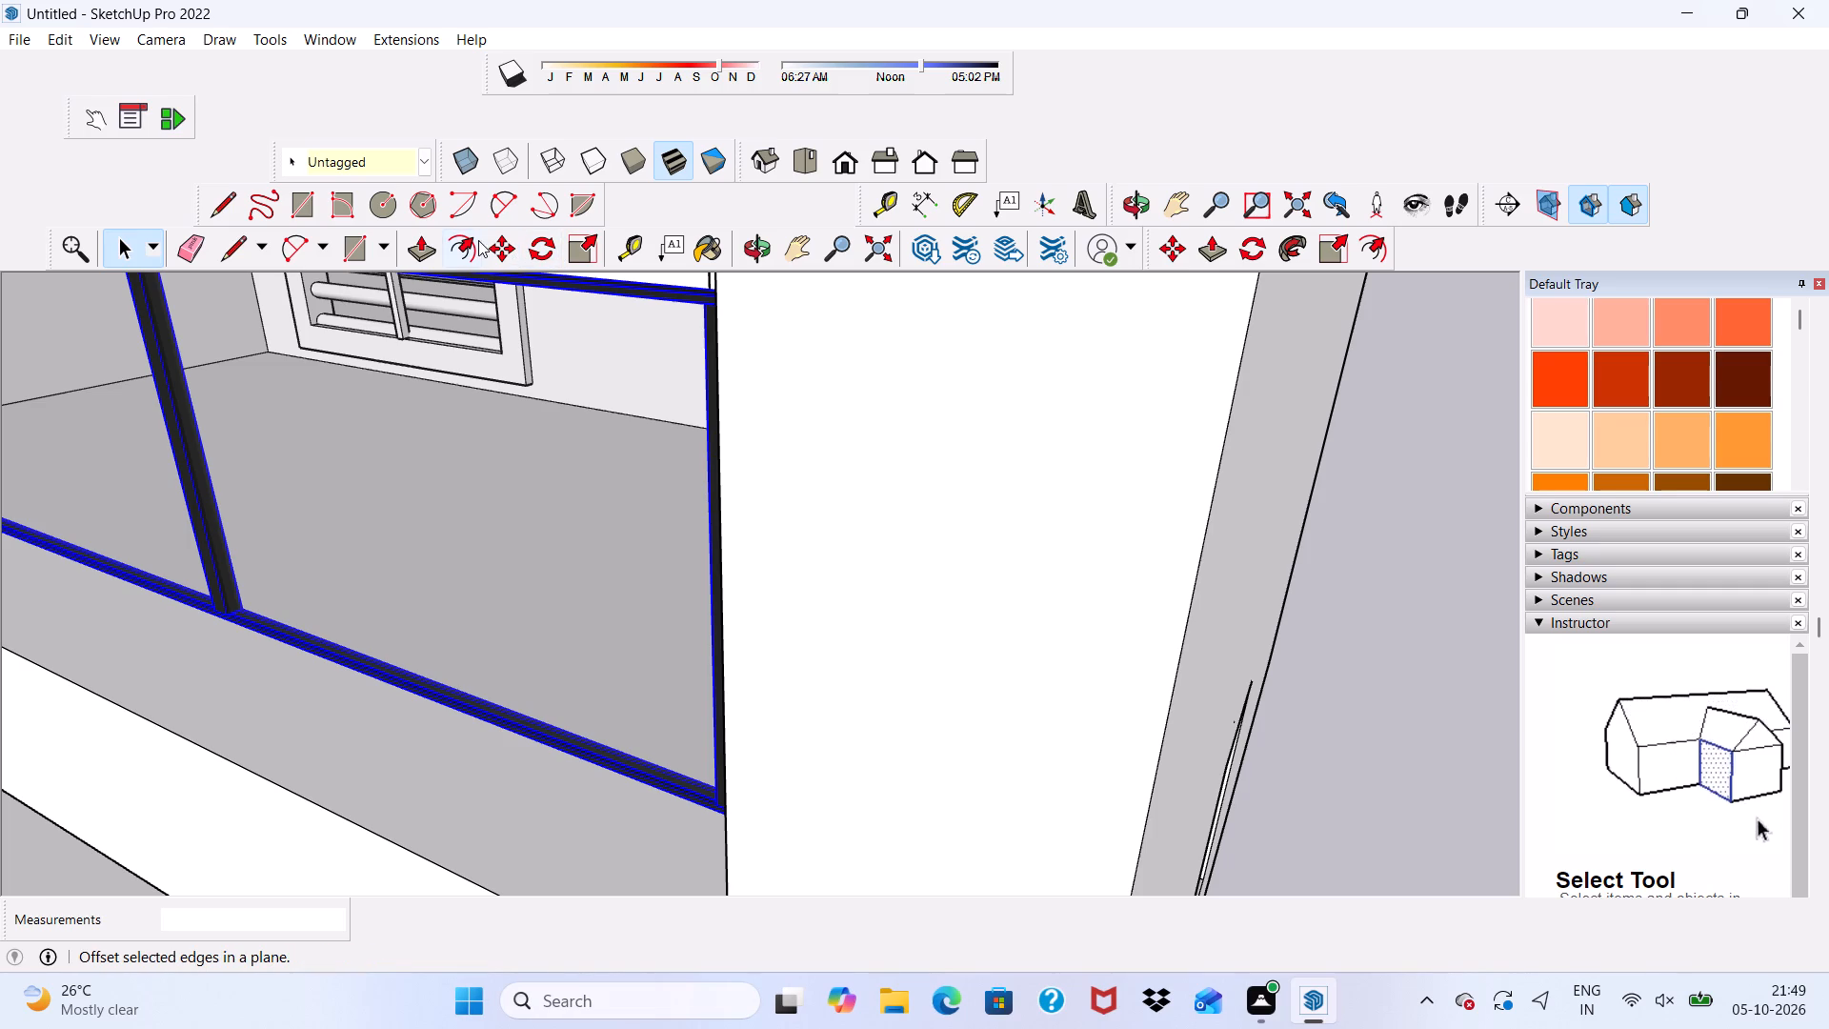
left_click(572, 235)
scroll(611, 381, "up", 5)
scroll(604, 399, "down", 2)
middle_click_drag(604, 399, 644, 410)
scroll(643, 409, "down", 2)
scroll(644, 410, "up", 5)
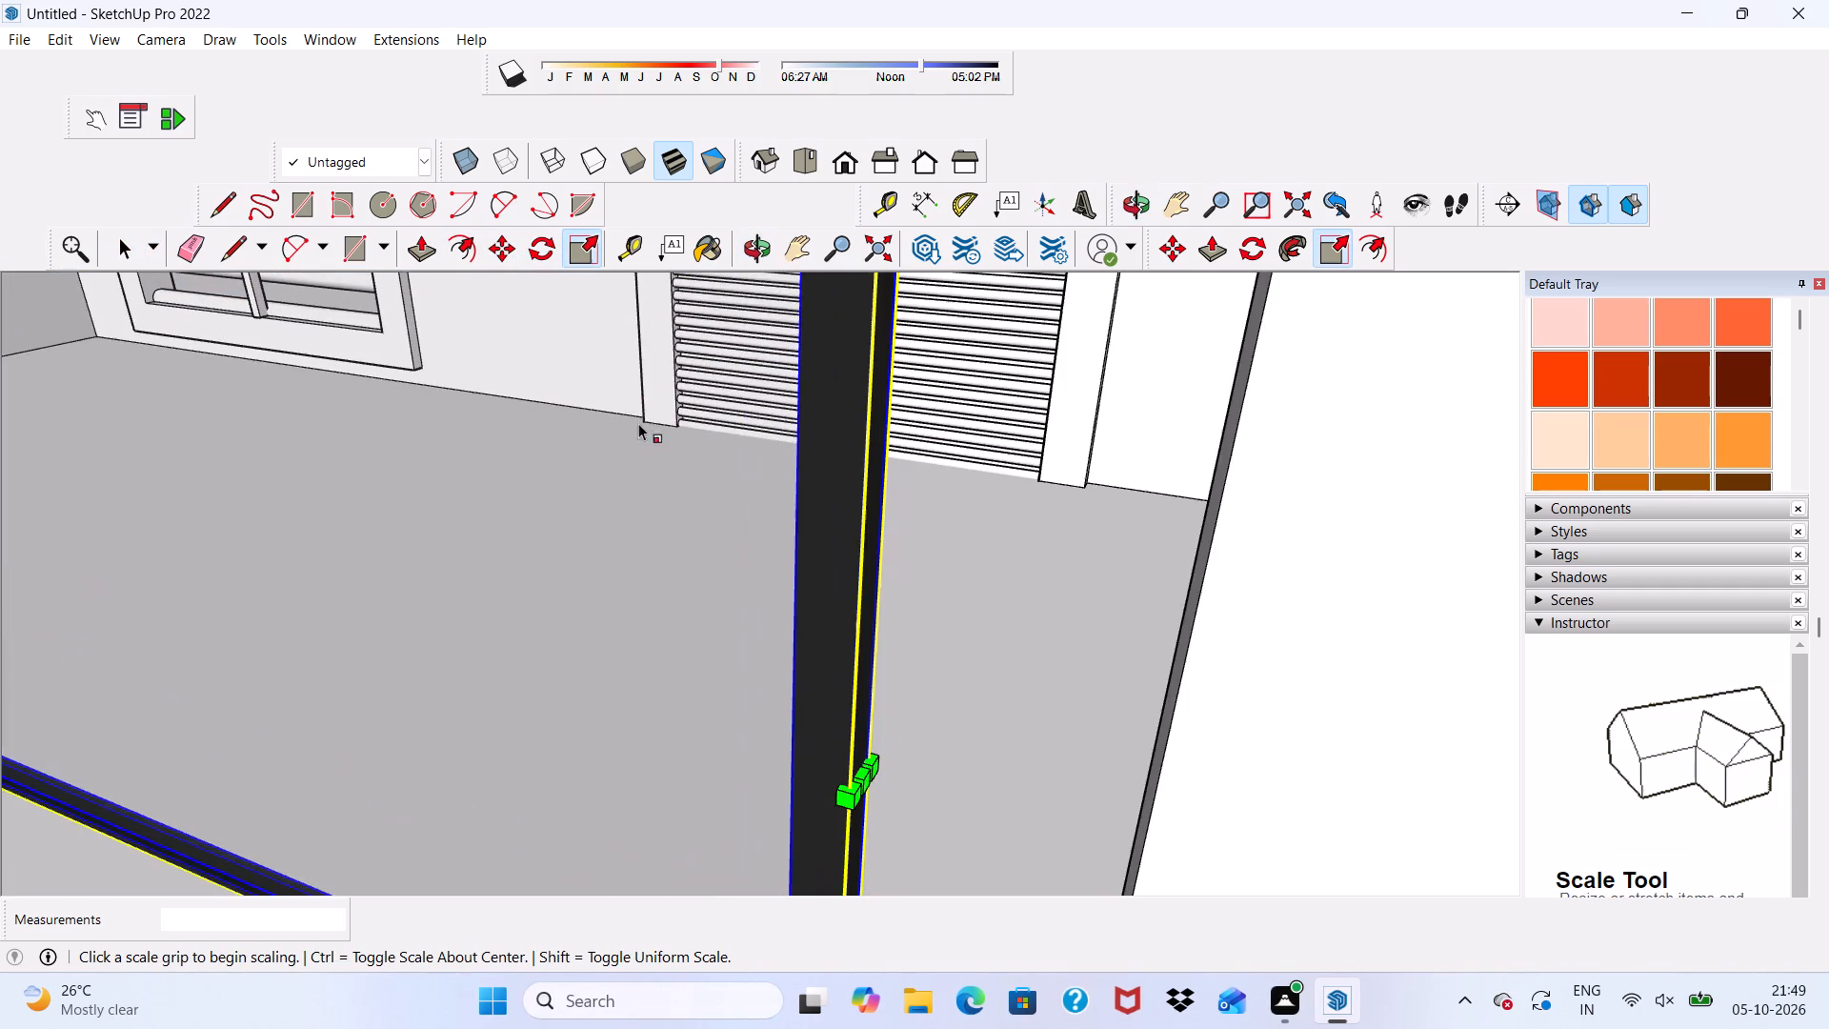
scroll(1021, 711, "up", 5)
scroll(709, 770, "down", 3)
scroll(760, 714, "up", 1)
scroll(763, 712, "down", 1)
scroll(514, 766, "up", 1)
scroll(436, 787, "down", 4)
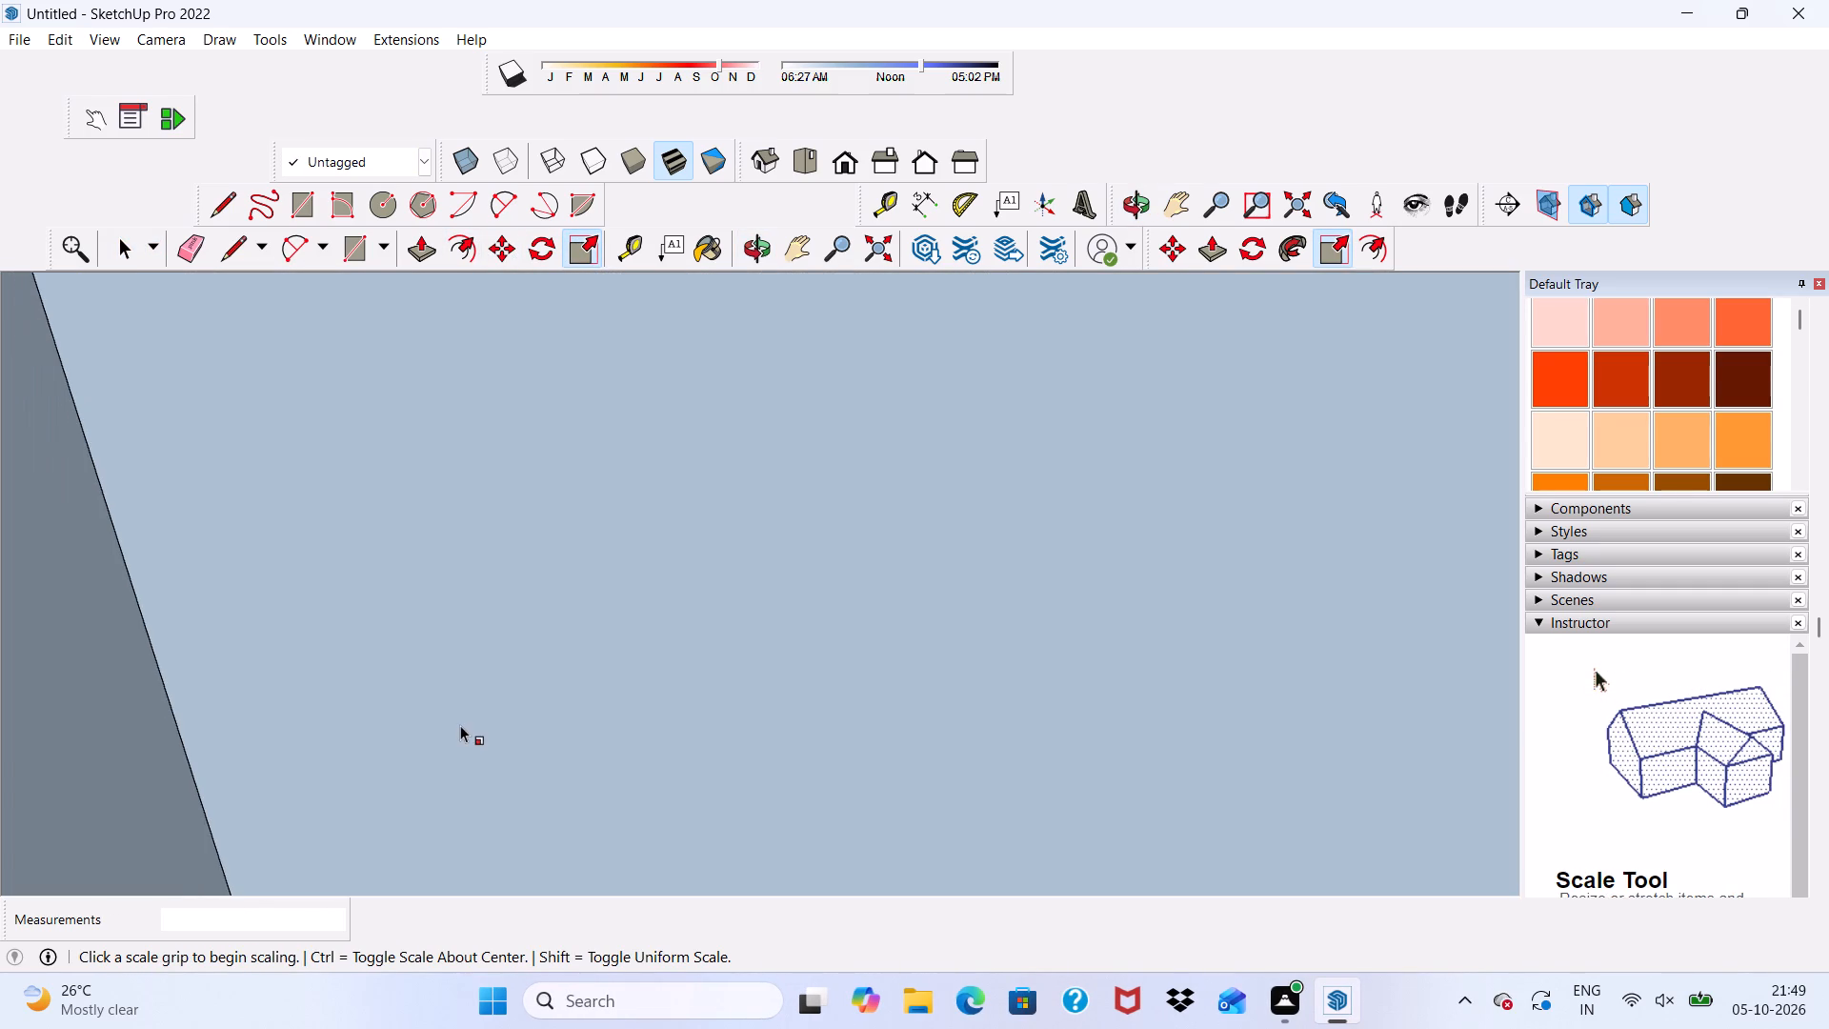
scroll(465, 655, "down", 4)
left_click(833, 149)
scroll(762, 247, "down", 5)
scroll(972, 459, "down", 10)
middle_click_drag(1236, 328, 1250, 340)
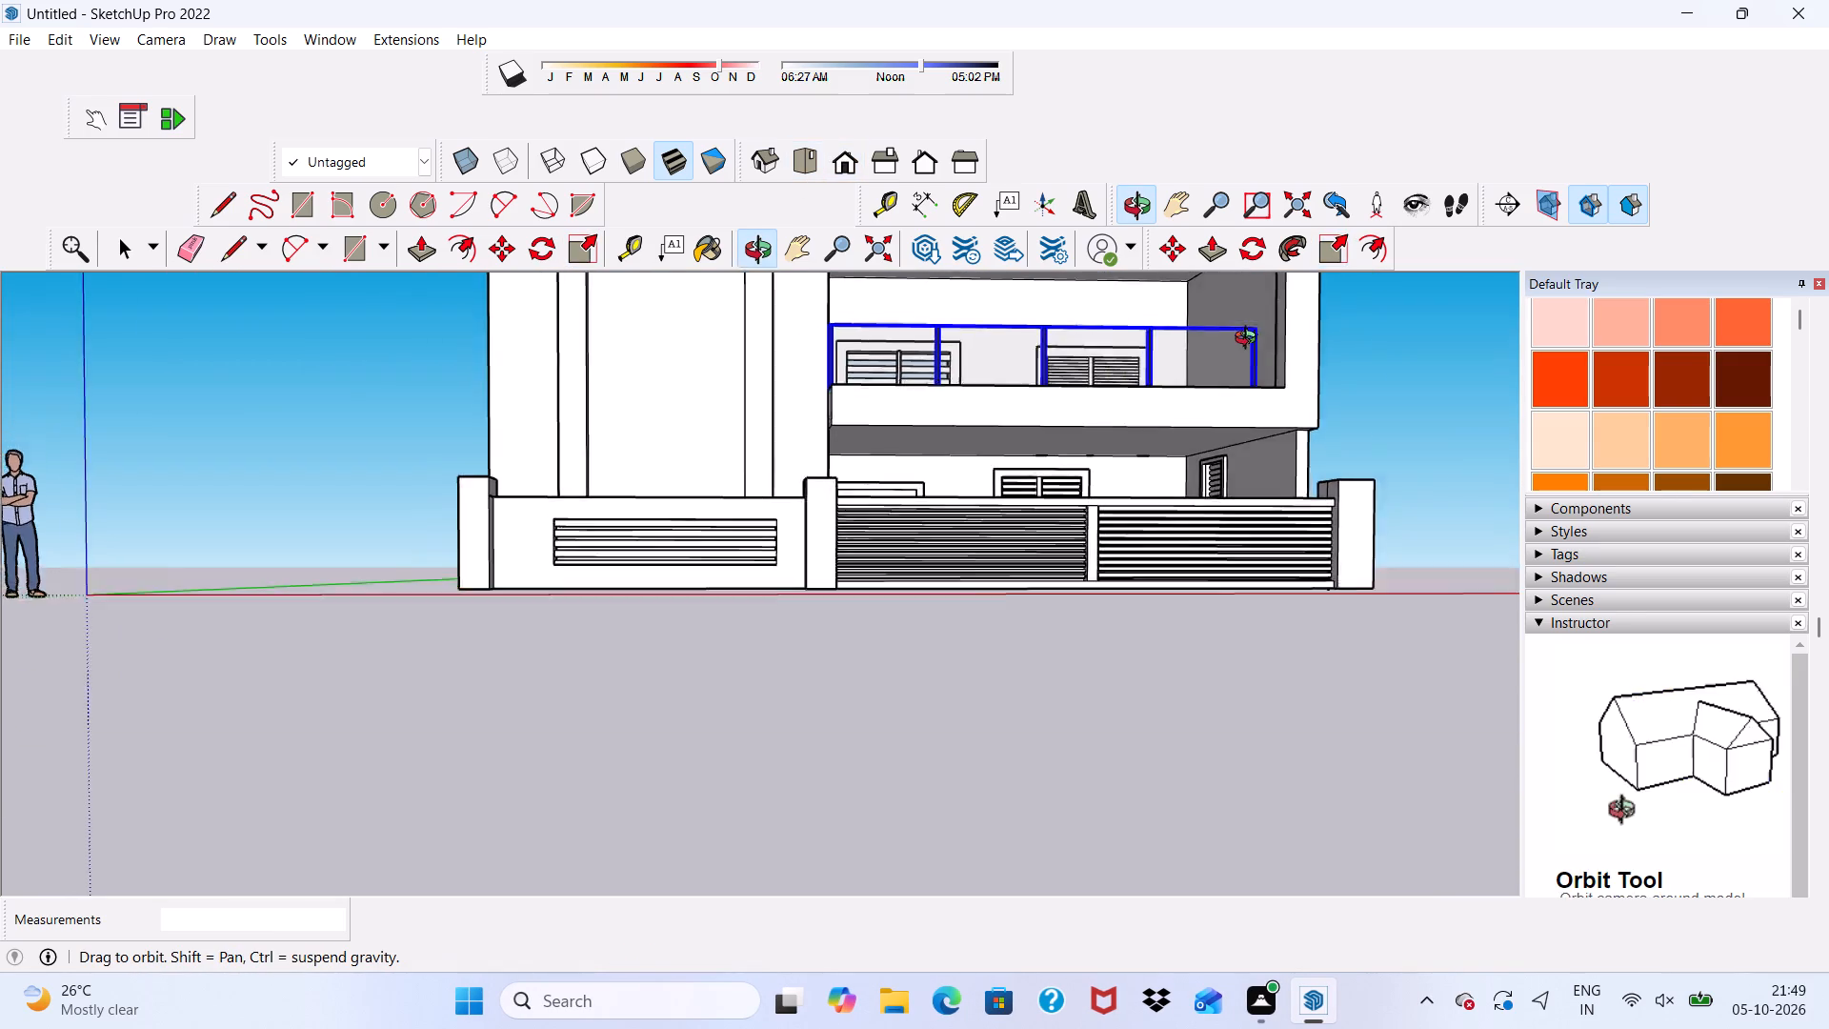
middle_click_drag(1250, 340, 855, 436)
scroll(974, 458, "up", 6)
middle_click_drag(858, 393, 1011, 476)
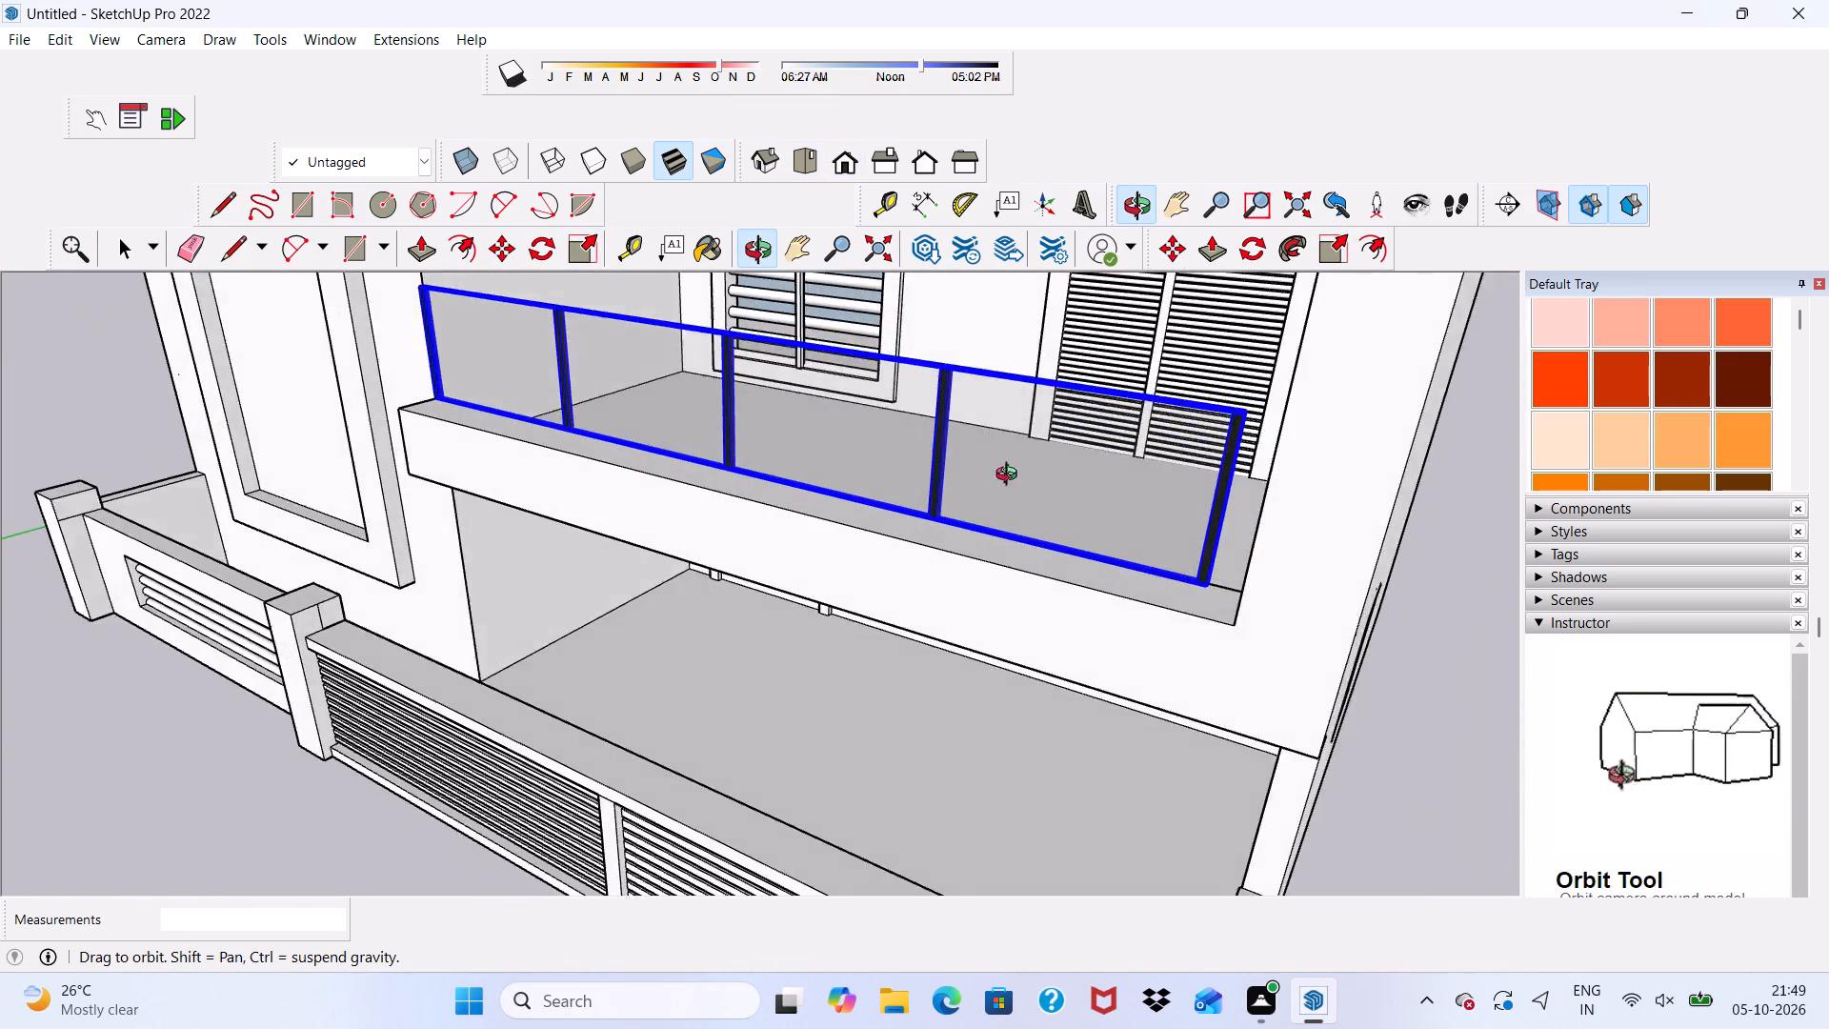
middle_click_drag(1011, 476, 1016, 480)
scroll(1115, 503, "up", 5)
scroll(1236, 515, "up", 3)
middle_click_drag(1244, 532, 1121, 523)
scroll(1120, 524, "up", 9)
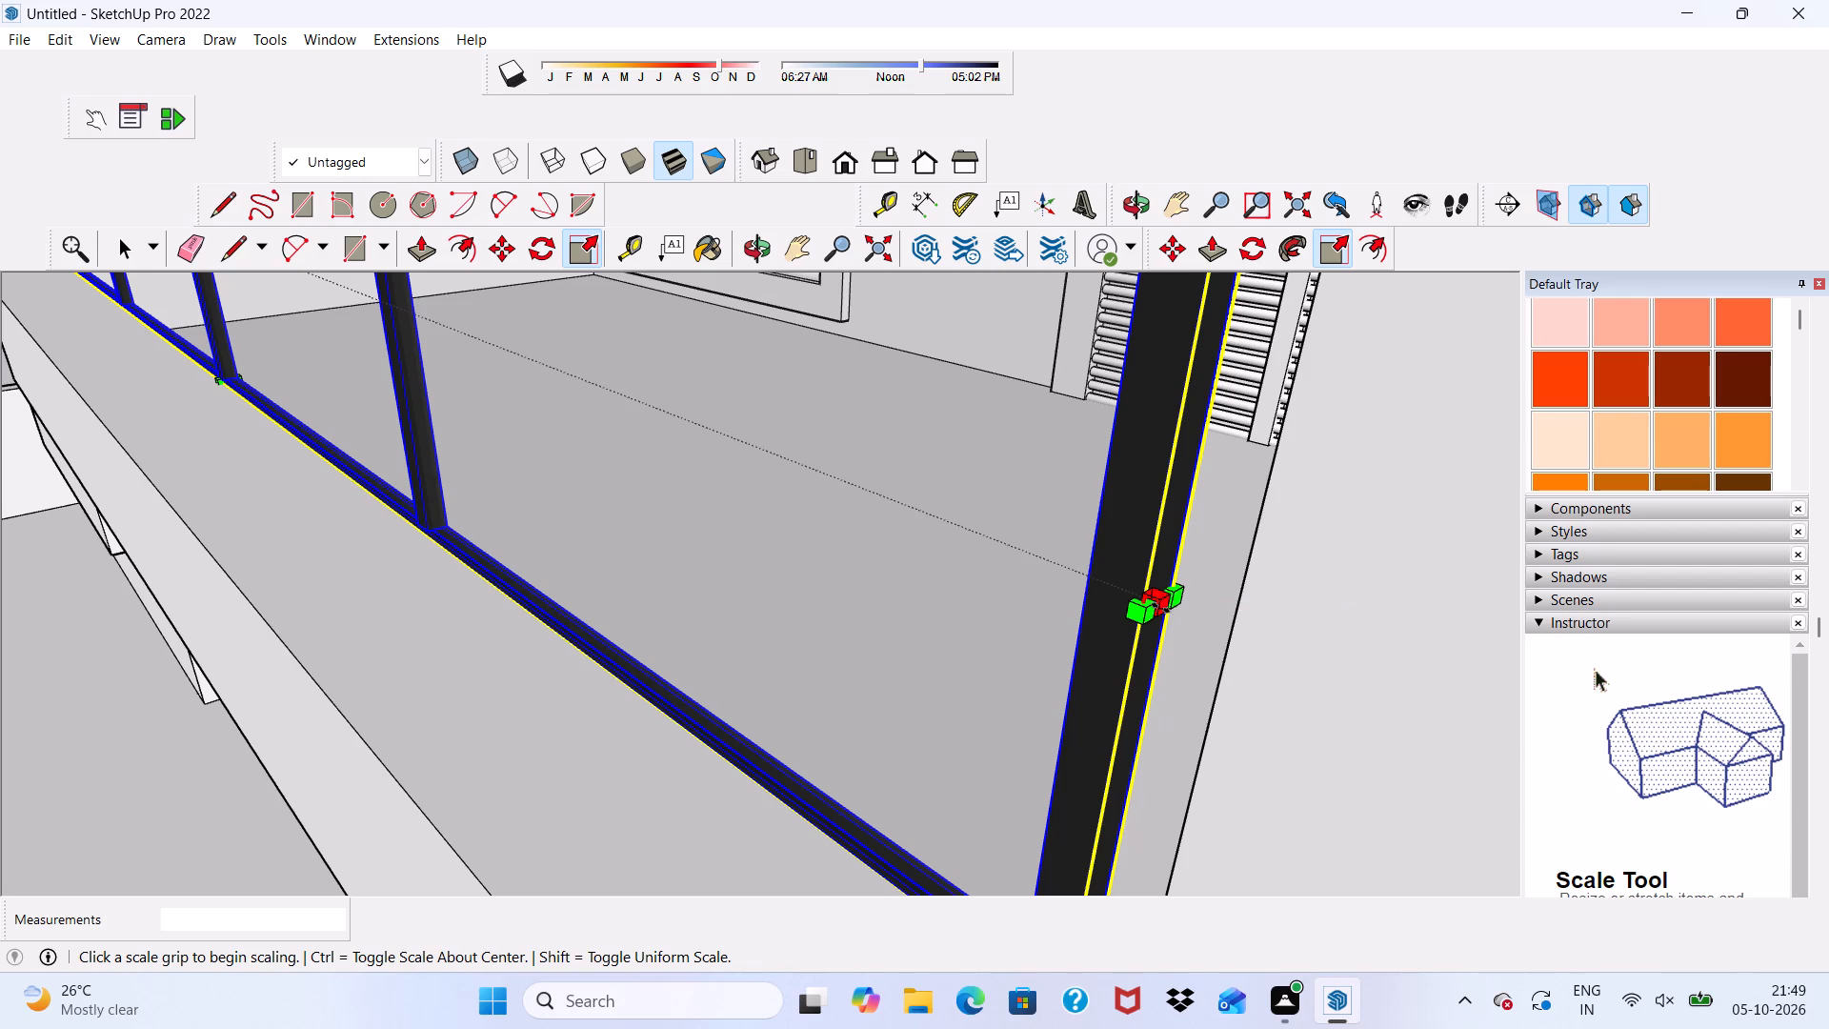
left_click_drag(1159, 603, 1257, 677)
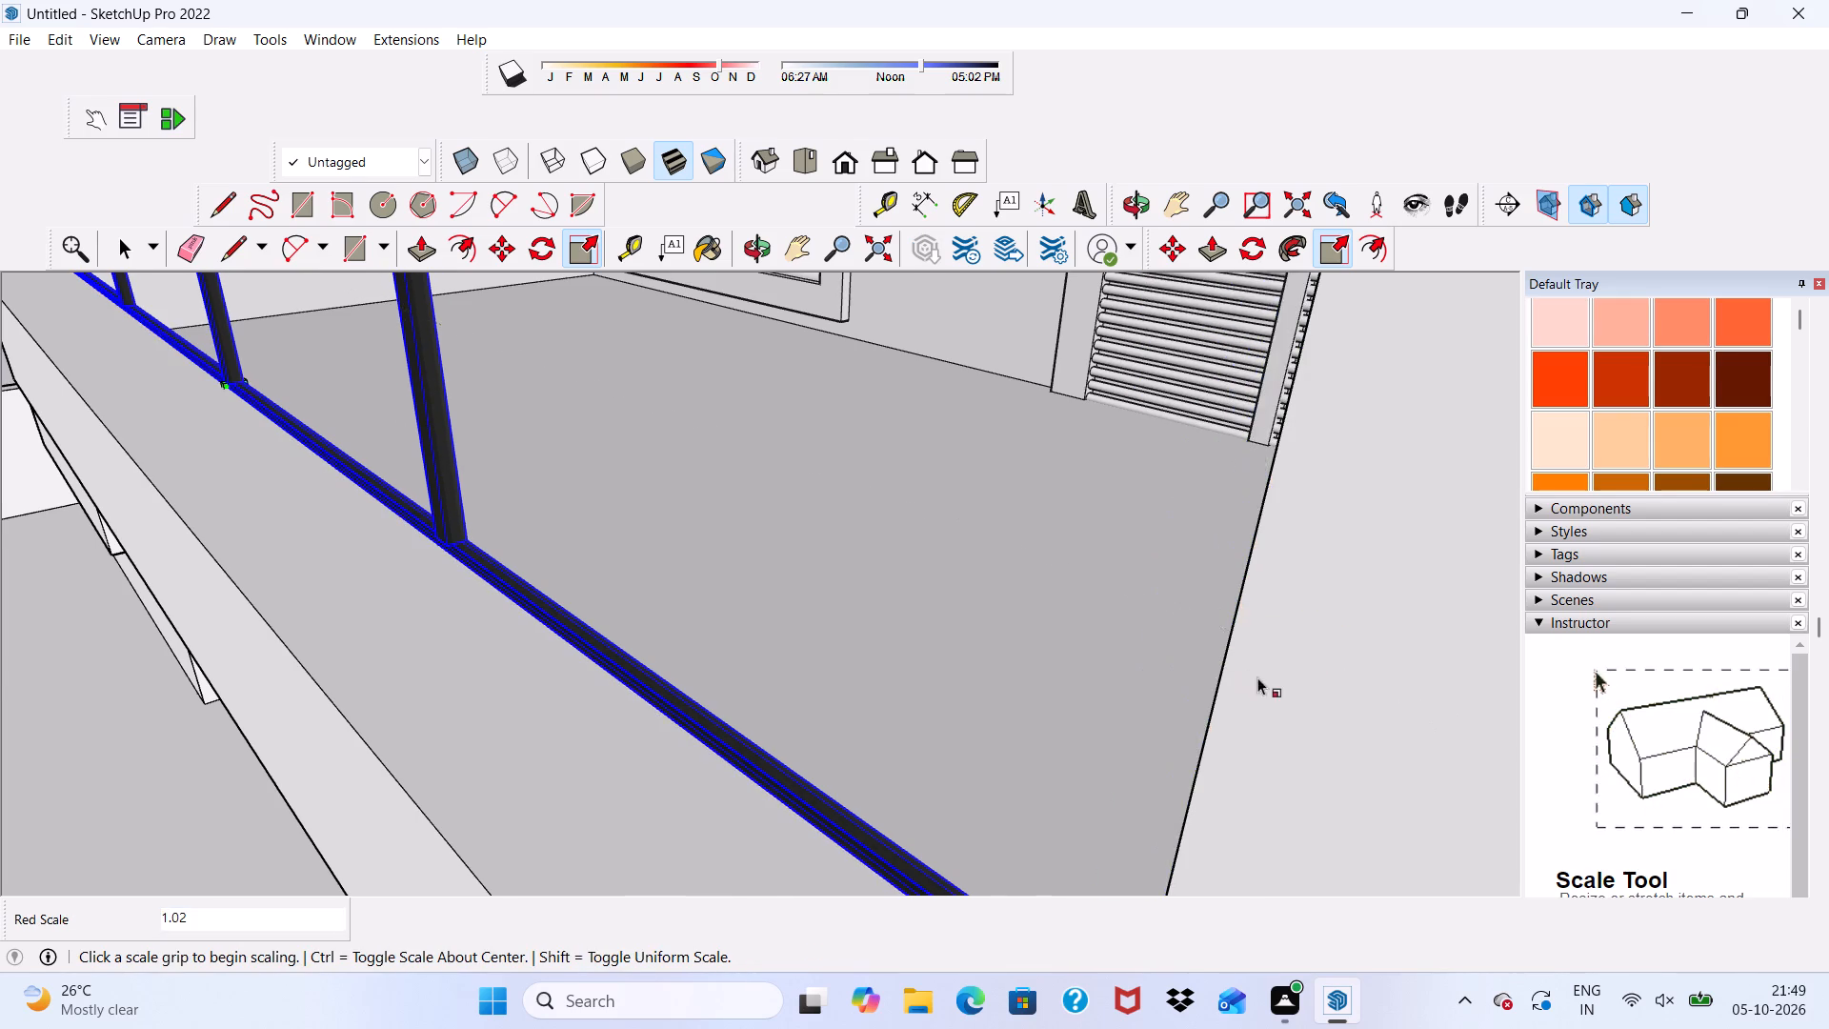
scroll(871, 569, "down", 10)
Extend the glass wall's free end slightly further toward the side wall with a red-axis scale of about 1.01.
middle_click_drag(650, 510, 893, 485)
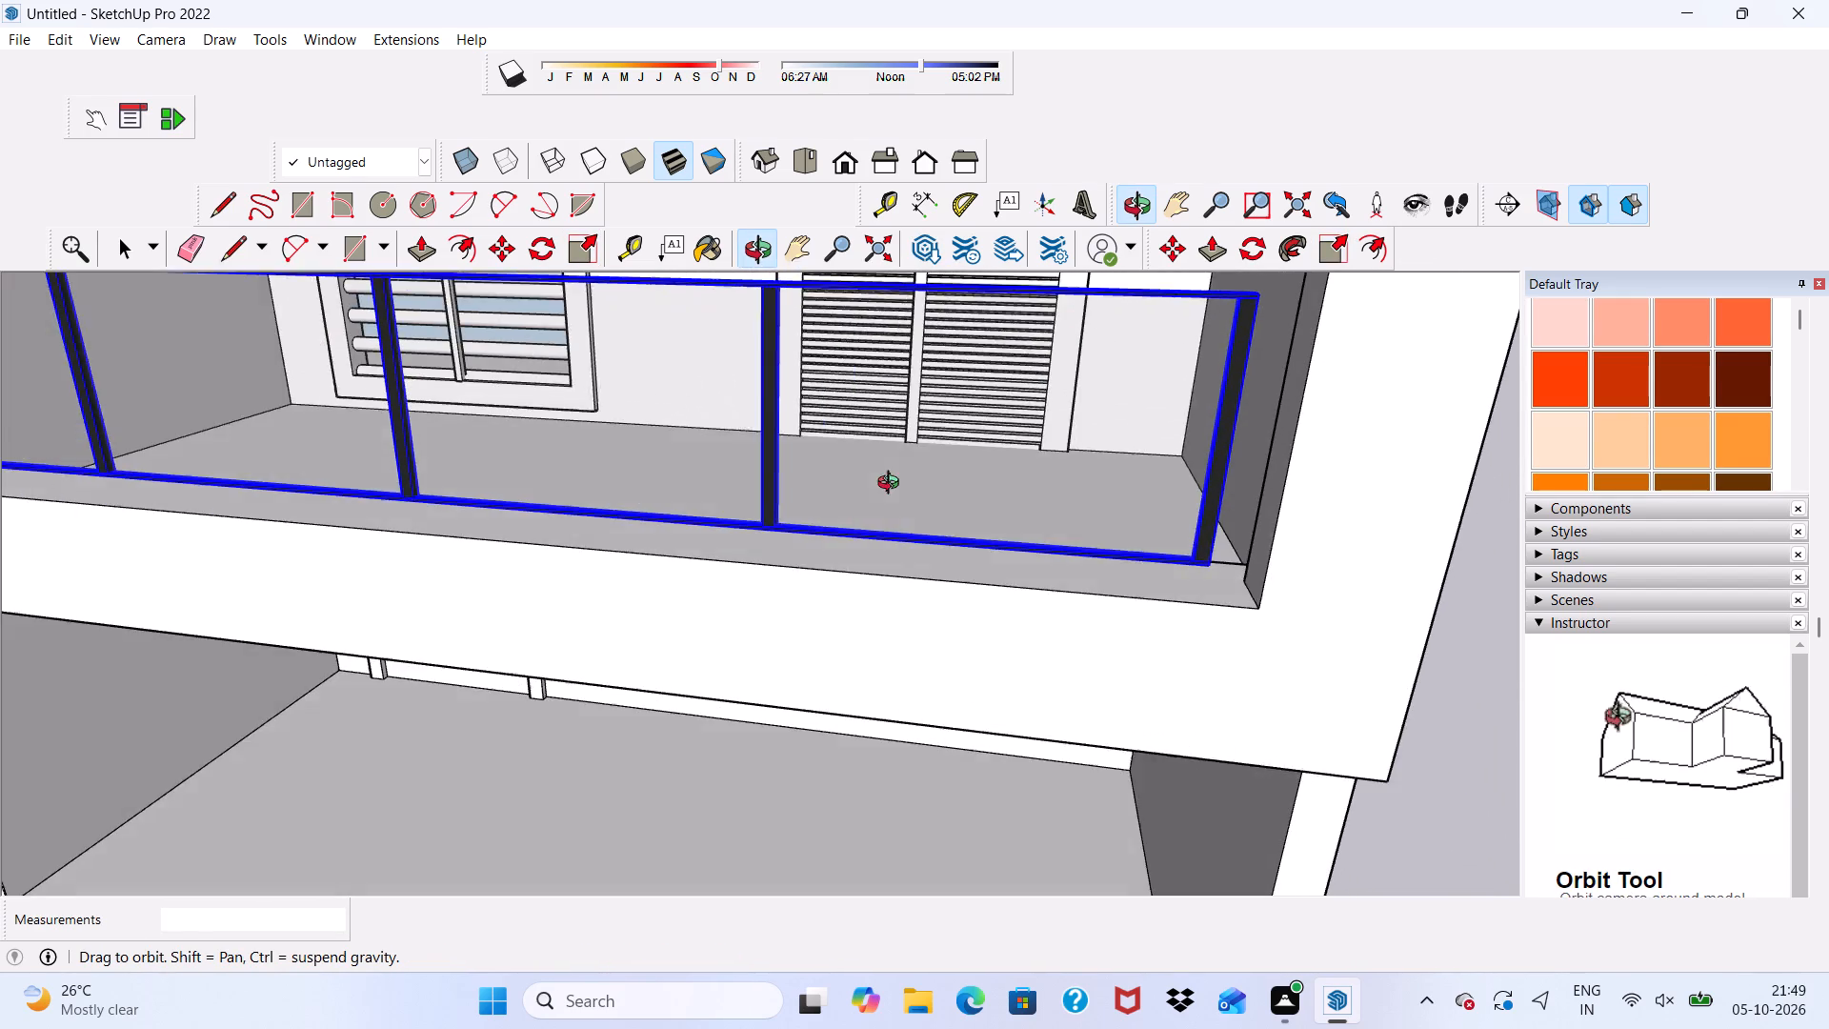
middle_click_drag(893, 485, 897, 487)
scroll(1132, 480, "up", 5)
middle_click_drag(1224, 439, 1085, 504)
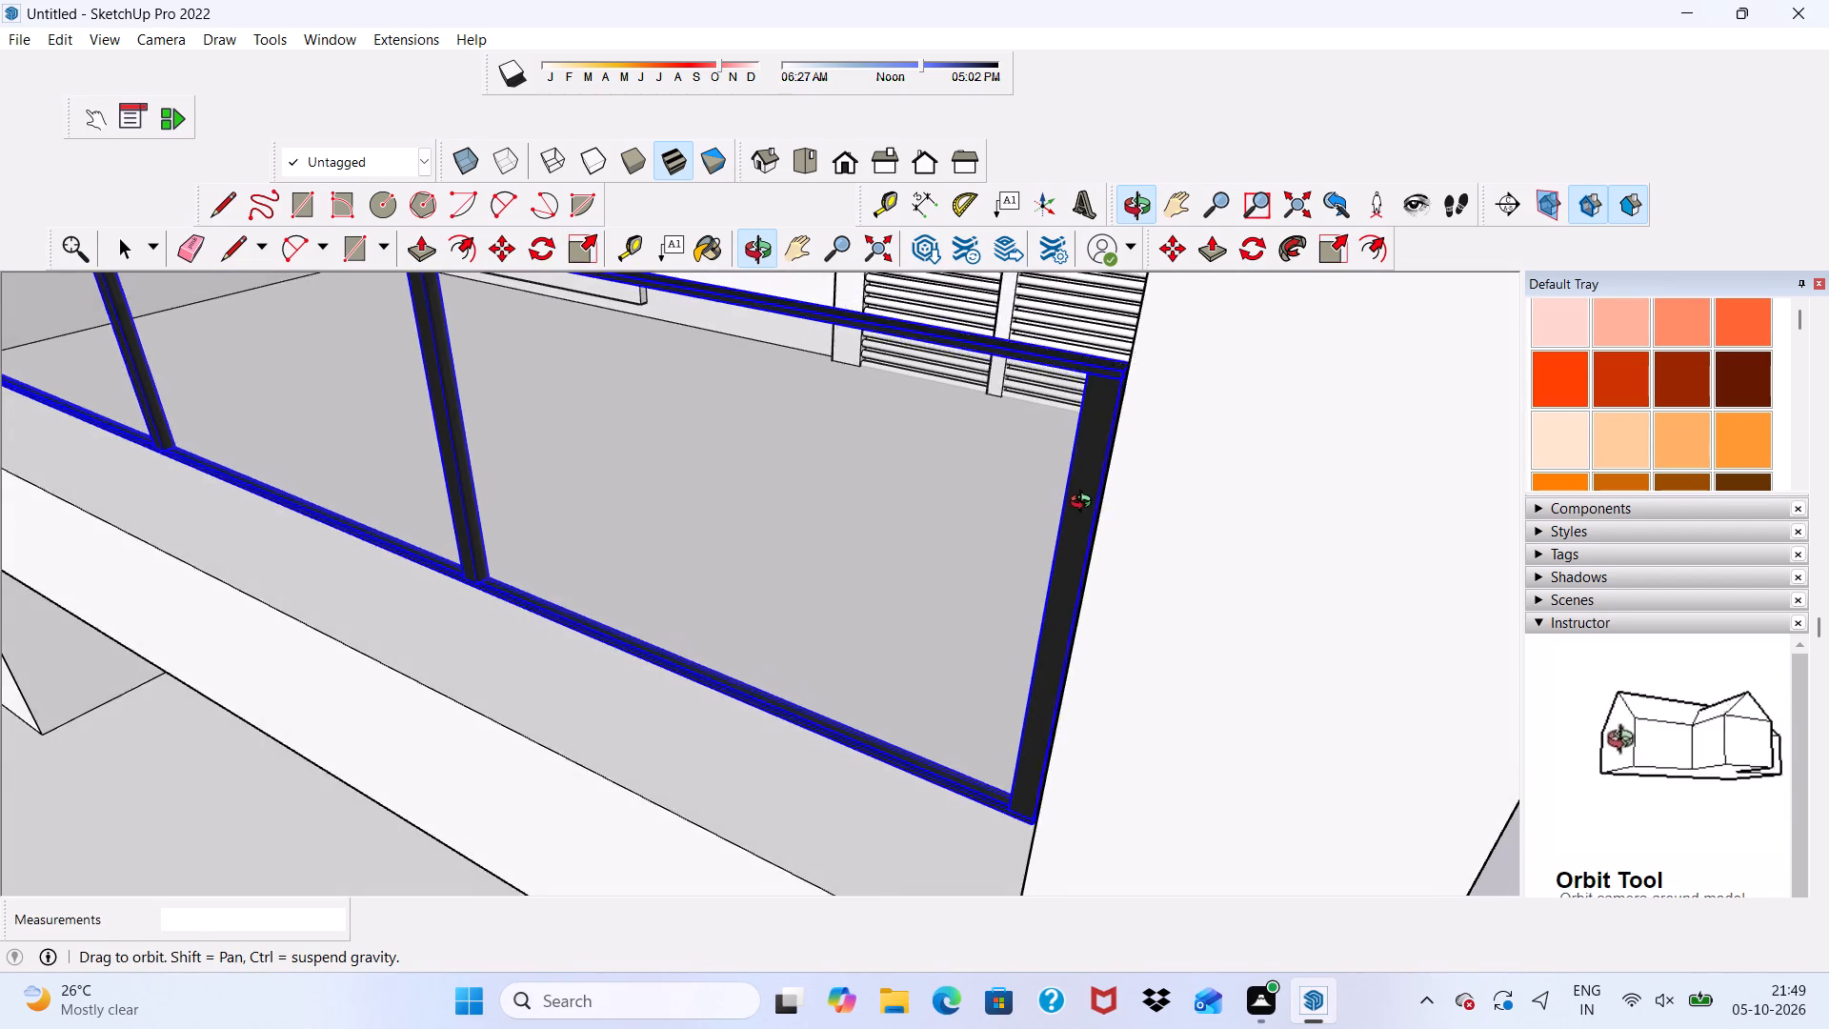
middle_click_drag(1085, 504, 1104, 555)
scroll(1104, 555, "up", 4)
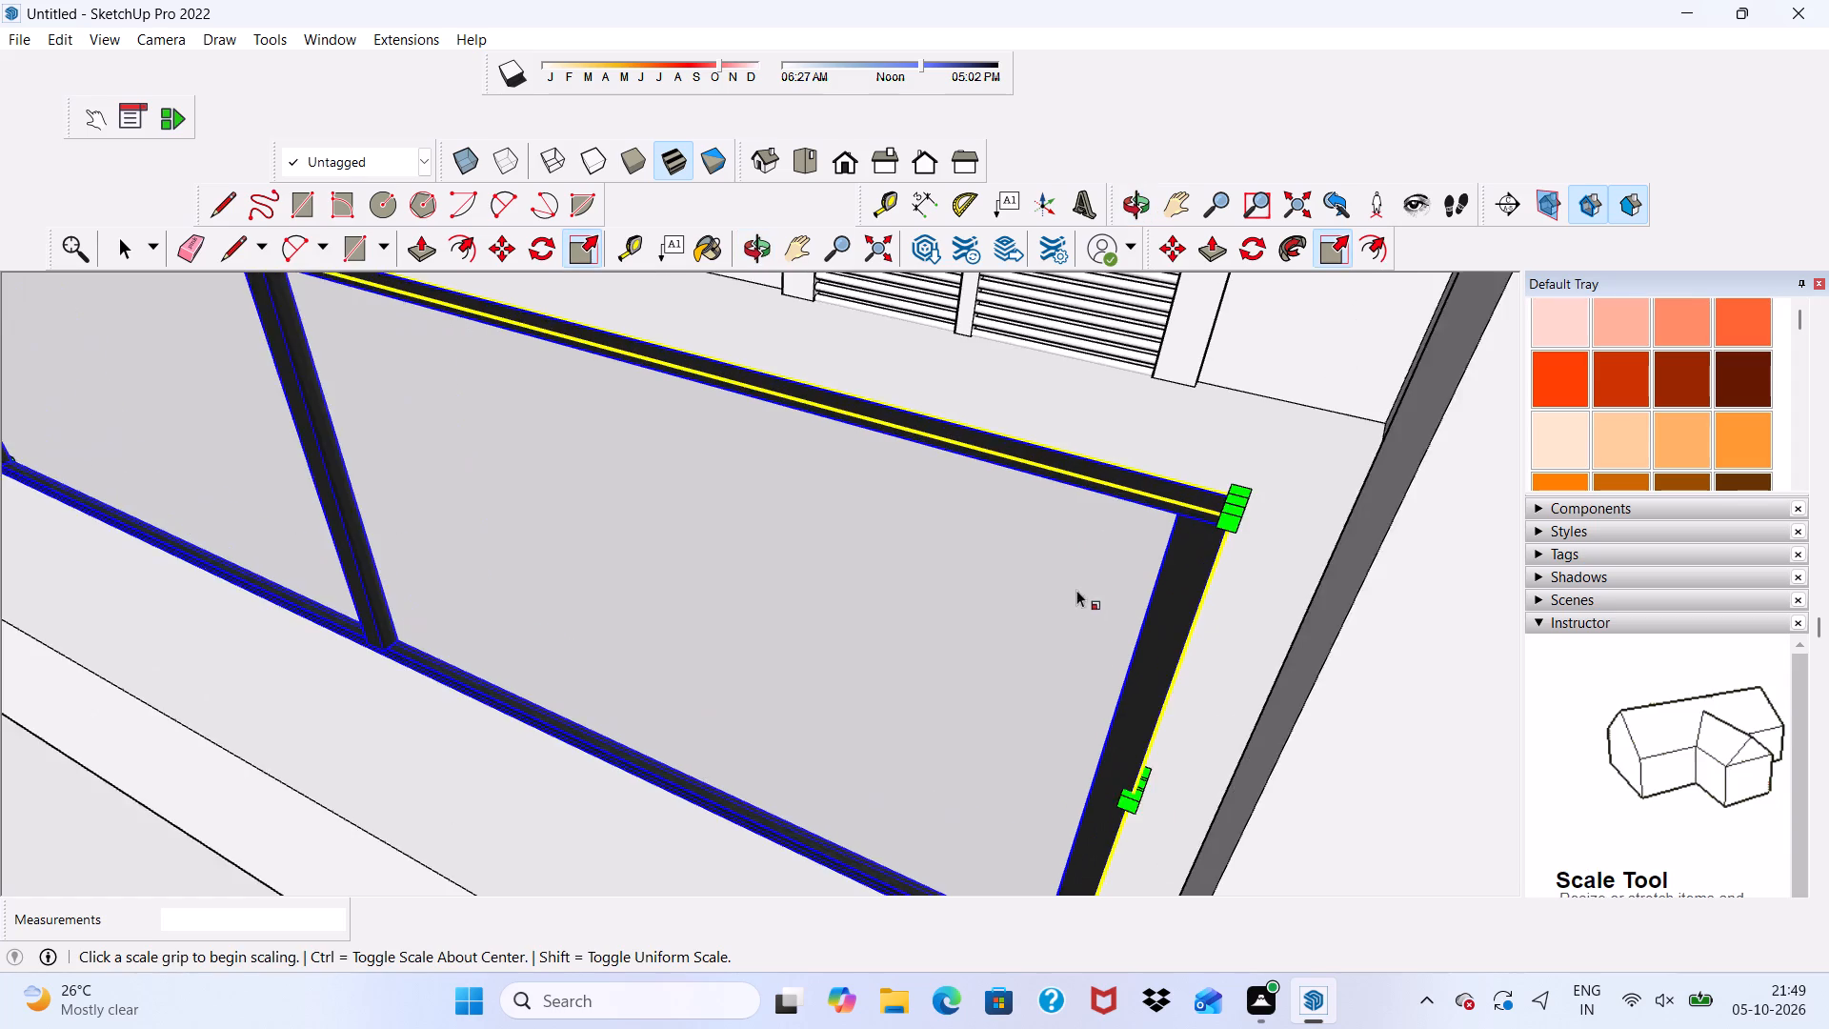
scroll(1187, 771, "up", 4)
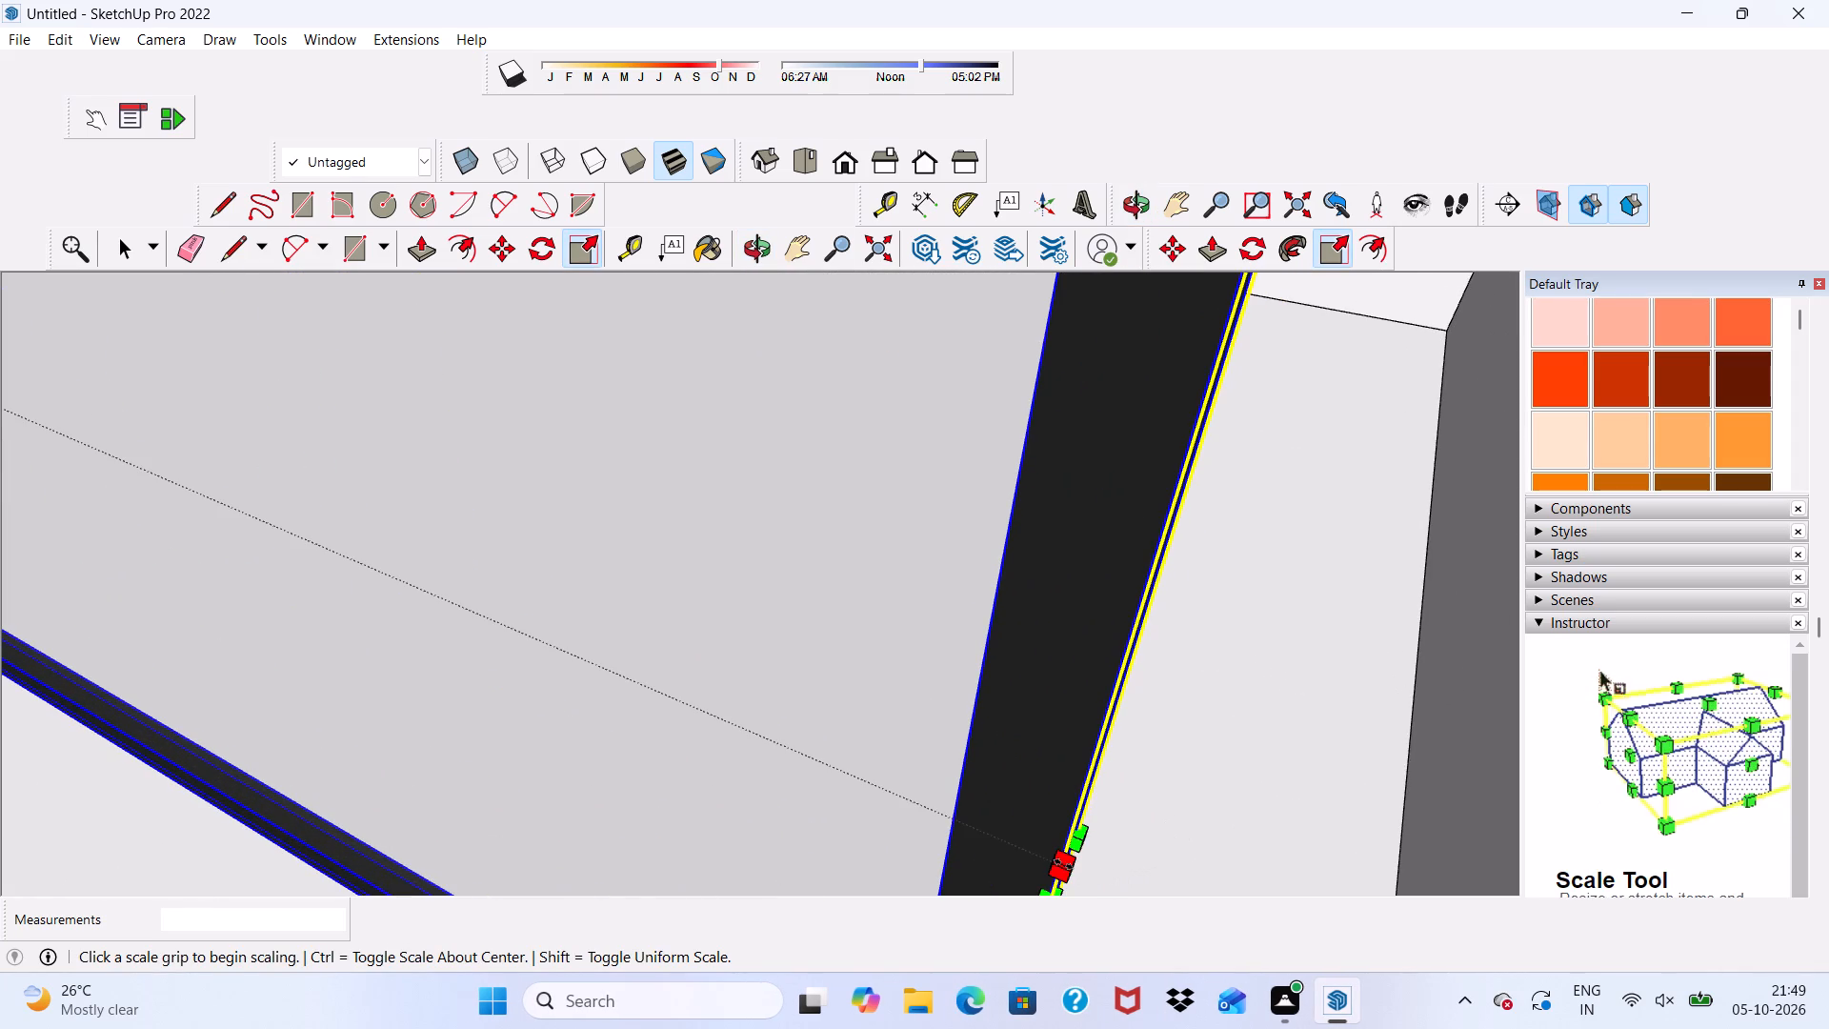
left_click_drag(1064, 862, 1525, 846)
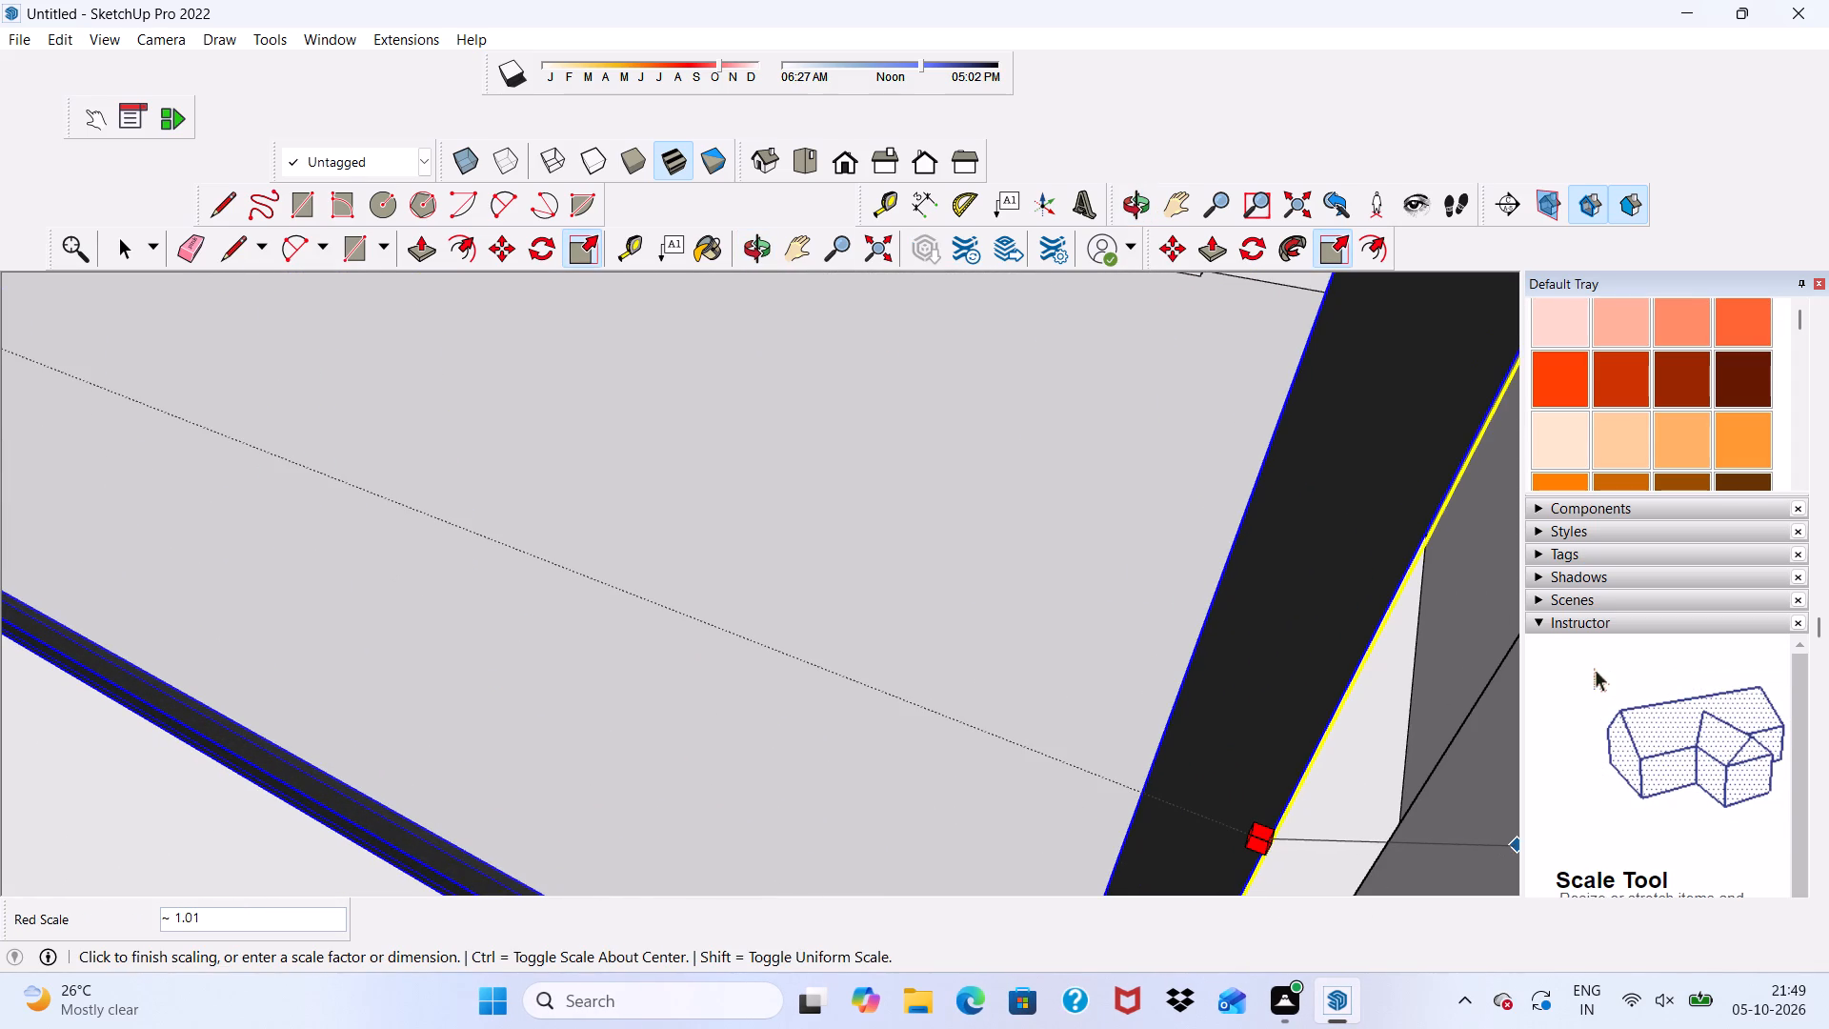
left_click_drag(1525, 846, 1521, 849)
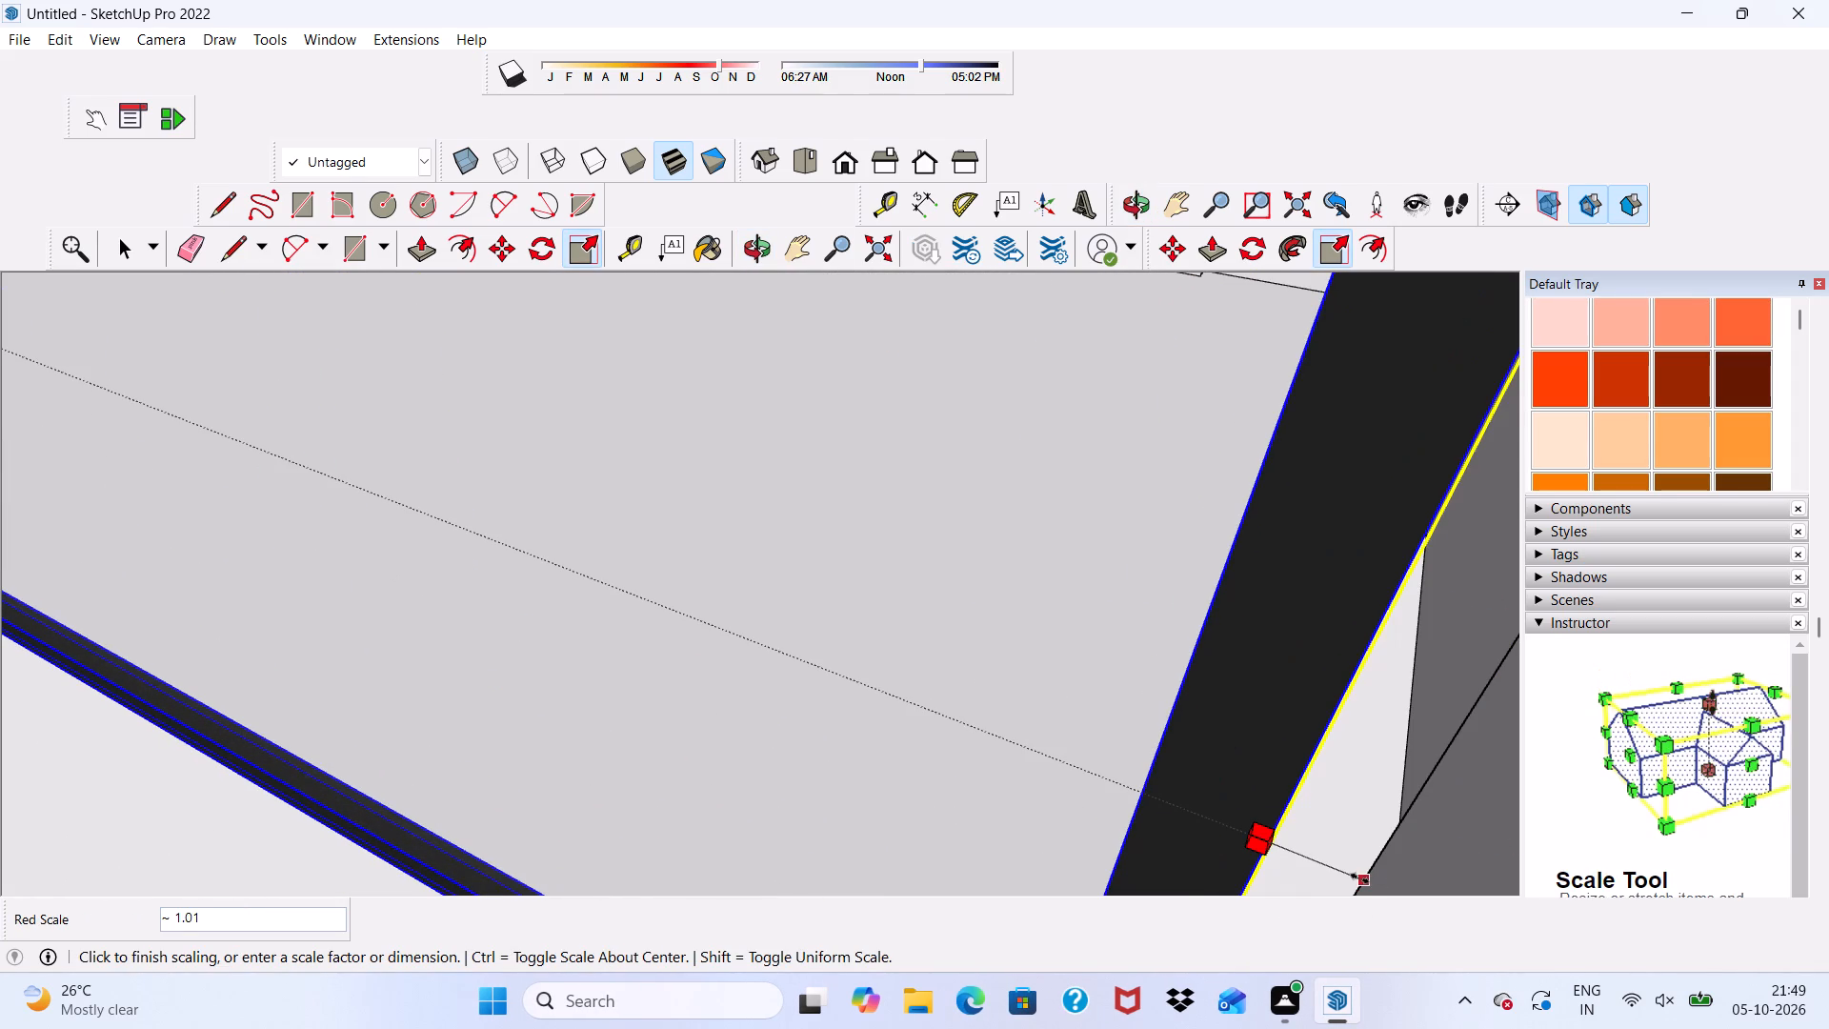
left_click_drag(1360, 878, 1448, 878)
scroll(1369, 903, "up", 2)
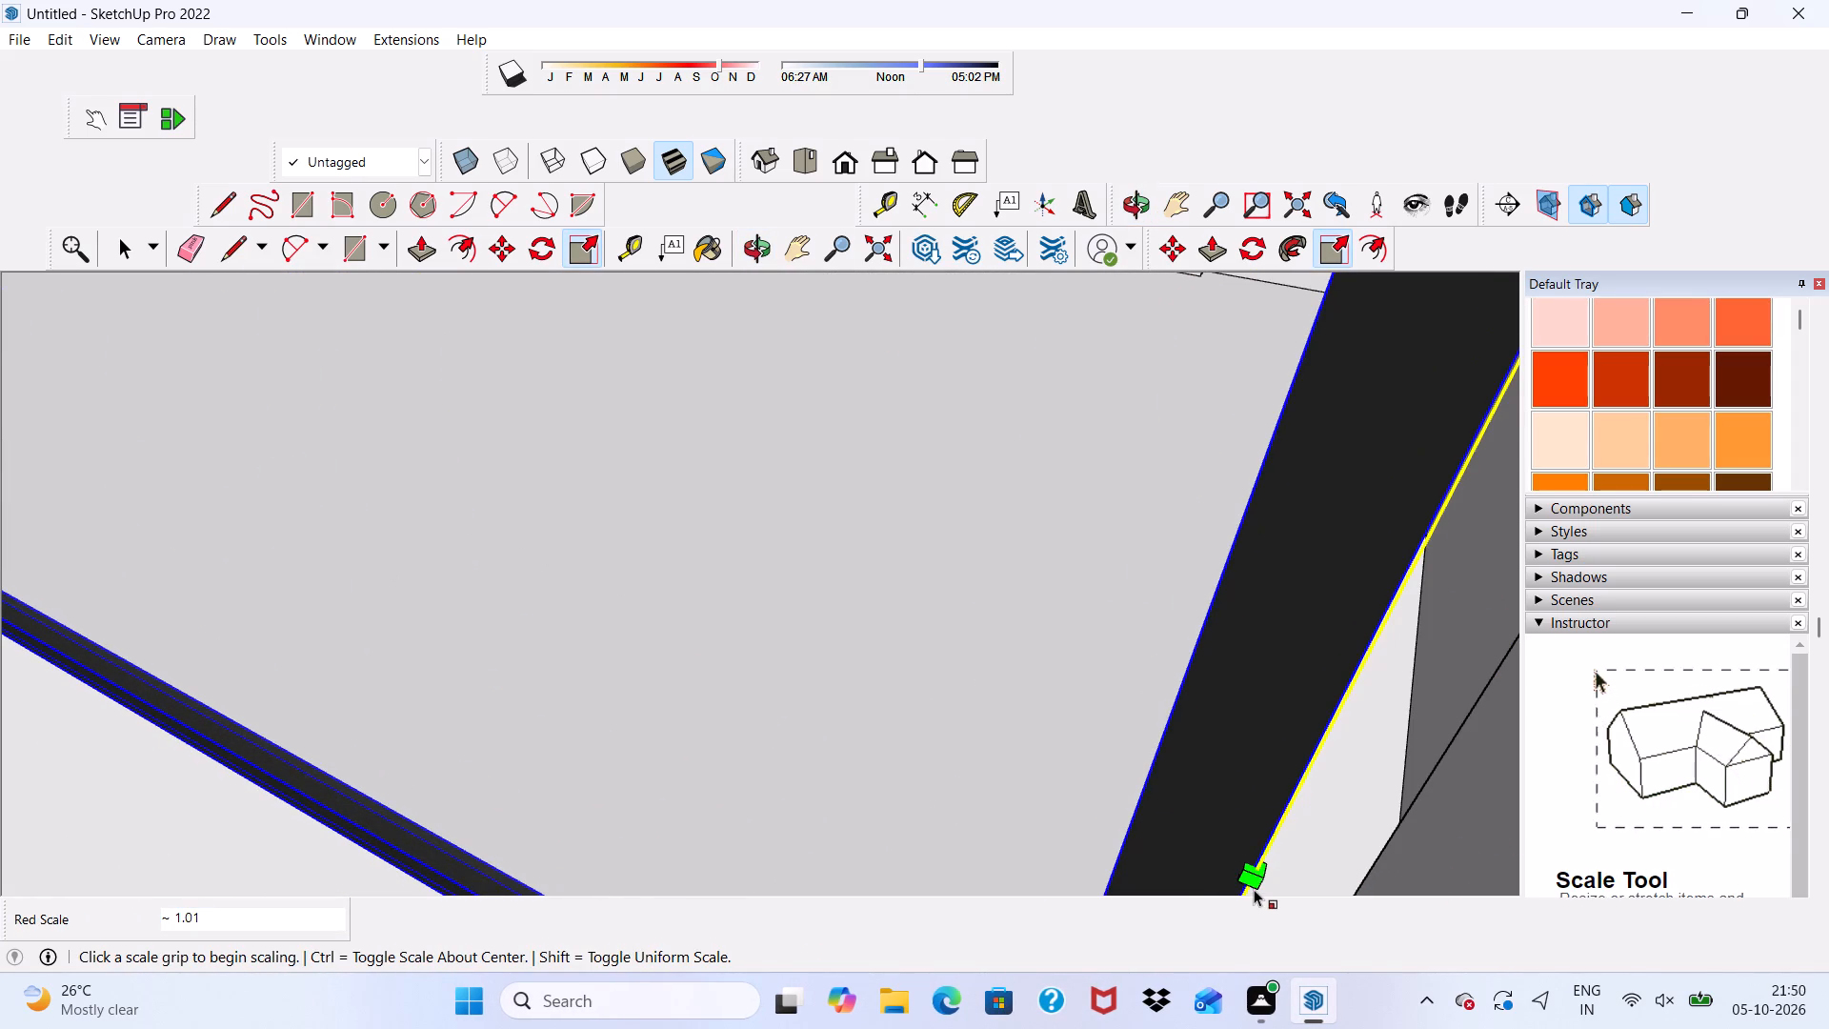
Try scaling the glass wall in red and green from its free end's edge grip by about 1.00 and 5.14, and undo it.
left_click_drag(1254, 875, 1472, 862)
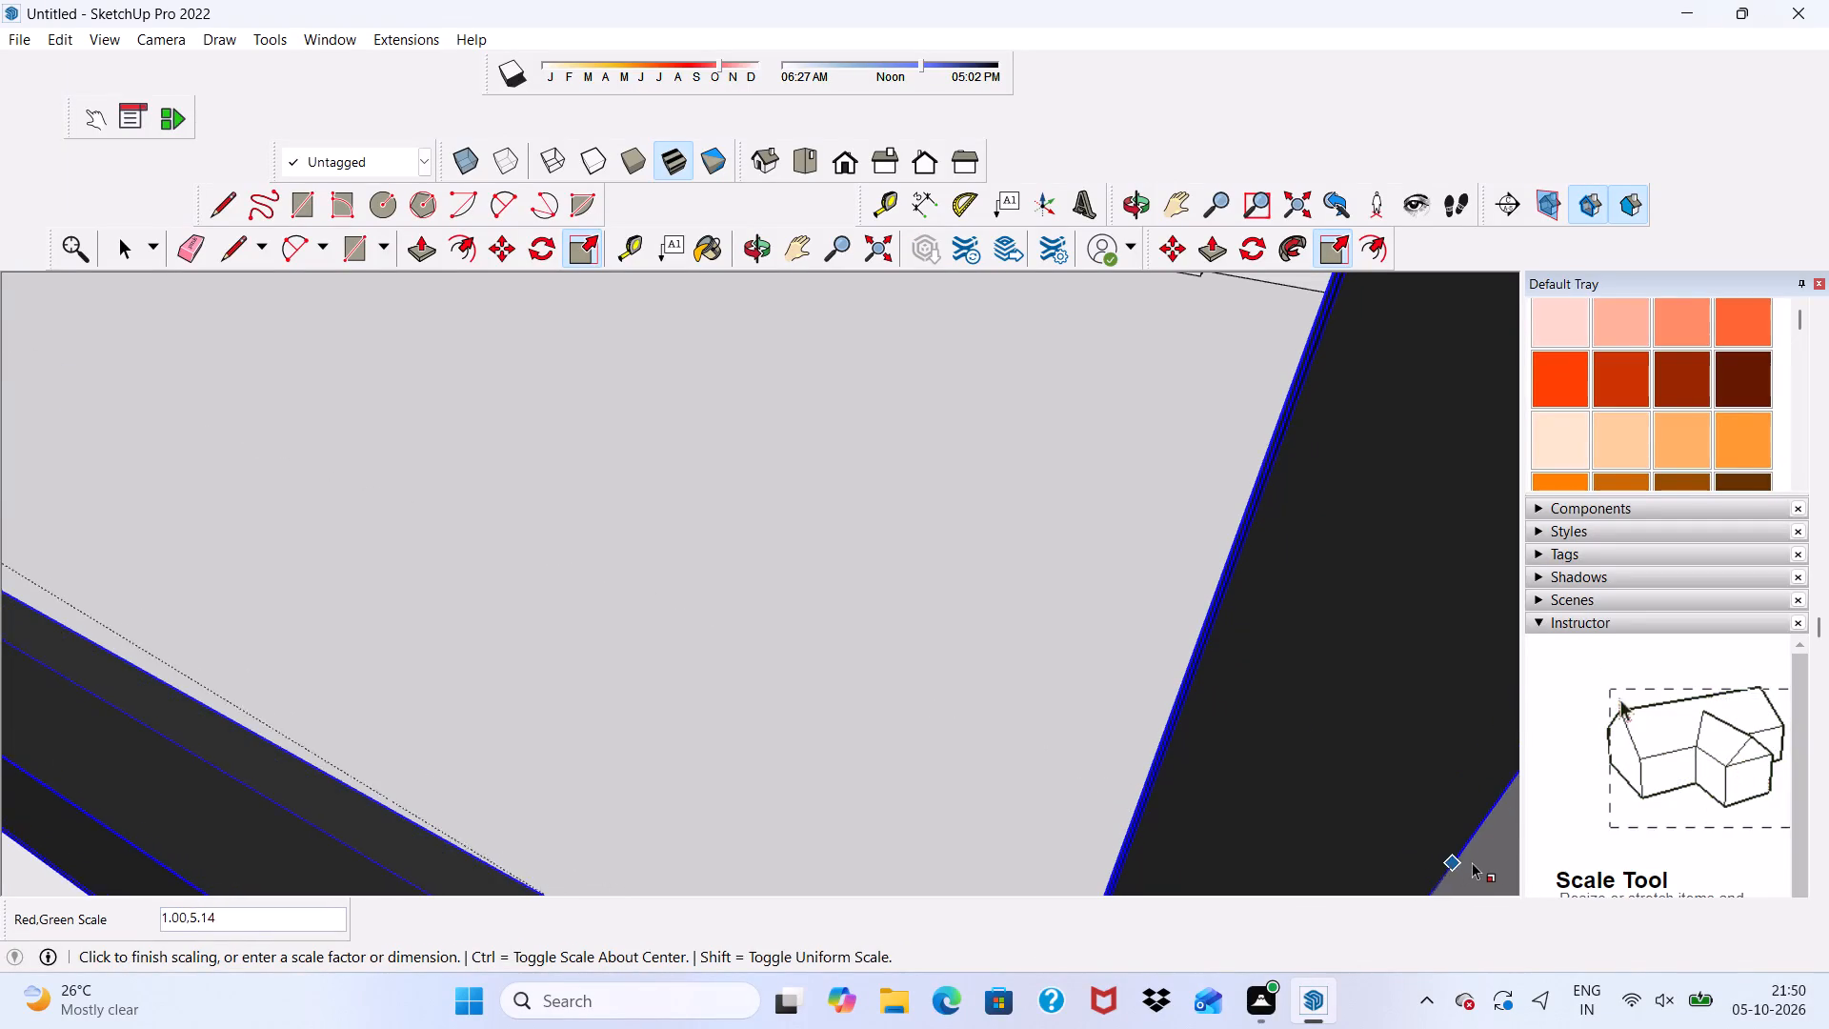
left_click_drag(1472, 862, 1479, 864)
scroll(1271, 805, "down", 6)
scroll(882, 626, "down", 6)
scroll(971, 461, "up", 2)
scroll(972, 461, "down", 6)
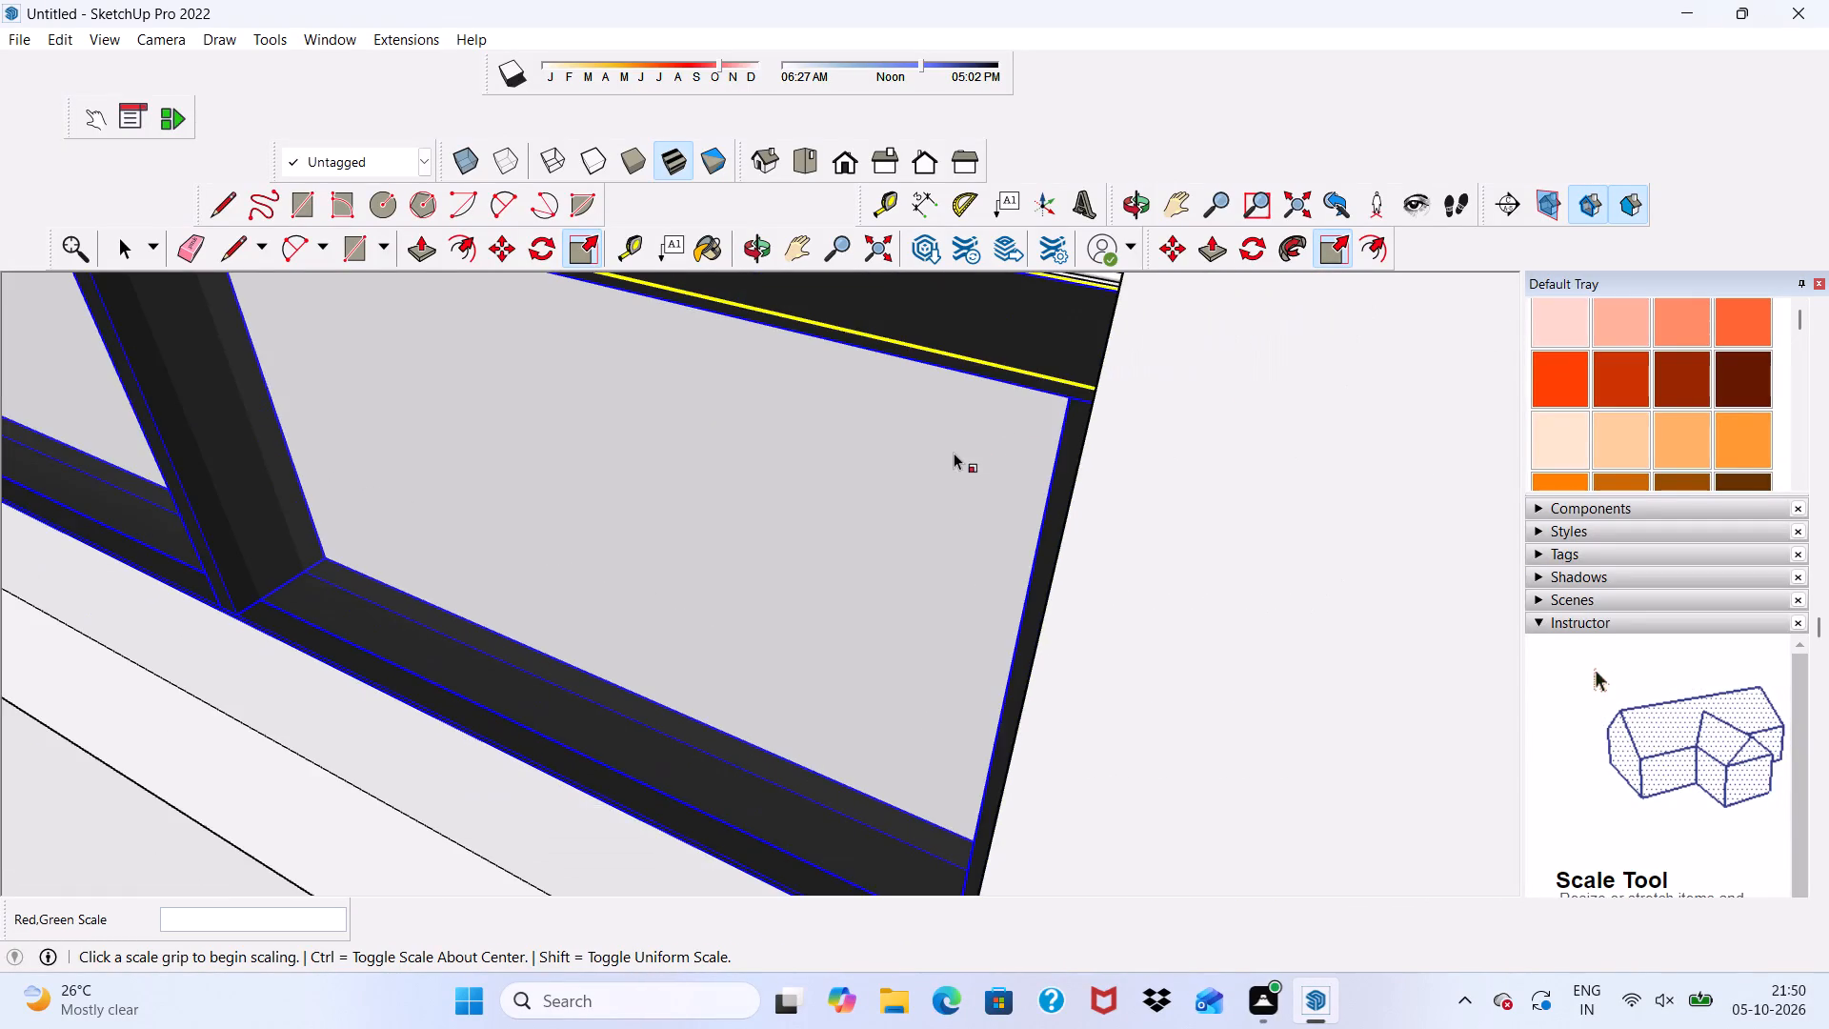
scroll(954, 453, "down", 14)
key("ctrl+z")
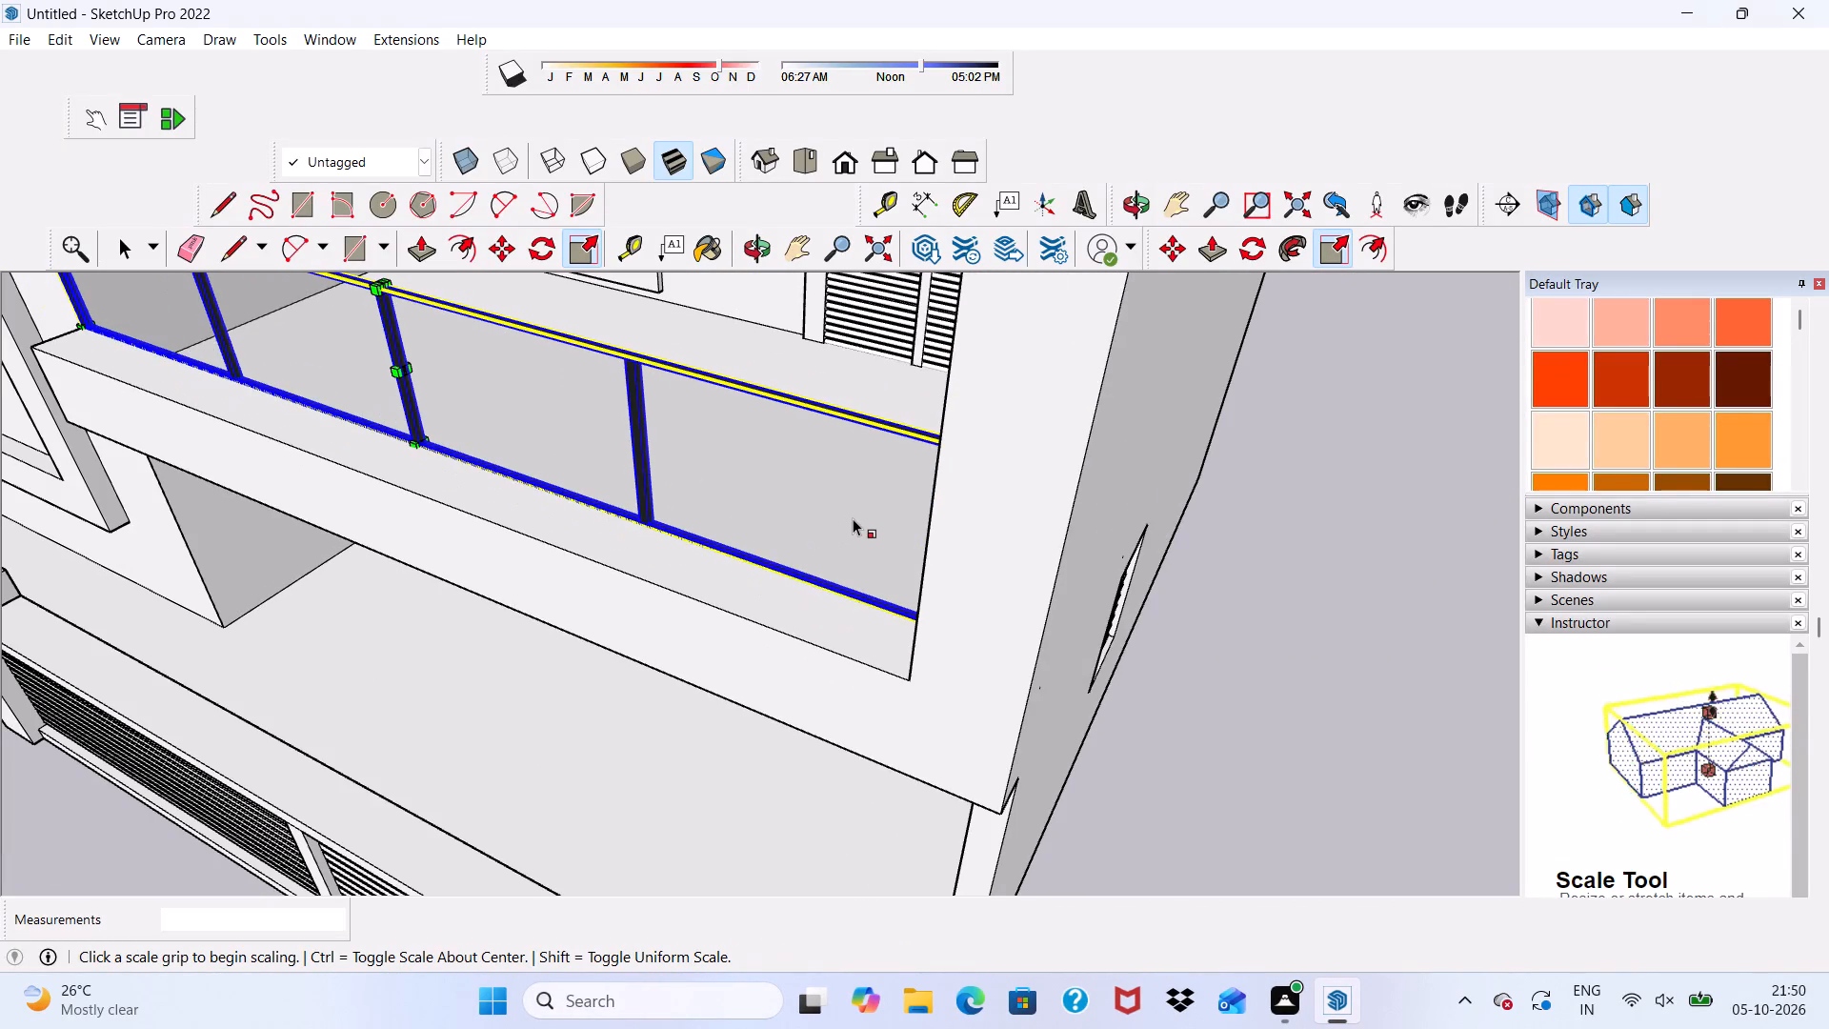
Examine the glass wall's free end, top rail and end post against the balcony's side wall from several angles.
scroll(880, 494, "up", 5)
scroll(814, 524, "down", 1)
middle_click_drag(813, 522, 1164, 457)
scroll(1352, 371, "up", 5)
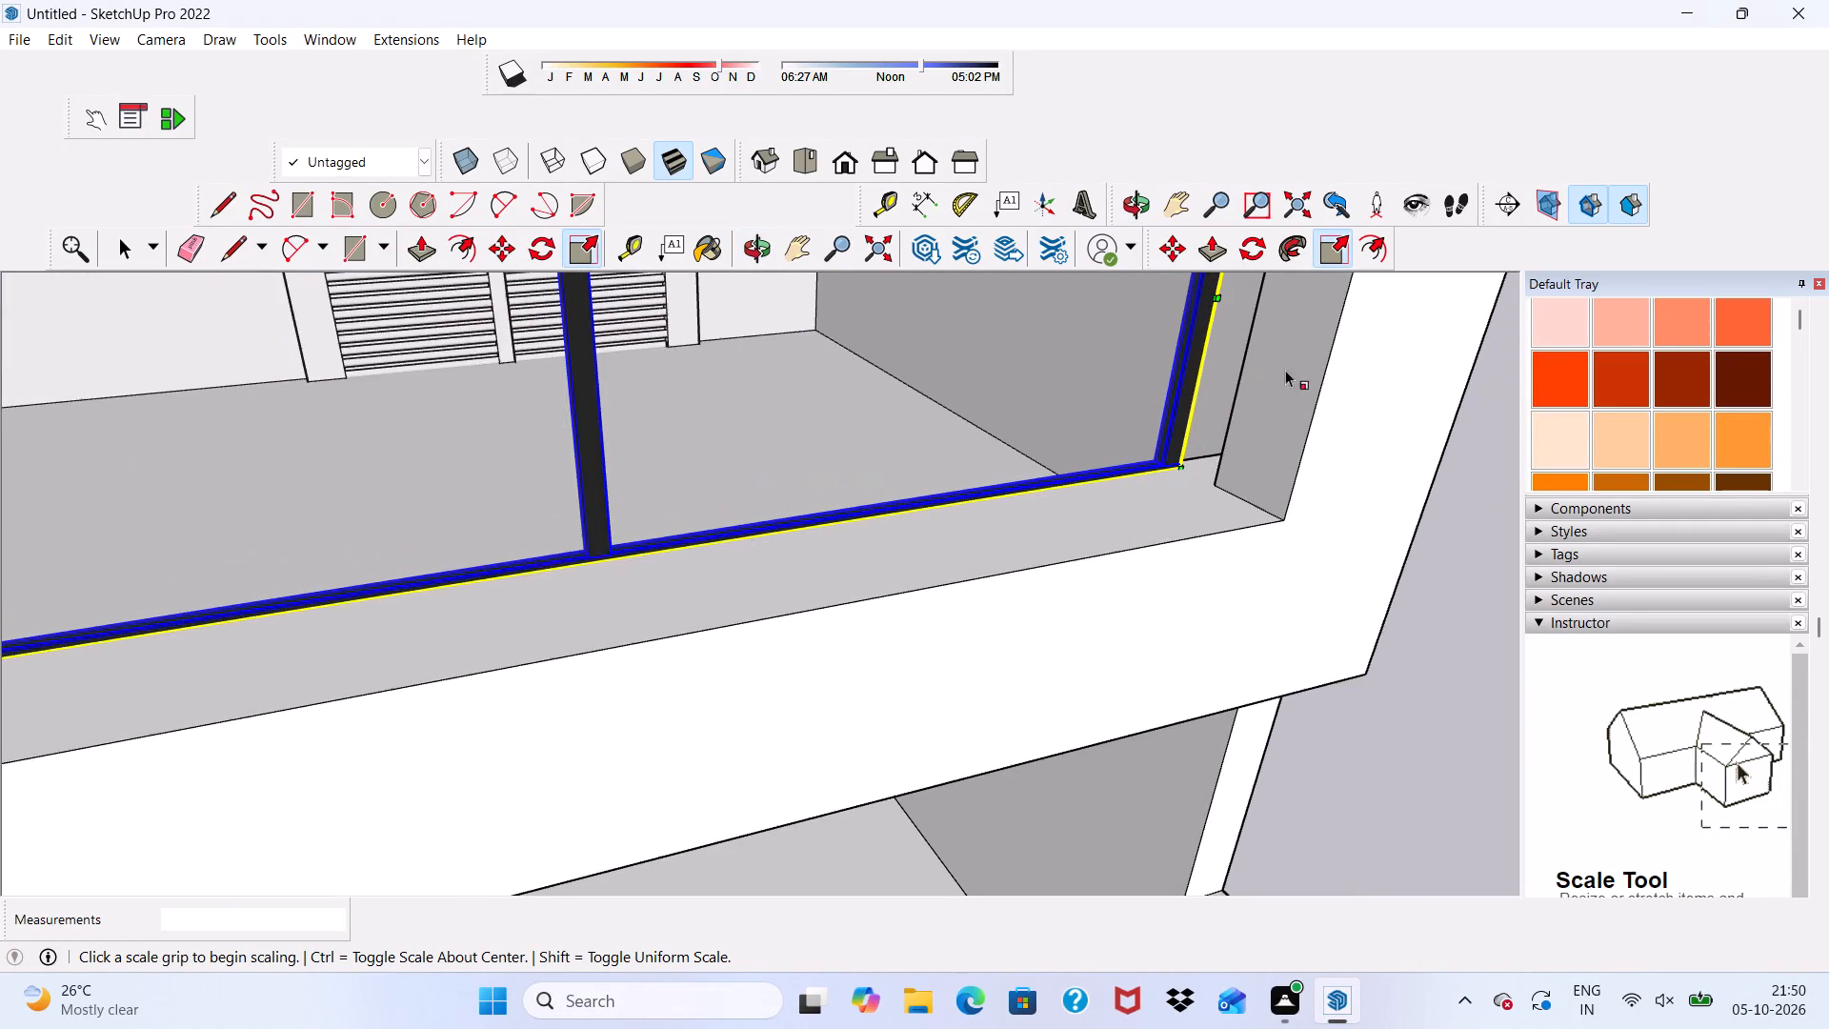
scroll(1219, 307, "up", 1)
scroll(1219, 303, "down", 1)
middle_click_drag(1219, 303, 1154, 439)
scroll(1159, 527, "up", 5)
middle_click_drag(1138, 694, 1089, 329)
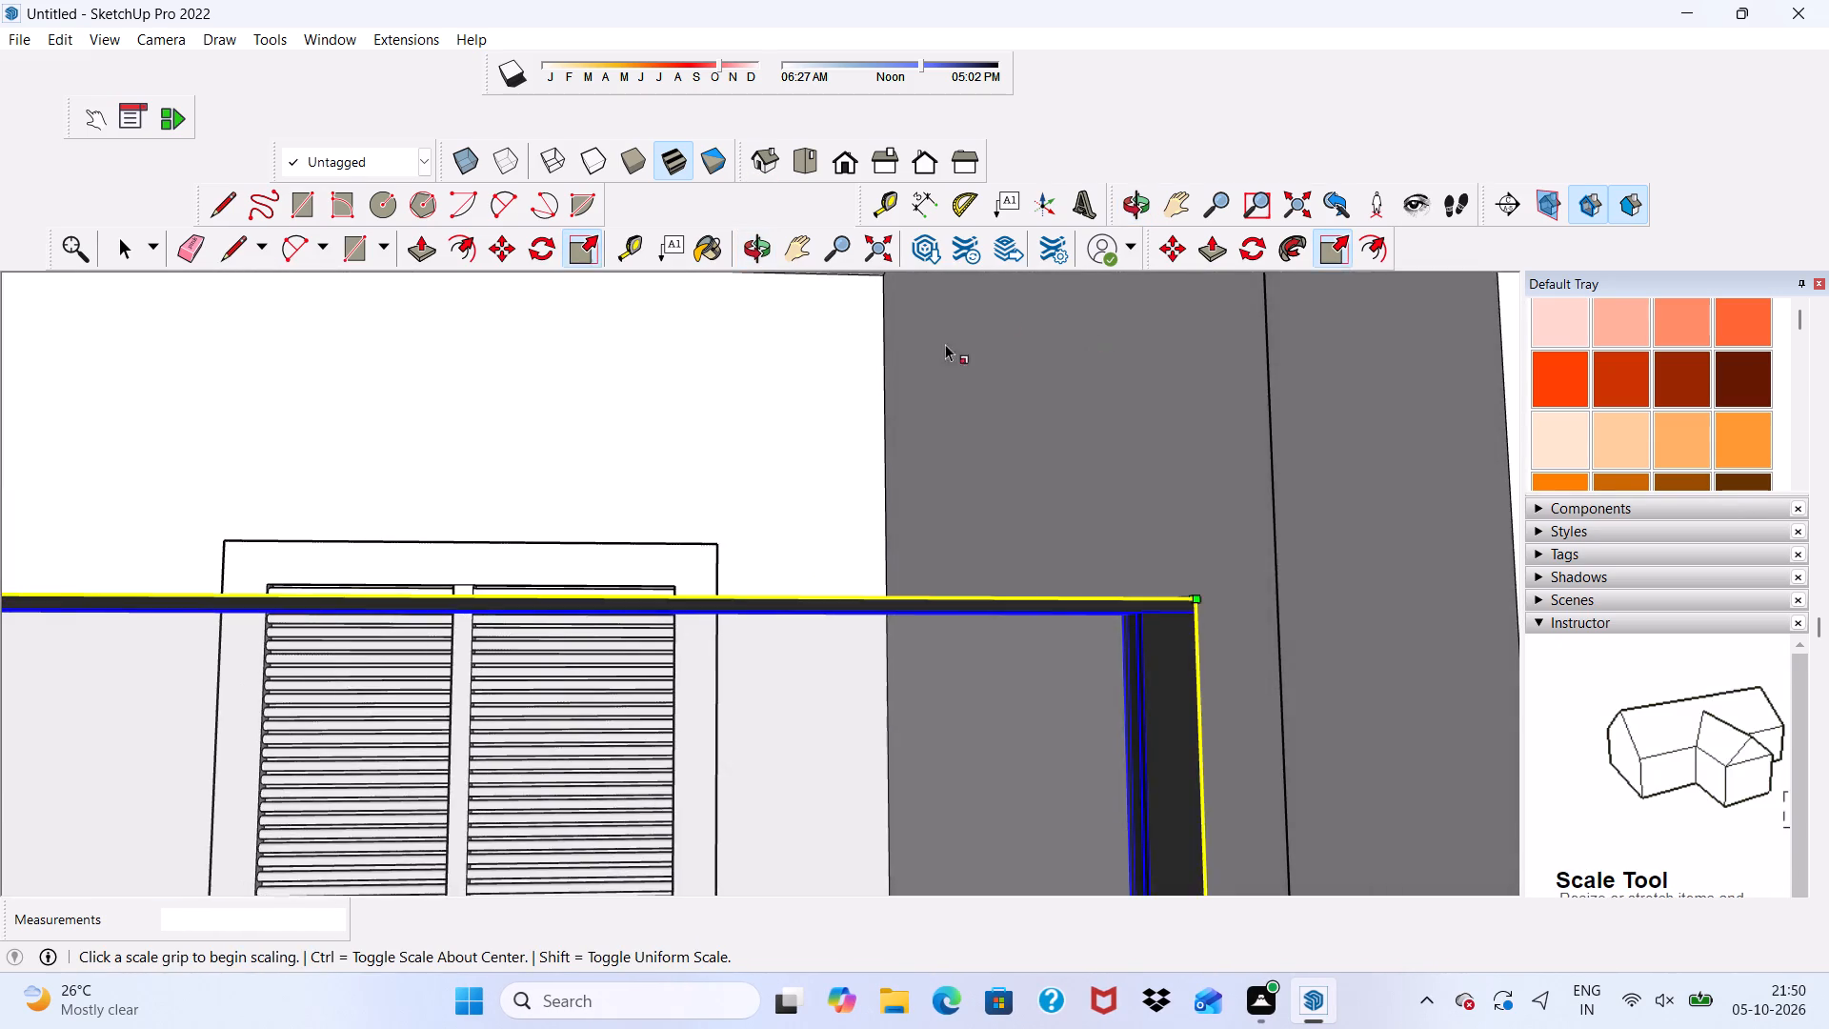
scroll(934, 364, "down", 1)
scroll(934, 366, "up", 1)
scroll(934, 367, "down", 9)
middle_click_drag(996, 495, 854, 586)
scroll(851, 603, "up", 5)
scroll(553, 696, "up", 6)
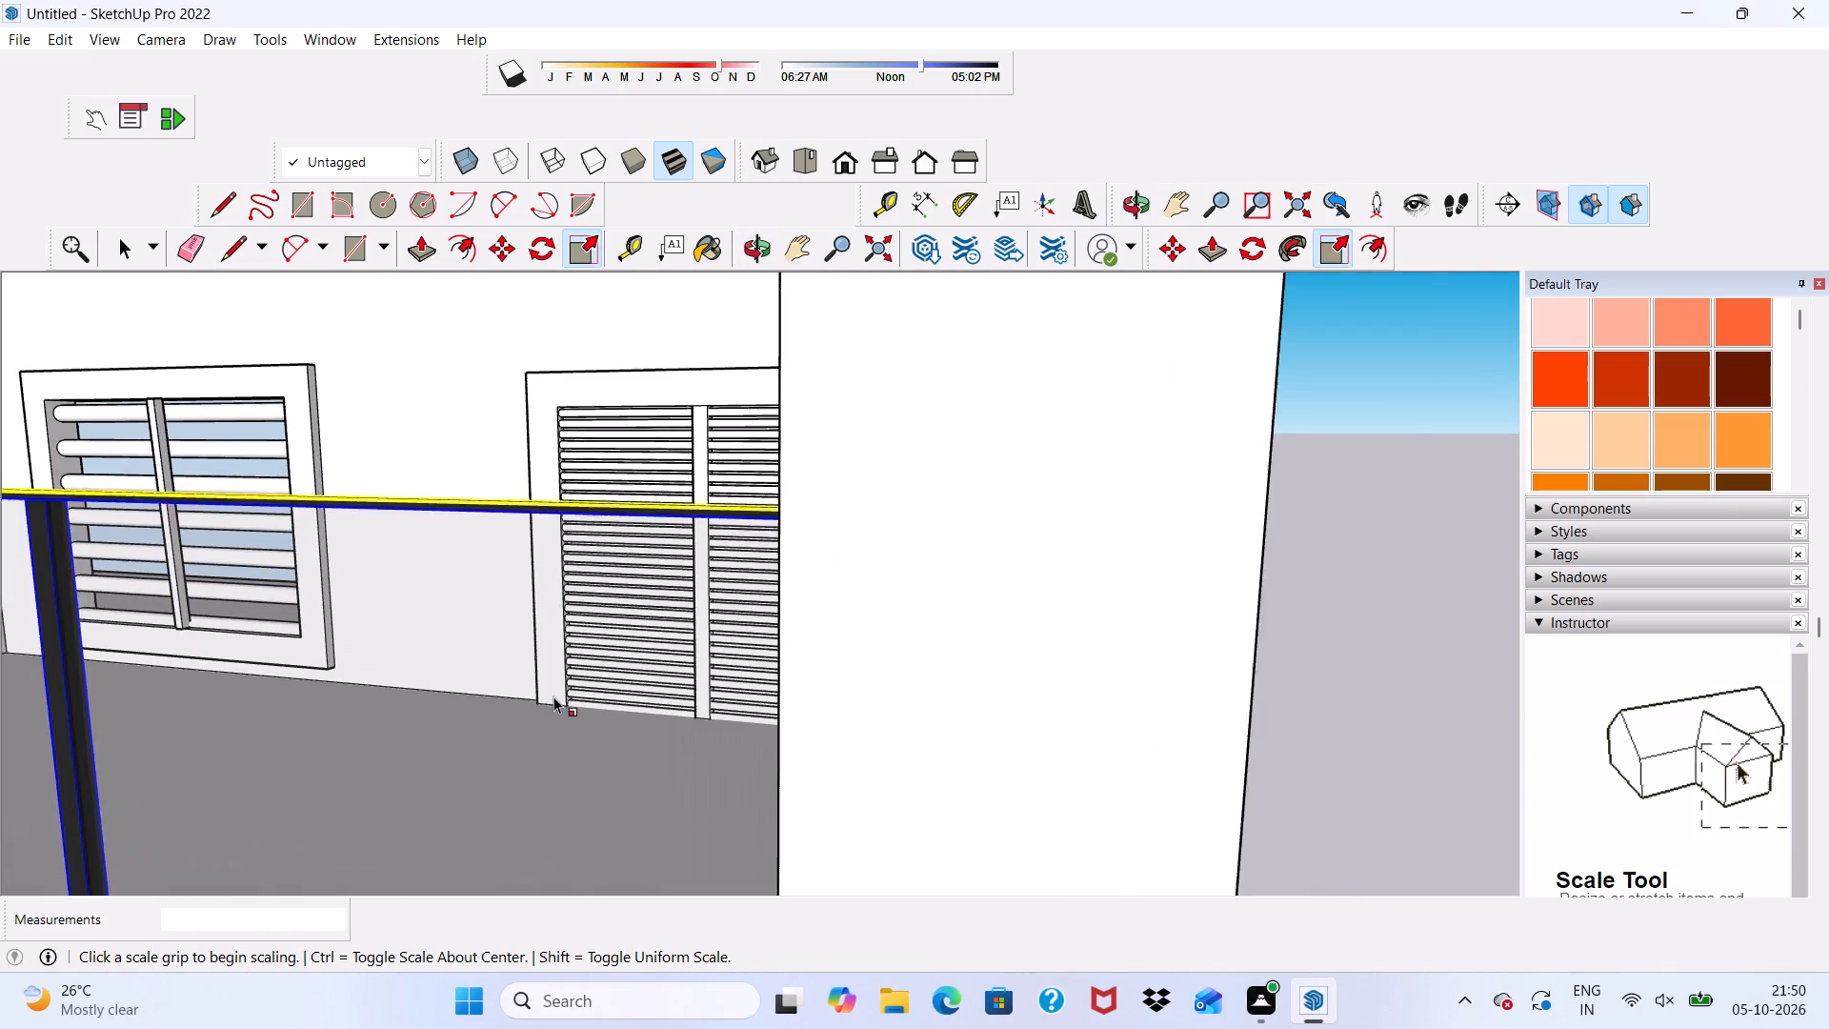
scroll(741, 624, "down", 1)
middle_click_drag(749, 626, 975, 571)
middle_click_drag(980, 584, 981, 599)
scroll(976, 627, "up", 5)
scroll(782, 720, "up", 4)
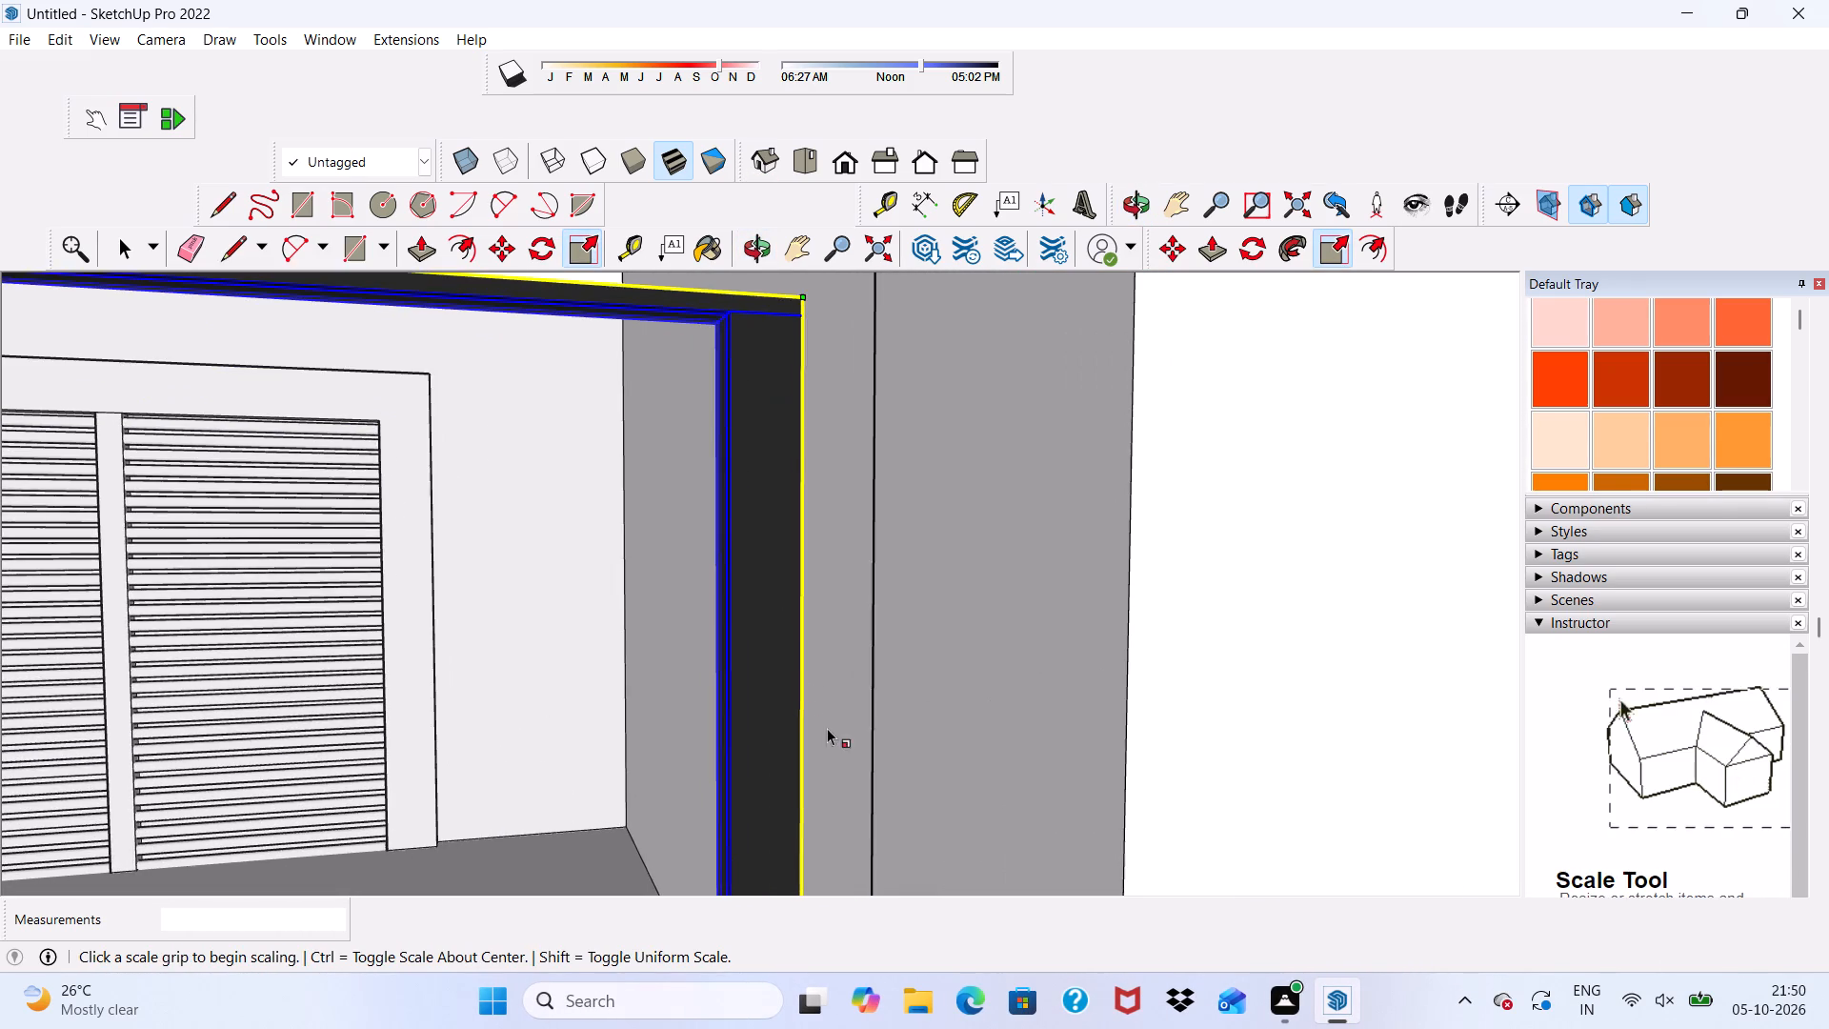
middle_click_drag(829, 729, 661, 381)
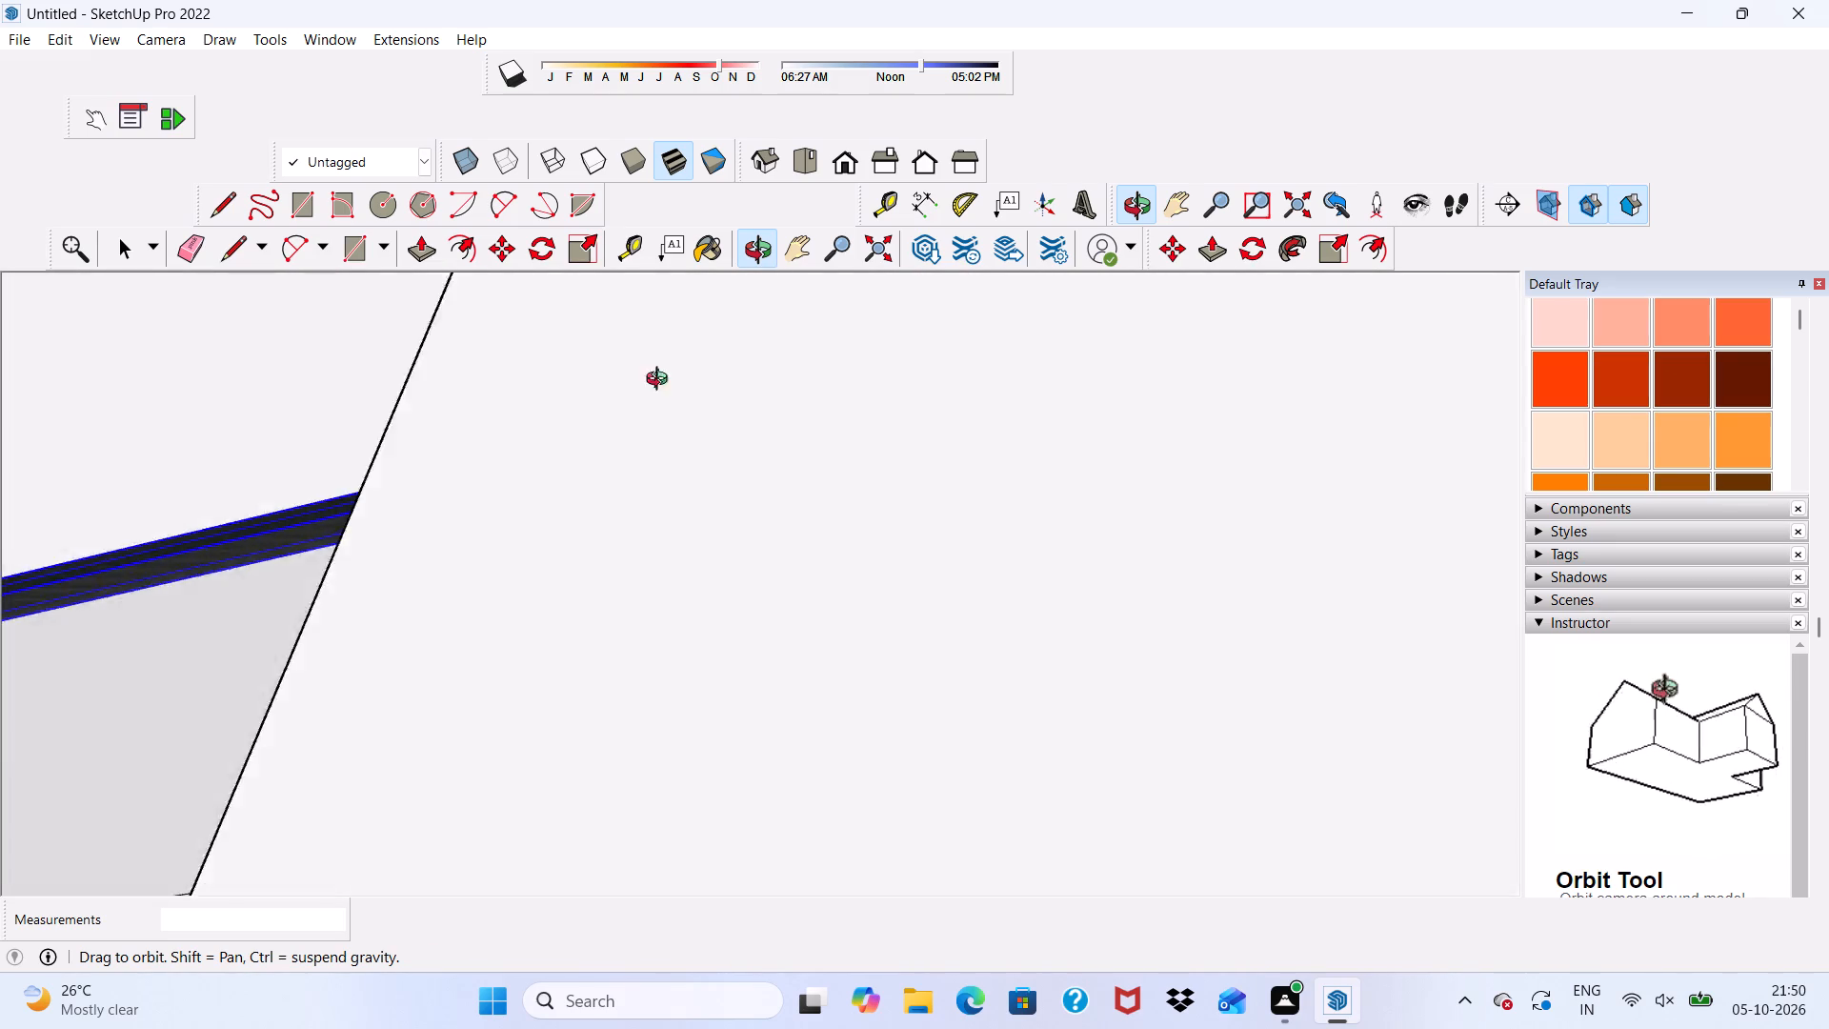
middle_click_drag(661, 381, 836, 396)
scroll(825, 409, "up", 1)
scroll(794, 418, "down", 9)
scroll(693, 373, "up", 1)
scroll(715, 378, "down", 1)
middle_click_drag(760, 393, 720, 628)
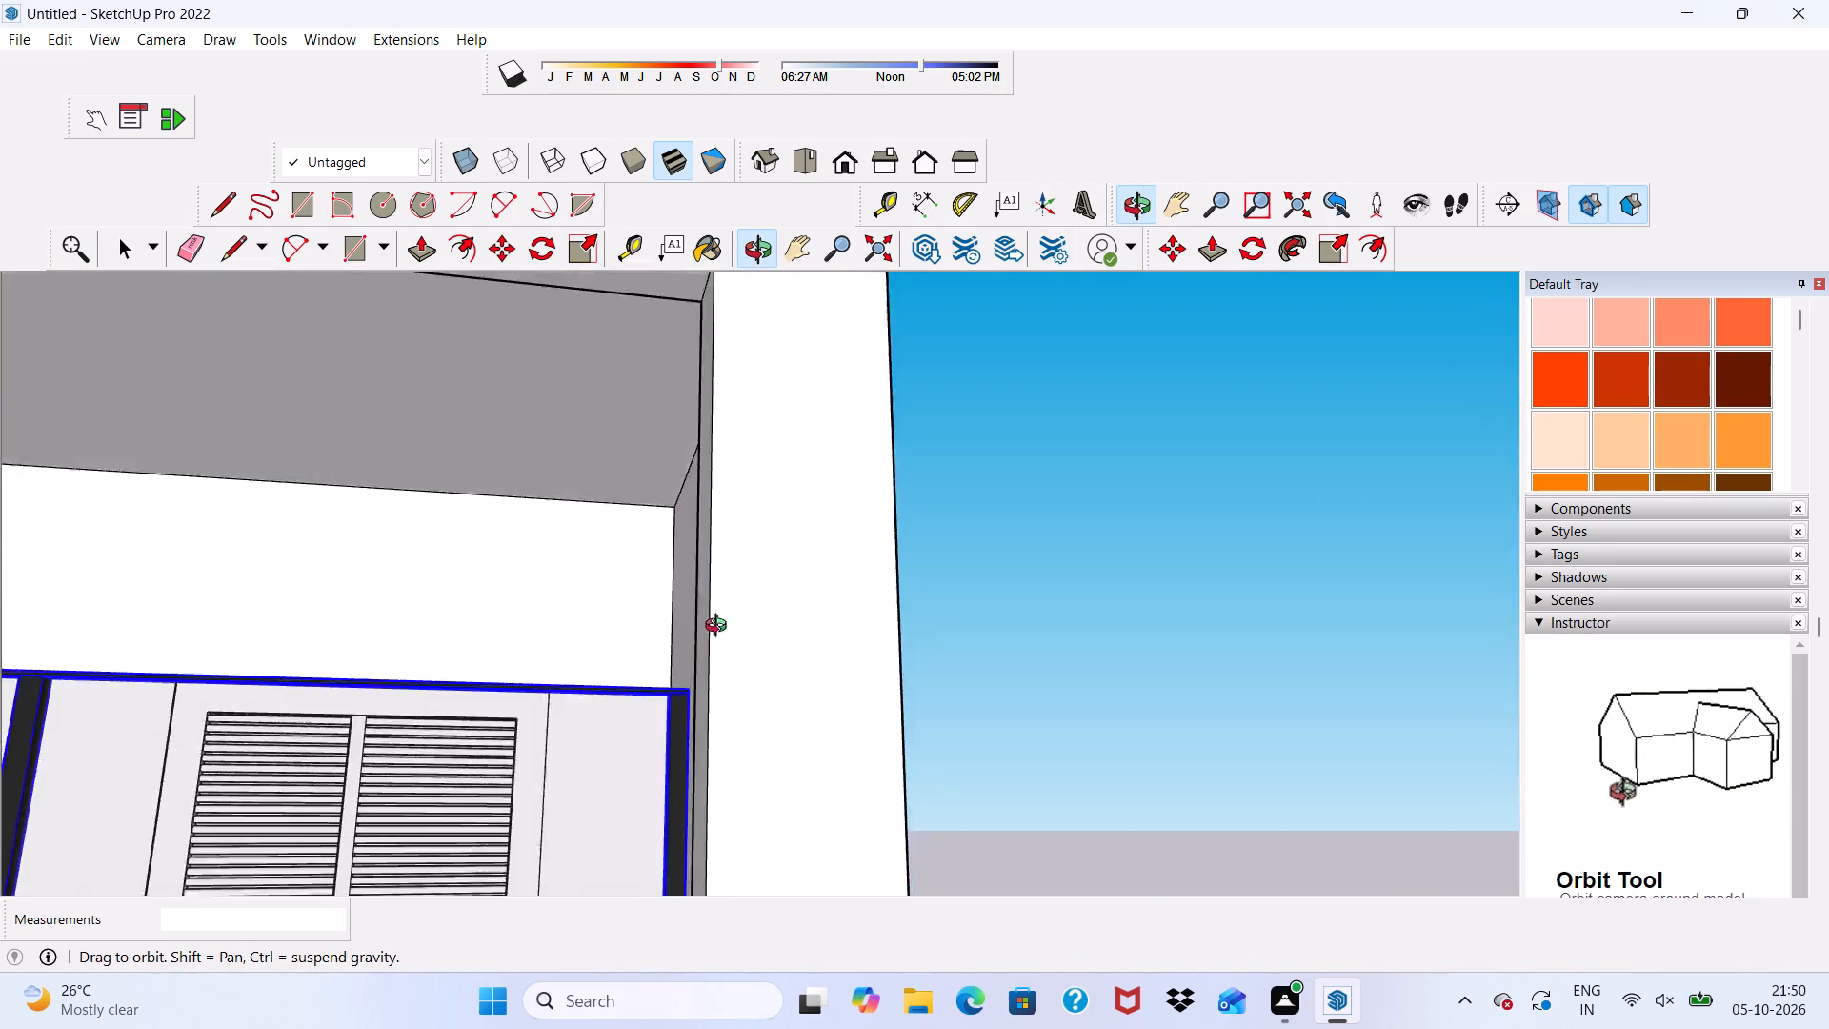
middle_click_drag(720, 628, 718, 660)
scroll(621, 629, "up", 4)
scroll(492, 554, "down", 4)
middle_click_drag(693, 653, 805, 817)
scroll(602, 830, "down", 1)
scroll(602, 830, "up", 10)
scroll(752, 792, "down", 4)
middle_click_drag(776, 769, 1182, 836)
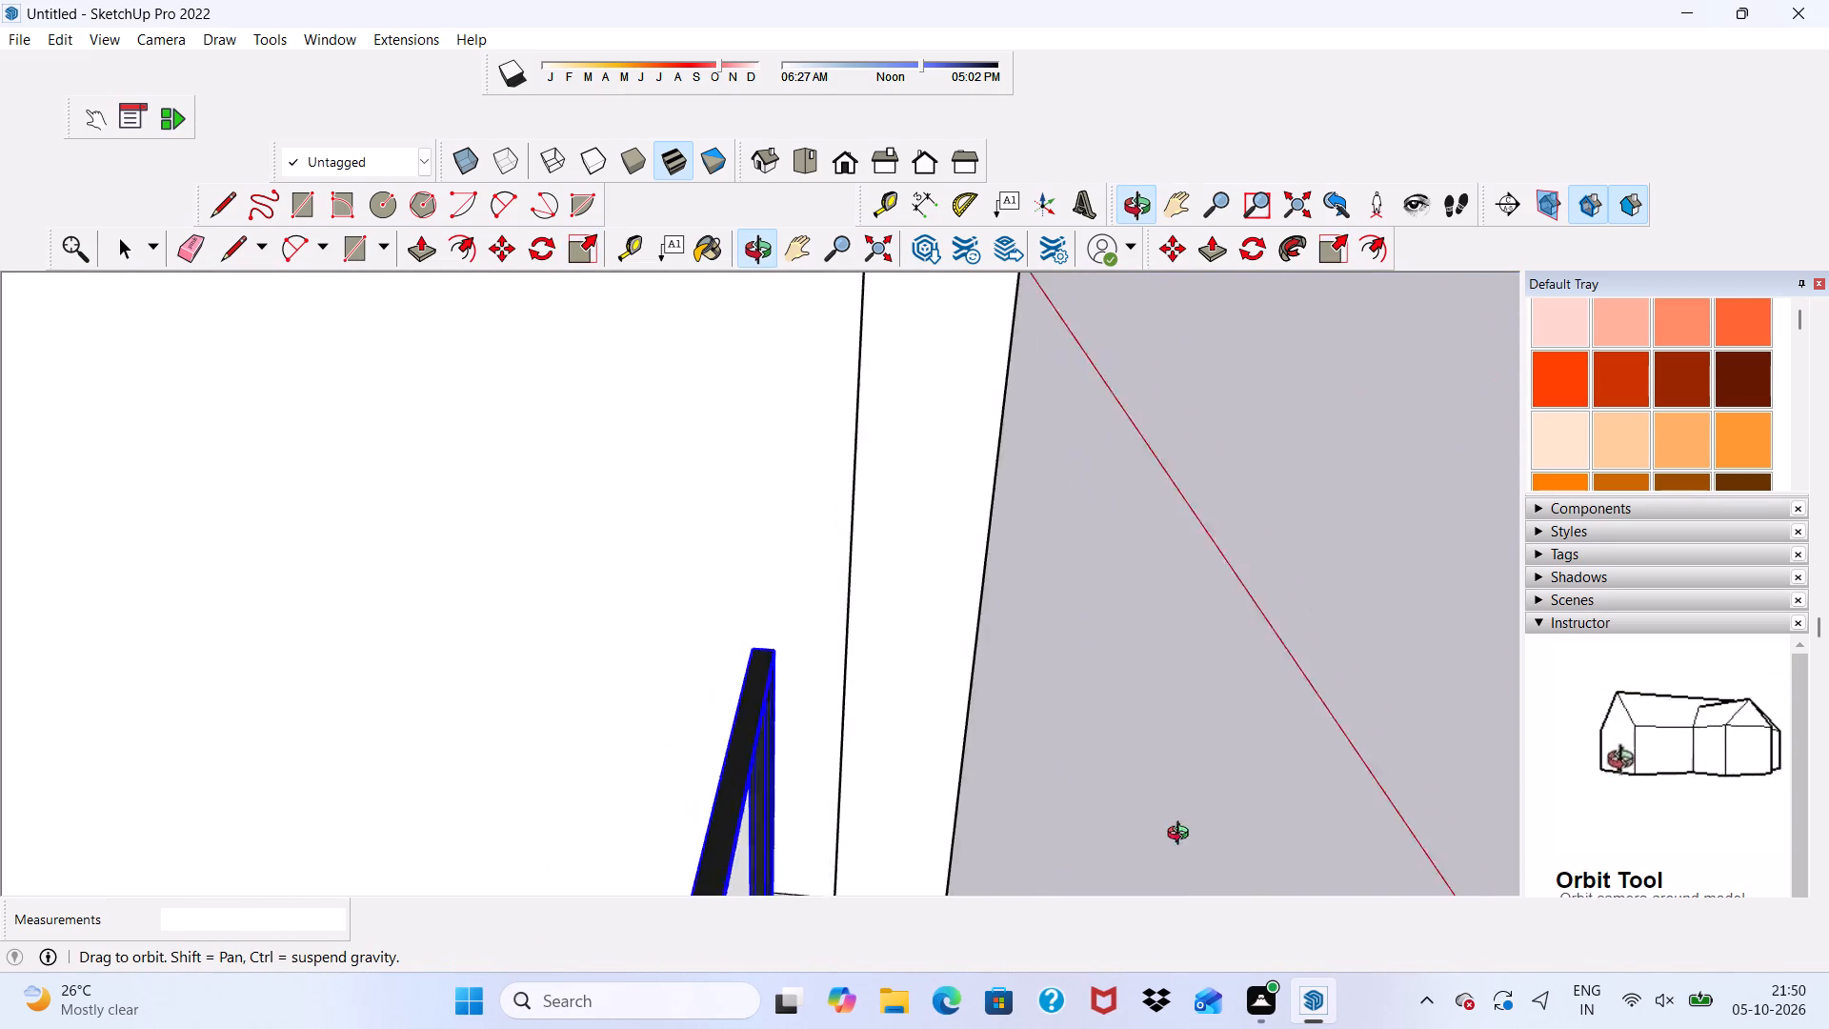
middle_click_drag(1182, 836, 1386, 555)
middle_click_drag(856, 538, 1184, 503)
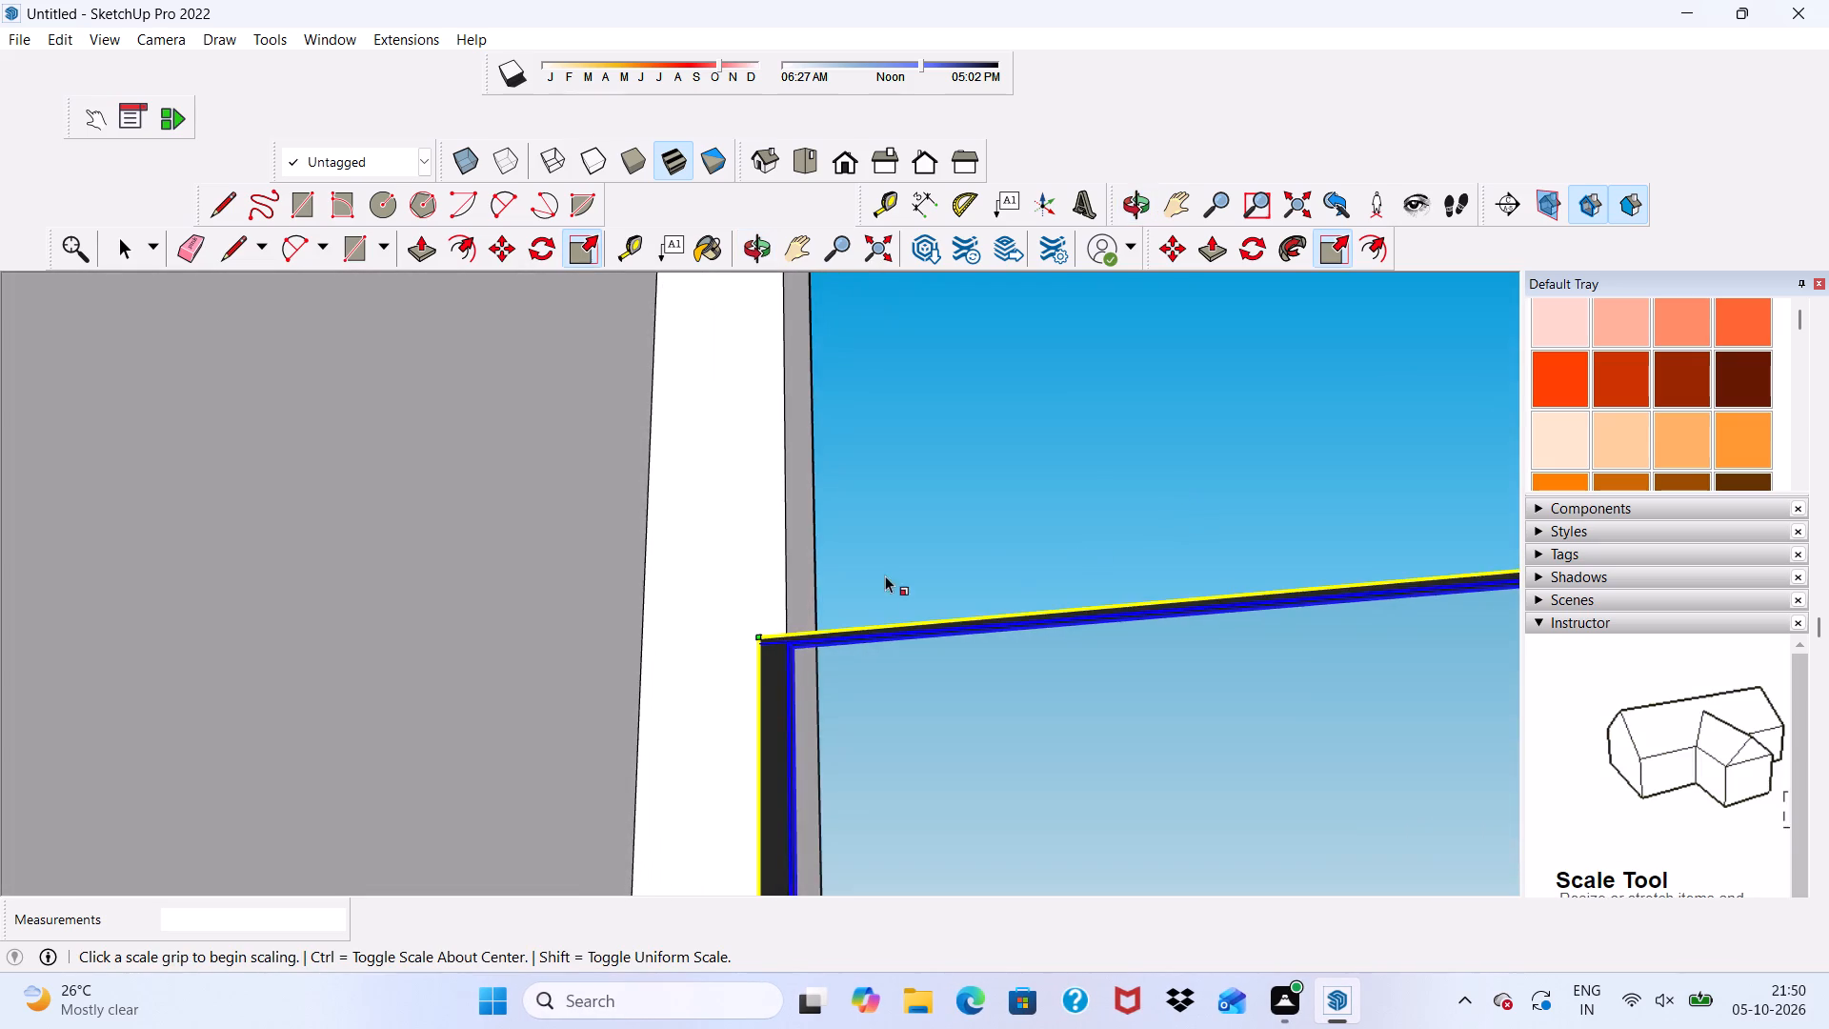
scroll(878, 577, "down", 5)
Check the glass railing's fit across the balcony opening in the Front view and clear the selection.
left_click(853, 161)
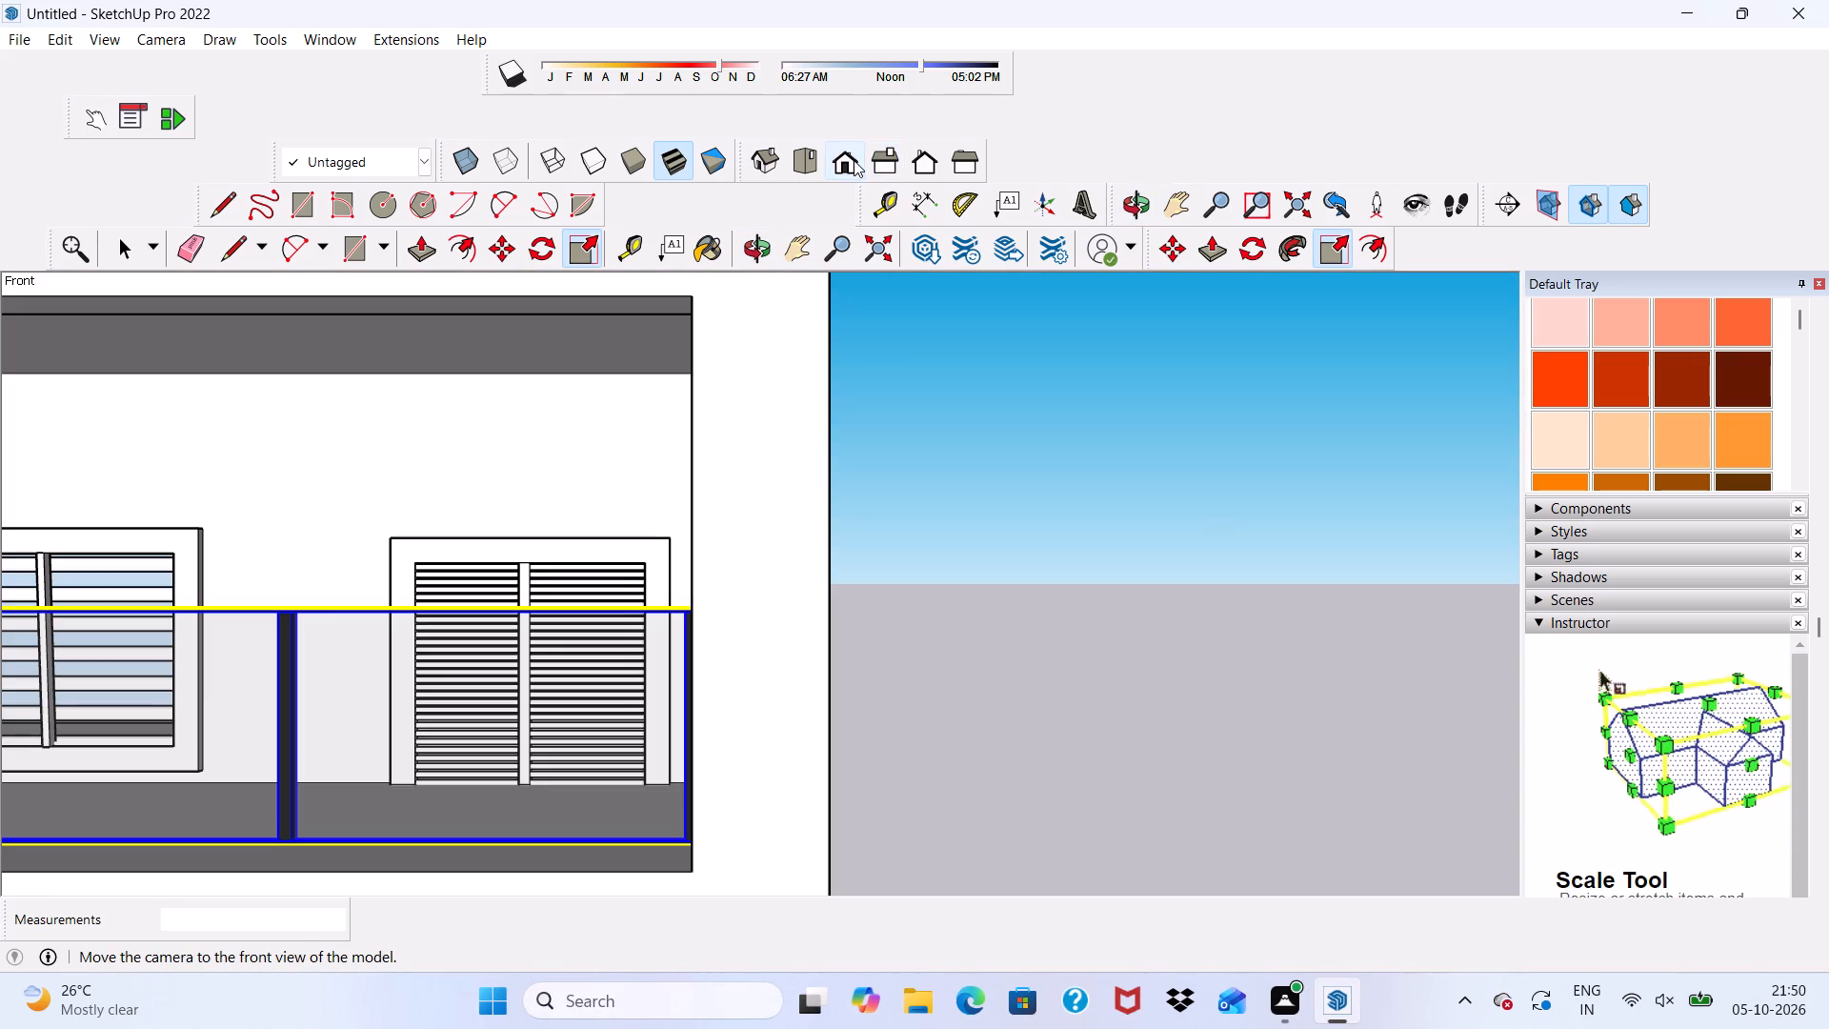
scroll(848, 171, "down", 12)
key("space")
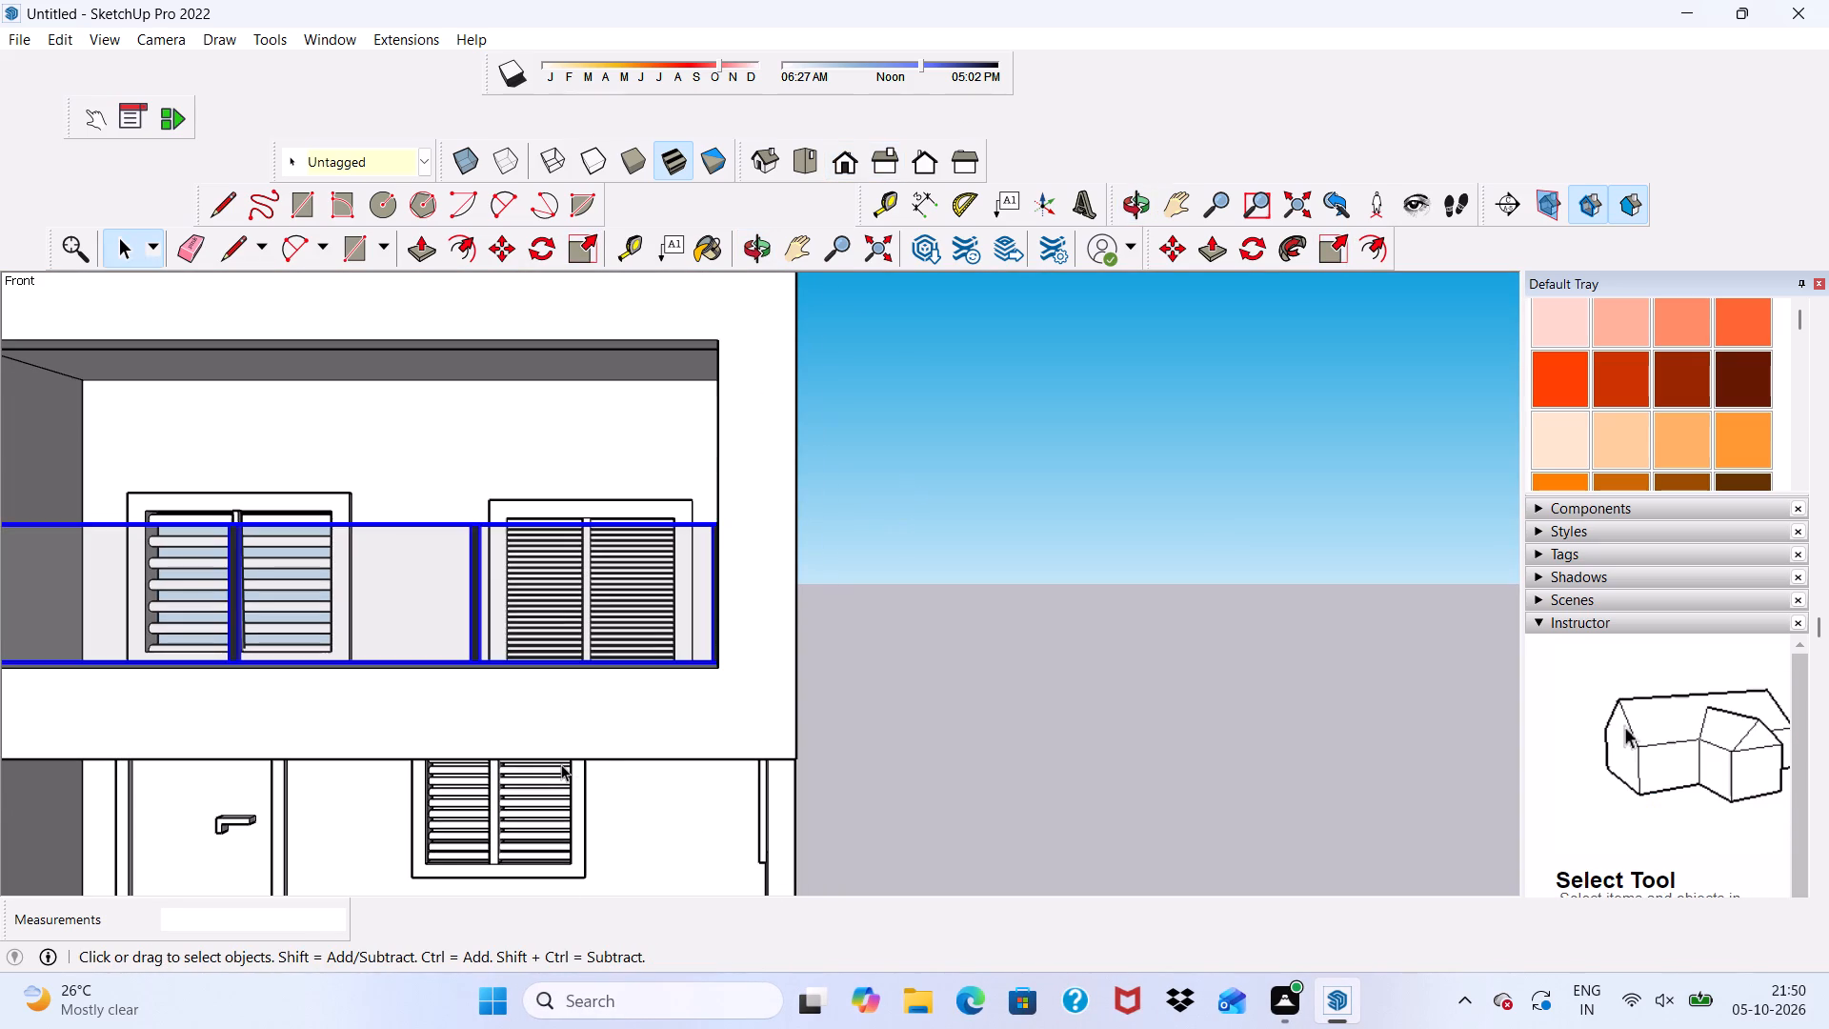
left_click(874, 617)
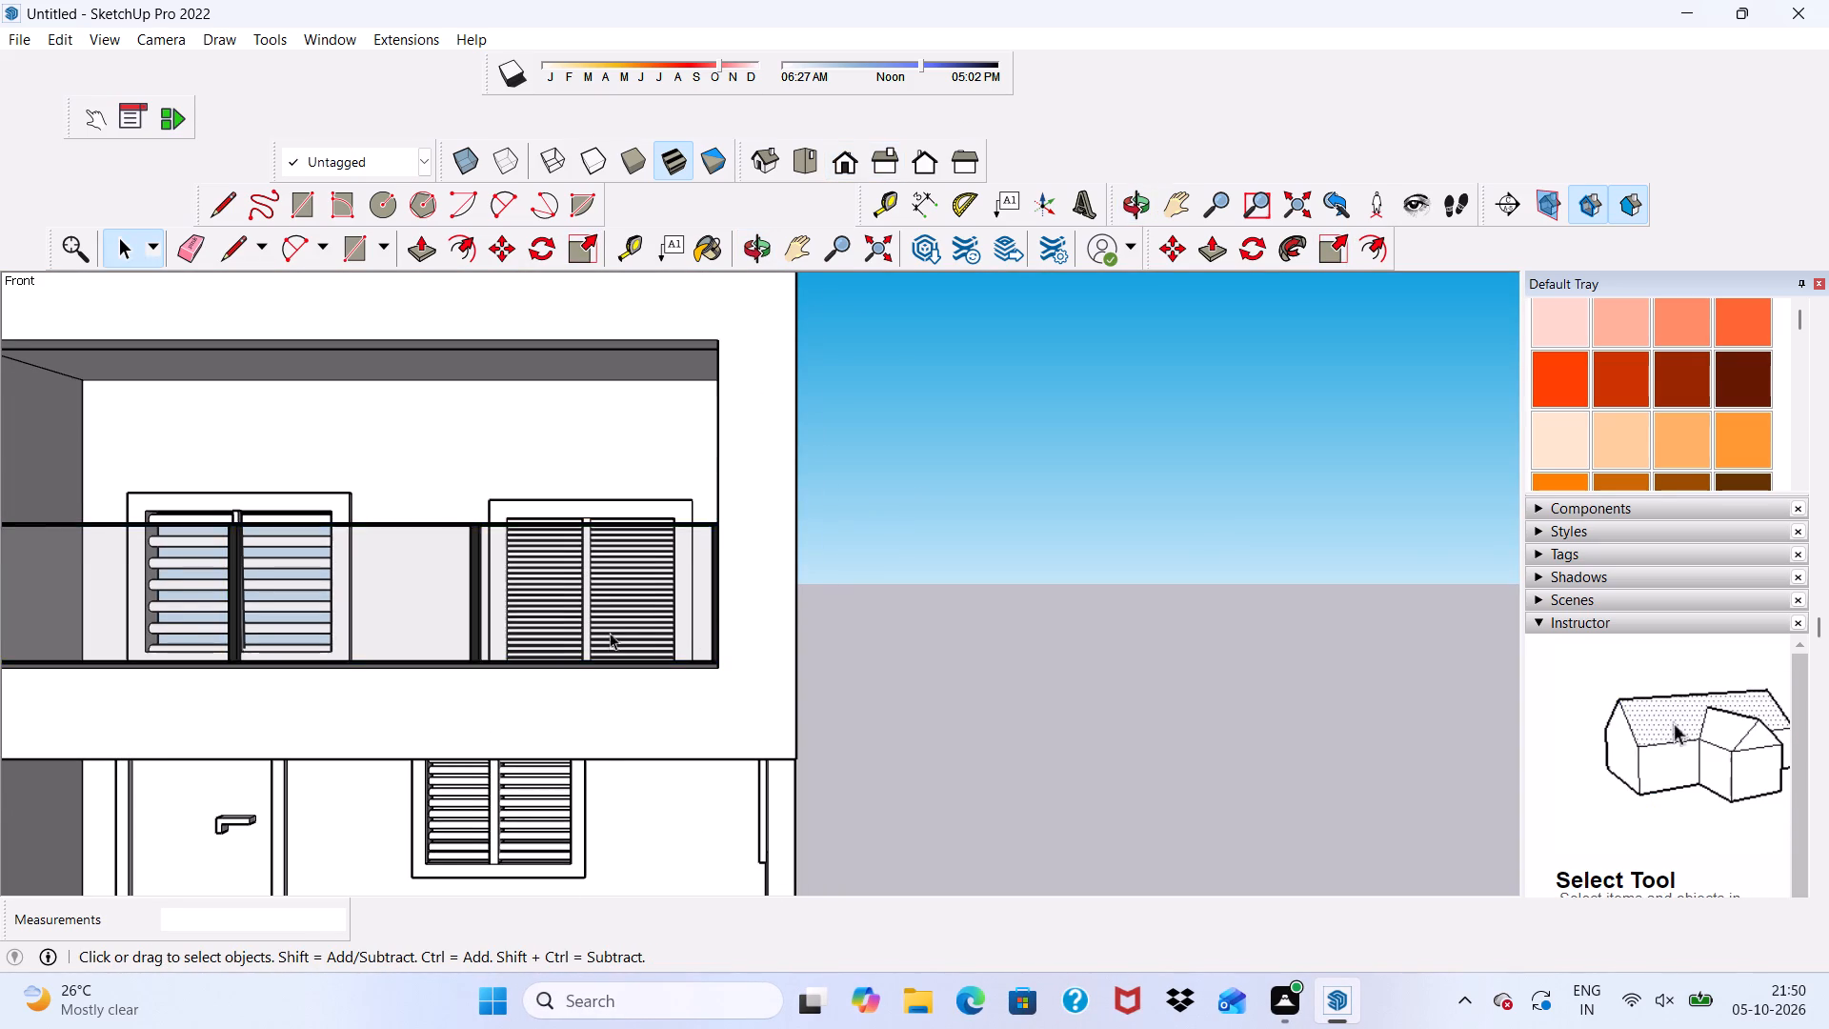
Examine the house front and the glass balcony railing from several angles and distances.
scroll(525, 595, "down", 1)
scroll(488, 574, "up", 1)
scroll(366, 448, "down", 1)
middle_click_drag(518, 497, 401, 532)
scroll(392, 488, "up", 1)
scroll(349, 488, "down", 4)
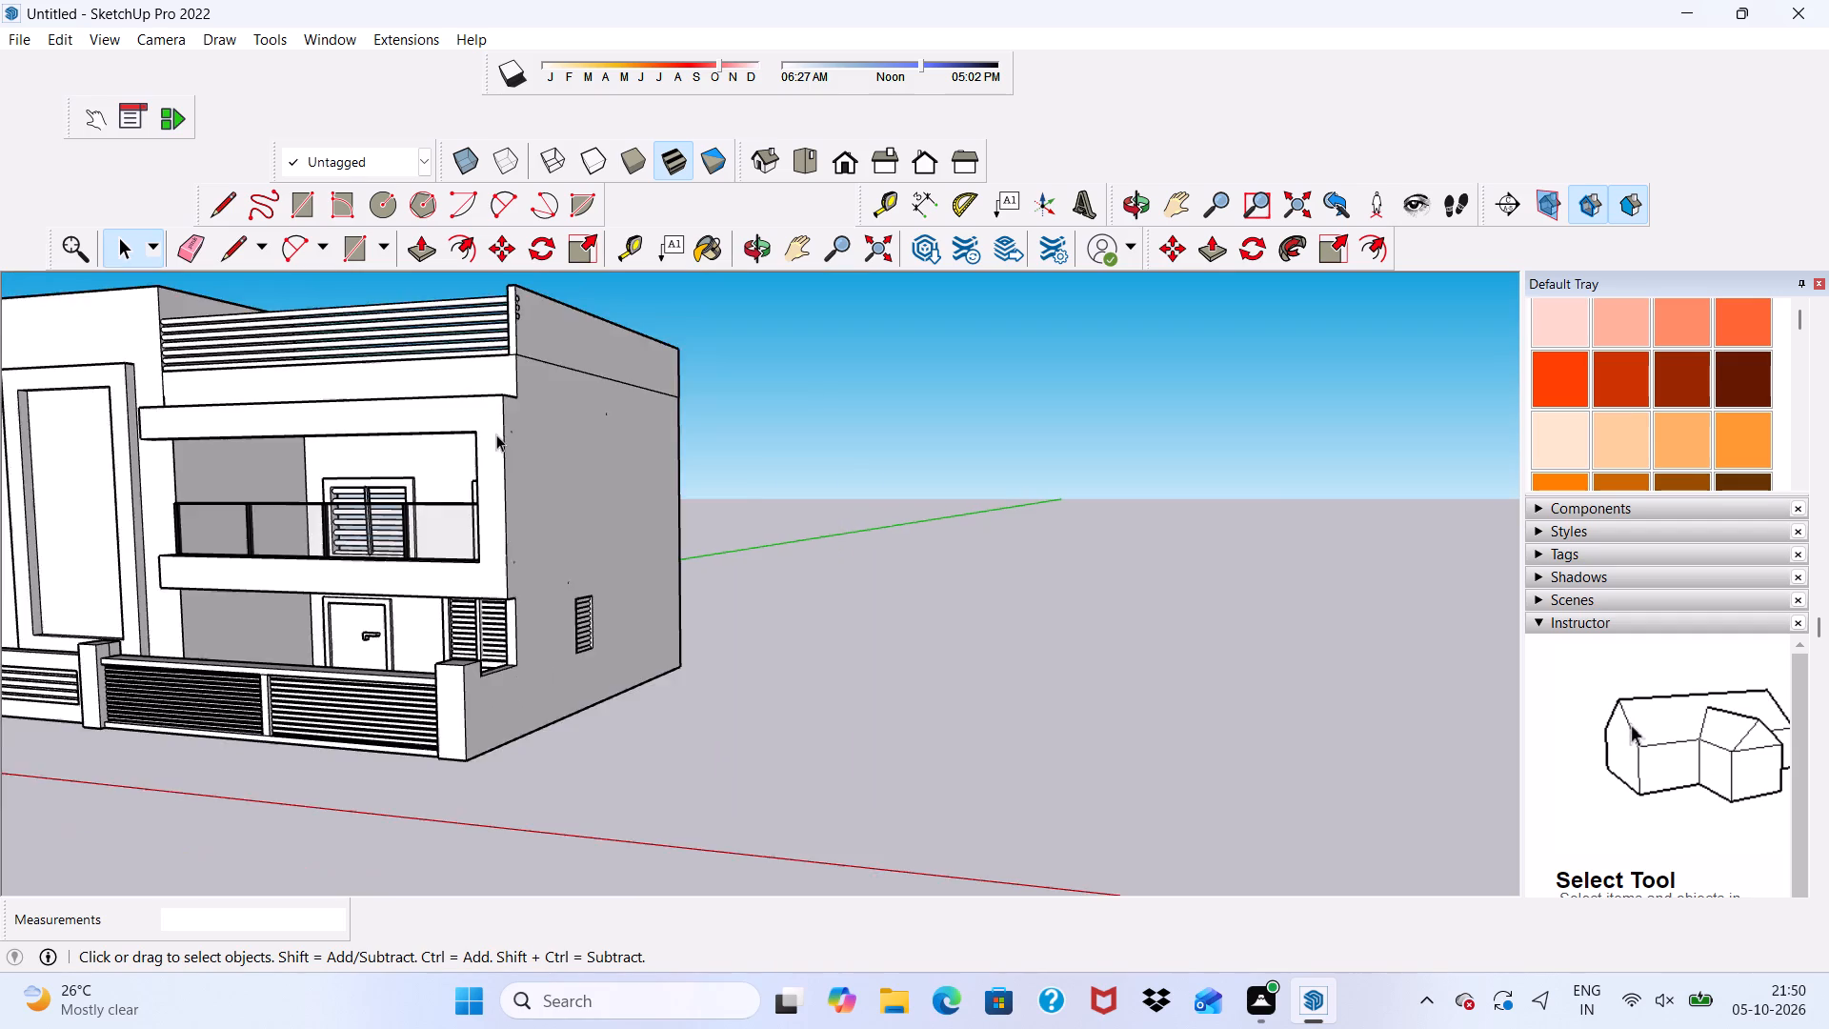
scroll(496, 434, "down", 8)
middle_click_drag(195, 486, 431, 533)
middle_click(431, 533)
scroll(558, 517, "up", 1)
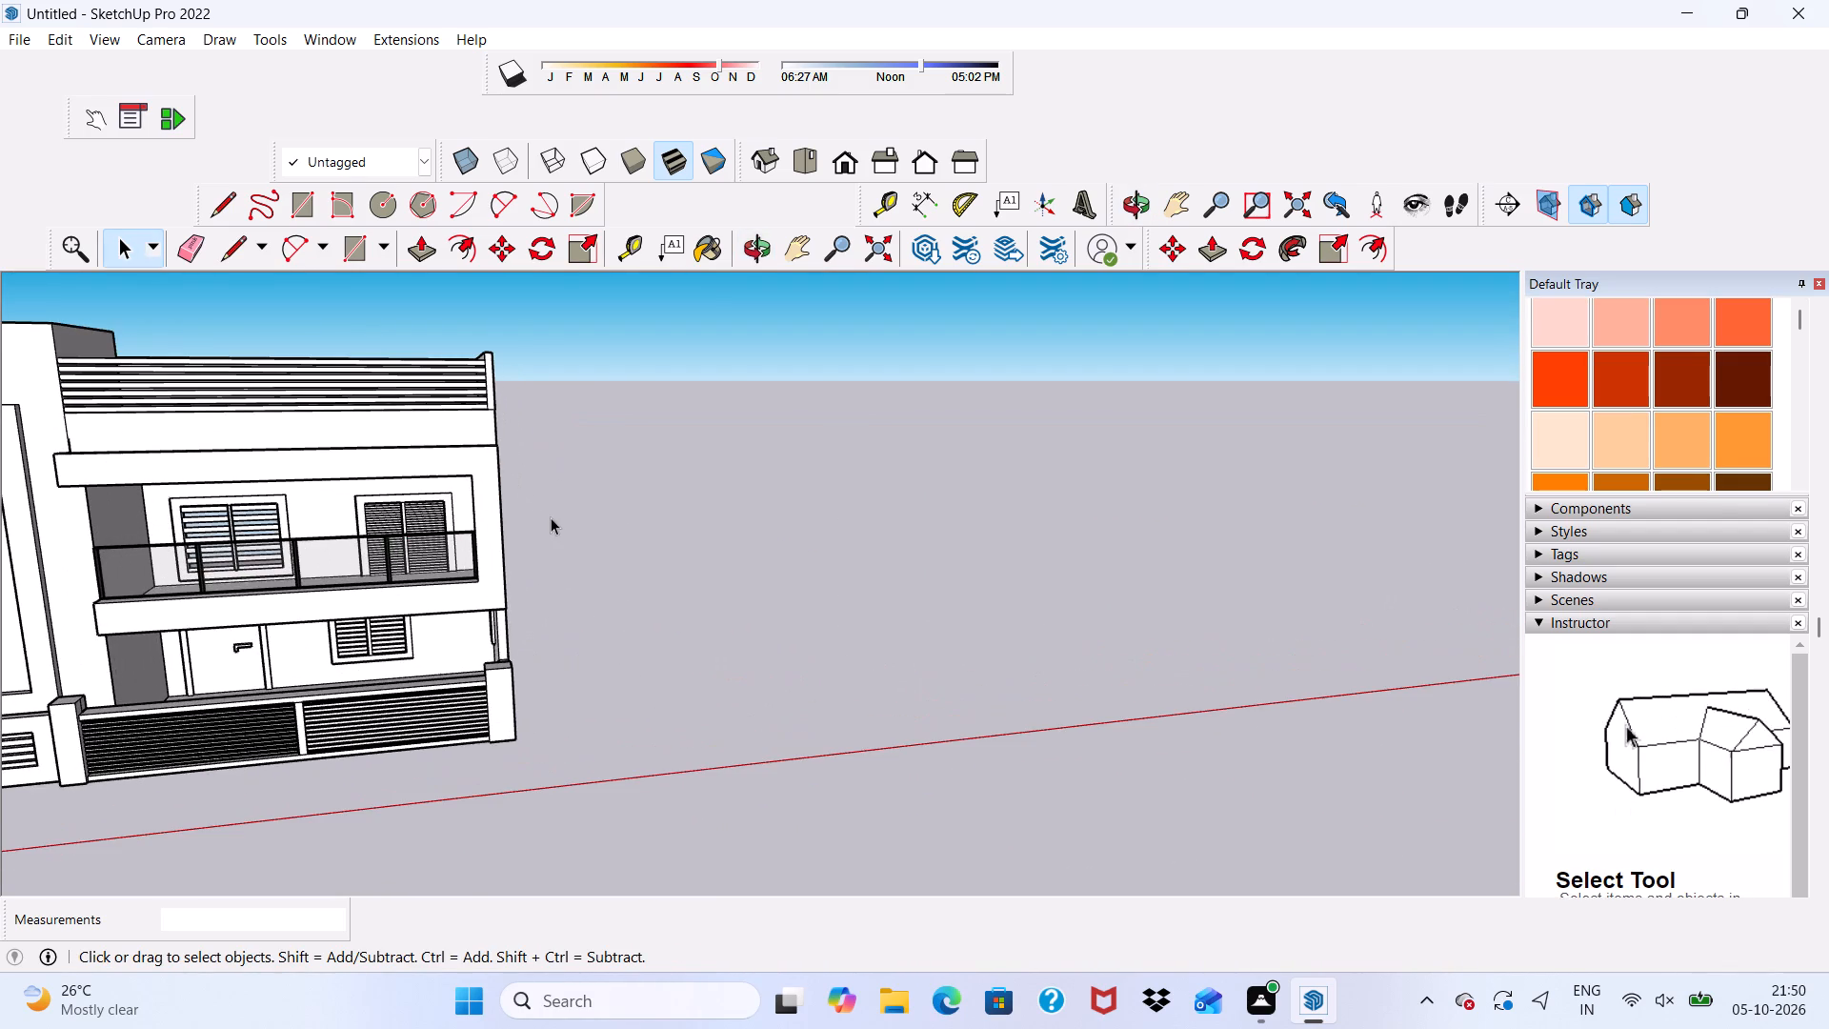
left_click(551, 516)
scroll(213, 514, "up", 7)
scroll(349, 535, "down", 1)
middle_click_drag(350, 524, 200, 446)
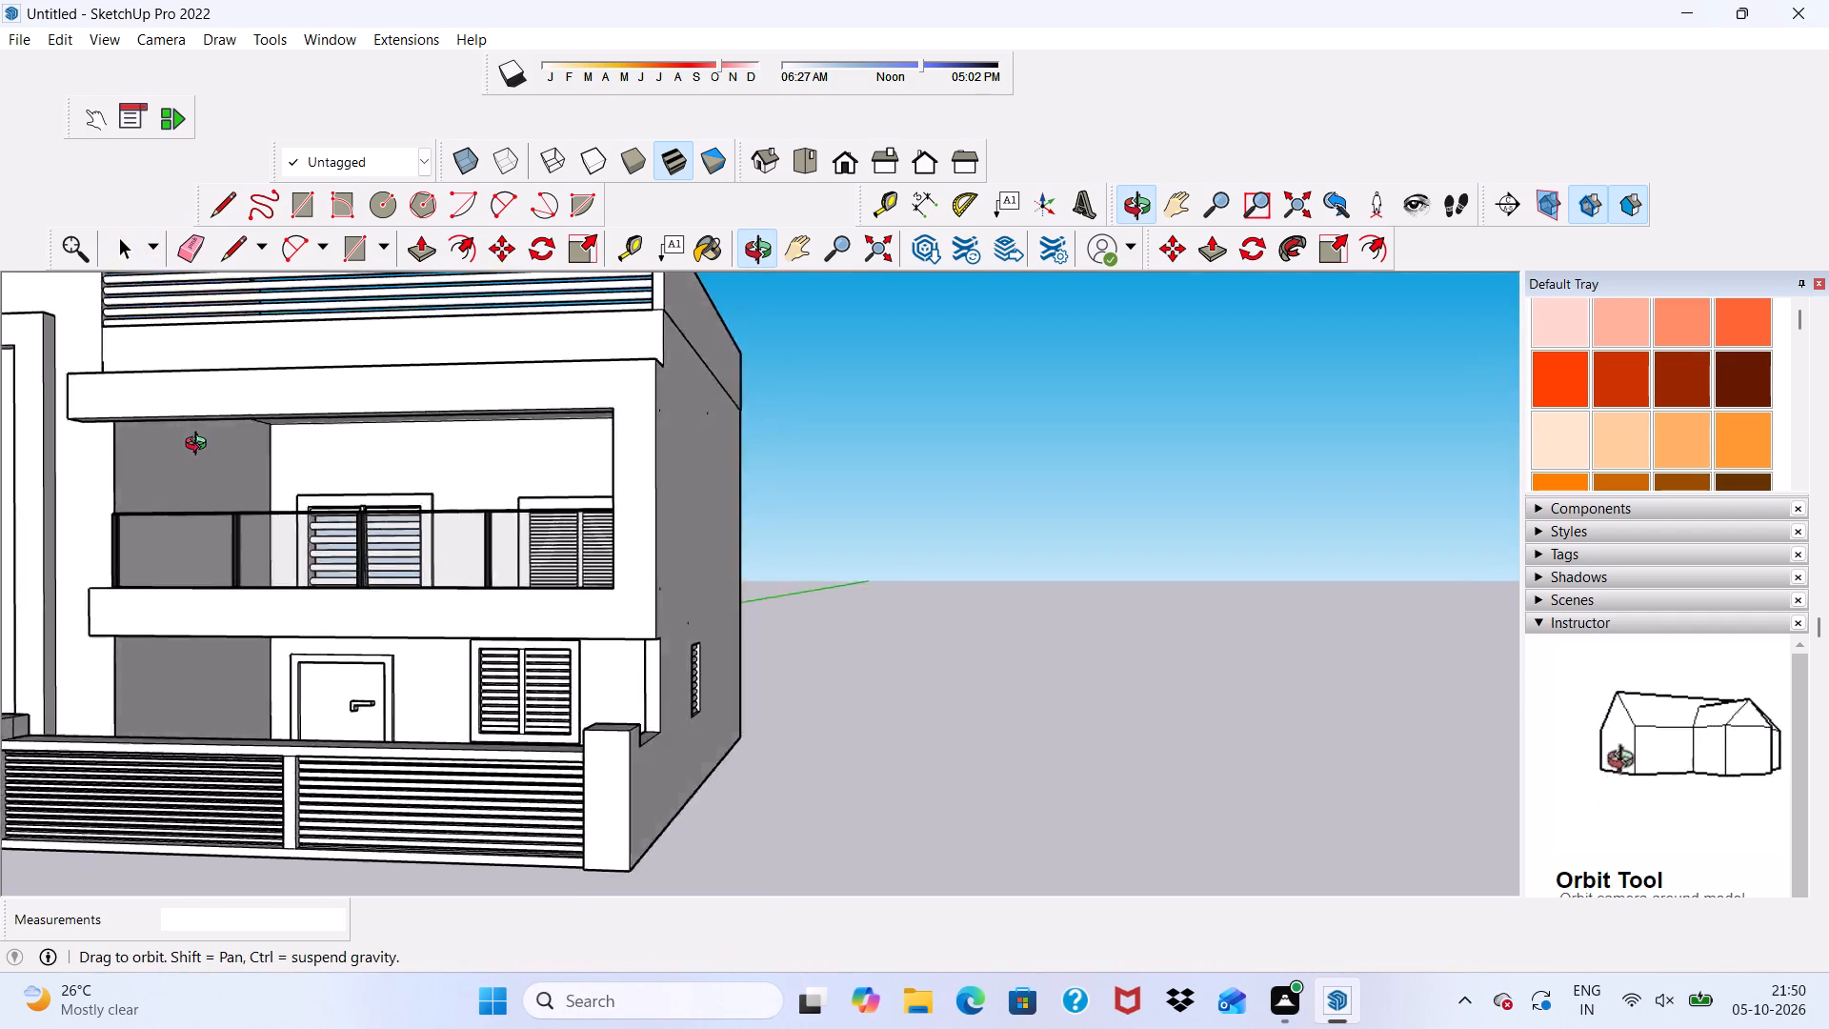
middle_click_drag(200, 446, 223, 438)
scroll(223, 438, "up", 3)
scroll(223, 436, "down", 6)
scroll(137, 564, "up", 7)
middle_click_drag(118, 538, 223, 538)
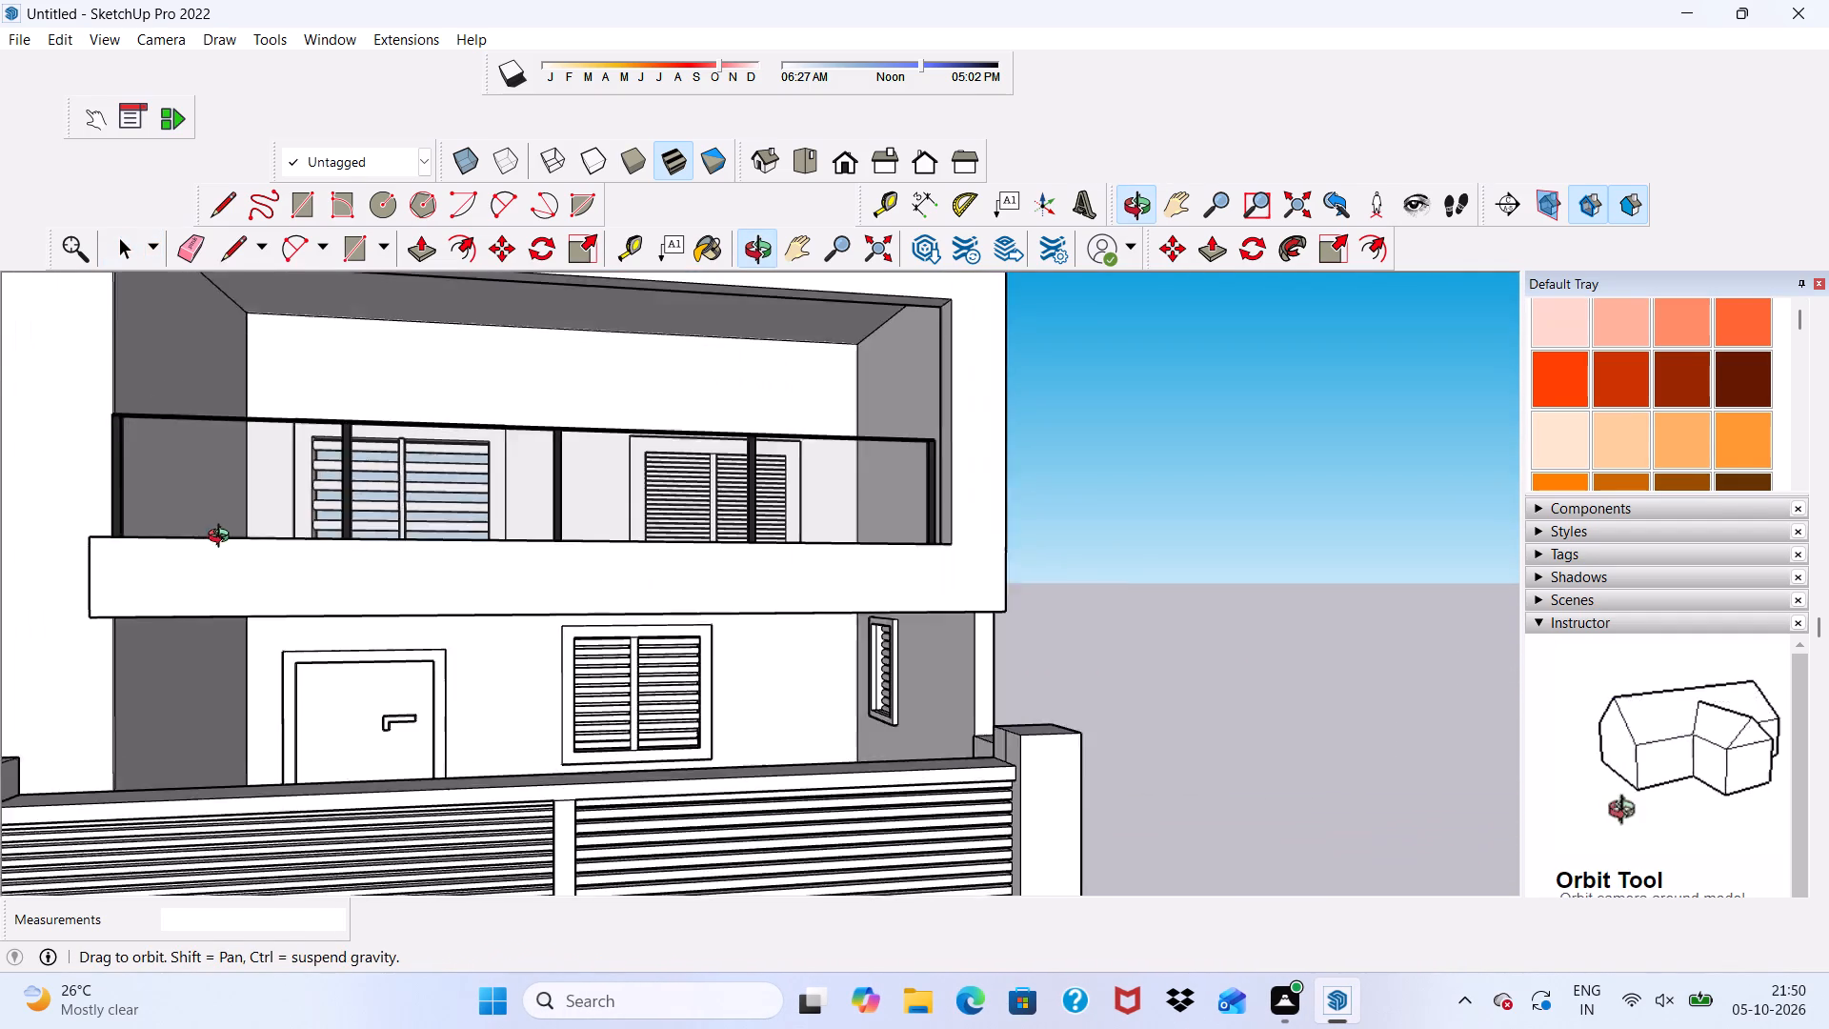
middle_click_drag(223, 538, 169, 497)
scroll(264, 480, "down", 5)
scroll(502, 256, "down", 12)
middle_click_drag(481, 362, 469, 499)
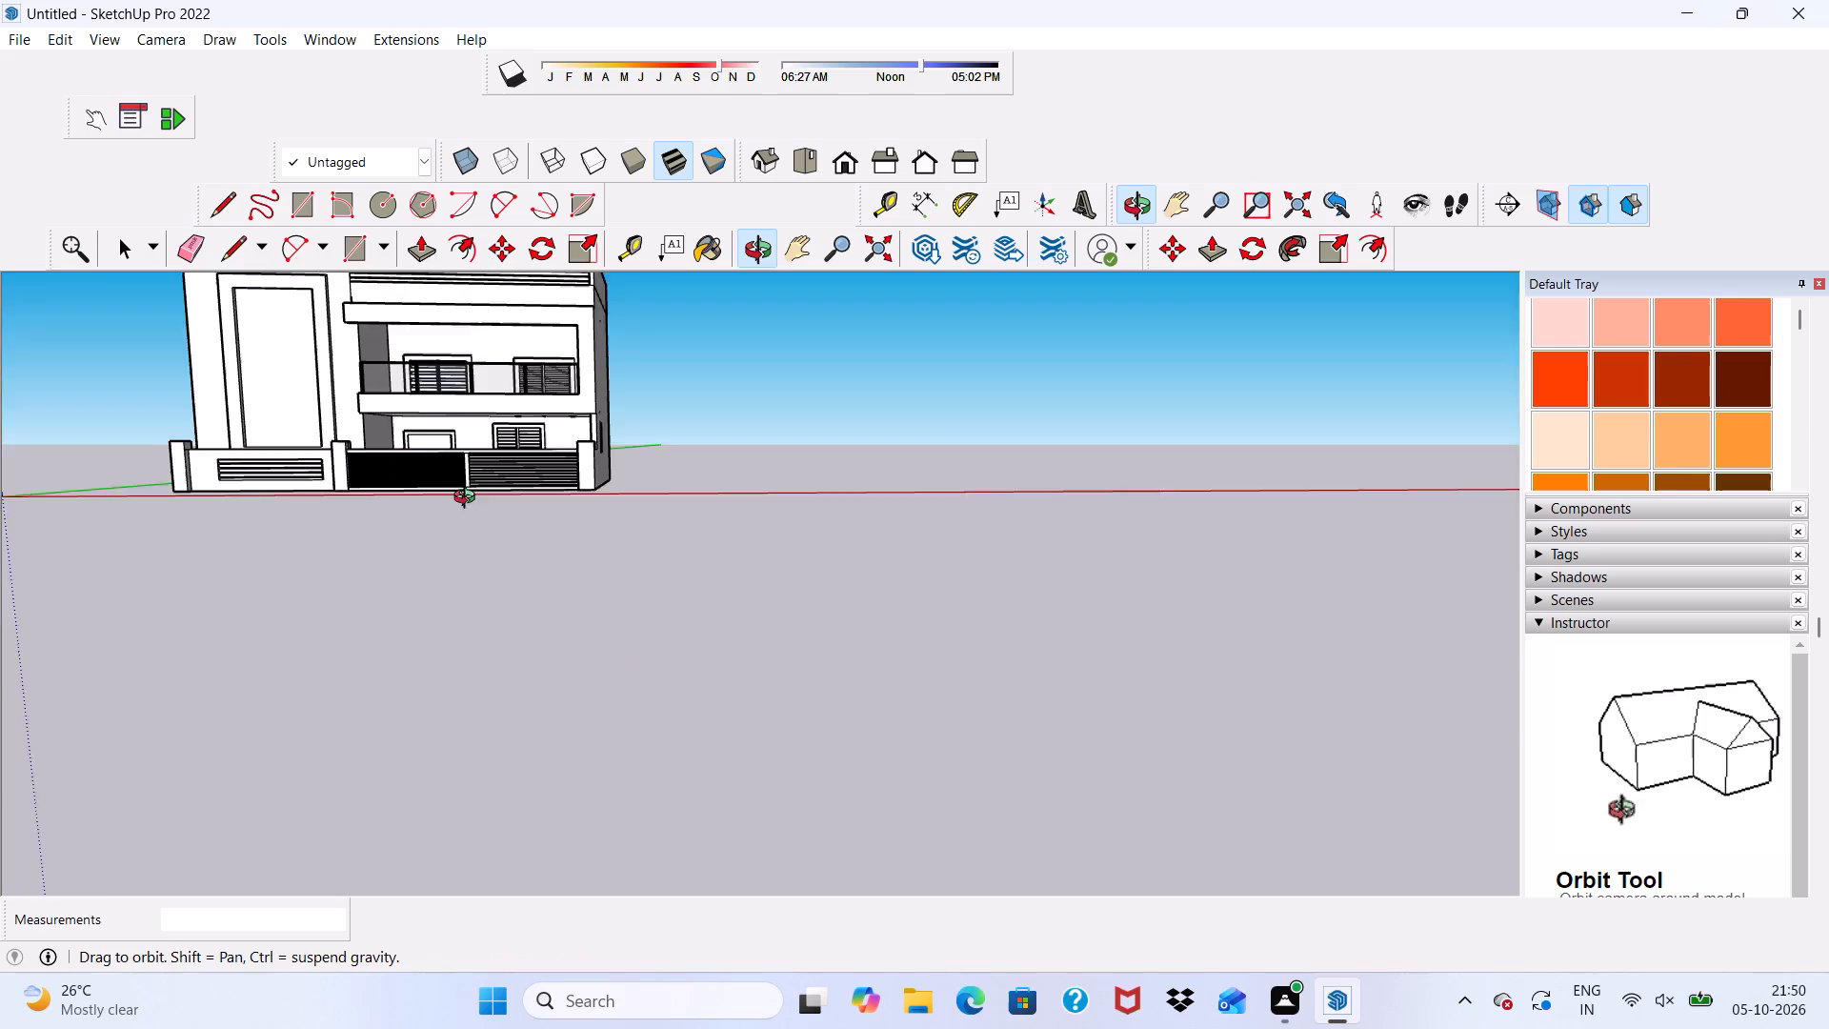
middle_click_drag(469, 499, 427, 567)
scroll(385, 489, "up", 7)
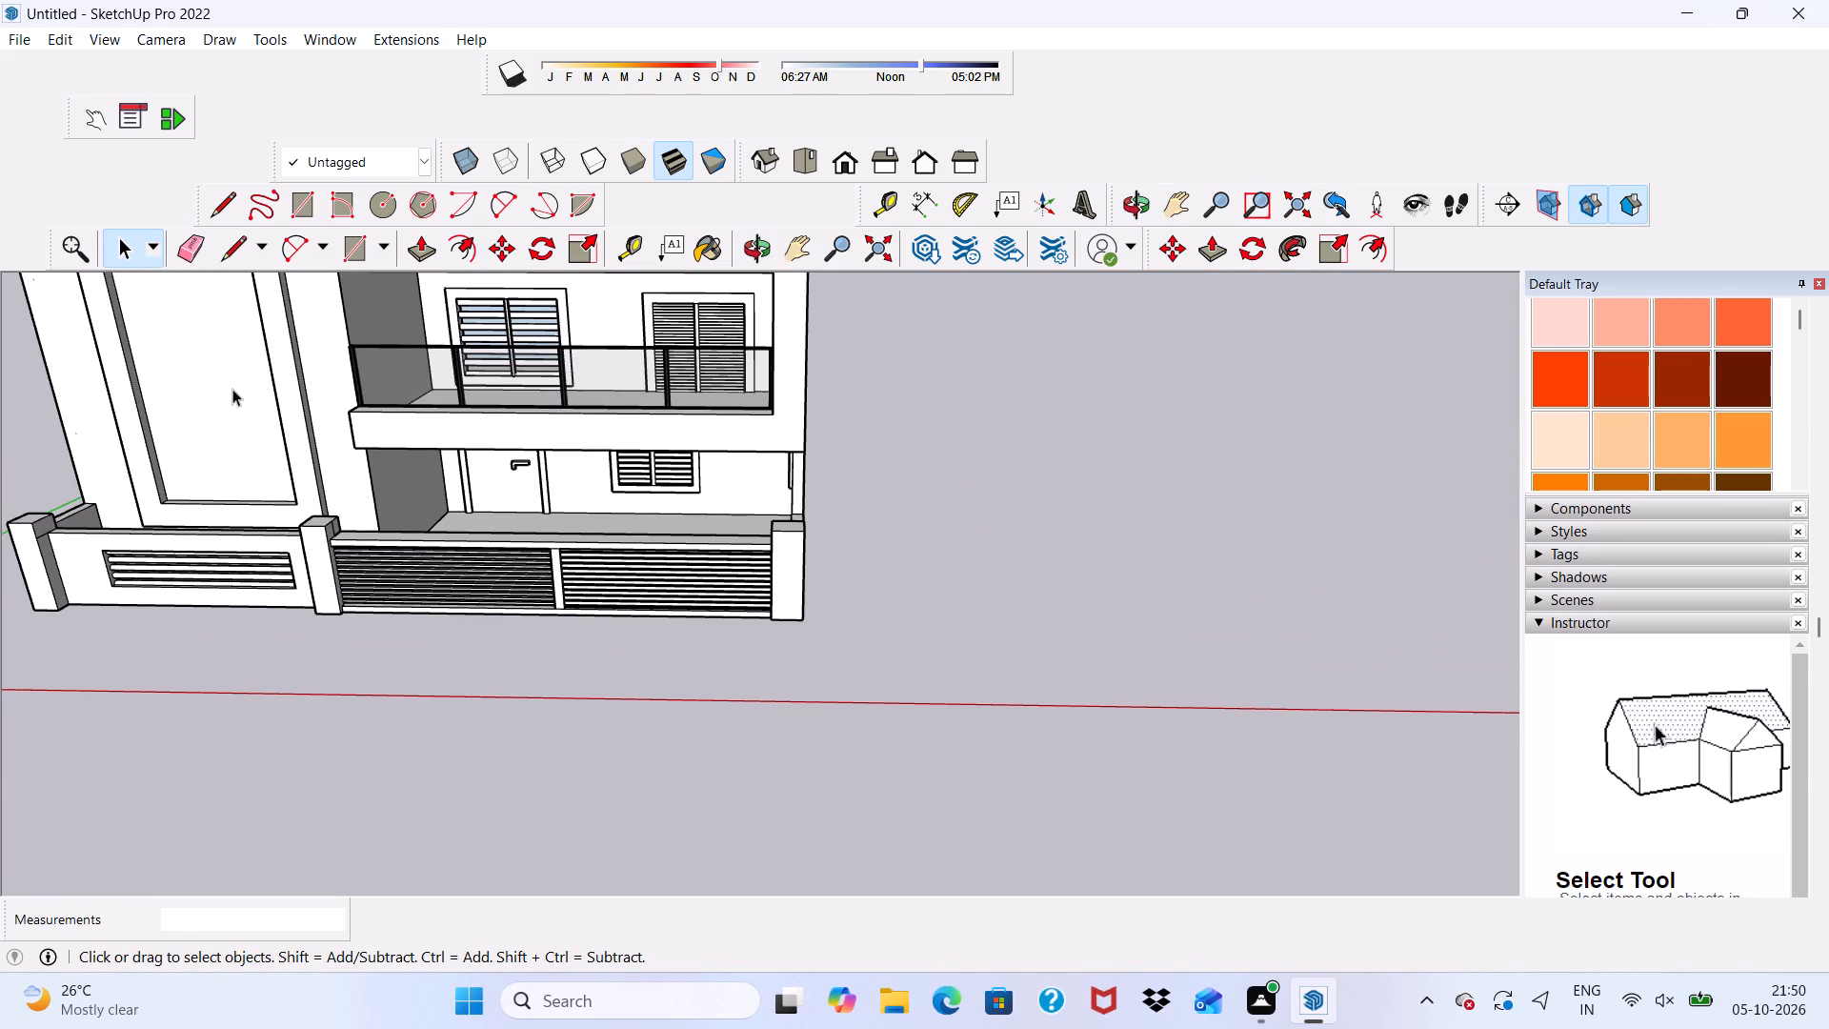
scroll(232, 389, "down", 4)
scroll(271, 352, "up", 6)
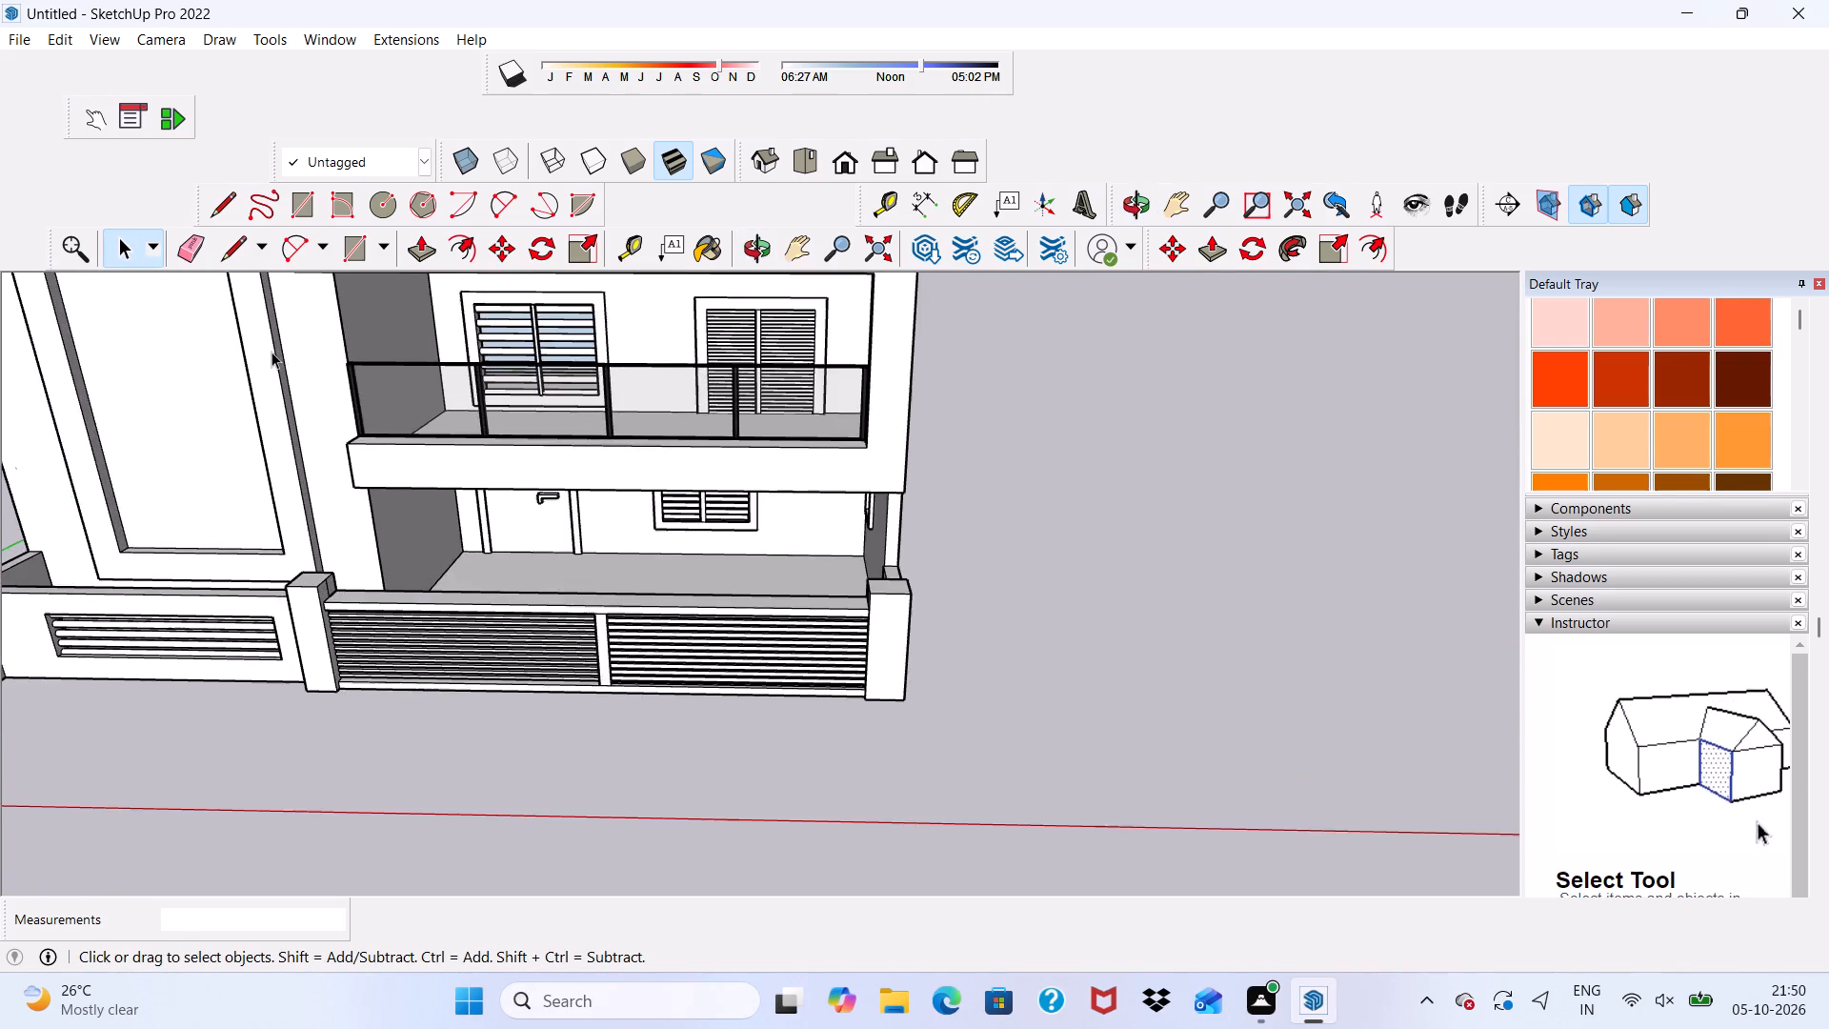
scroll(271, 352, "down", 1)
scroll(271, 352, "up", 6)
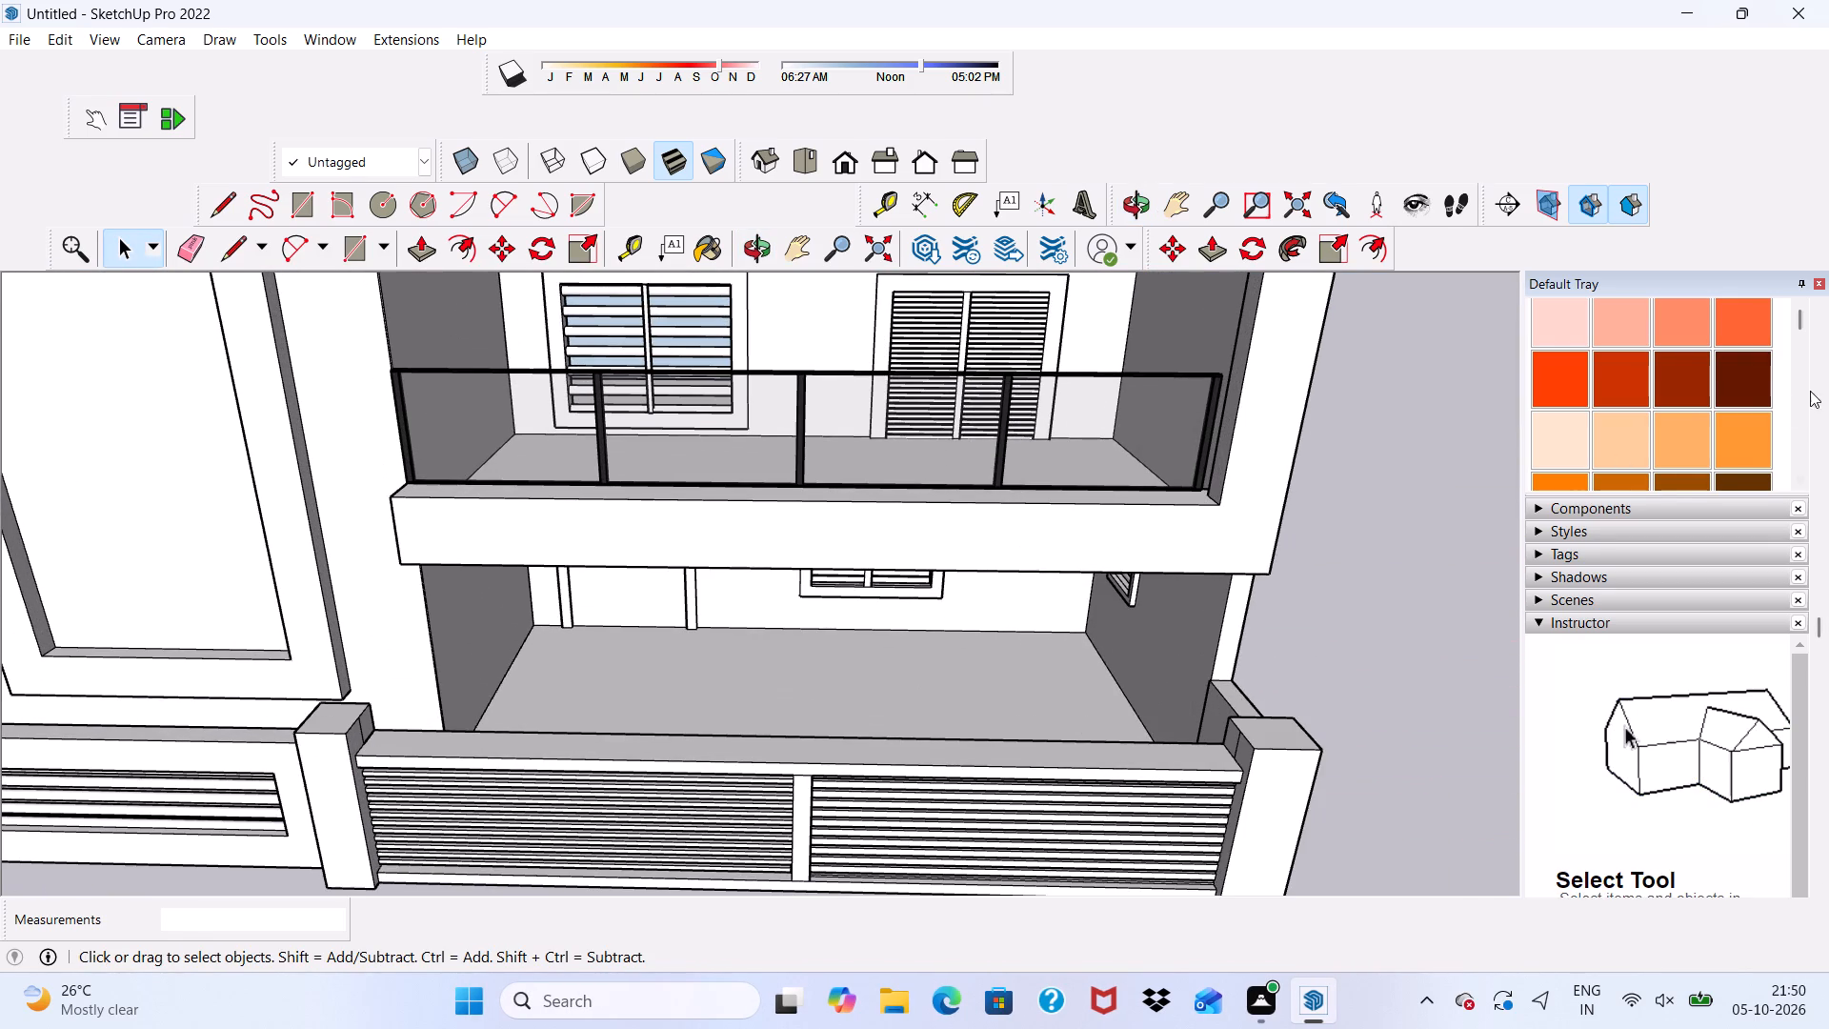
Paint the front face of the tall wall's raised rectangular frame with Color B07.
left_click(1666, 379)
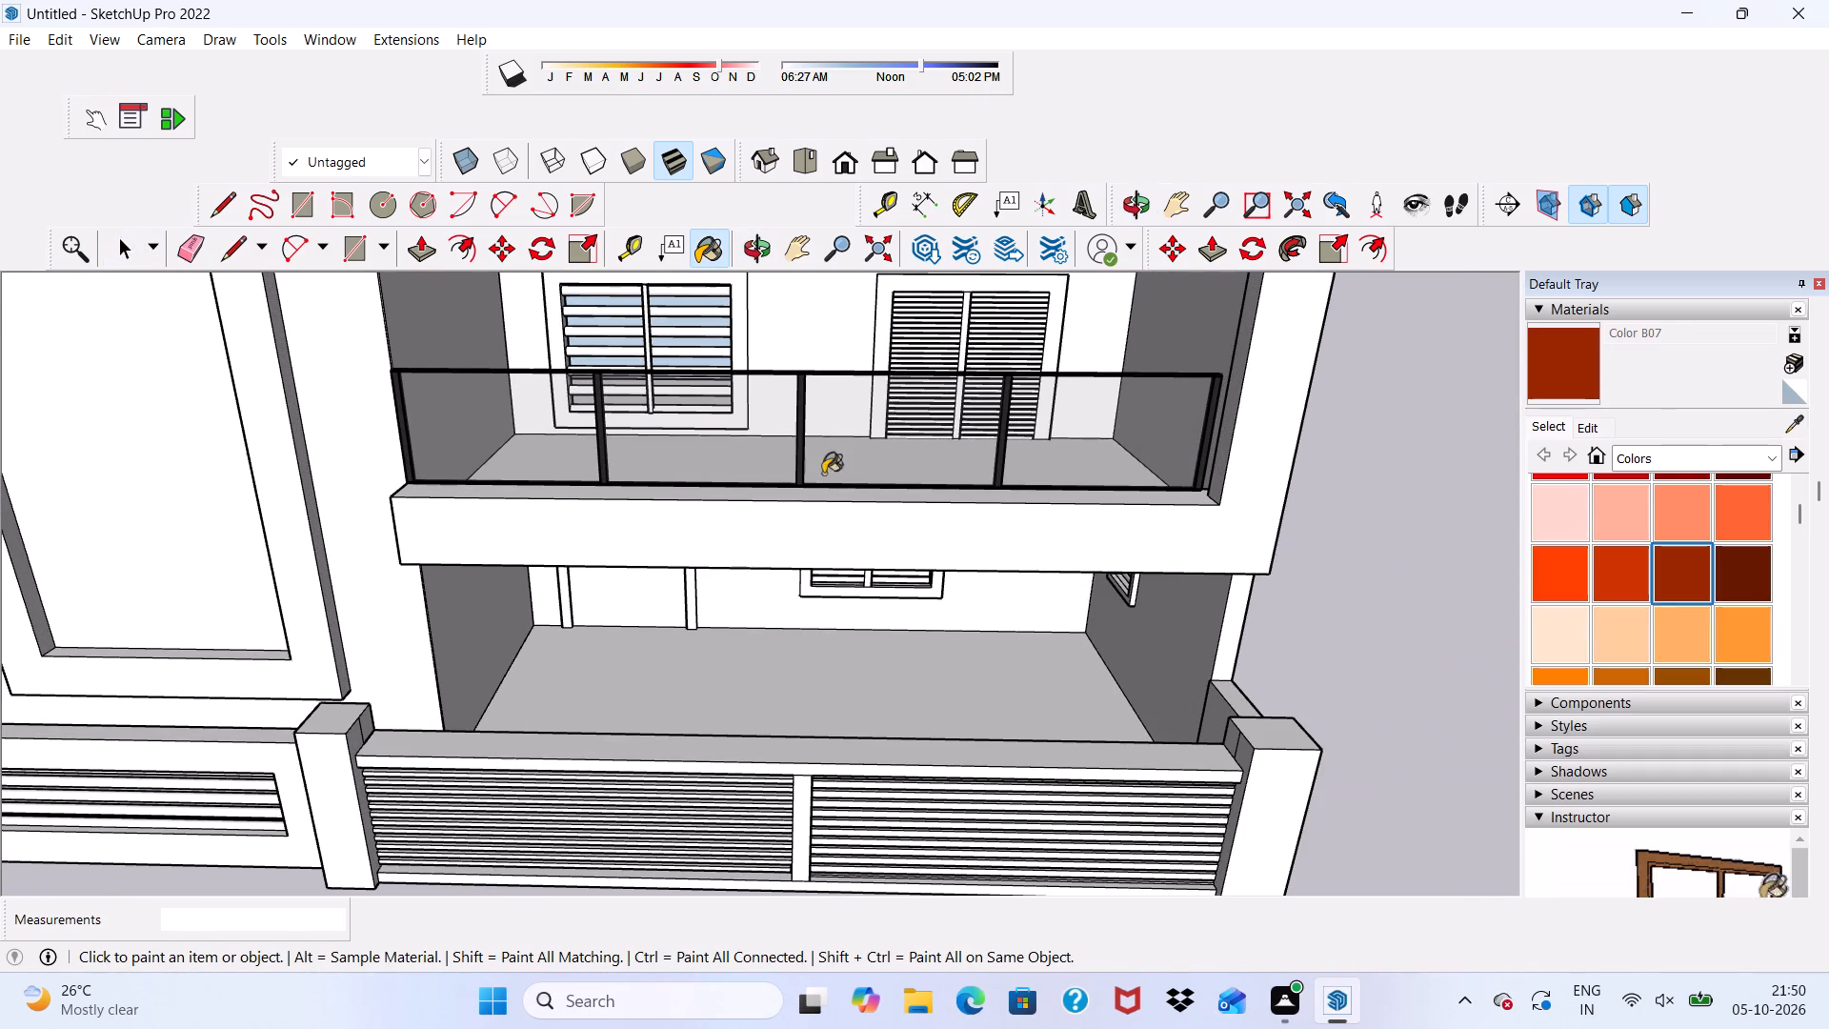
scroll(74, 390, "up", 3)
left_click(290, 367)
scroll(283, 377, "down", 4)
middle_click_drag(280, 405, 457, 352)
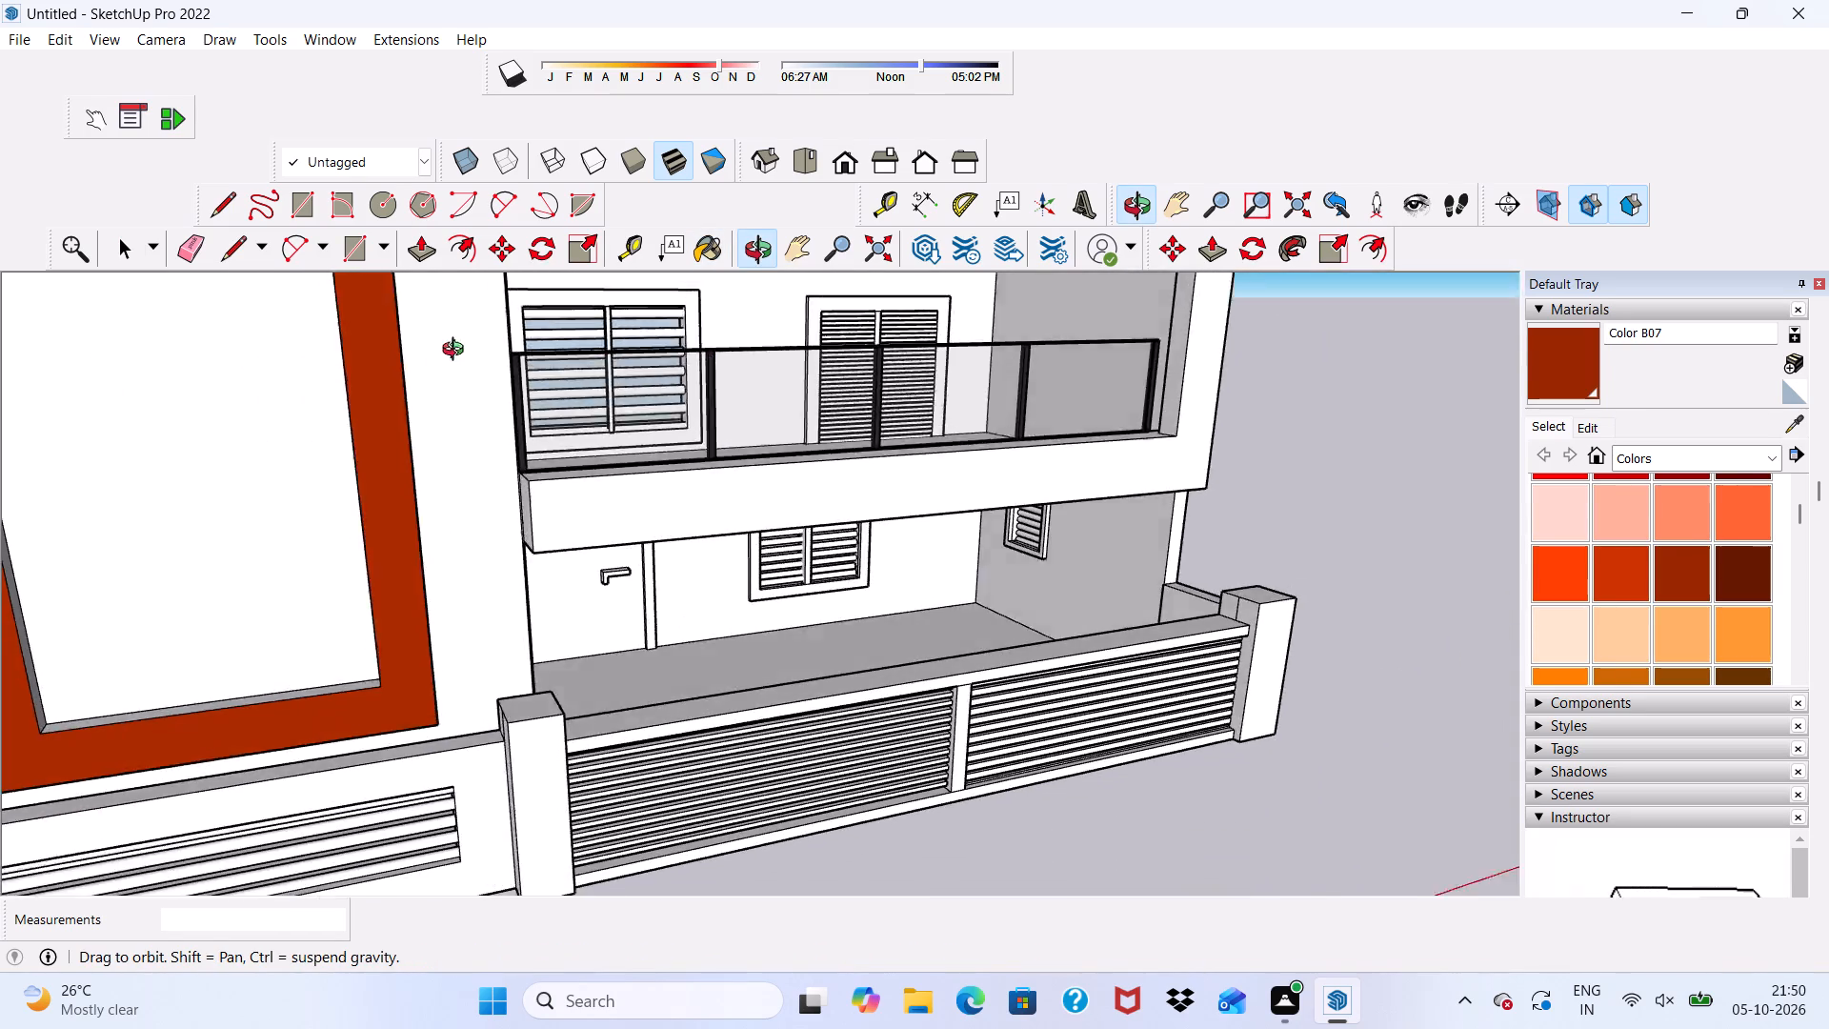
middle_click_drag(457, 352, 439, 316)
Look through the Colors material swatches for another shade for the frame, checking against the whole facade.
scroll(1559, 563, "down", 2)
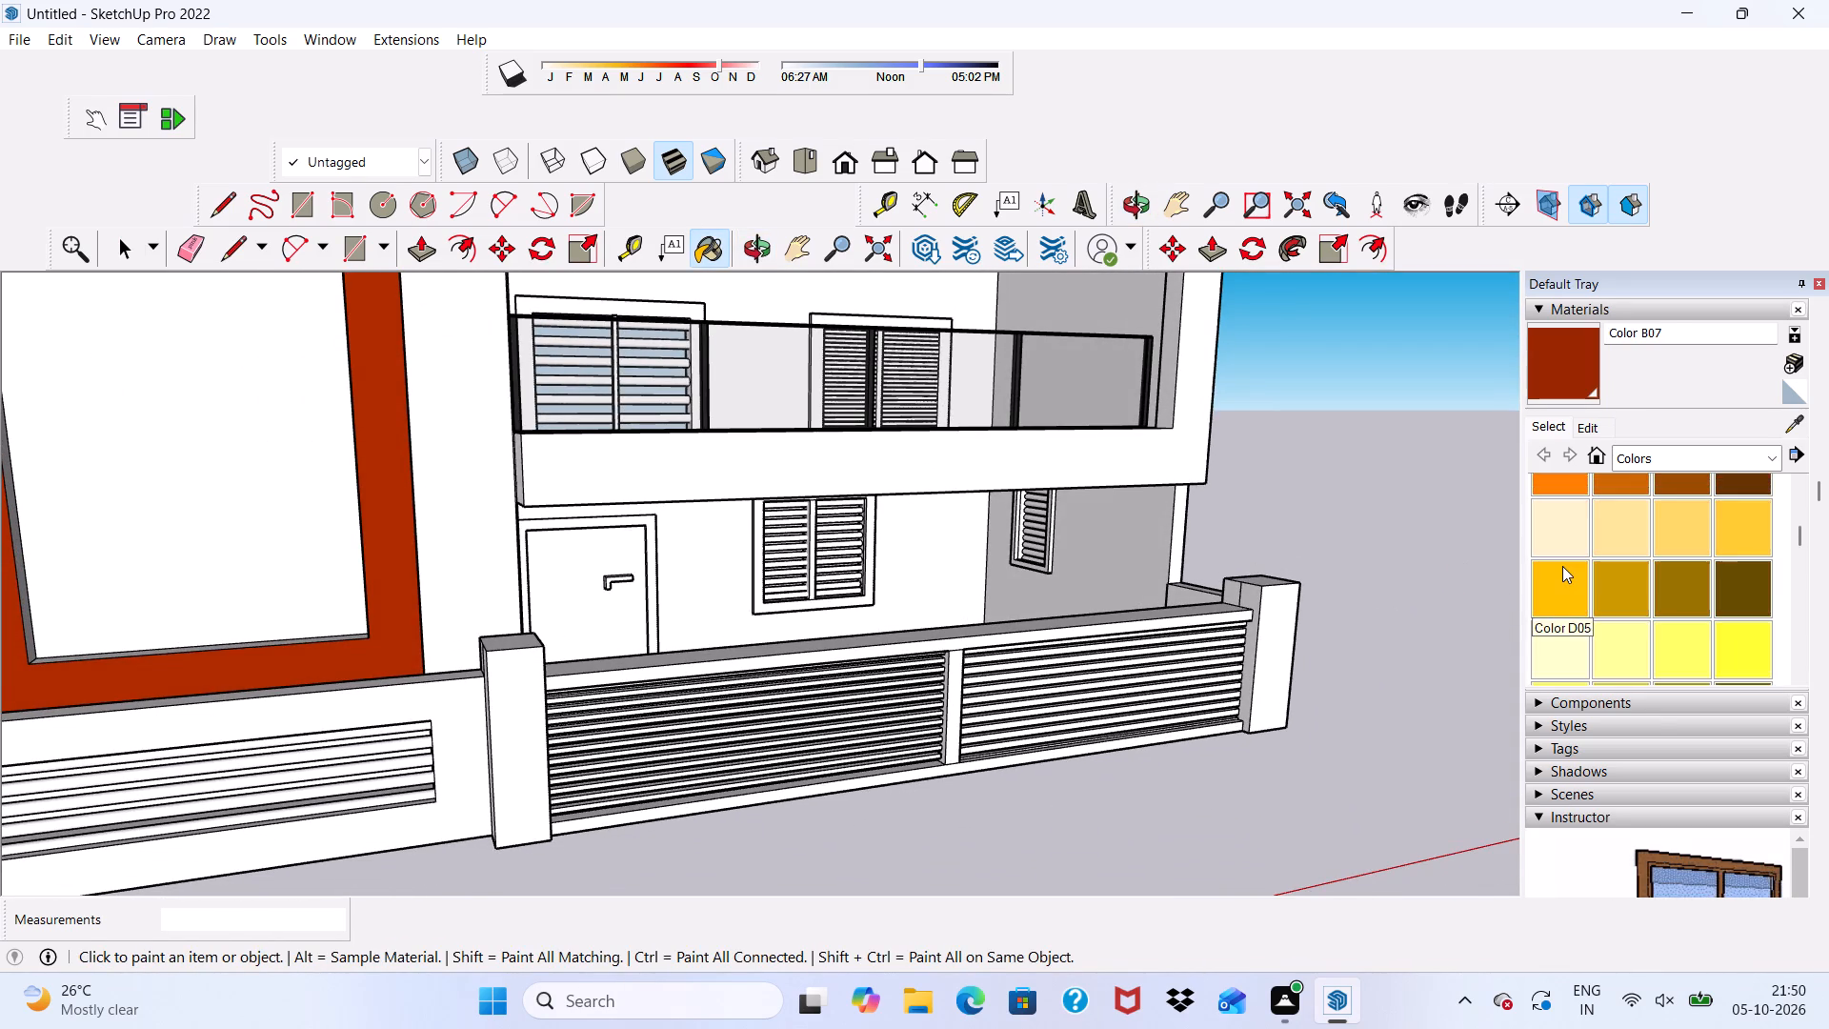
scroll(1562, 565, "up", 3)
scroll(1446, 533, "down", 3)
scroll(25, 734, "down", 6)
scroll(315, 650, "down", 1)
scroll(314, 654, "up", 1)
scroll(314, 655, "down", 3)
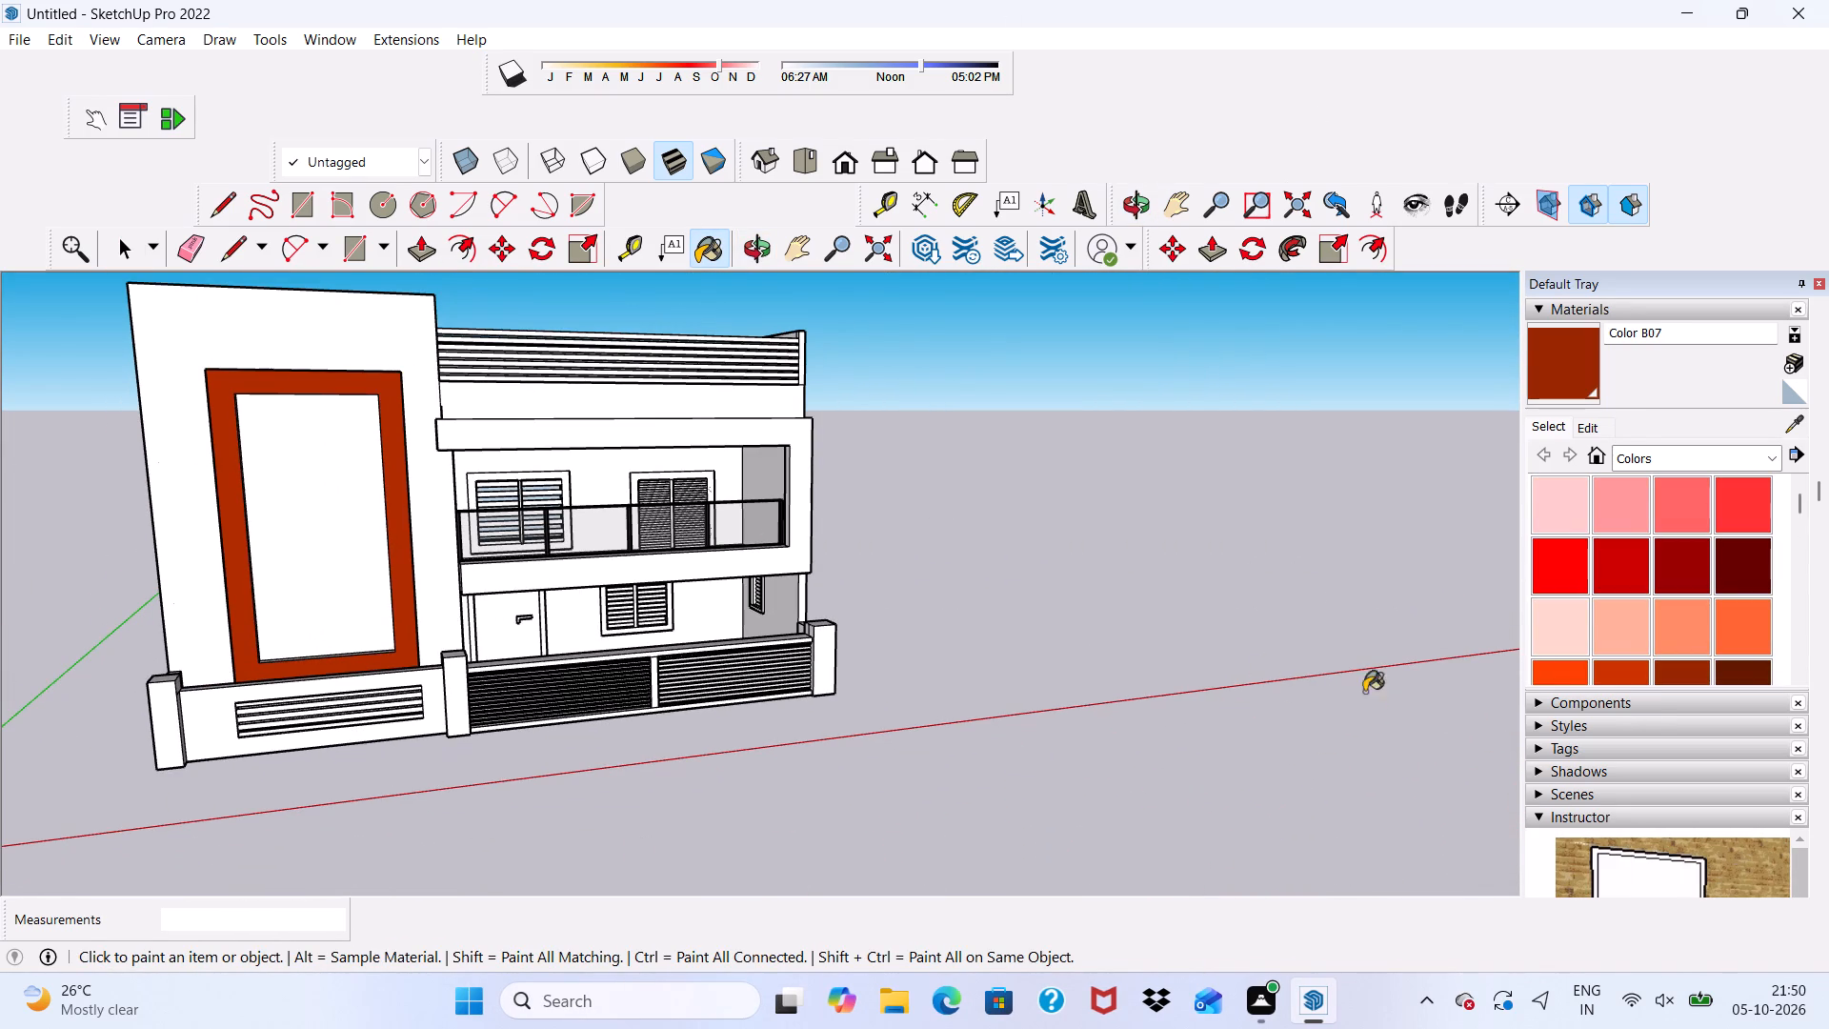
scroll(1660, 606, "down", 2)
scroll(1660, 606, "up", 3)
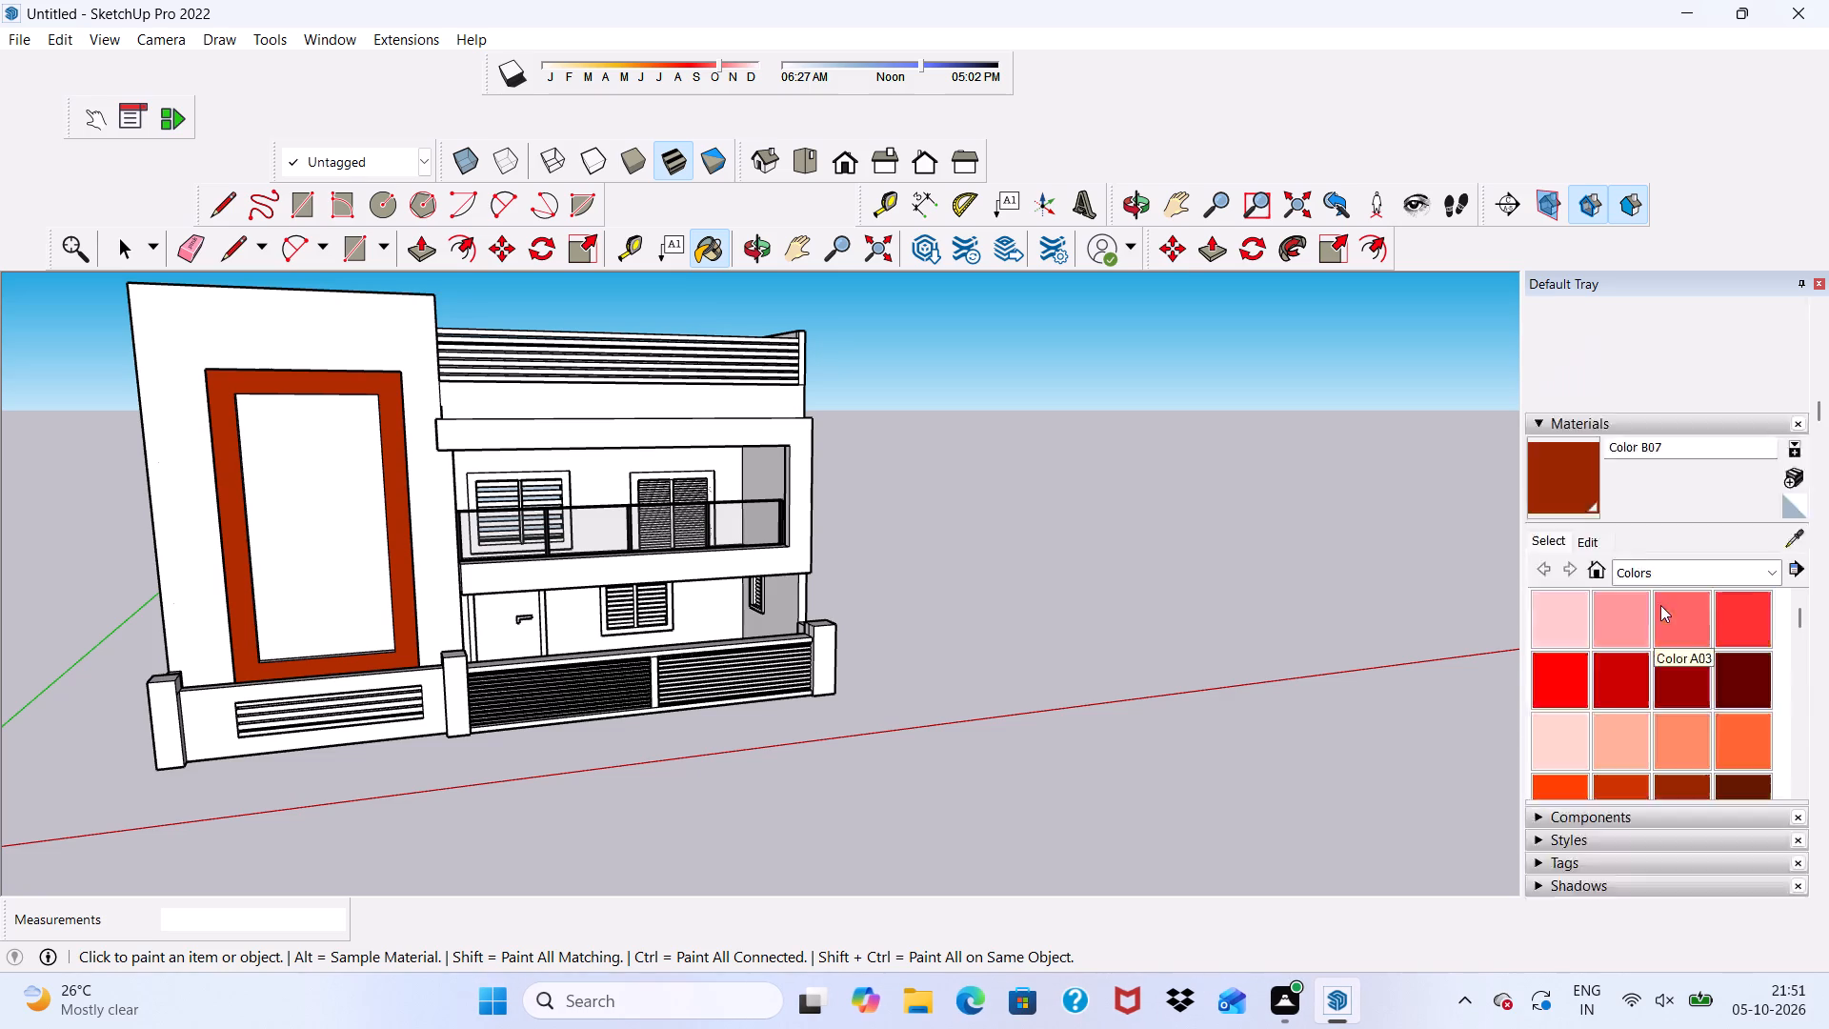
scroll(1660, 605, "up", 2)
scroll(1661, 619, "down", 2)
scroll(1686, 740, "down", 3)
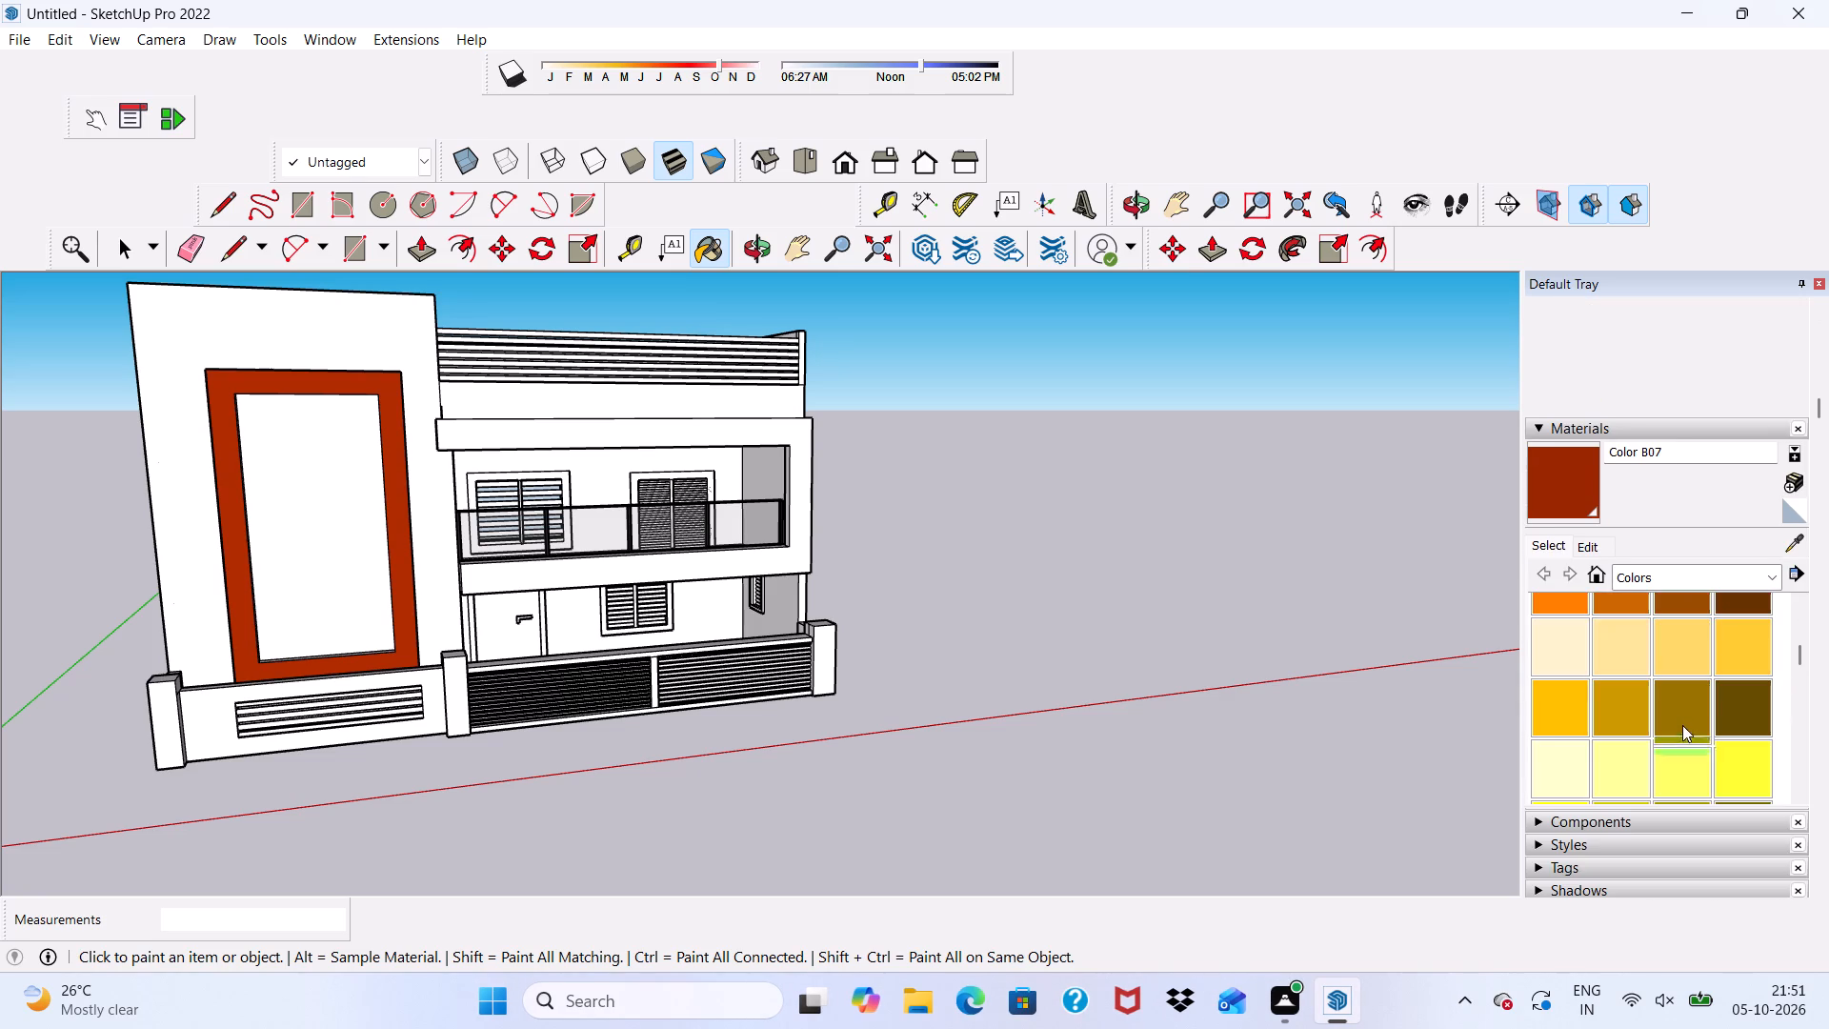
scroll(1682, 725, "down", 8)
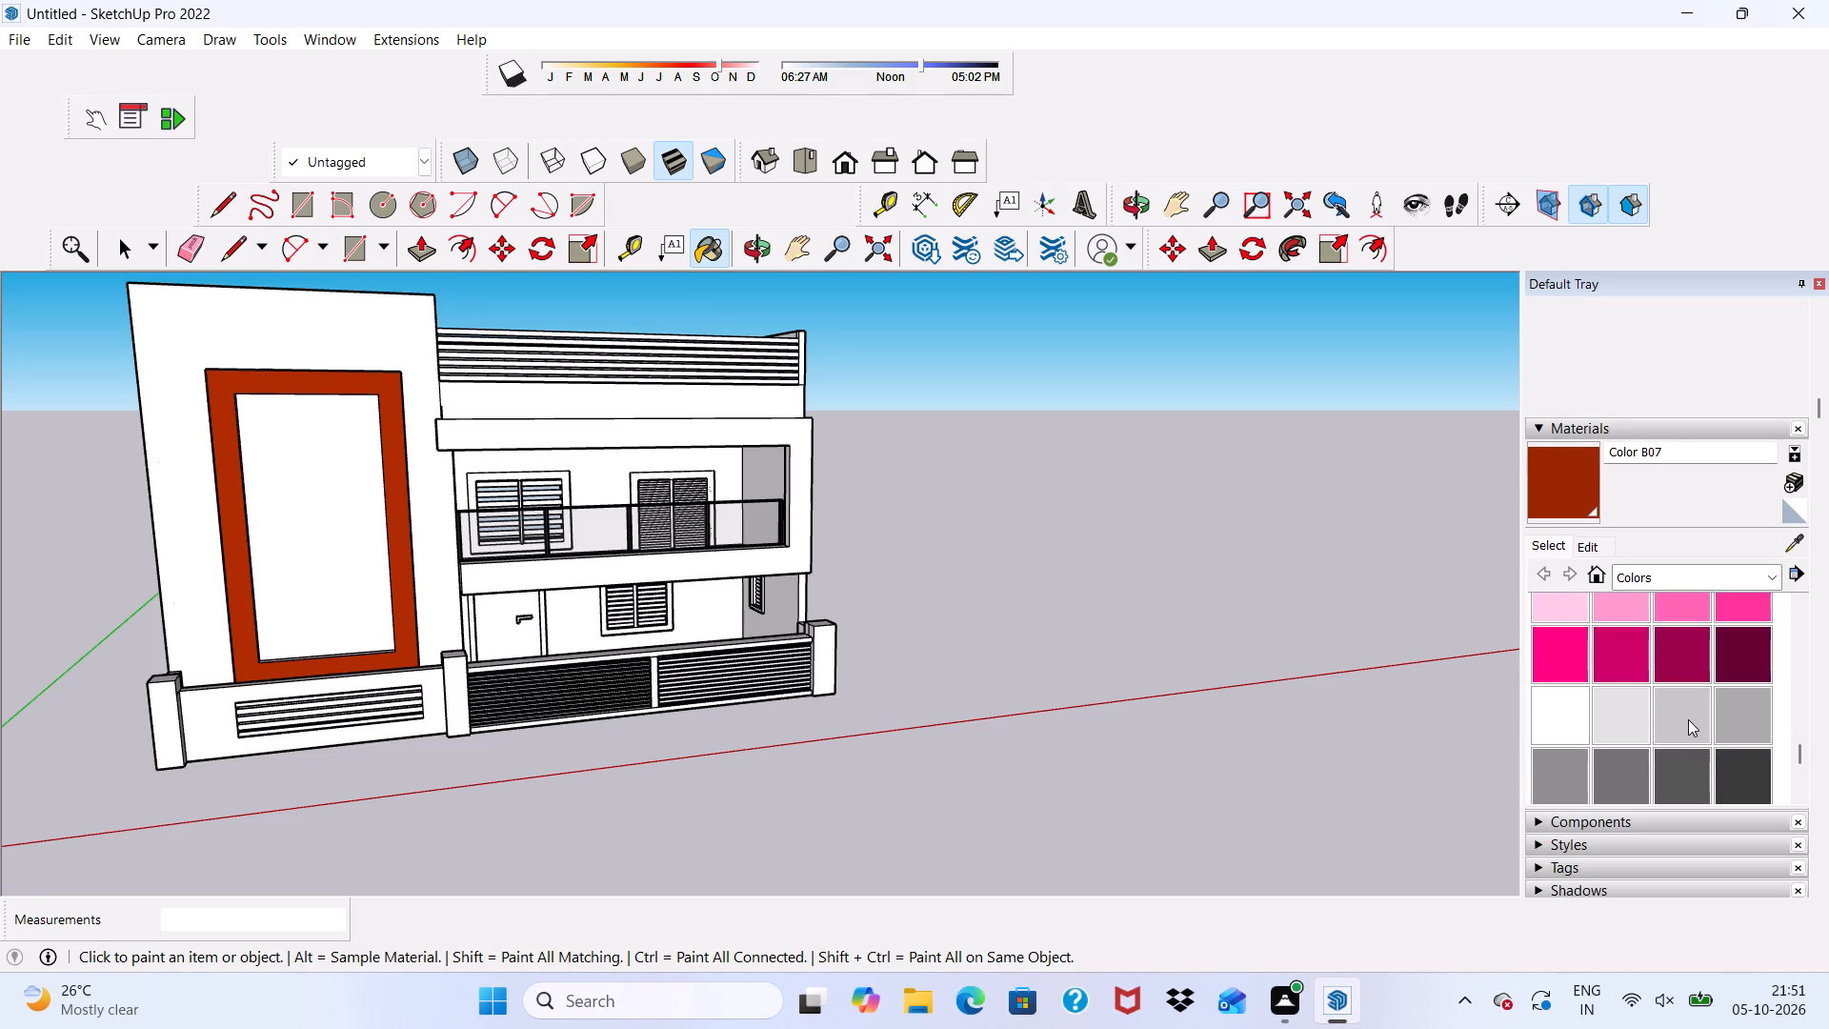
scroll(1688, 718, "up", 13)
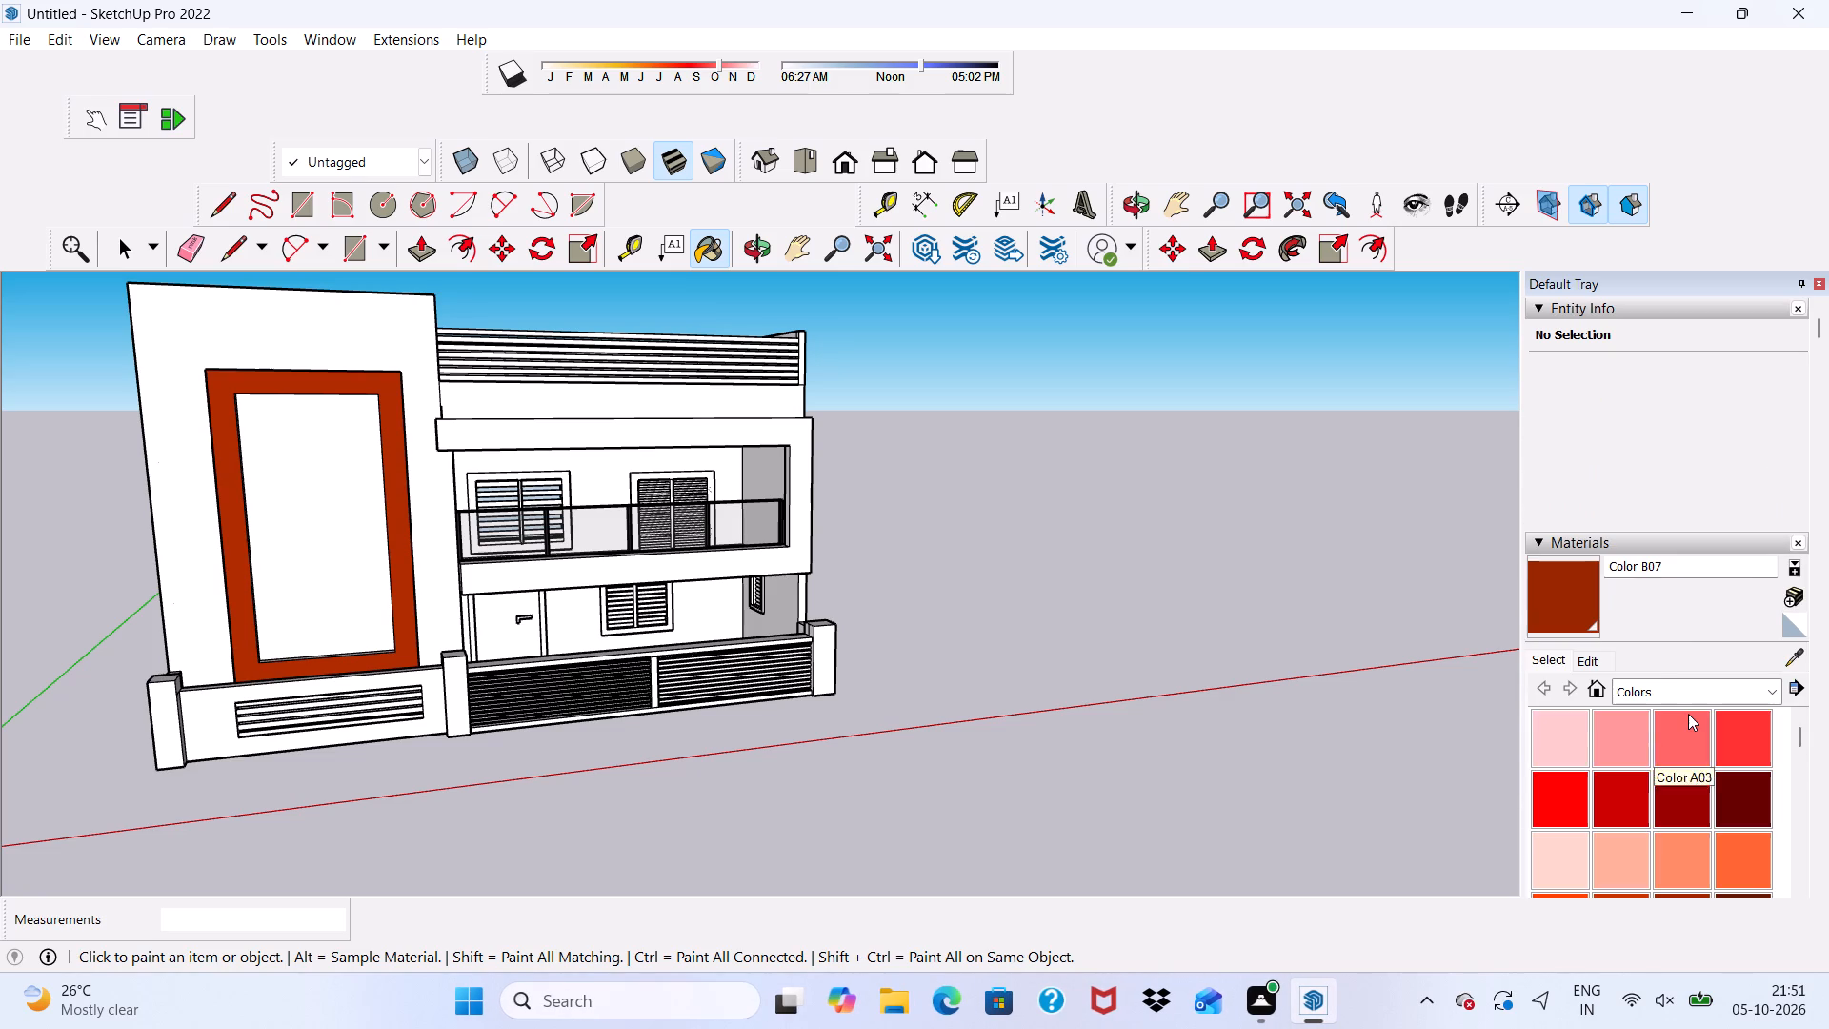
scroll(1688, 714, "up", 4)
Paint the front face of the tall wall's frame with 0043_SaddleBrown from the Colors-Named collection.
left_click(1777, 692)
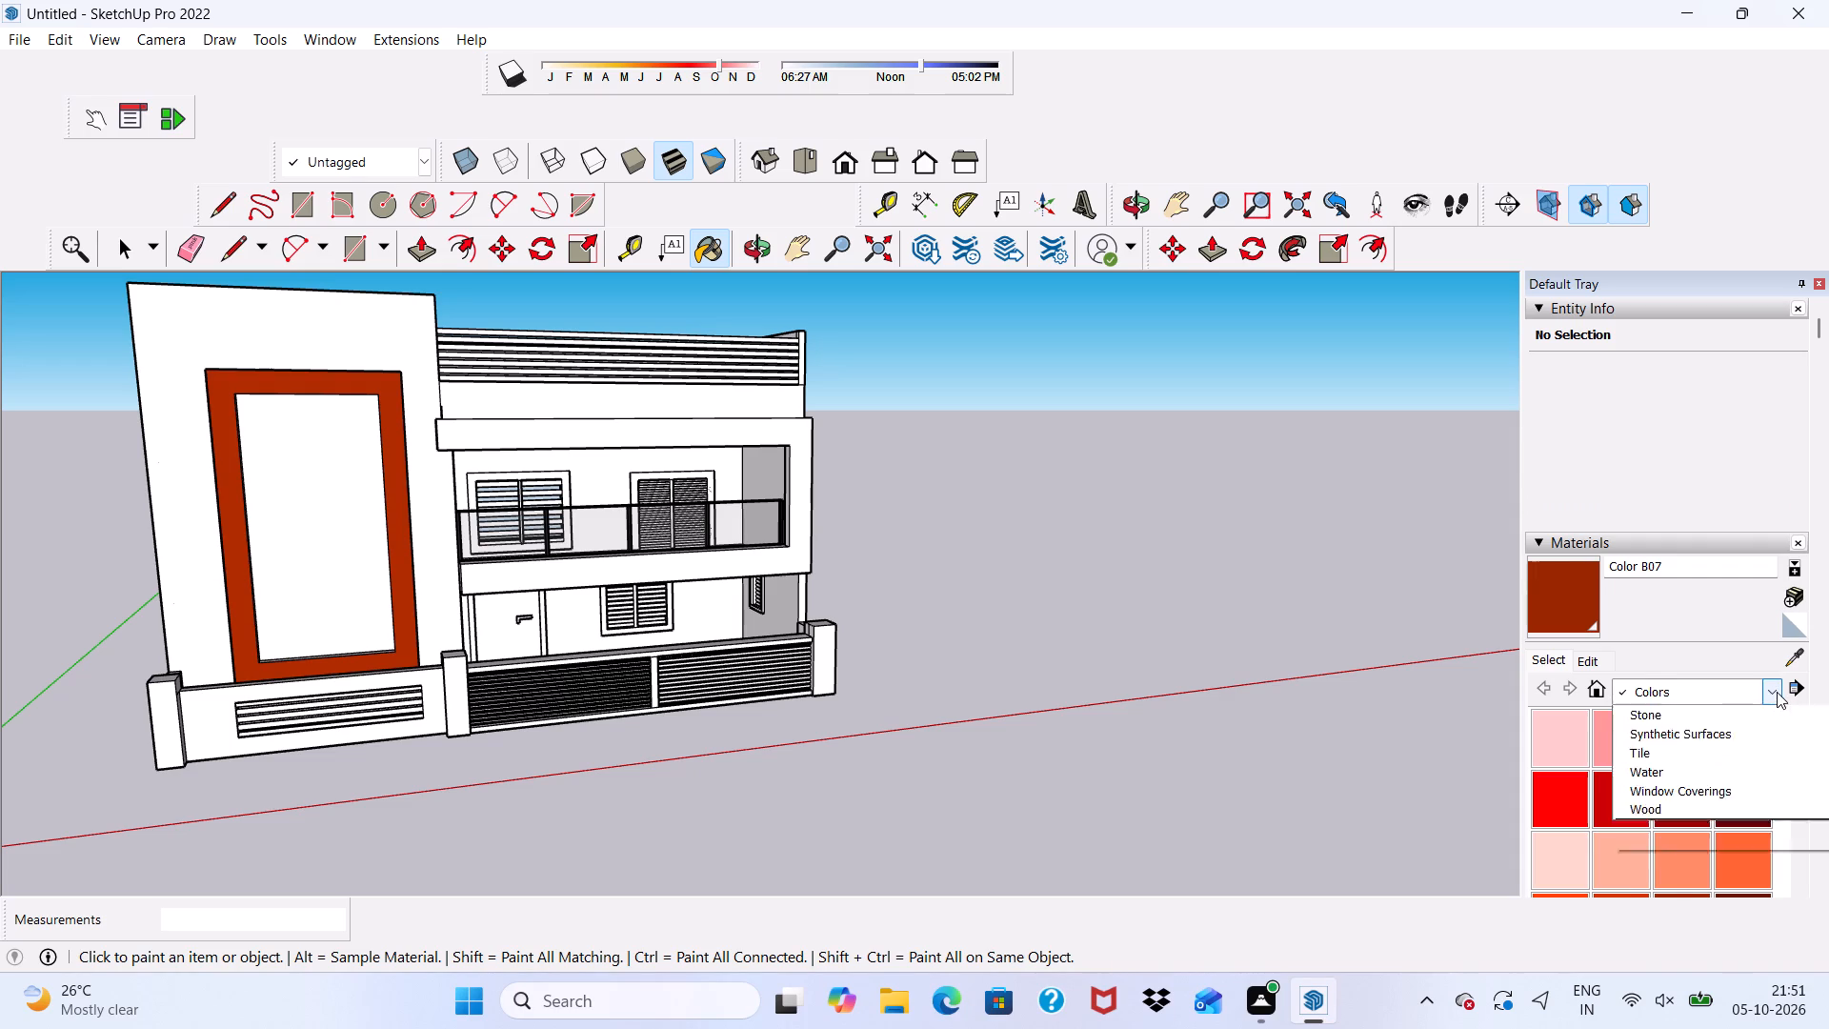
left_click(1708, 790)
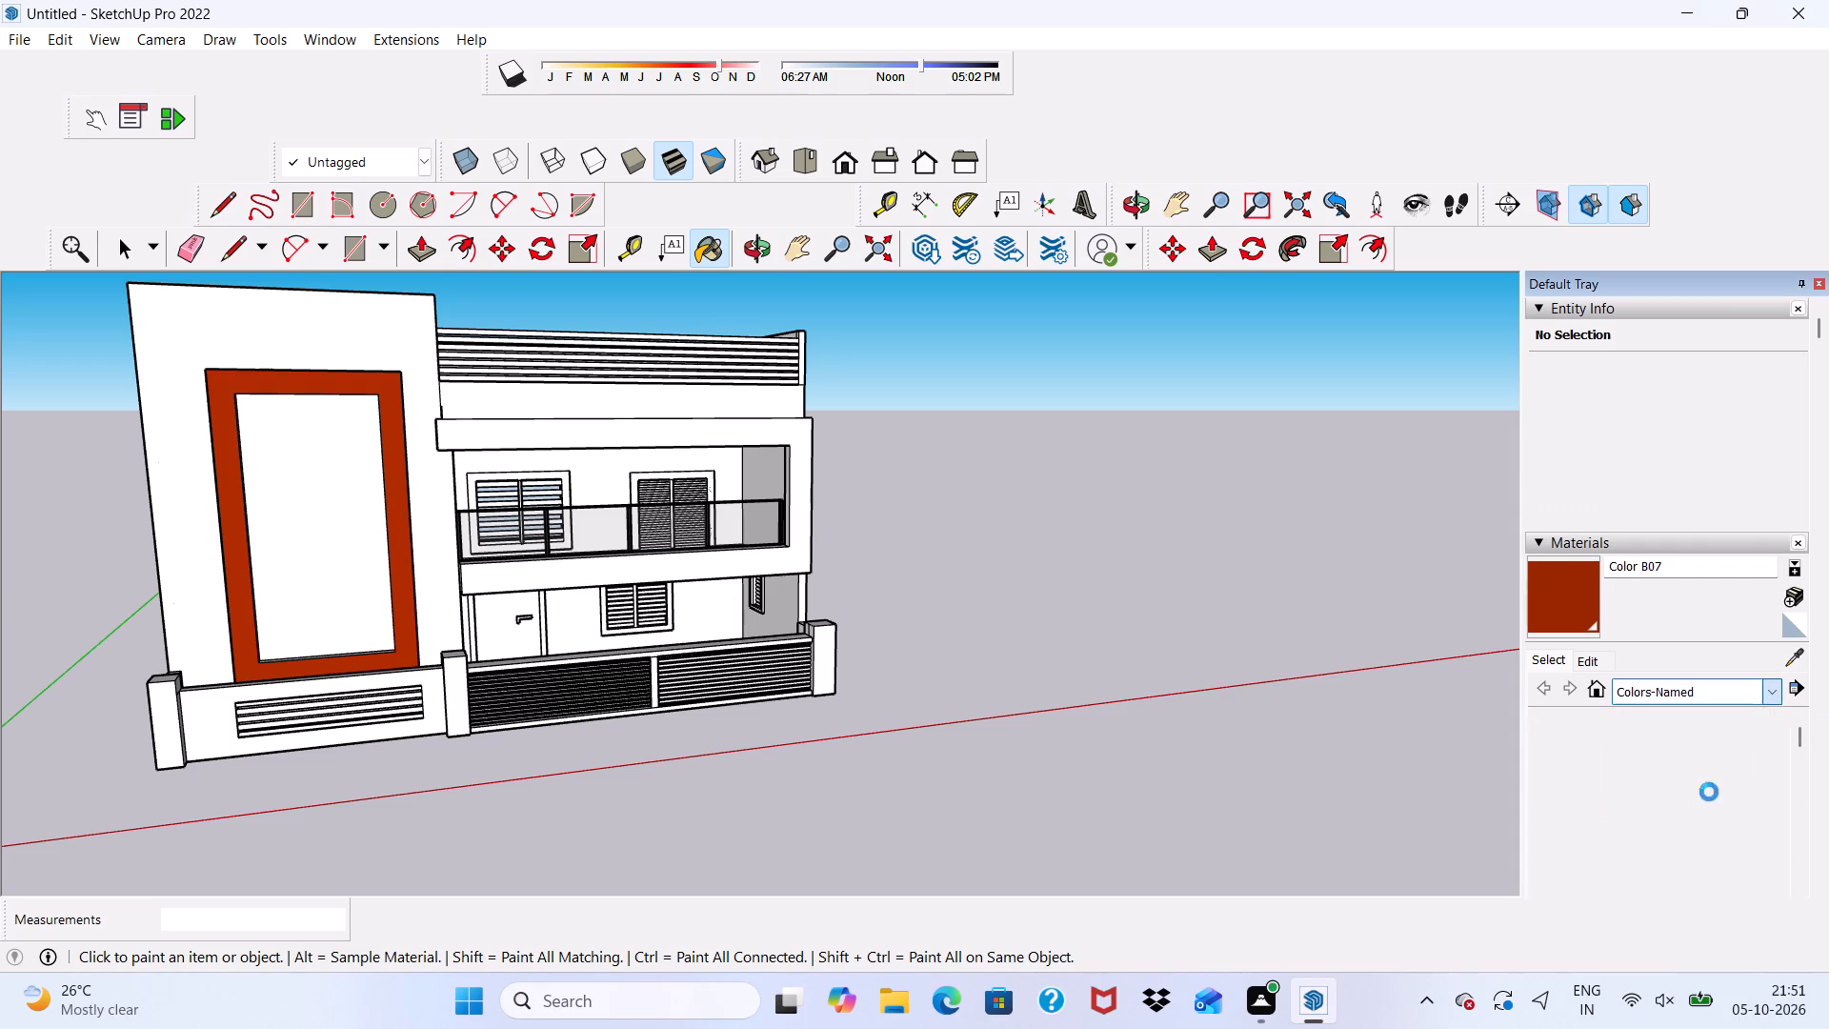
scroll(1649, 787, "down", 3)
scroll(1655, 785, "up", 1)
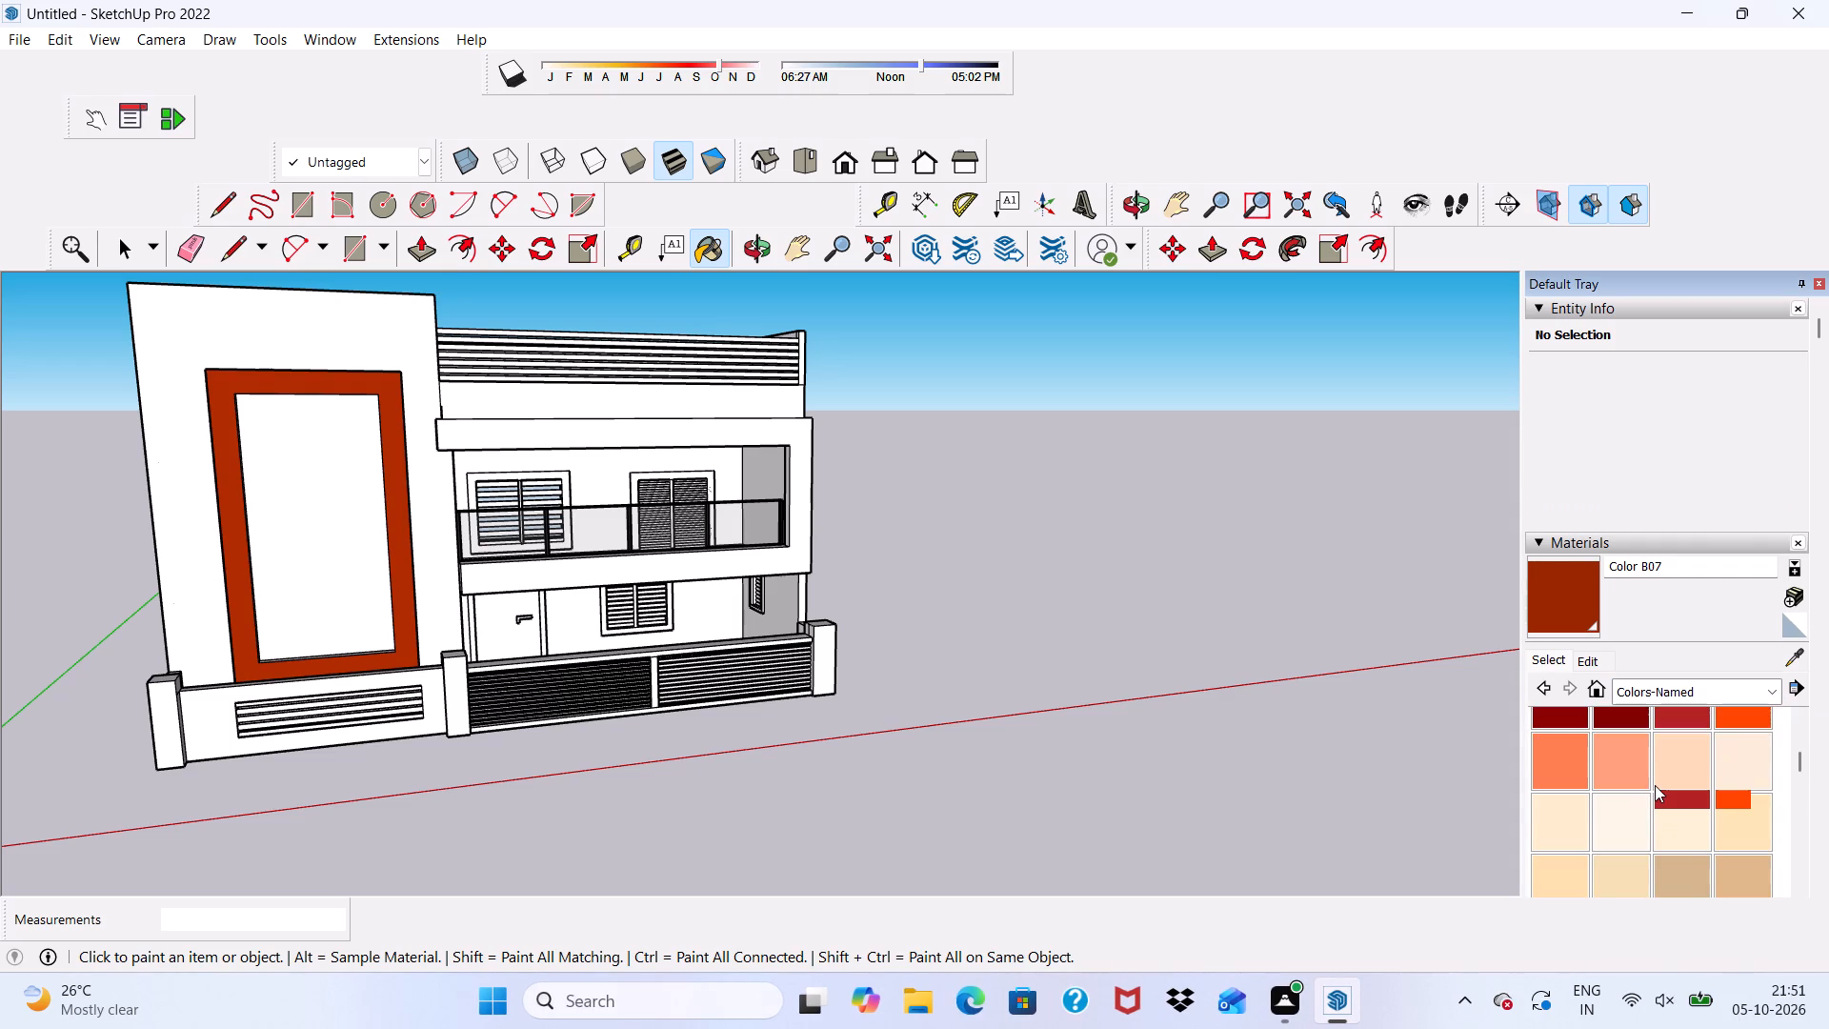
scroll(1655, 785, "down", 1)
scroll(1641, 772, "up", 3)
scroll(1641, 771, "down", 4)
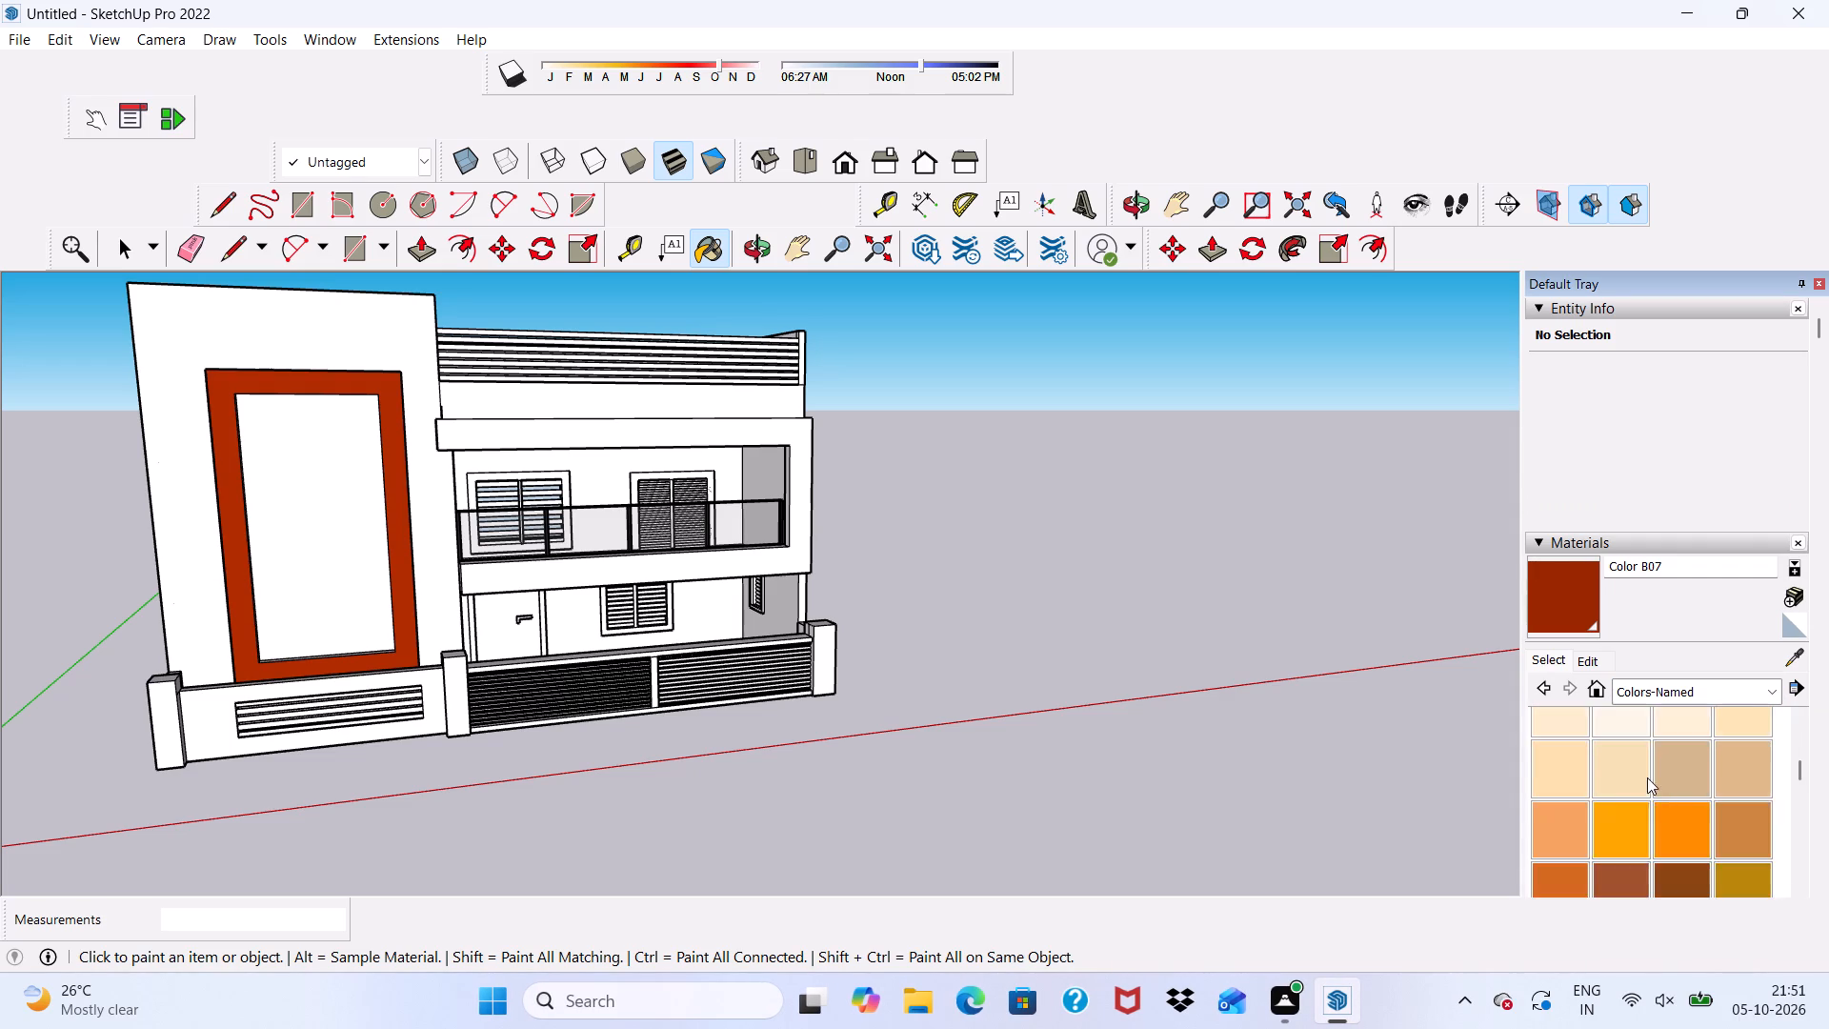
scroll(1647, 777, "down", 1)
left_click(1663, 777)
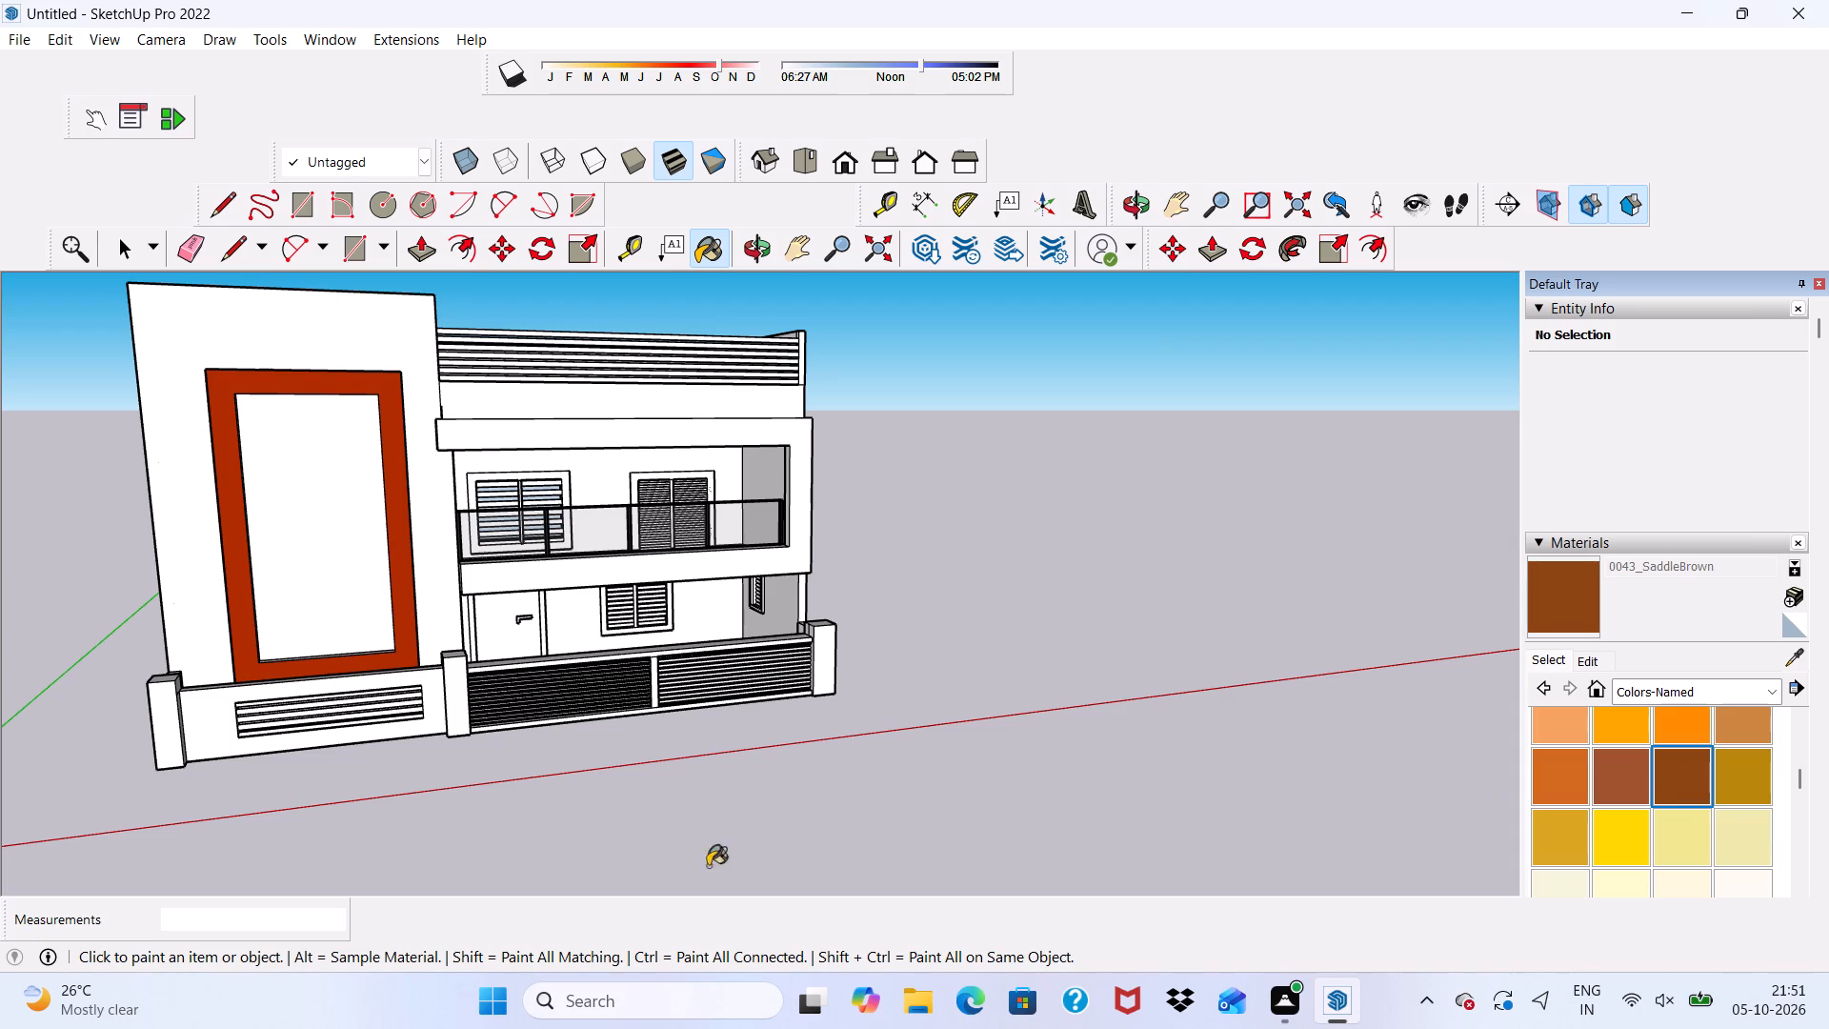
scroll(362, 567, "up", 4)
left_click(197, 588)
Paint the frame's outer side face, on the side away from the balcony, with 0043_SaddleBrown.
scroll(157, 564, "up", 4)
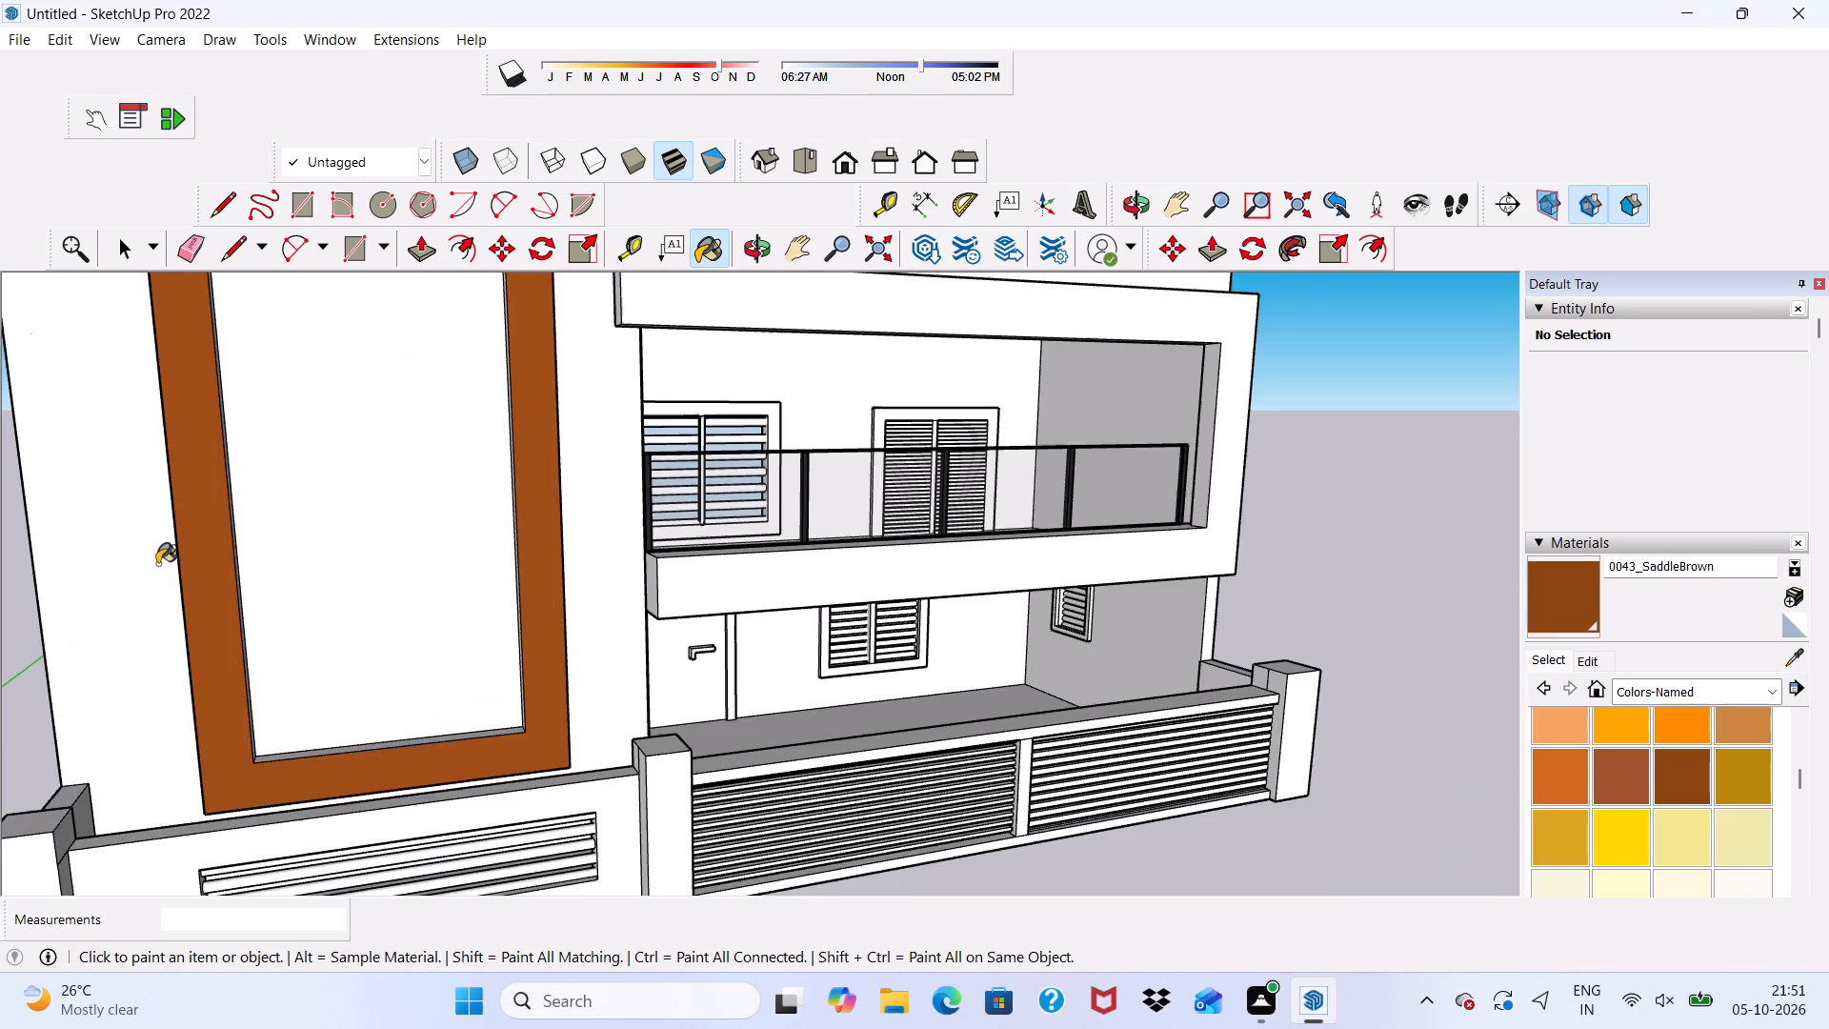
middle_click_drag(166, 573, 387, 639)
scroll(387, 639, "up", 4)
left_click(618, 620)
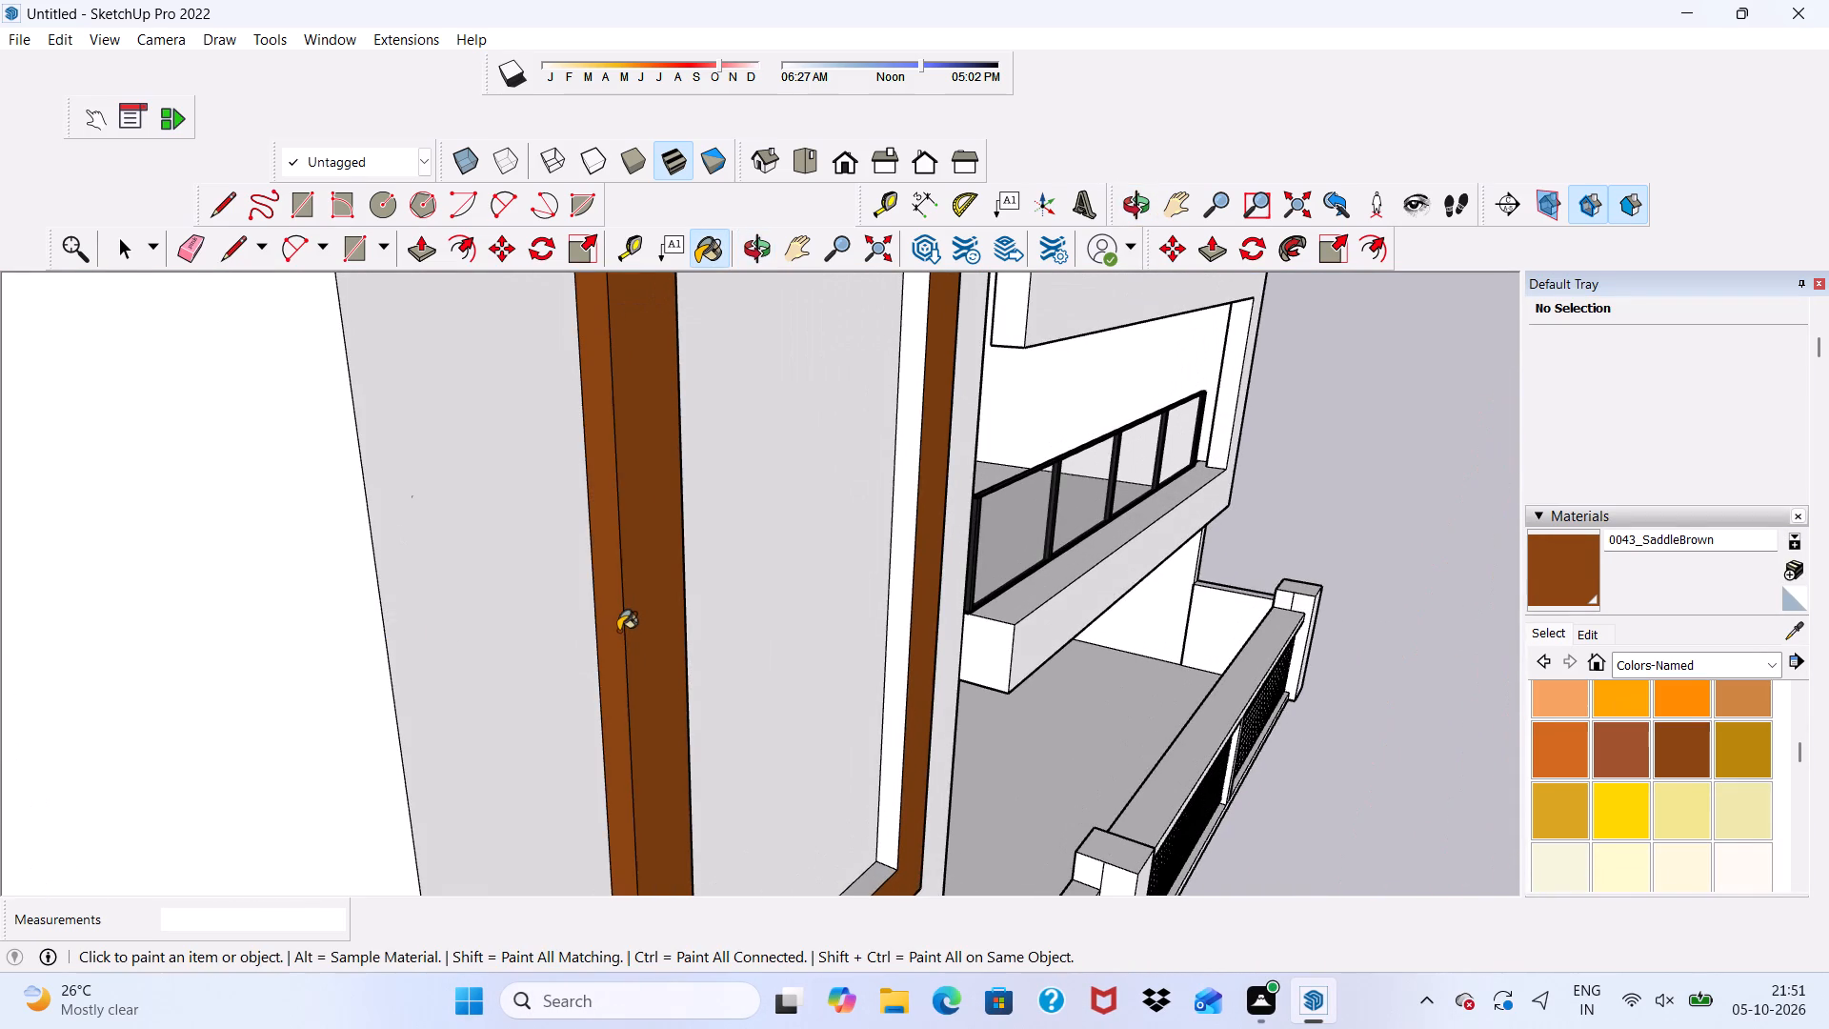
Paint the inner bottom face and both inner side faces of the tall wall's frame with 0043_SaddleBrown.
scroll(615, 632, "down", 5)
middle_click_drag(618, 633, 20, 710)
middle_click_drag(178, 708, 265, 697)
scroll(455, 637, "up", 5)
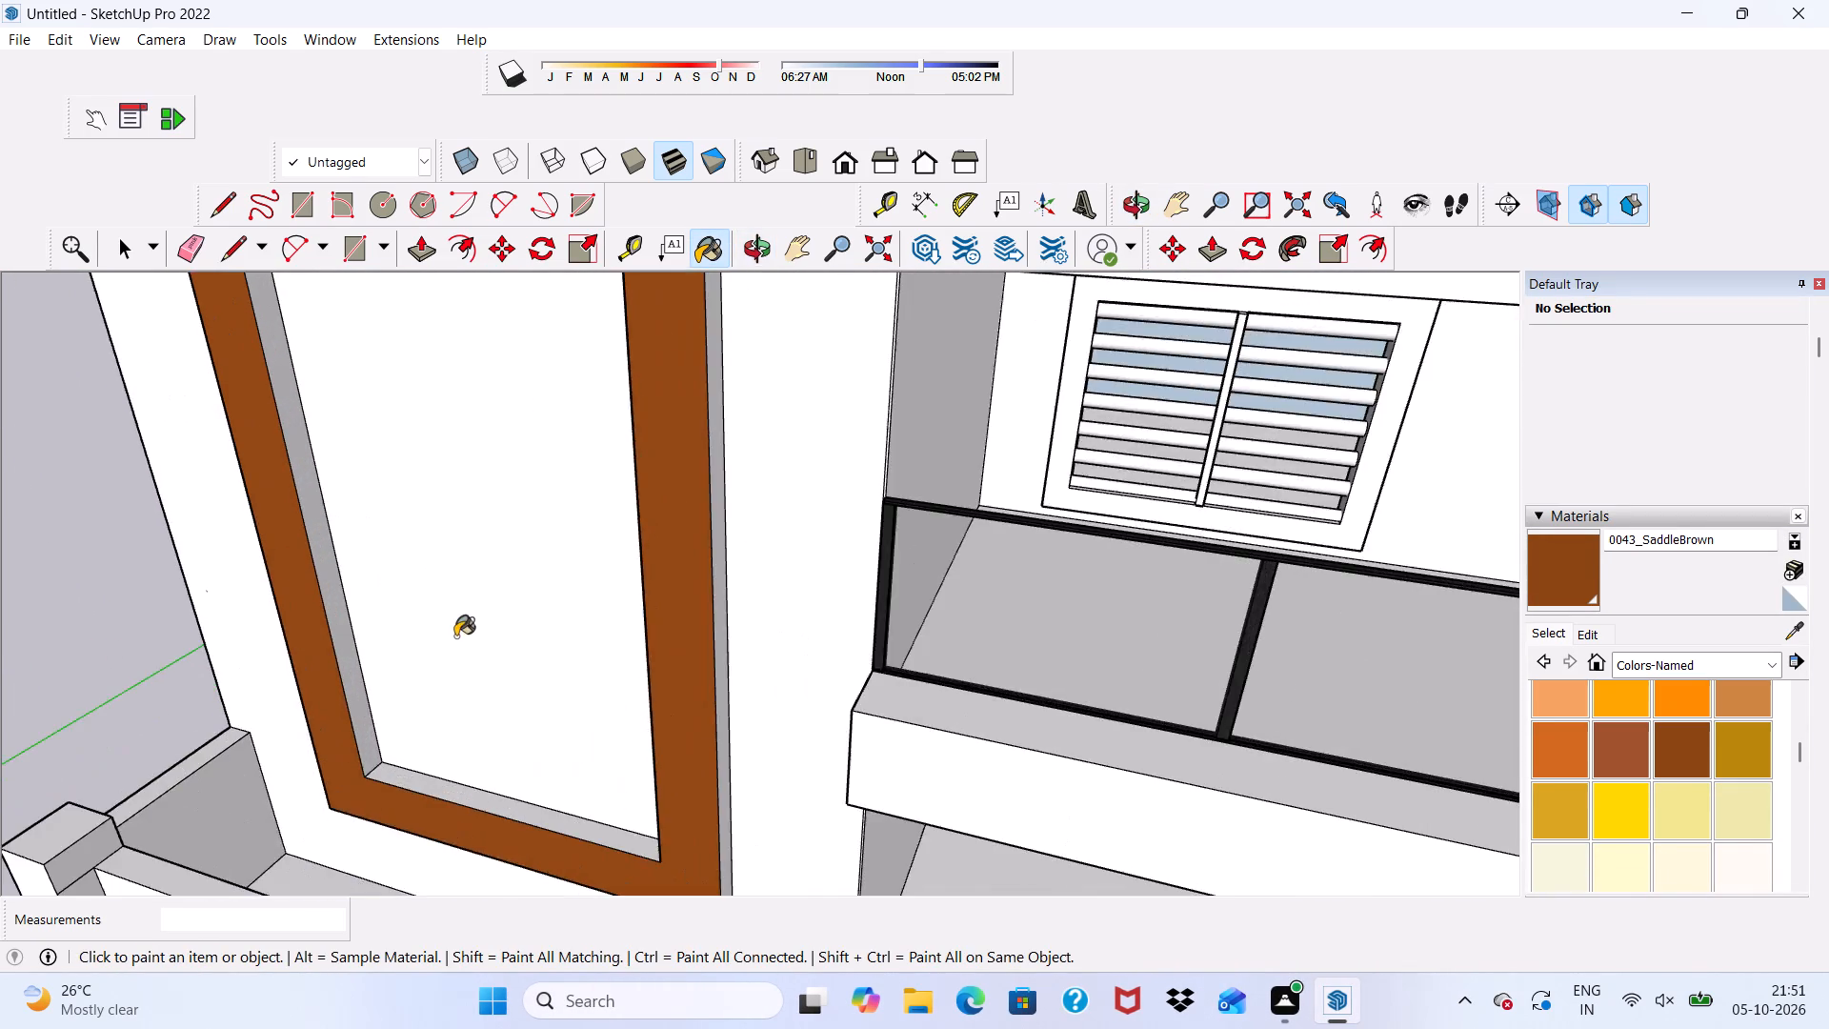
scroll(455, 636, "up", 6)
left_click(407, 820)
left_click(309, 680)
scroll(249, 697, "down", 1)
middle_click_drag(257, 697, 613, 653)
left_click(1156, 606)
scroll(813, 661, "down", 2)
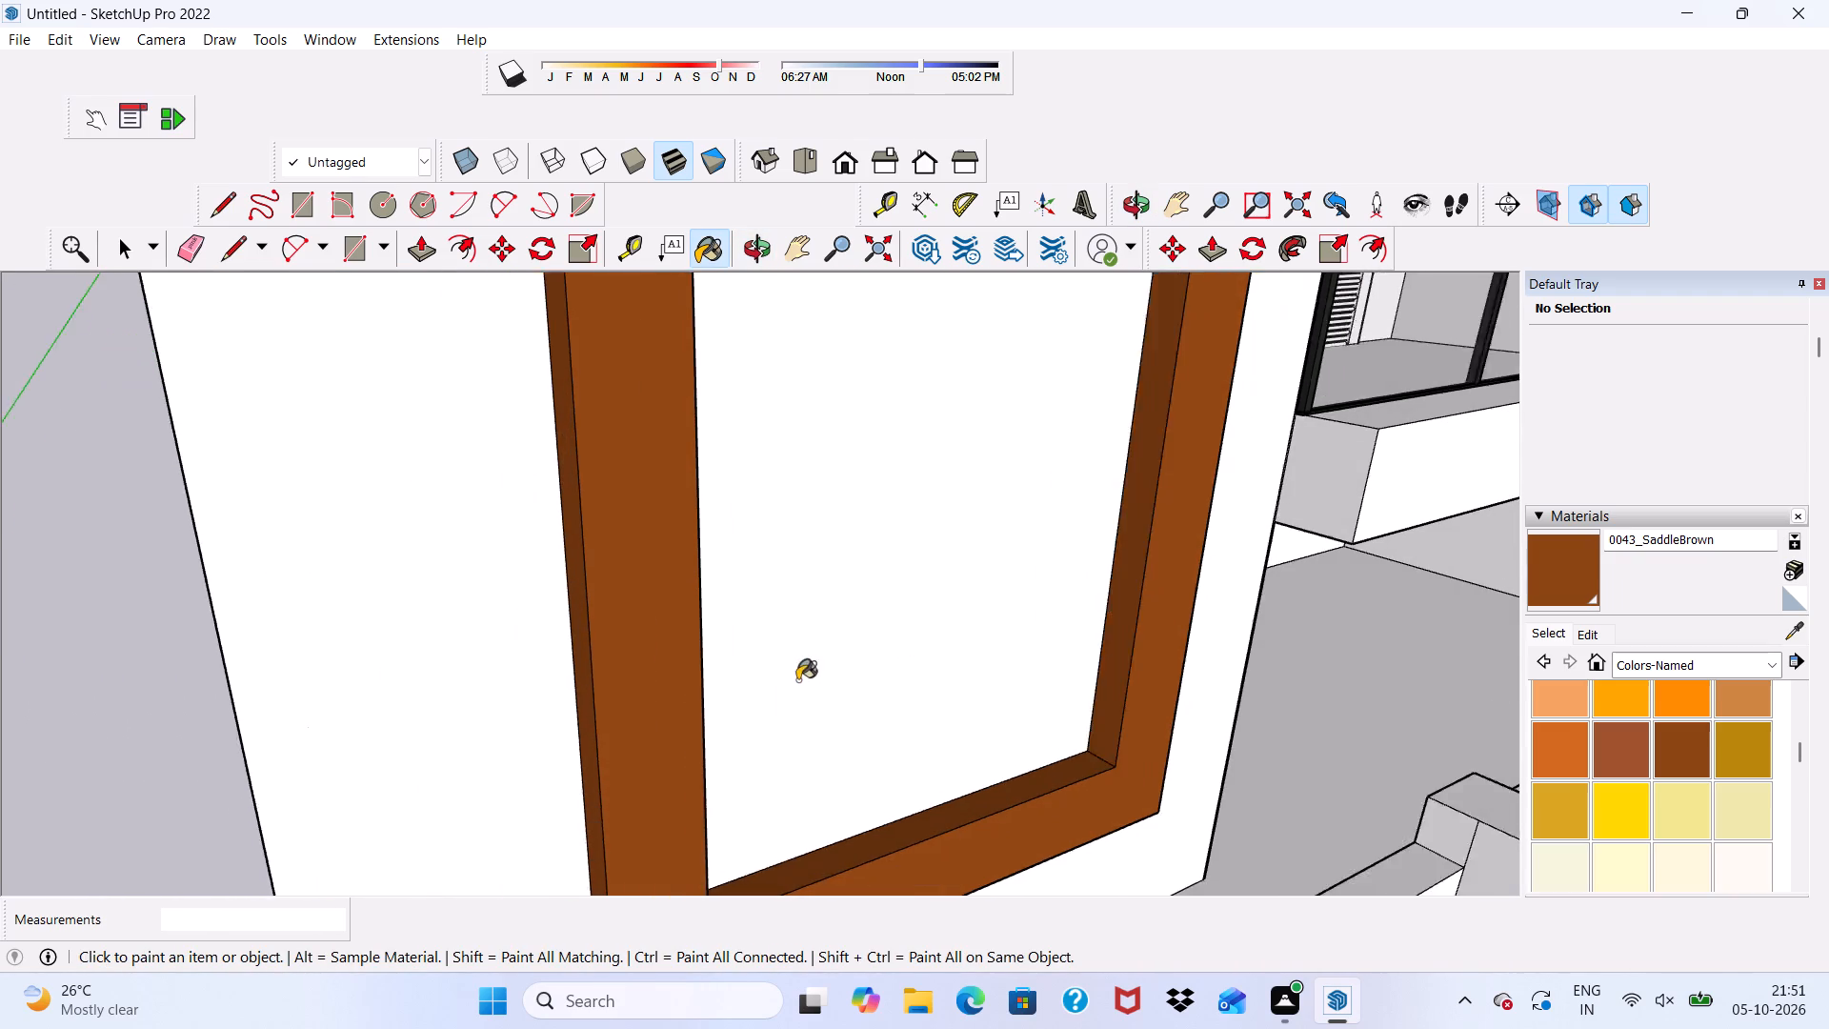
Paint the underside of the frame's top bar, inside its opening, with 0043_SaddleBrown.
scroll(797, 680, "down", 10)
scroll(941, 665, "down", 1)
middle_click_drag(941, 661, 732, 707)
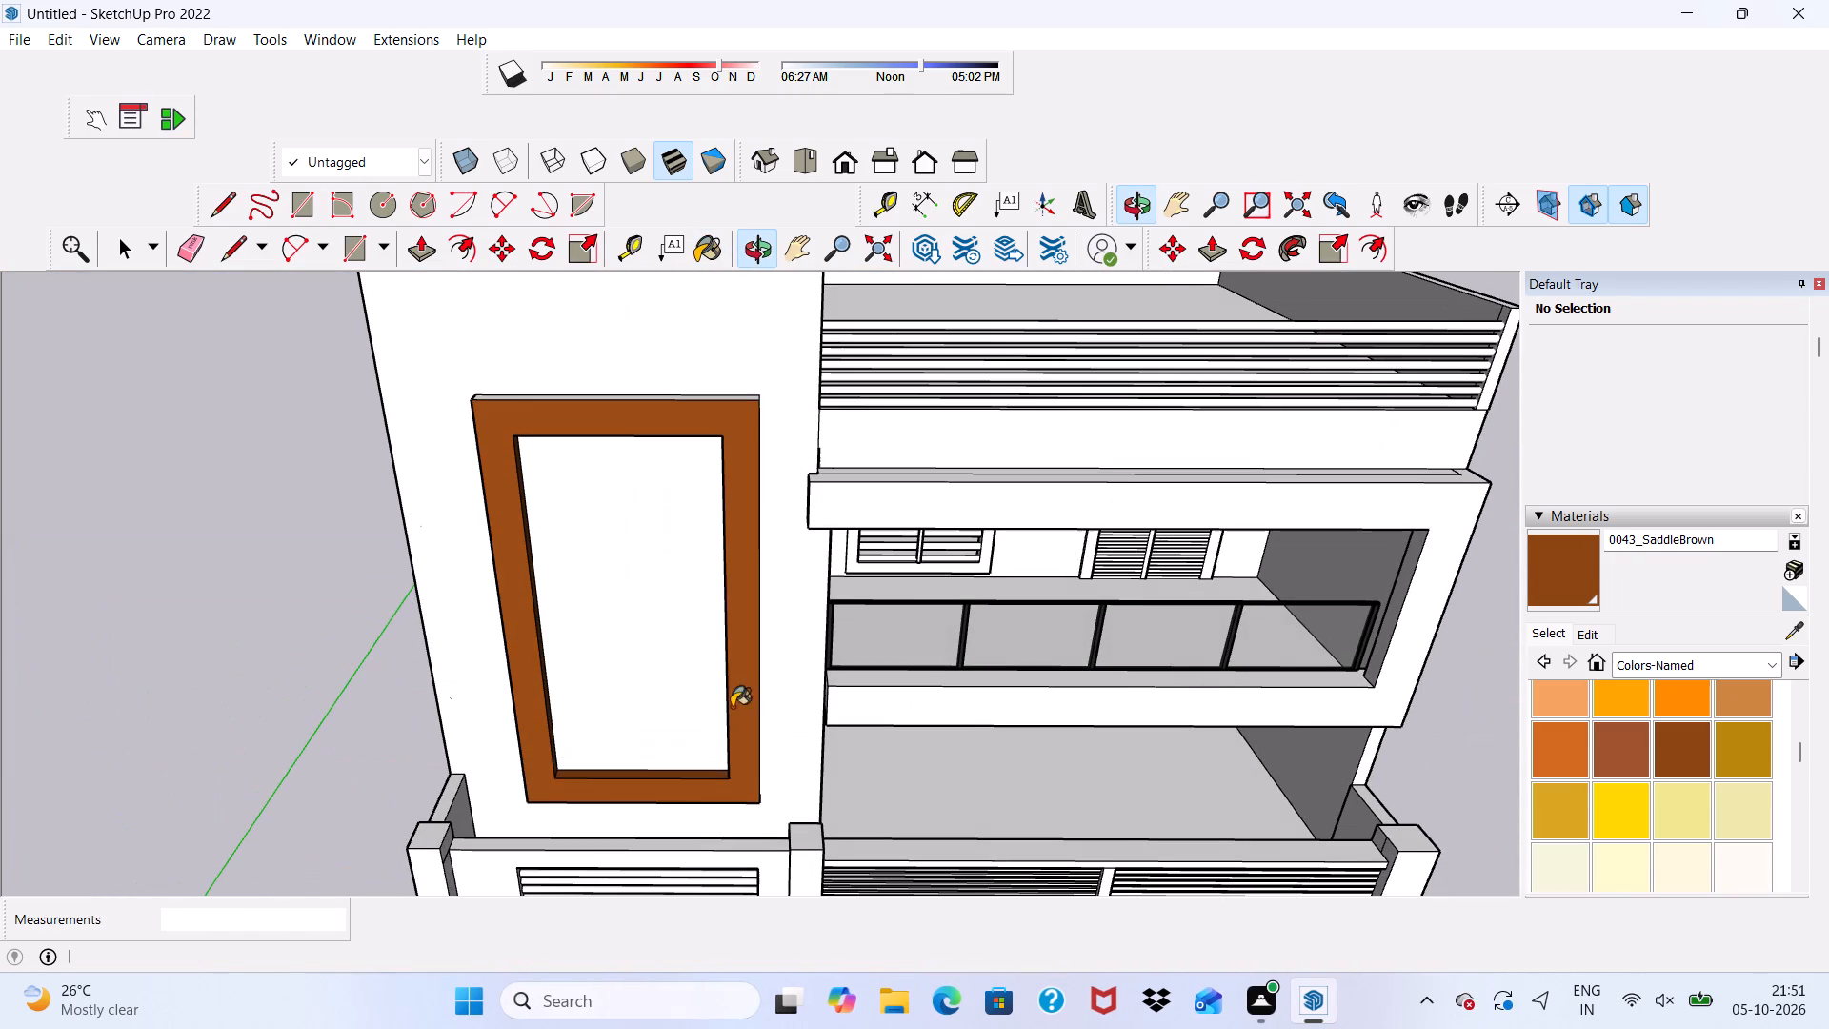
scroll(725, 722, "up", 1)
middle_click_drag(524, 312, 524, 311)
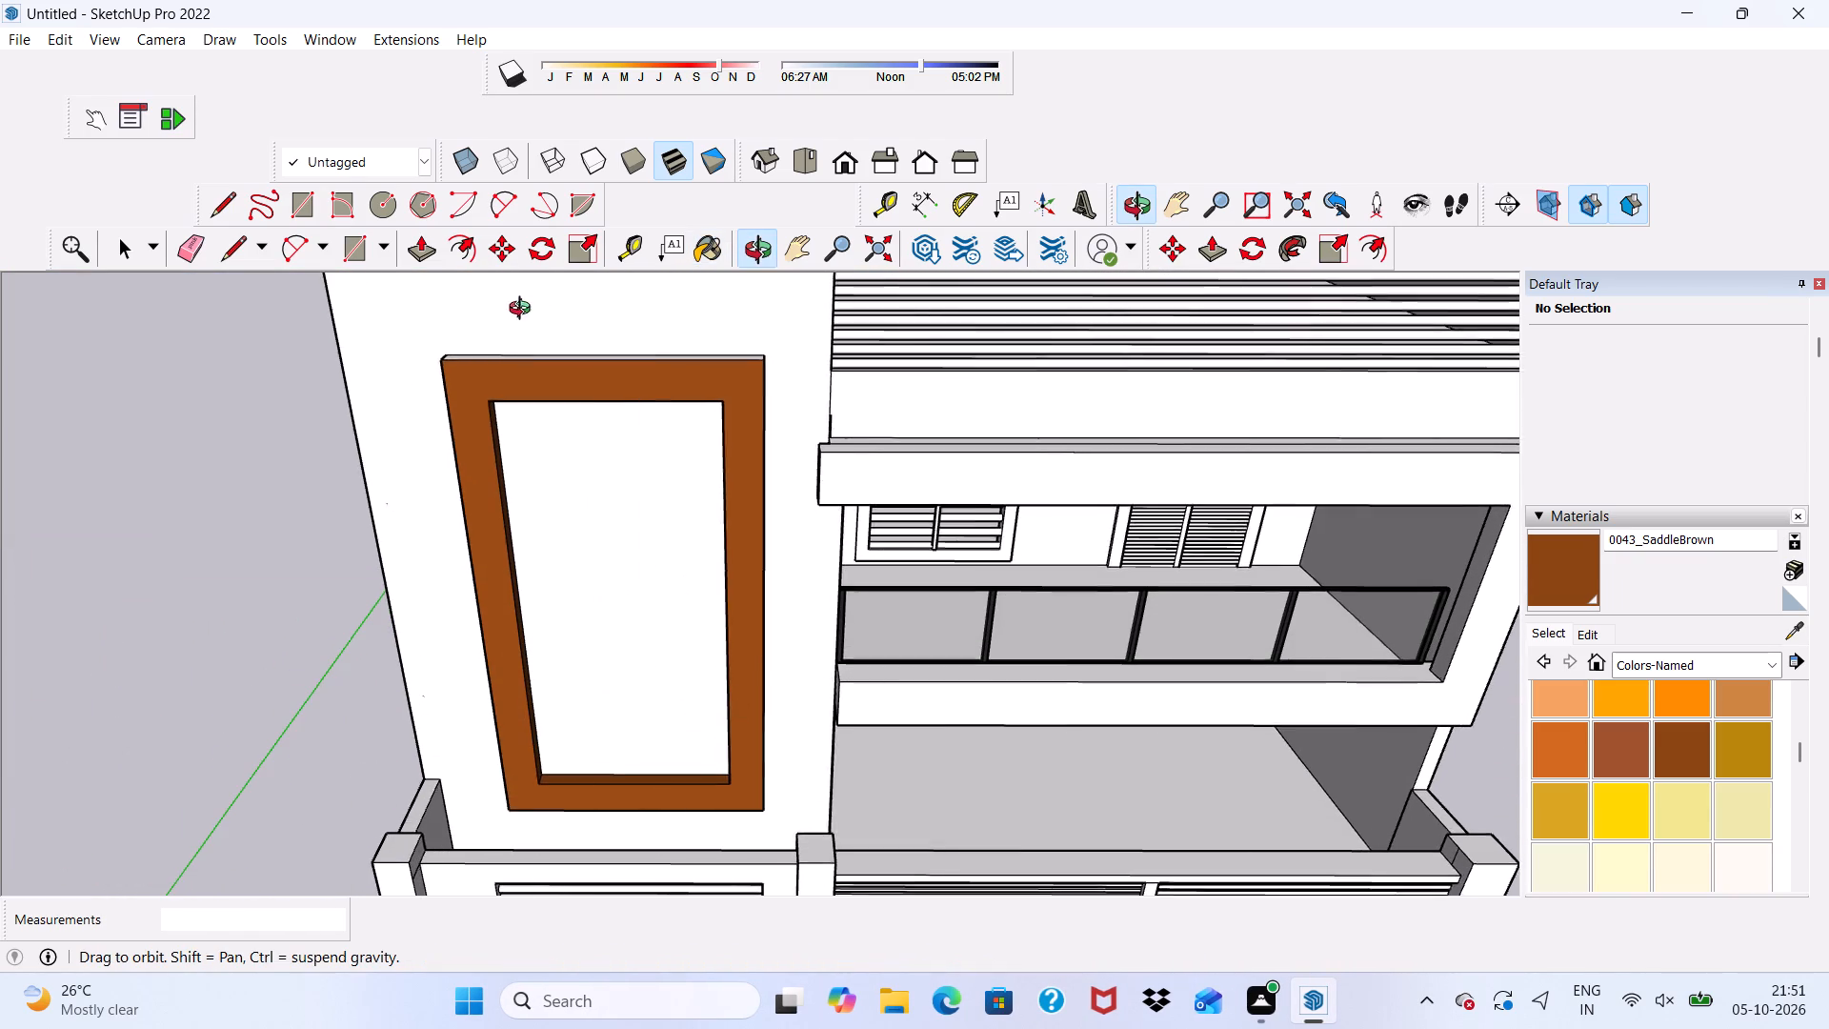
middle_click_drag(524, 311, 579, 135)
scroll(601, 258, "up", 7)
scroll(537, 502, "down", 5)
scroll(523, 574, "up", 1)
scroll(521, 586, "down", 2)
scroll(655, 336, "up", 7)
middle_click_drag(615, 437, 617, 435)
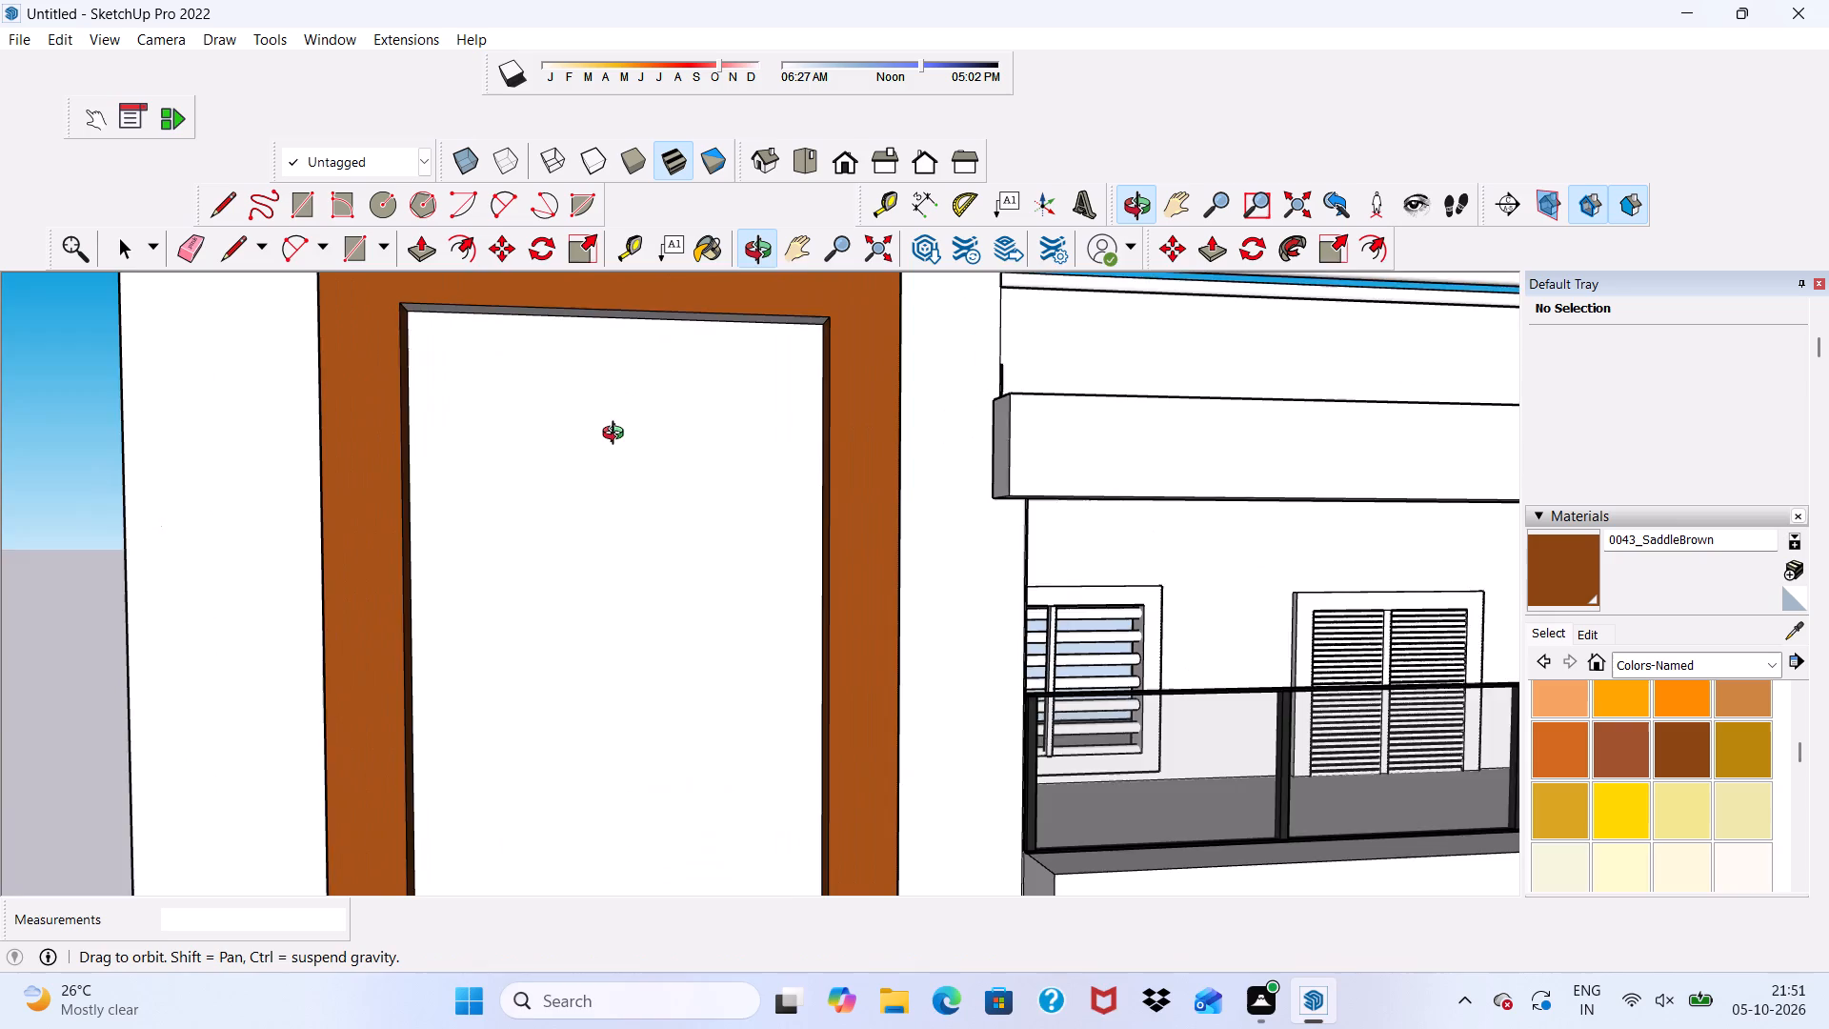
middle_click_drag(617, 435, 588, 428)
scroll(452, 492, "down", 6)
scroll(510, 456, "up", 7)
middle_click_drag(460, 417, 460, 416)
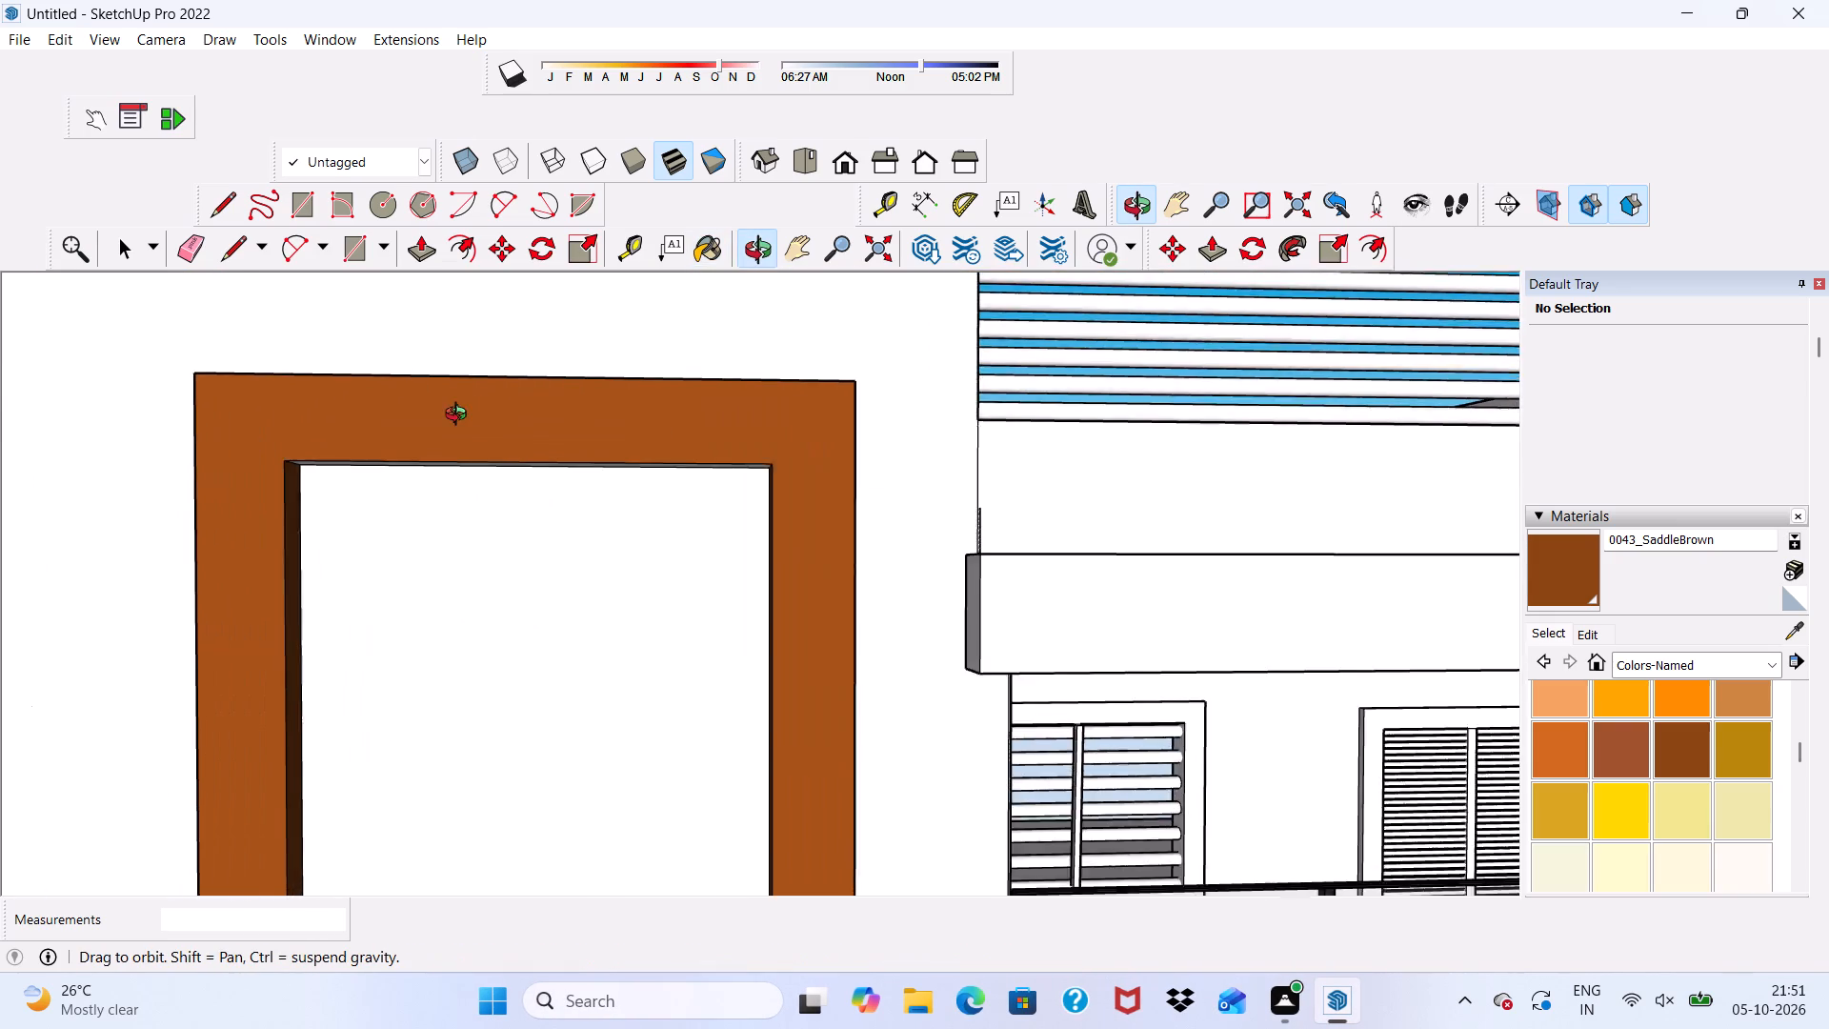
middle_click_drag(460, 416, 451, 289)
scroll(451, 289, "up", 4)
left_click(445, 289)
scroll(443, 418, "down", 12)
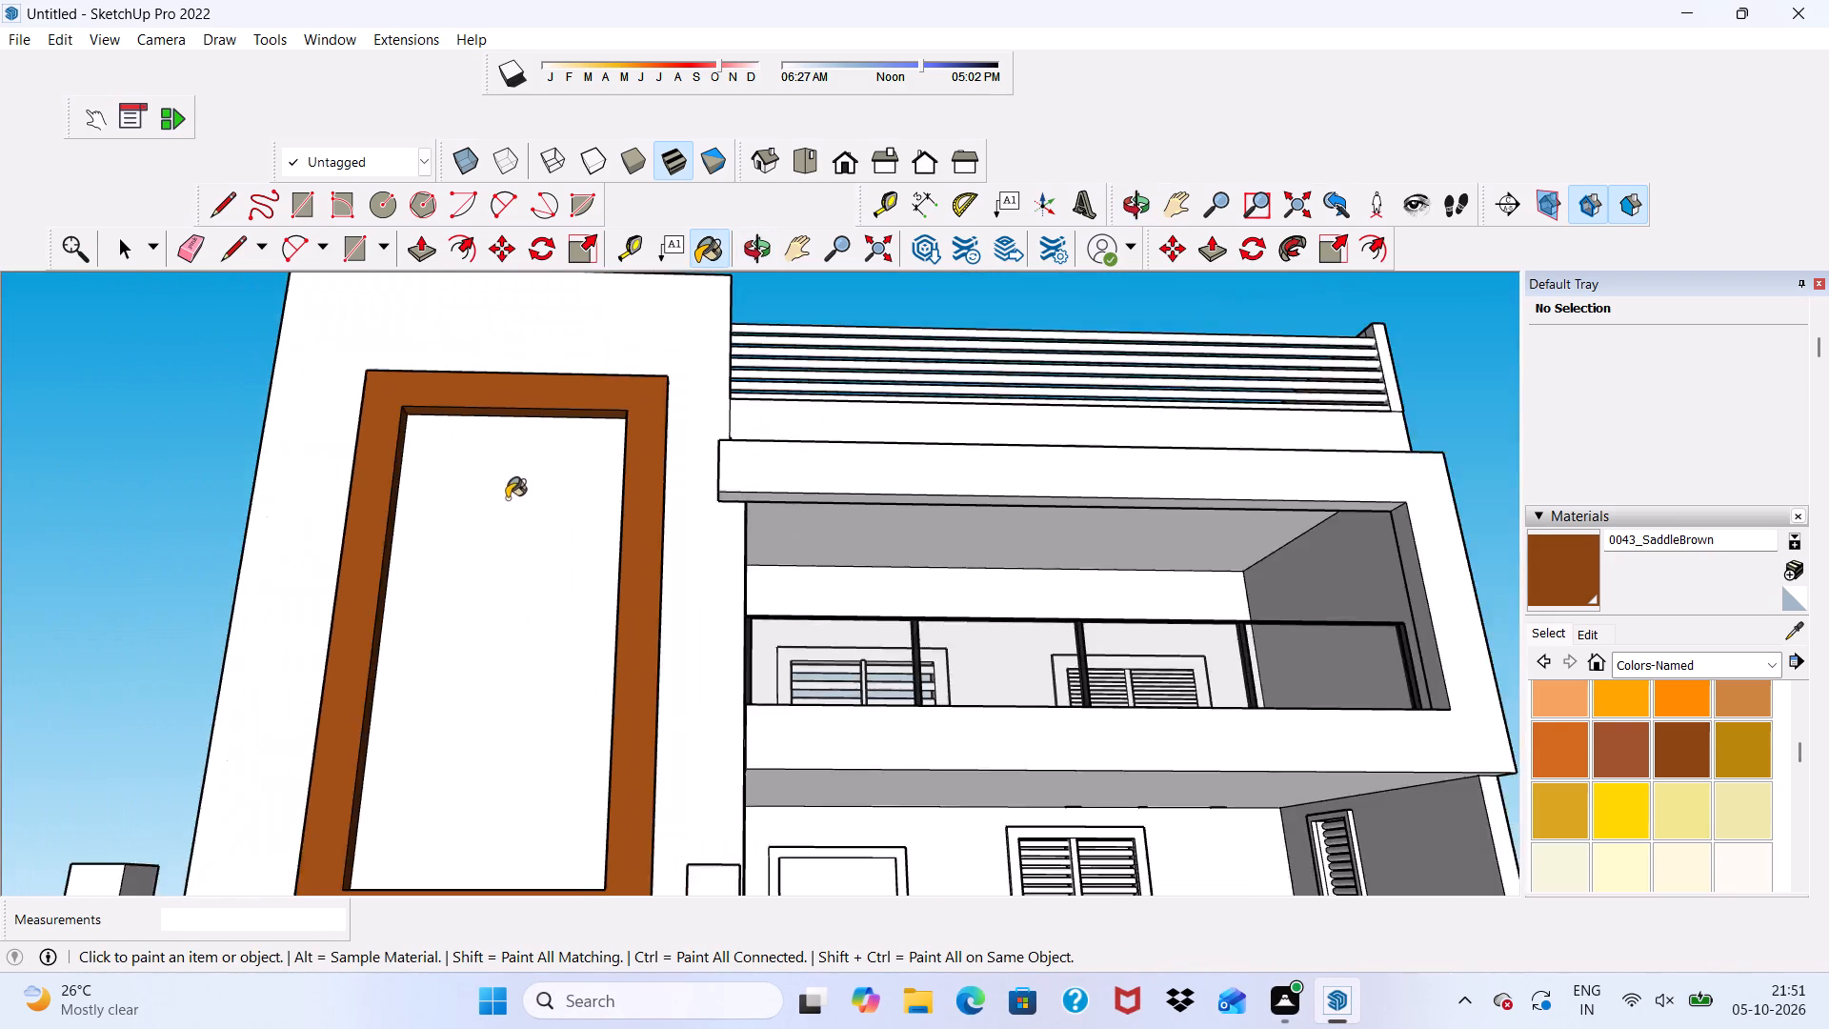
Paint the frame's outer top face and its outer side face toward the balcony with 0043_SaddleBrown.
middle_click_drag(507, 498, 675, 876)
scroll(656, 791, "up", 4)
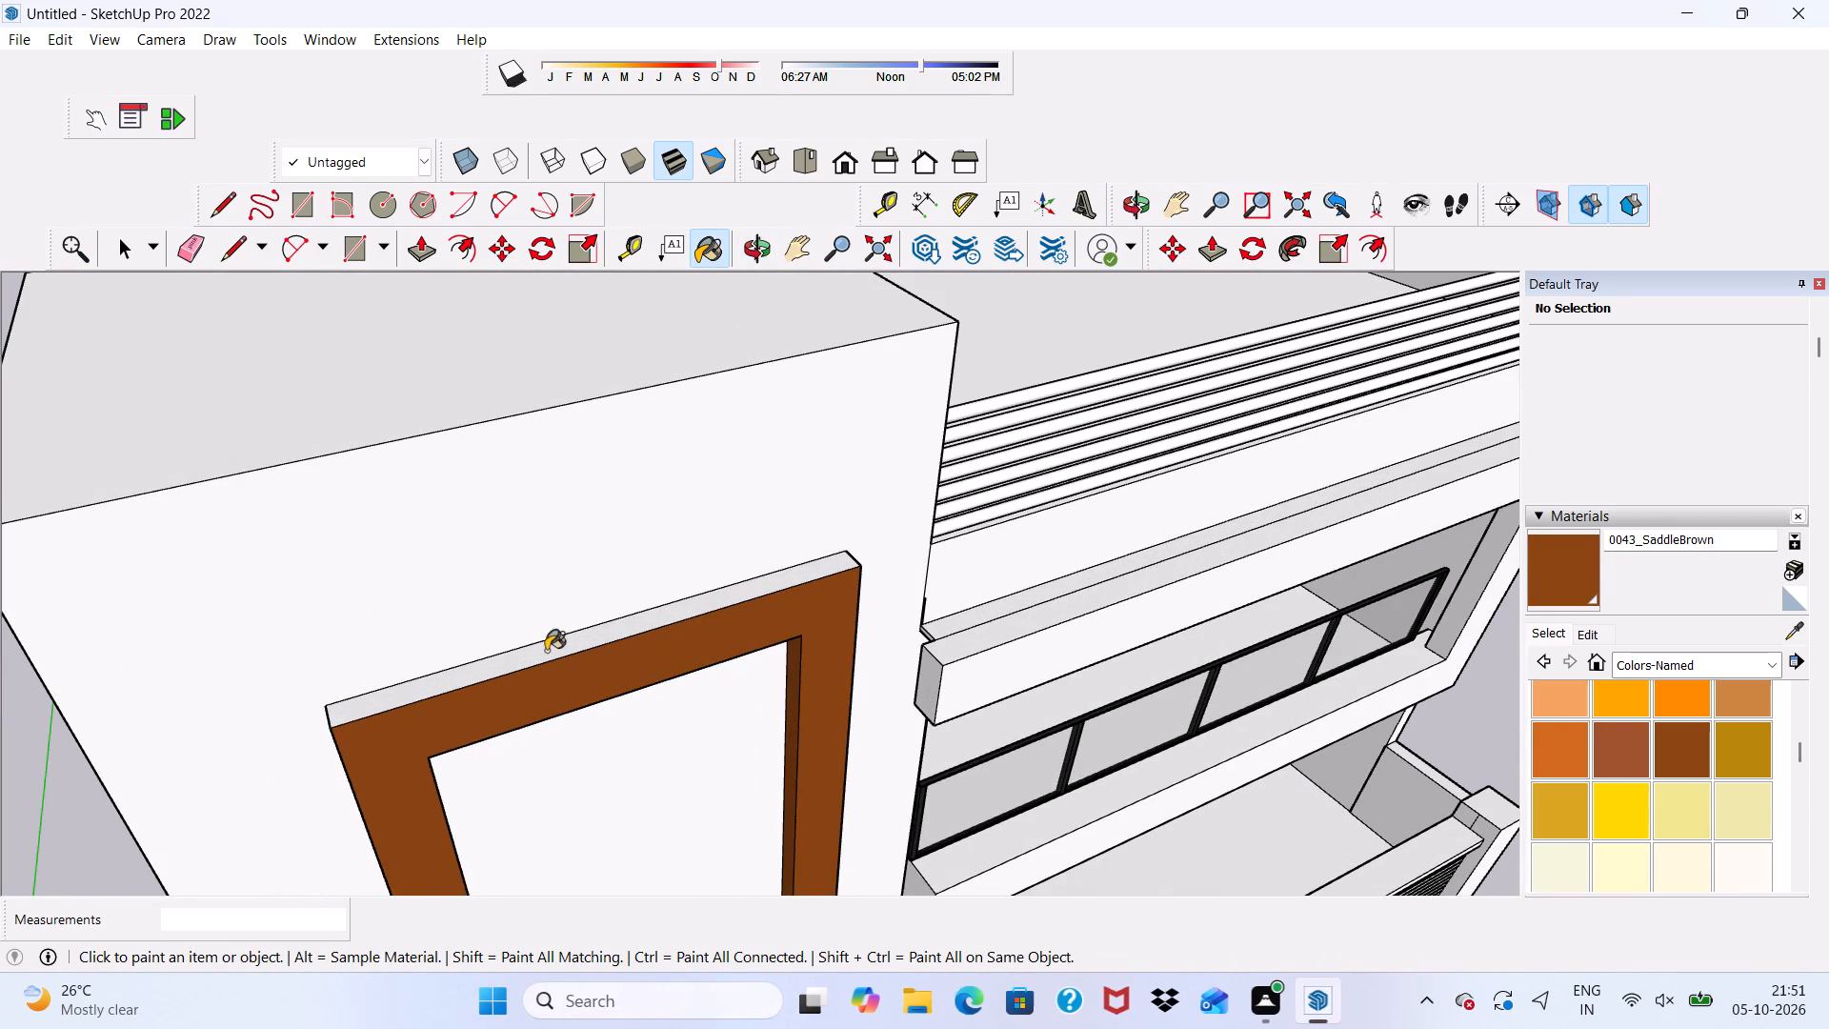
left_click(546, 651)
middle_click_drag(703, 644, 187, 516)
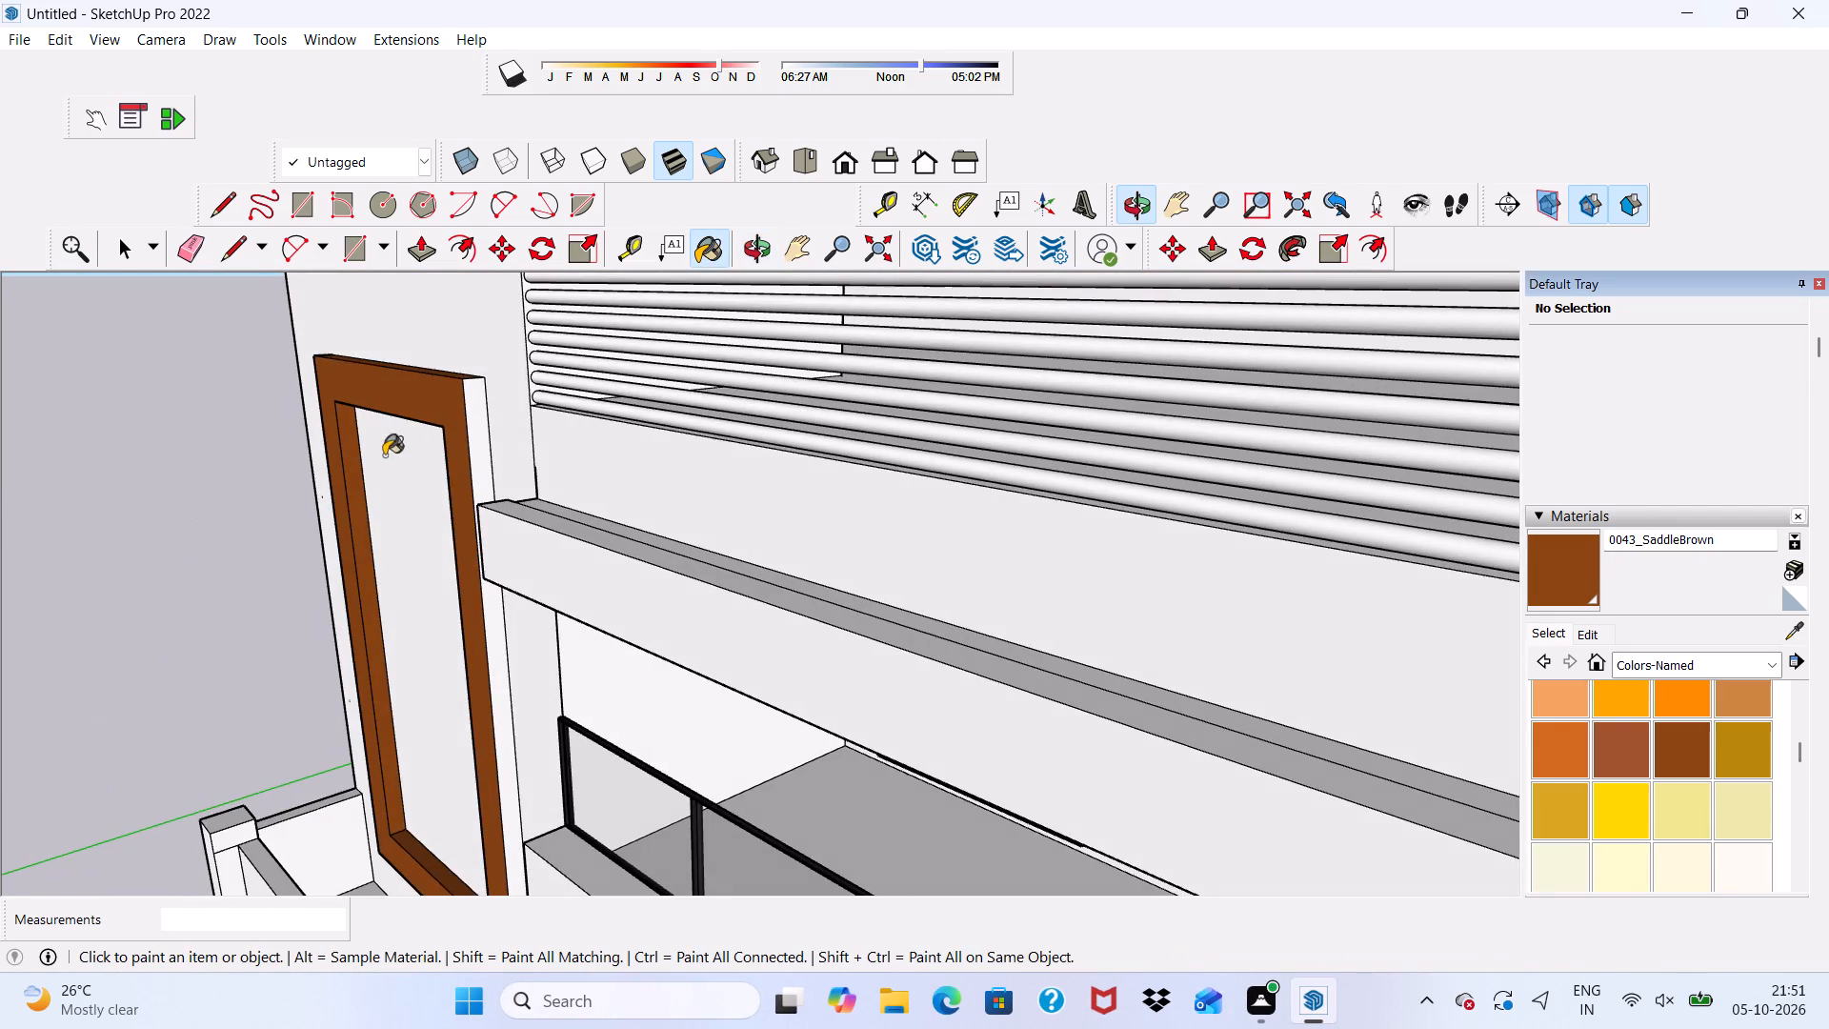
scroll(409, 430, "up", 5)
left_click(507, 430)
scroll(468, 440, "down", 2)
Paint the front face of the projecting surround around the balcony opening with 0043_SaddleBrown.
middle_click_drag(0, 525, 90, 530)
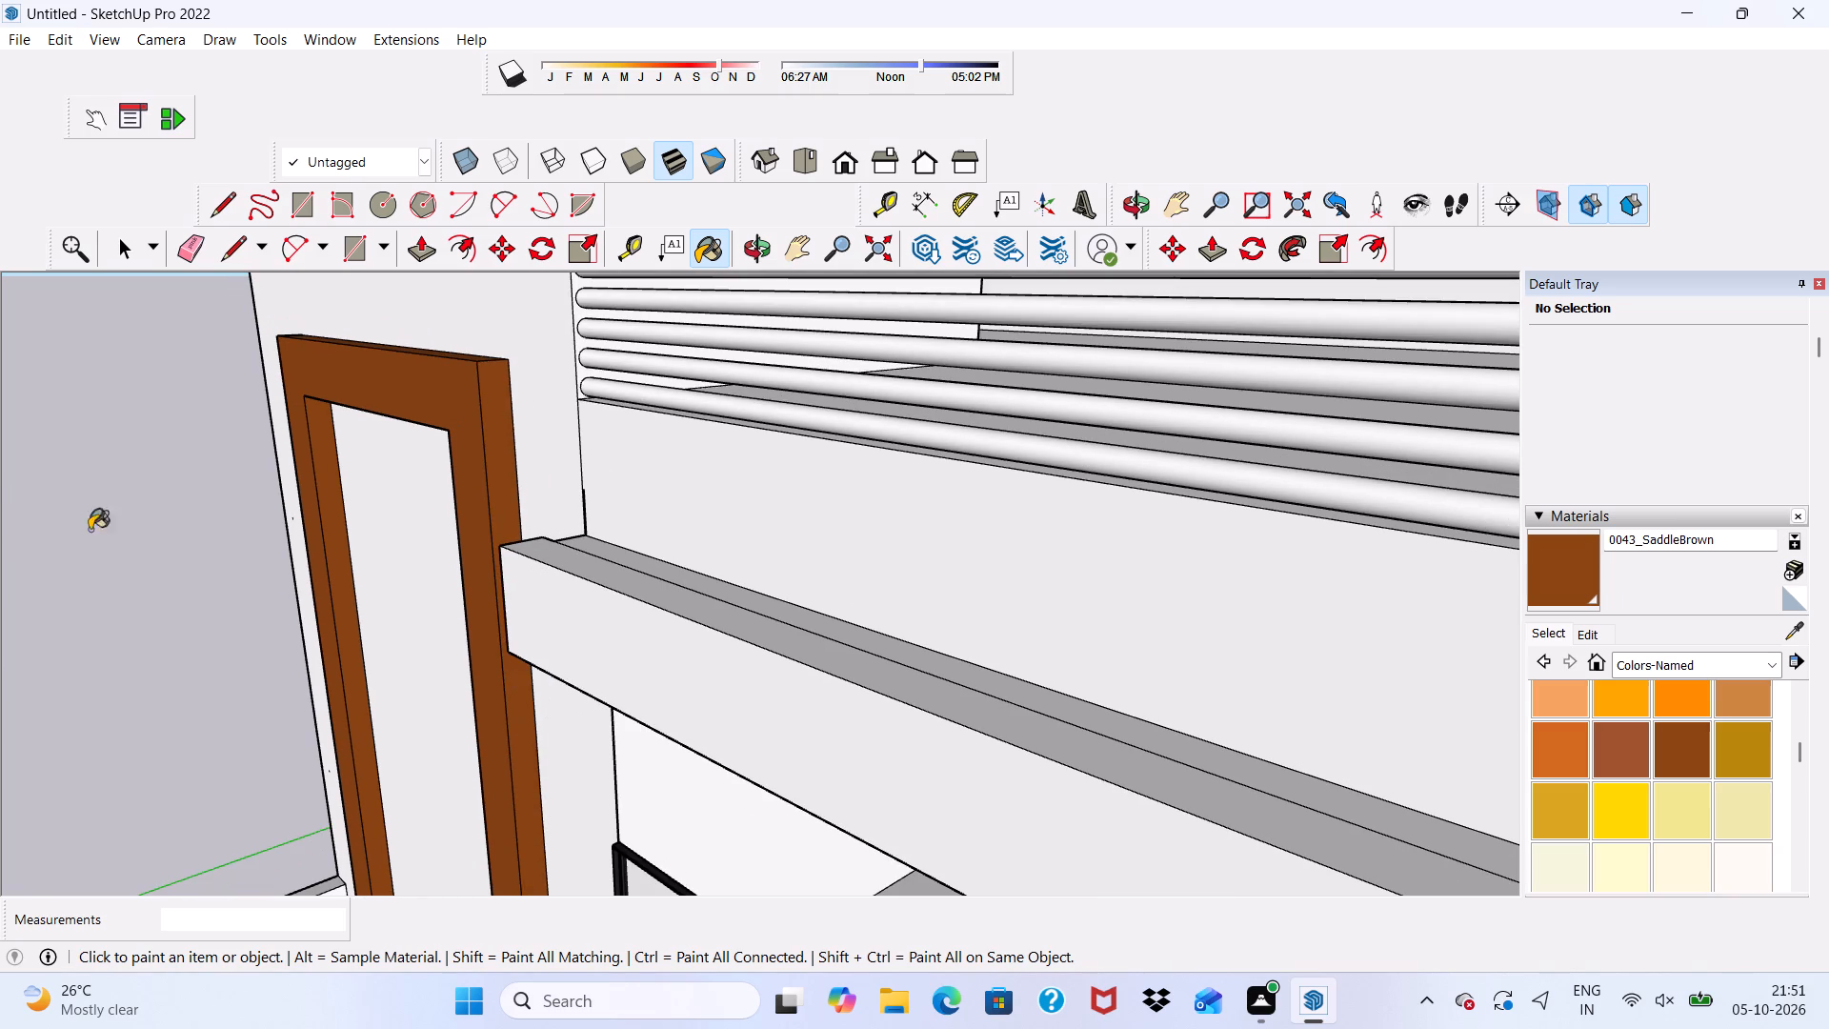
middle_click_drag(90, 530, 1257, 395)
scroll(513, 543, "down", 1)
middle_click_drag(514, 537, 922, 519)
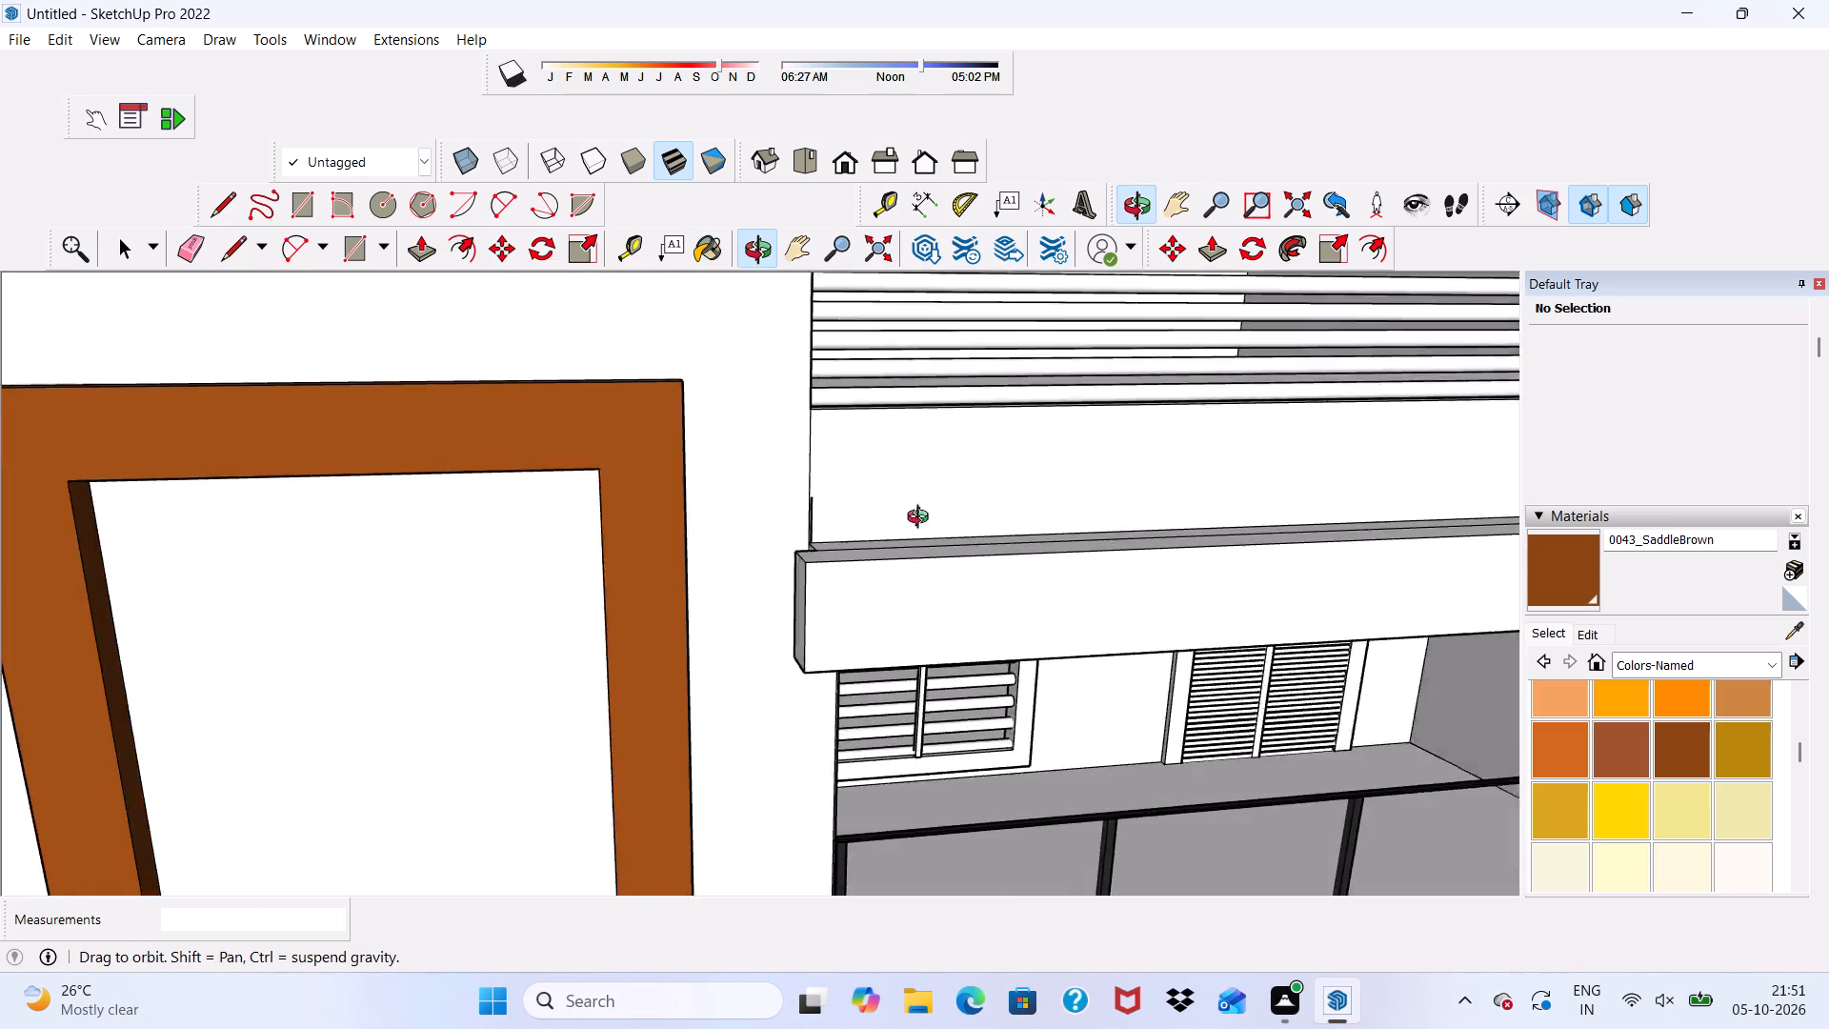
middle_click_drag(922, 519, 1351, 314)
scroll(693, 515, "down", 1)
scroll(680, 528, "up", 1)
scroll(673, 539, "down", 5)
scroll(732, 568, "up", 1)
scroll(735, 579, "down", 4)
scroll(1017, 568, "down", 3)
scroll(963, 609, "up", 1)
scroll(956, 615, "down", 1)
scroll(951, 619, "up", 1)
middle_click_drag(951, 618, 513, 645)
left_click(525, 586)
scroll(519, 608, "up", 3)
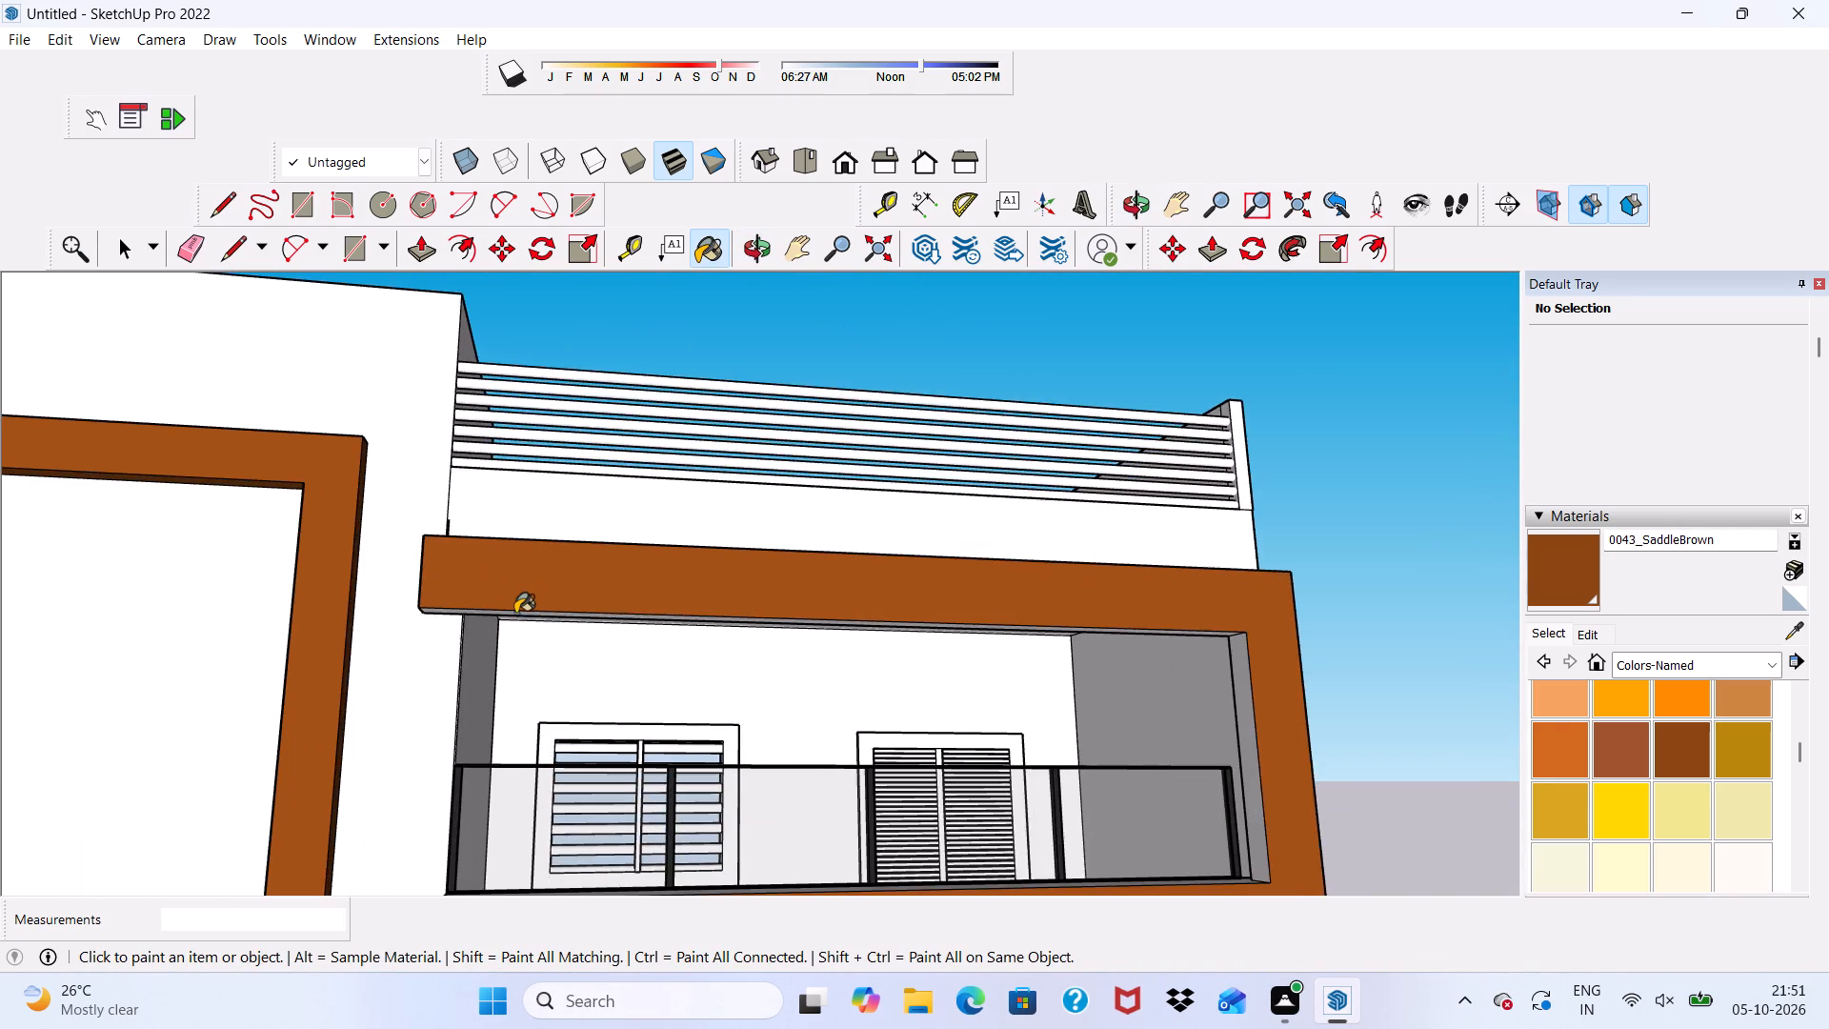
Paint the end face of the balcony surround's top bar, toward the tall wall, with 0043_SaddleBrown.
middle_click_drag(515, 612, 647, 636)
scroll(647, 636, "up", 12)
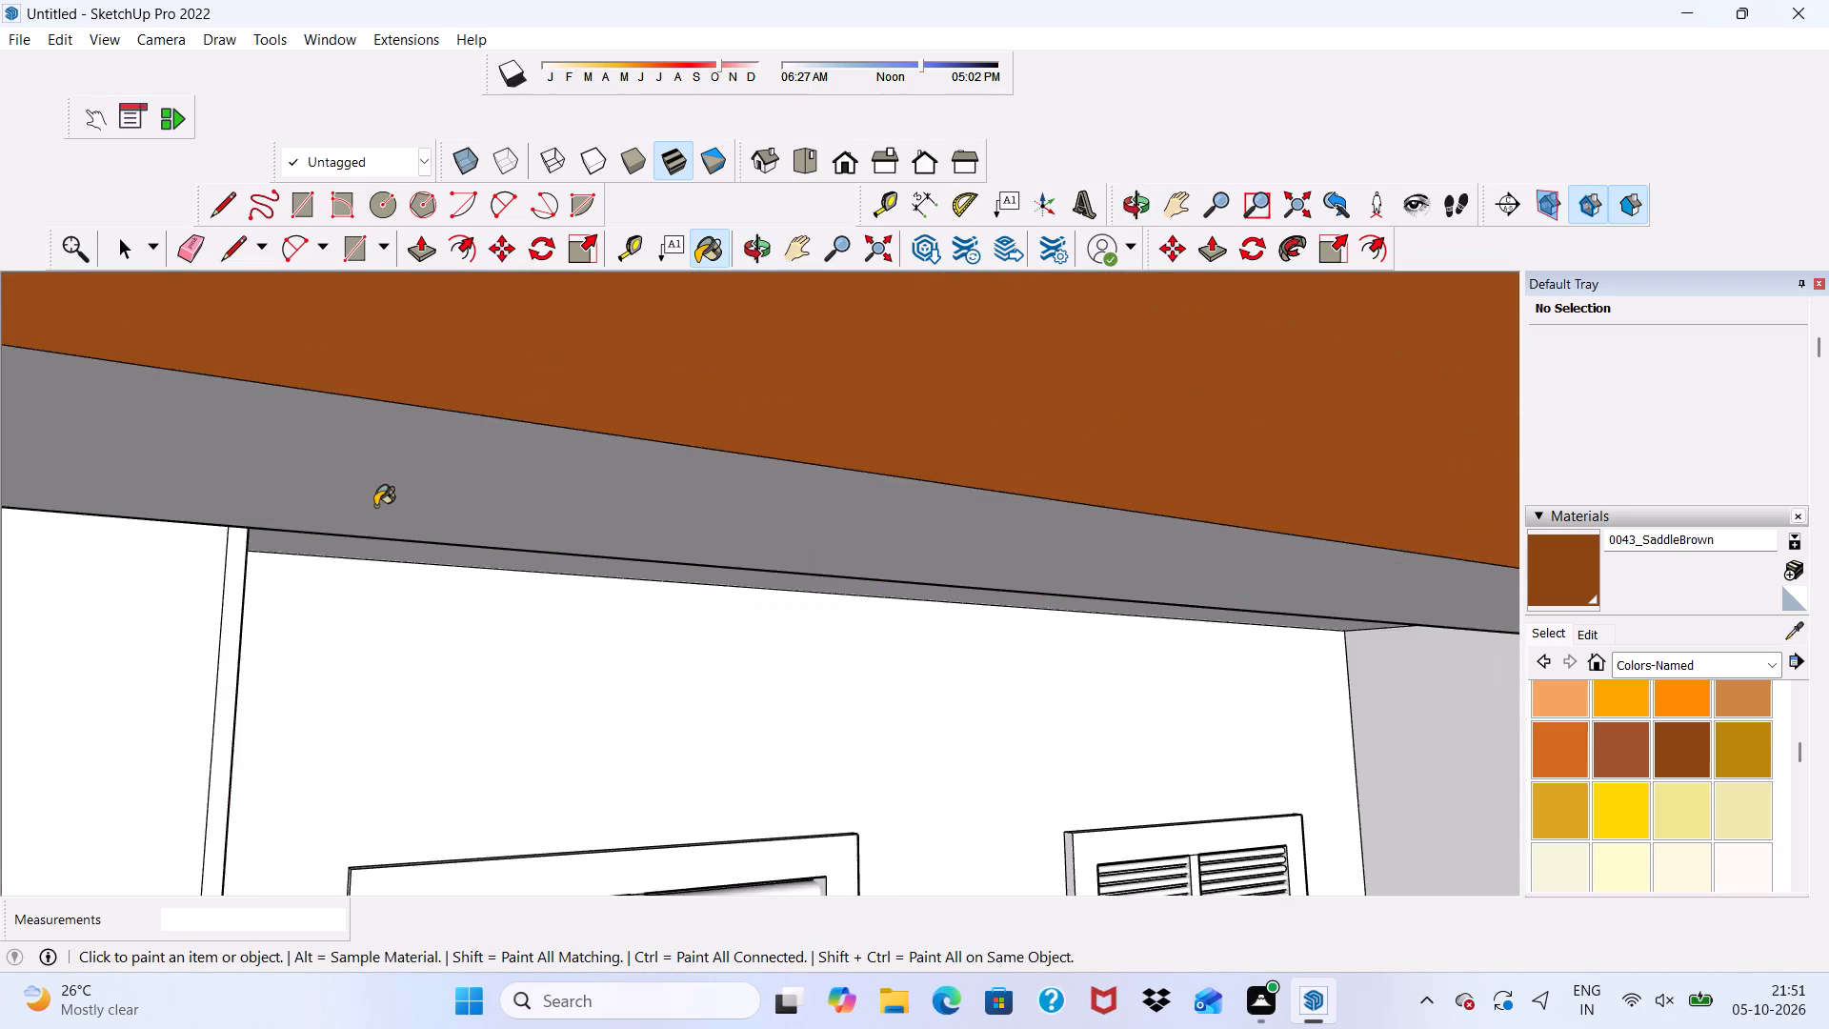
scroll(375, 506, "up", 1)
scroll(375, 508, "down", 5)
scroll(435, 637, "down", 5)
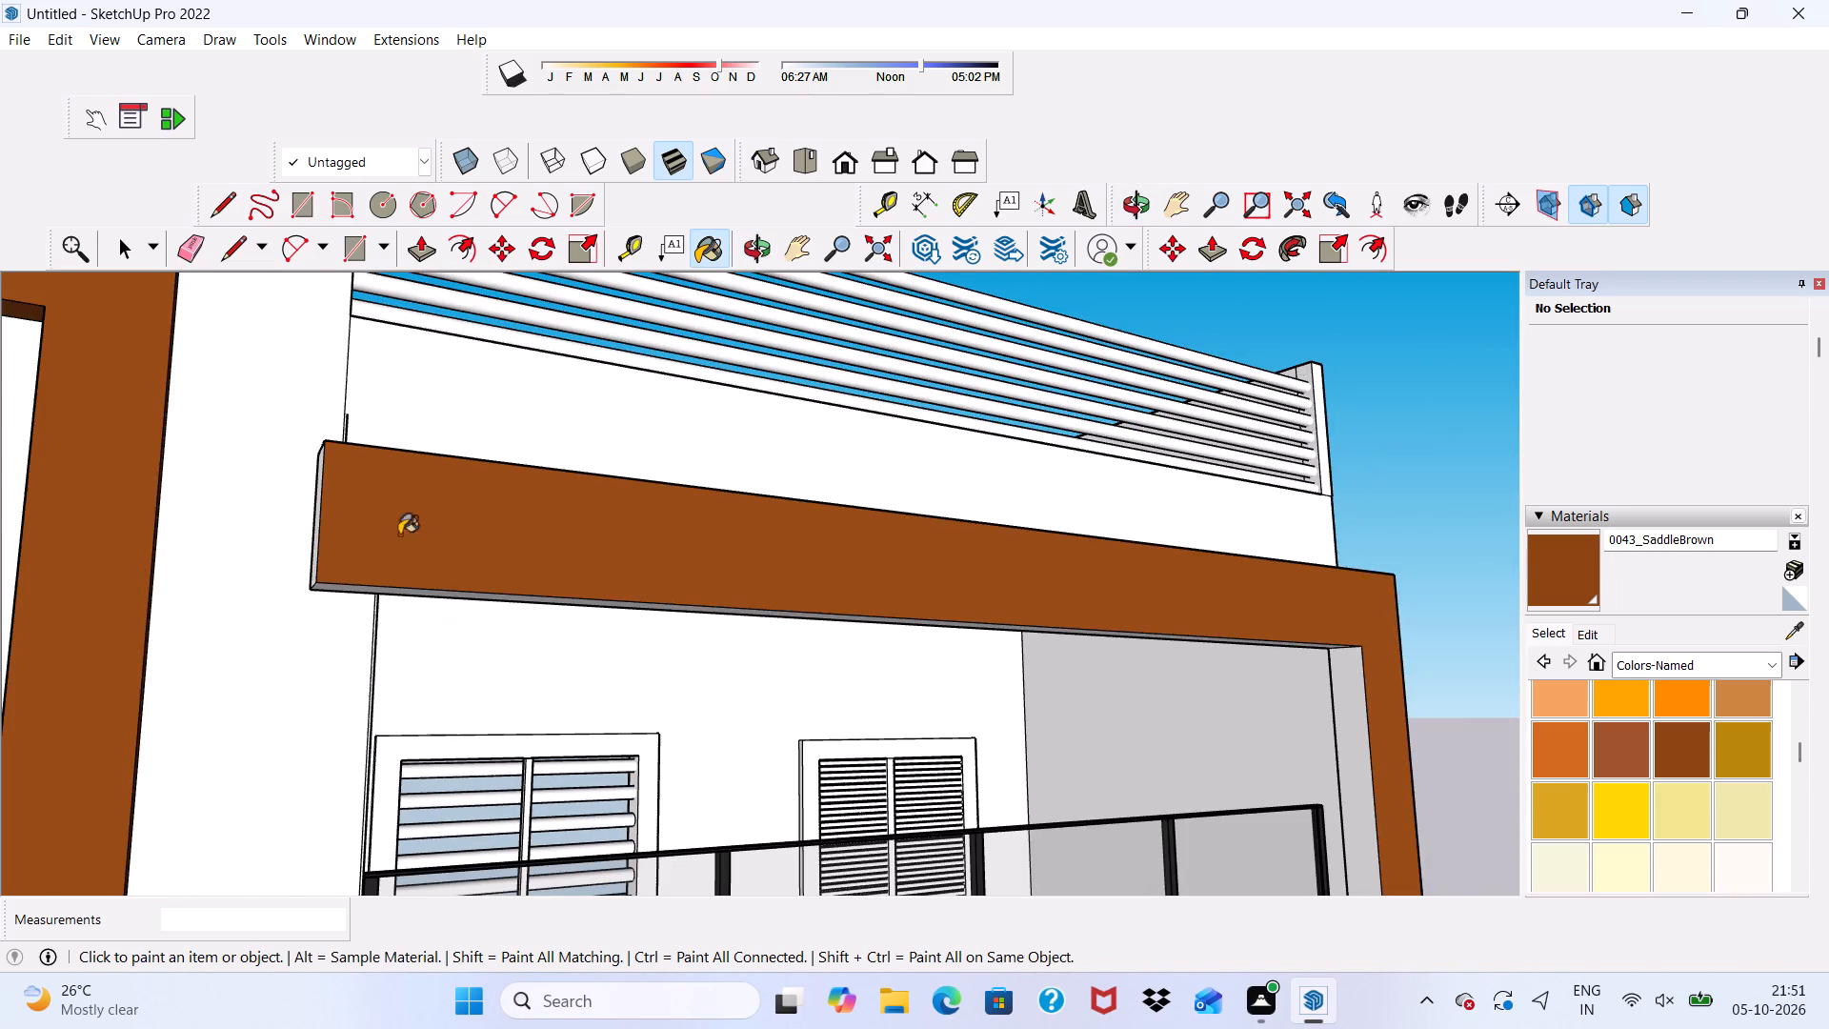
scroll(358, 517, "up", 5)
left_click(303, 541)
scroll(303, 542, "up", 6)
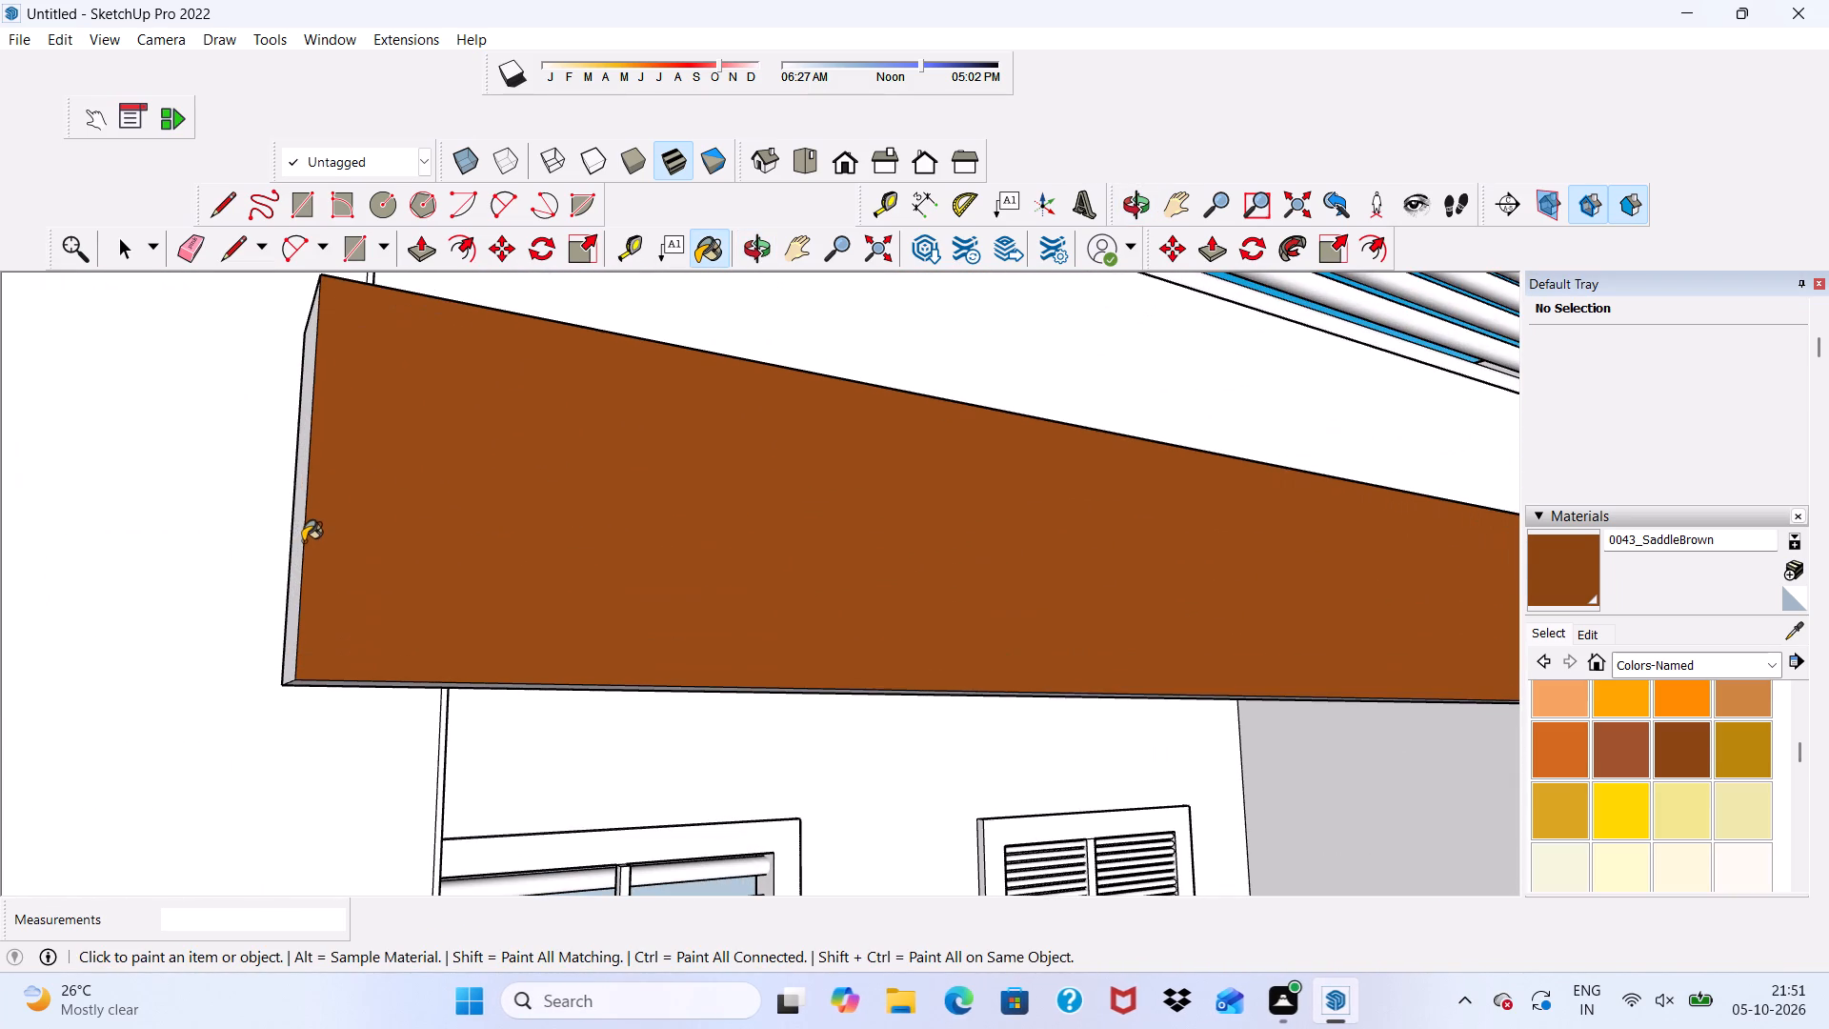
left_click(297, 504)
Paint the upper face of the balcony surround's top bar with 0043_SaddleBrown.
scroll(298, 504, "down", 2)
scroll(300, 504, "up", 1)
scroll(305, 502, "down", 3)
middle_click_drag(596, 450, 329, 856)
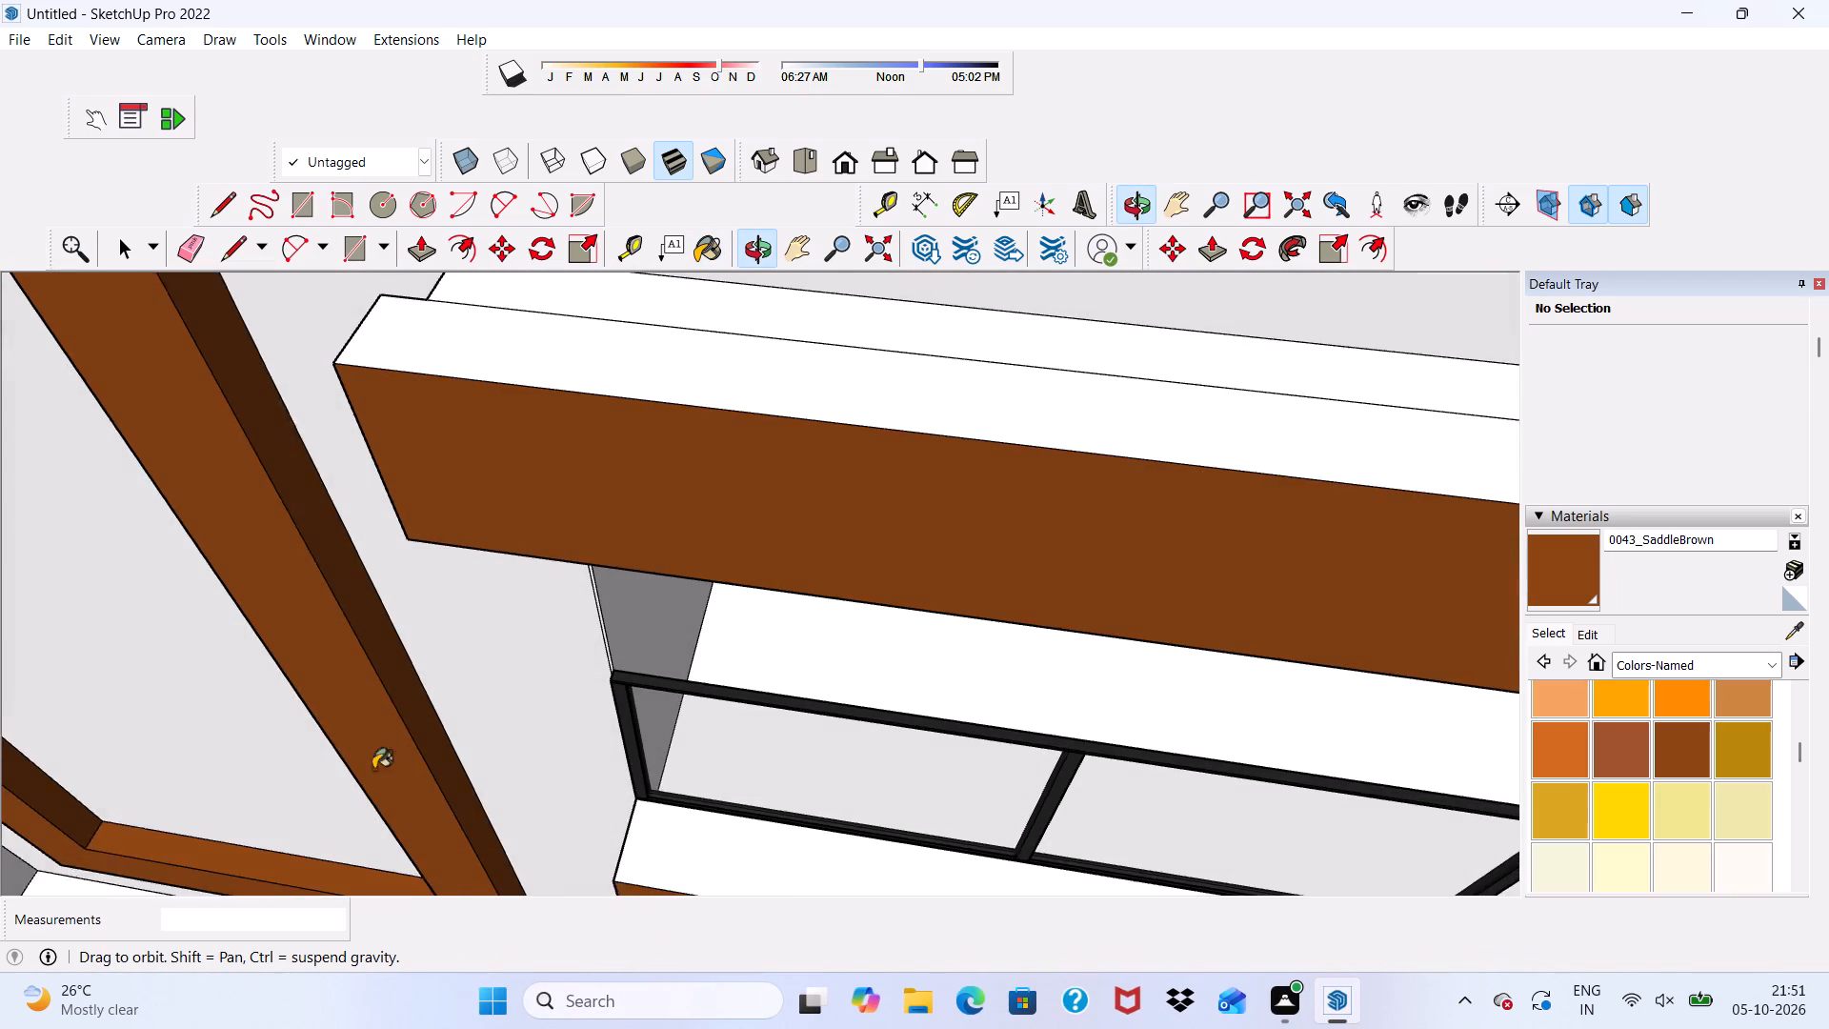
left_click(556, 340)
Paint the underside of the balcony surround's top bar with 0043_SaddleBrown.
scroll(503, 642, "down", 3)
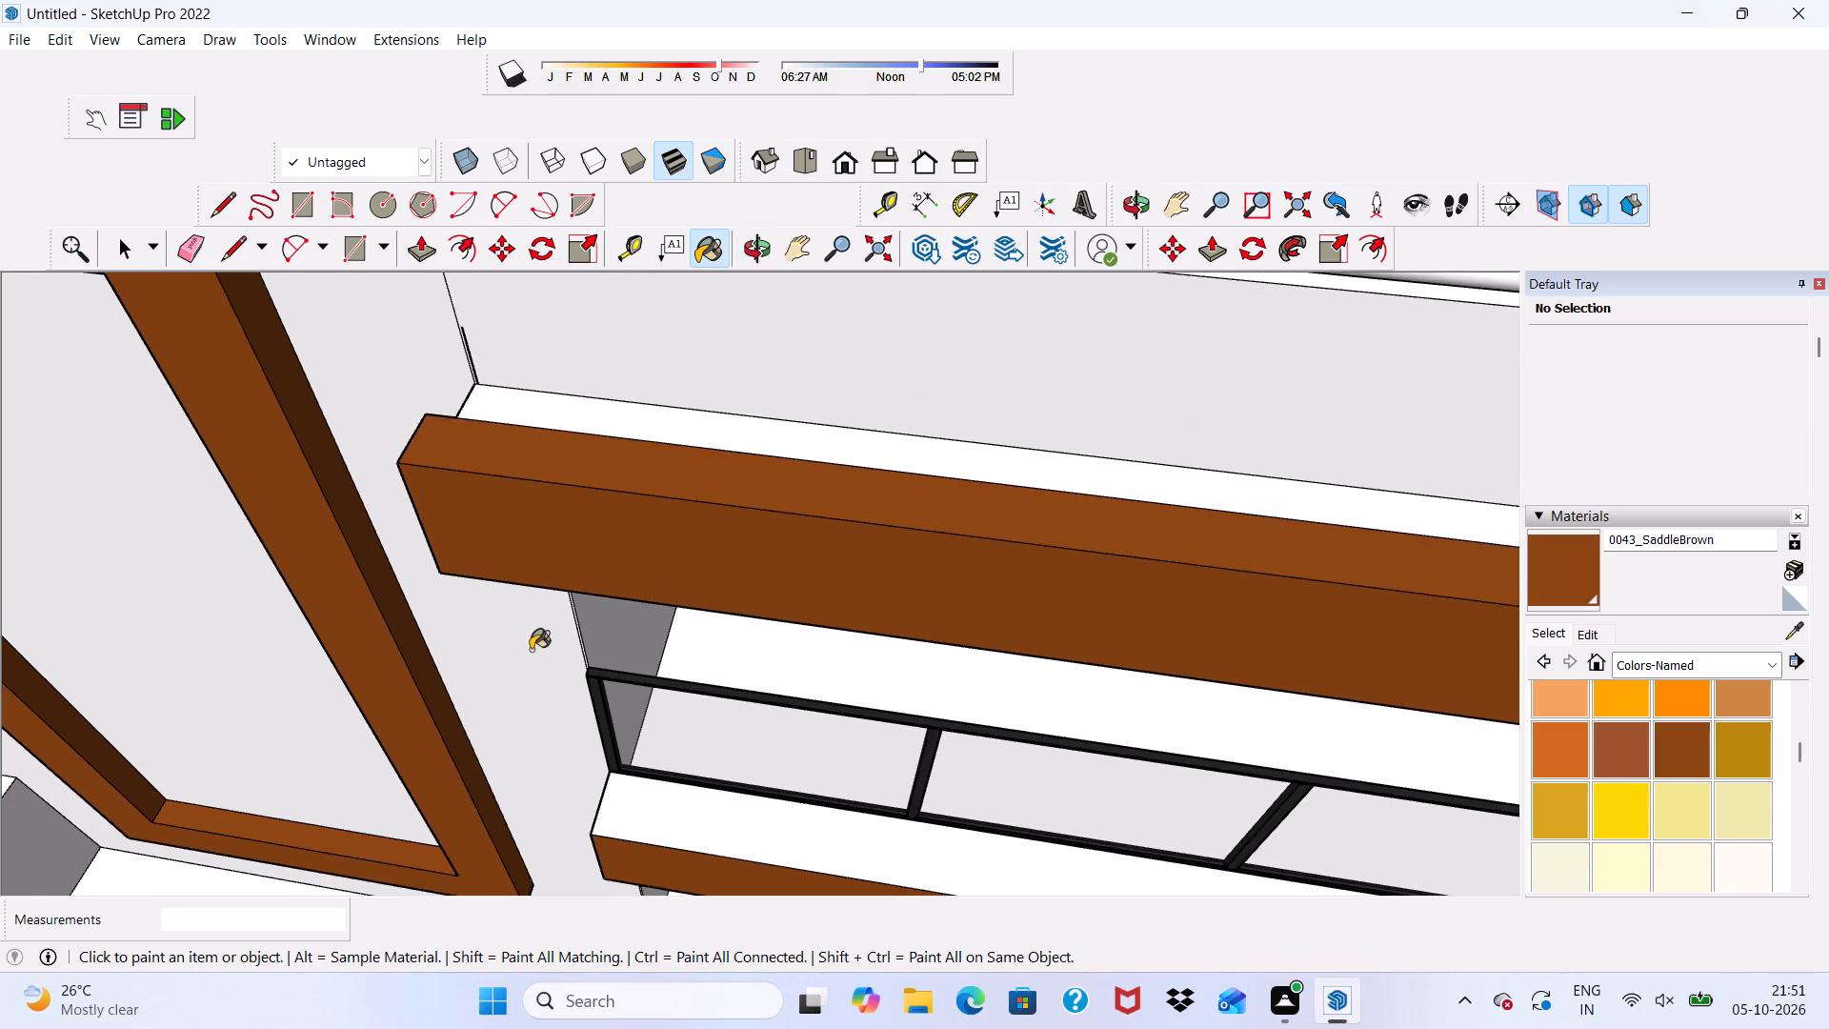
middle_click_drag(531, 650, 674, 334)
scroll(588, 559, "down", 3)
scroll(662, 644, "up", 1)
scroll(679, 659, "down", 5)
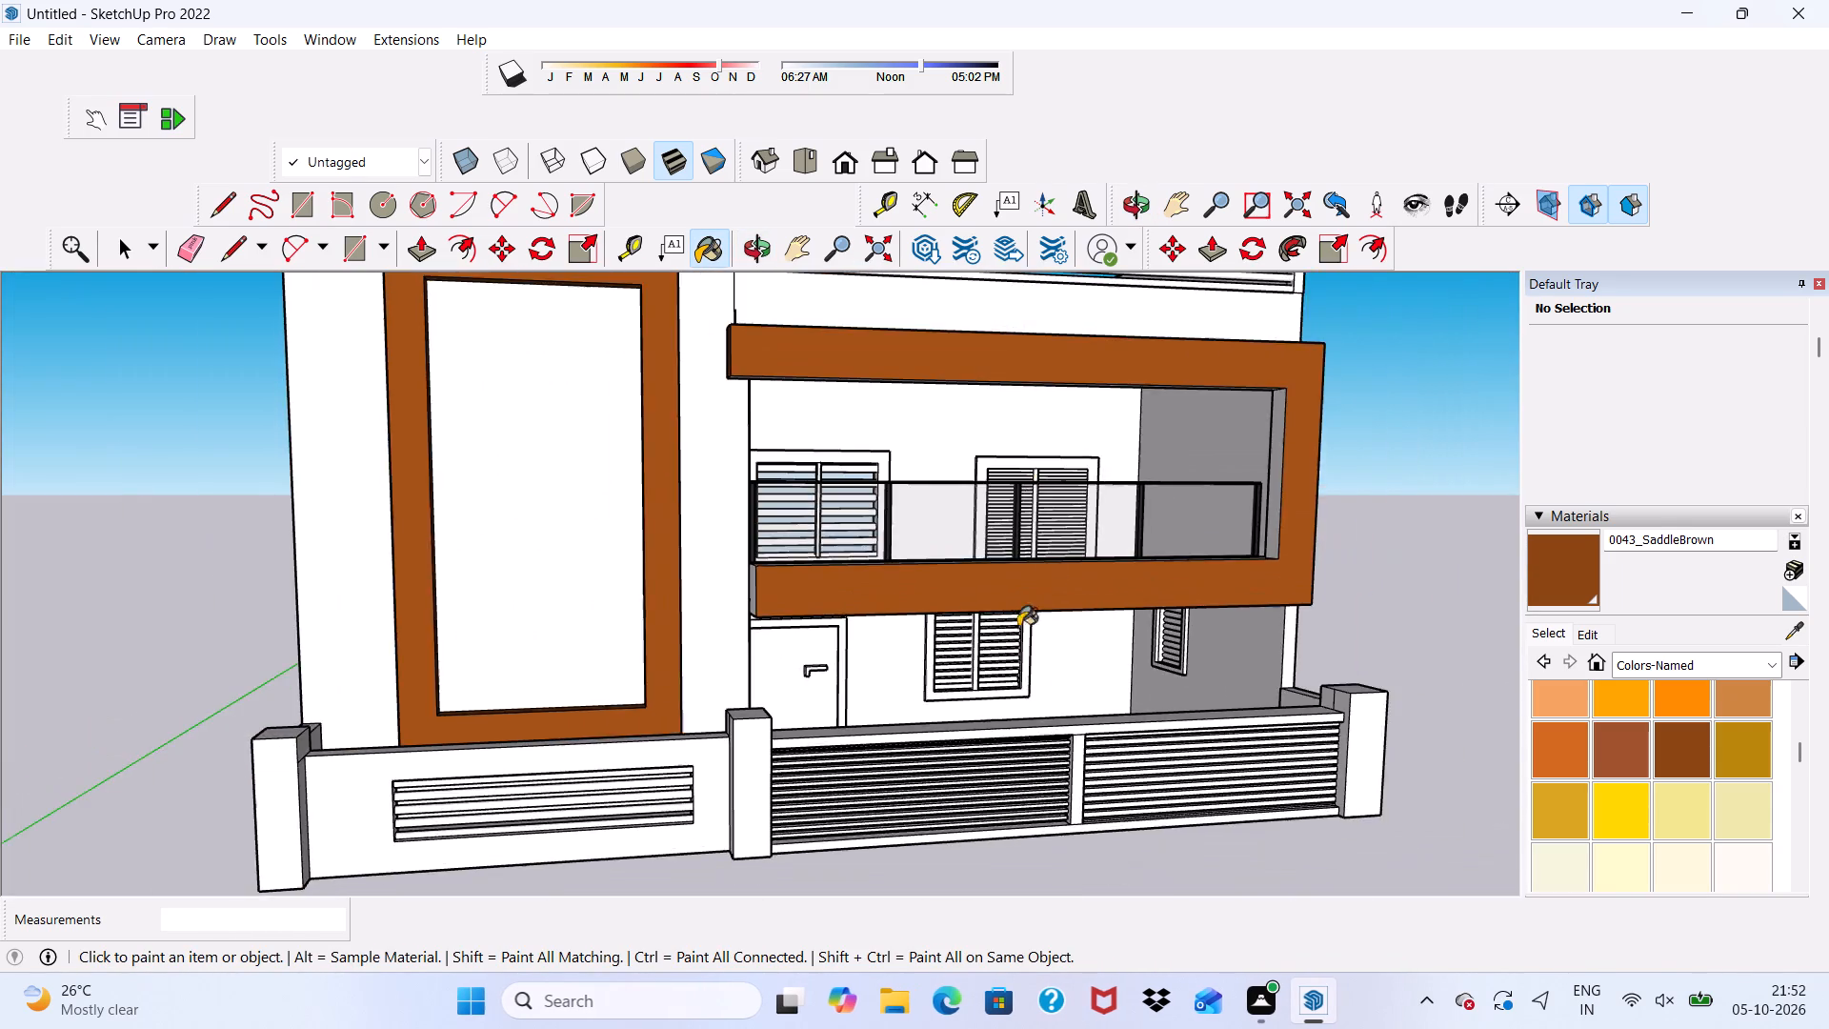
scroll(1029, 398, "up", 6)
scroll(990, 453, "down", 1)
middle_click_drag(990, 453, 953, 414)
scroll(885, 595, "down", 6)
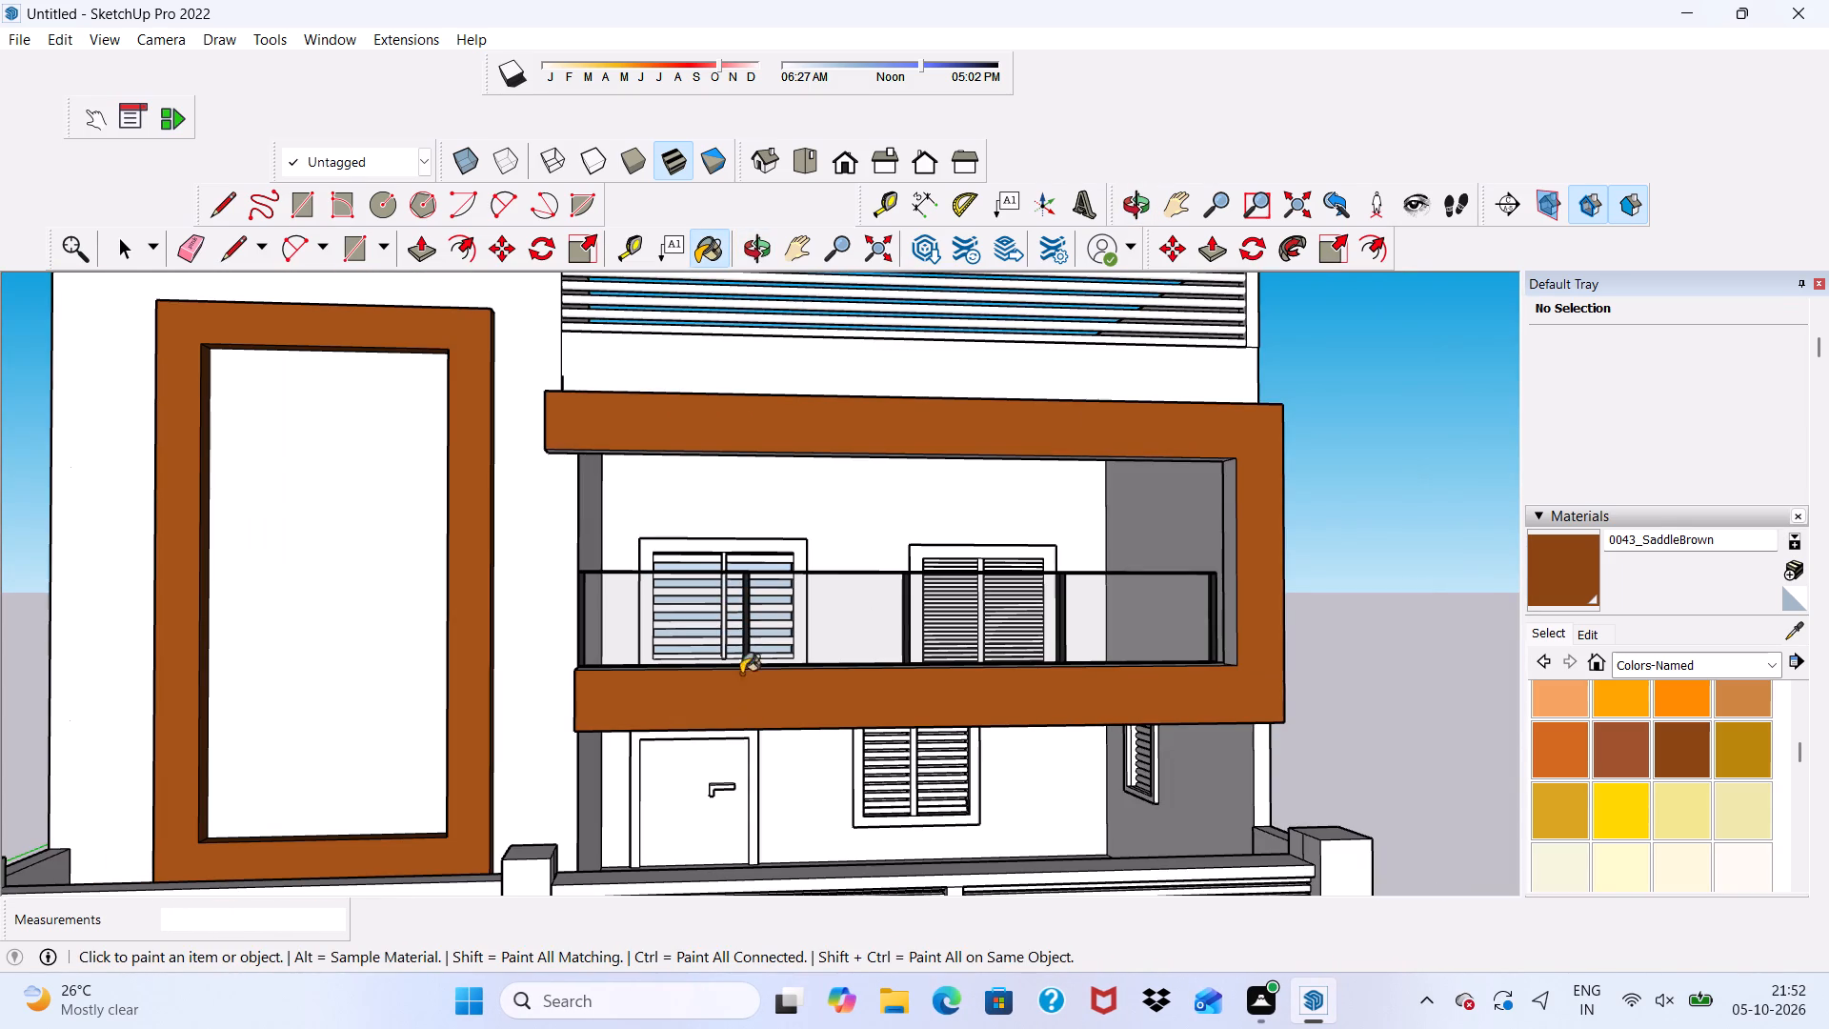
middle_click_drag(724, 433, 743, 322)
scroll(738, 452, "up", 8)
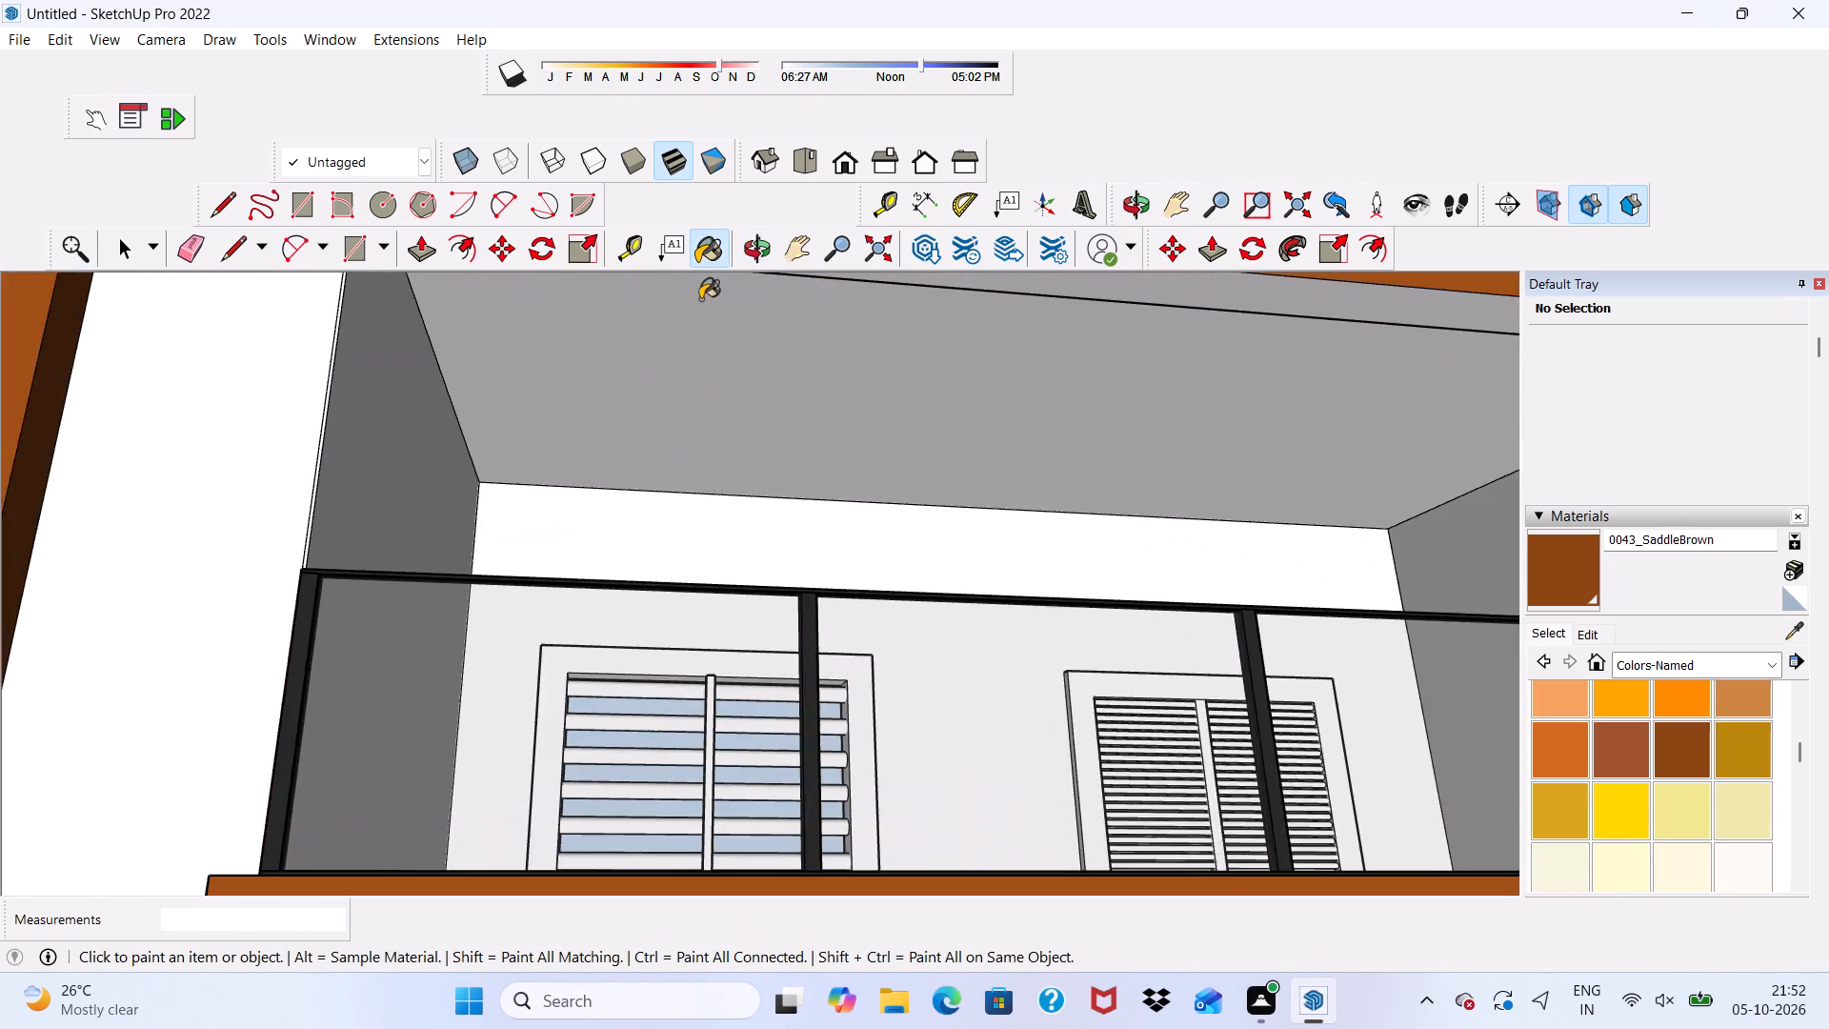
scroll(700, 299, "down", 1)
scroll(700, 298, "up", 1)
scroll(701, 301, "down", 8)
scroll(809, 376, "up", 2)
left_click(809, 353)
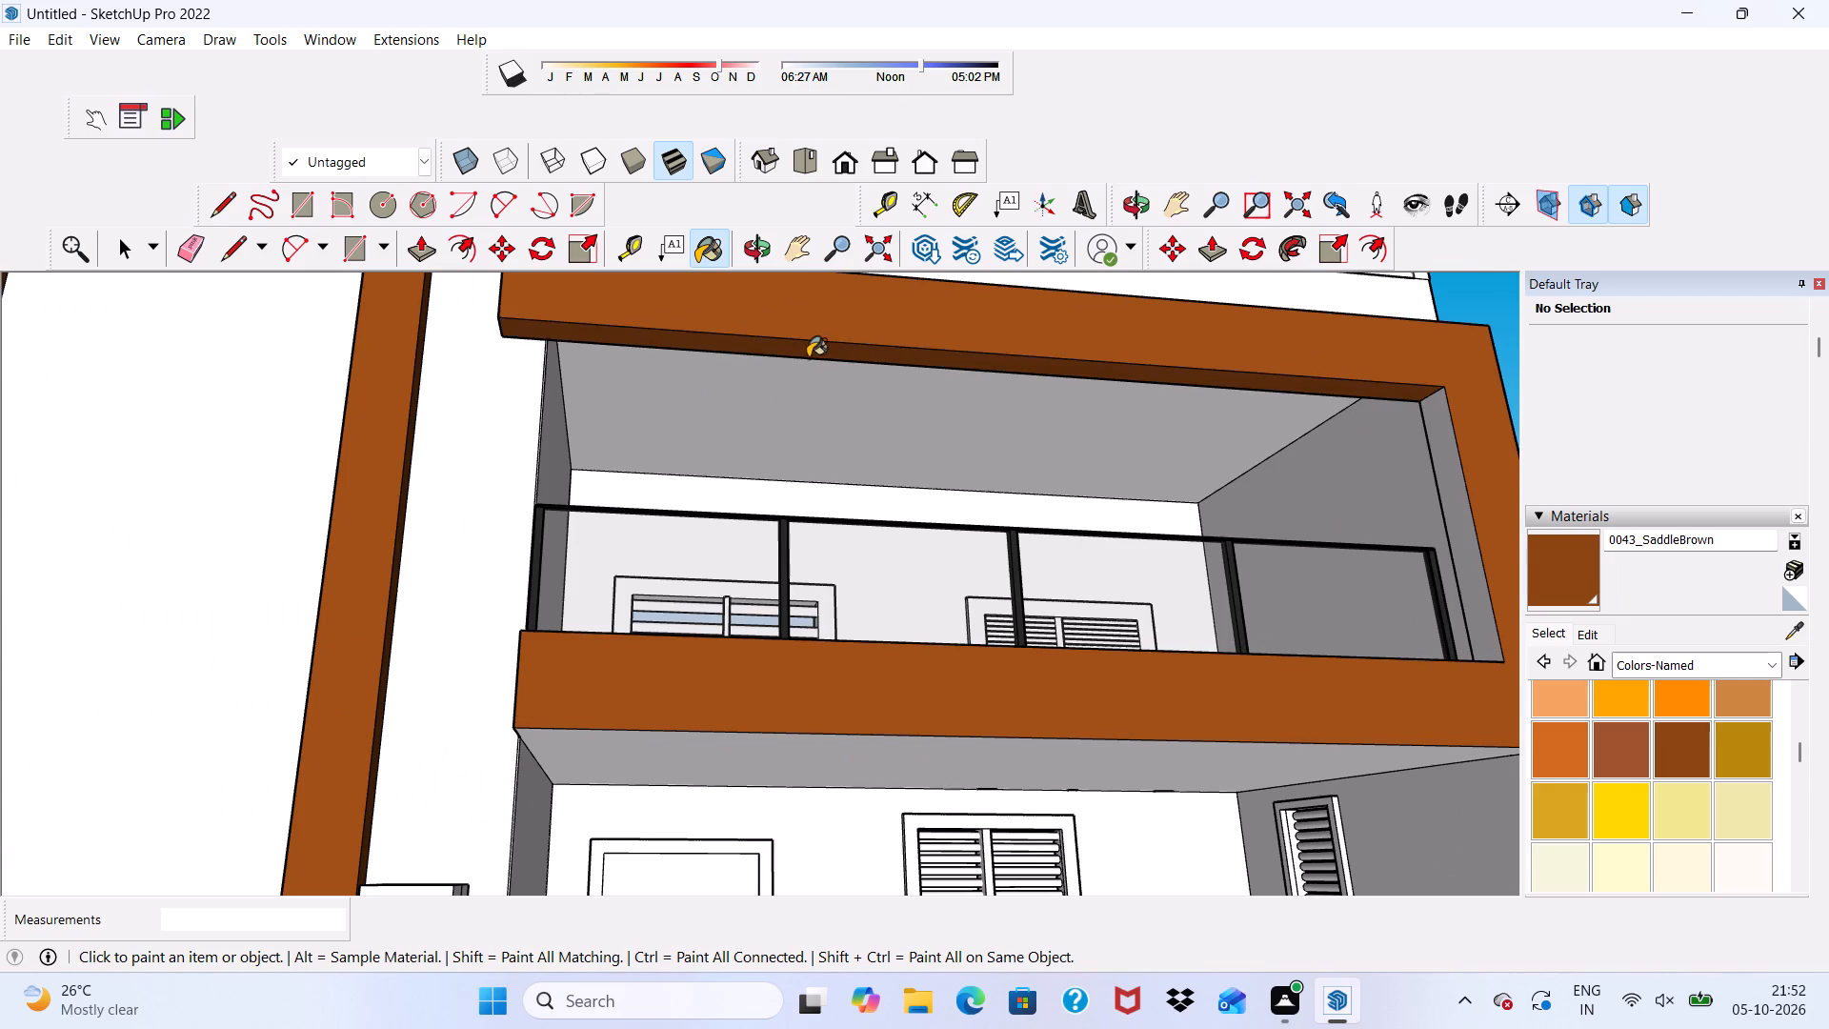
Paint the end face of the balcony surround's bottom bar, toward the tall wall, with 0043_SaddleBrown.
scroll(808, 357, "down", 5)
middle_click_drag(800, 420, 1115, 542)
scroll(924, 451, "up", 4)
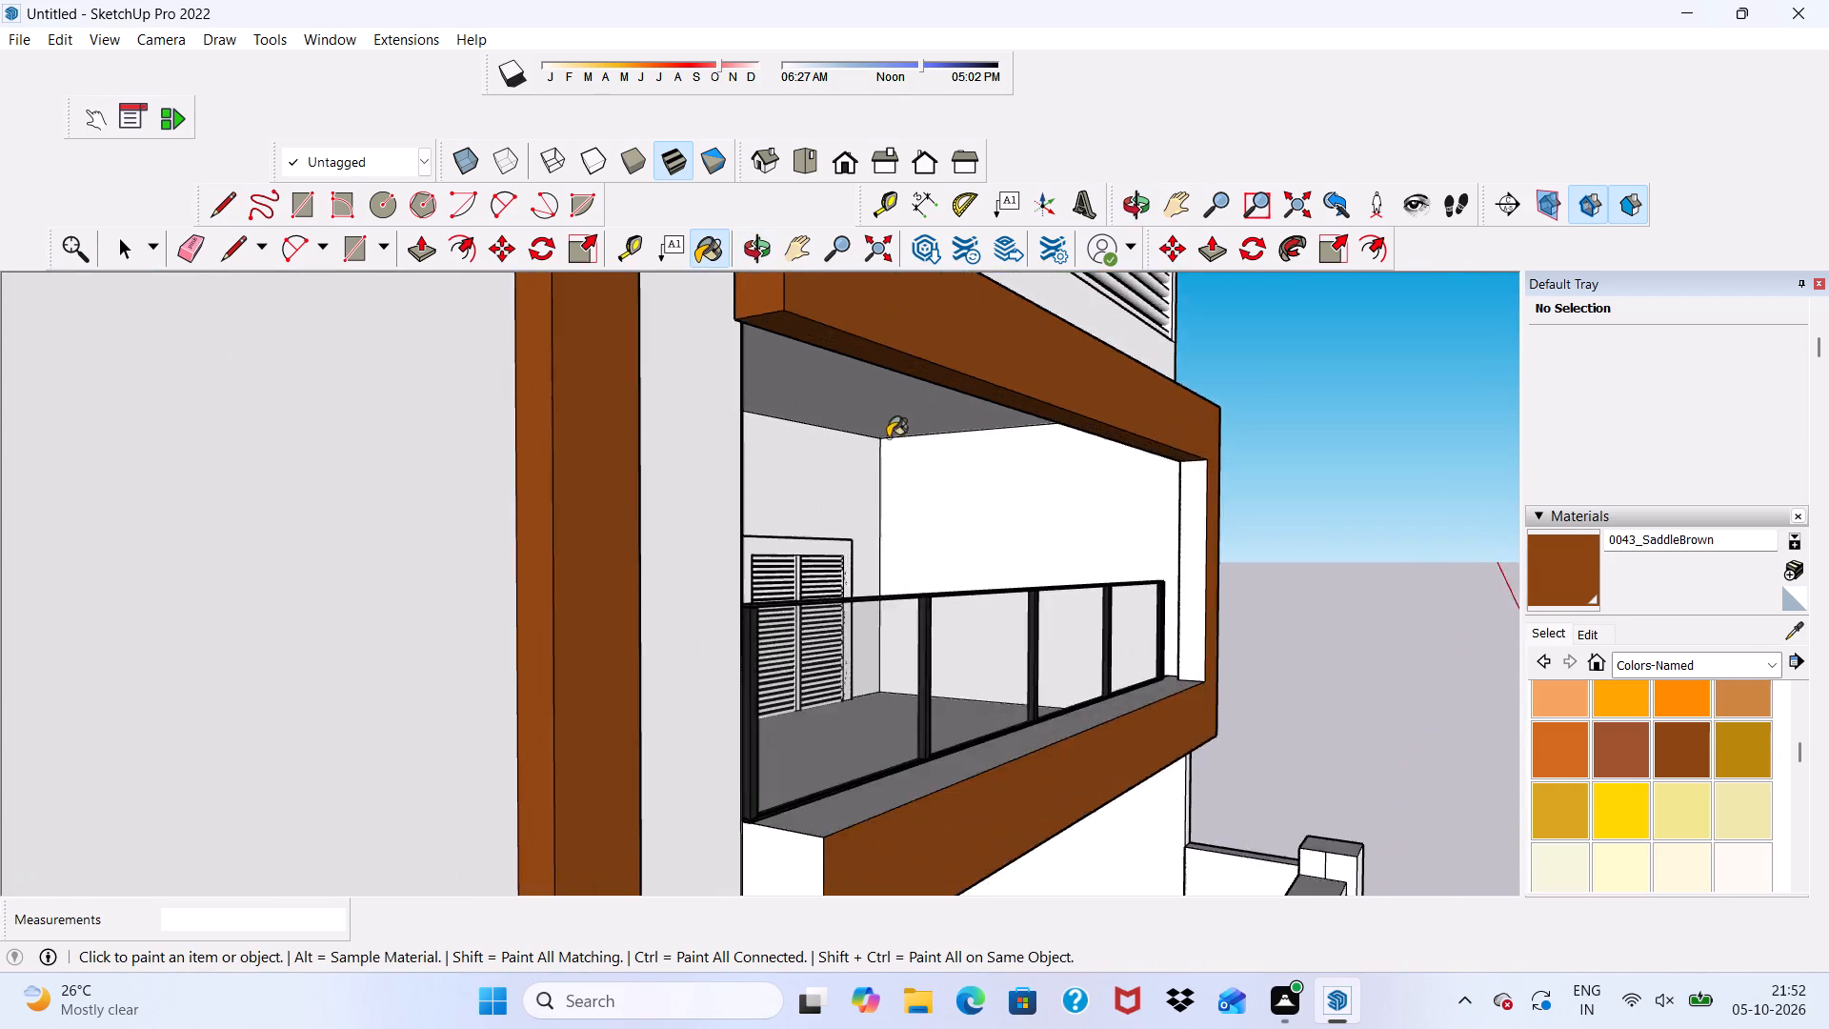
scroll(871, 436, "down", 5)
scroll(925, 777, "up", 4)
left_click(801, 591)
scroll(801, 595, "down", 3)
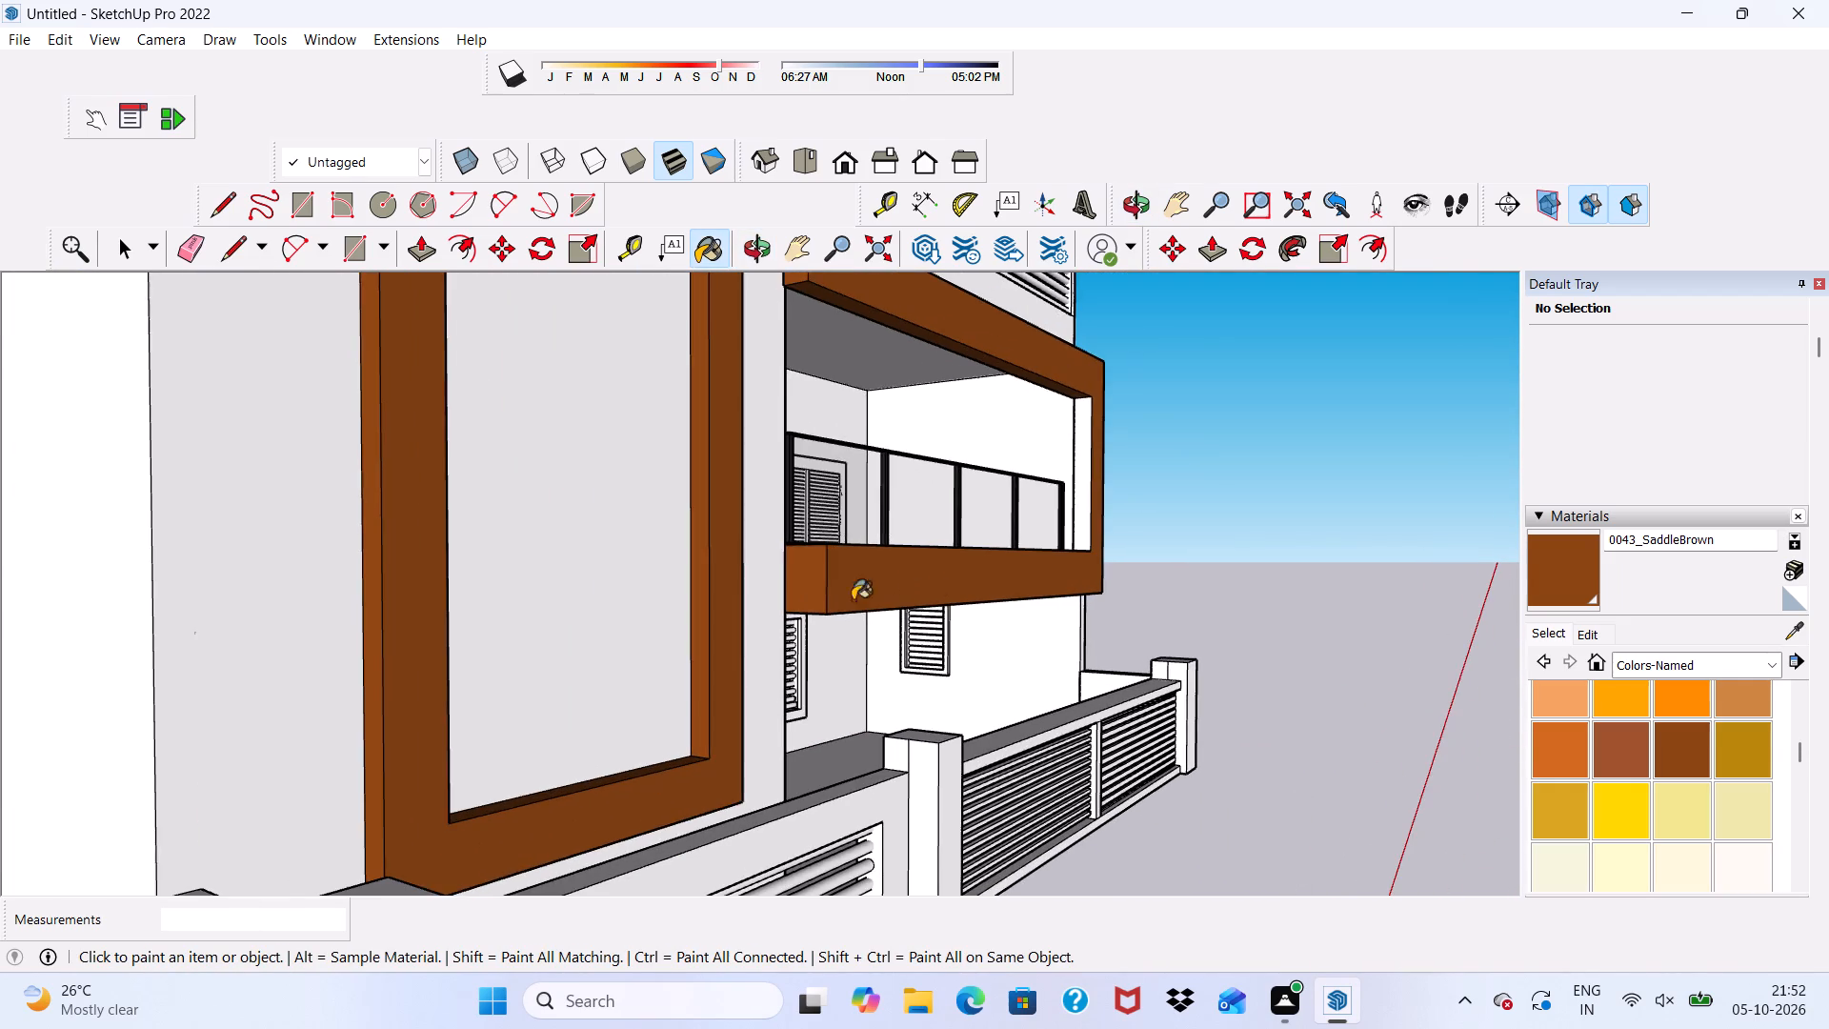
Paint the upper face of the balcony surround's bottom bar, in front of the glass railing, with 0043_SaddleBrown.
scroll(949, 590, "down", 1)
middle_click_drag(954, 588, 773, 772)
scroll(754, 708, "up", 5)
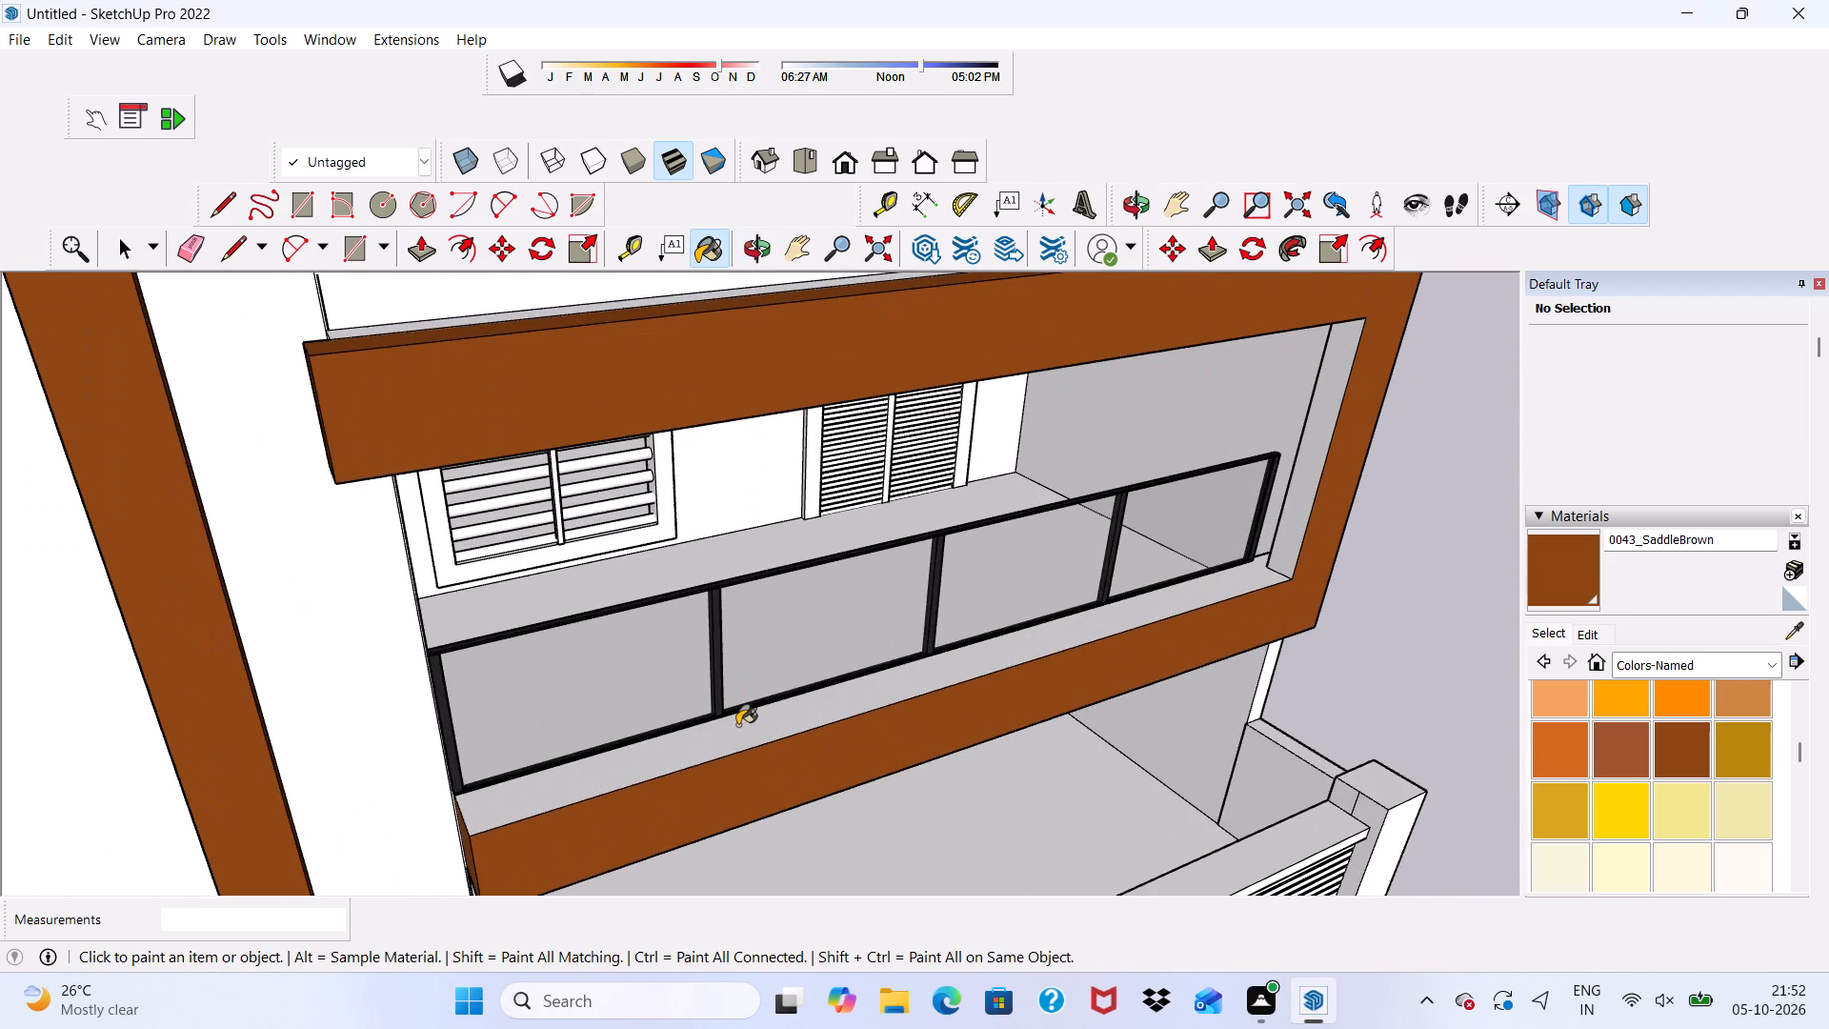
left_click(737, 725)
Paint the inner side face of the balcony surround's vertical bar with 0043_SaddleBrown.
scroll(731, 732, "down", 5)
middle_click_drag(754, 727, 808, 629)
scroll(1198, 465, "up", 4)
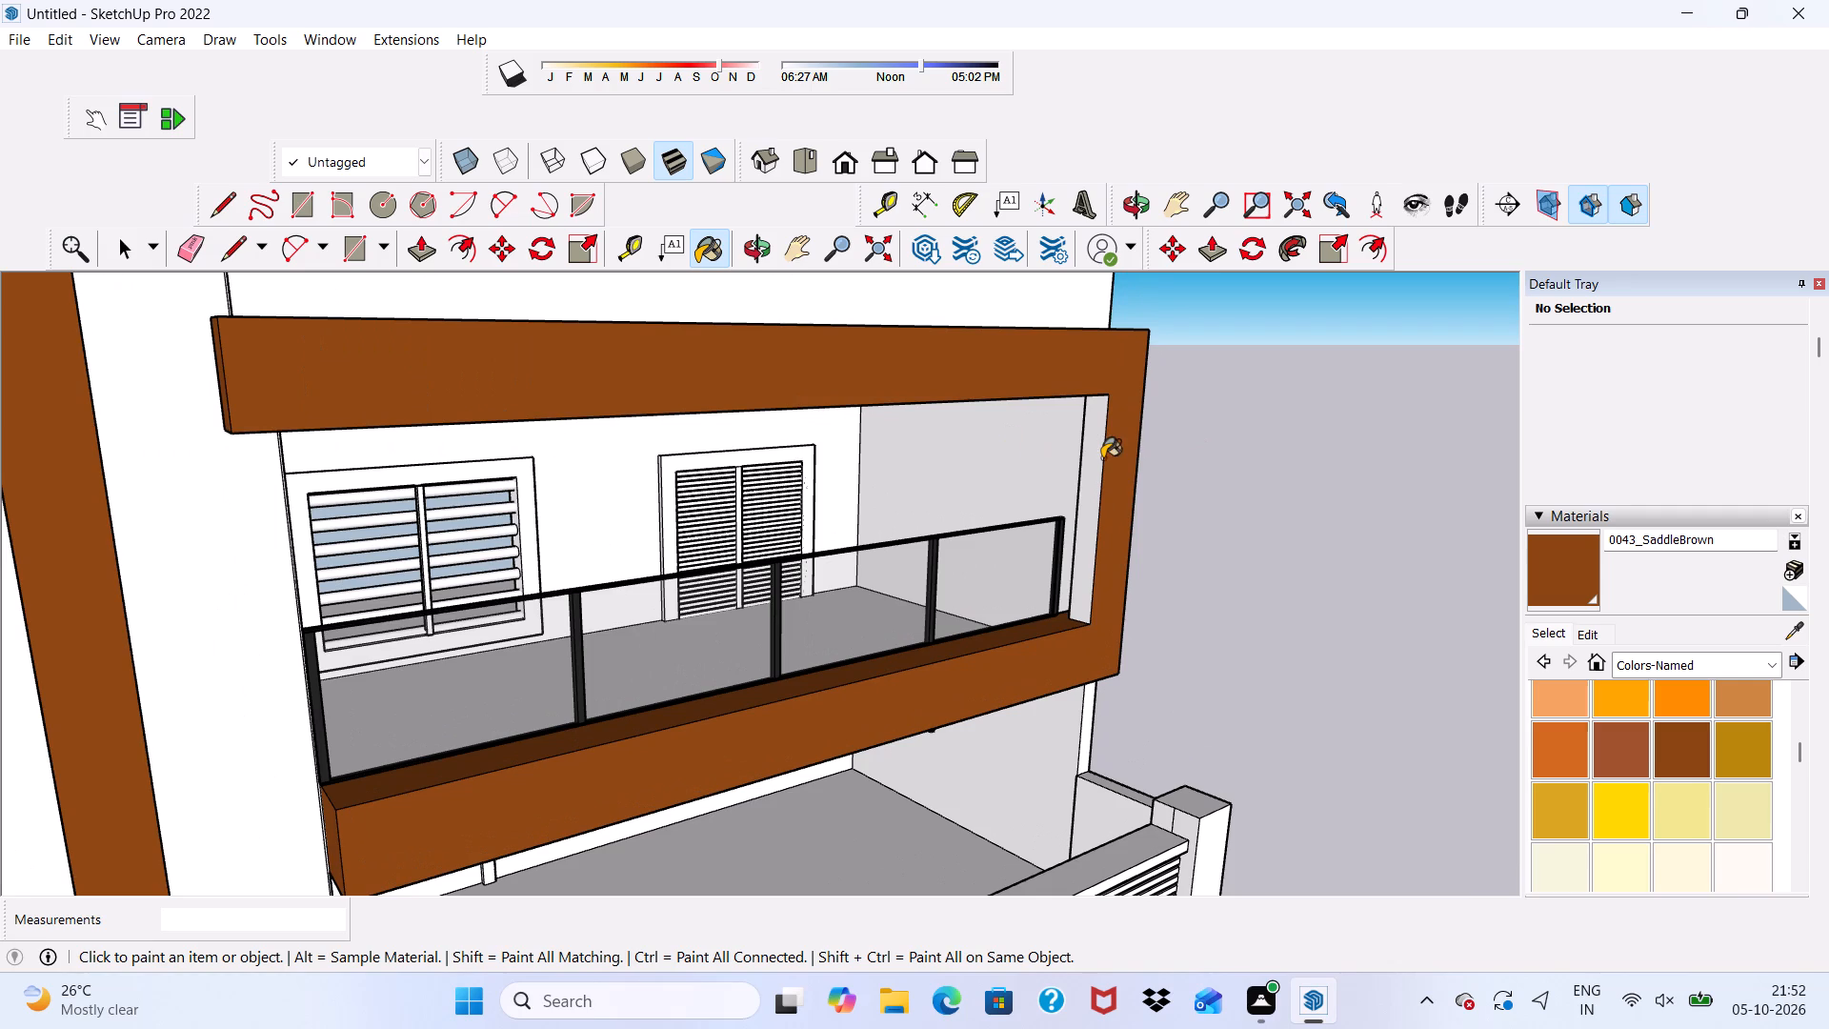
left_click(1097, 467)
Examine the painted balcony surround and the whole house from below.
scroll(1094, 475, "down", 3)
middle_click_drag(1091, 480, 973, 172)
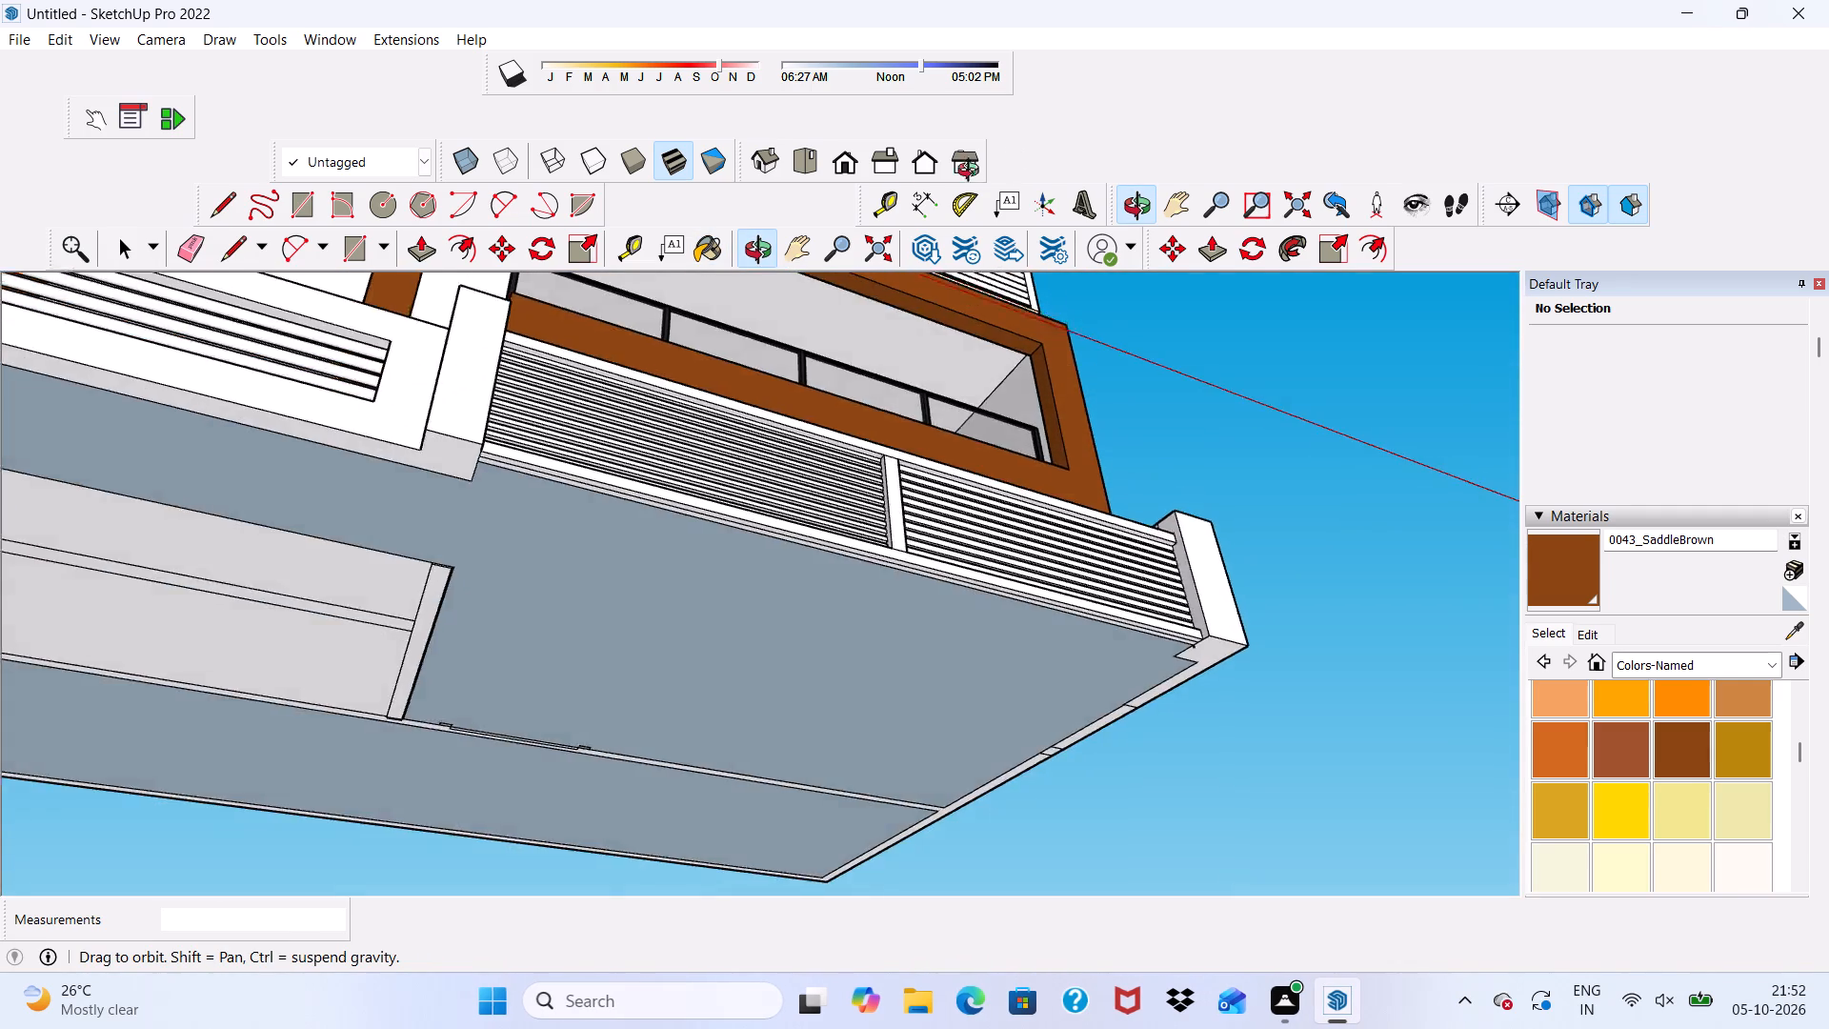
middle_click_drag(973, 172, 901, 201)
middle_click(901, 202)
scroll(896, 252, "up", 6)
scroll(644, 623, "up", 2)
scroll(531, 616, "down", 16)
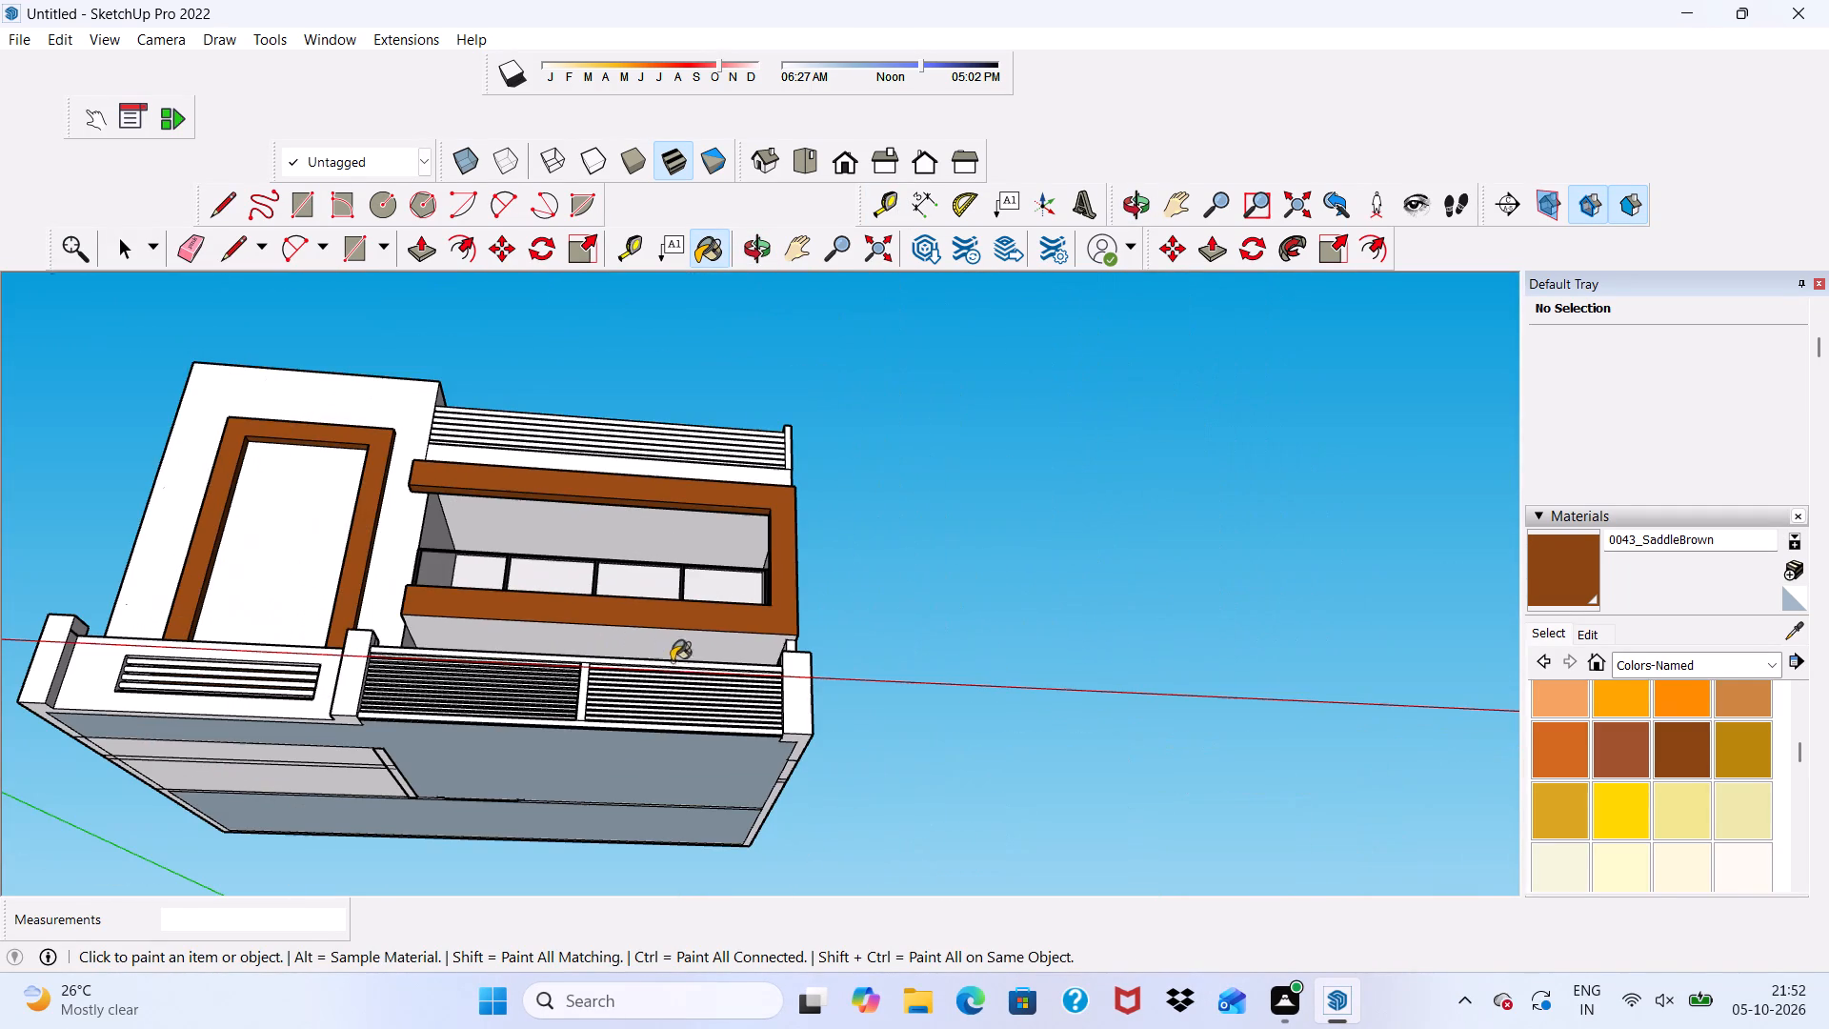
key("space")
scroll(661, 702, "down", 1)
scroll(661, 702, "up", 1)
scroll(661, 702, "down", 1)
scroll(661, 702, "up", 1)
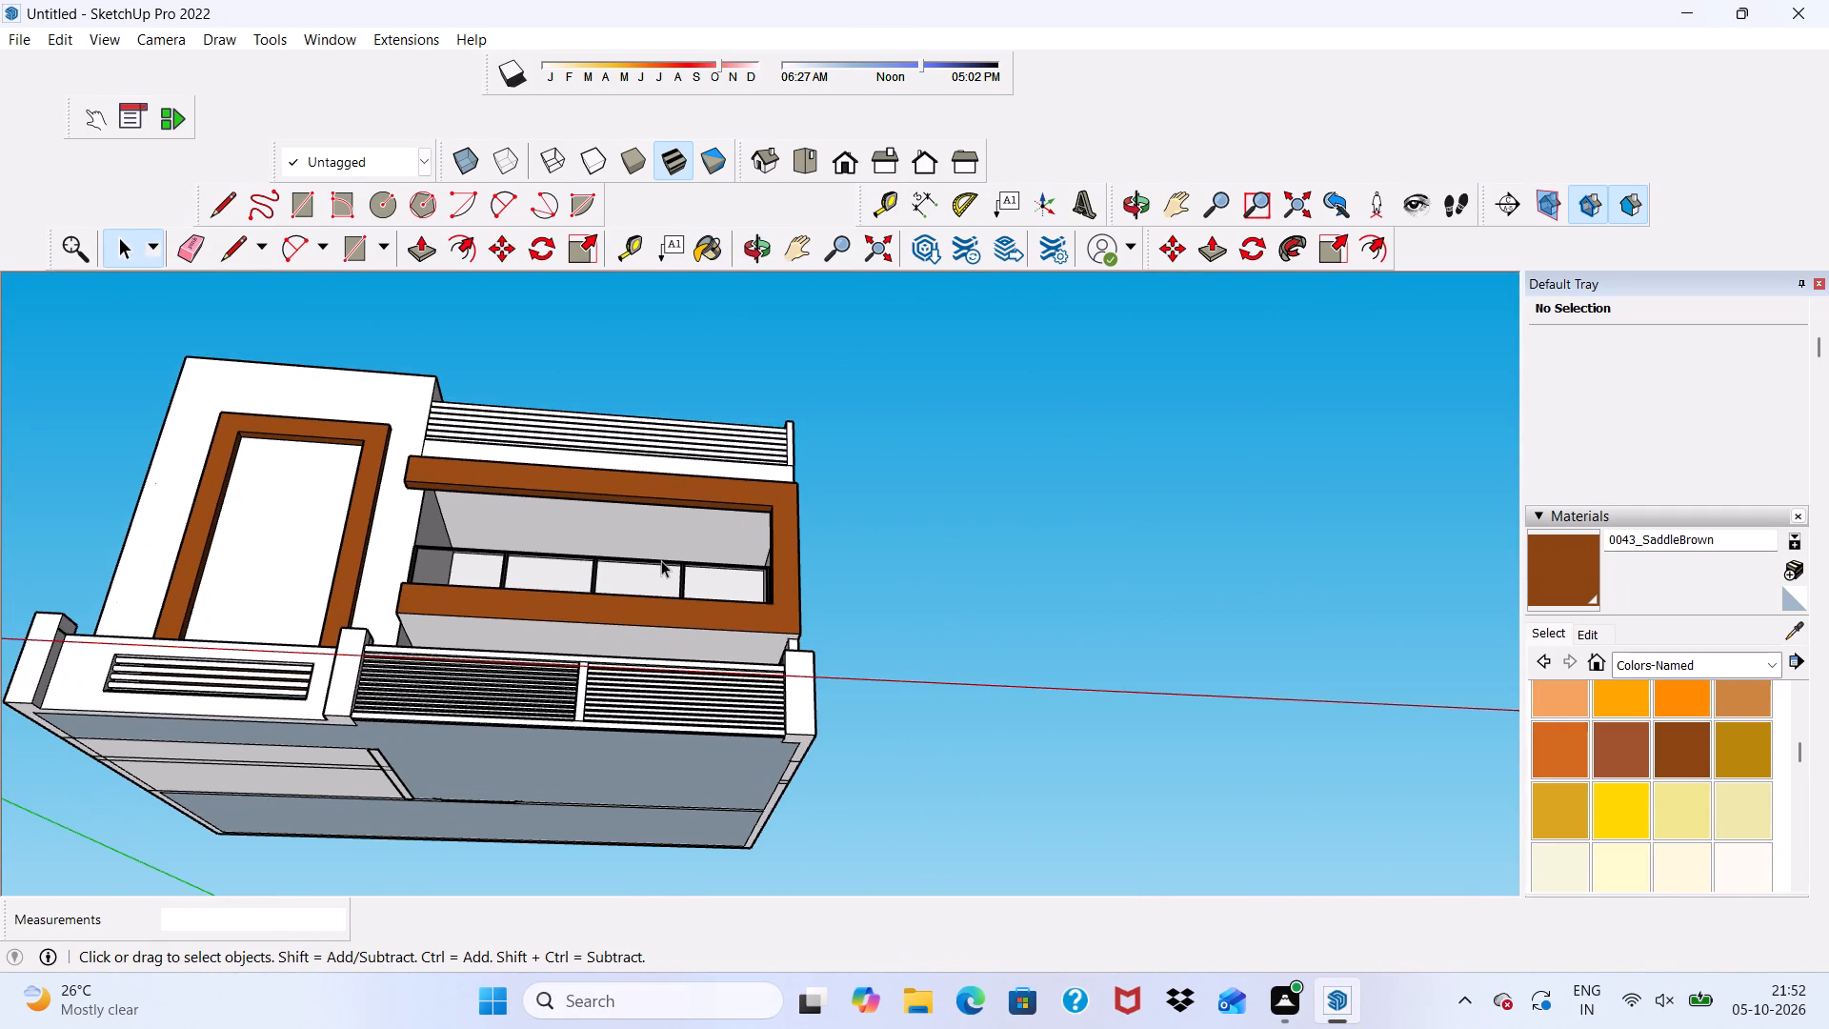
scroll(661, 561, "down", 5)
scroll(665, 639, "up", 4)
scroll(665, 639, "down", 5)
scroll(674, 647, "up", 4)
scroll(674, 647, "down", 5)
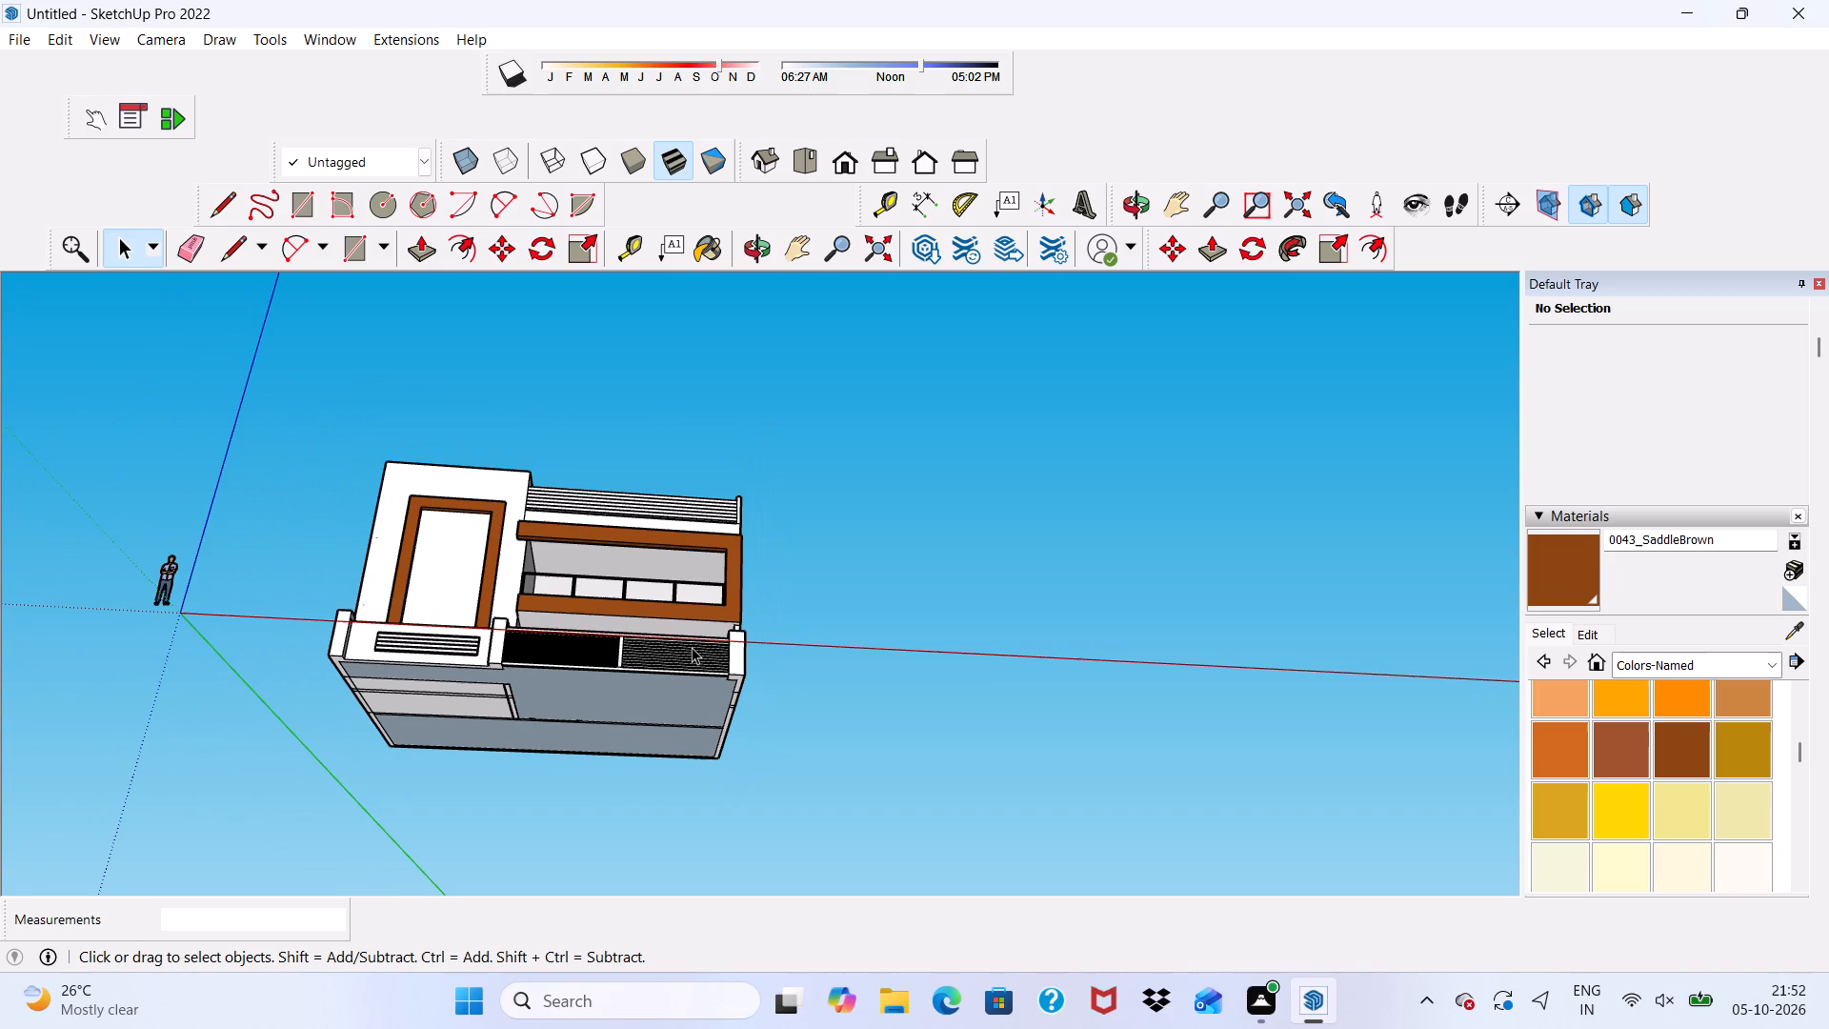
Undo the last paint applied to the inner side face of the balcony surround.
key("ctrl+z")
Examine the front facade's colours with the whole house in view.
scroll(681, 691, "up", 1, "ctrl")
scroll(681, 692, "up", 1)
scroll(680, 621, "down", 2)
scroll(695, 580, "up", 1)
scroll(703, 564, "down", 2)
middle_click_drag(704, 525, 647, 787)
scroll(704, 525, "down", 1)
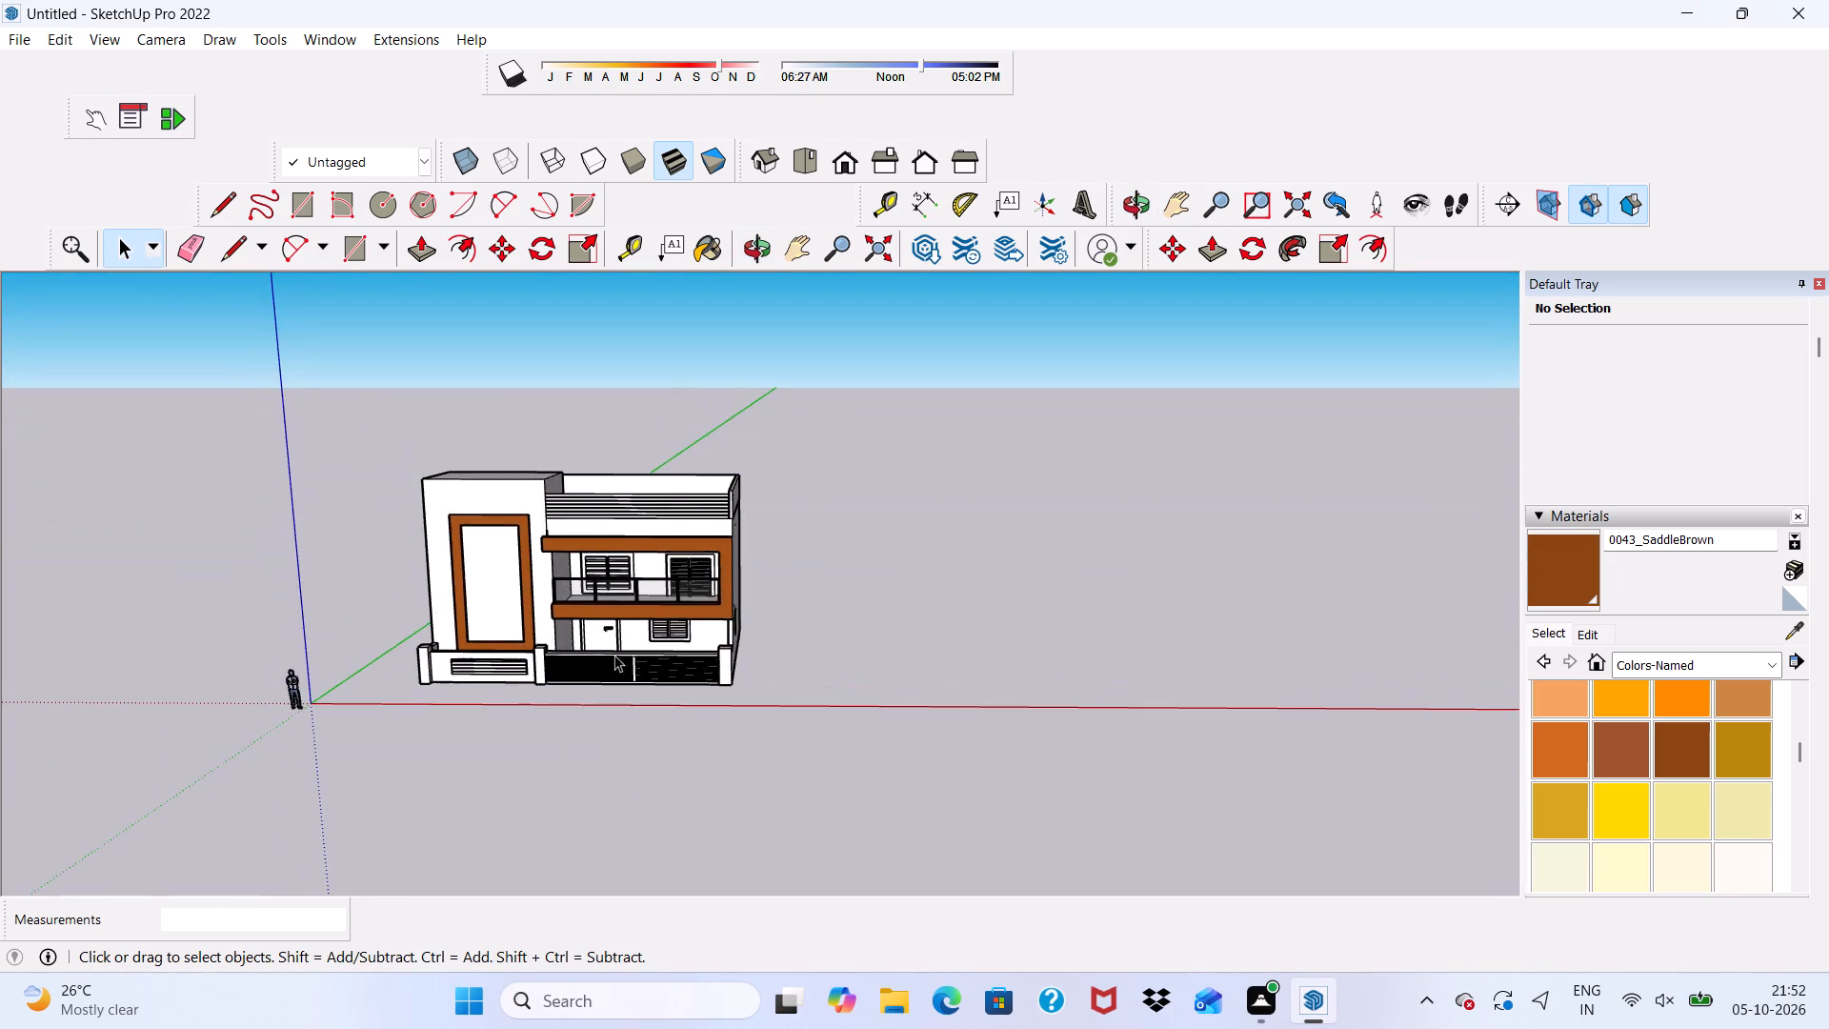
scroll(601, 622, "up", 6)
scroll(533, 521, "down", 3)
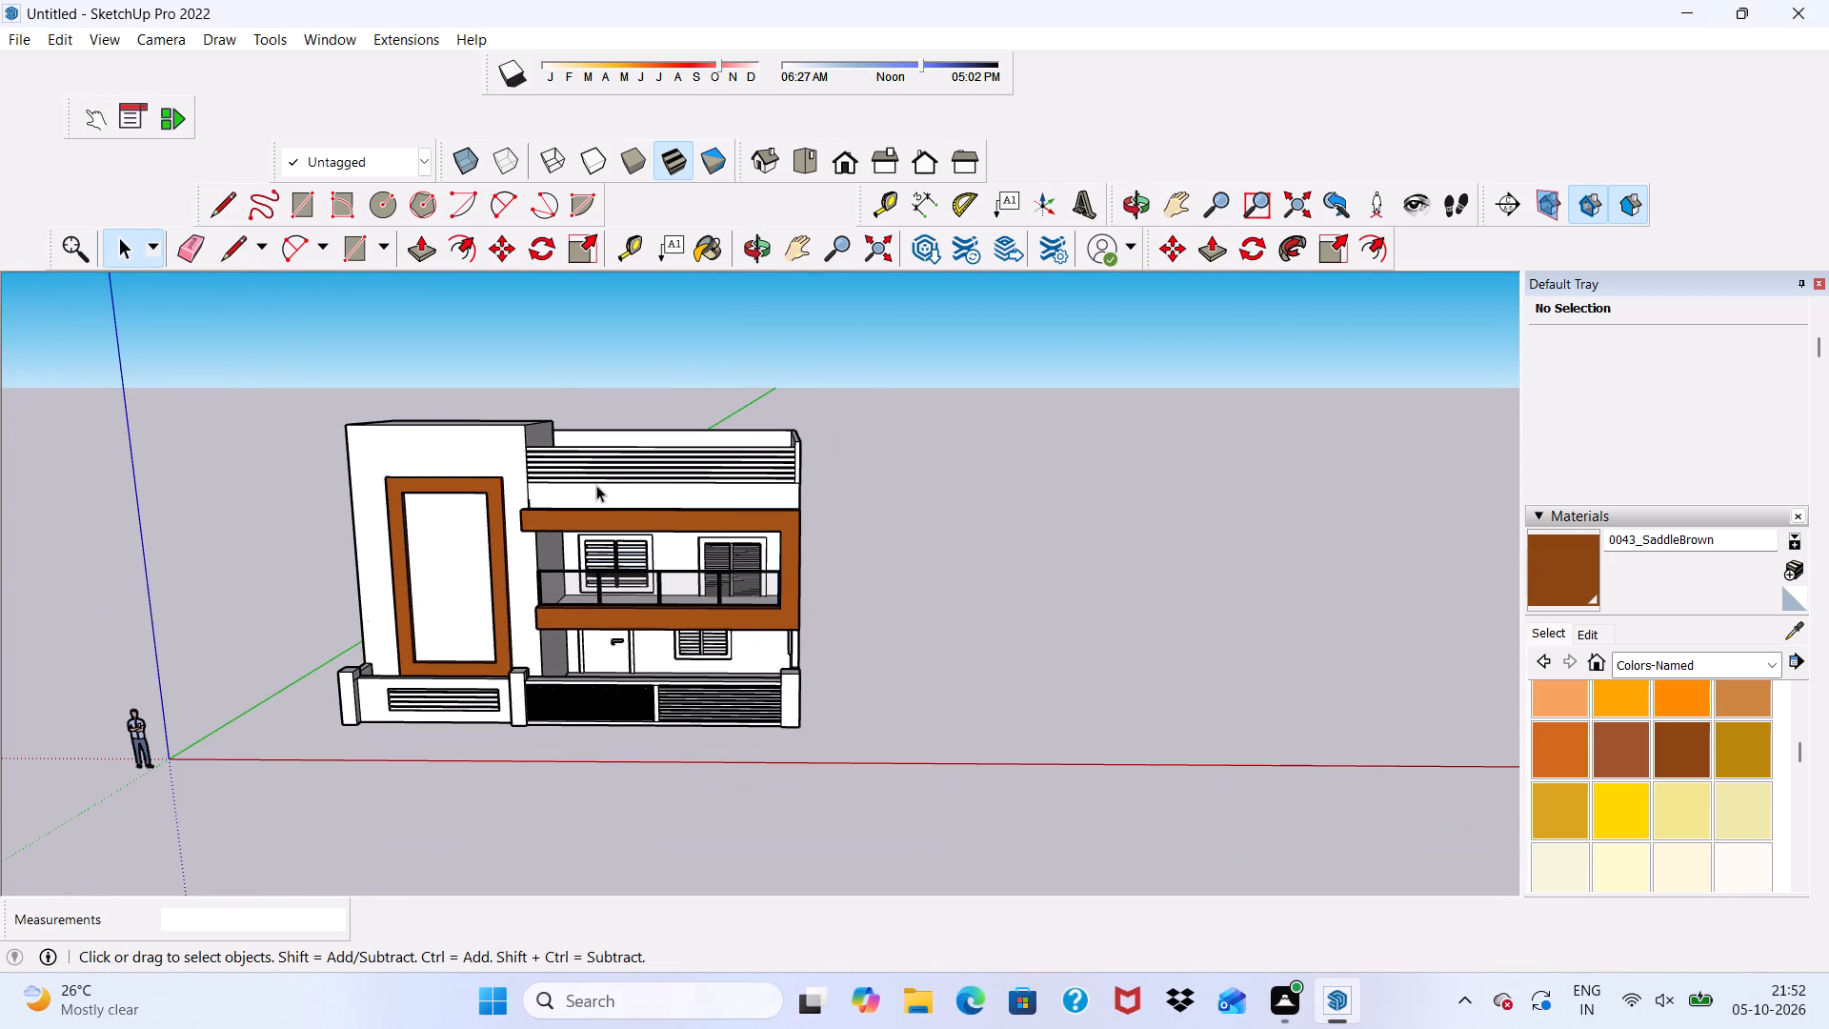
scroll(722, 562, "down", 1)
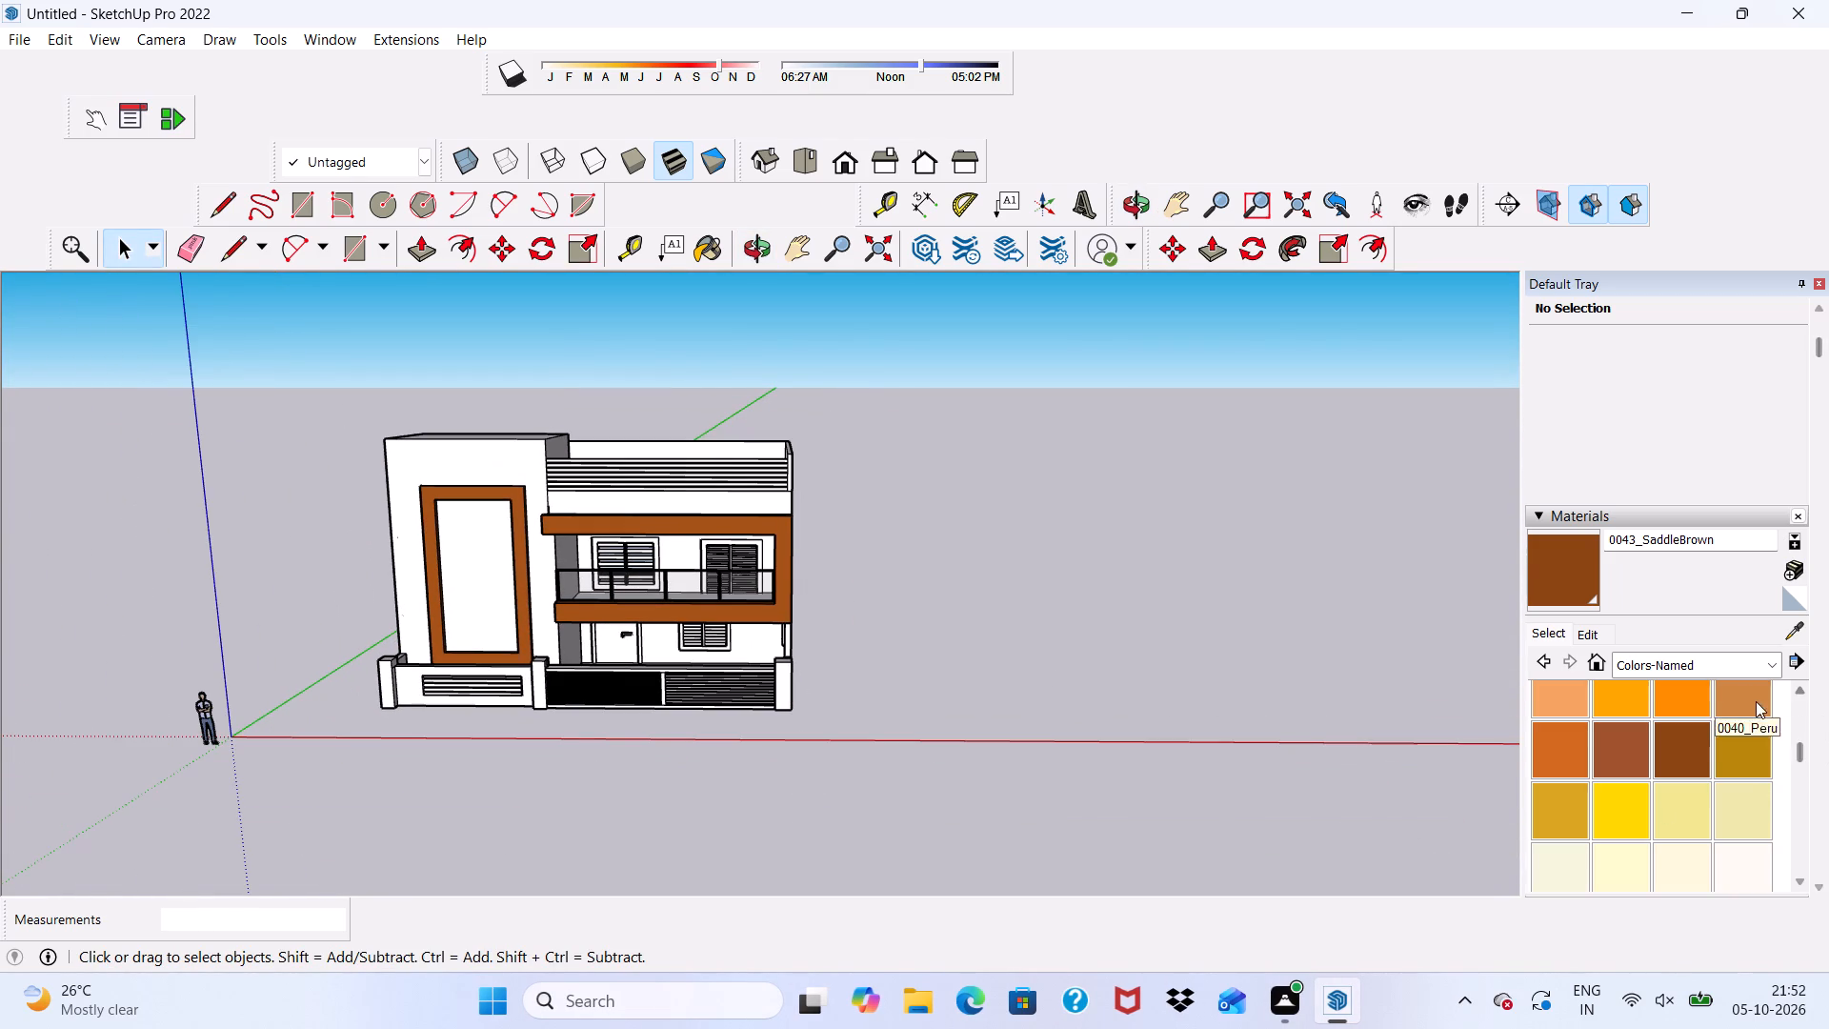
Paint the top four slats of the rooftop railing with Concrete Aggregate Smoke from the Asphalt and Concrete collection.
left_click(1769, 647)
scroll(1759, 691, "up", 1)
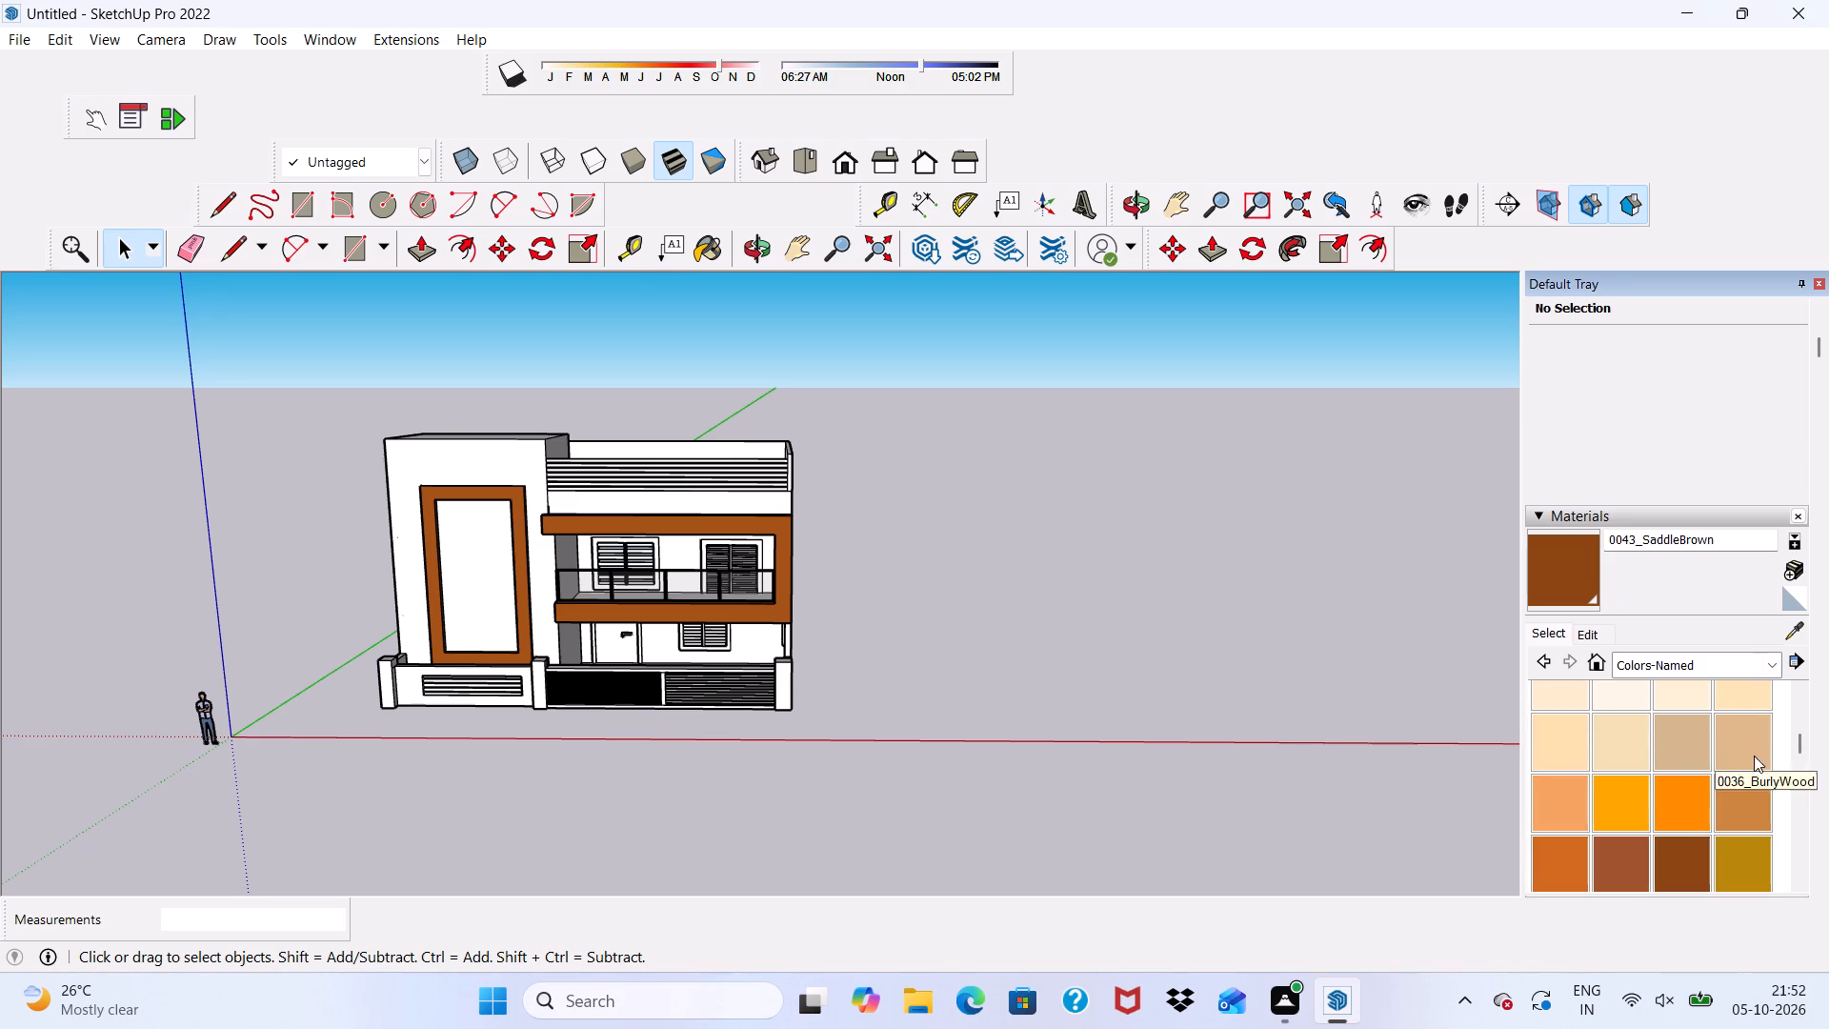
left_click(1778, 664)
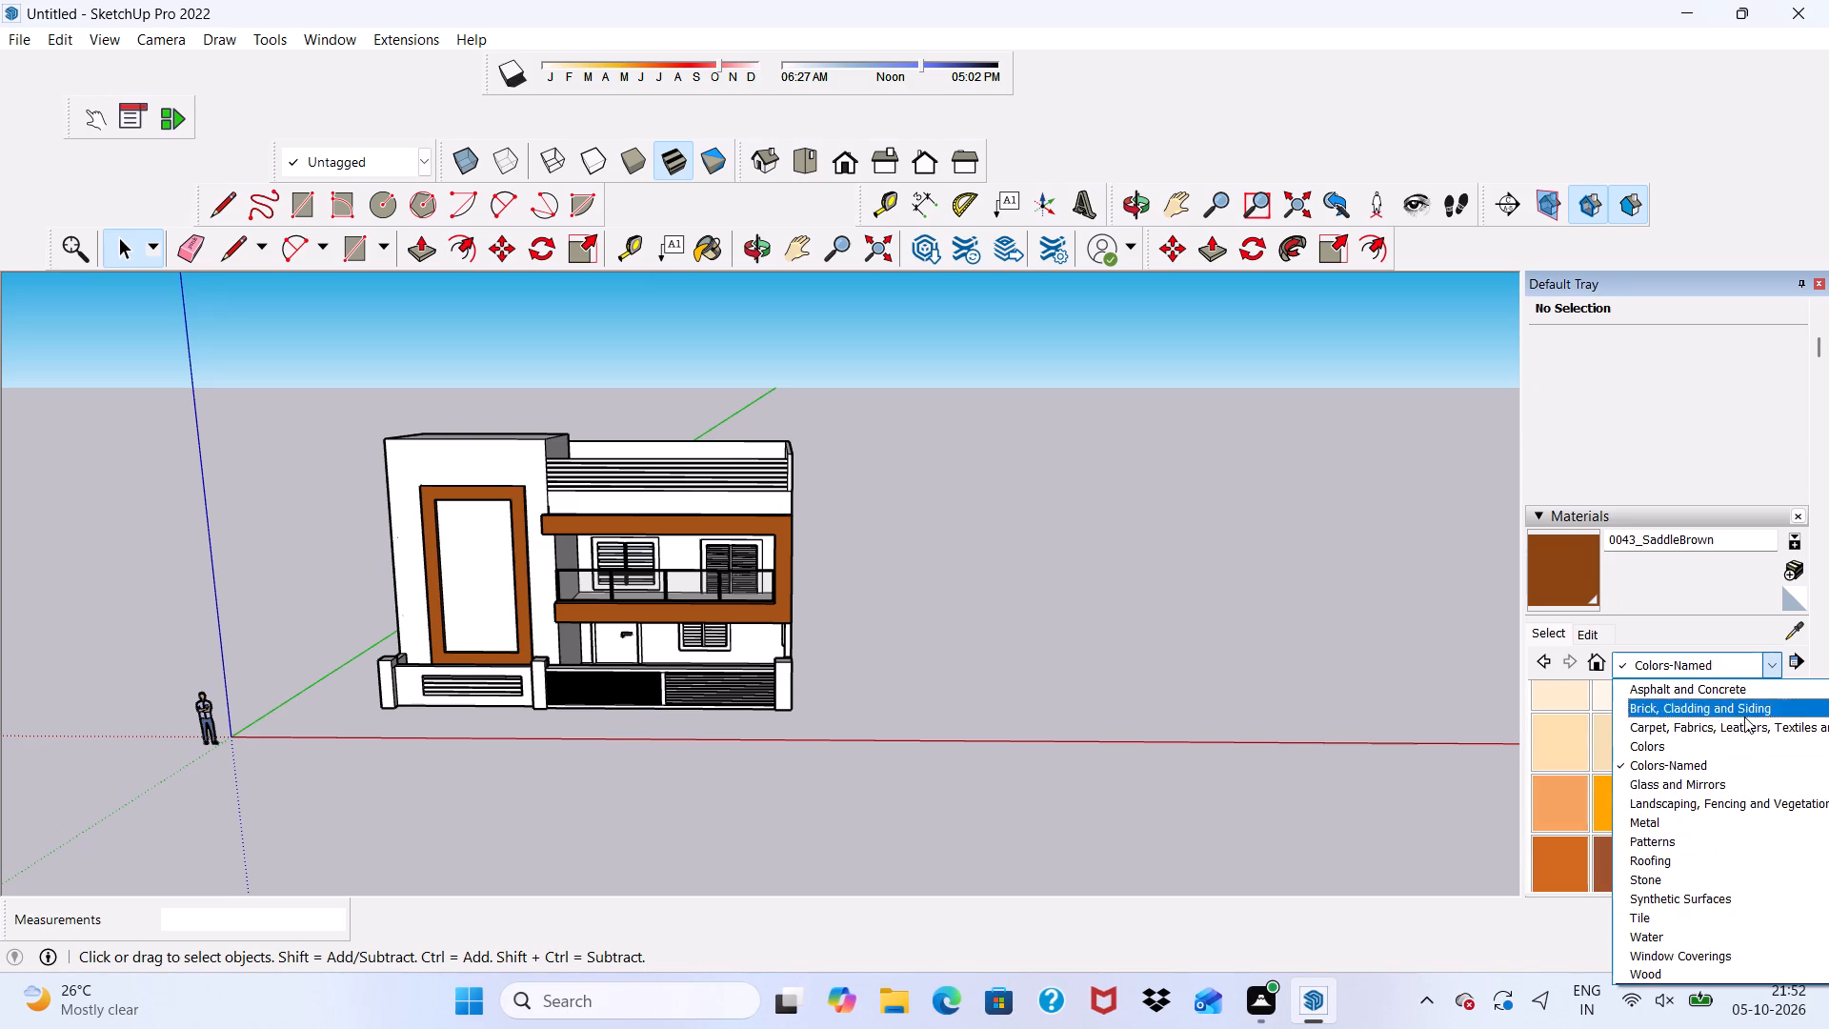
left_click(1705, 690)
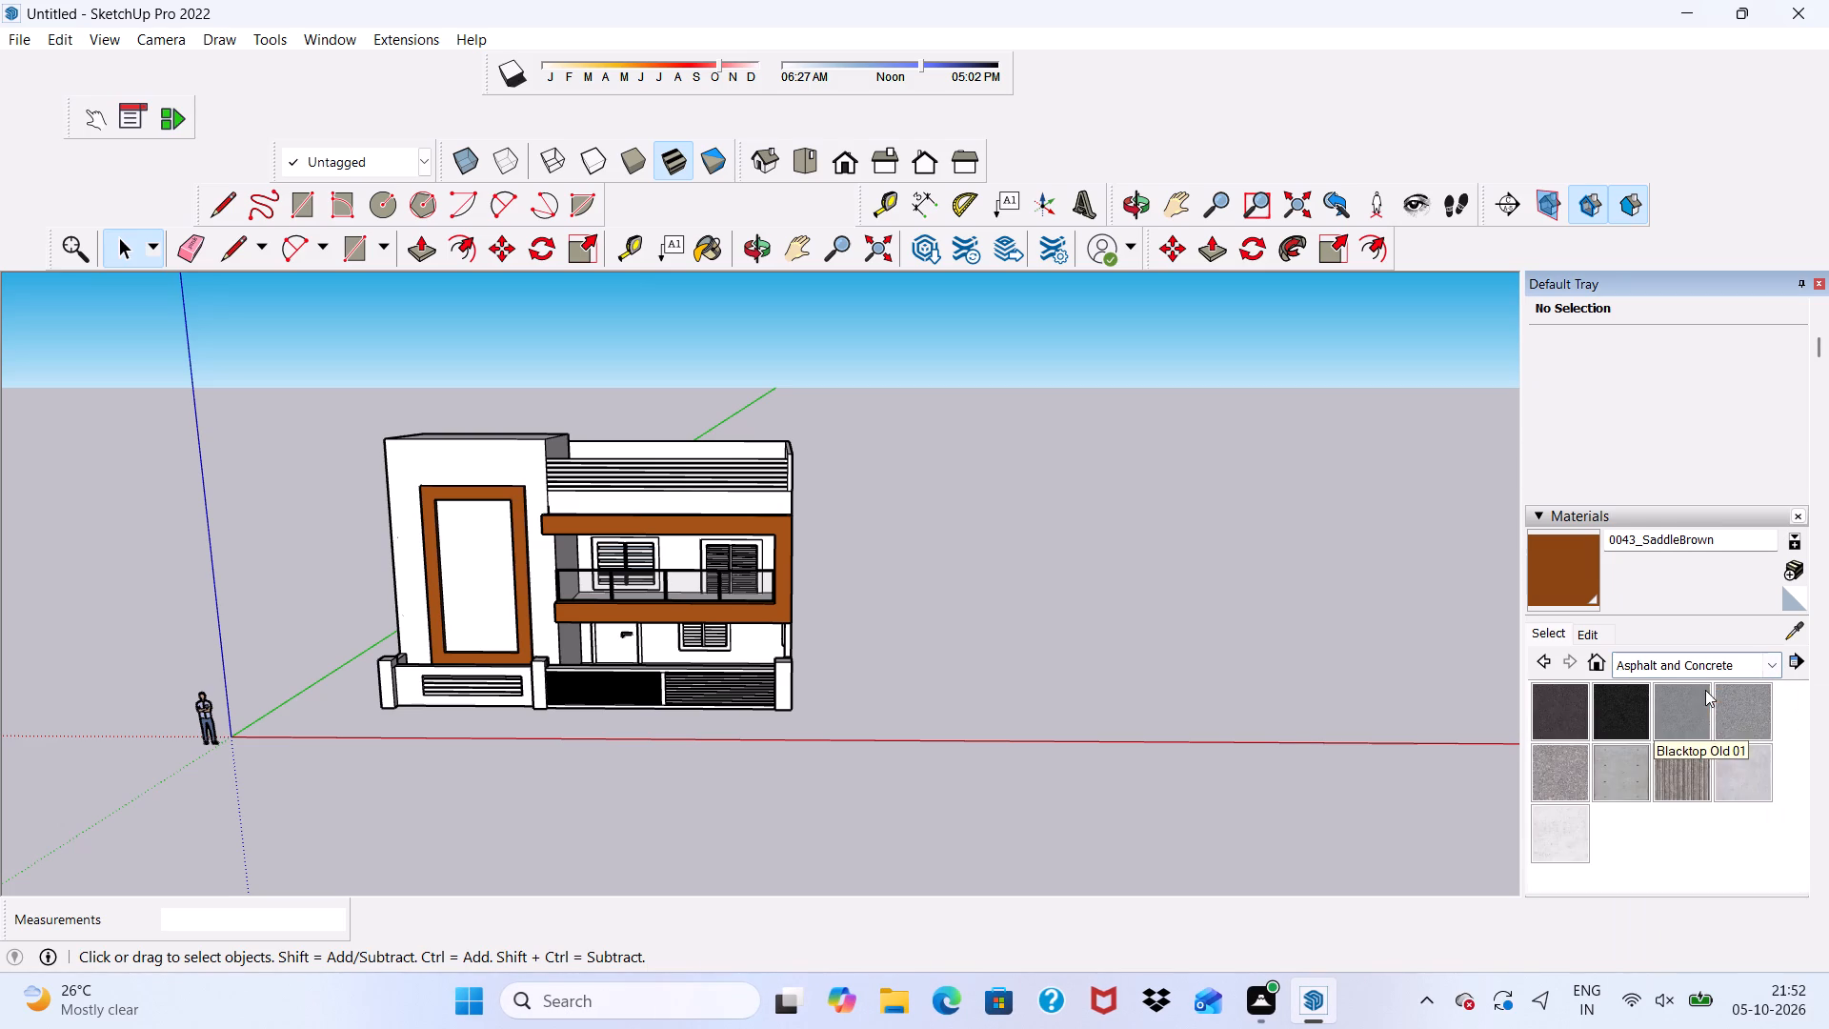
scroll(1681, 693, "down", 1)
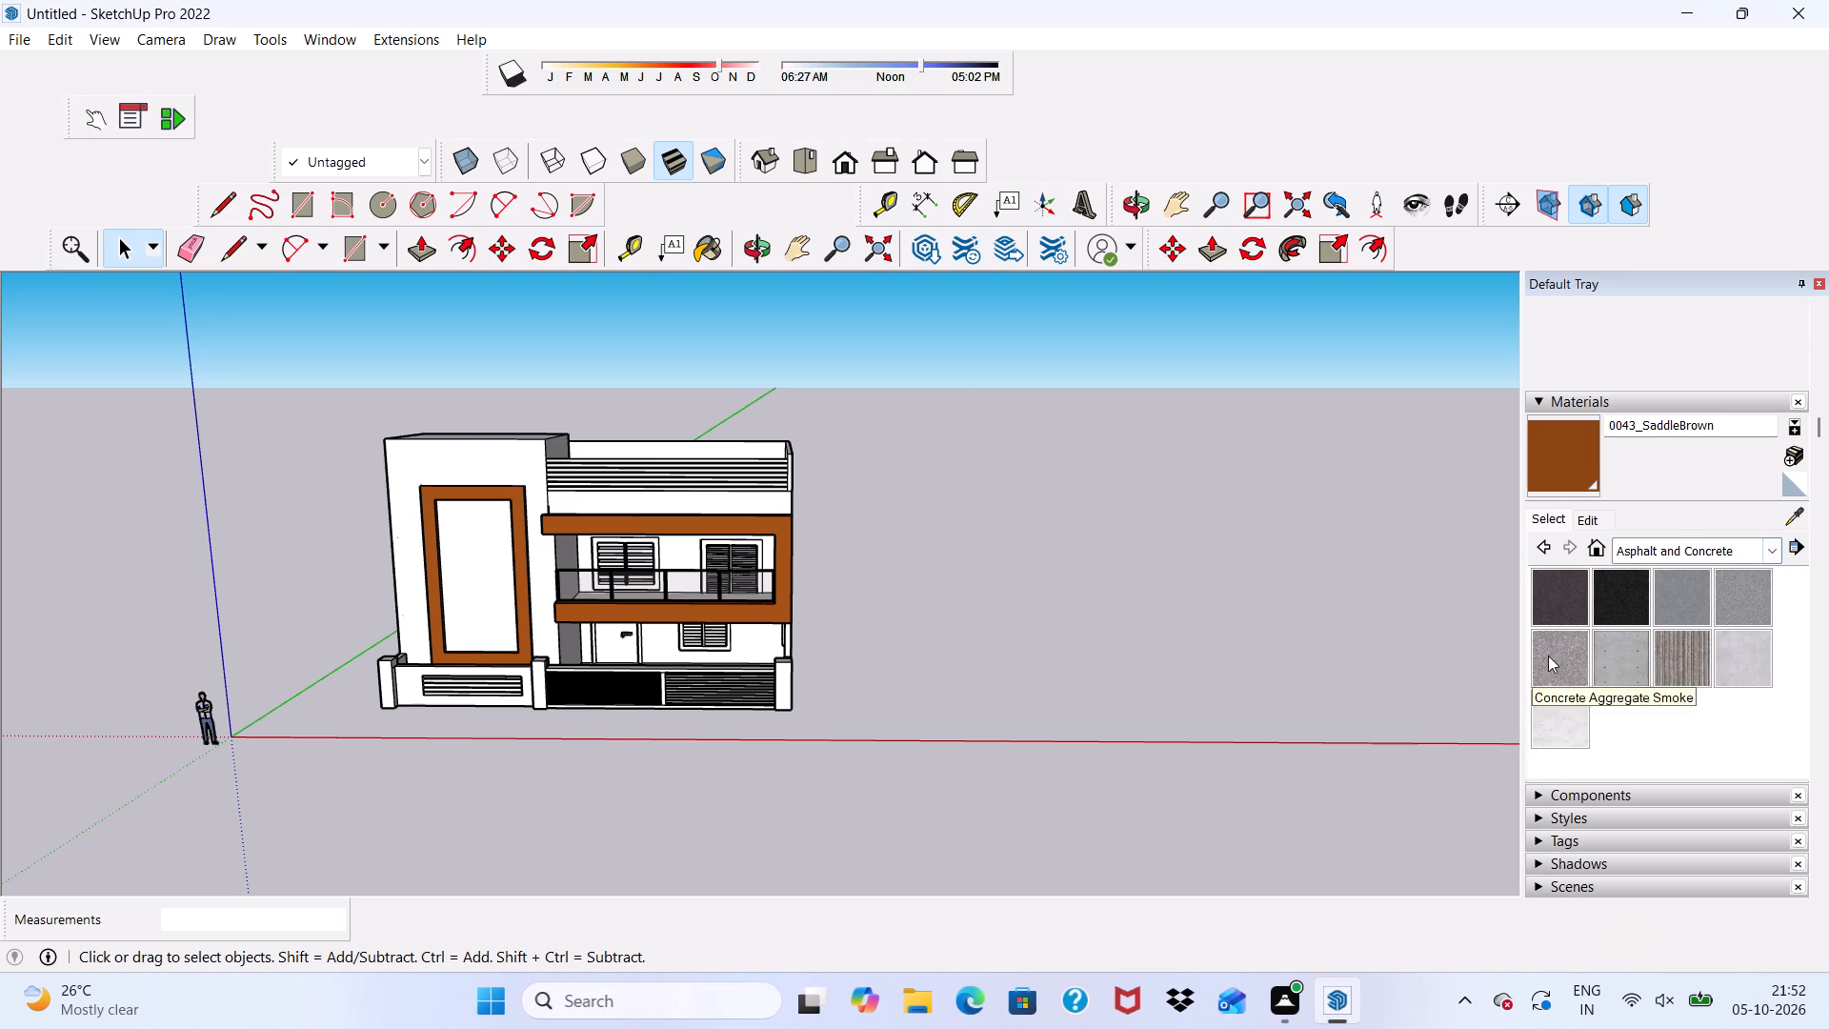
left_click(1548, 653)
scroll(873, 403, "up", 13)
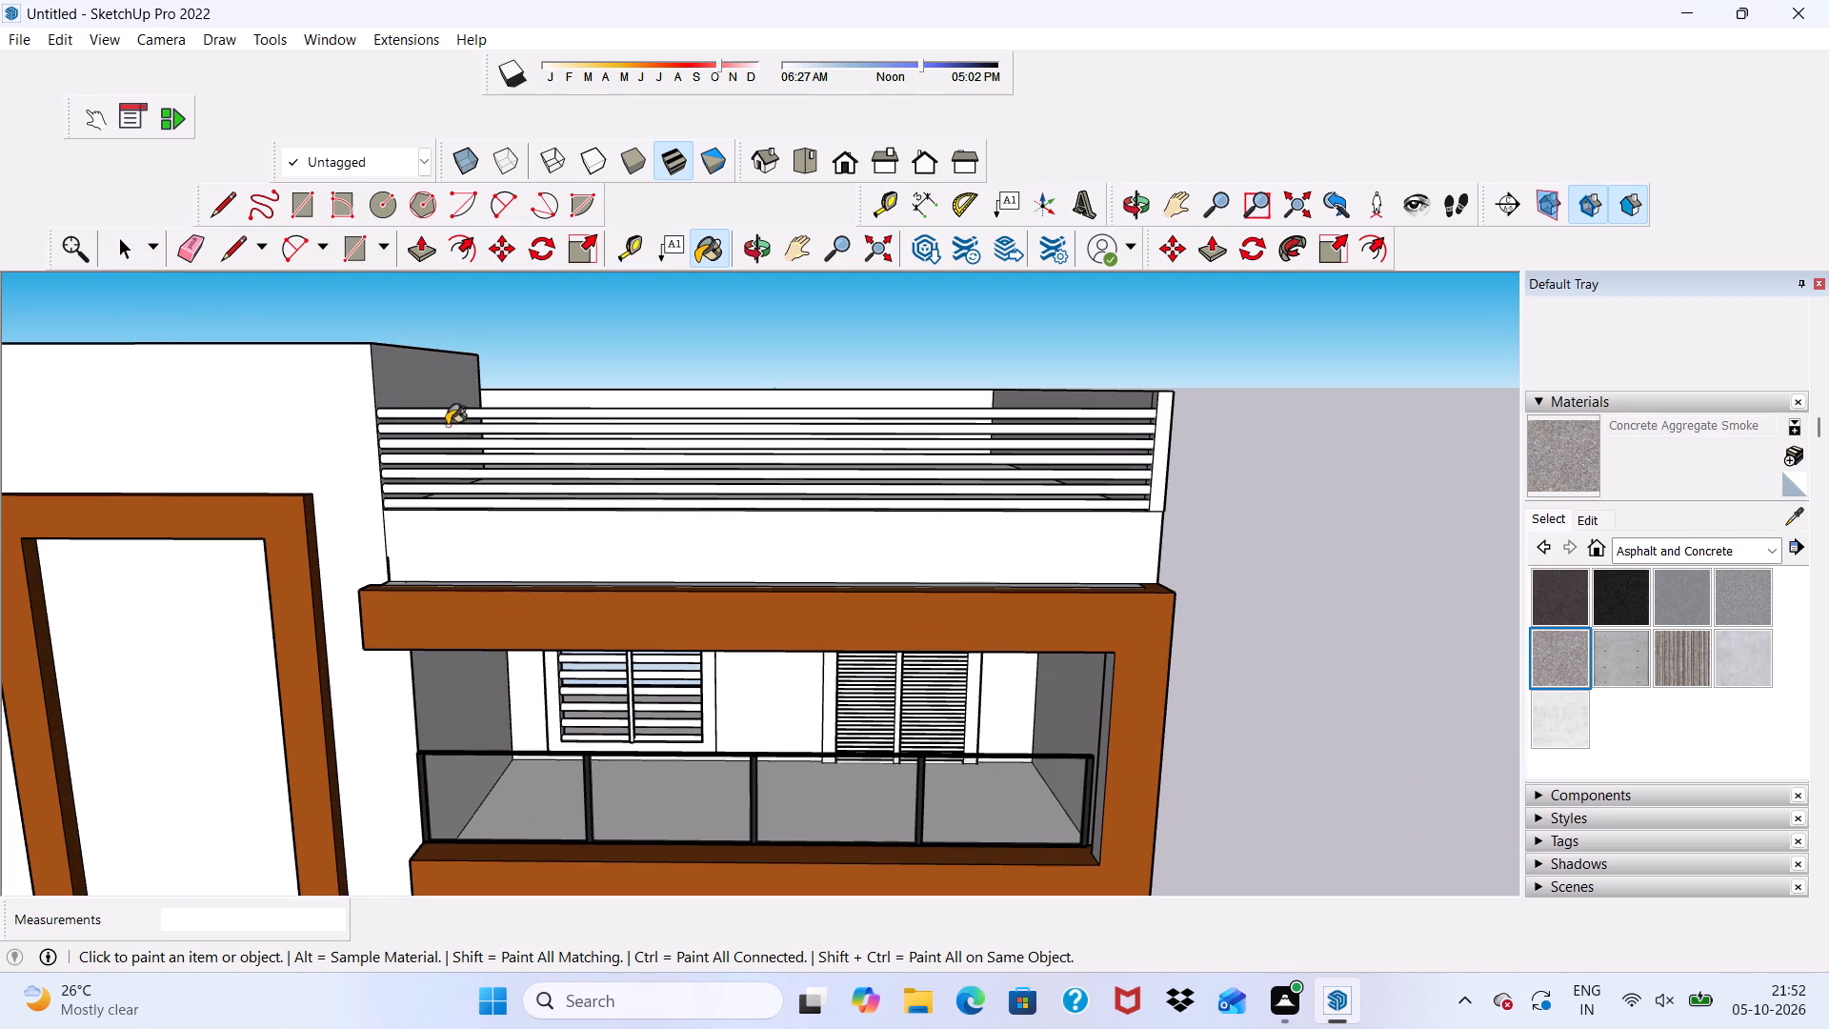
left_click(451, 418)
scroll(452, 421, "up", 3)
left_click(452, 434)
left_click(455, 449)
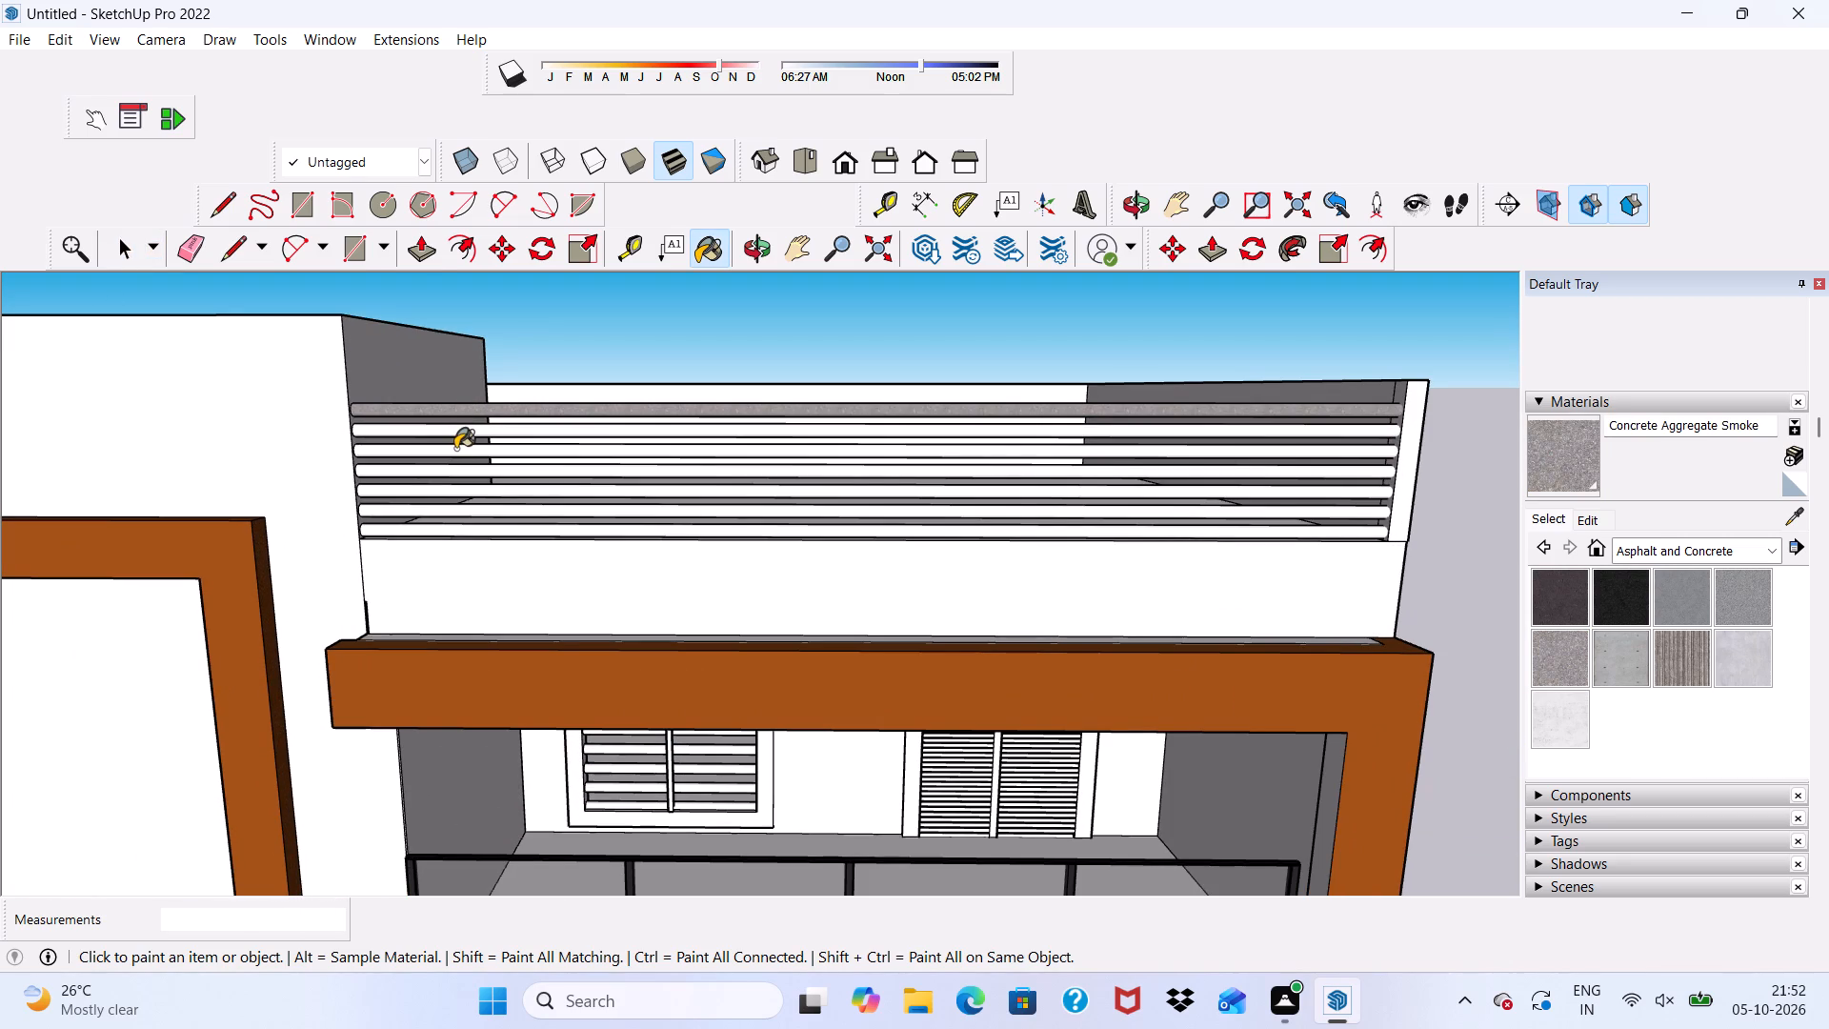
left_click(446, 471)
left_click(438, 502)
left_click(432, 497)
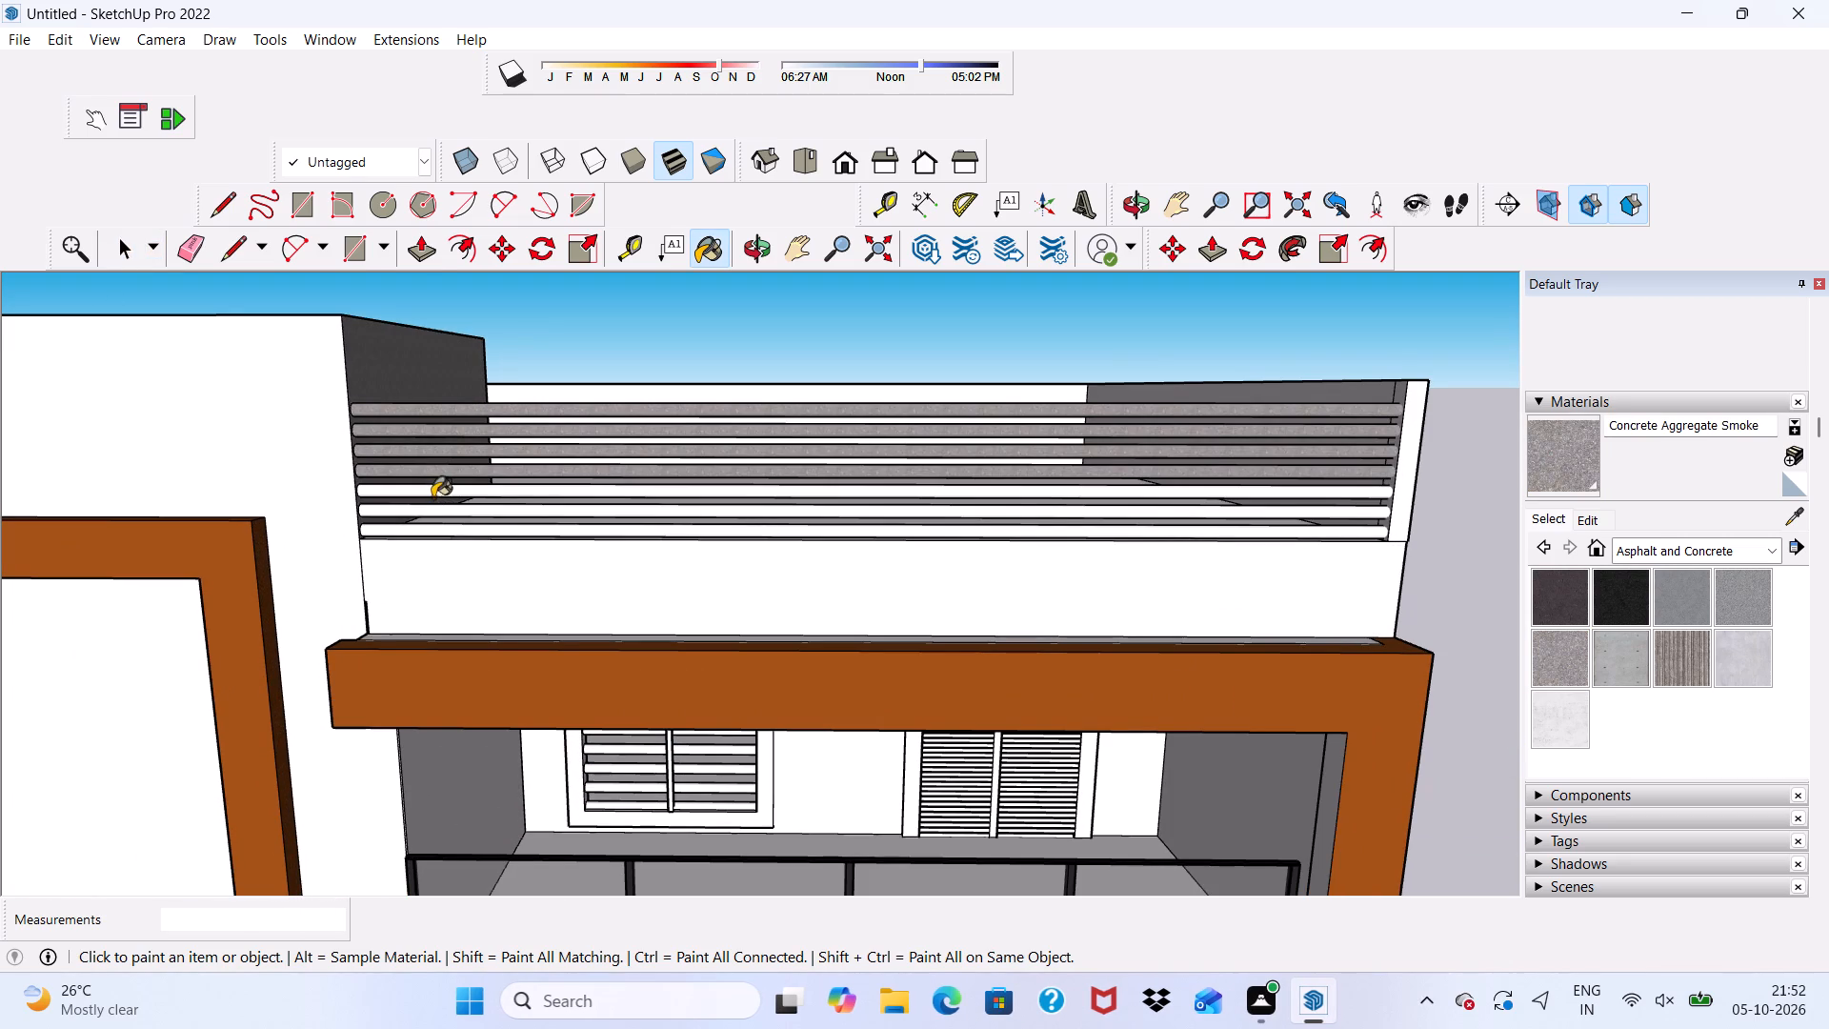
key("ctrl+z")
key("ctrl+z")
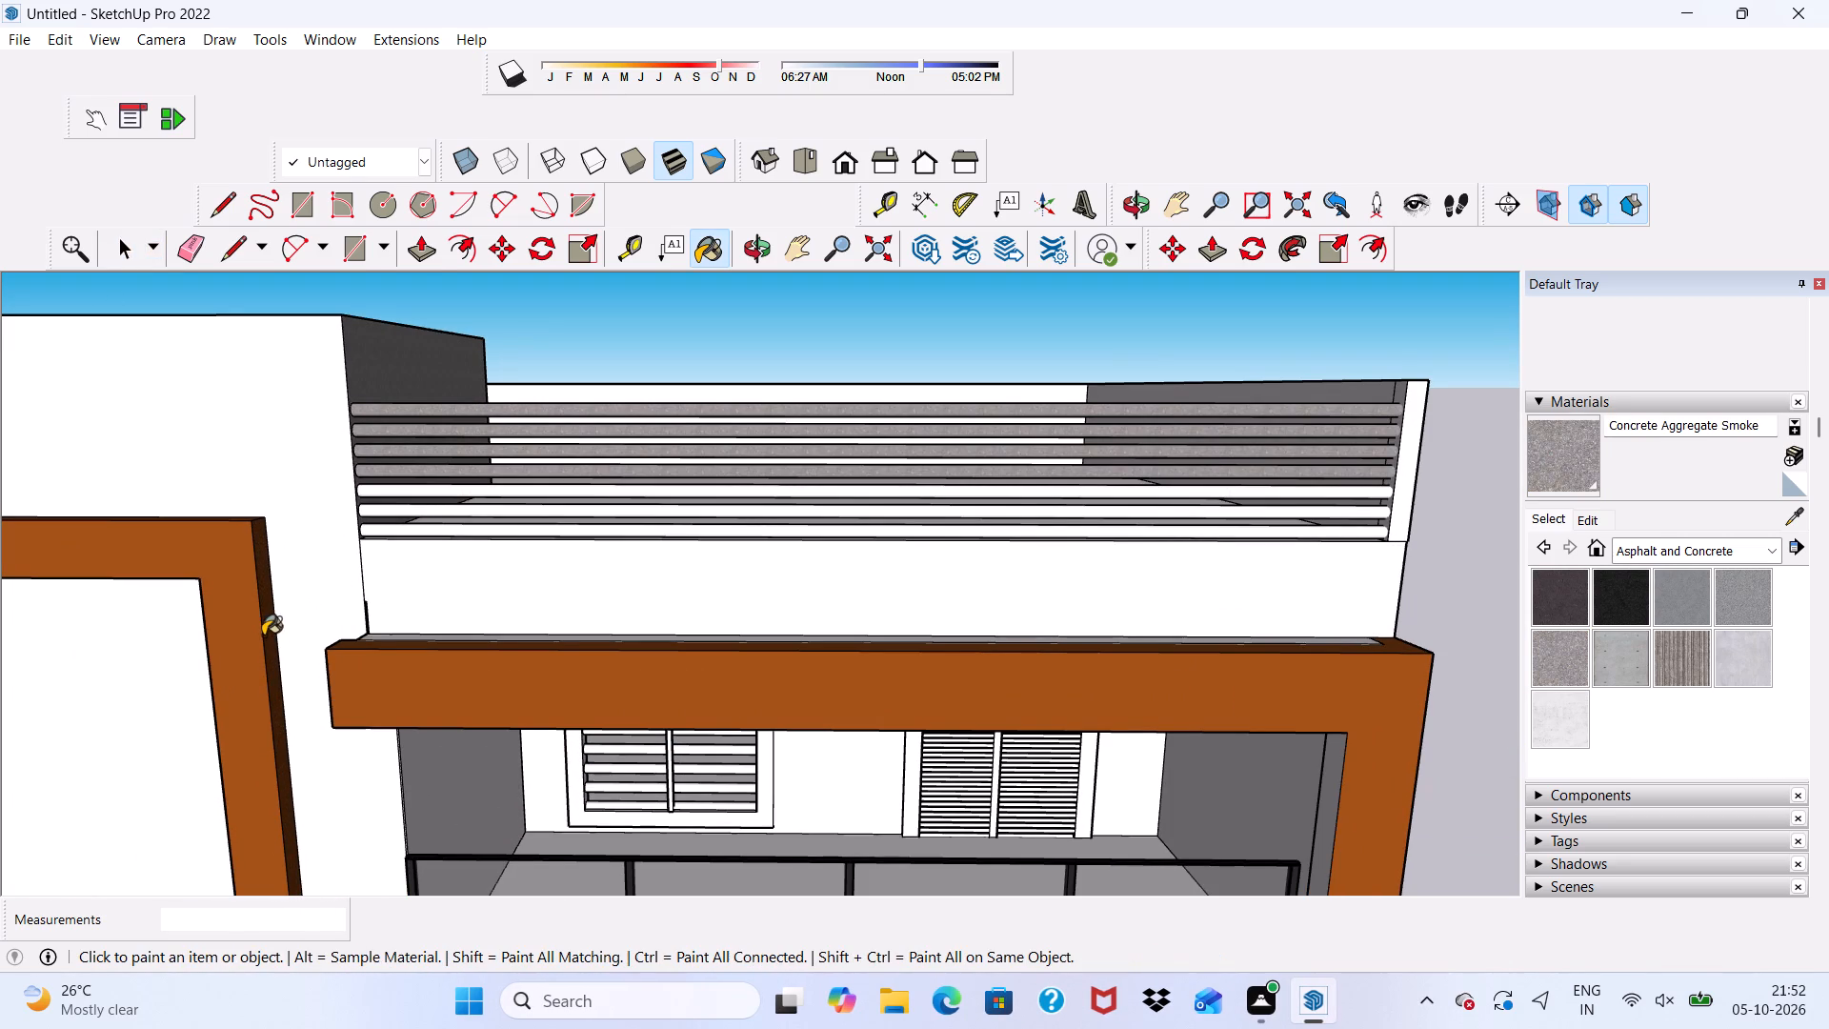
Paint the remaining three lower slats of the rooftop railing with Concrete Aggregate Smoke.
scroll(430, 476, "up", 5)
left_click(411, 502)
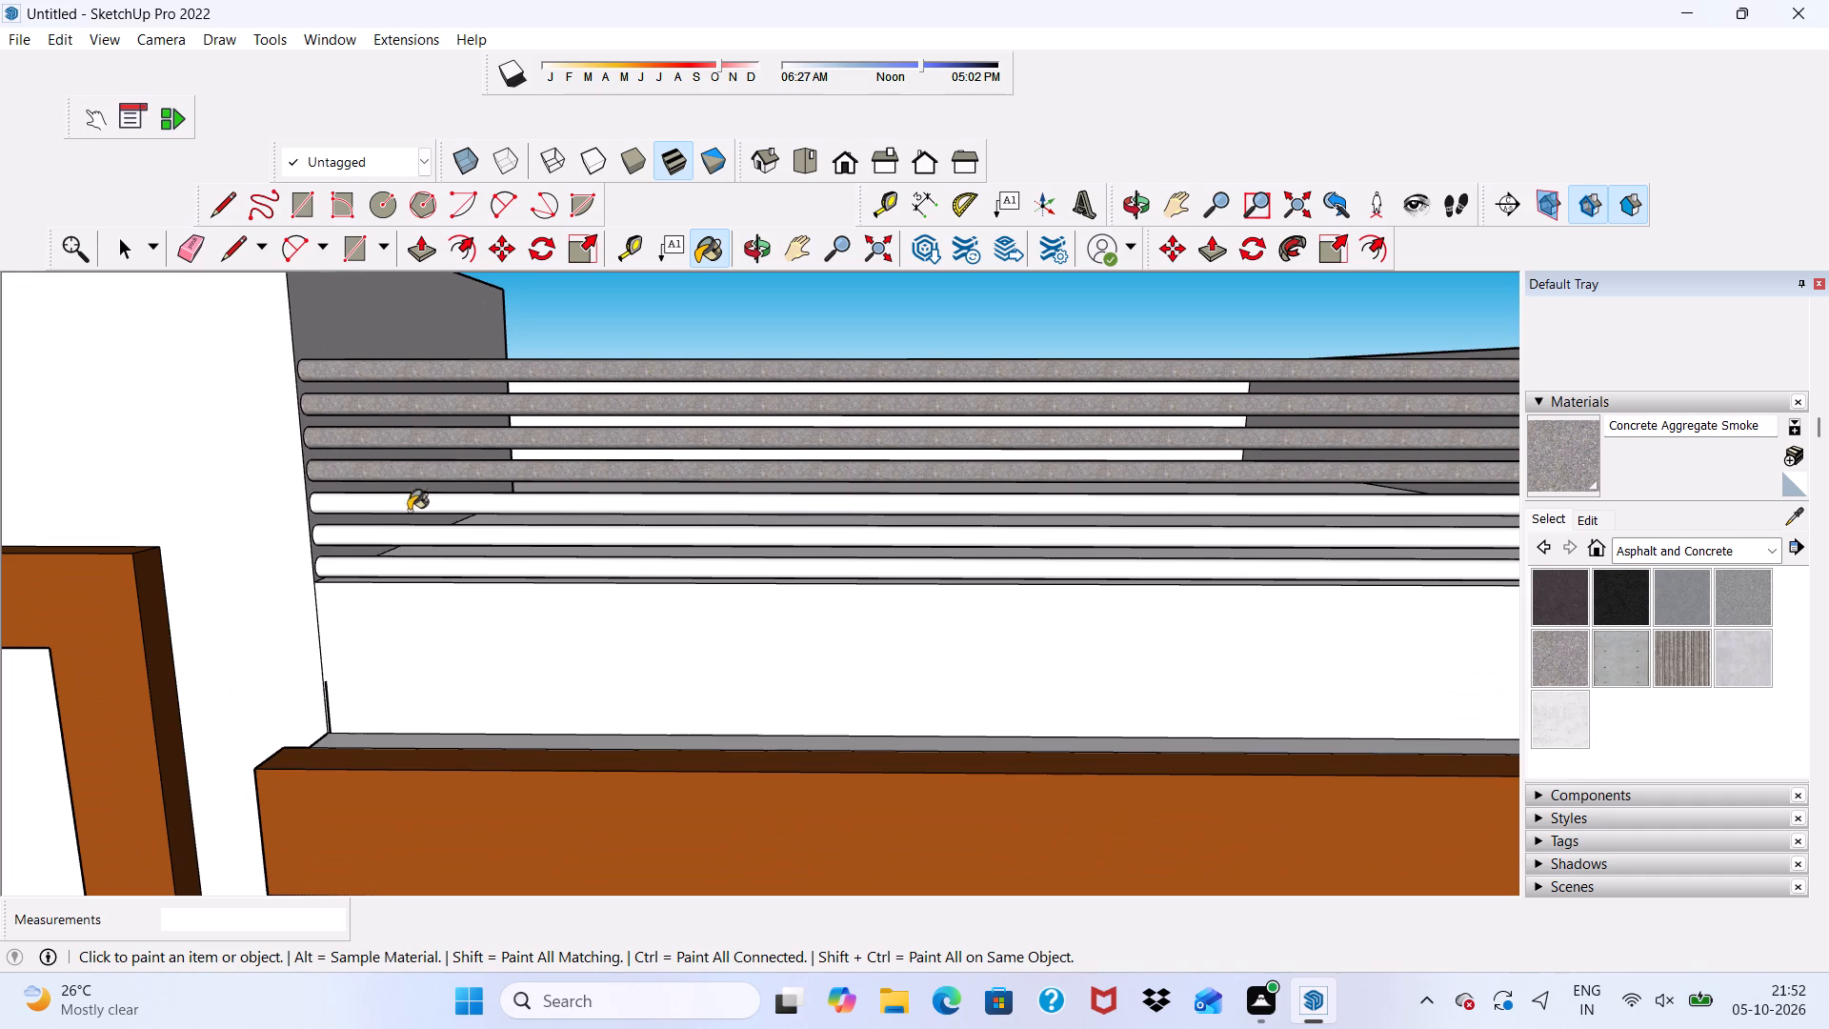
left_click(402, 539)
left_click_drag(393, 561, 392, 574)
Paint the five horizontal slats in the boundary wall's opening beside the gate with Concrete Aggregate Smoke.
scroll(379, 582, "down", 6)
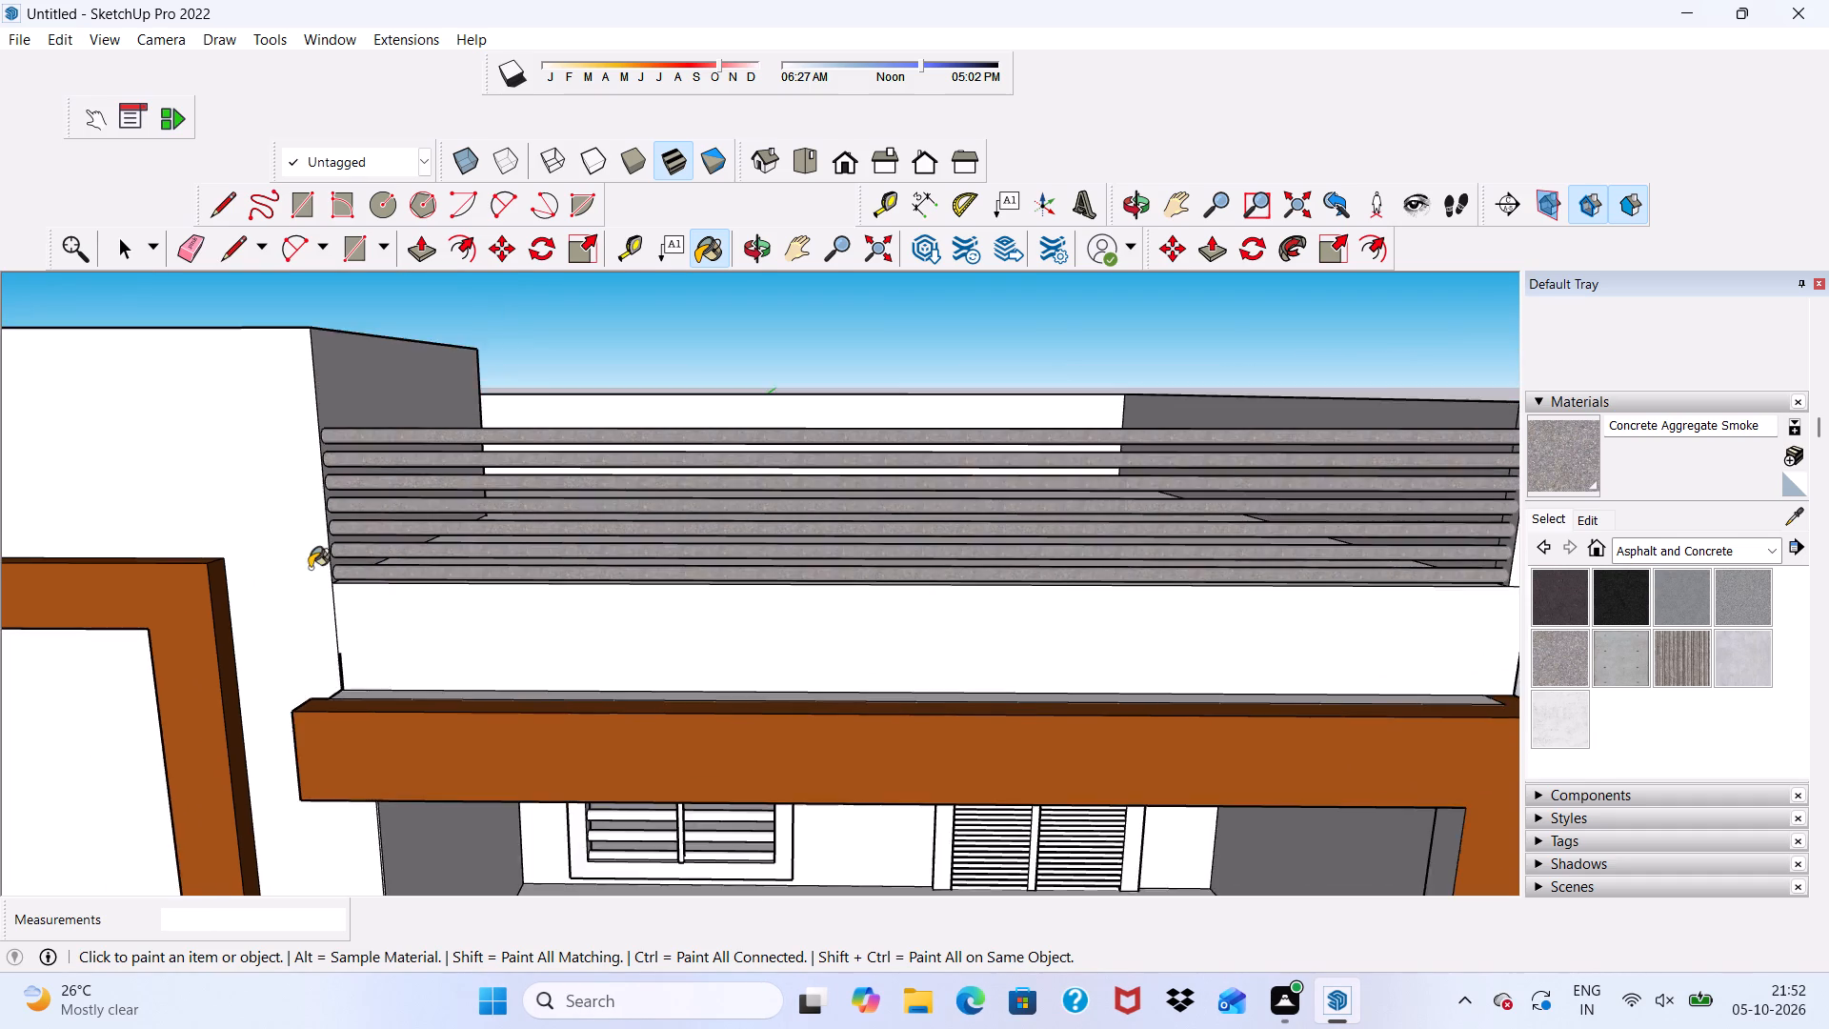
scroll(290, 568, "down", 5)
middle_click_drag(410, 588, 271, 552)
scroll(321, 555, "up", 1)
scroll(326, 553, "down", 6)
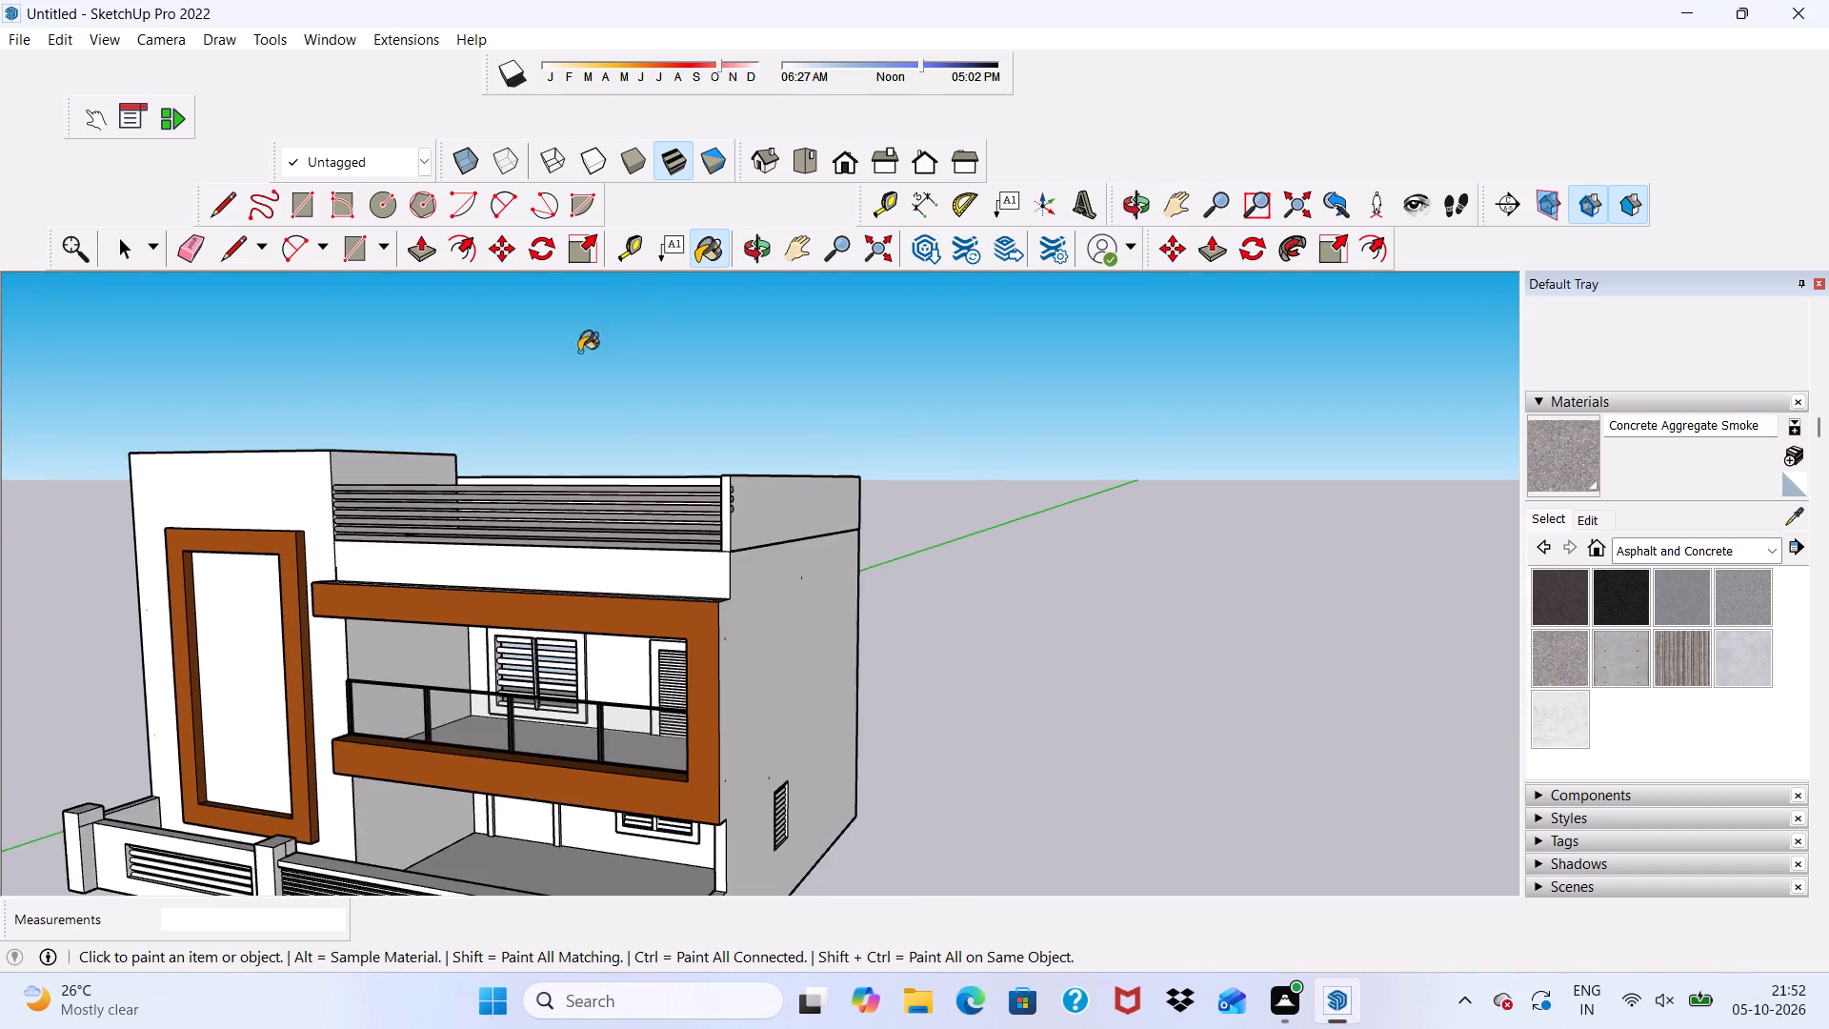
scroll(579, 352, "down", 3)
scroll(553, 676, "up", 10)
scroll(418, 736, "down", 5)
scroll(352, 663, "down", 4)
scroll(192, 860, "up", 2)
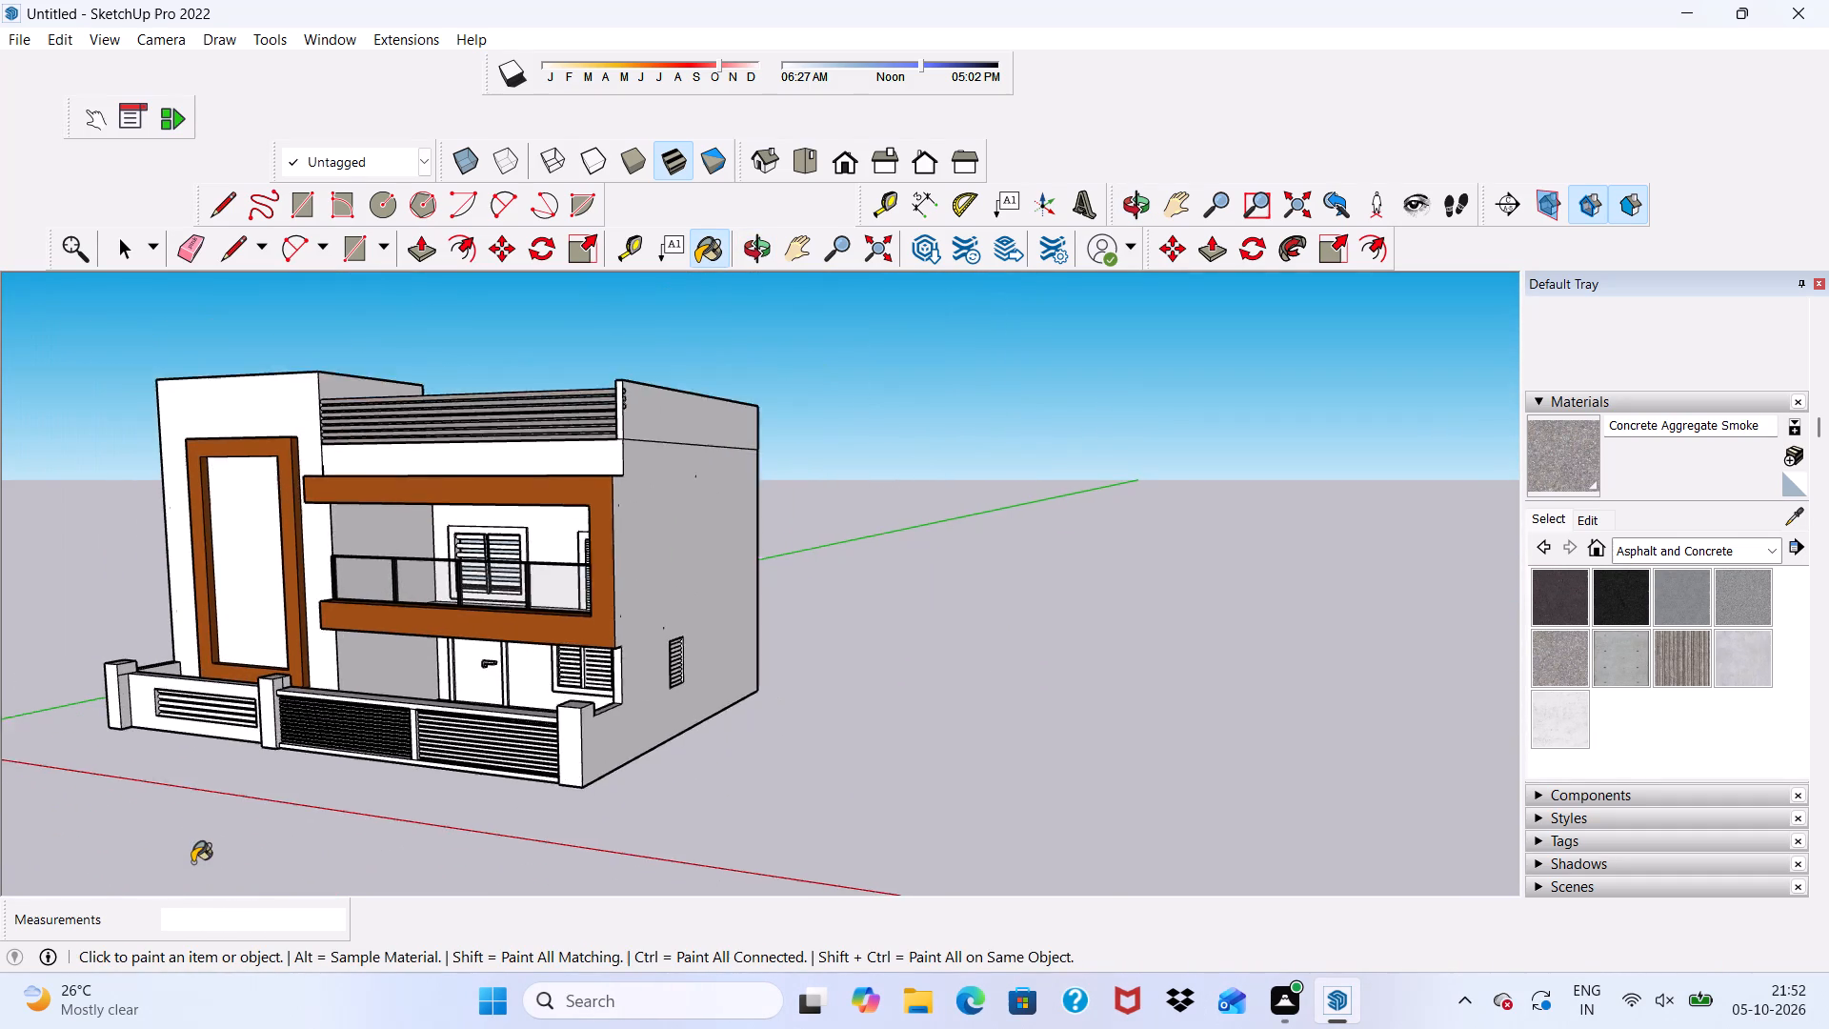
scroll(192, 862, "up", 3)
scroll(12, 765, "up", 19)
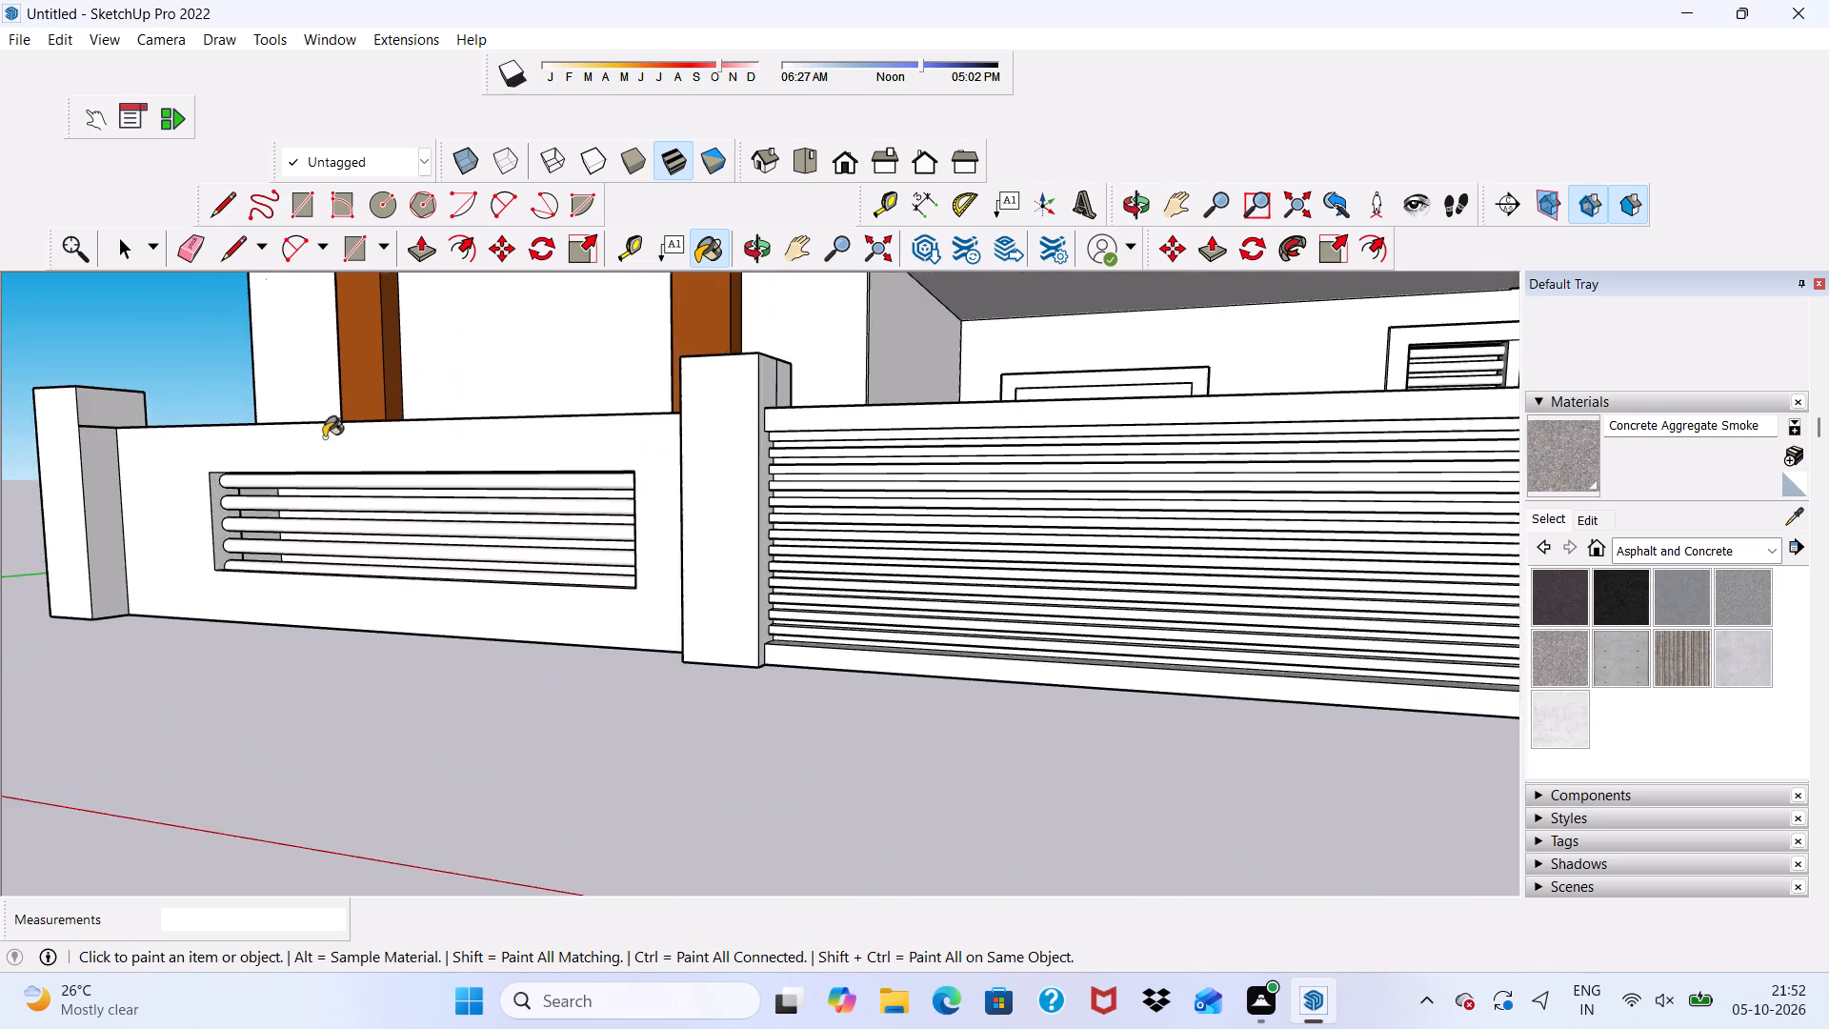
scroll(324, 437, "up", 2)
left_click(273, 505)
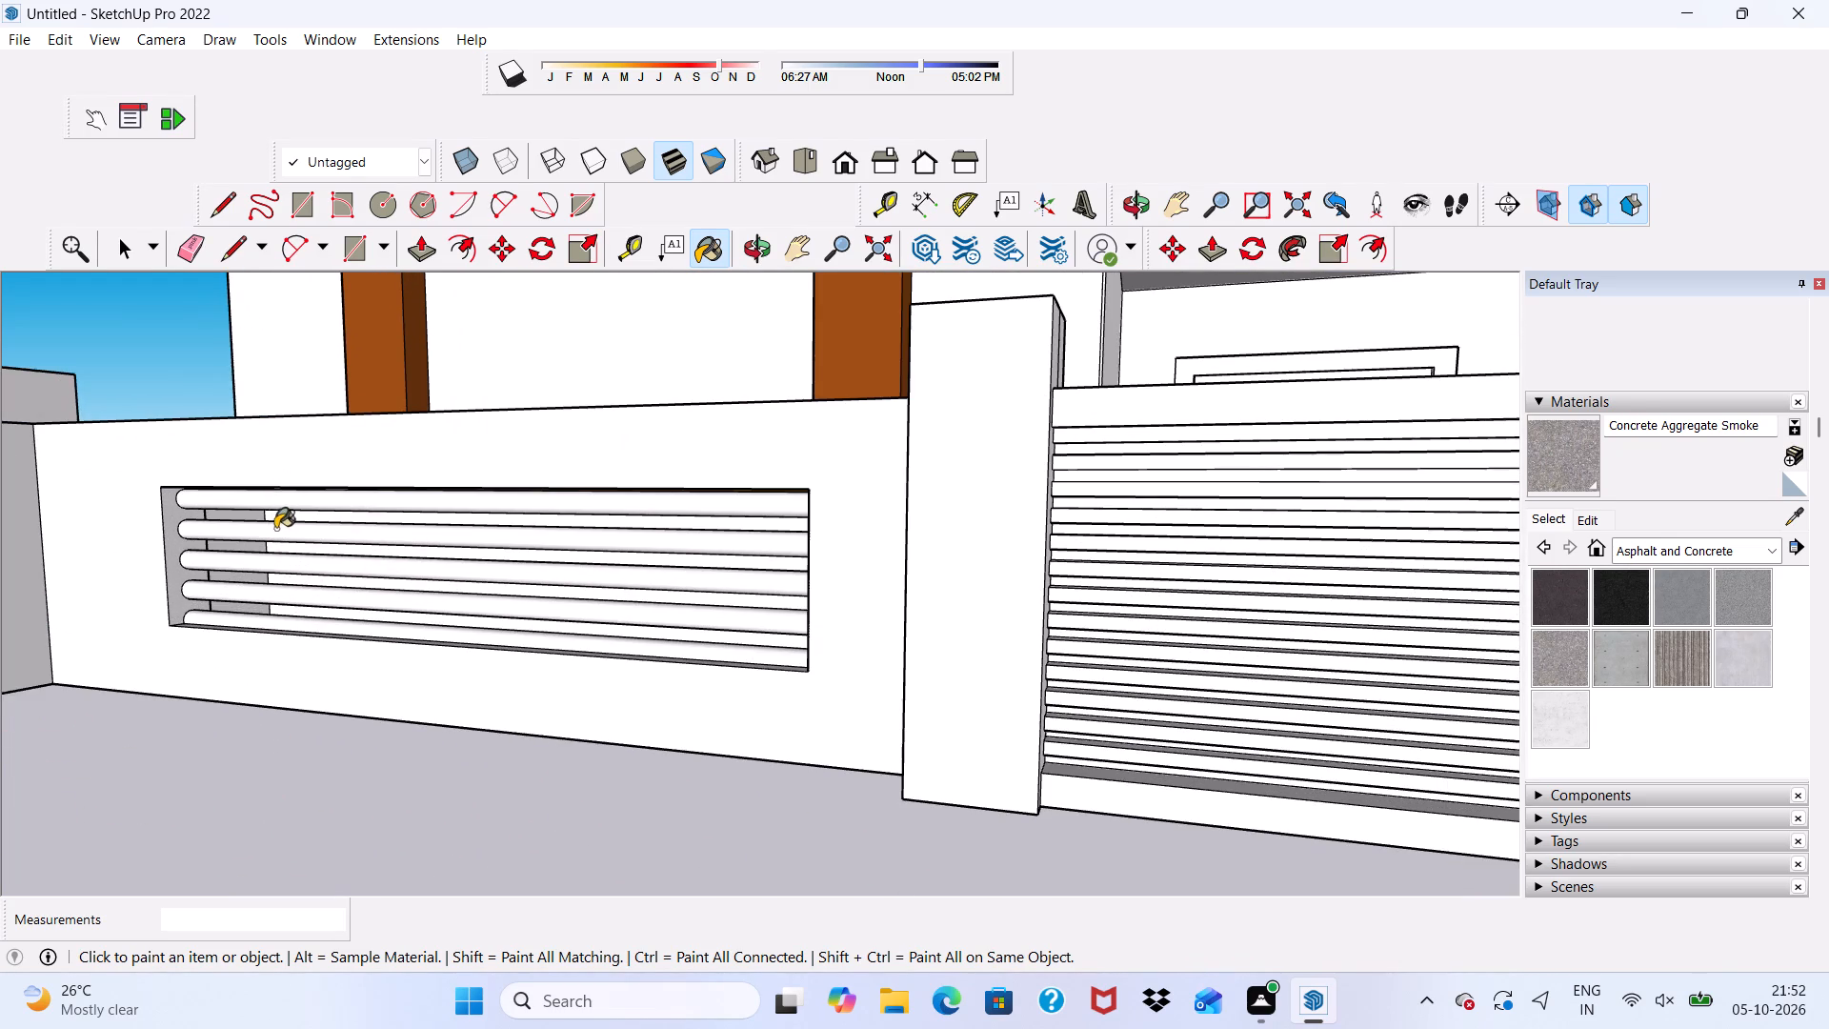
left_click(274, 531)
left_click(271, 561)
left_click(268, 594)
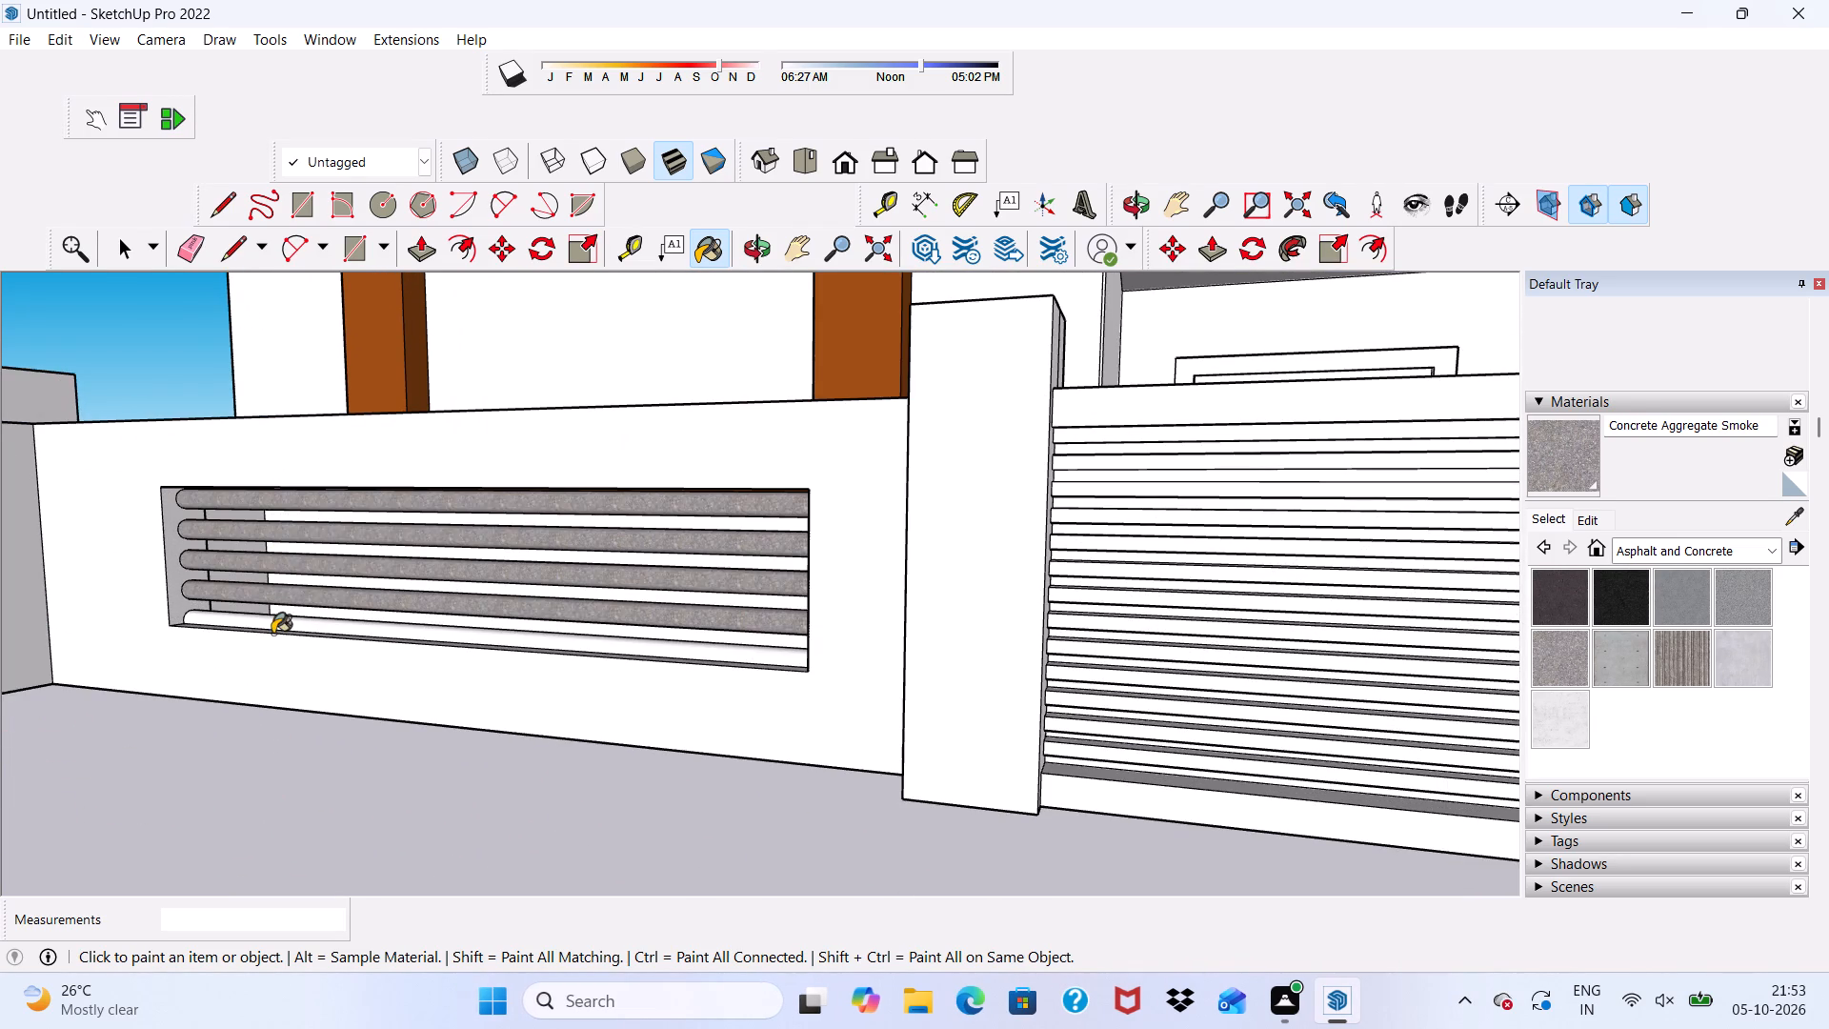
left_click(270, 627)
Paint the ground-floor entrance door's panel and surrounding frame with Wood Veneer 01 from the Wood collection.
scroll(268, 628, "down", 6)
scroll(216, 563, "down", 2)
scroll(216, 563, "up", 1)
scroll(216, 563, "down", 3)
middle_click_drag(262, 567, 274, 595)
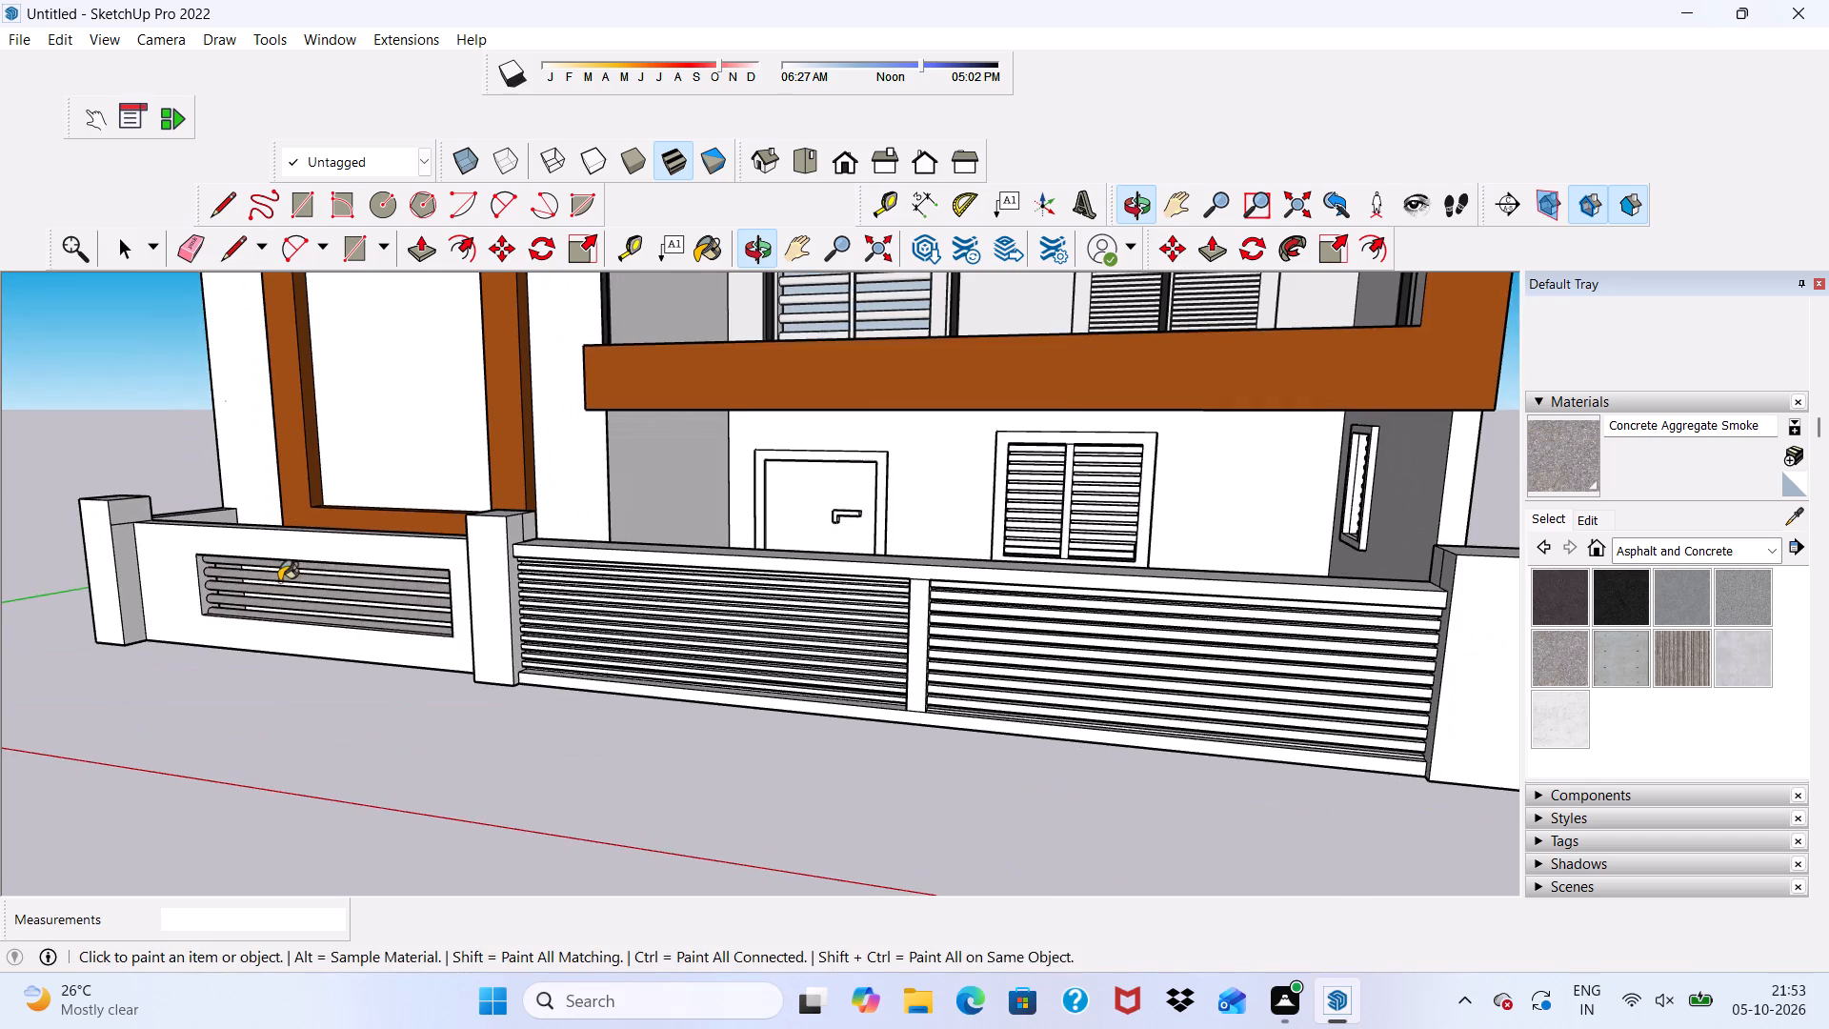
scroll(279, 581, "down", 5)
scroll(522, 580, "up", 5)
scroll(465, 371, "down", 5)
middle_click_drag(553, 428, 554, 428)
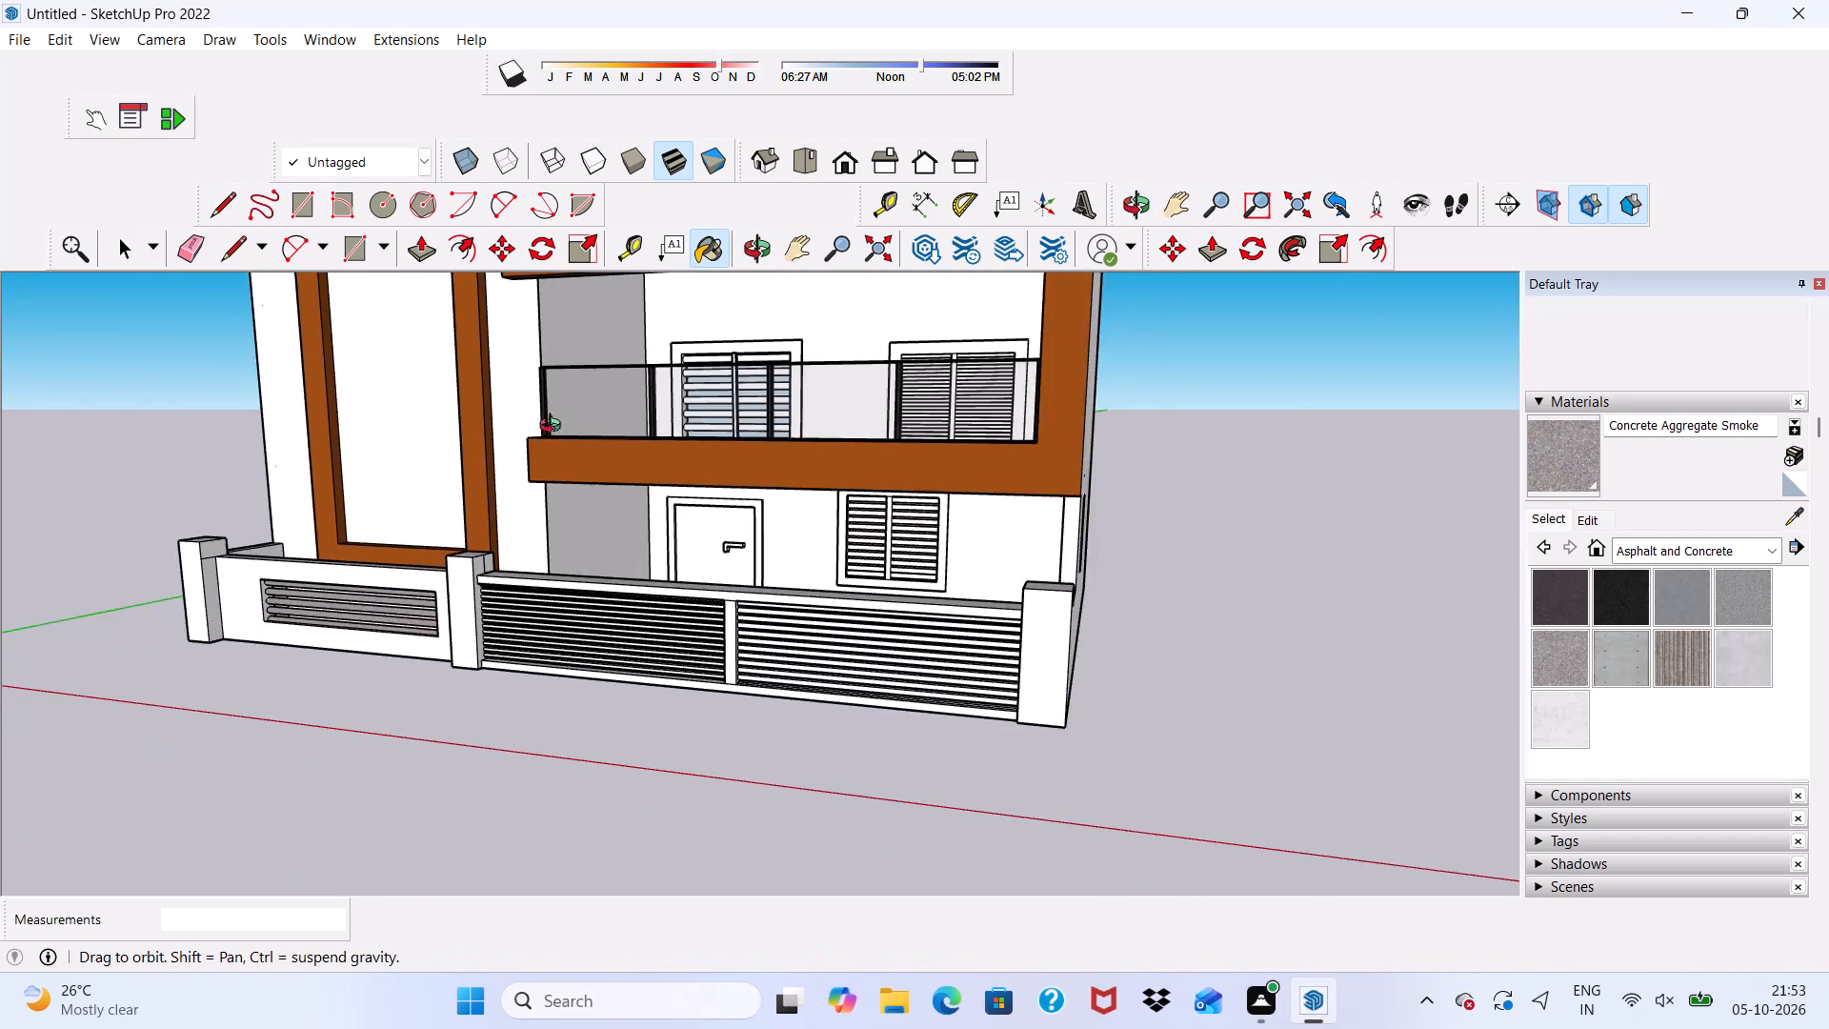
middle_click_drag(554, 428, 709, 471)
key("space")
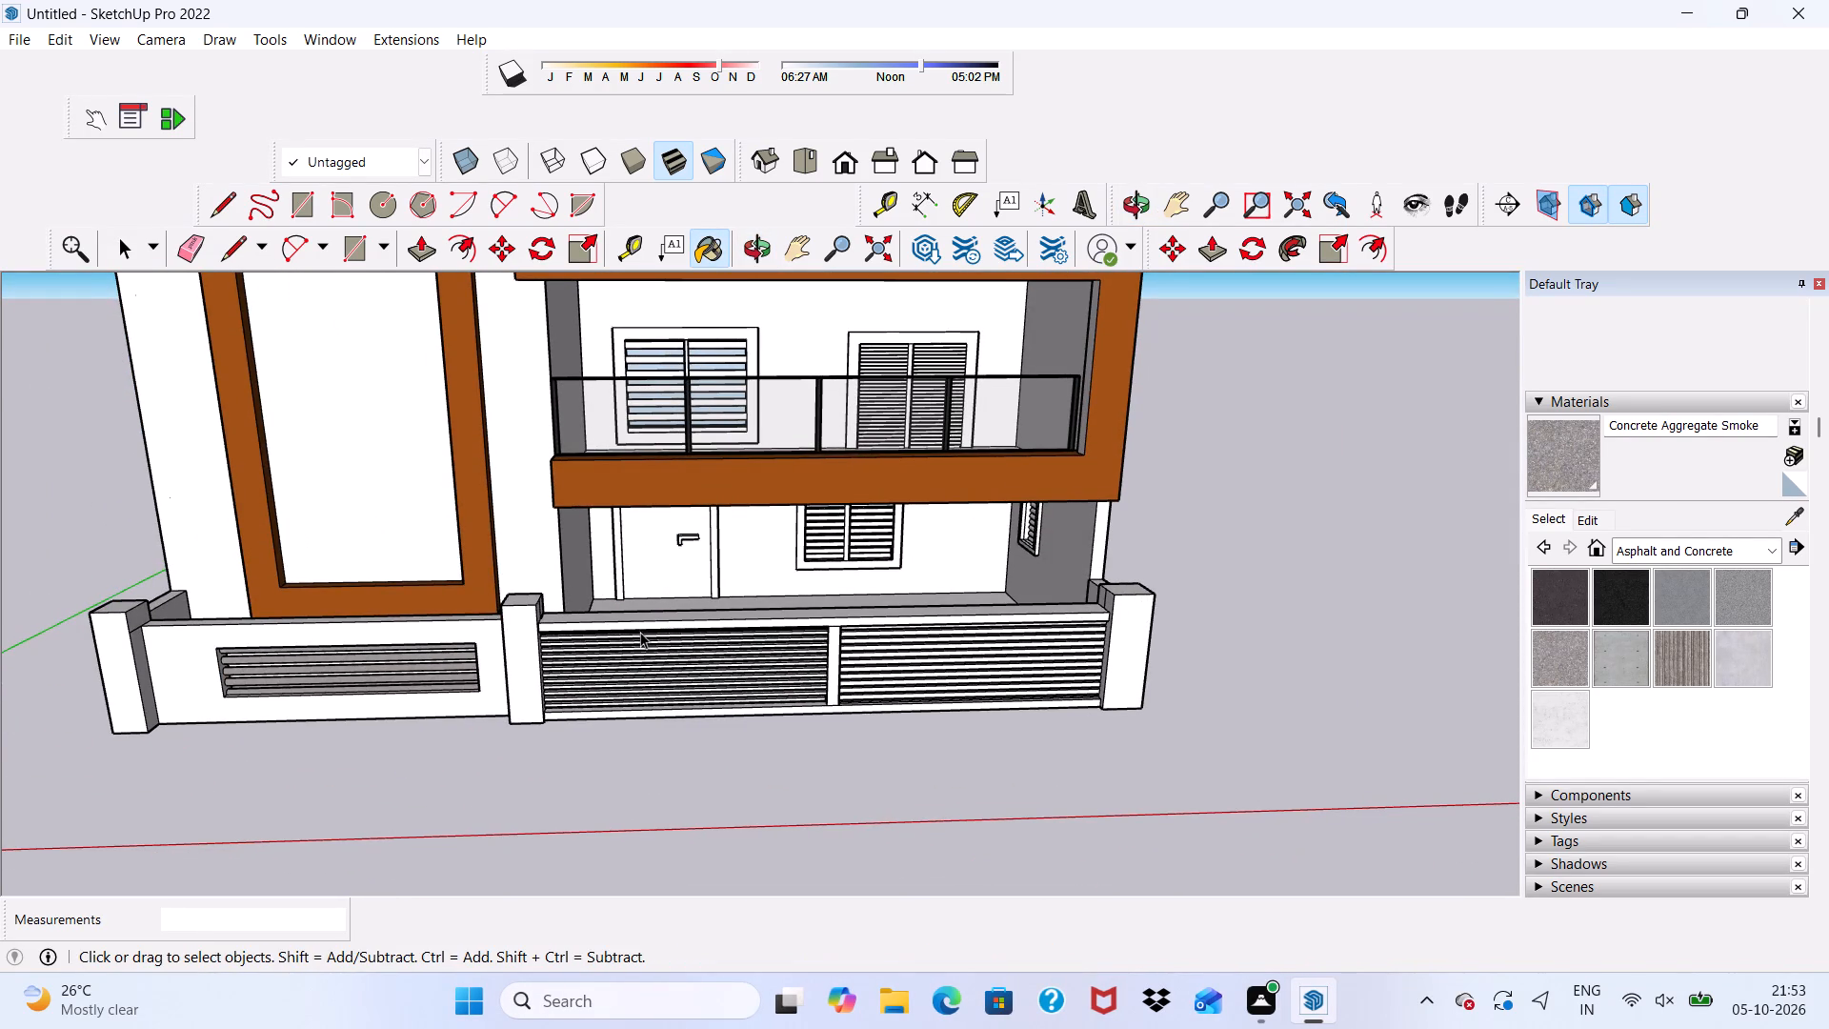
left_click(1775, 553)
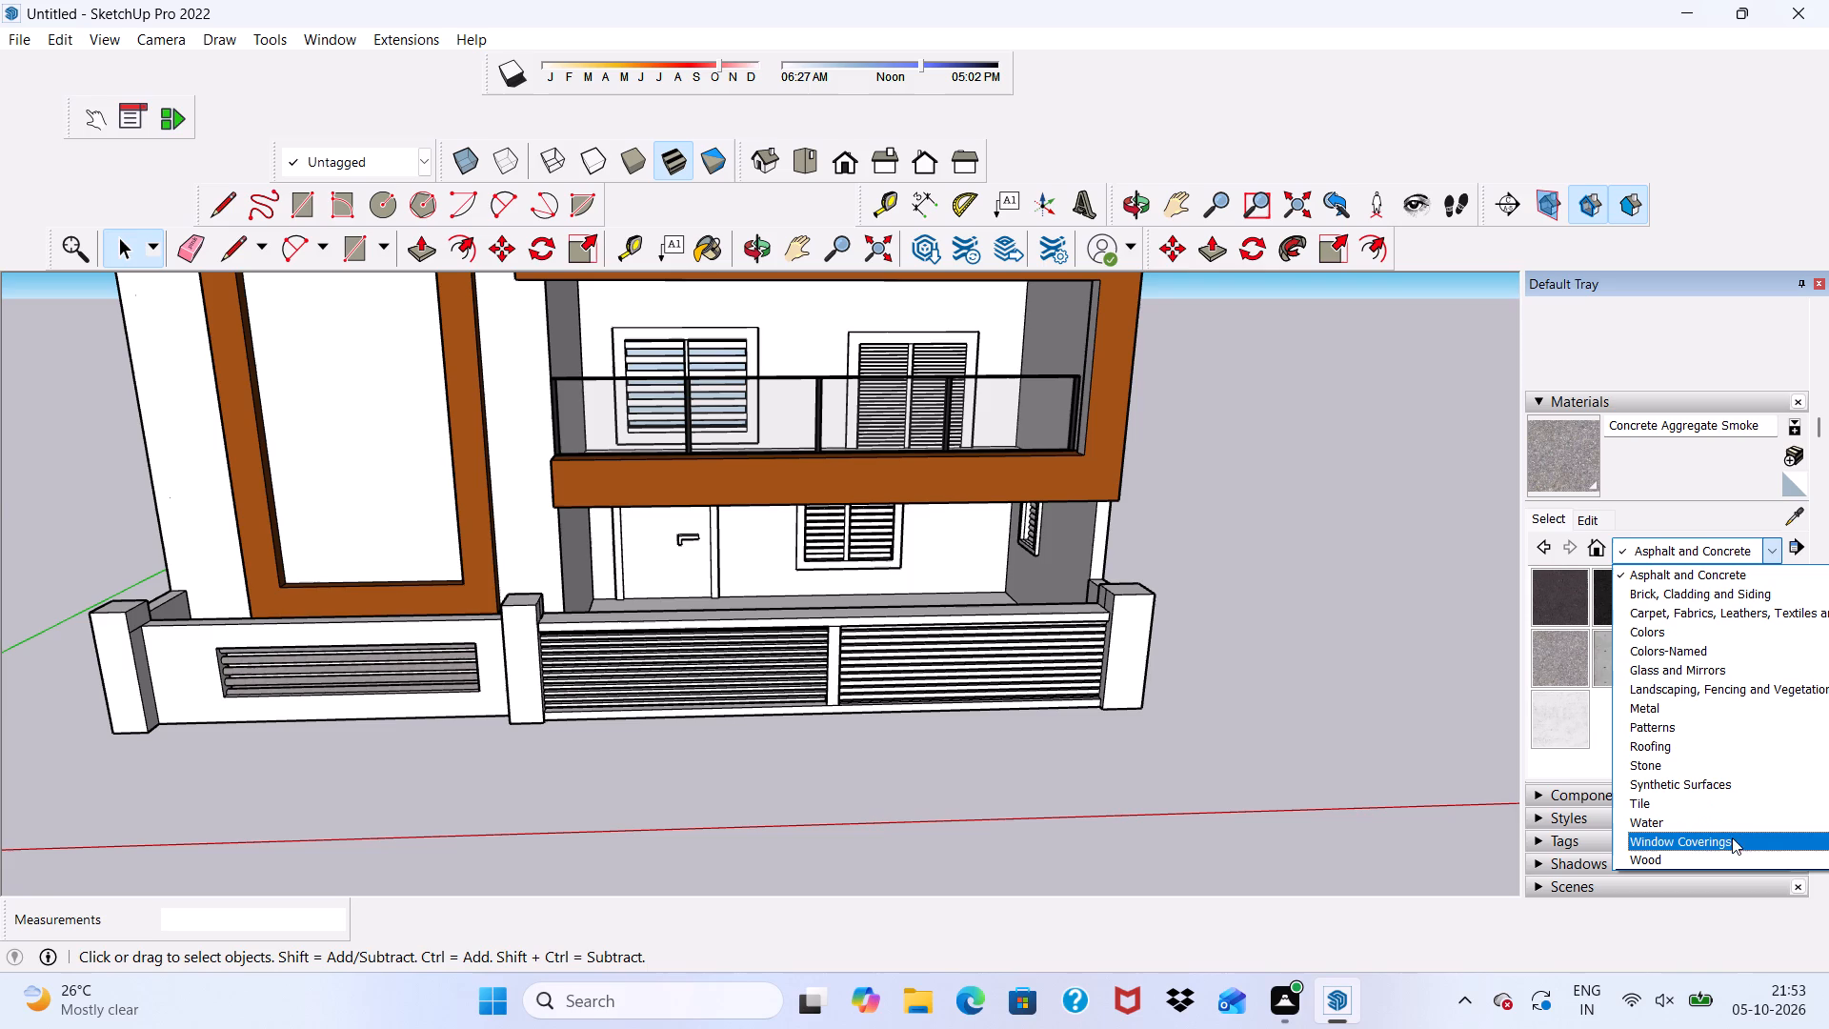
left_click(1724, 860)
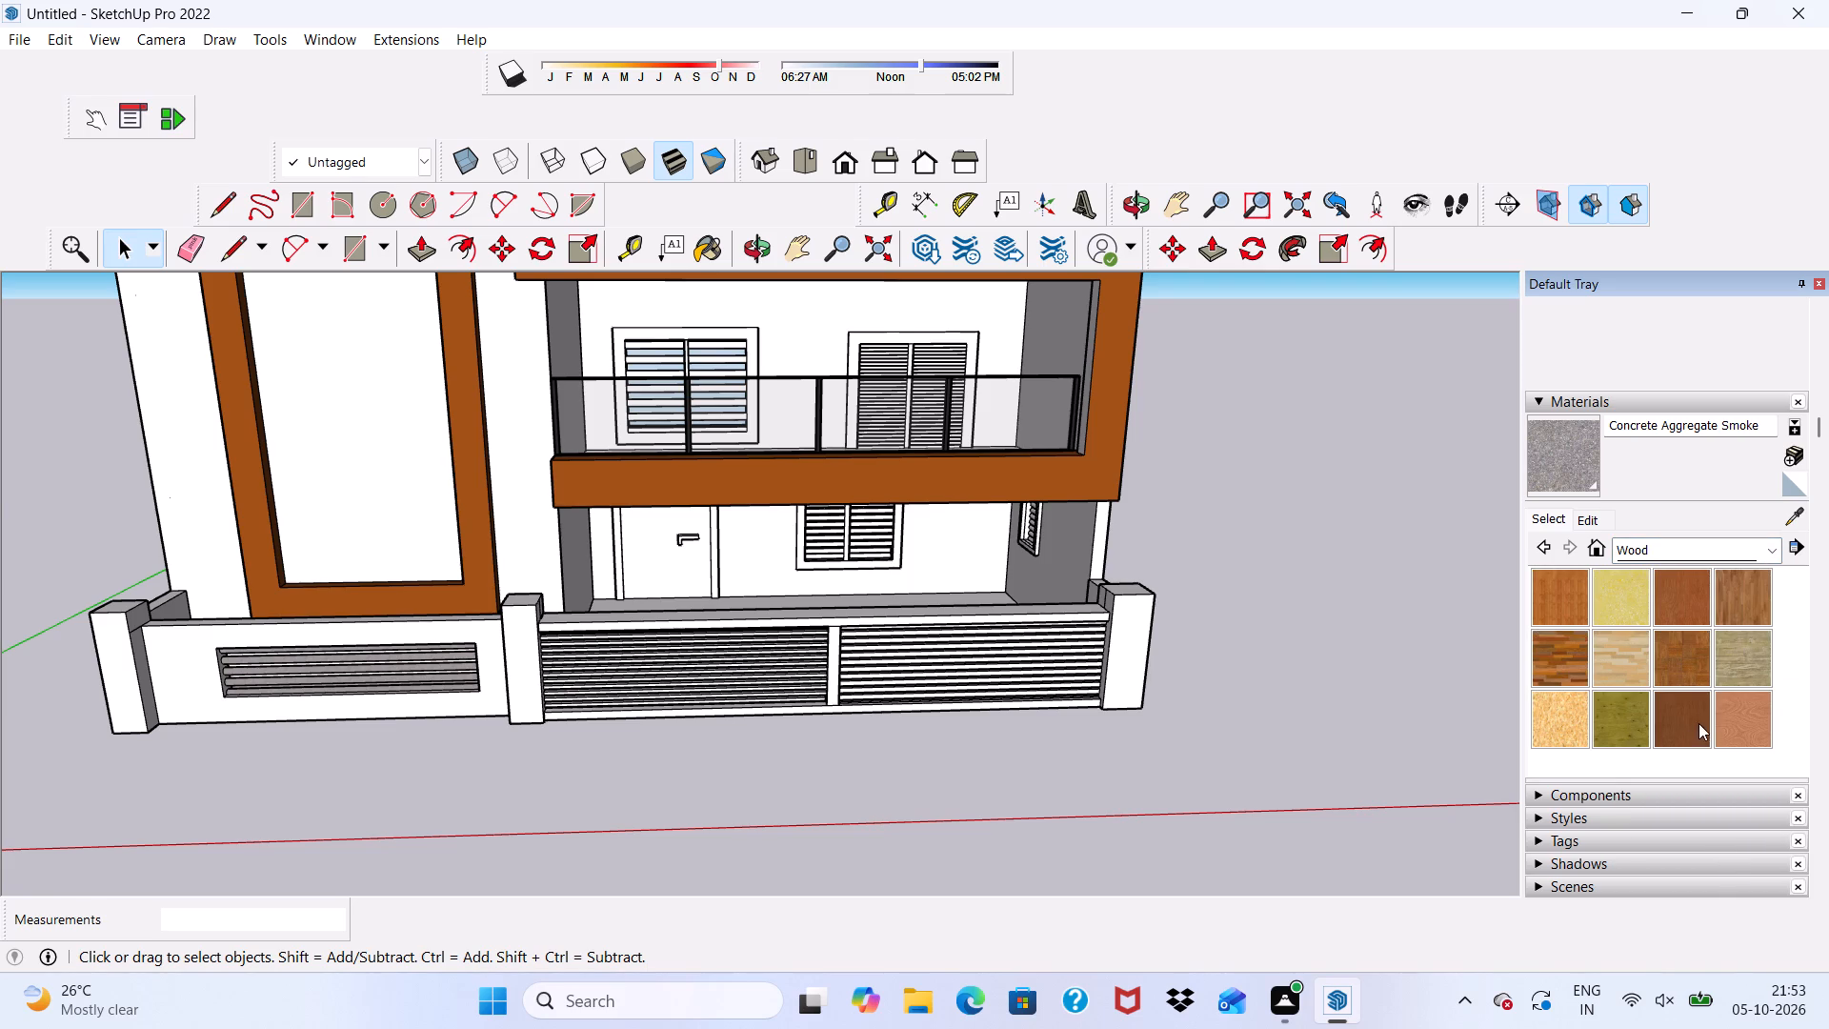
left_click(1685, 720)
scroll(985, 516, "up", 12)
middle_click_drag(481, 546, 447, 516)
scroll(447, 517, "up", 5)
middle_click(447, 517)
left_click(447, 518)
left_click(413, 418)
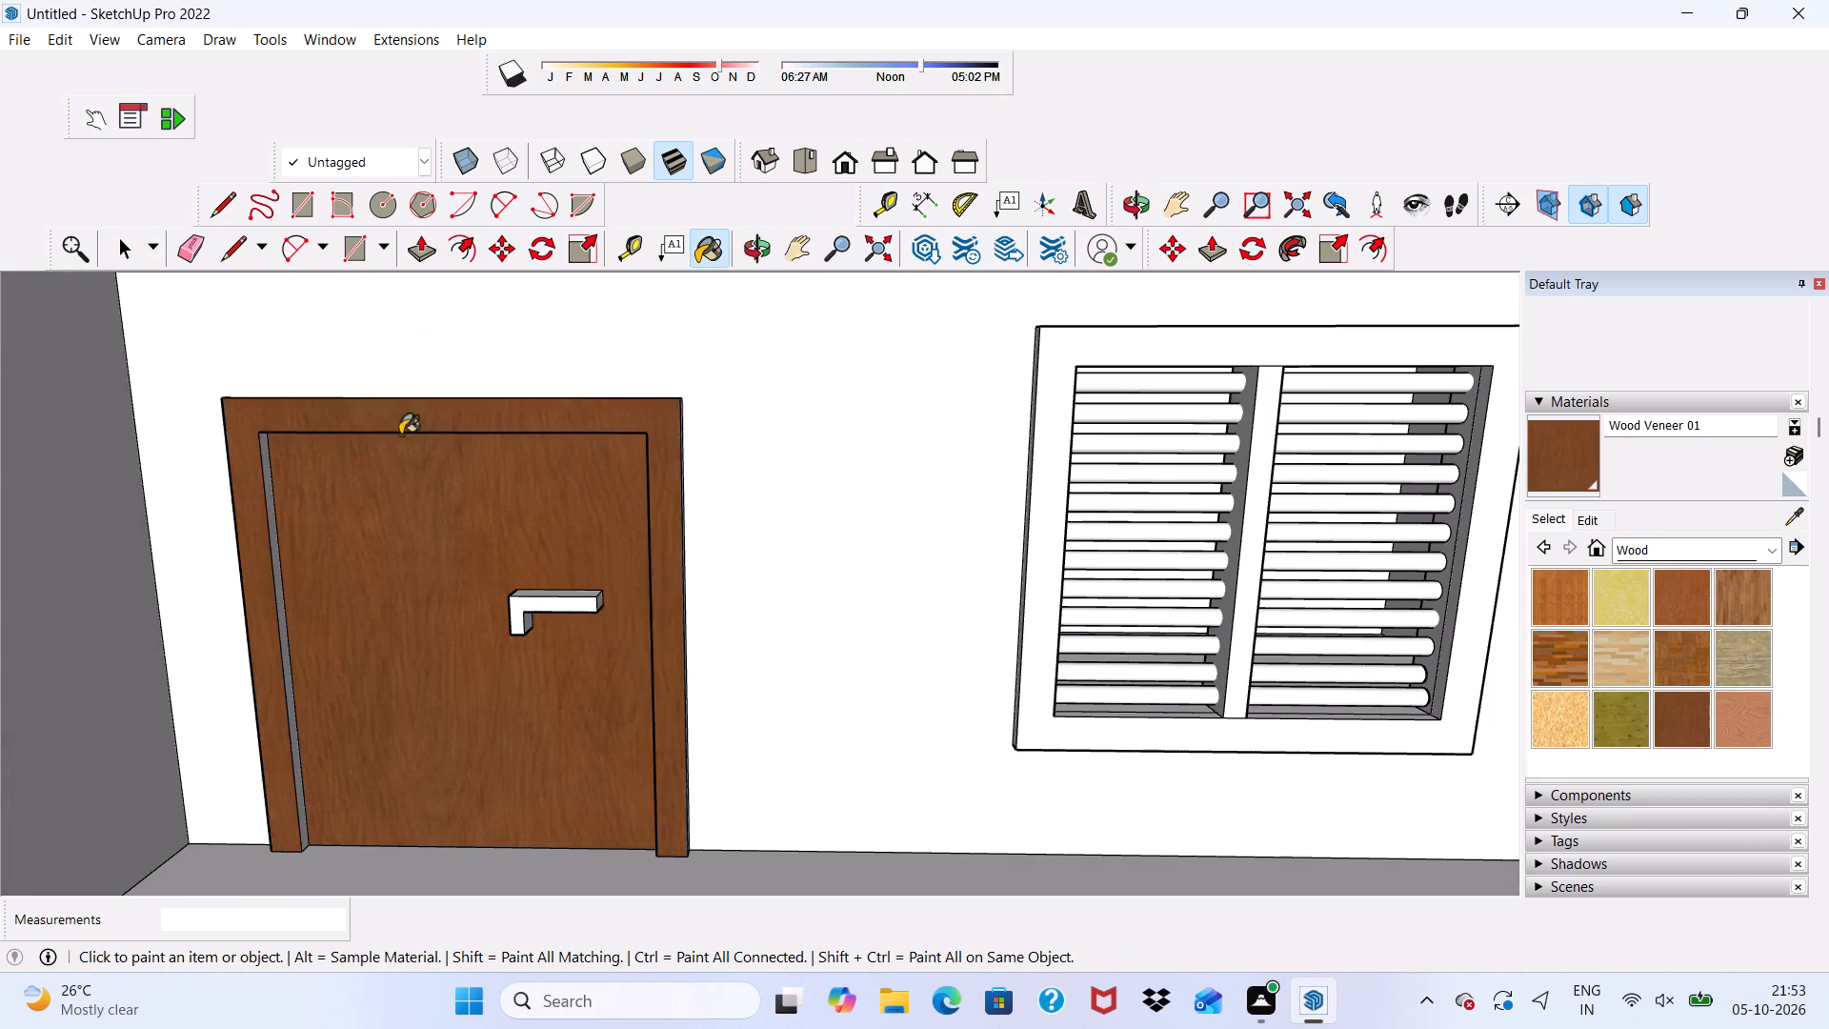
Paint the inner side and top edges of the entrance door frame with Wood Veneer 01.
scroll(345, 468, "up", 5)
scroll(231, 503, "up", 3)
left_click(231, 474)
middle_click_drag(232, 474, 312, 393)
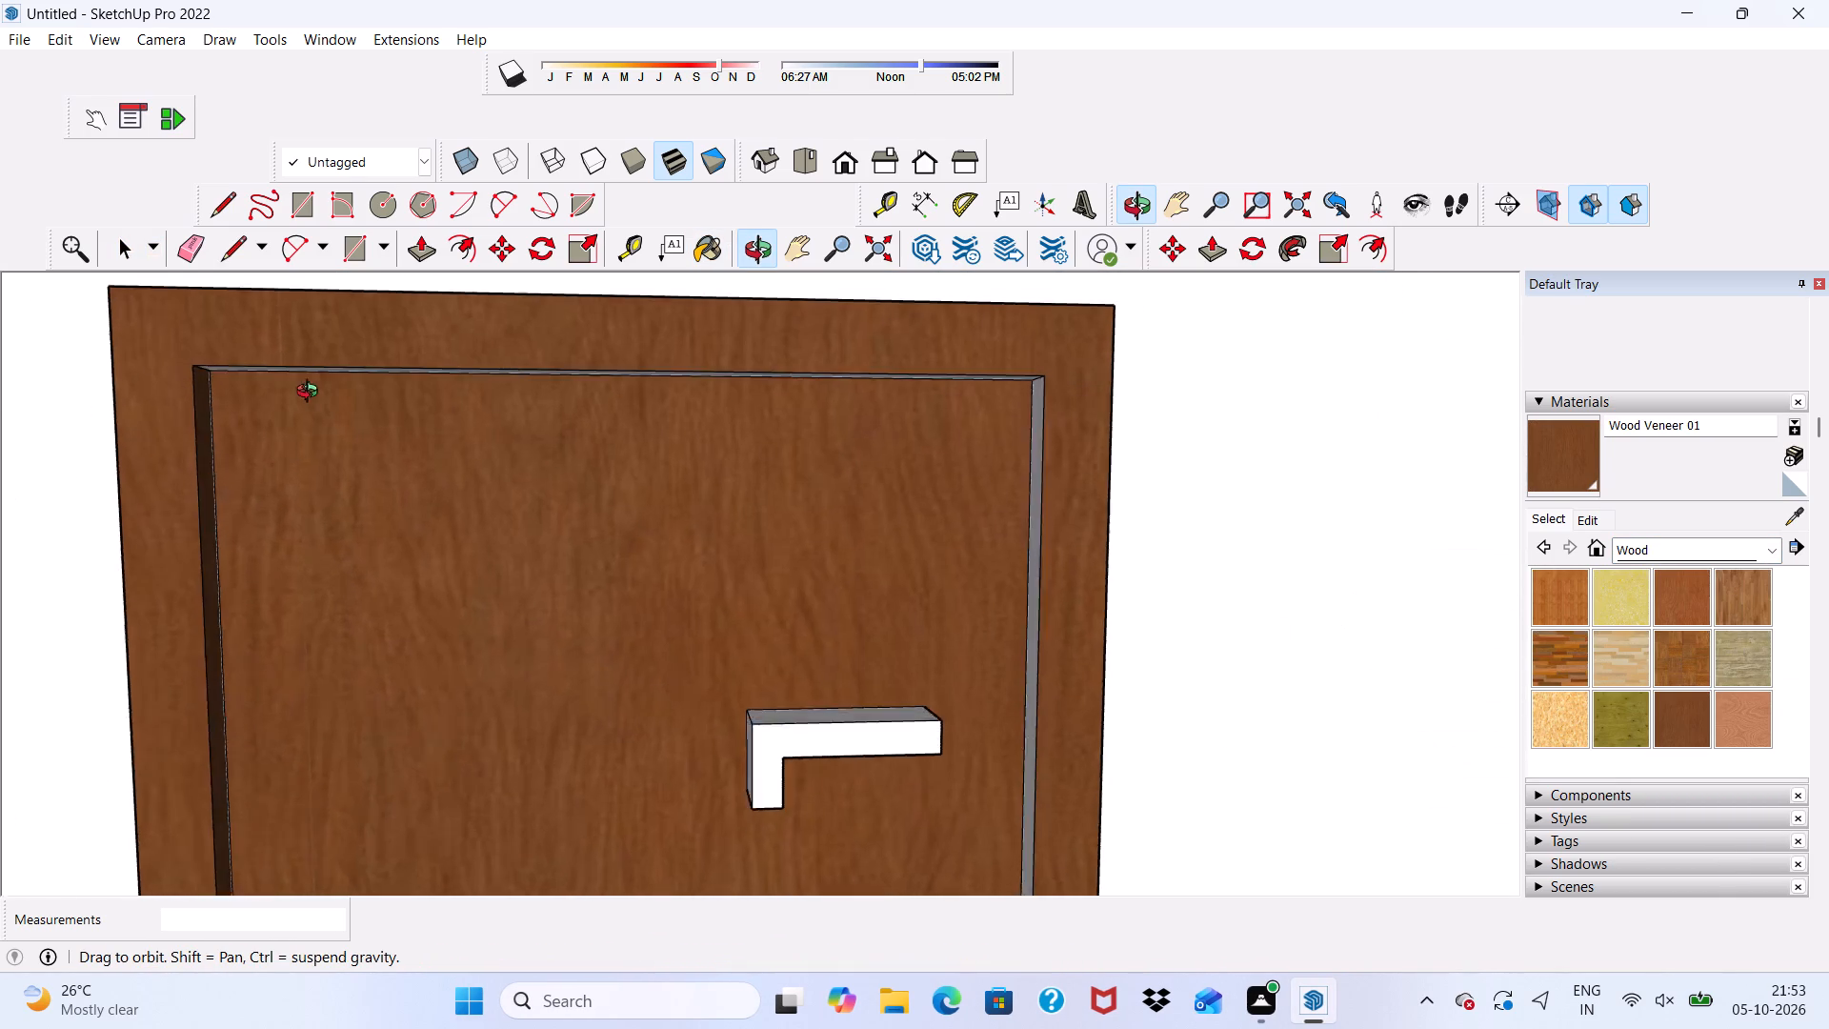
middle_click_drag(312, 393, 438, 279)
scroll(440, 284, "up", 1)
left_click(481, 334)
scroll(774, 462, "up", 2)
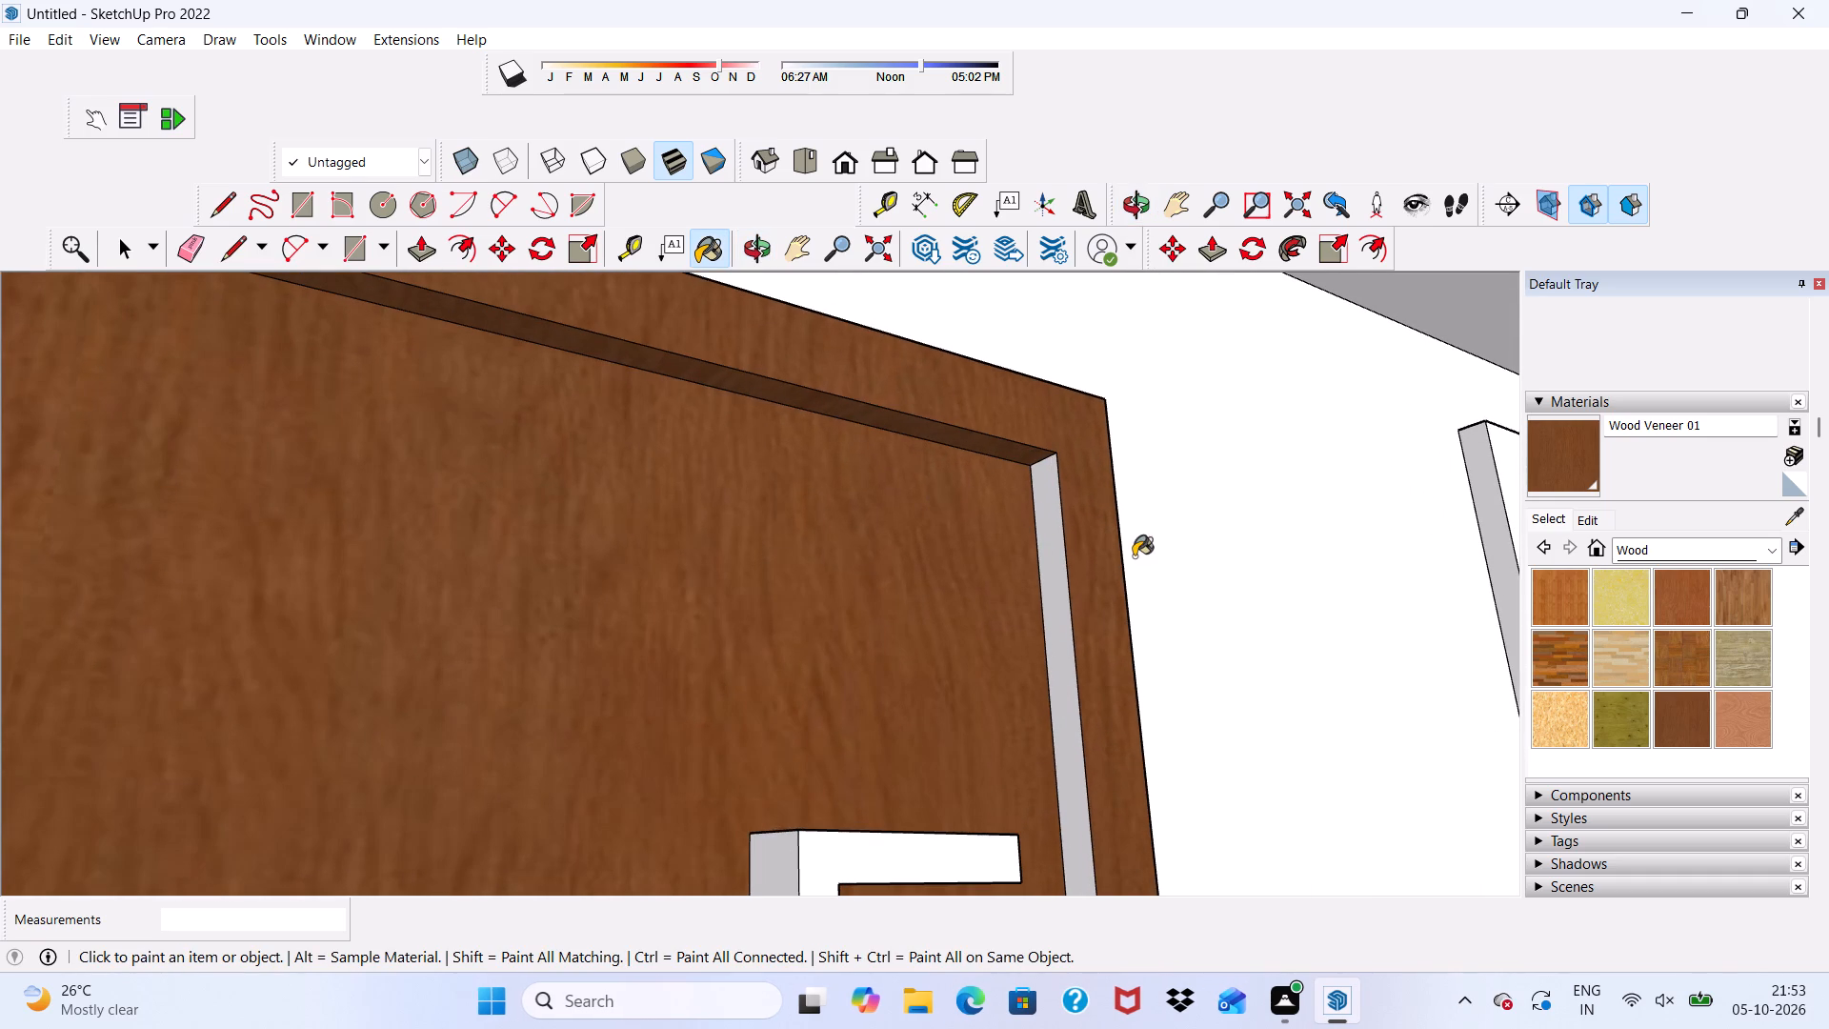
left_click(1054, 609)
Paint the entrance door handle's front face, underside, inner side and free end with Wood Veneer 01.
scroll(1031, 629, "down", 9)
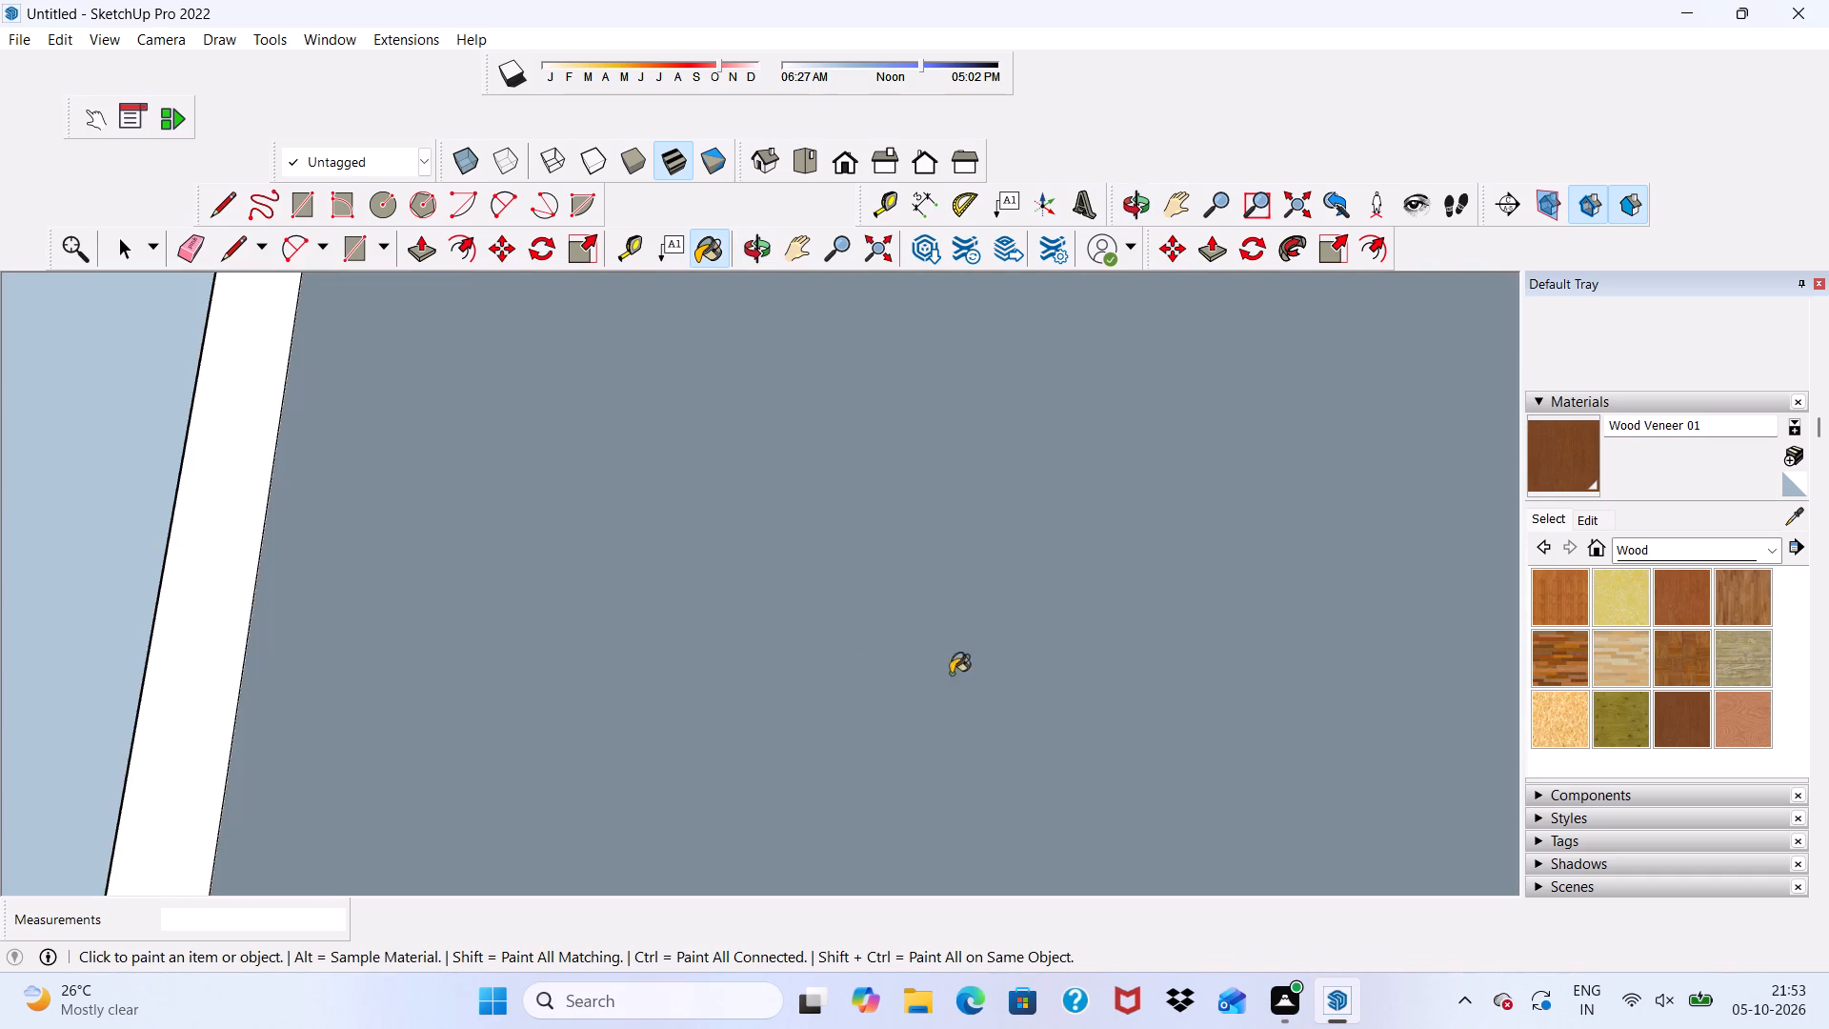
left_click(836, 161)
scroll(614, 417, "down", 7)
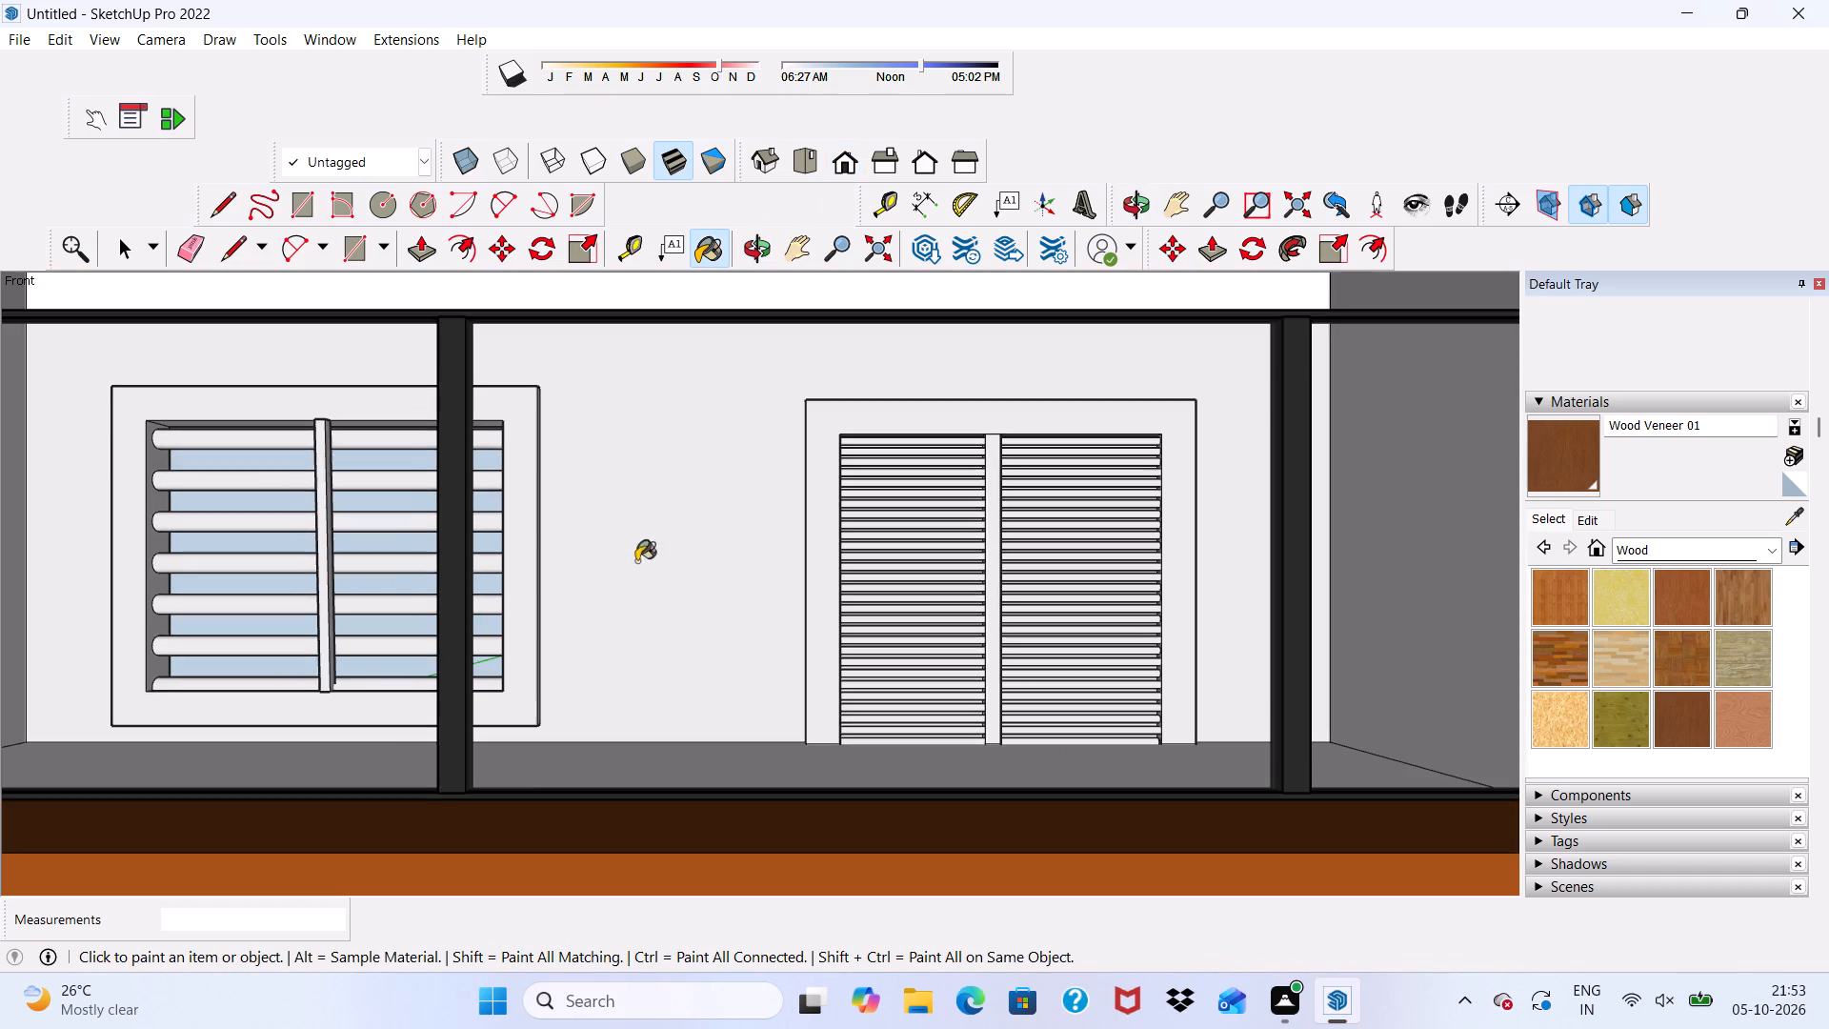
scroll(466, 521, "down", 9)
scroll(823, 397, "up", 1)
scroll(861, 425, "down", 5)
scroll(707, 701, "up", 13)
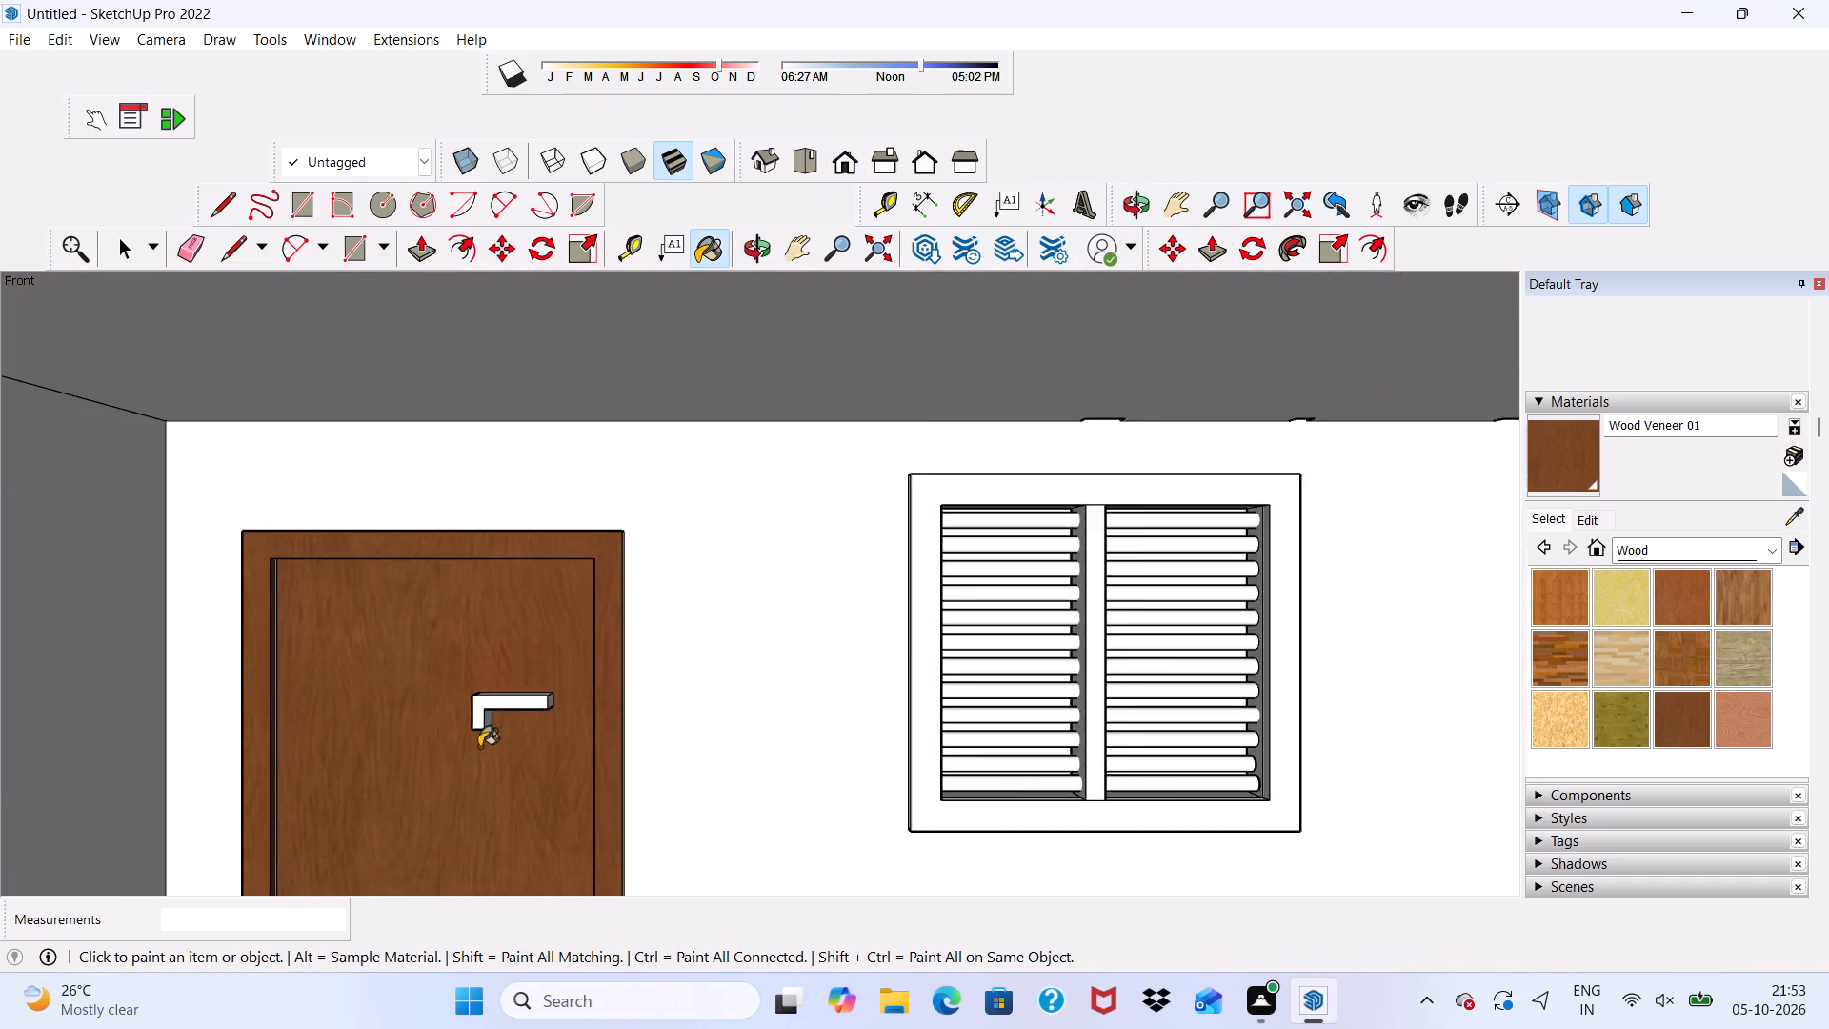
scroll(479, 747, "up", 2)
left_click(489, 660)
scroll(481, 671, "up", 11)
middle_click_drag(487, 674, 498, 591)
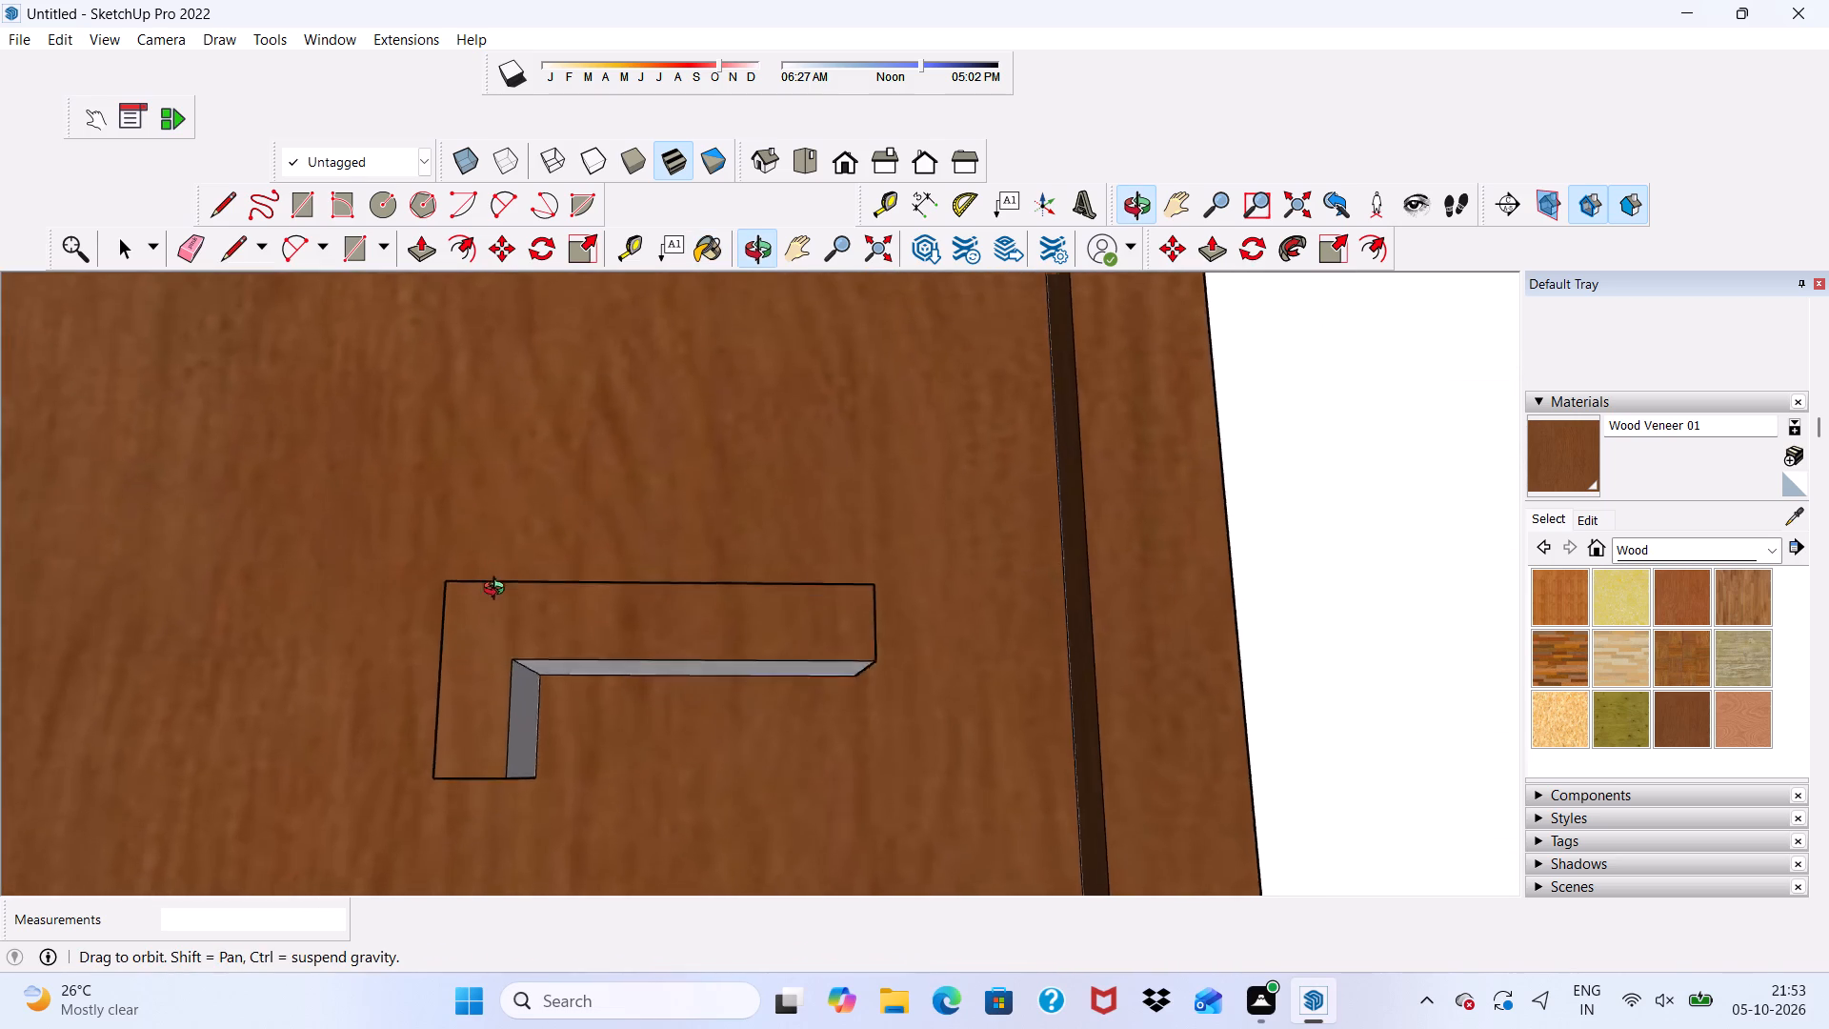
middle_click_drag(498, 591, 403, 558)
left_click(568, 746)
left_click(613, 672)
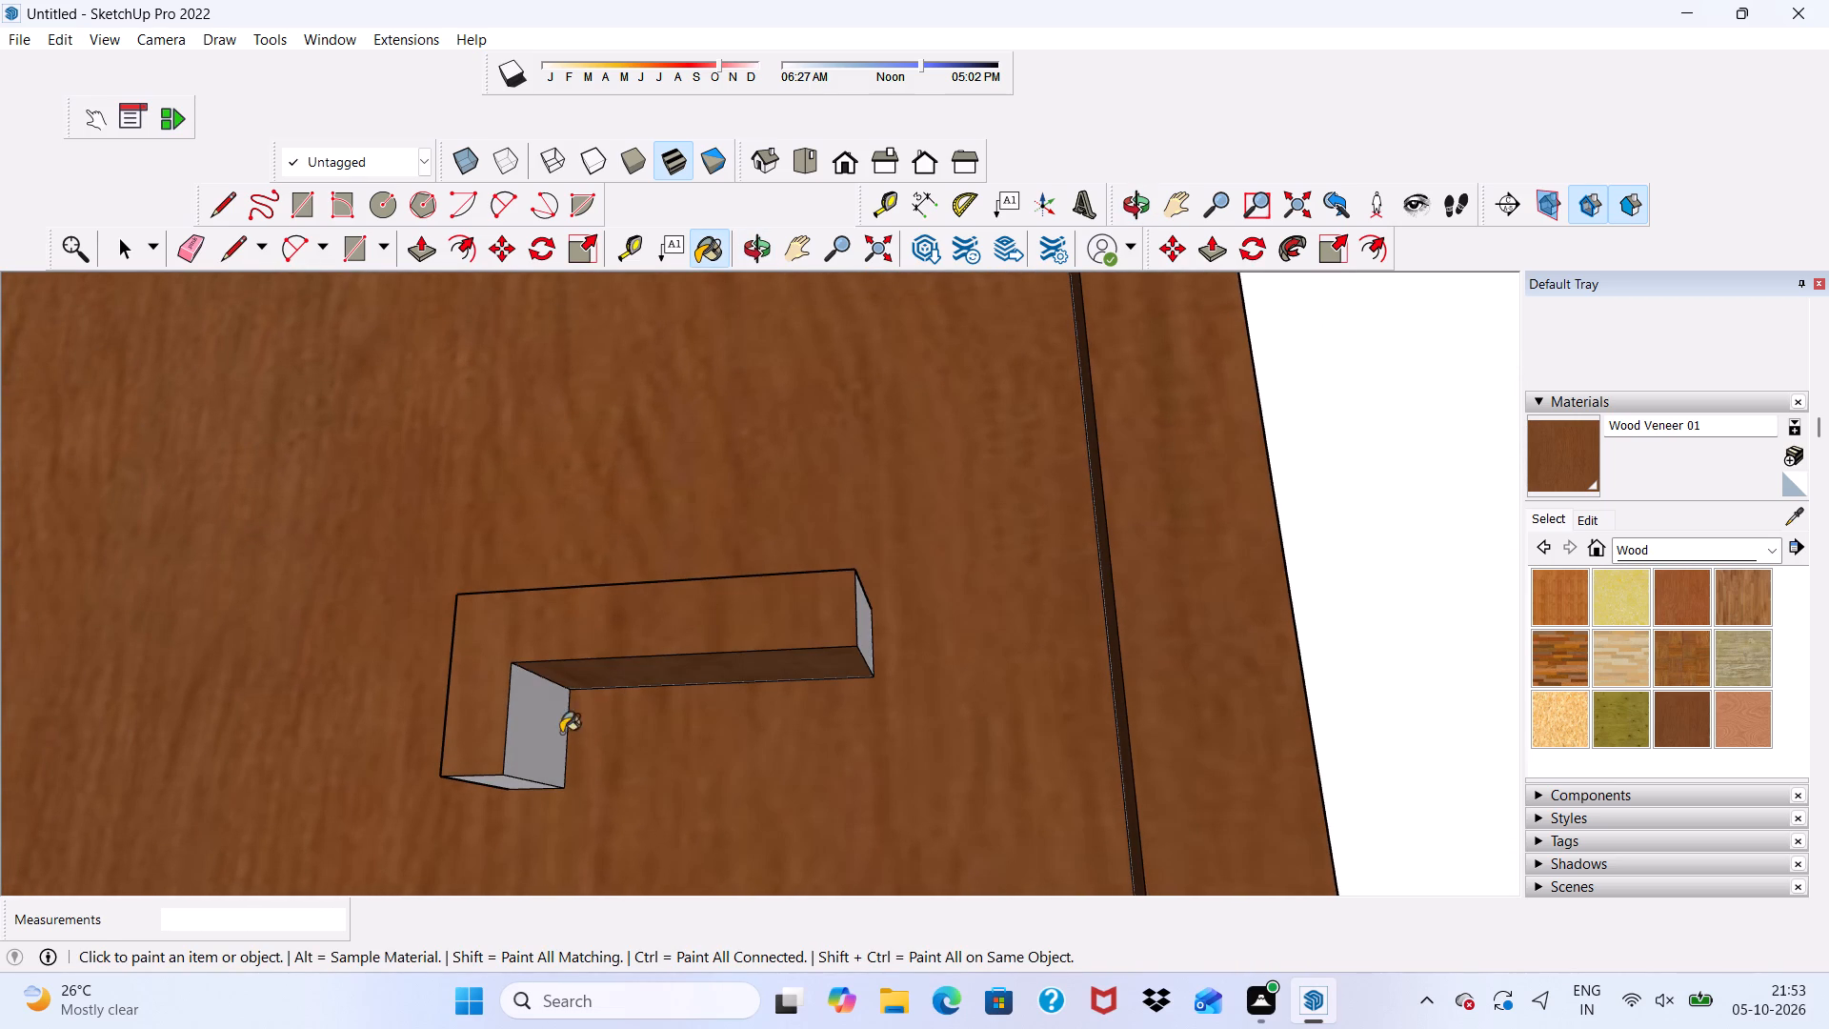
left_click(543, 754)
scroll(681, 741, "up", 4)
left_click(937, 581)
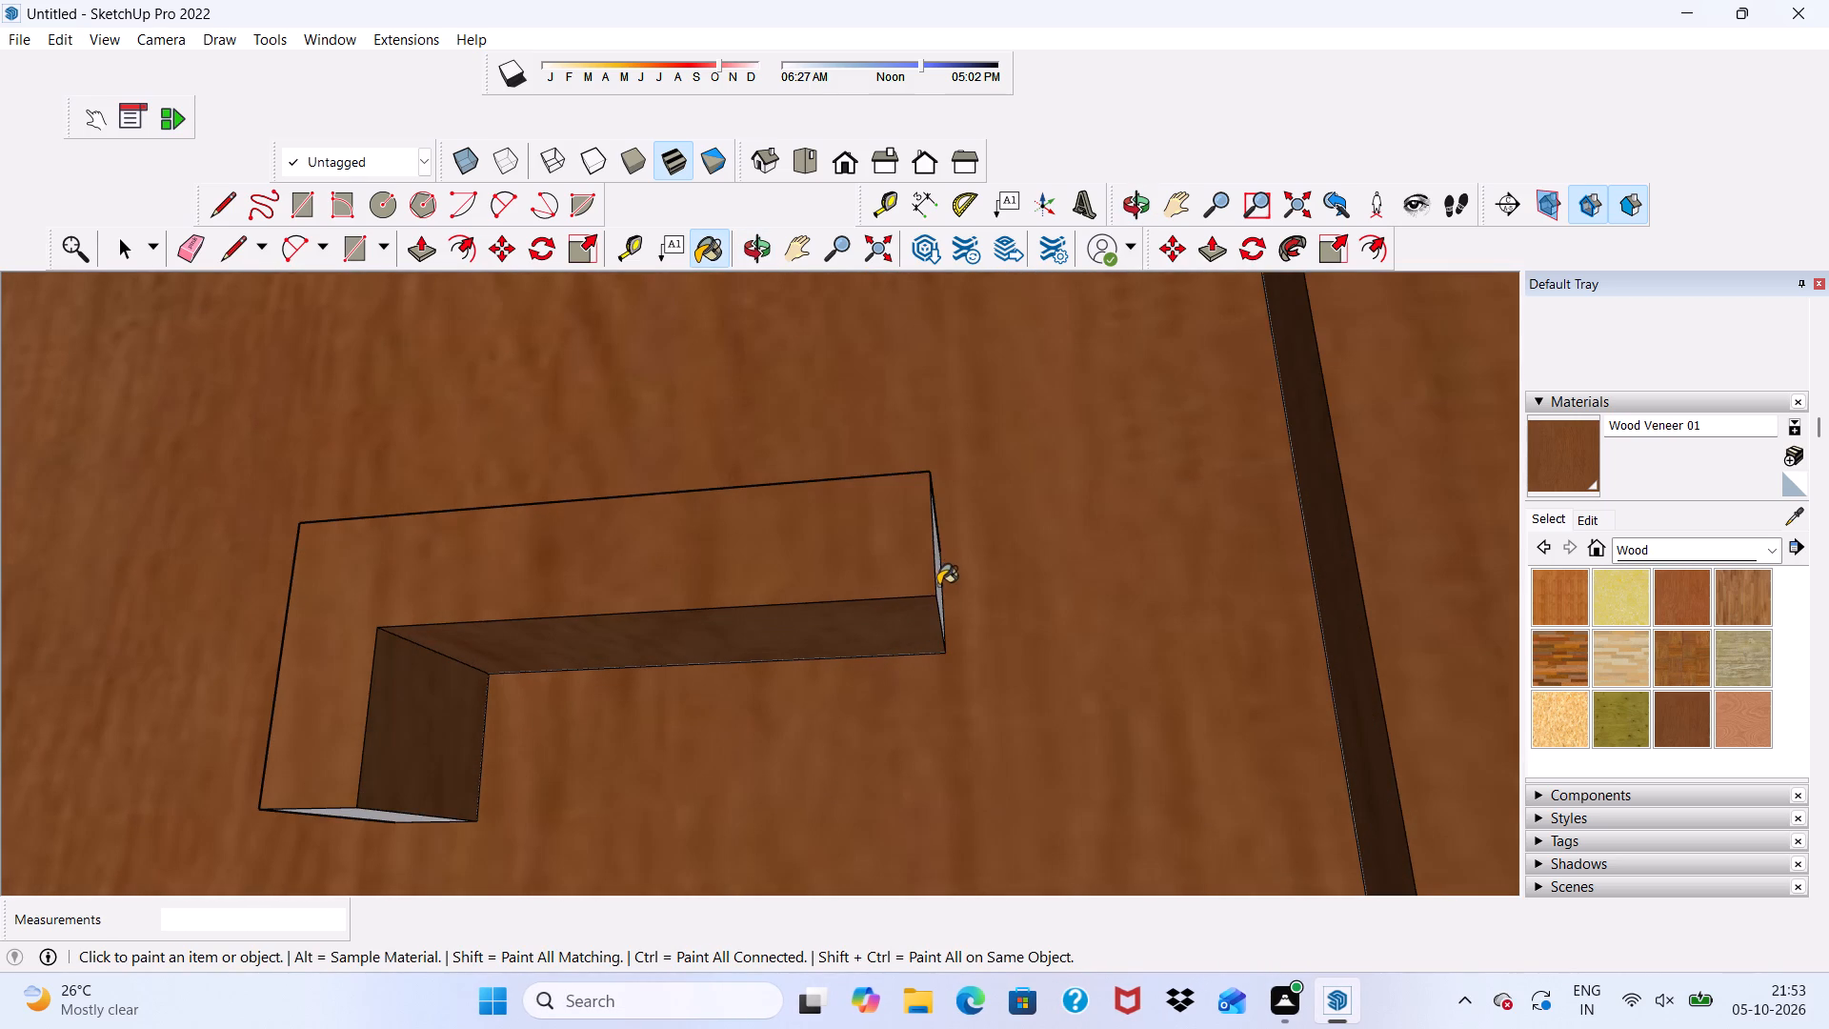
Paint the door handle's remaining bottom, top and outer side faces with Wood Veneer 01.
scroll(675, 774, "up", 5)
scroll(304, 782, "down", 5)
middle_click_drag(302, 782, 307, 649)
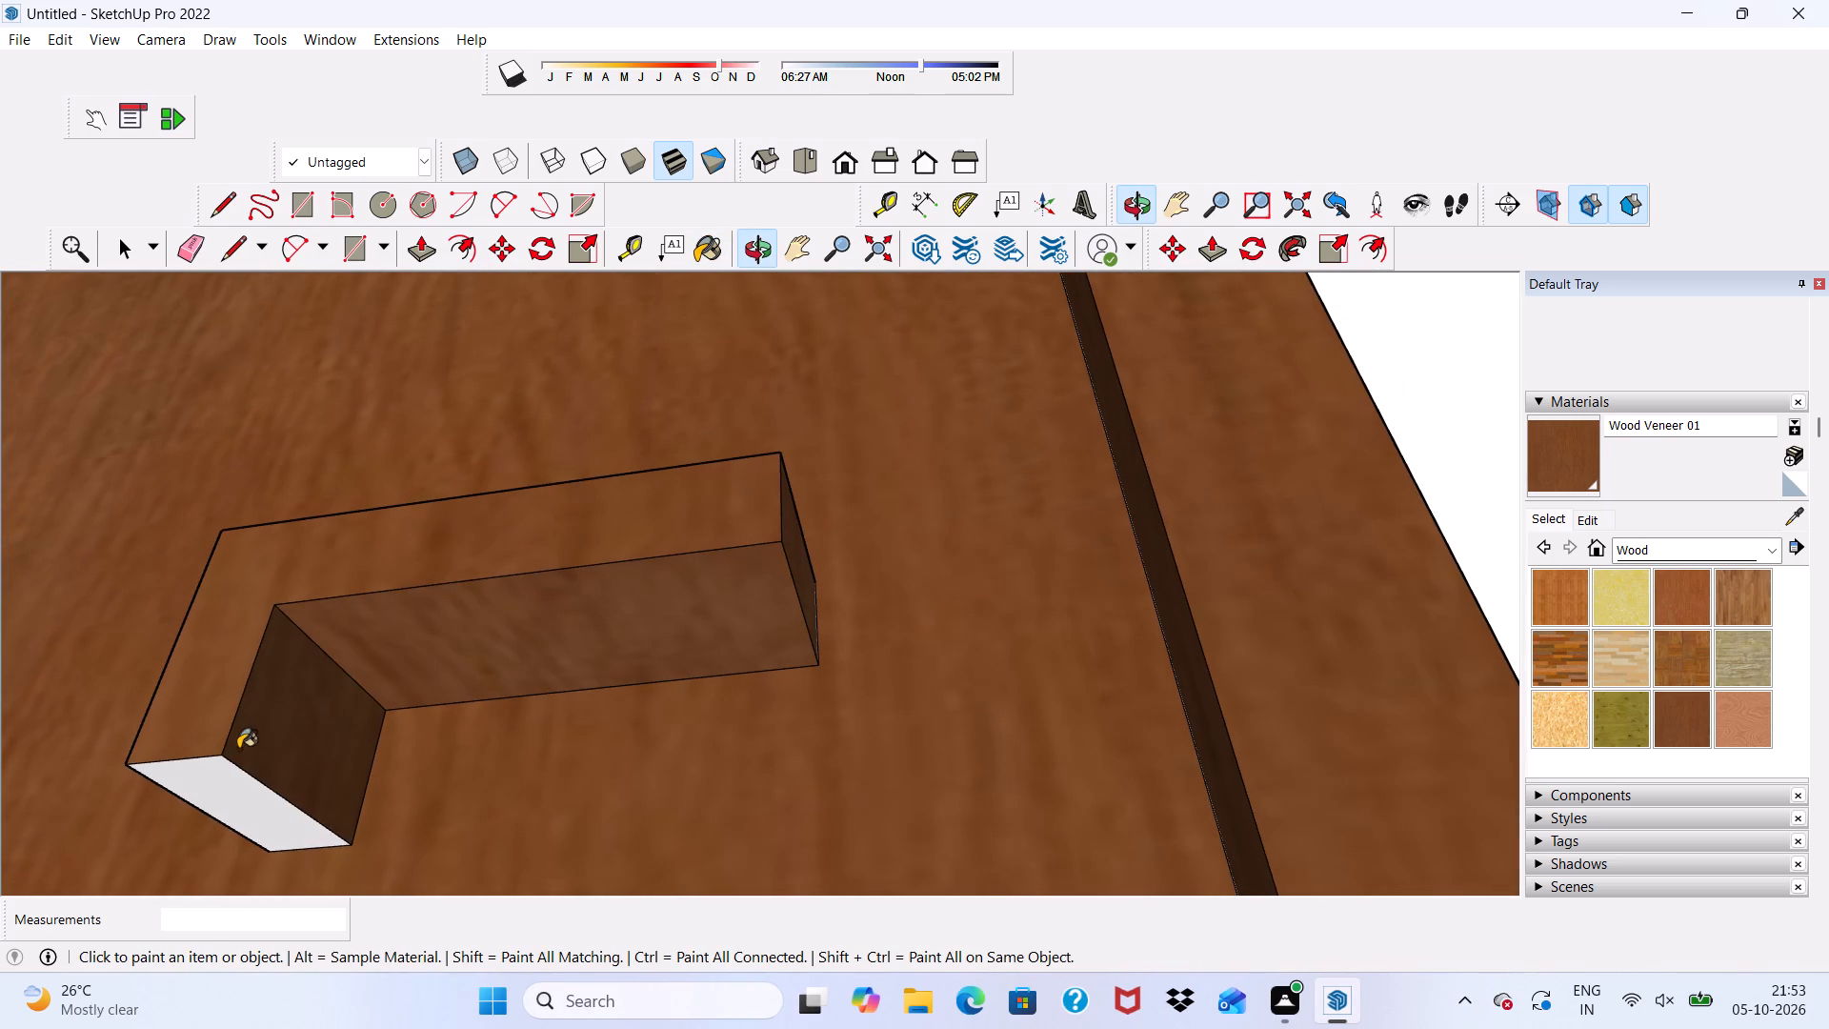
left_click(219, 789)
scroll(345, 595, "up", 2)
scroll(391, 550, "down", 1)
middle_click_drag(511, 434, 383, 919)
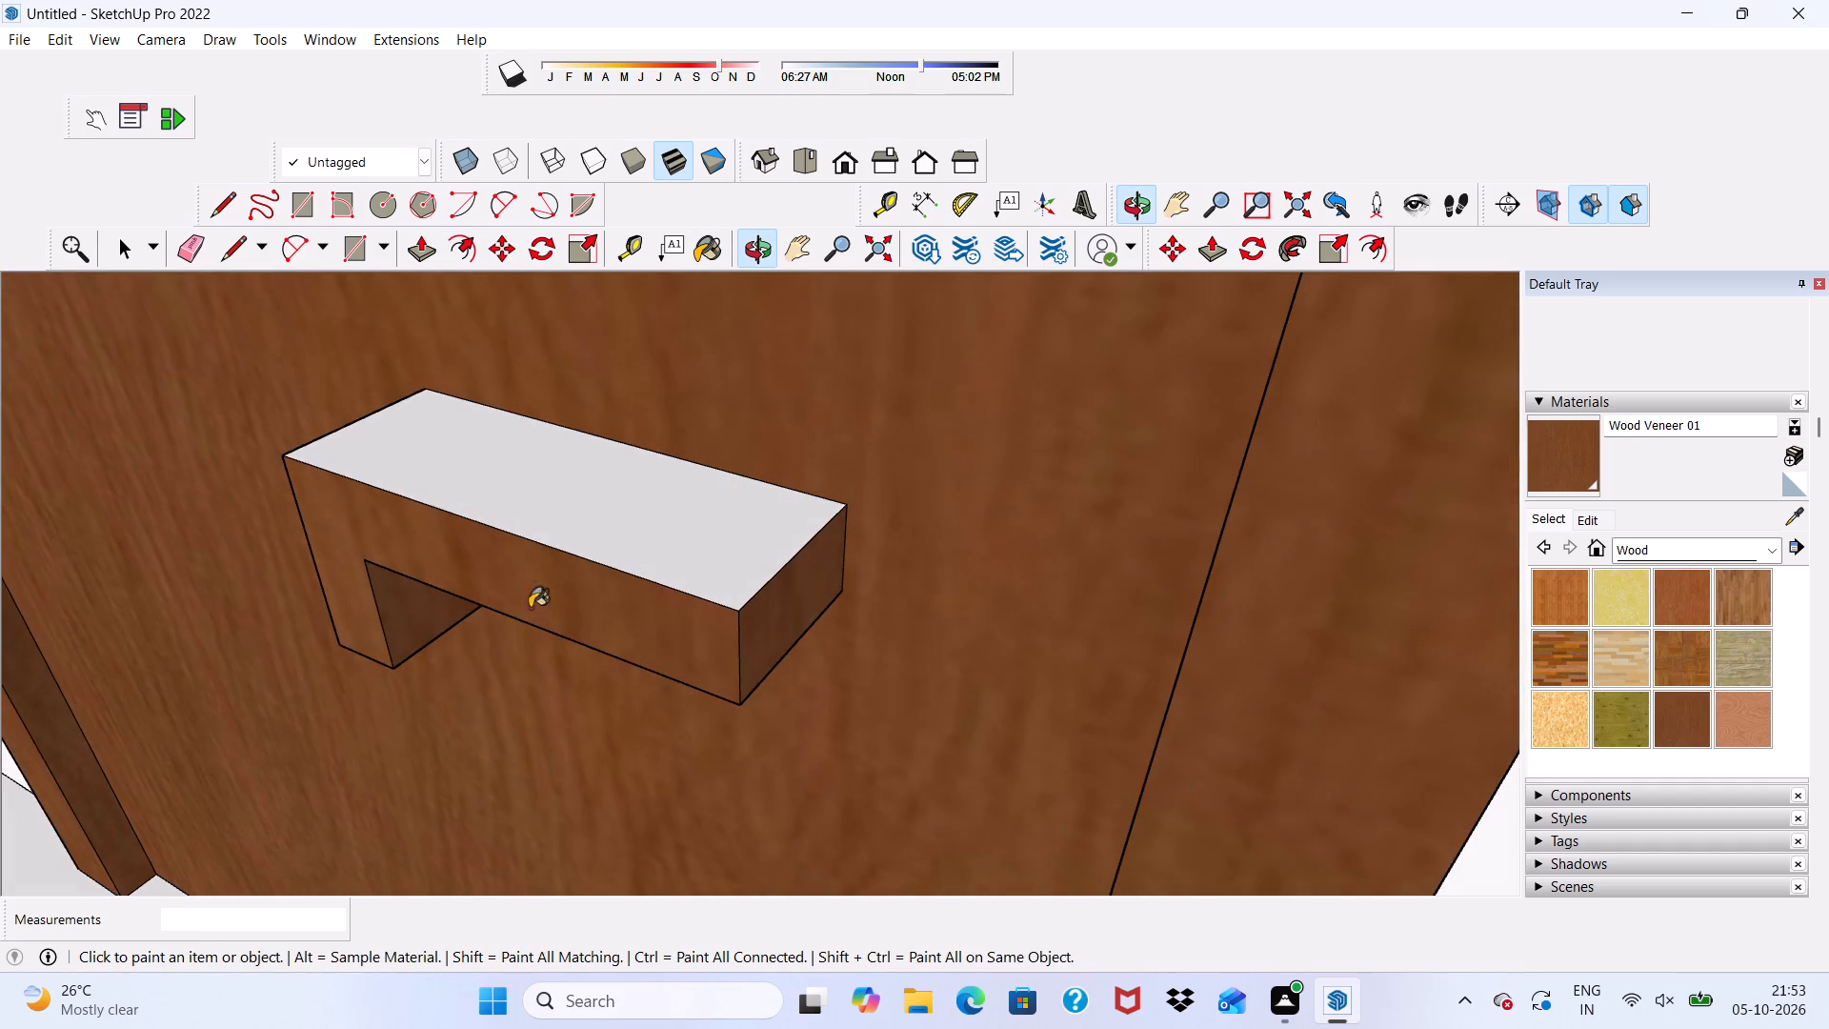
left_click(536, 464)
scroll(486, 514, "down", 1)
middle_click_drag(486, 514, 955, 434)
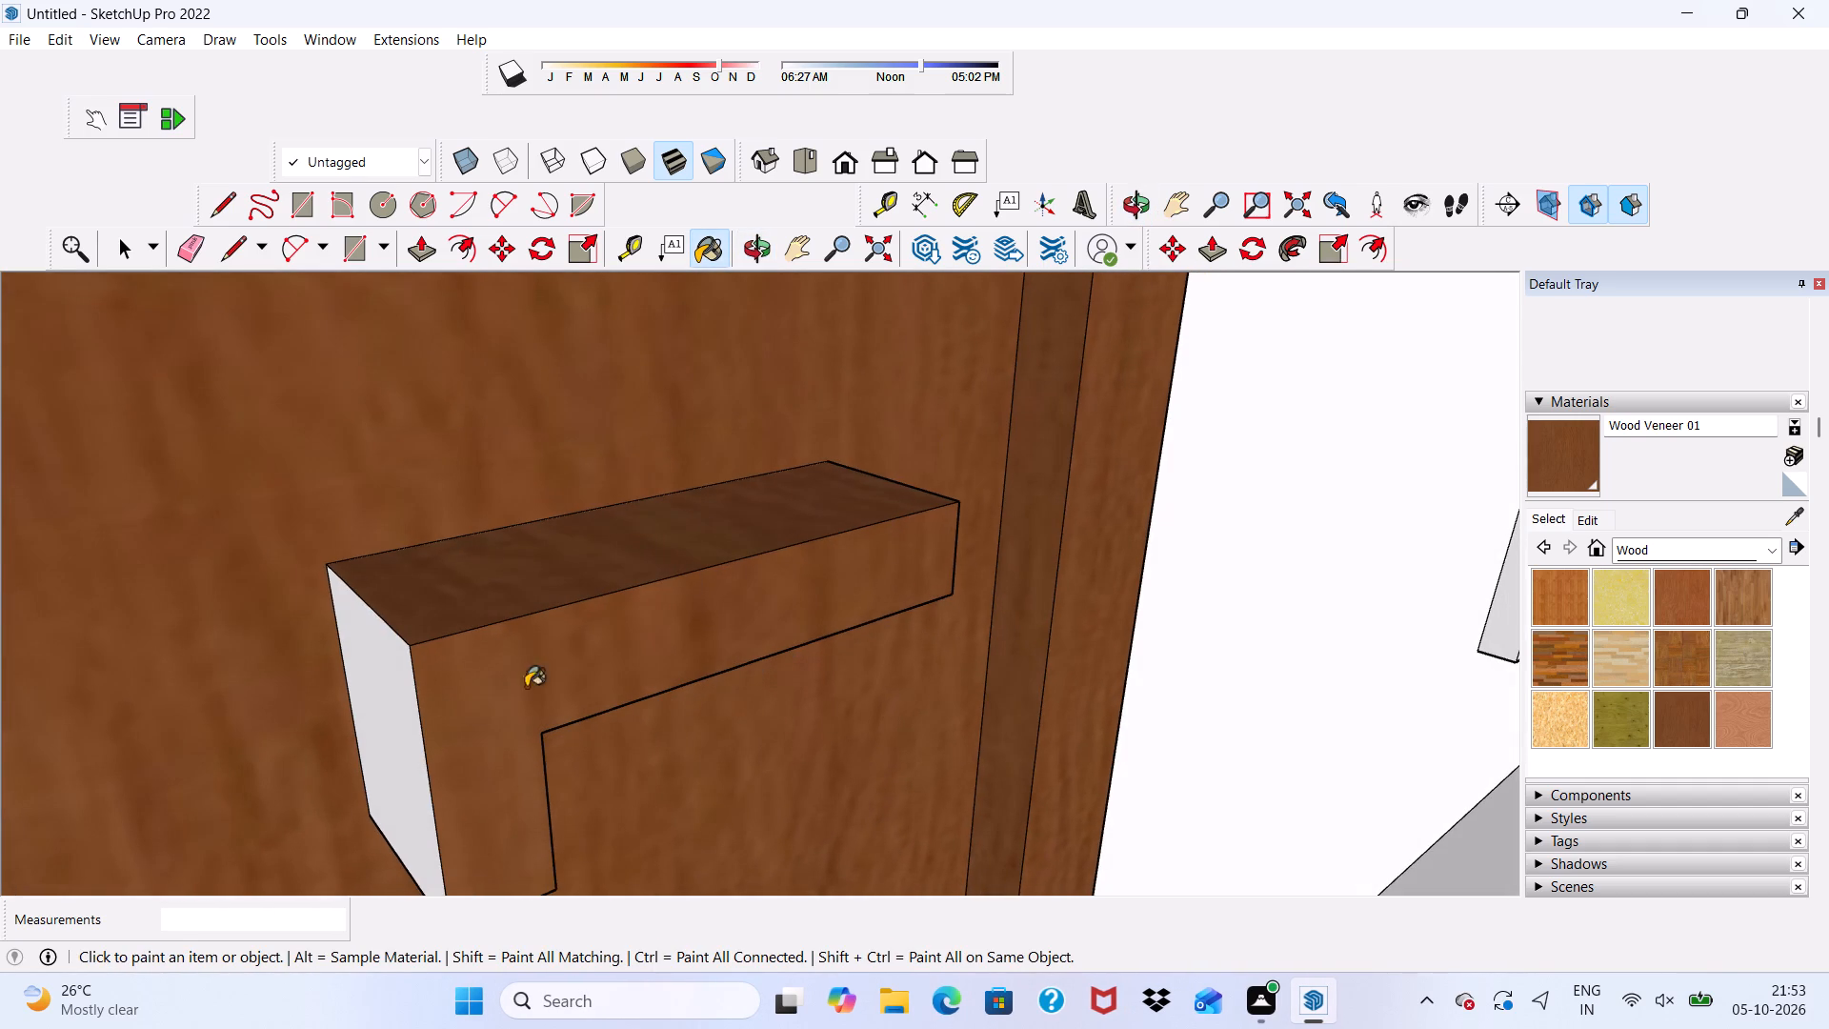
left_click(403, 701)
Paint the front face of the louvred balcony door's frame on the upper floor with Wood Veneer 01.
scroll(403, 701, "down", 5)
scroll(462, 534, "down", 1)
scroll(456, 541, "up", 1)
scroll(450, 550, "down", 7)
scroll(412, 607, "up", 1)
scroll(412, 609, "down", 3)
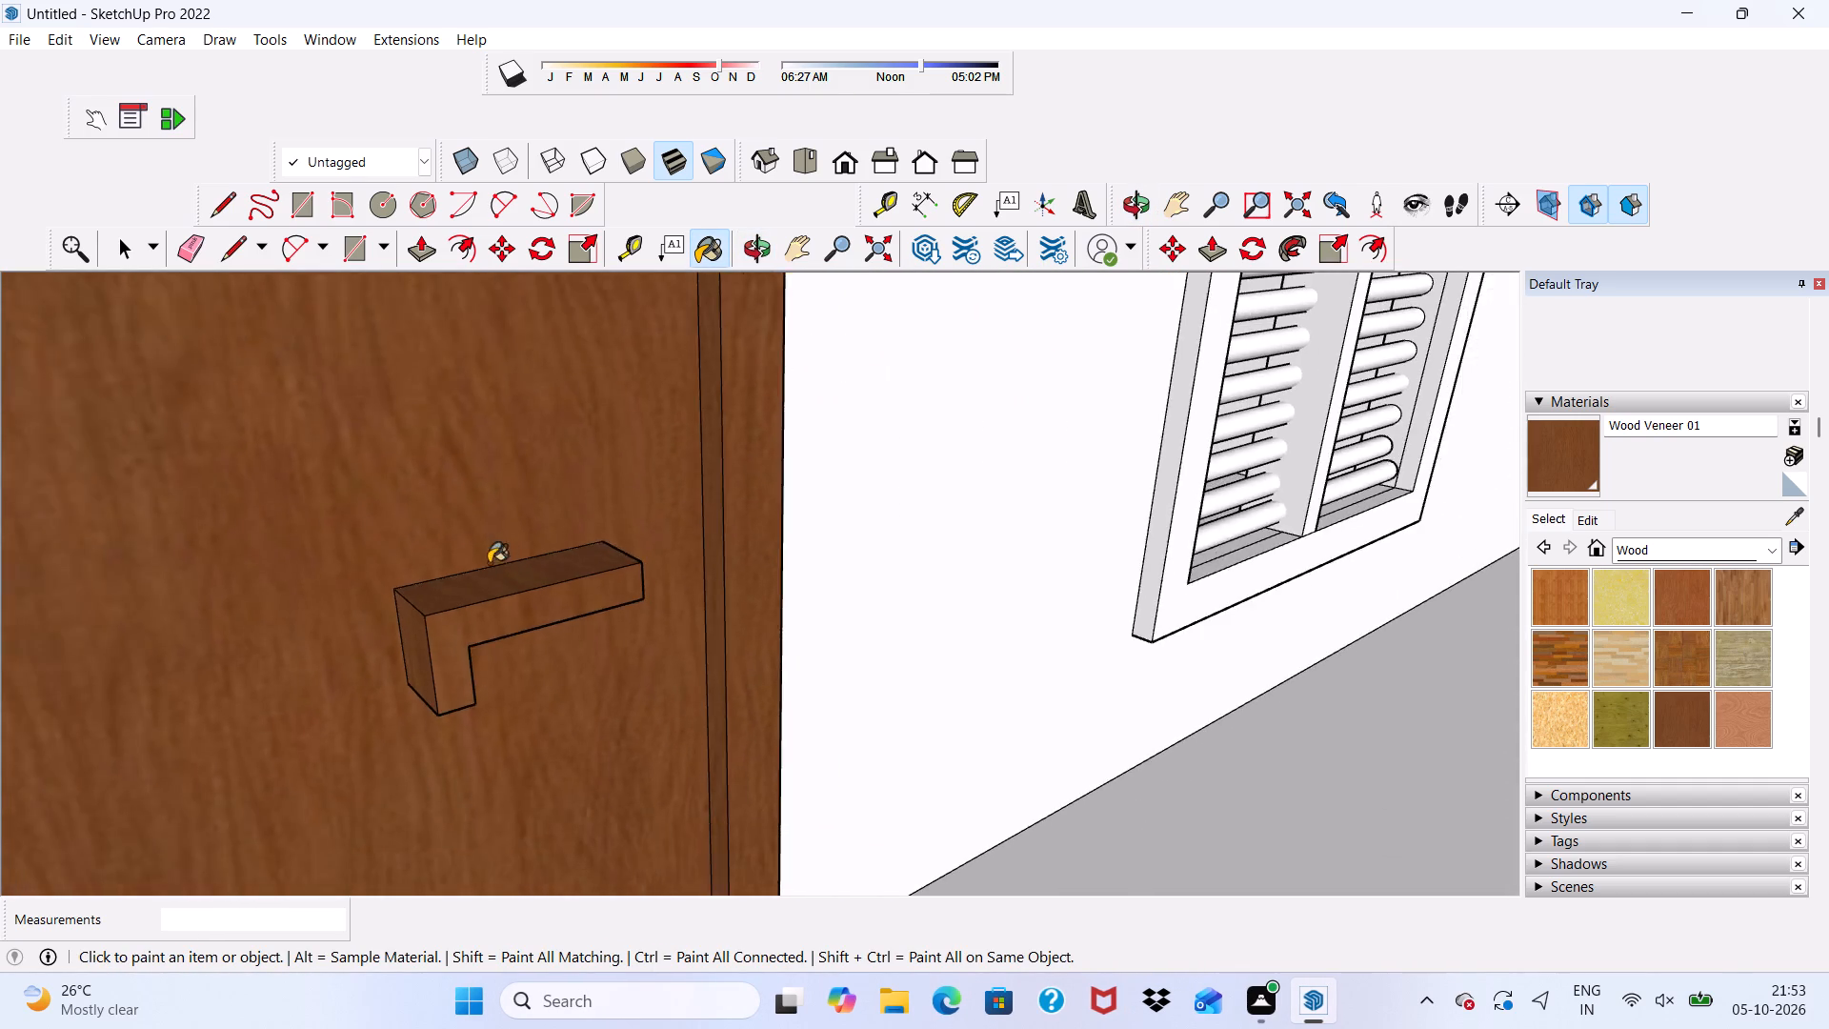
scroll(489, 563, "down", 2)
scroll(440, 650, "up", 1)
scroll(445, 652, "down", 15)
left_click(841, 144)
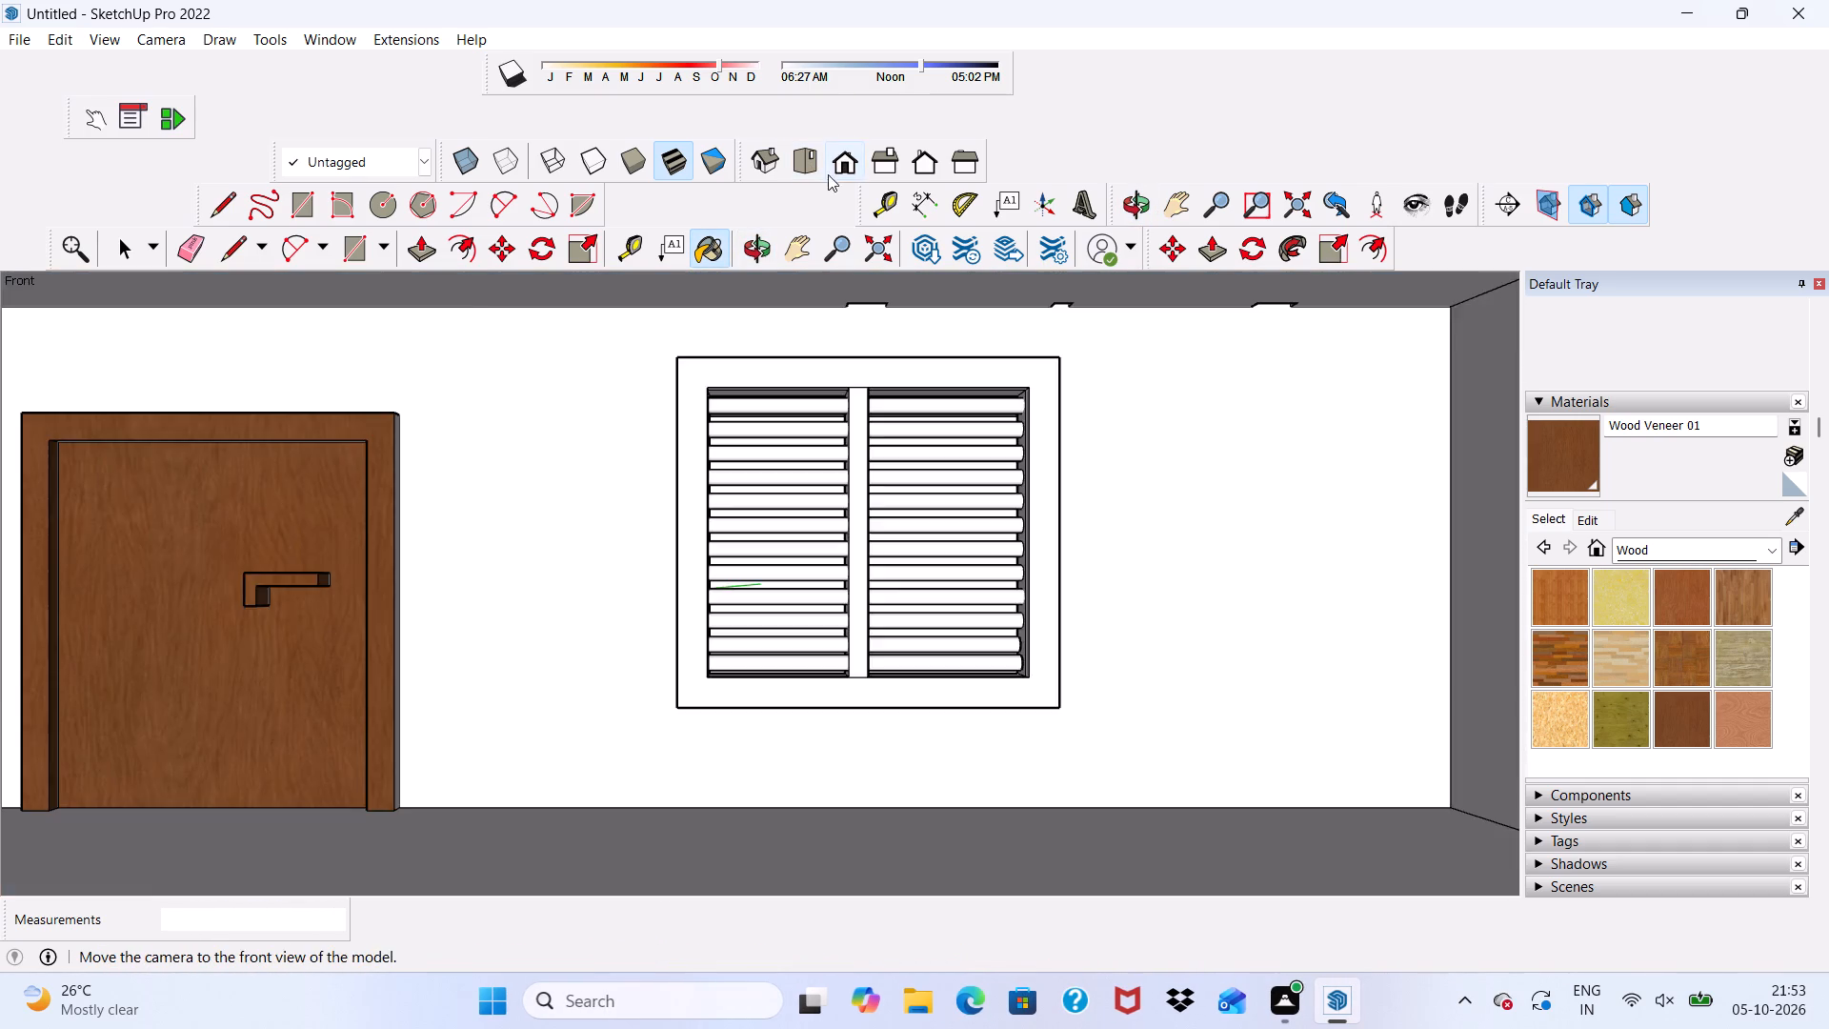
scroll(606, 440, "down", 10)
scroll(671, 460, "up", 1)
scroll(664, 474, "down", 19)
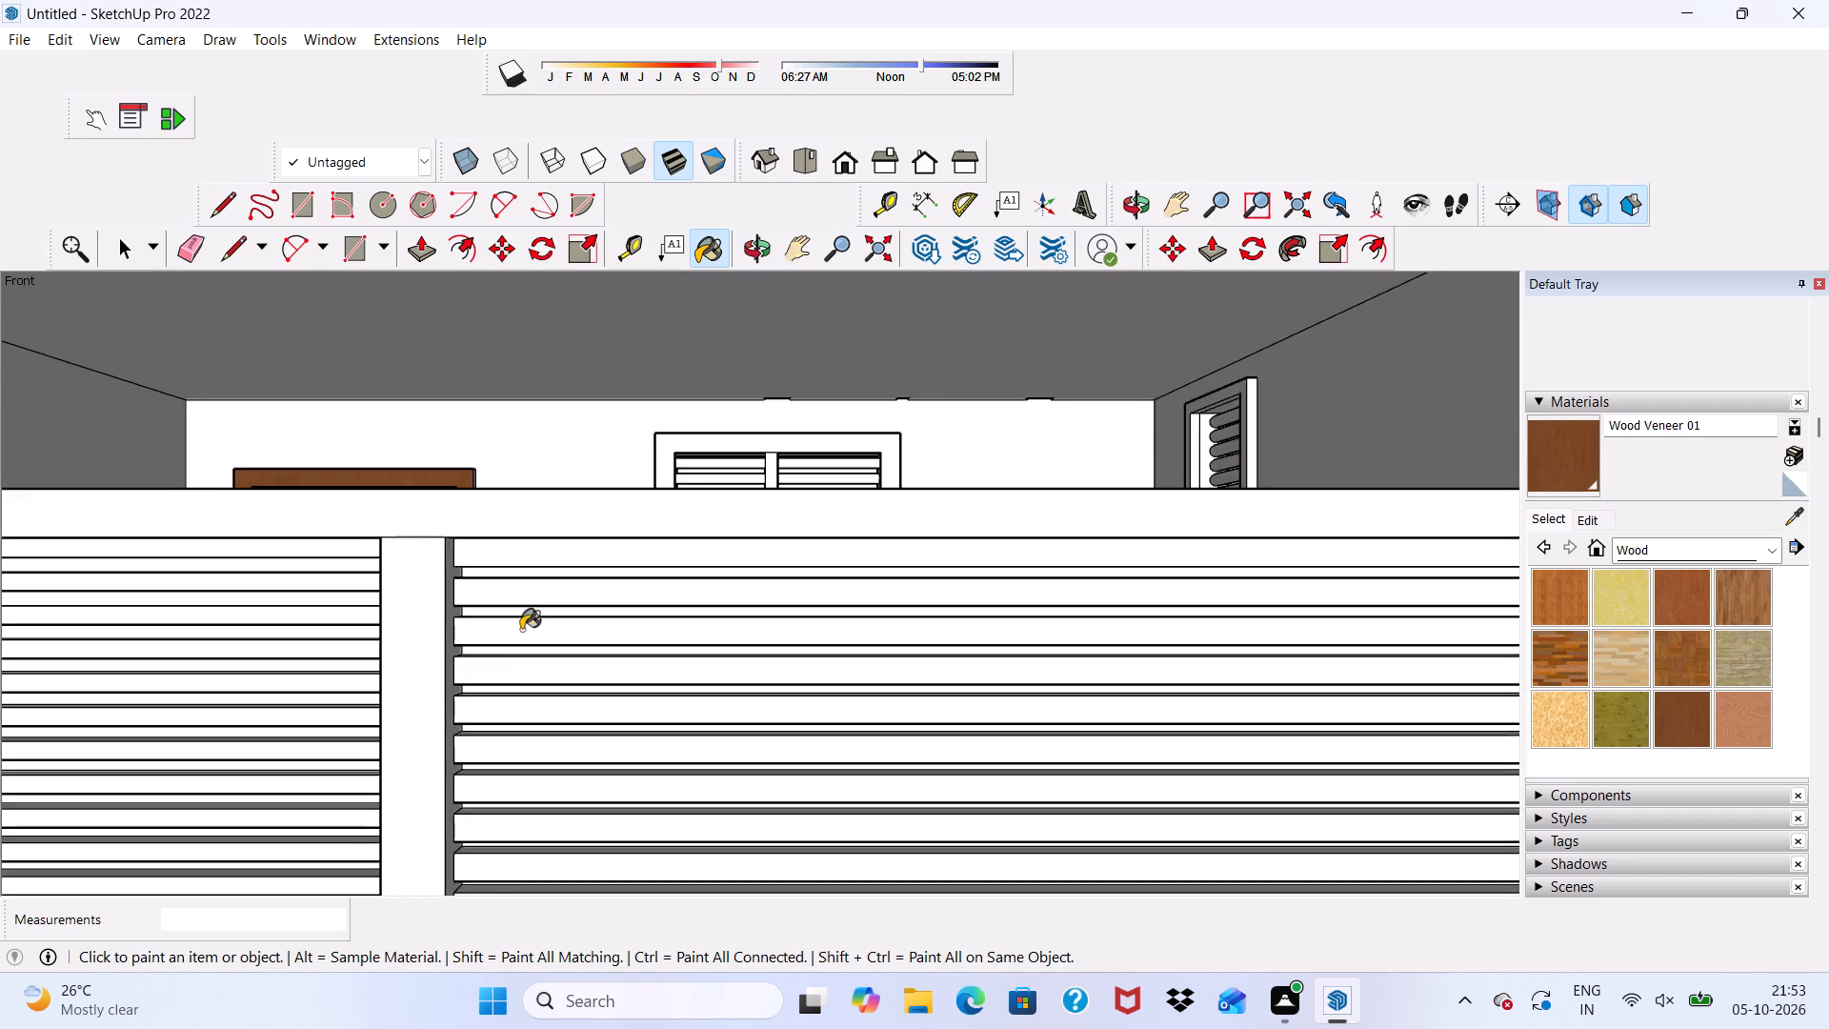
scroll(521, 630, "down", 2)
scroll(525, 639, "up", 1)
scroll(537, 658, "down", 7)
scroll(638, 767, "up", 1)
scroll(636, 792, "down", 6)
scroll(420, 644, "down", 10)
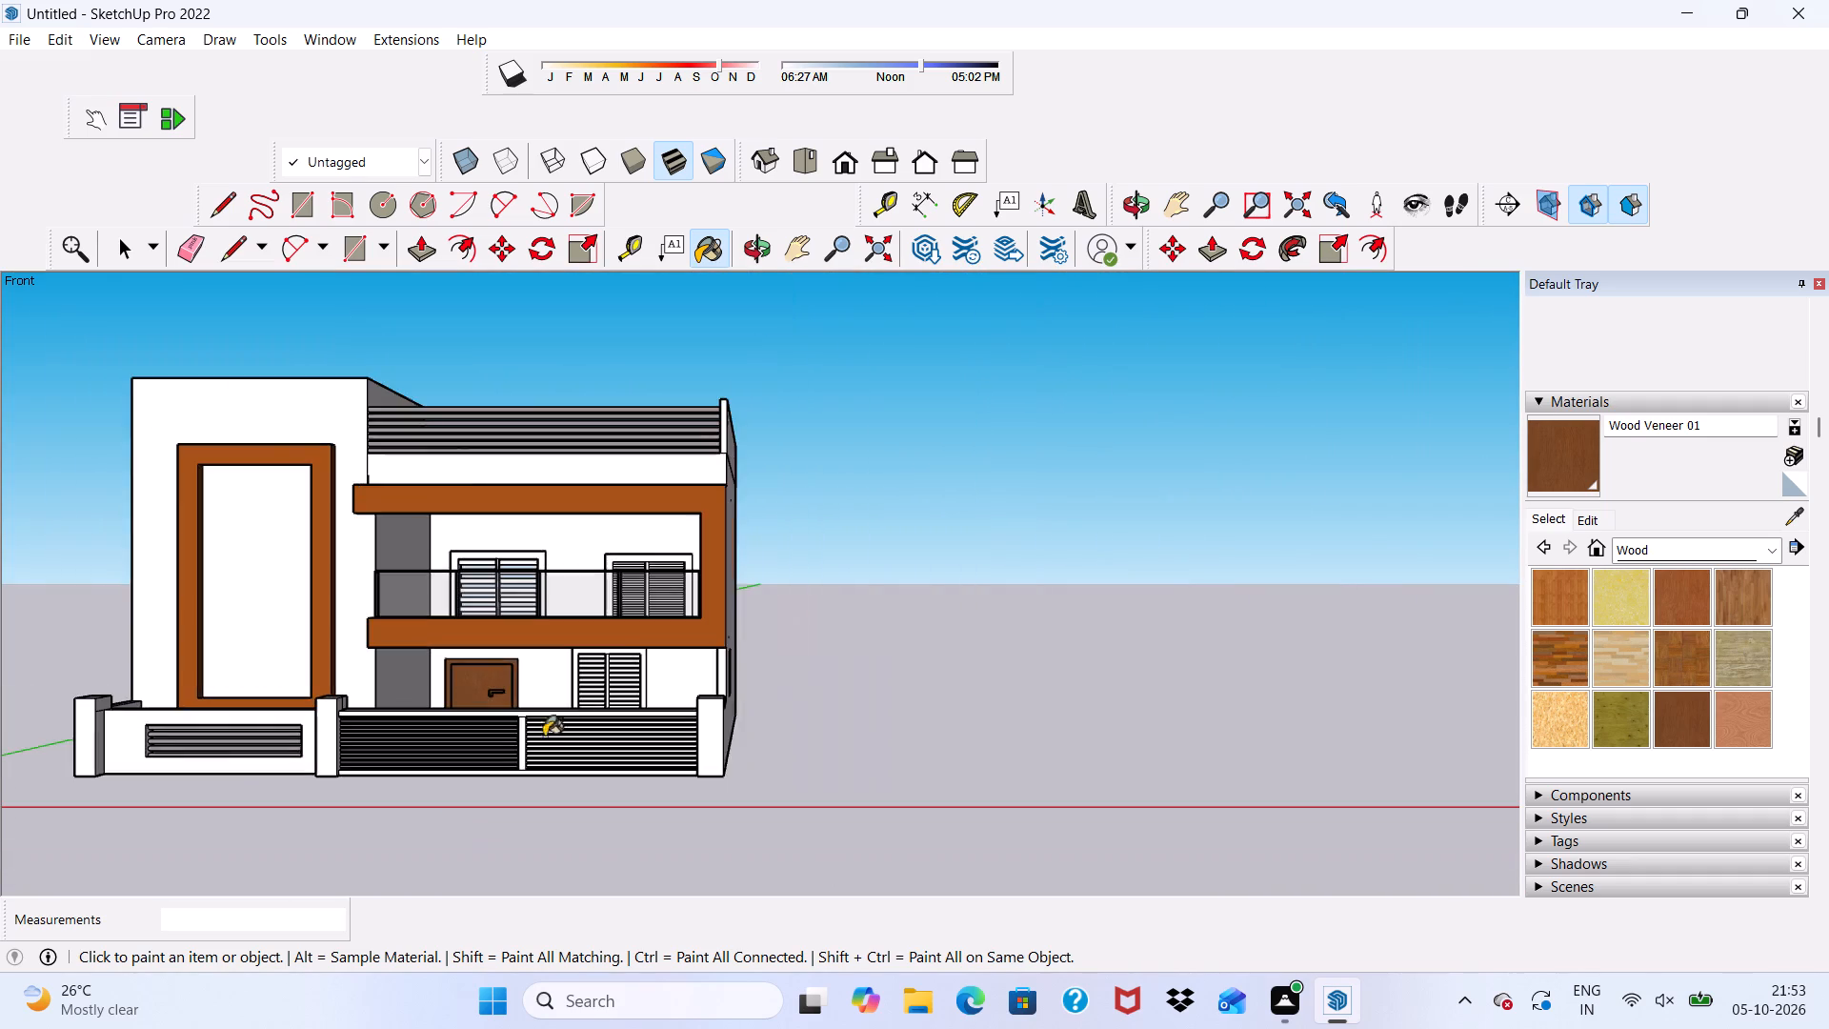
scroll(544, 736, "down", 1)
scroll(649, 526, "up", 18)
left_click(575, 672)
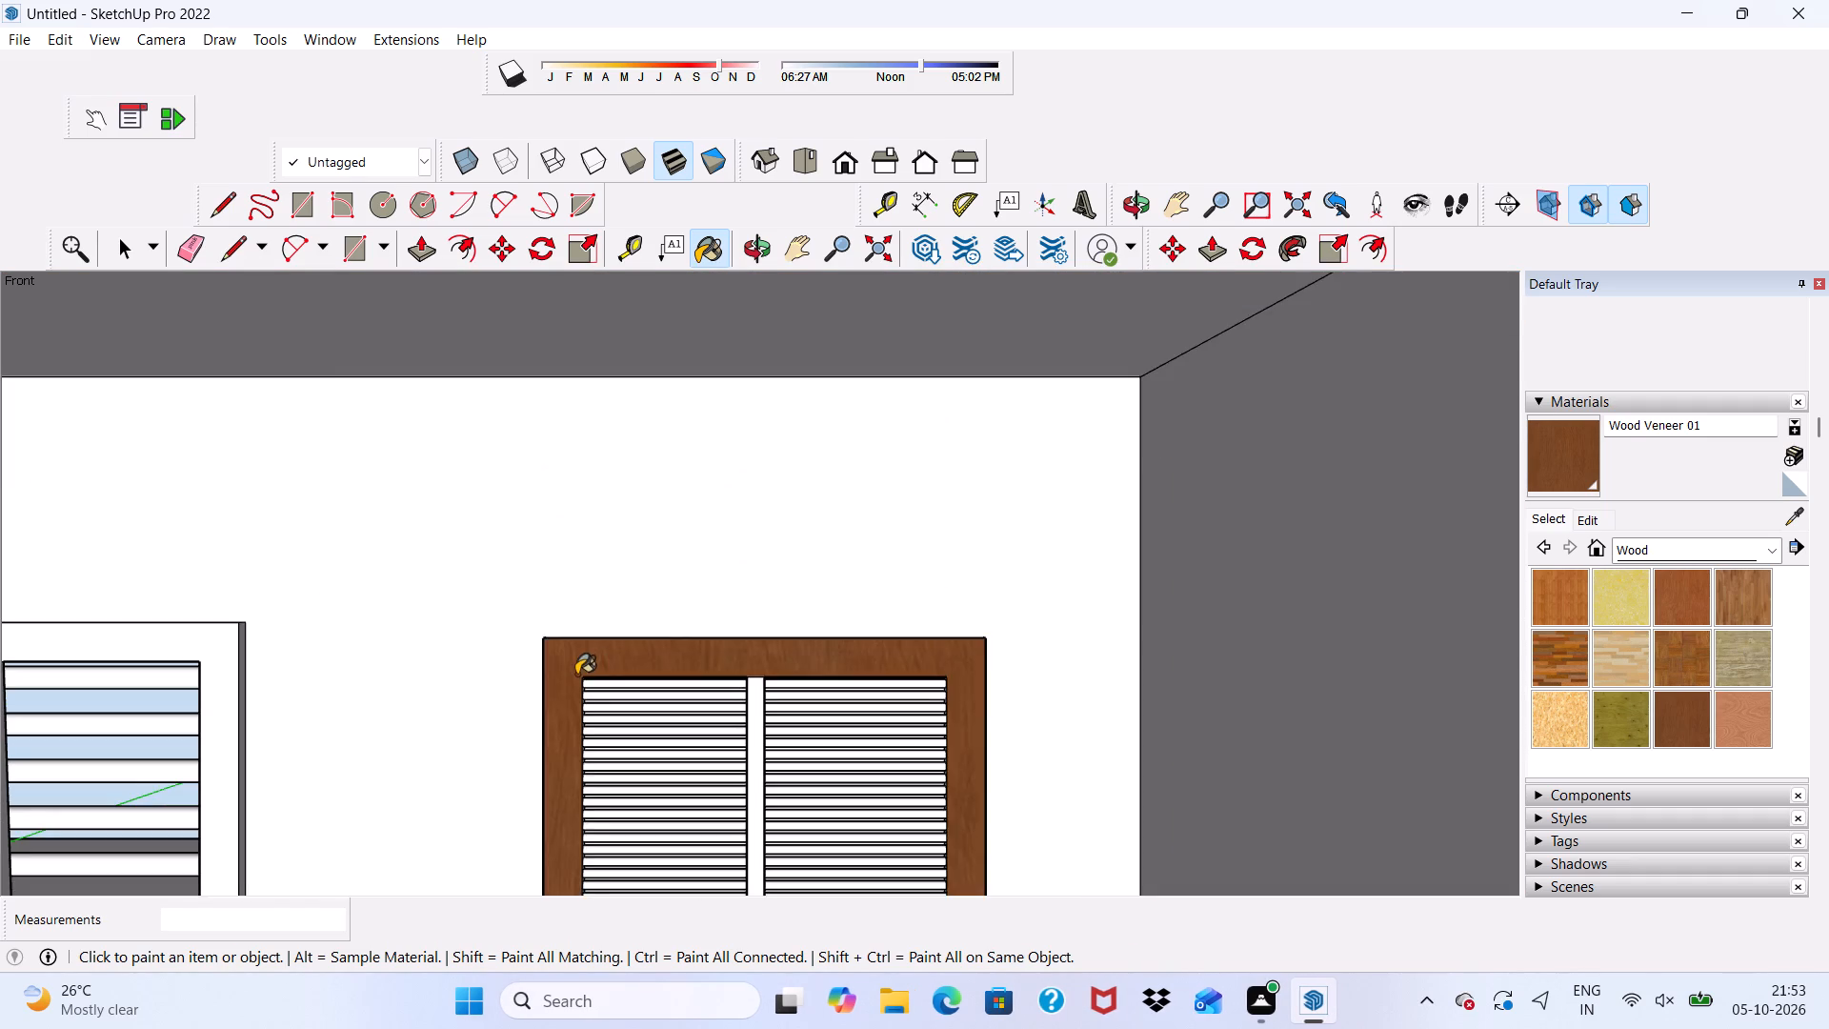
Paint the balcony door frame's inner top edges above both louvre panels and its two inner side edges with Wood Veneer 01.
scroll(573, 677, "up", 6)
middle_click_drag(582, 699, 287, 654)
scroll(582, 699, "up", 1)
scroll(734, 715, "up", 7)
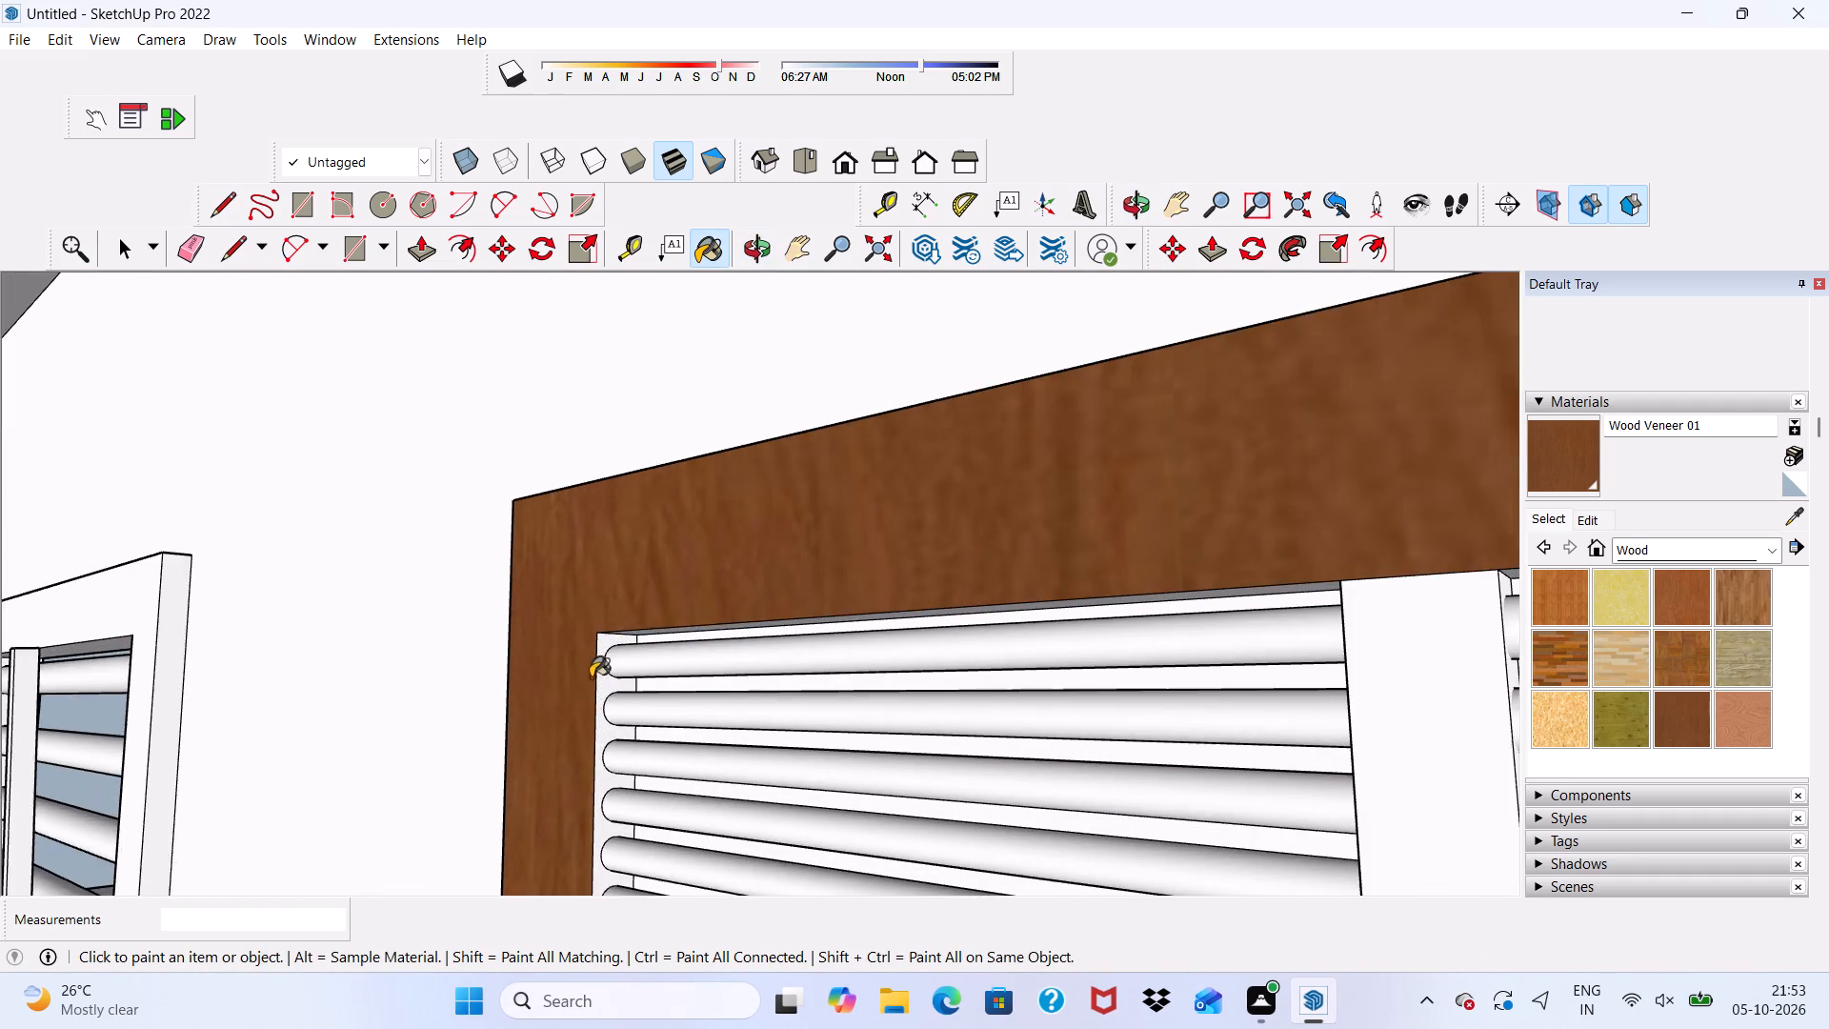
scroll(591, 677, "up", 3)
left_click(601, 666)
middle_click_drag(622, 629, 877, 391)
middle_click(877, 391)
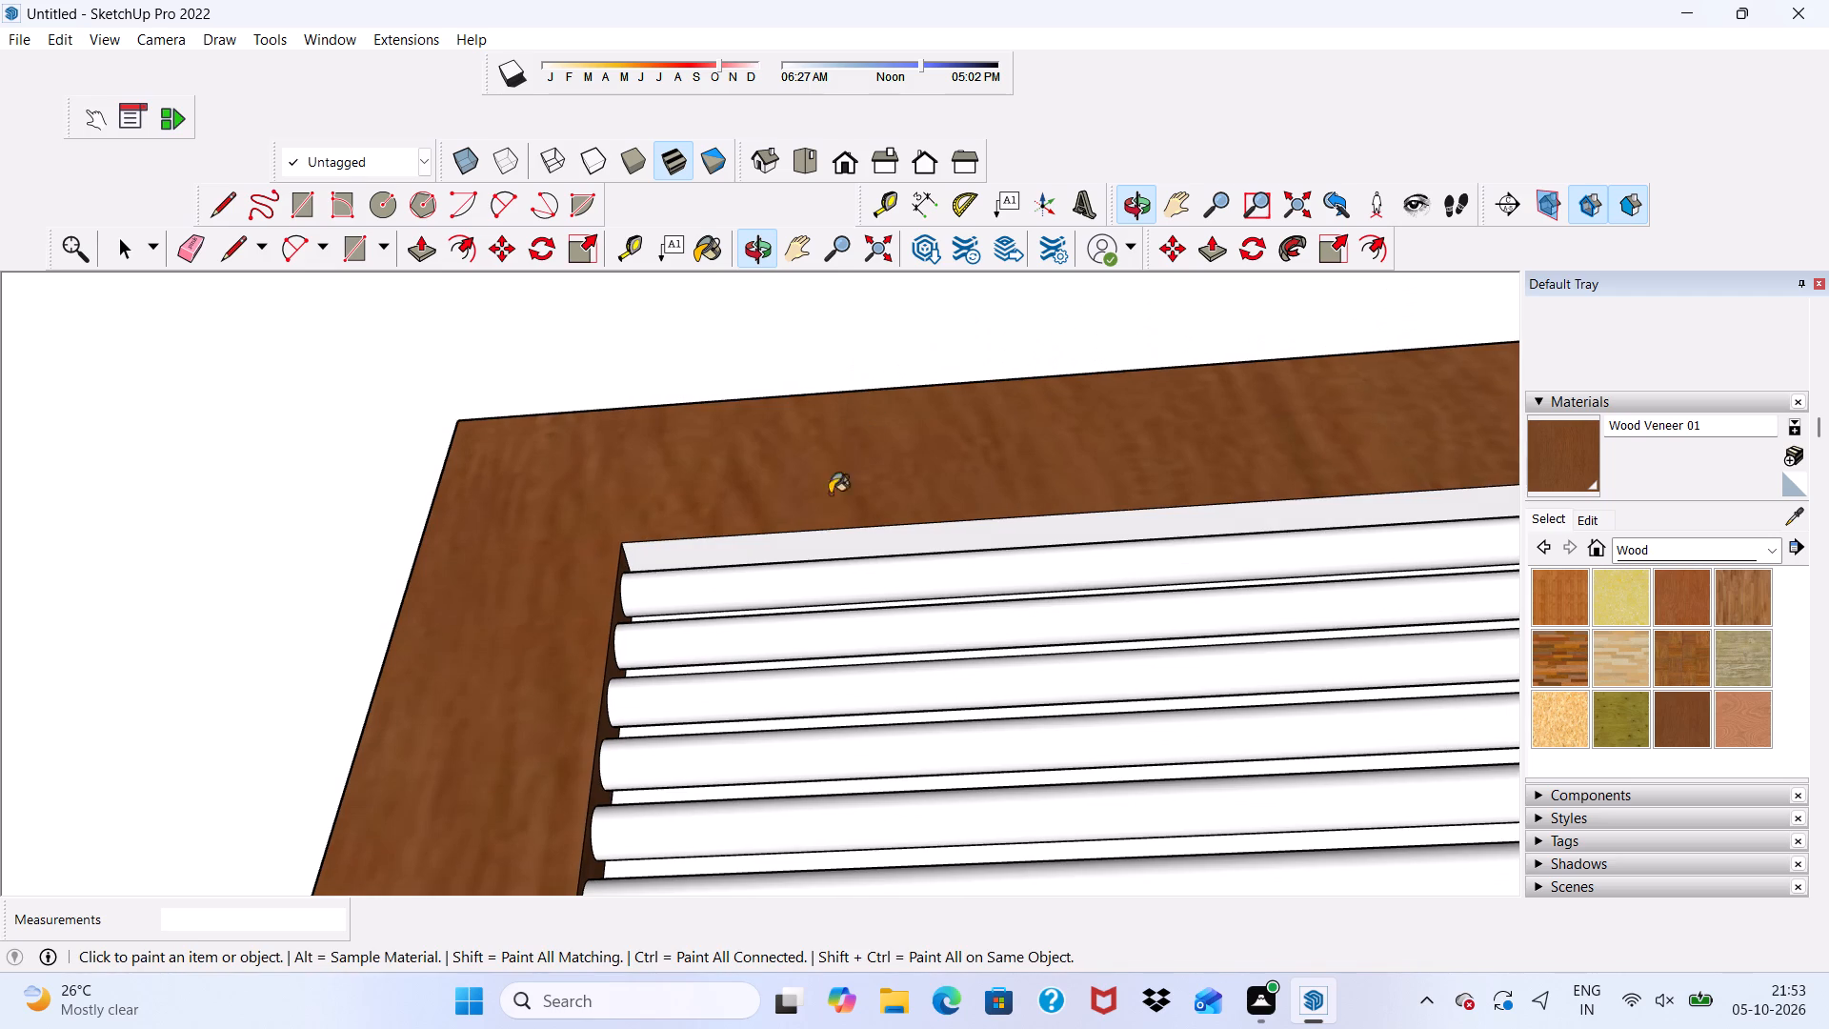
left_click(808, 546)
scroll(760, 519, "down", 10)
scroll(1185, 495, "up", 6)
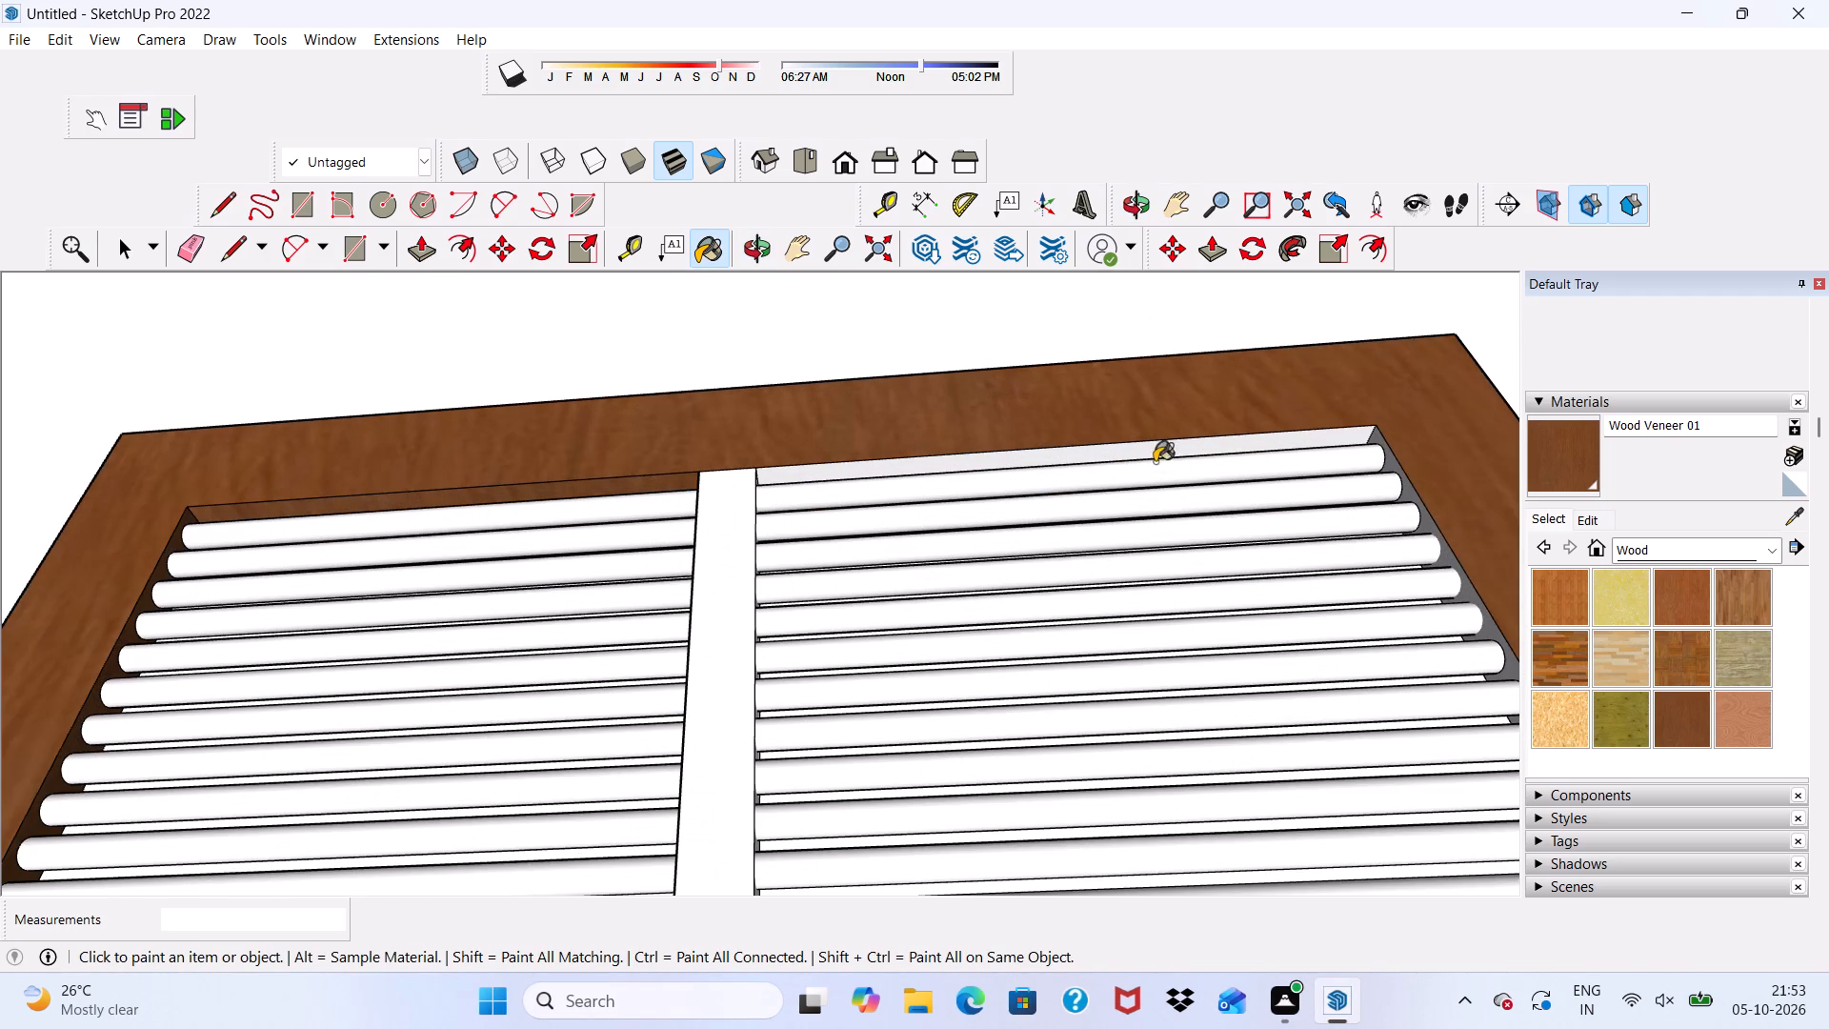
left_click(1156, 441)
scroll(1439, 455, "up", 6)
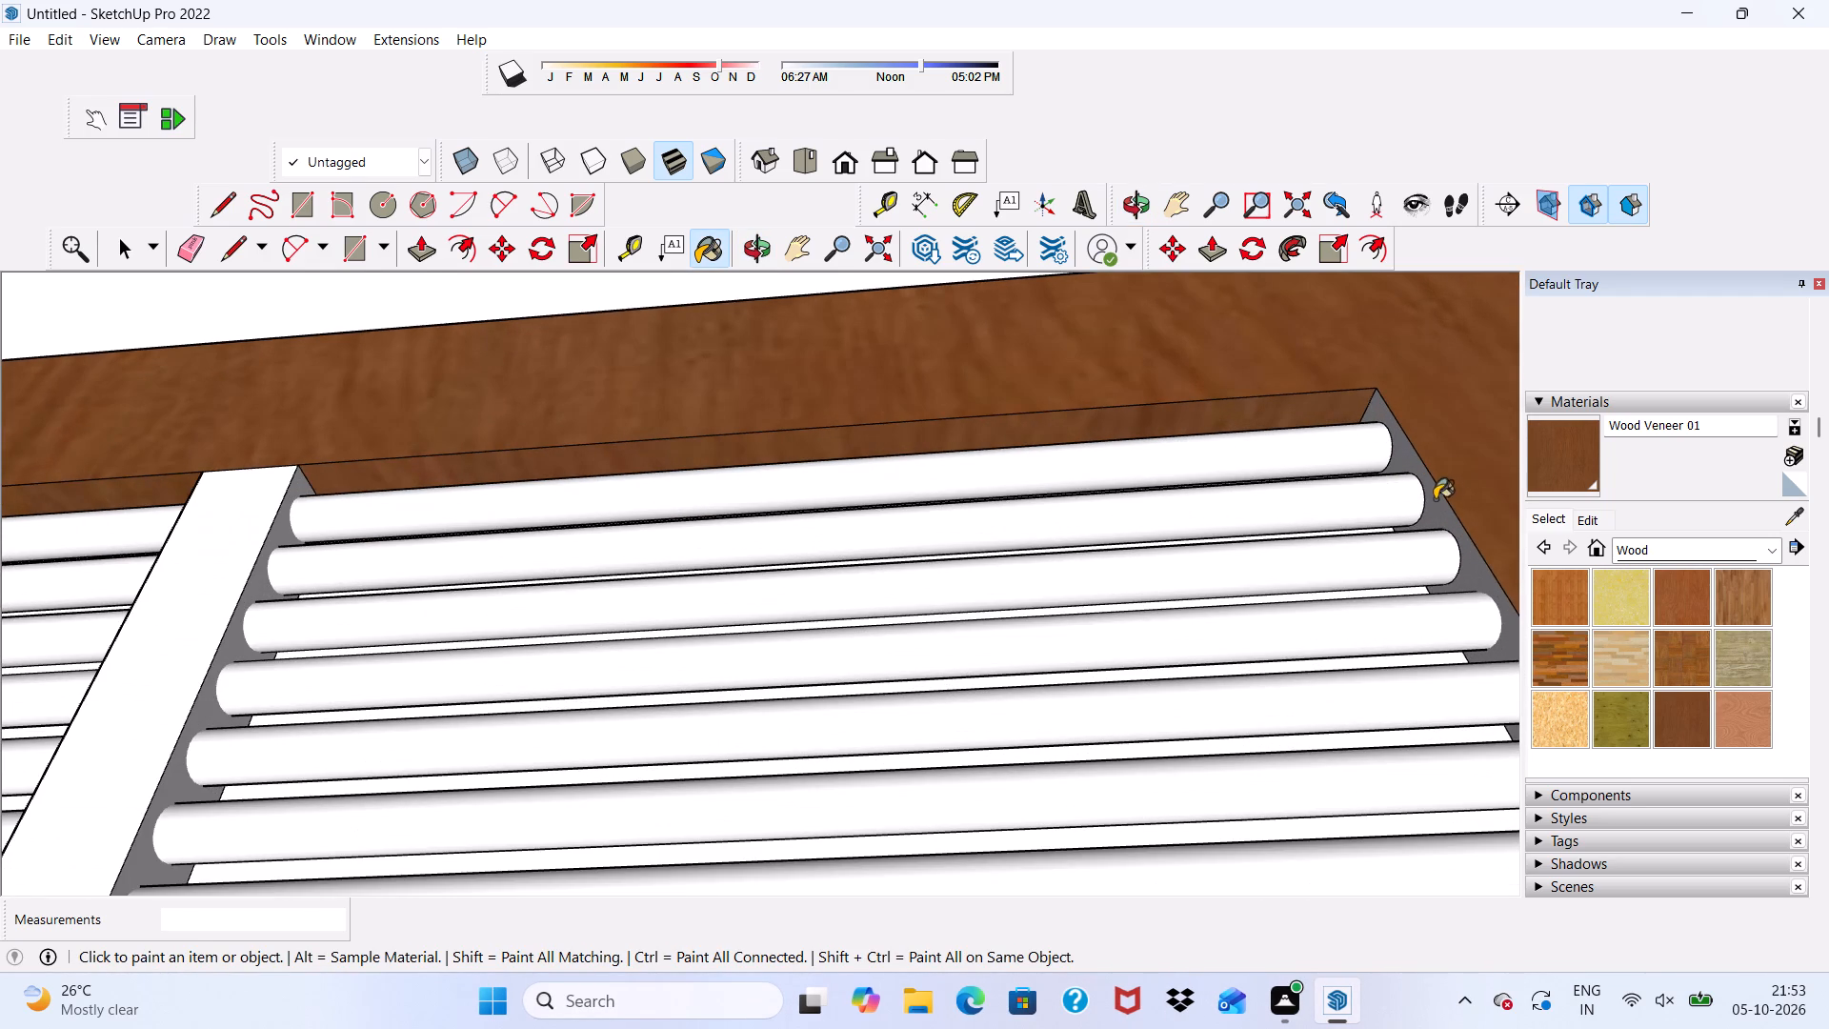
left_click(1433, 507)
Paint the front face of the balcony door's central mullion between the louvre panels with Wood Veneer 01.
scroll(1397, 485, "down", 11)
scroll(836, 346, "down", 2)
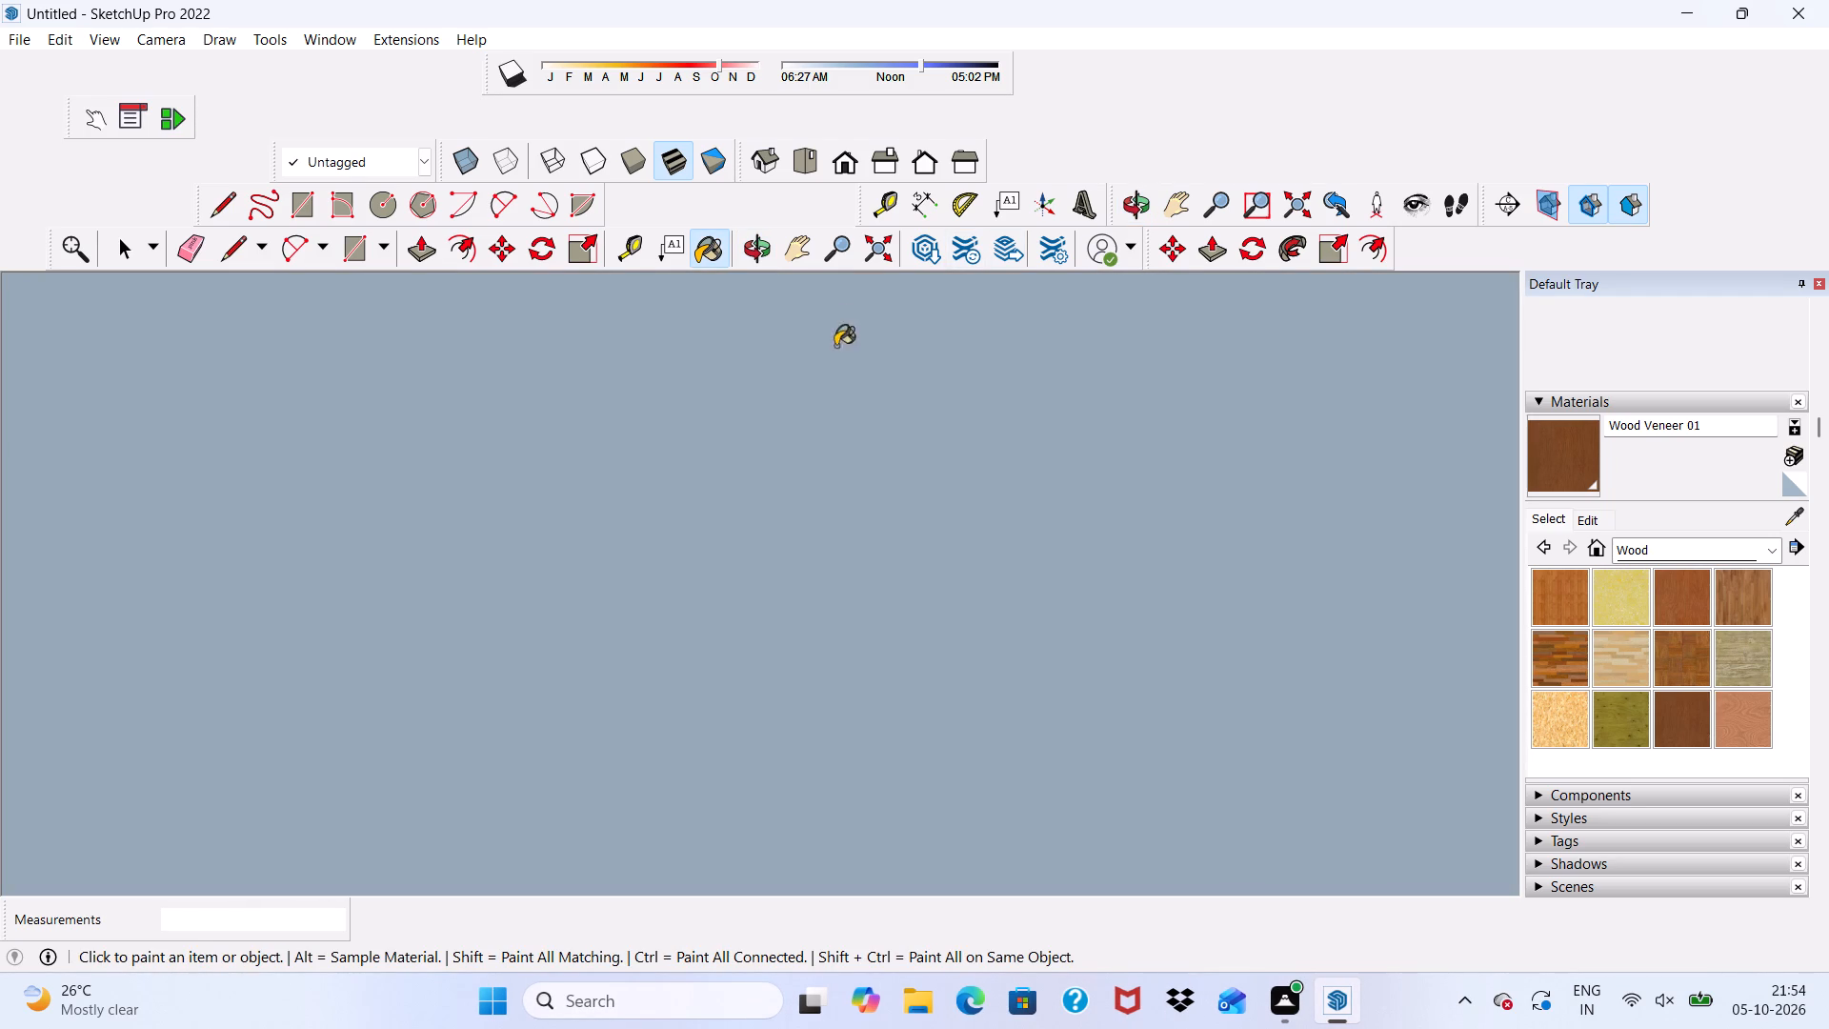
scroll(835, 346, "down", 7)
left_click(854, 158)
scroll(691, 325, "down", 10)
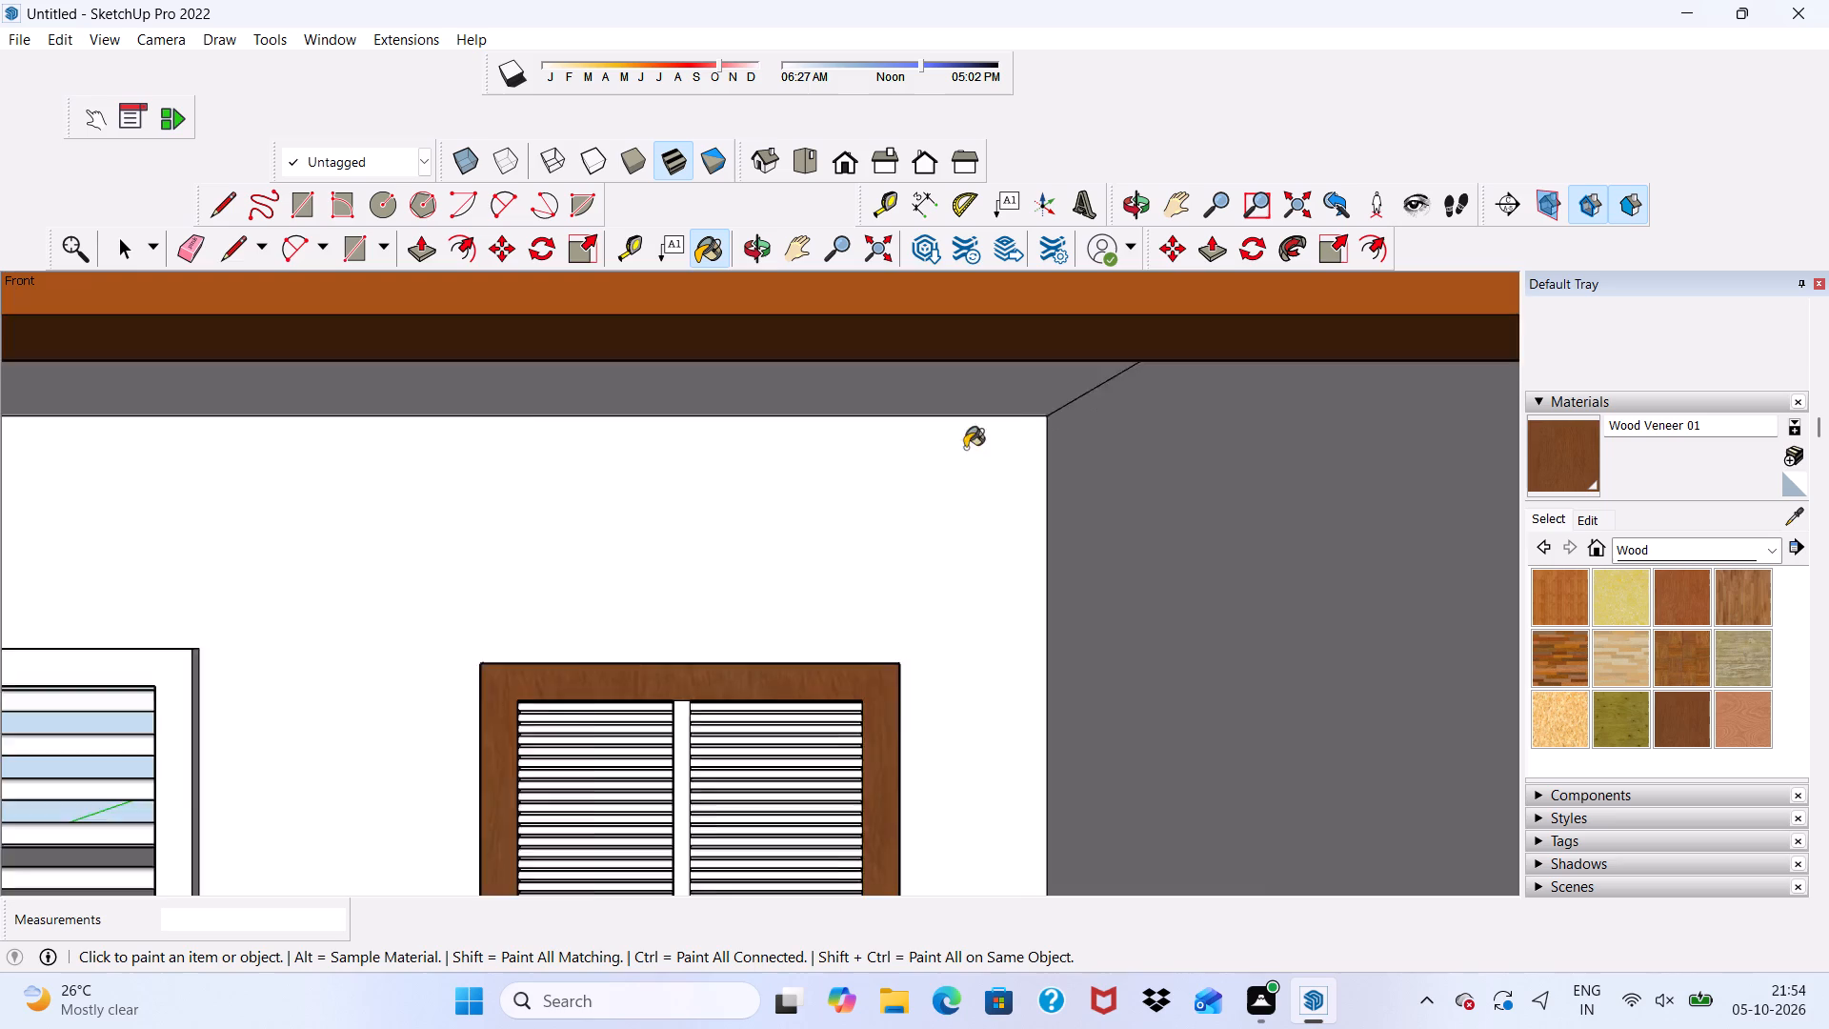
scroll(965, 448, "down", 3)
scroll(908, 531, "down", 2)
middle_click_drag(902, 541, 837, 670)
scroll(837, 673, "up", 11)
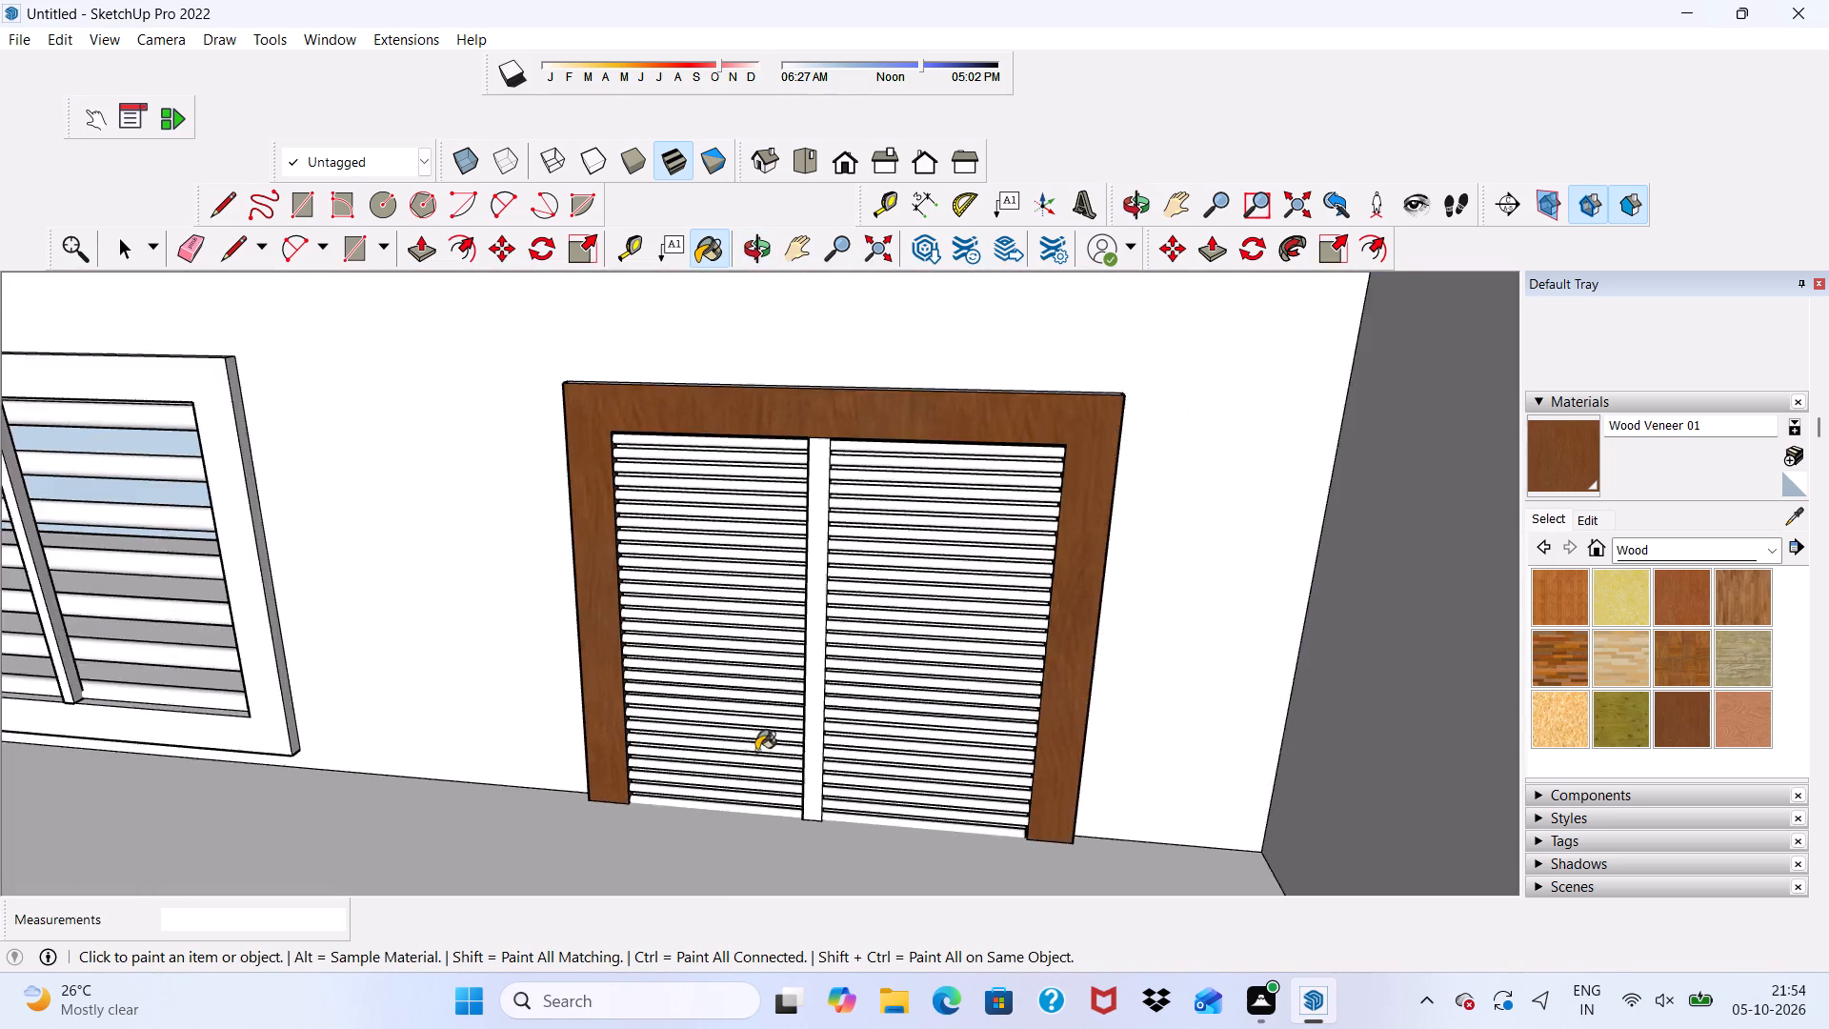
scroll(756, 751, "up", 5)
scroll(849, 556, "down", 4)
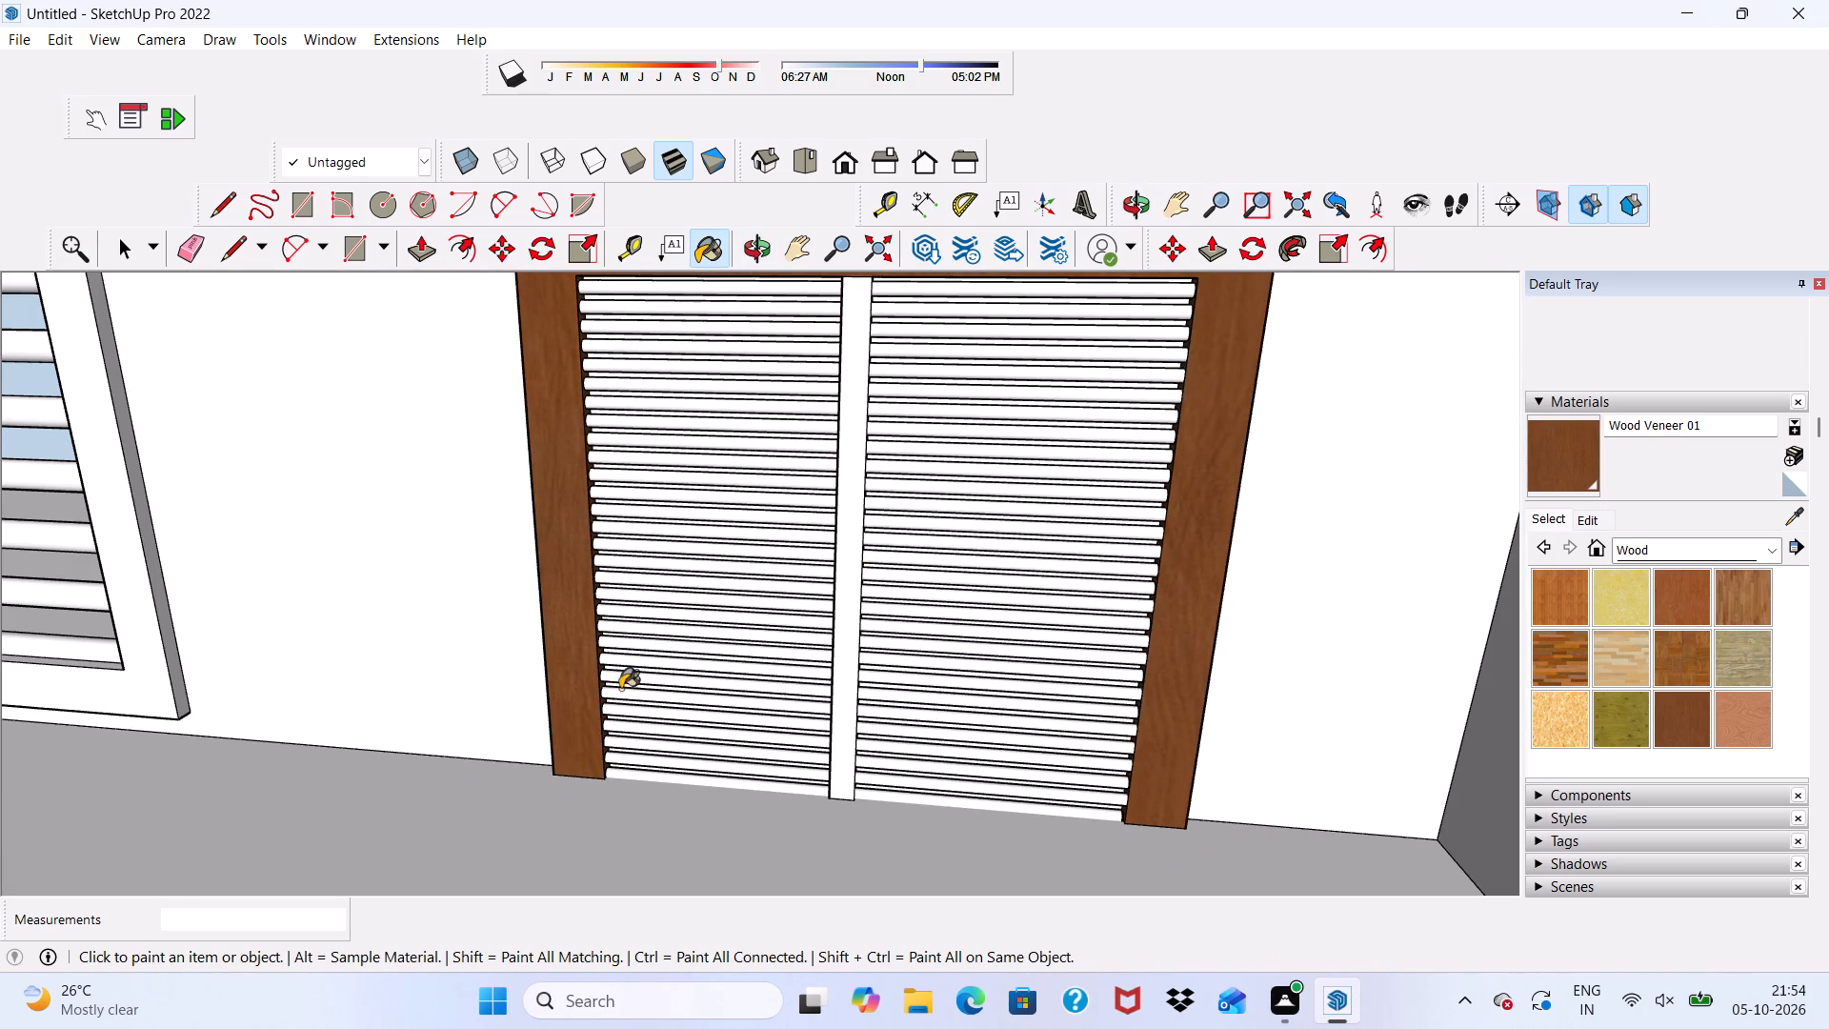
key("space")
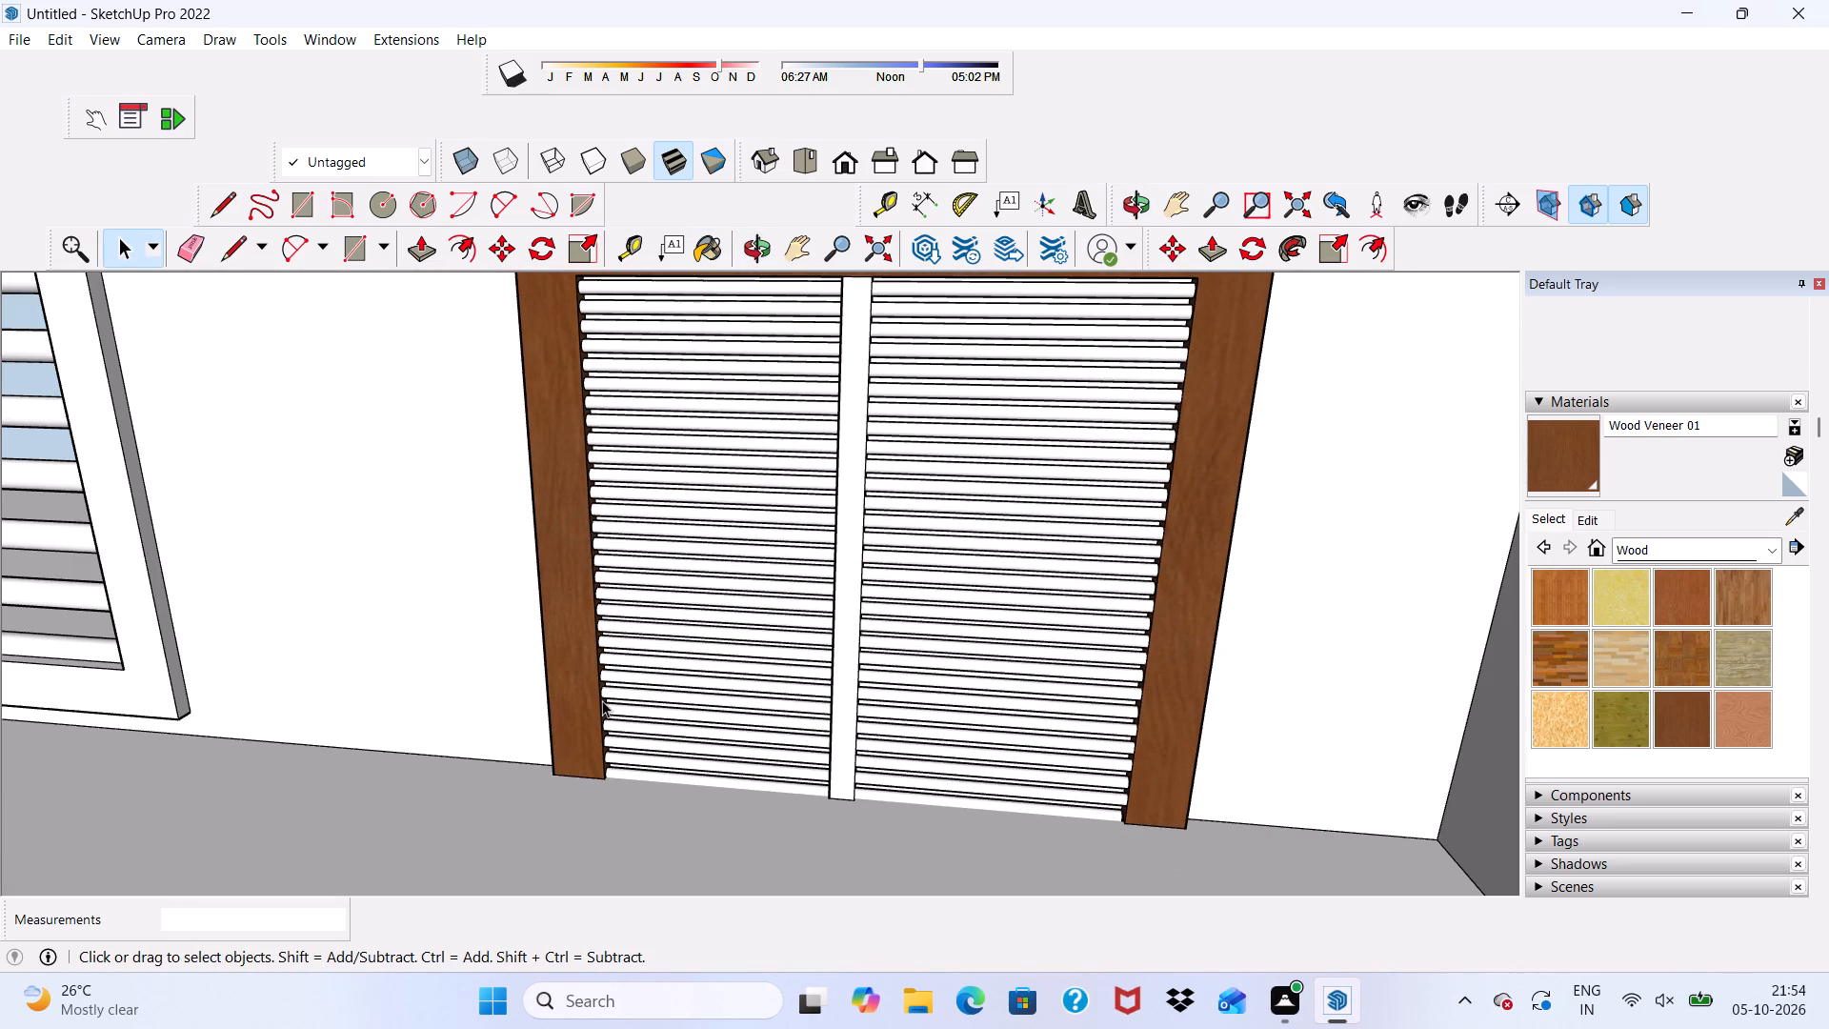
scroll(600, 703, "down", 7)
middle_click_drag(647, 713, 693, 533)
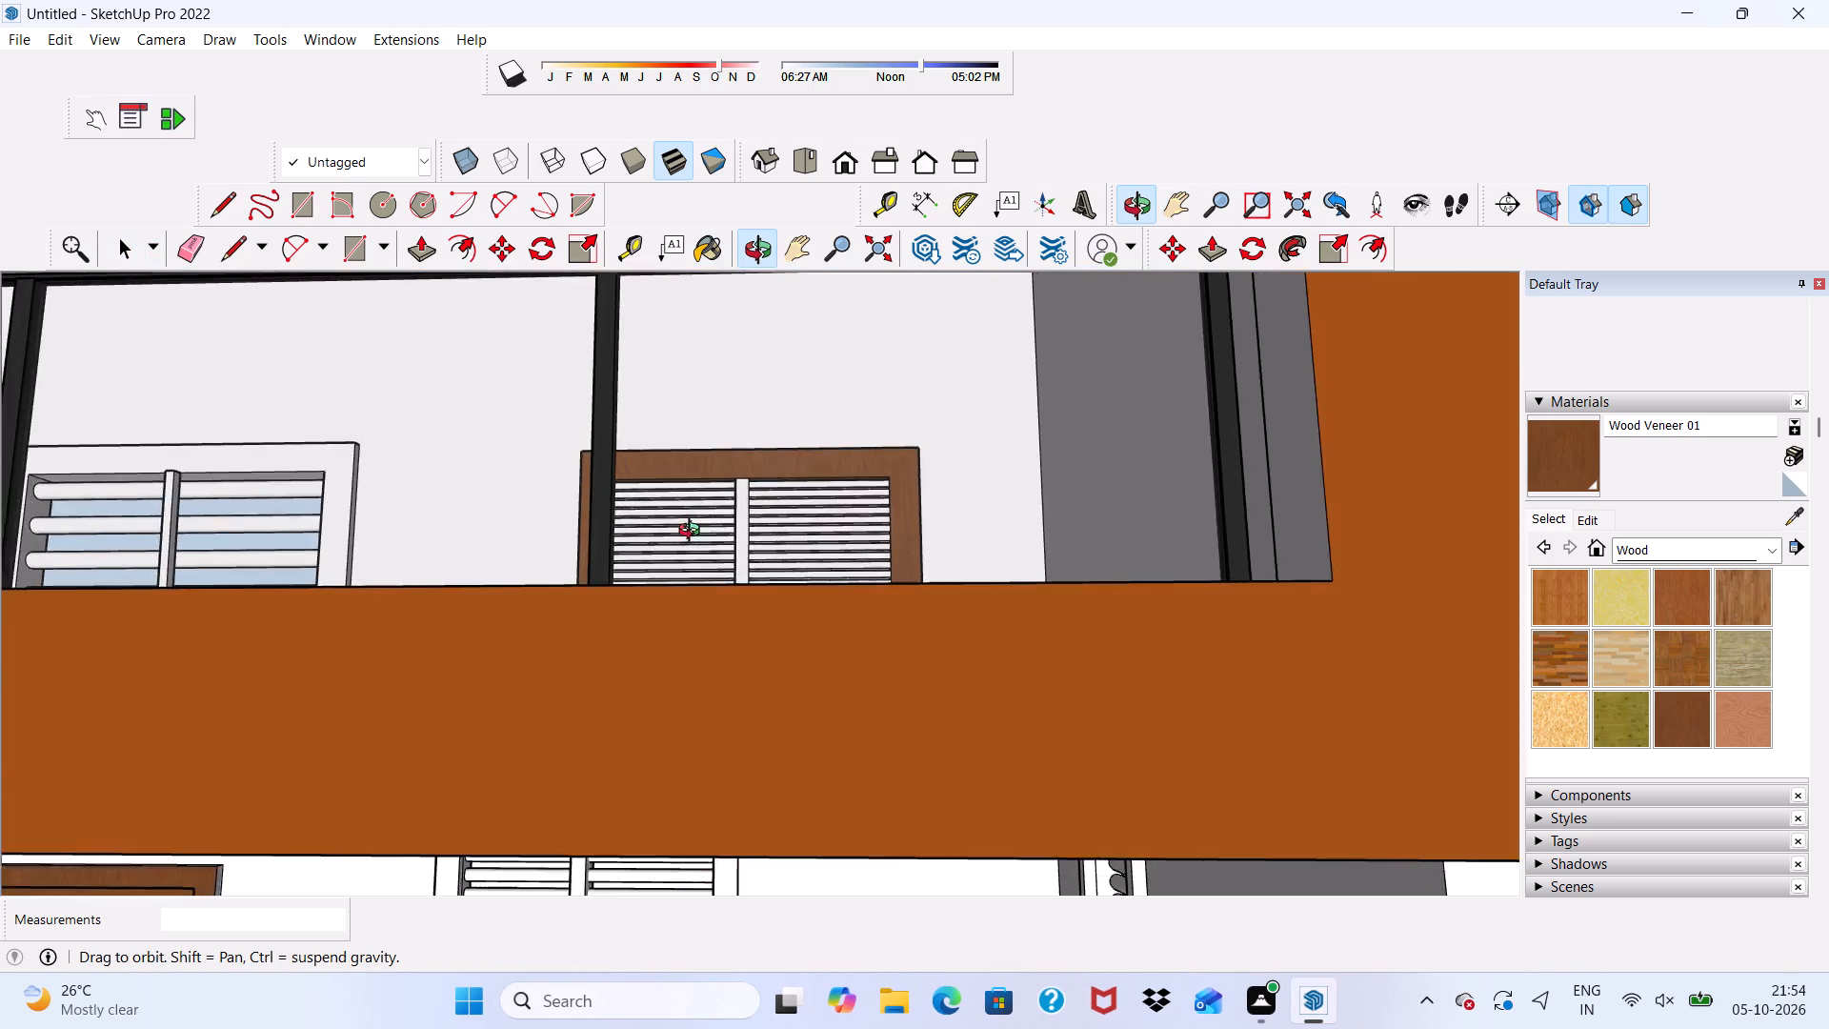
middle_click_drag(693, 533, 713, 576)
scroll(761, 393, "up", 6)
scroll(619, 711, "up", 5)
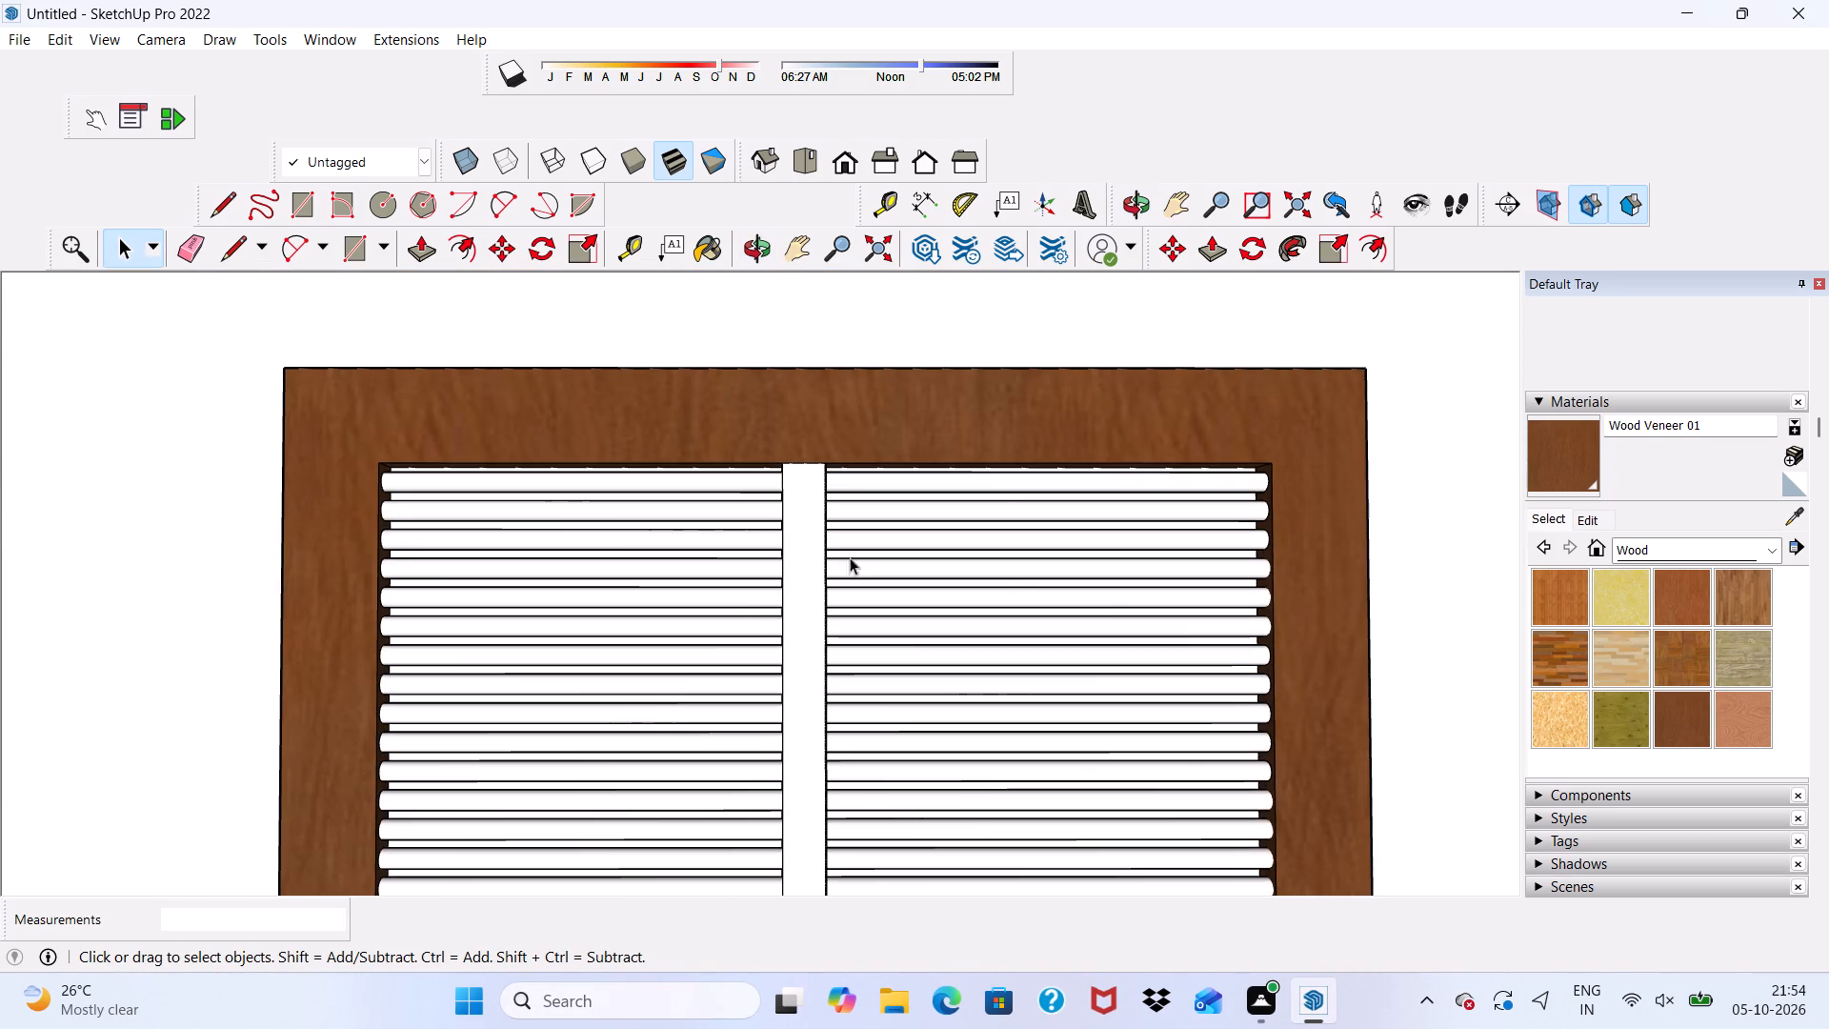
left_click(1698, 719)
scroll(1240, 661, "up", 5)
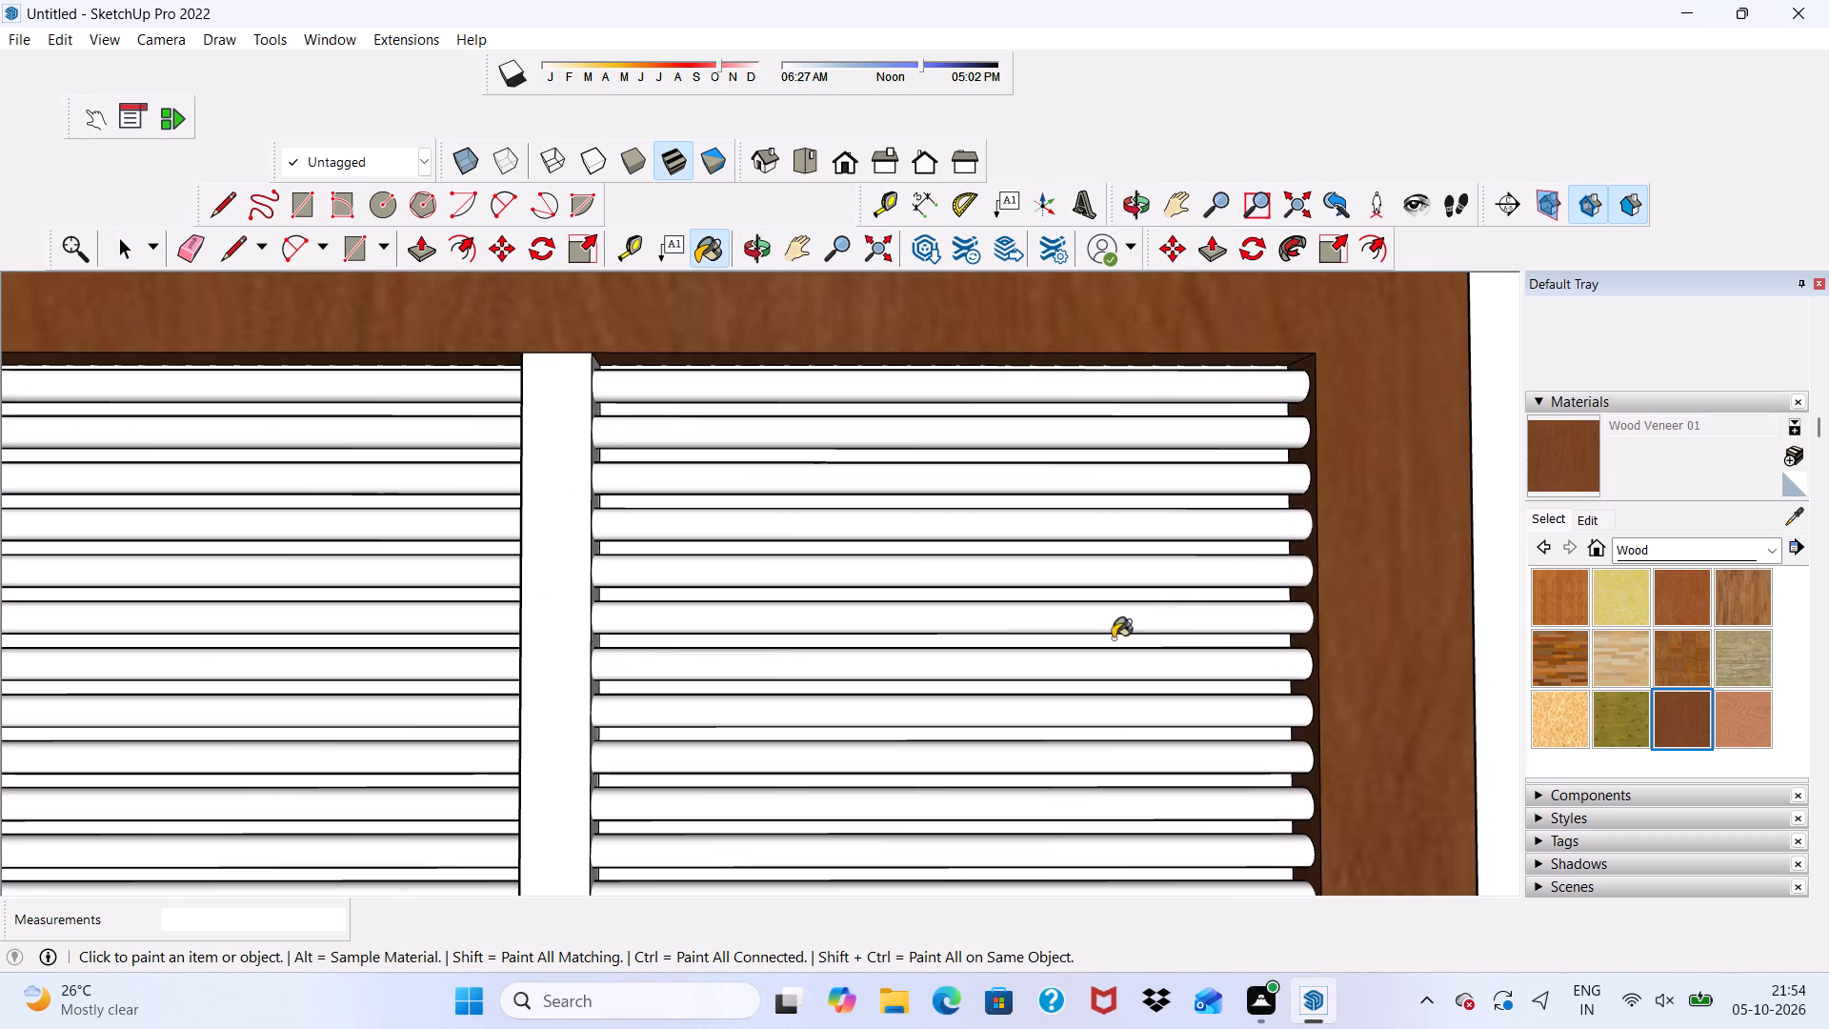
left_click(563, 622)
Paint both side faces of the balcony door's central mullion with Wood Veneer 01.
middle_click_drag(548, 636, 853, 678)
scroll(809, 673, "up", 3)
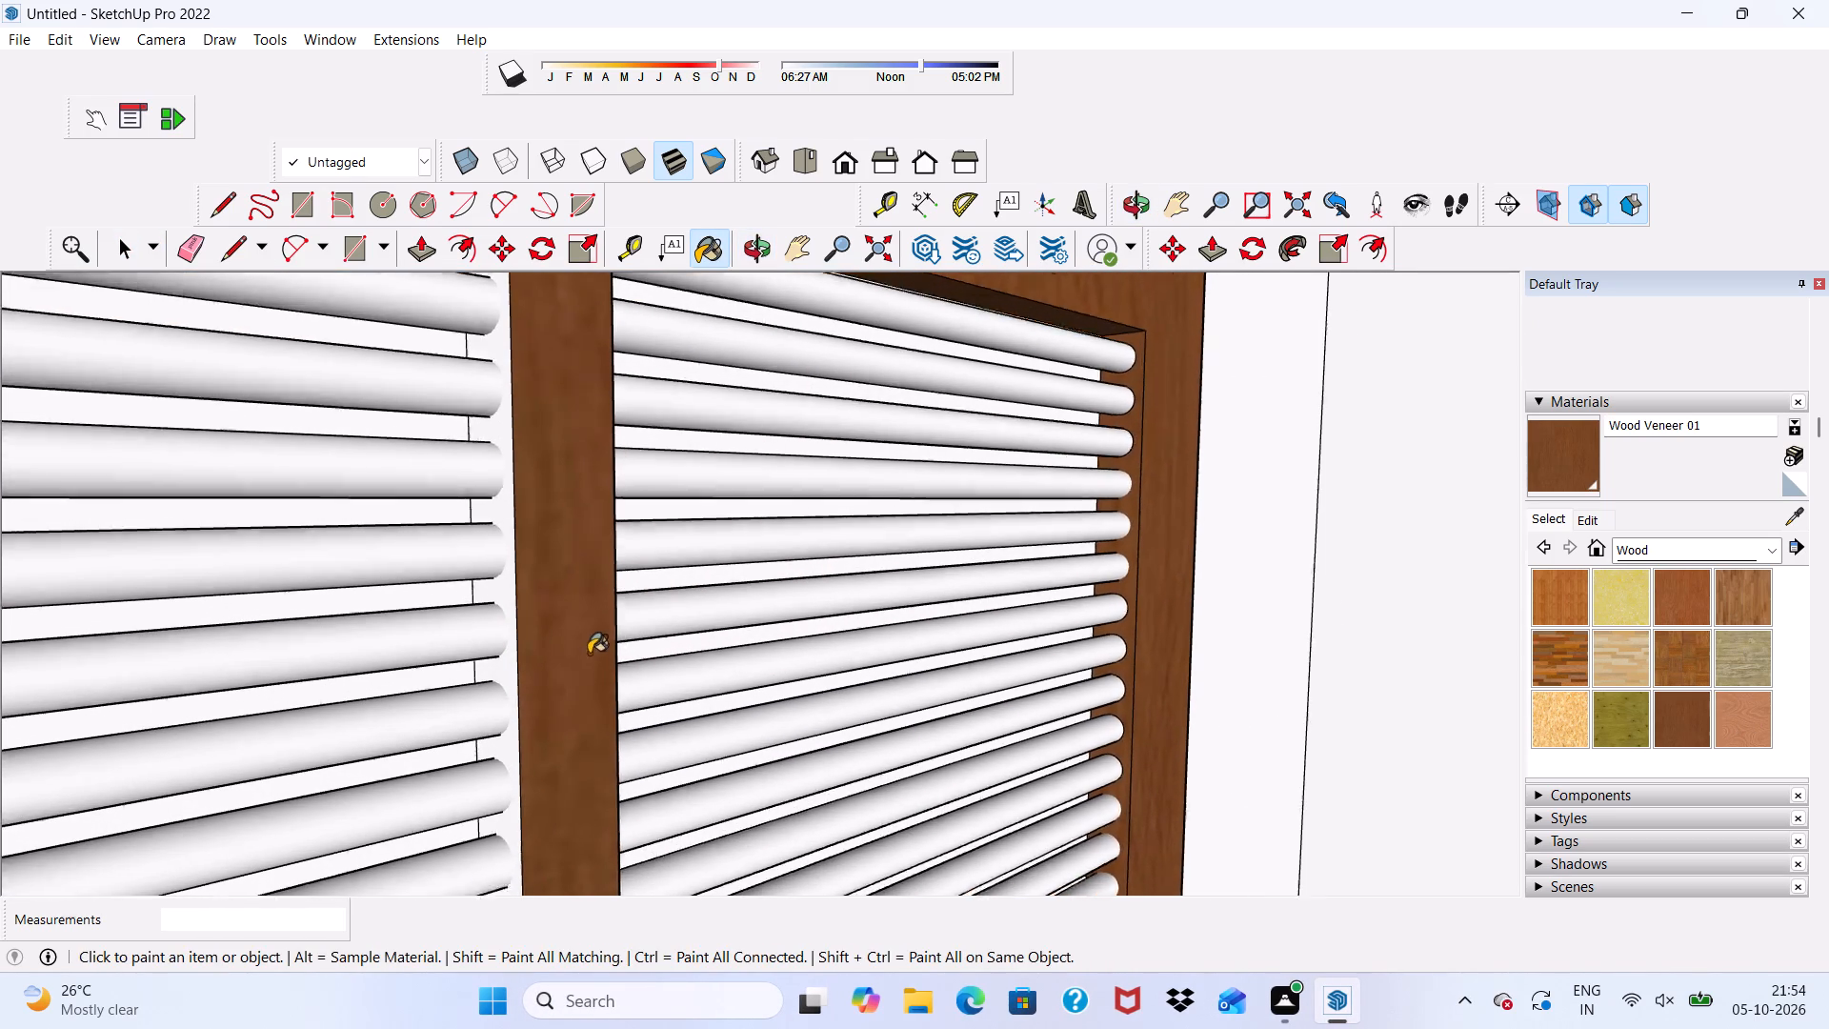
scroll(589, 654, "up", 1)
left_click(501, 681)
middle_click_drag(594, 680, 593, 685)
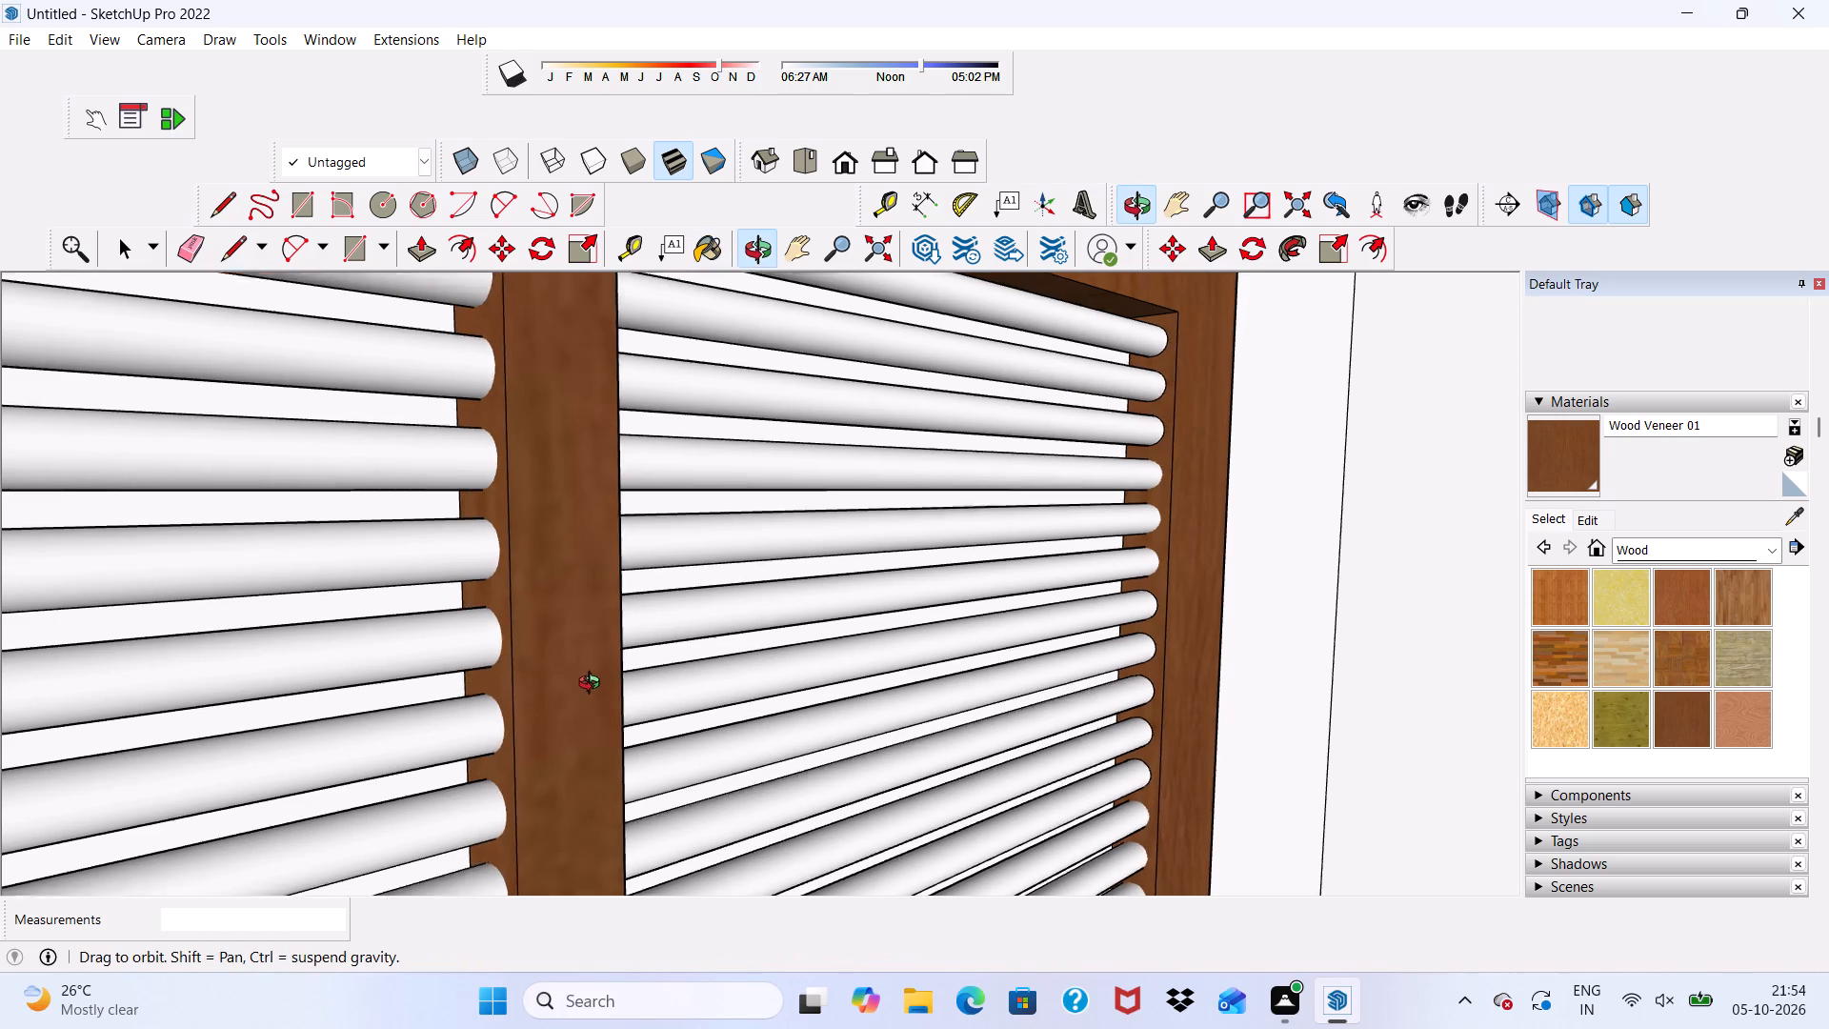
middle_click_drag(593, 685, 159, 723)
scroll(251, 610, "up", 4)
left_click(229, 550)
Paint the outer right side edge of the balcony door frame with Wood Veneer 01.
scroll(157, 569, "down", 7)
scroll(319, 584, "up", 1)
scroll(463, 533, "down", 14)
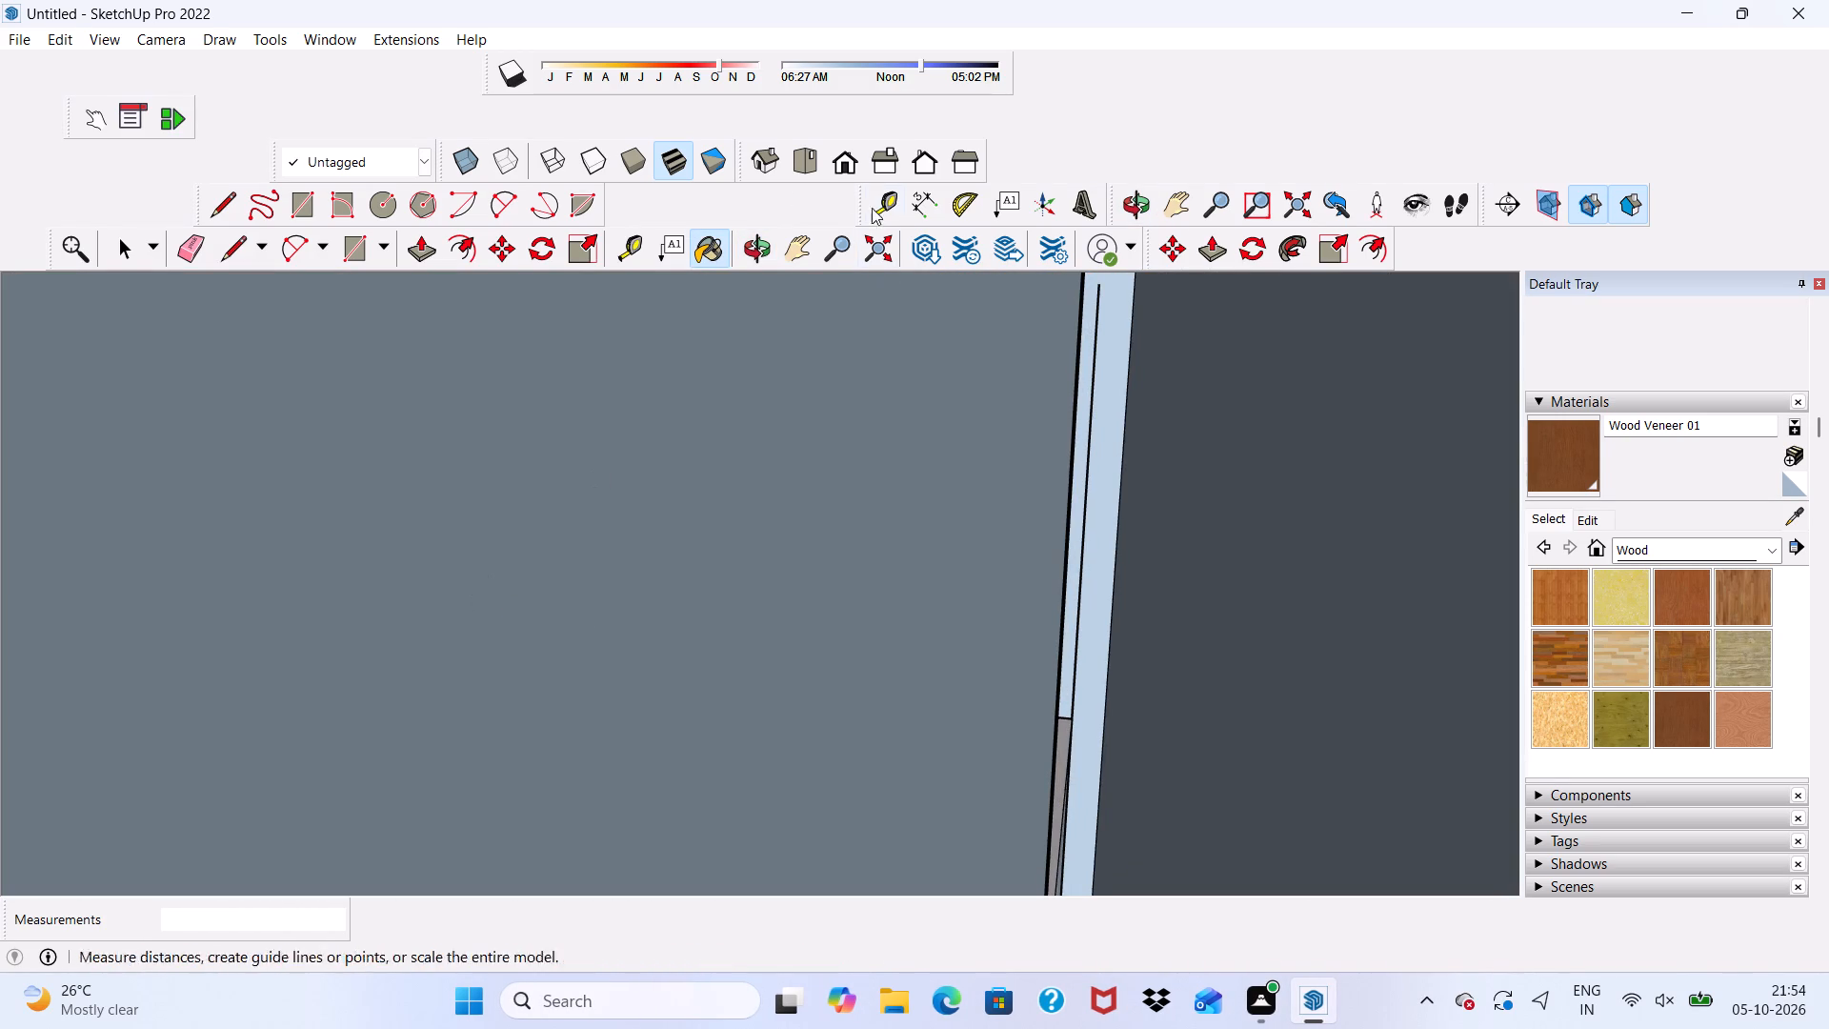
left_click(850, 163)
scroll(788, 373, "down", 1)
scroll(810, 415, "up", 1)
scroll(834, 444, "down", 3)
middle_click_drag(984, 508, 706, 555)
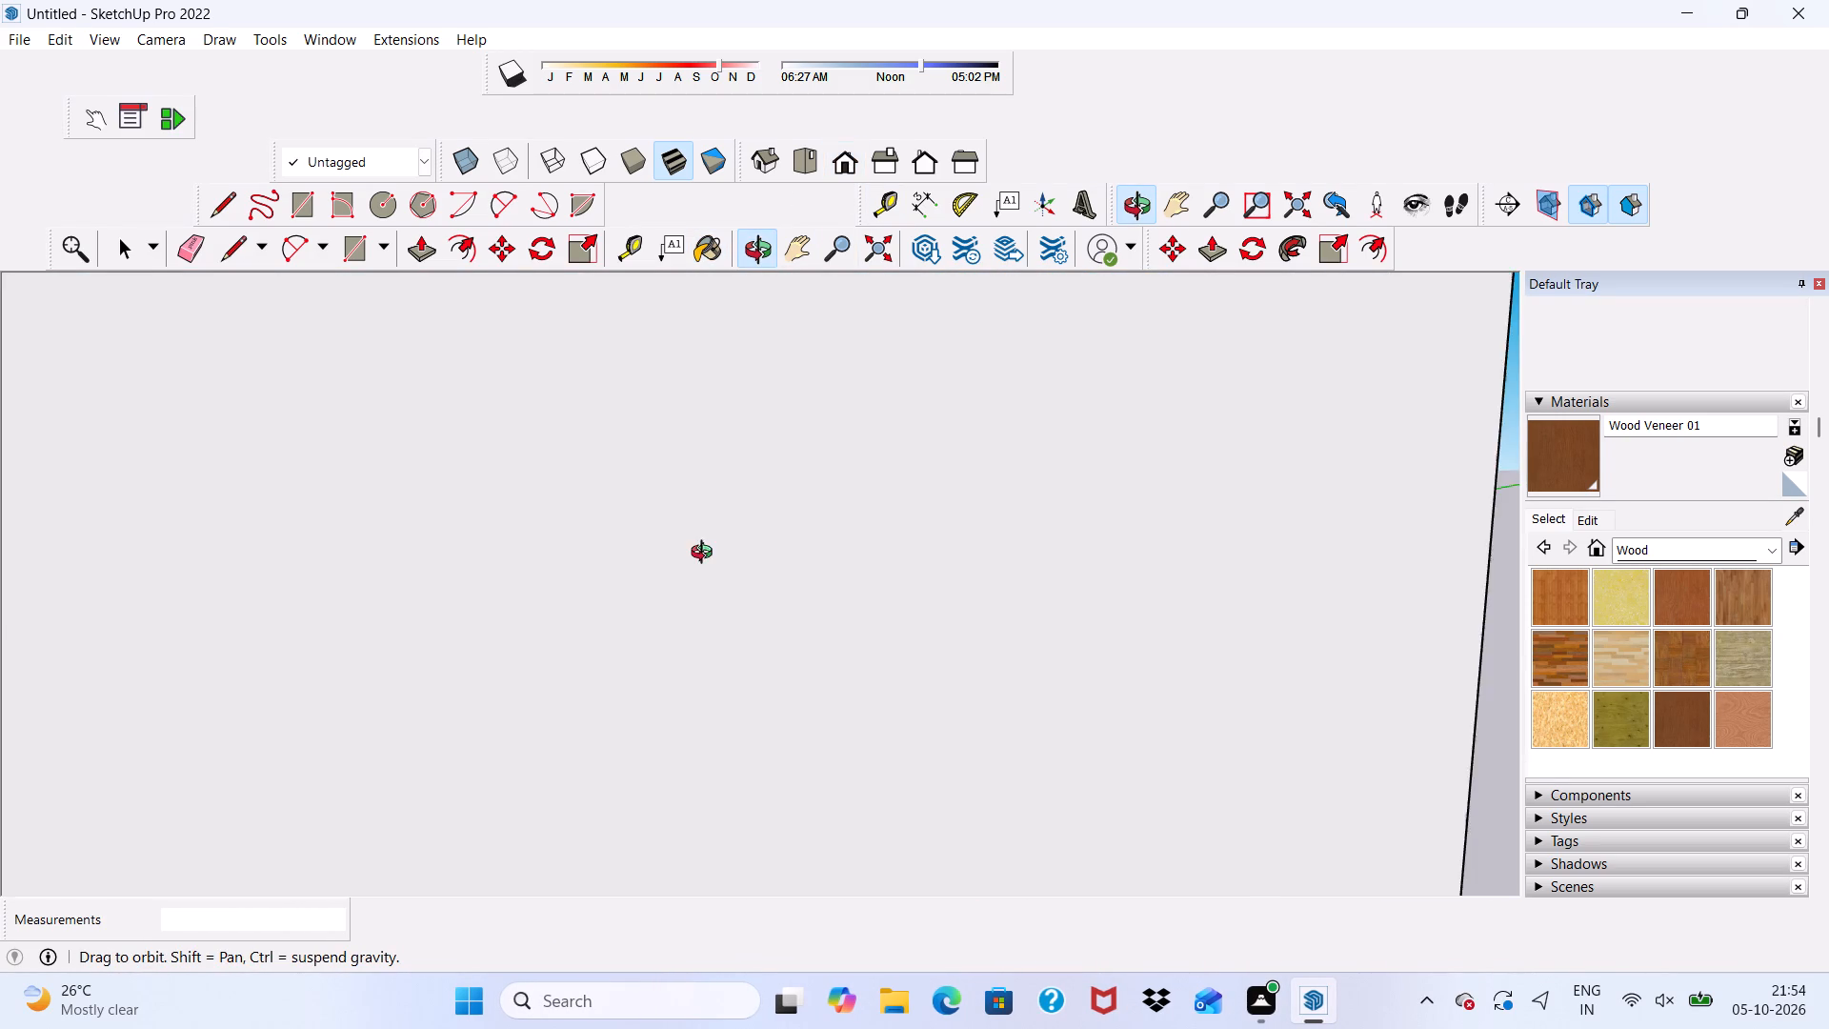
middle_click_drag(706, 555, 834, 519)
scroll(1034, 454, "up", 16)
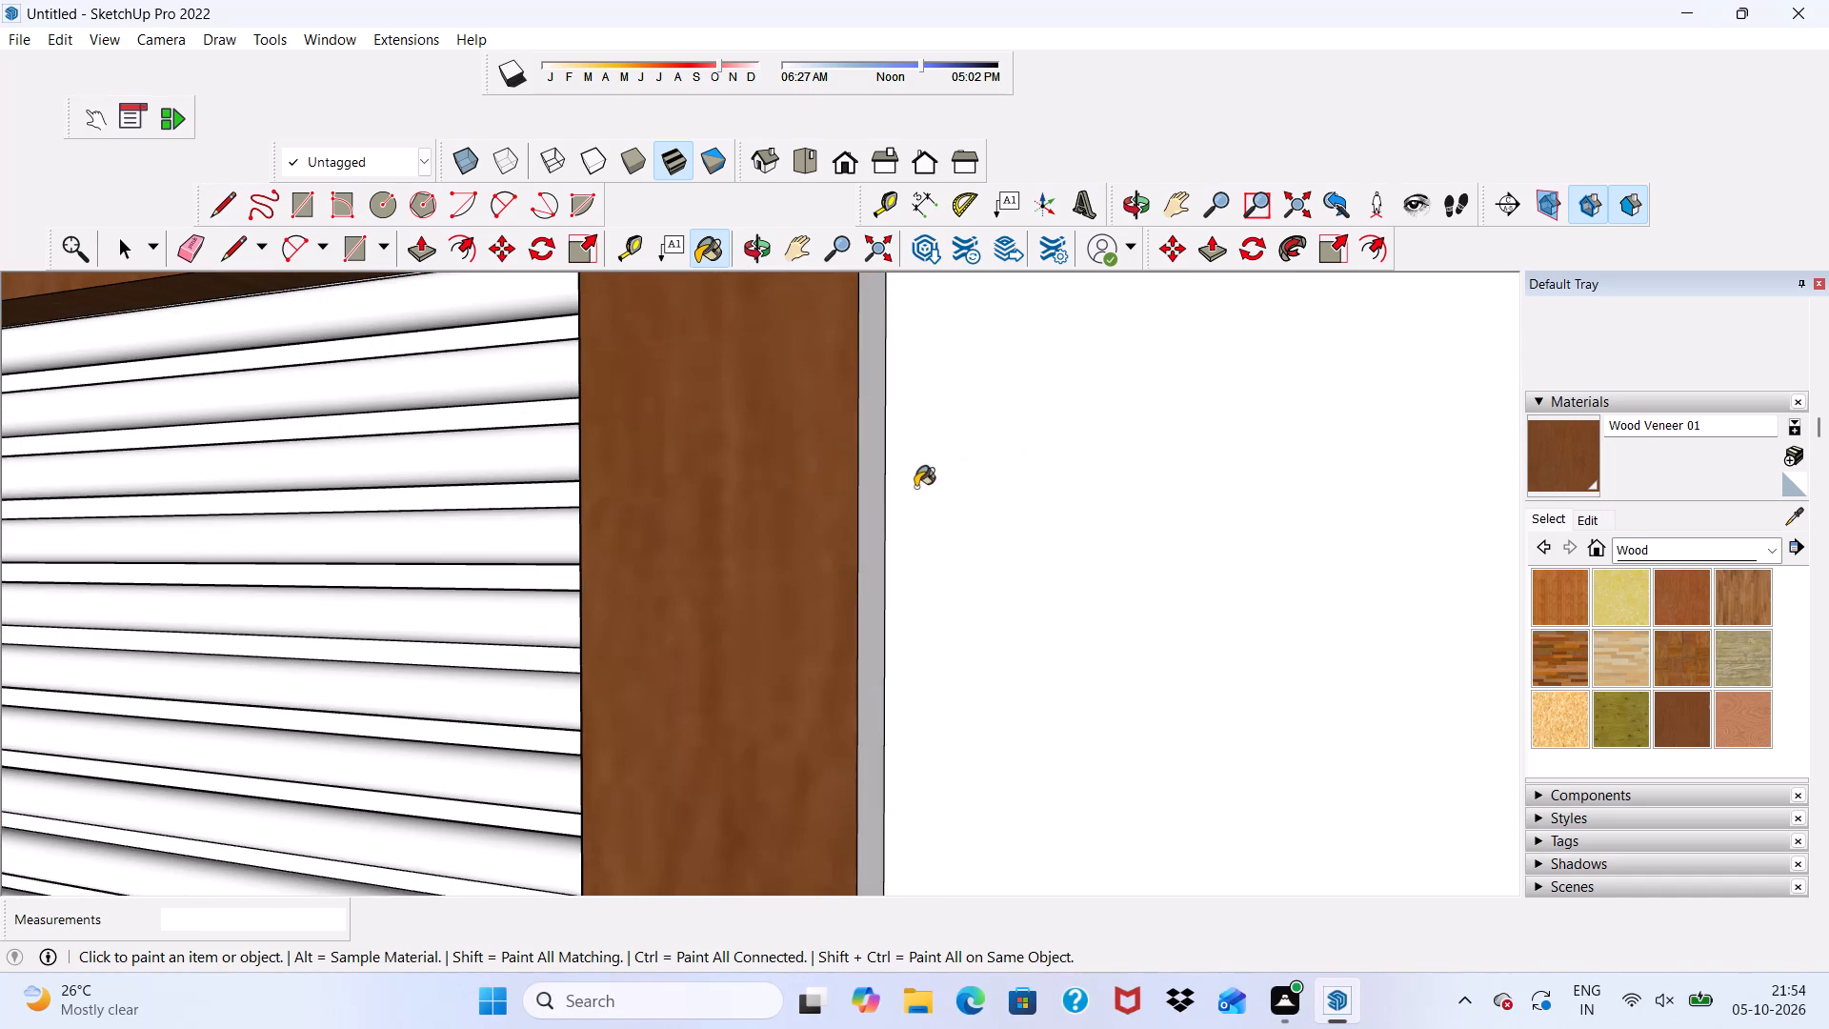
left_click(872, 524)
Paint the outer top edge of the balcony door frame with Wood Veneer 01.
scroll(872, 526, "down", 6)
scroll(876, 519, "up", 1)
scroll(876, 519, "down", 2)
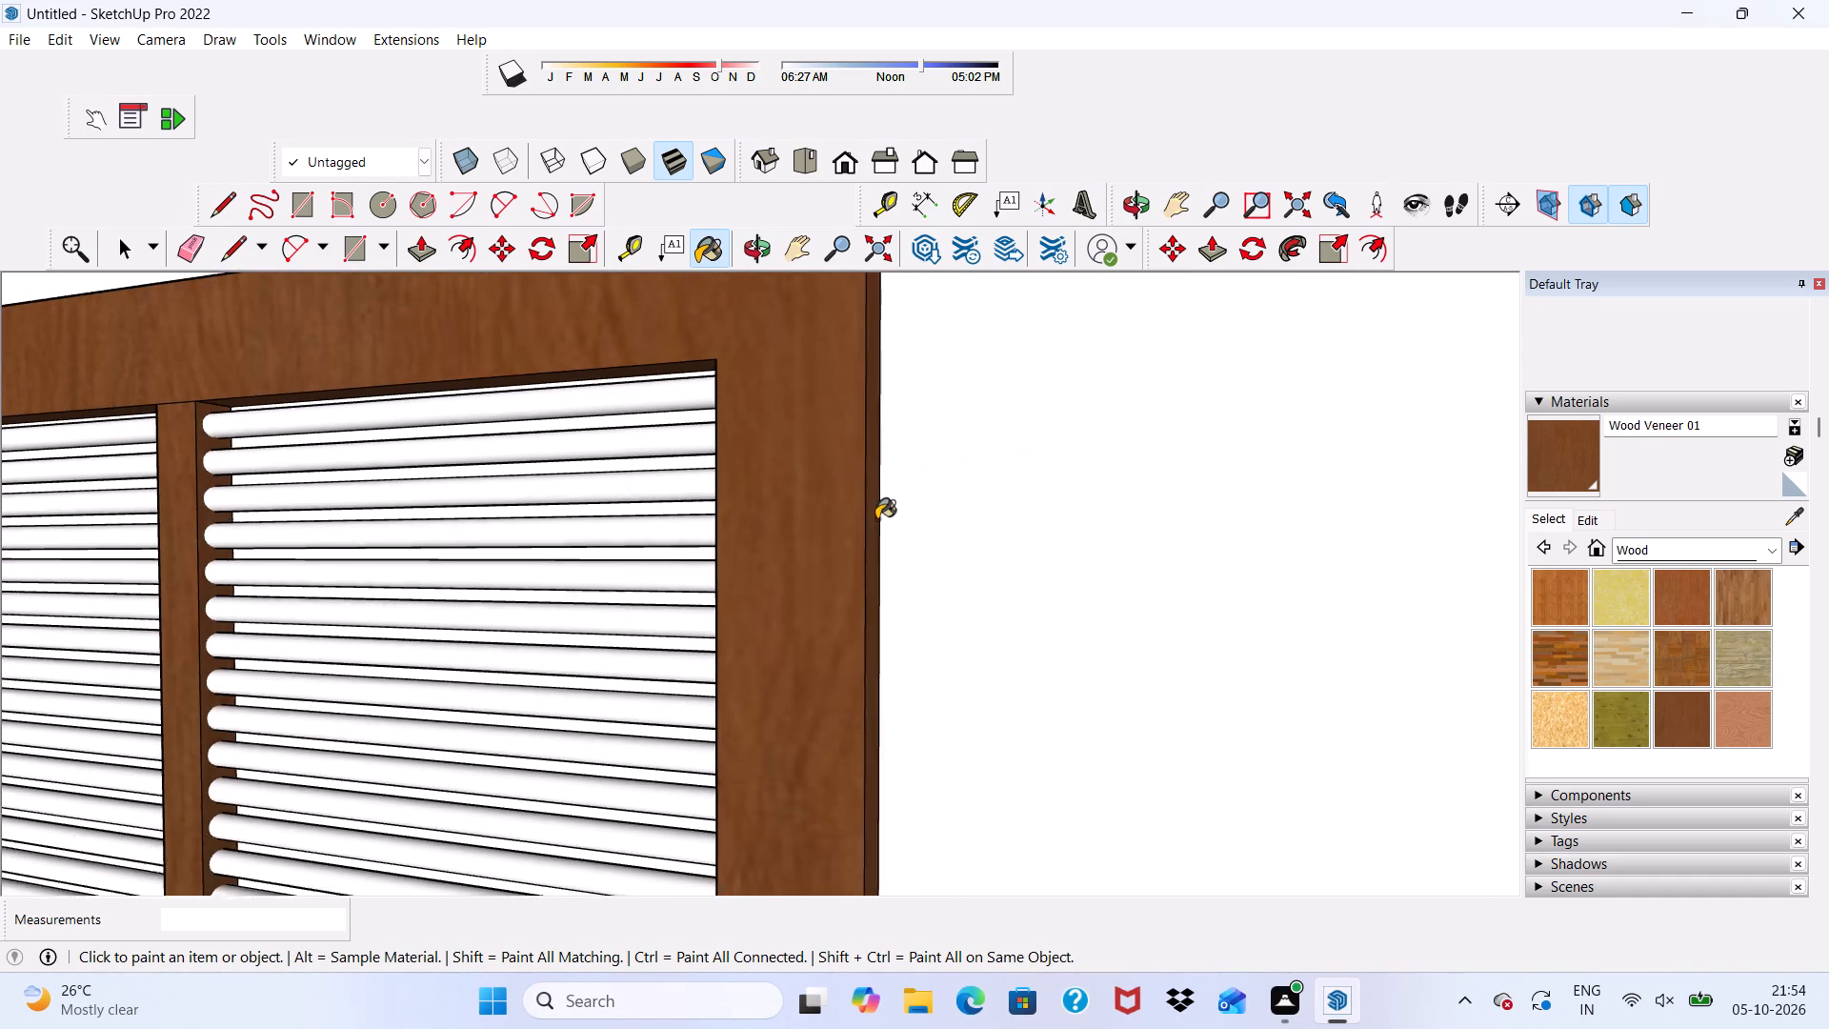
scroll(876, 519, "down", 8)
scroll(807, 464, "down", 2)
middle_click_drag(804, 459, 779, 581)
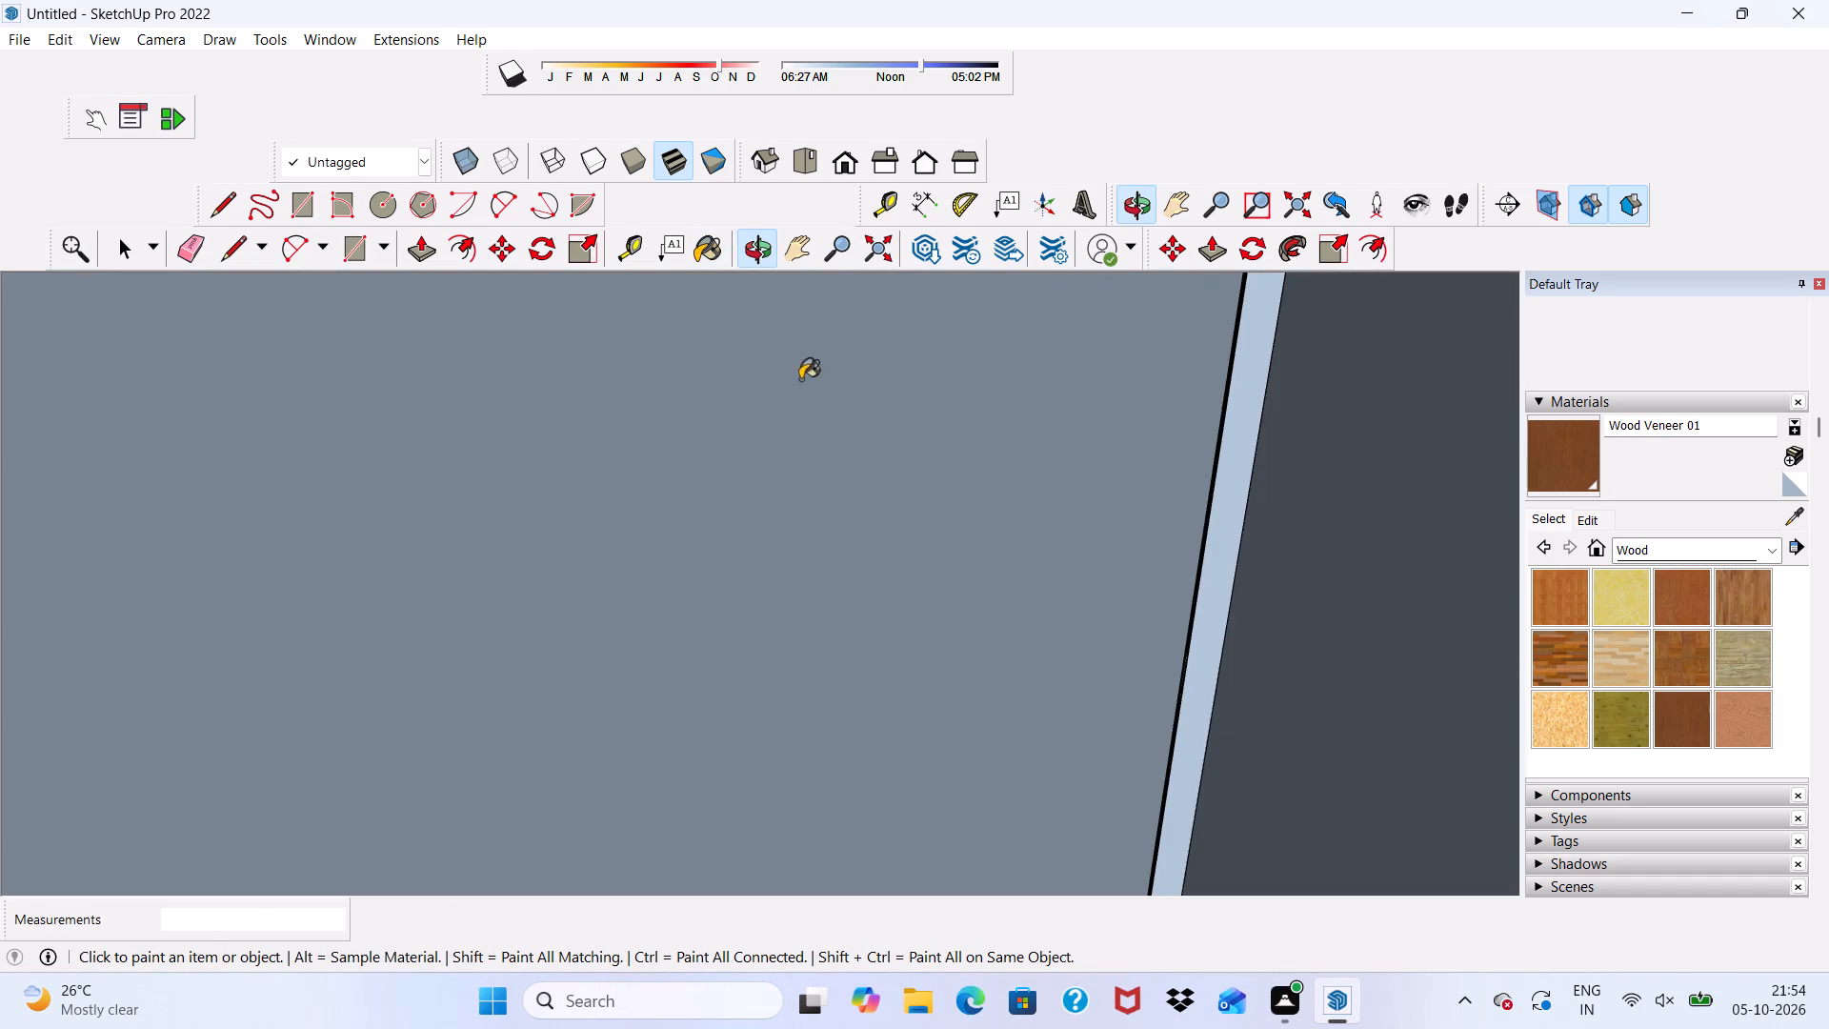
scroll(791, 342, "up", 2)
left_click(845, 161)
scroll(871, 454, "down", 4)
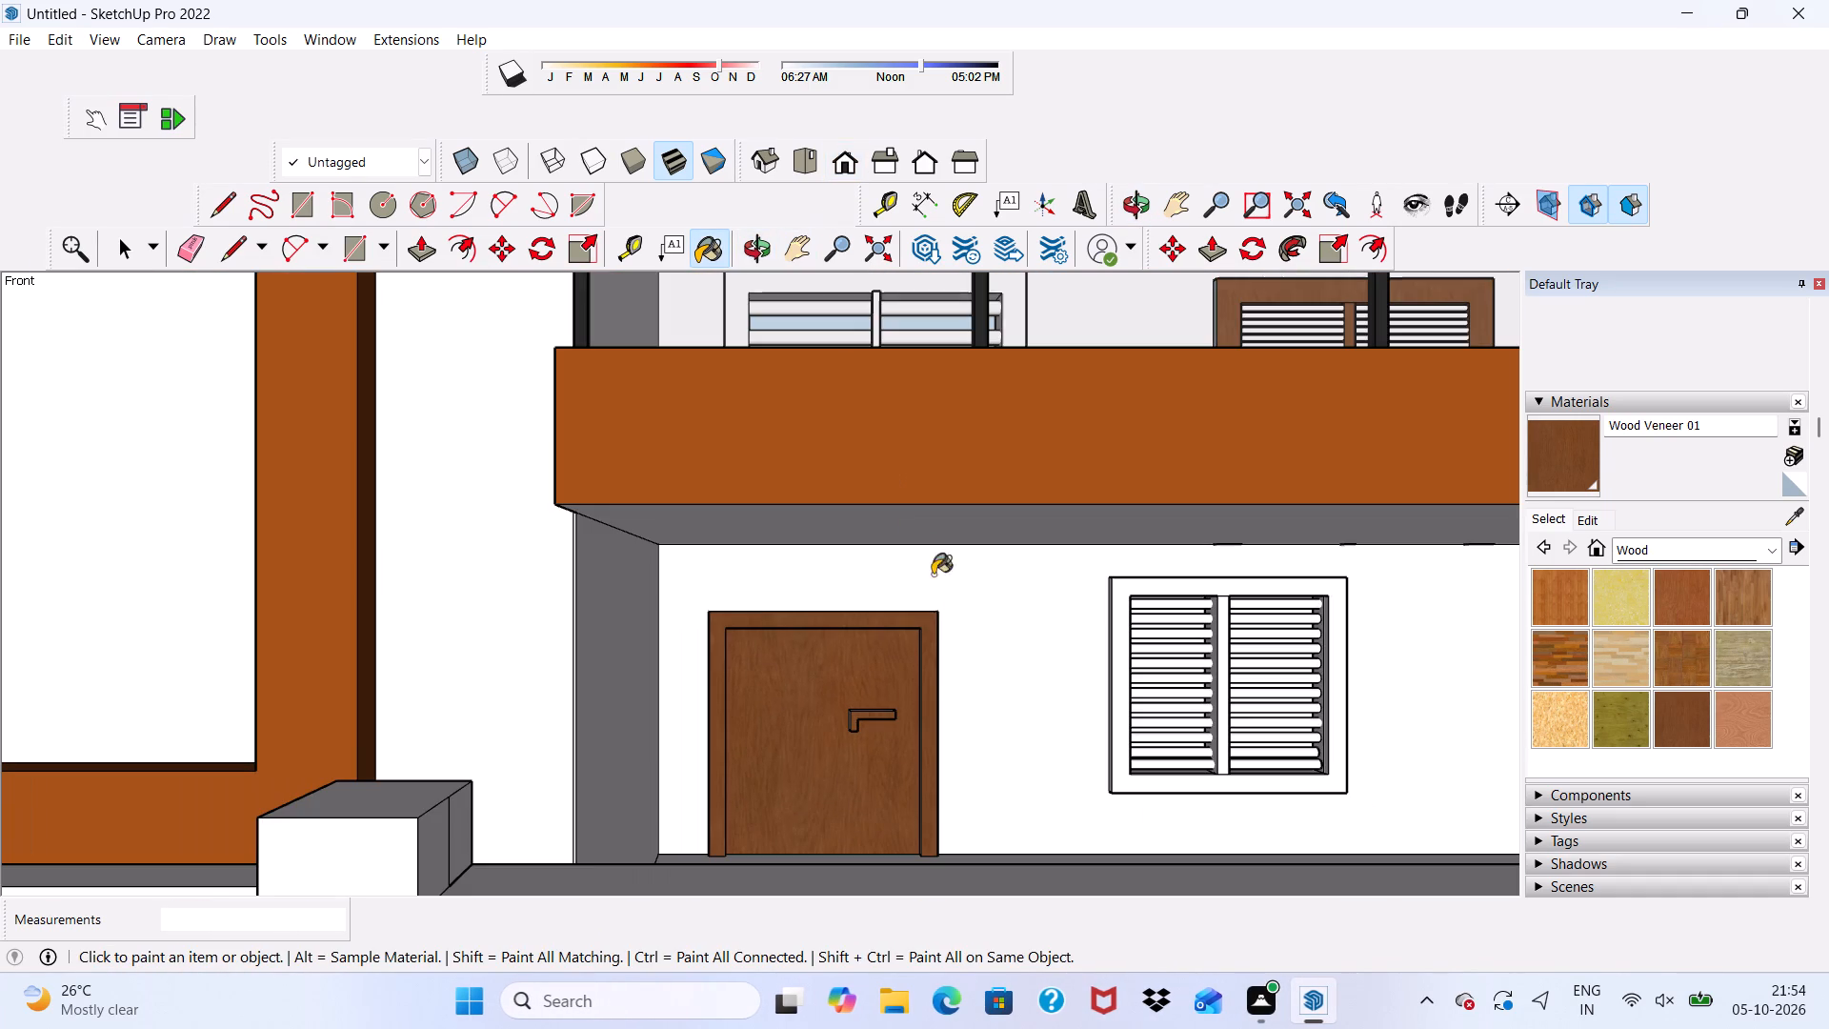
scroll(933, 575, "down", 2)
scroll(1246, 298, "up", 6)
scroll(1154, 350, "down", 7)
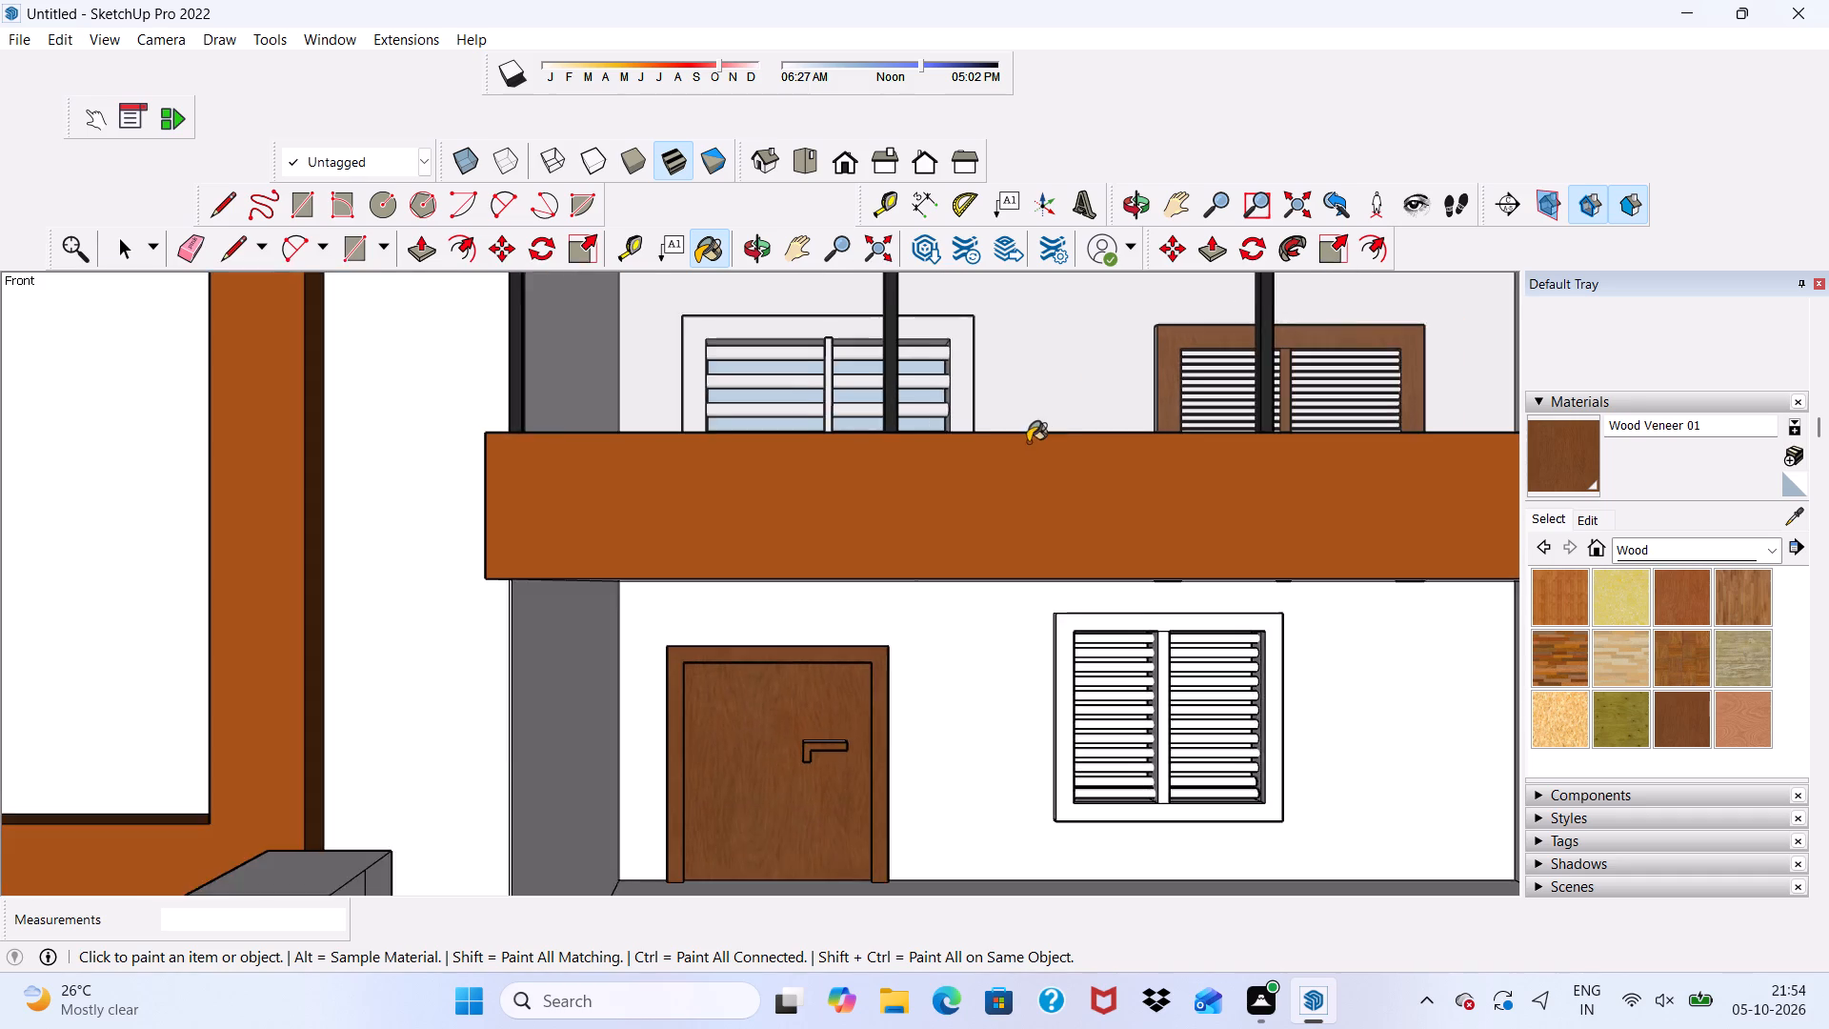
scroll(1028, 442, "down", 9)
scroll(1138, 389, "up", 7)
scroll(1138, 389, "down", 1)
middle_click_drag(1138, 386, 1110, 506)
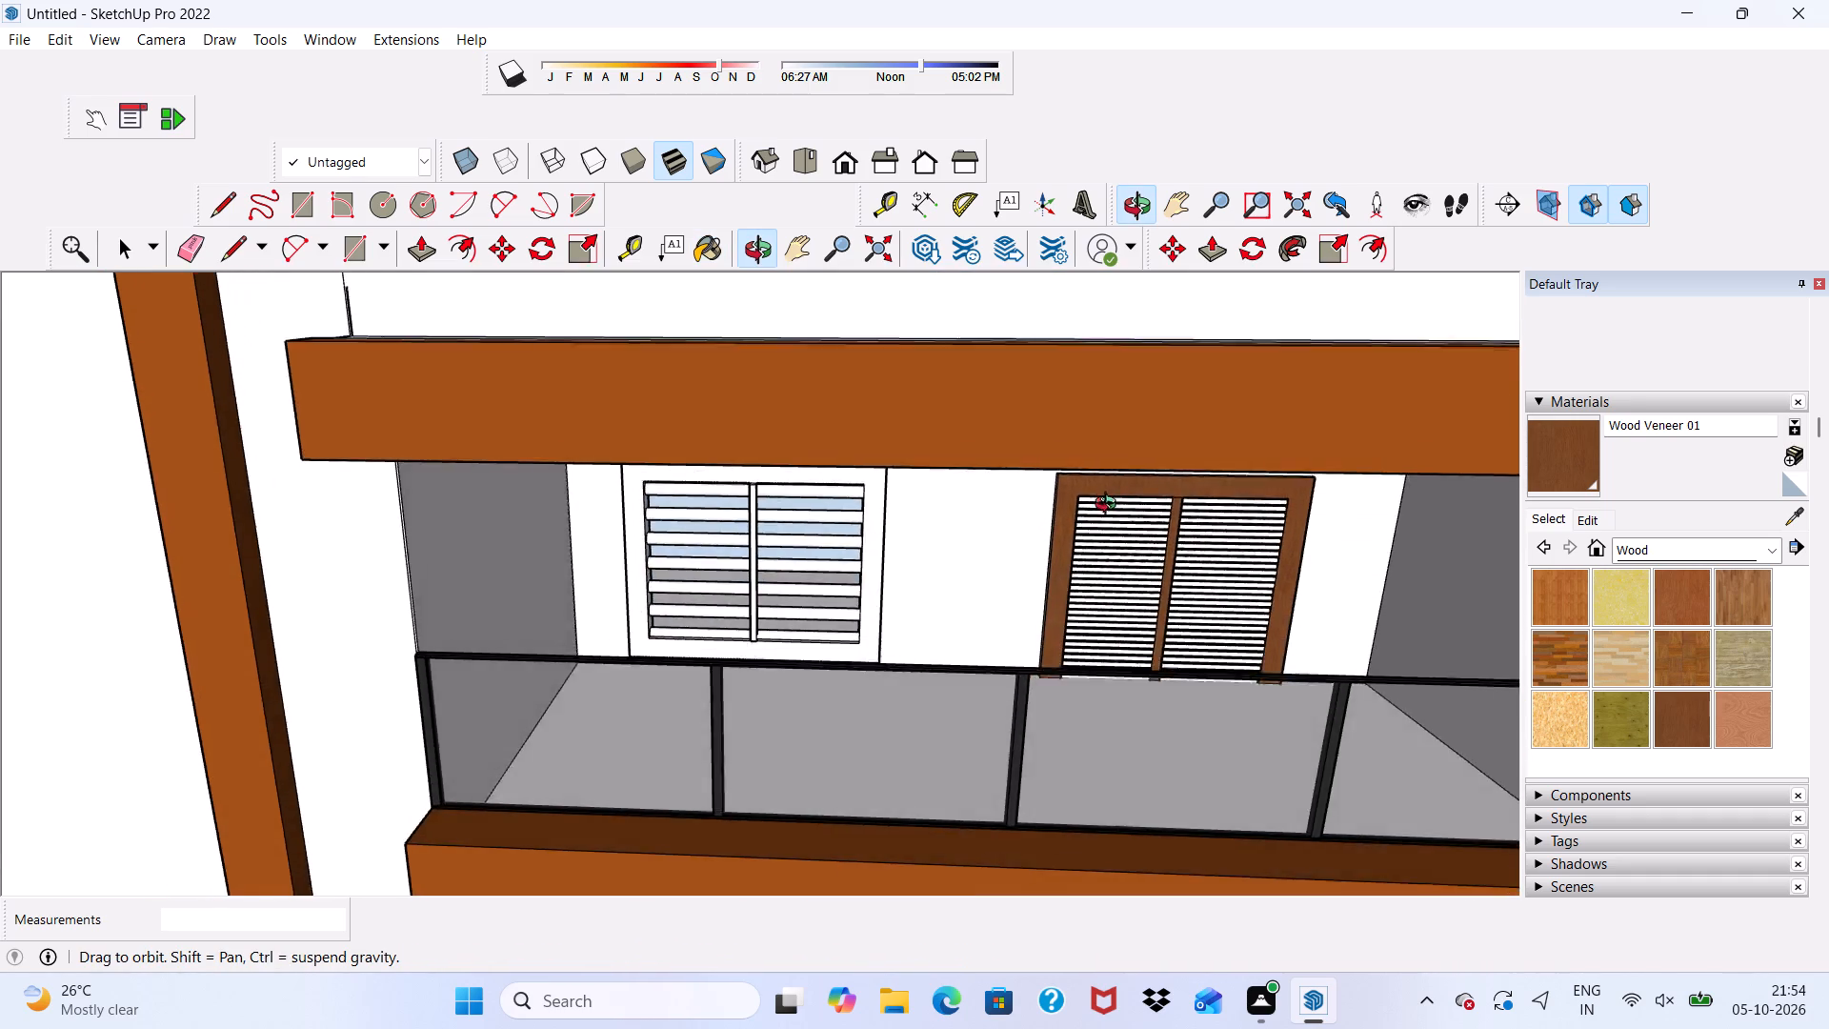
middle_click_drag(1110, 506, 1100, 512)
scroll(1100, 512, "up", 20)
scroll(1100, 512, "up", 2)
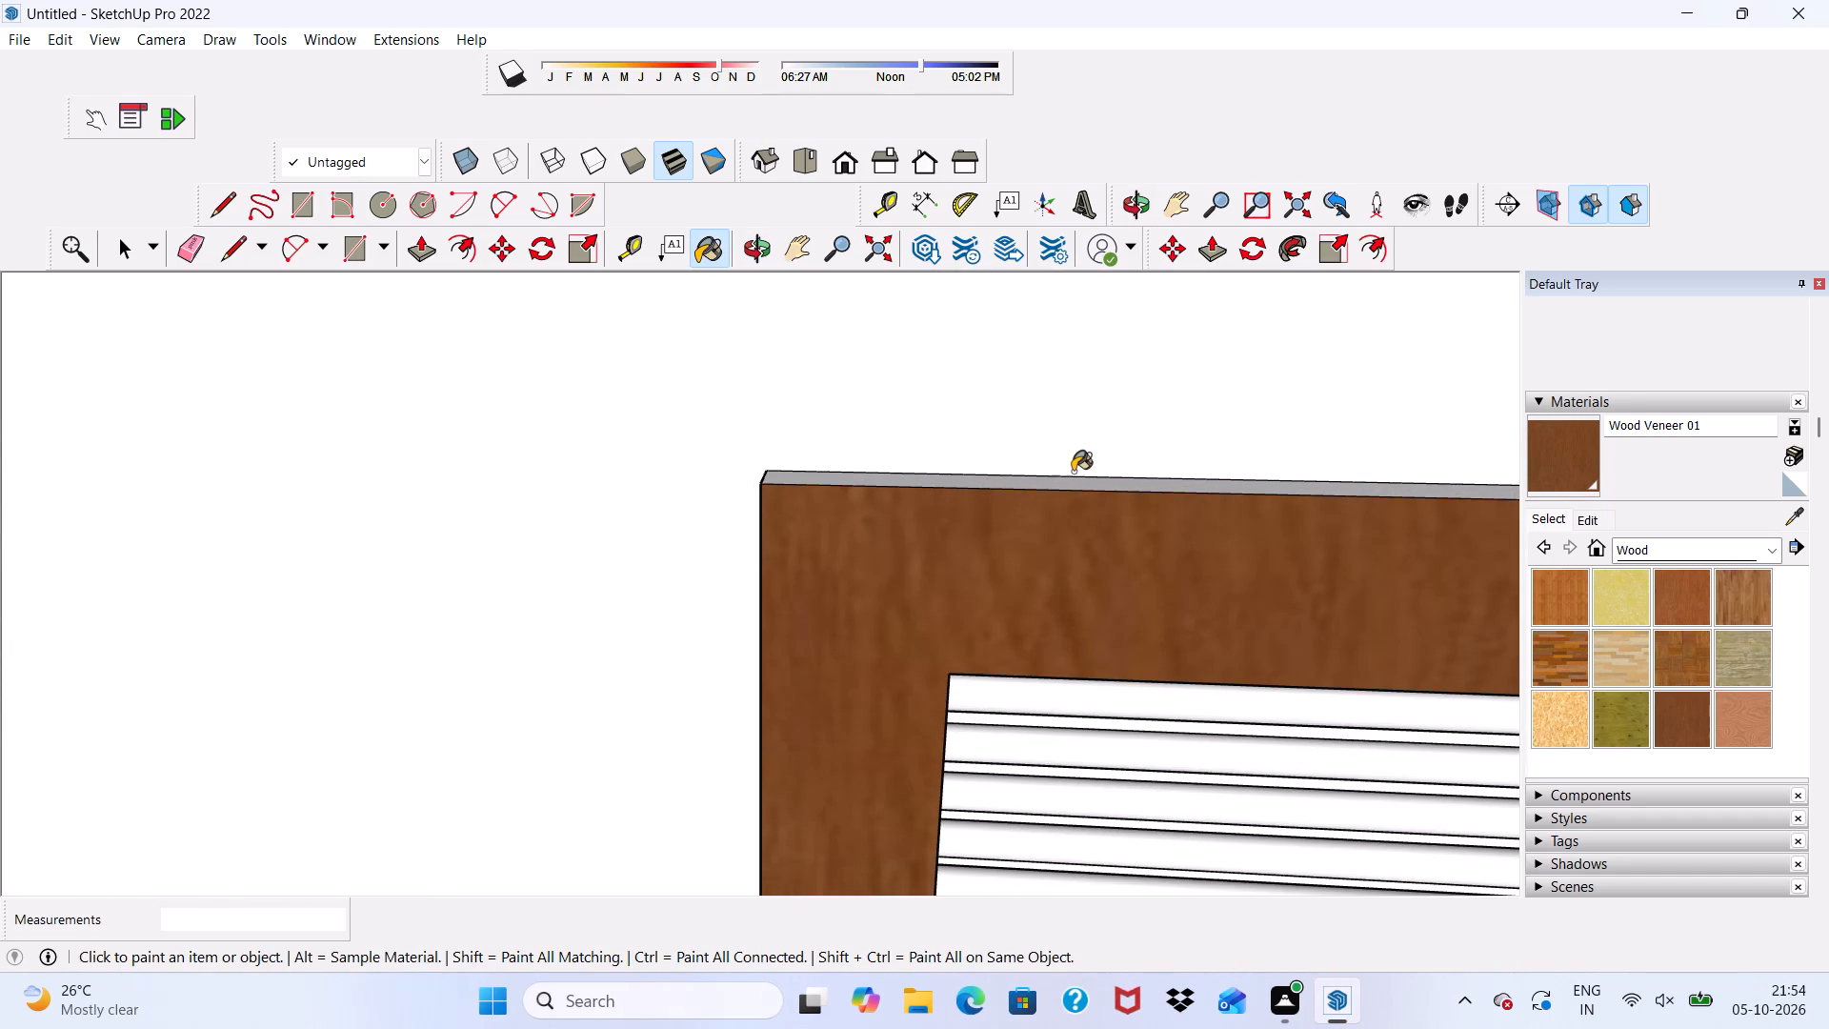
left_click(1068, 480)
Paint the outer left side edge of the balcony door frame with Wood Veneer 01.
scroll(1064, 487, "down", 5)
middle_click_drag(914, 529, 1064, 429)
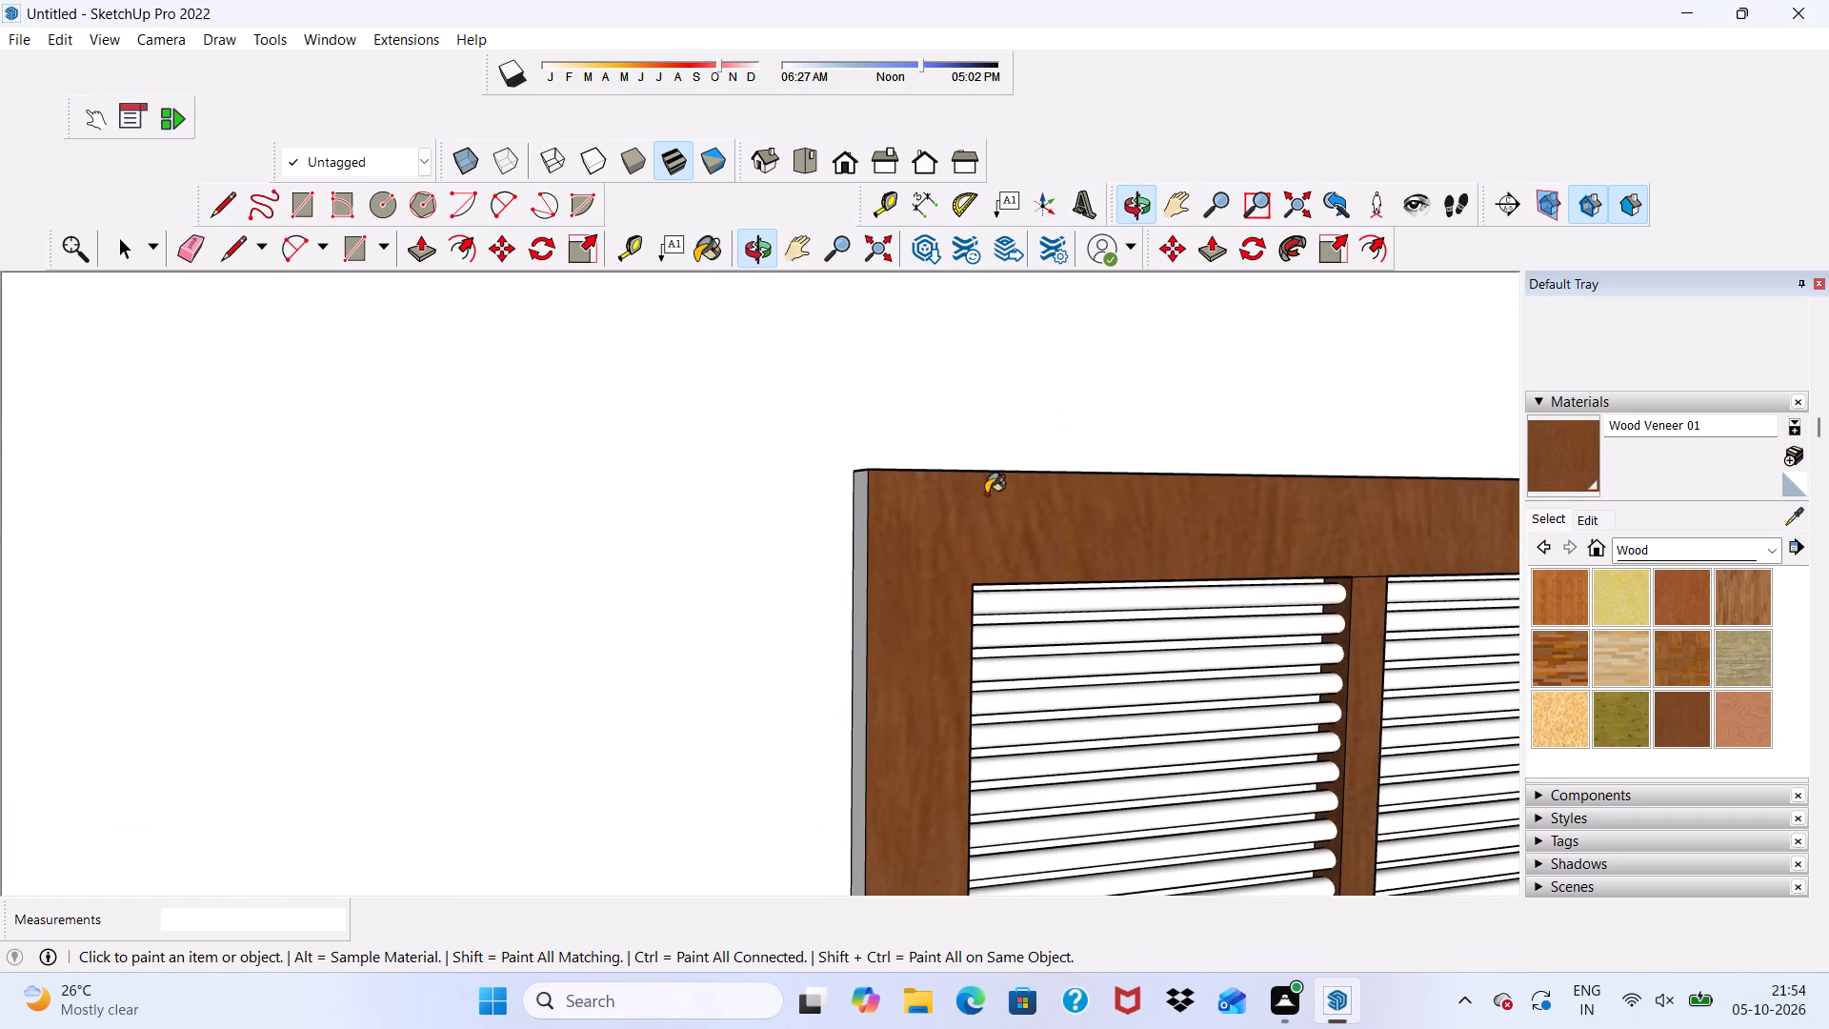
scroll(912, 514, "up", 5)
left_click(829, 569)
Examine the balcony facade around the painted louvred door and the neighbouring window.
scroll(834, 562, "down", 4)
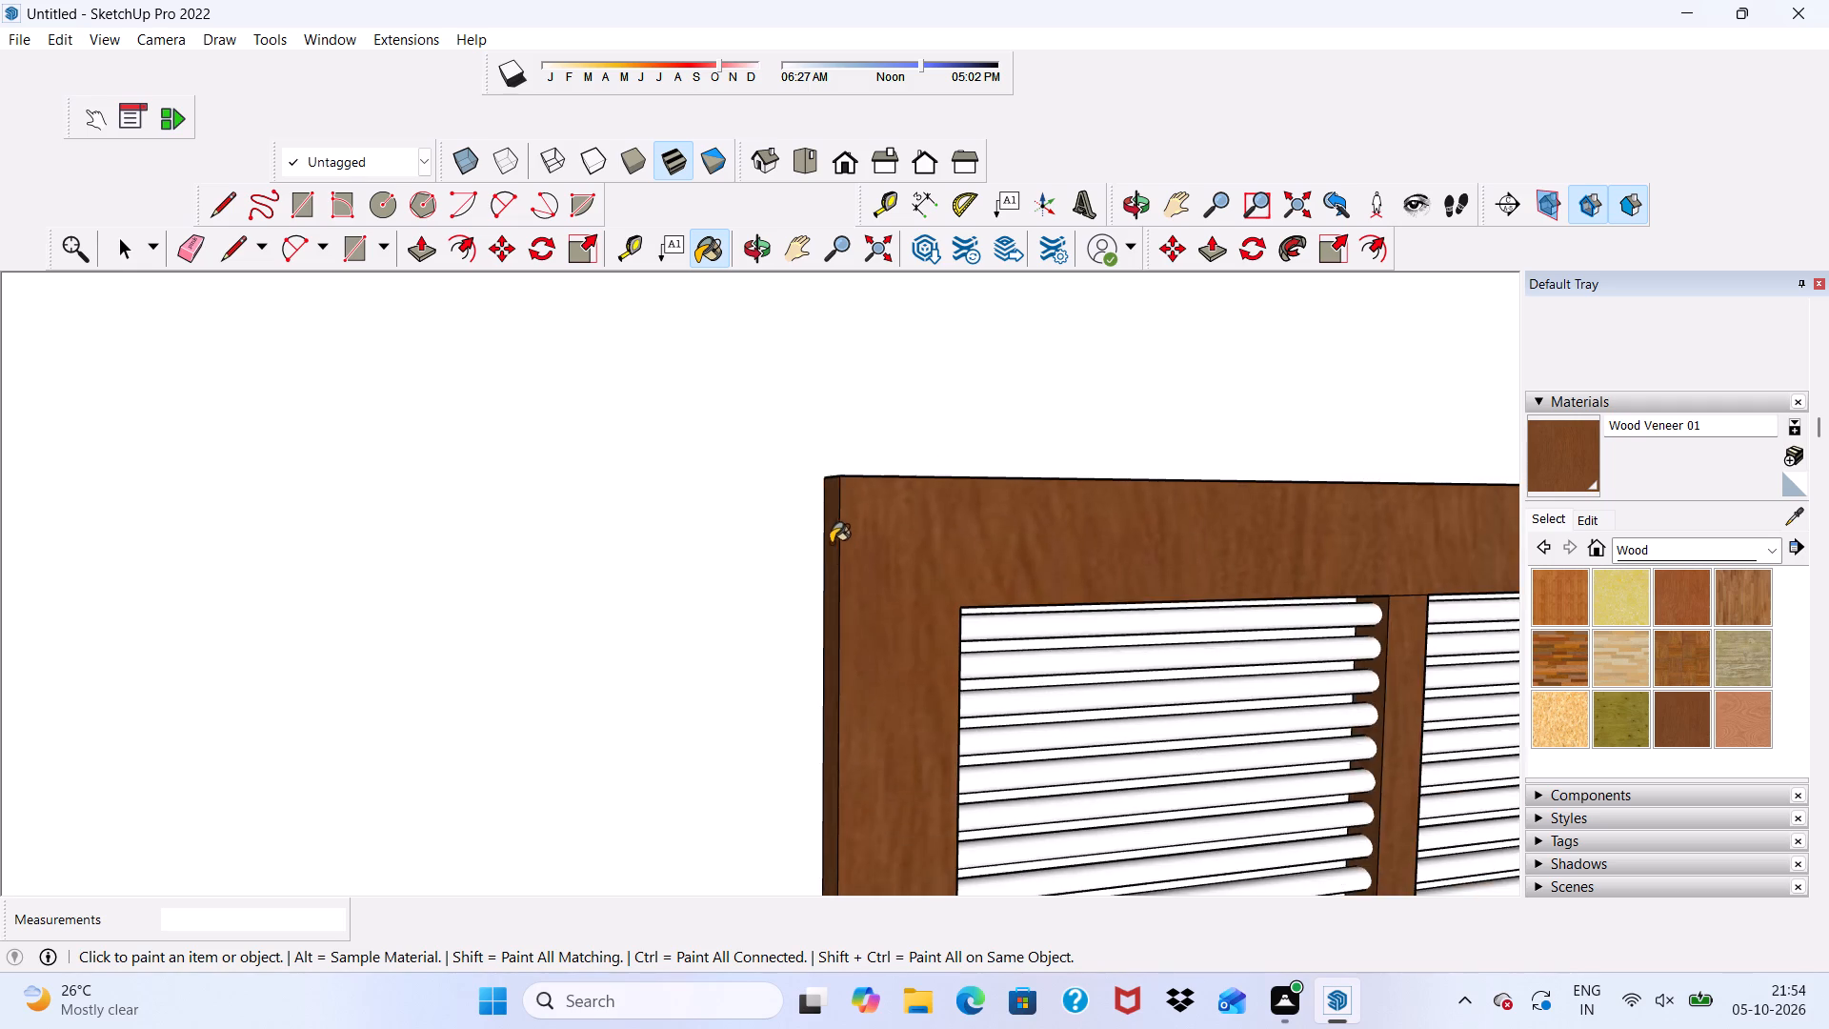
scroll(737, 508, "down", 20)
scroll(737, 508, "down", 1)
middle_click_drag(943, 530, 813, 474)
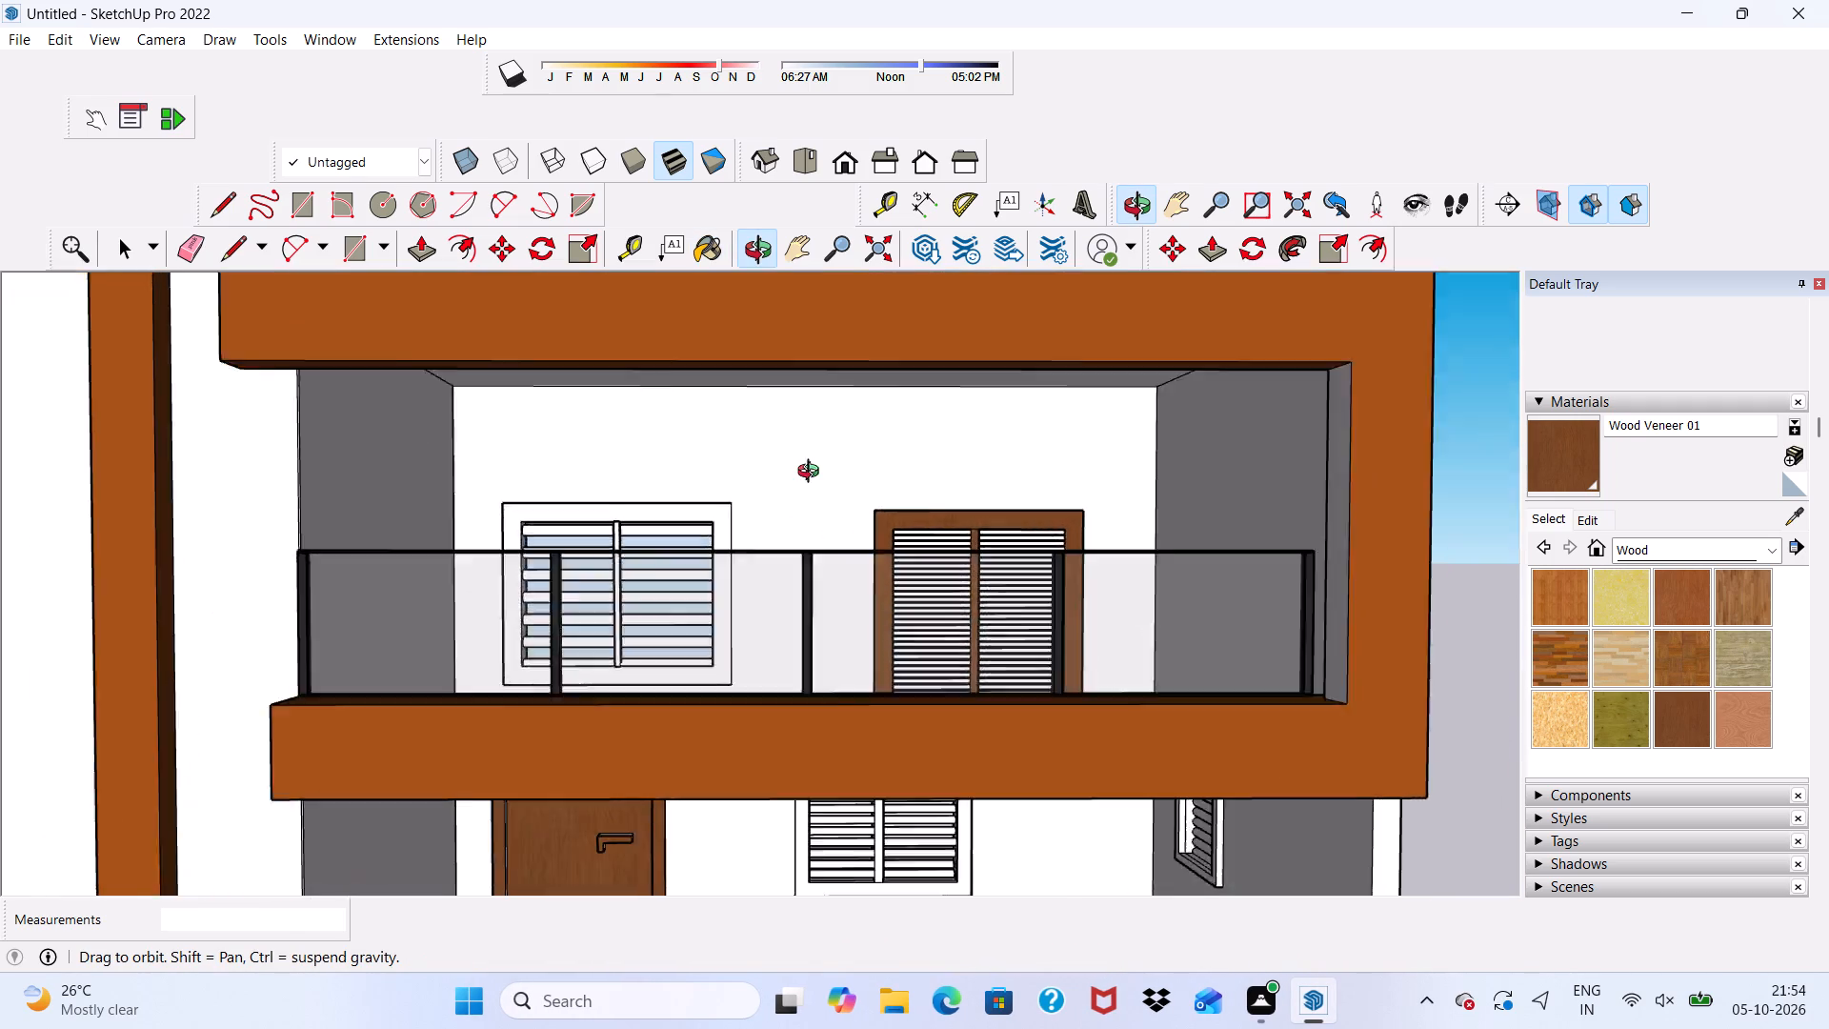
middle_click_drag(813, 474, 804, 504)
middle_click(804, 504)
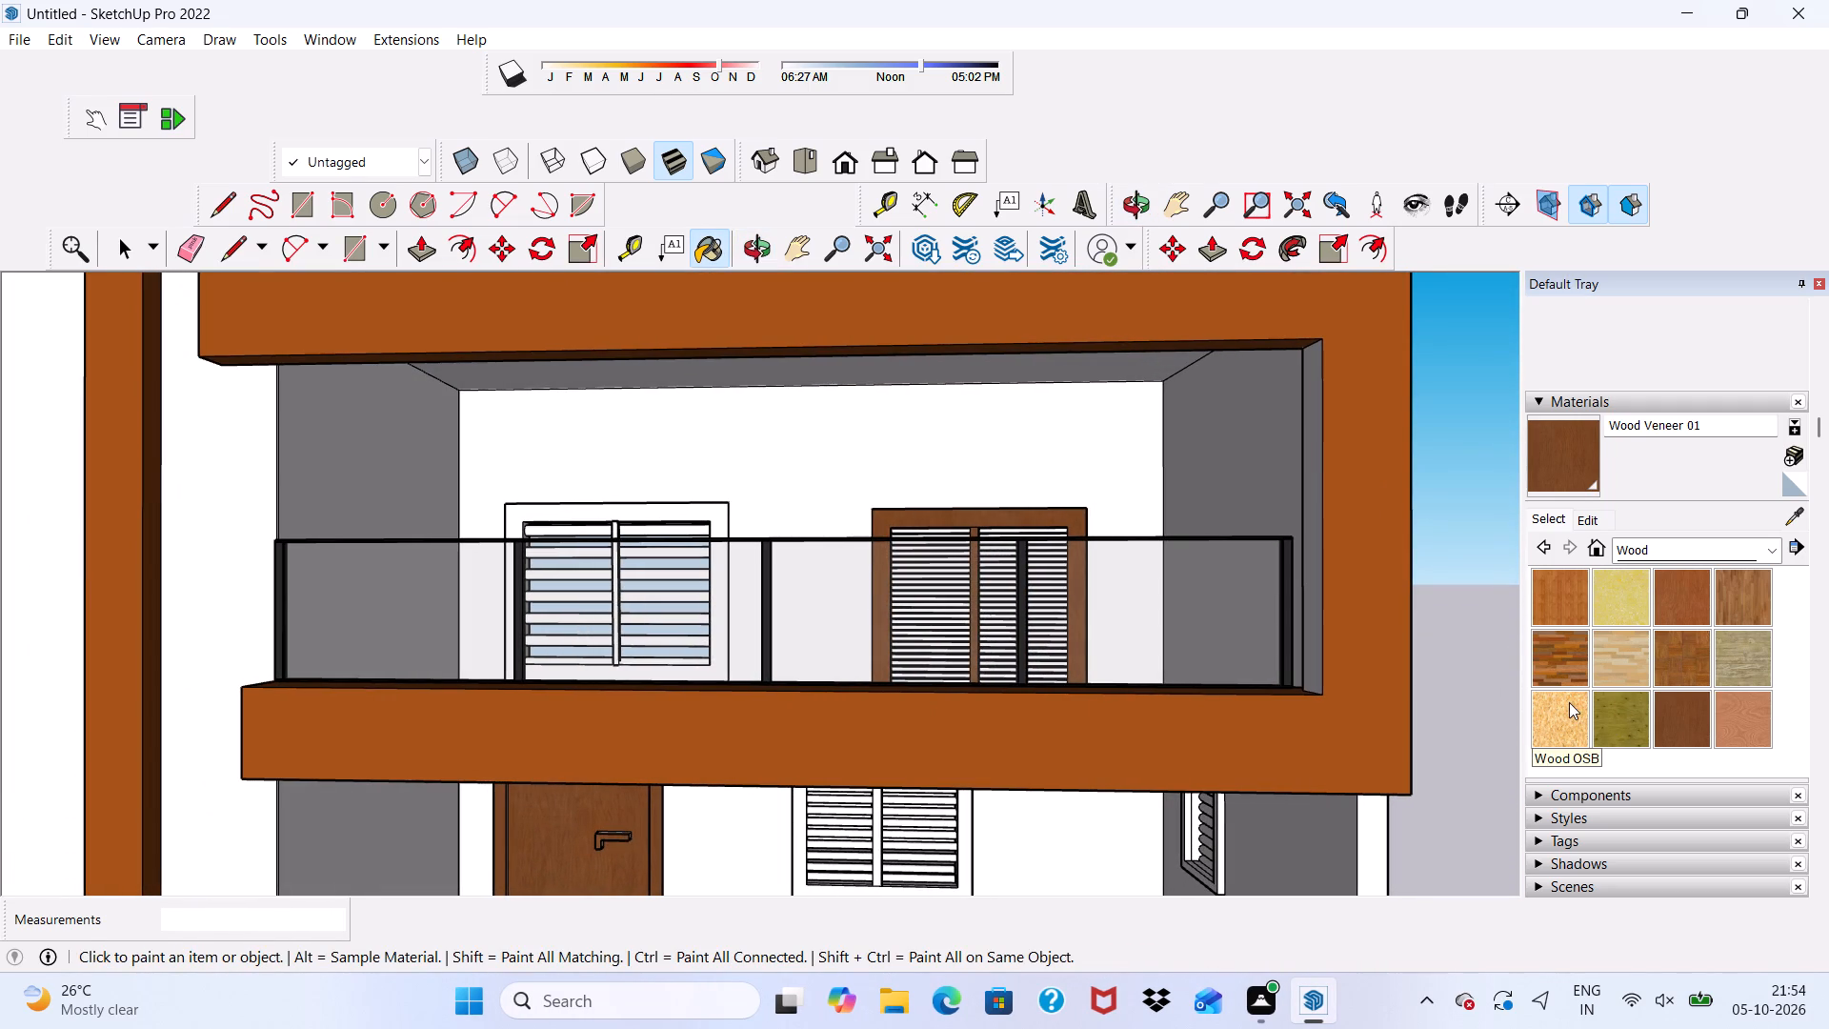
scroll(1609, 620, "up", 5)
scroll(1612, 613, "down", 2)
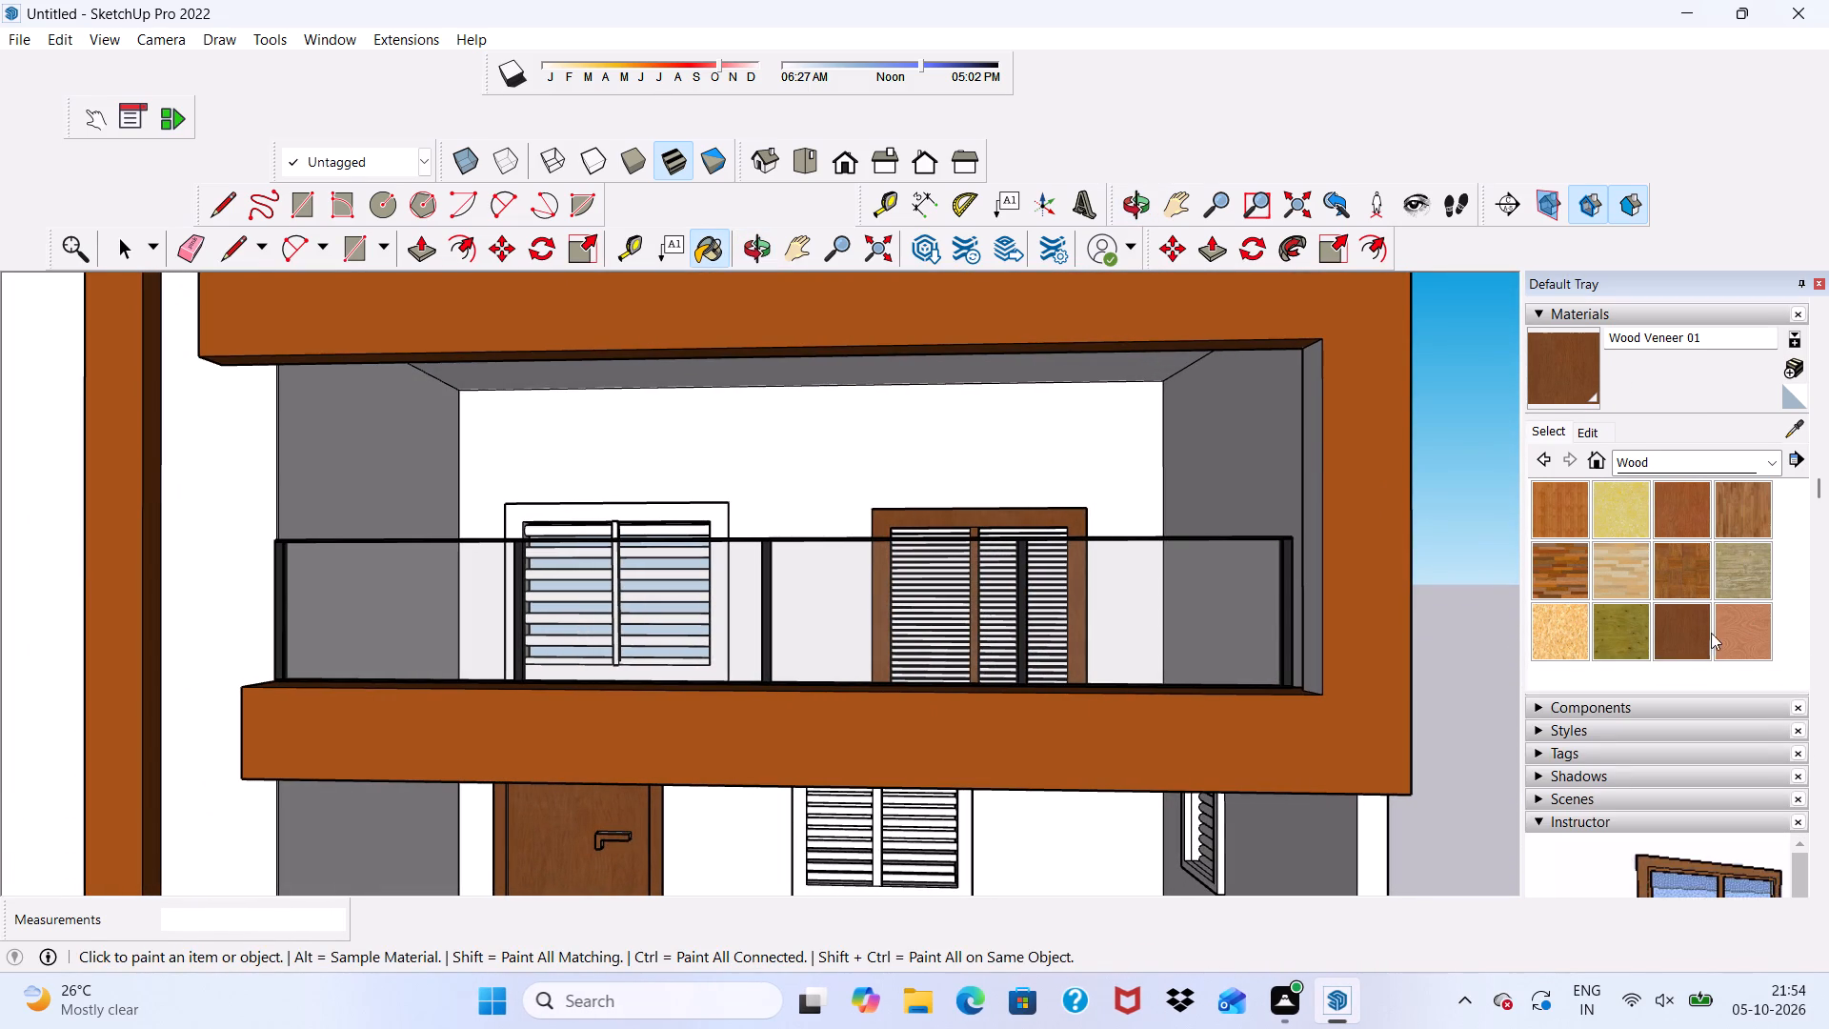
scroll(1059, 532, "up", 5)
scroll(939, 542, "down", 8)
scroll(936, 574, "up", 1)
scroll(944, 572, "down", 4)
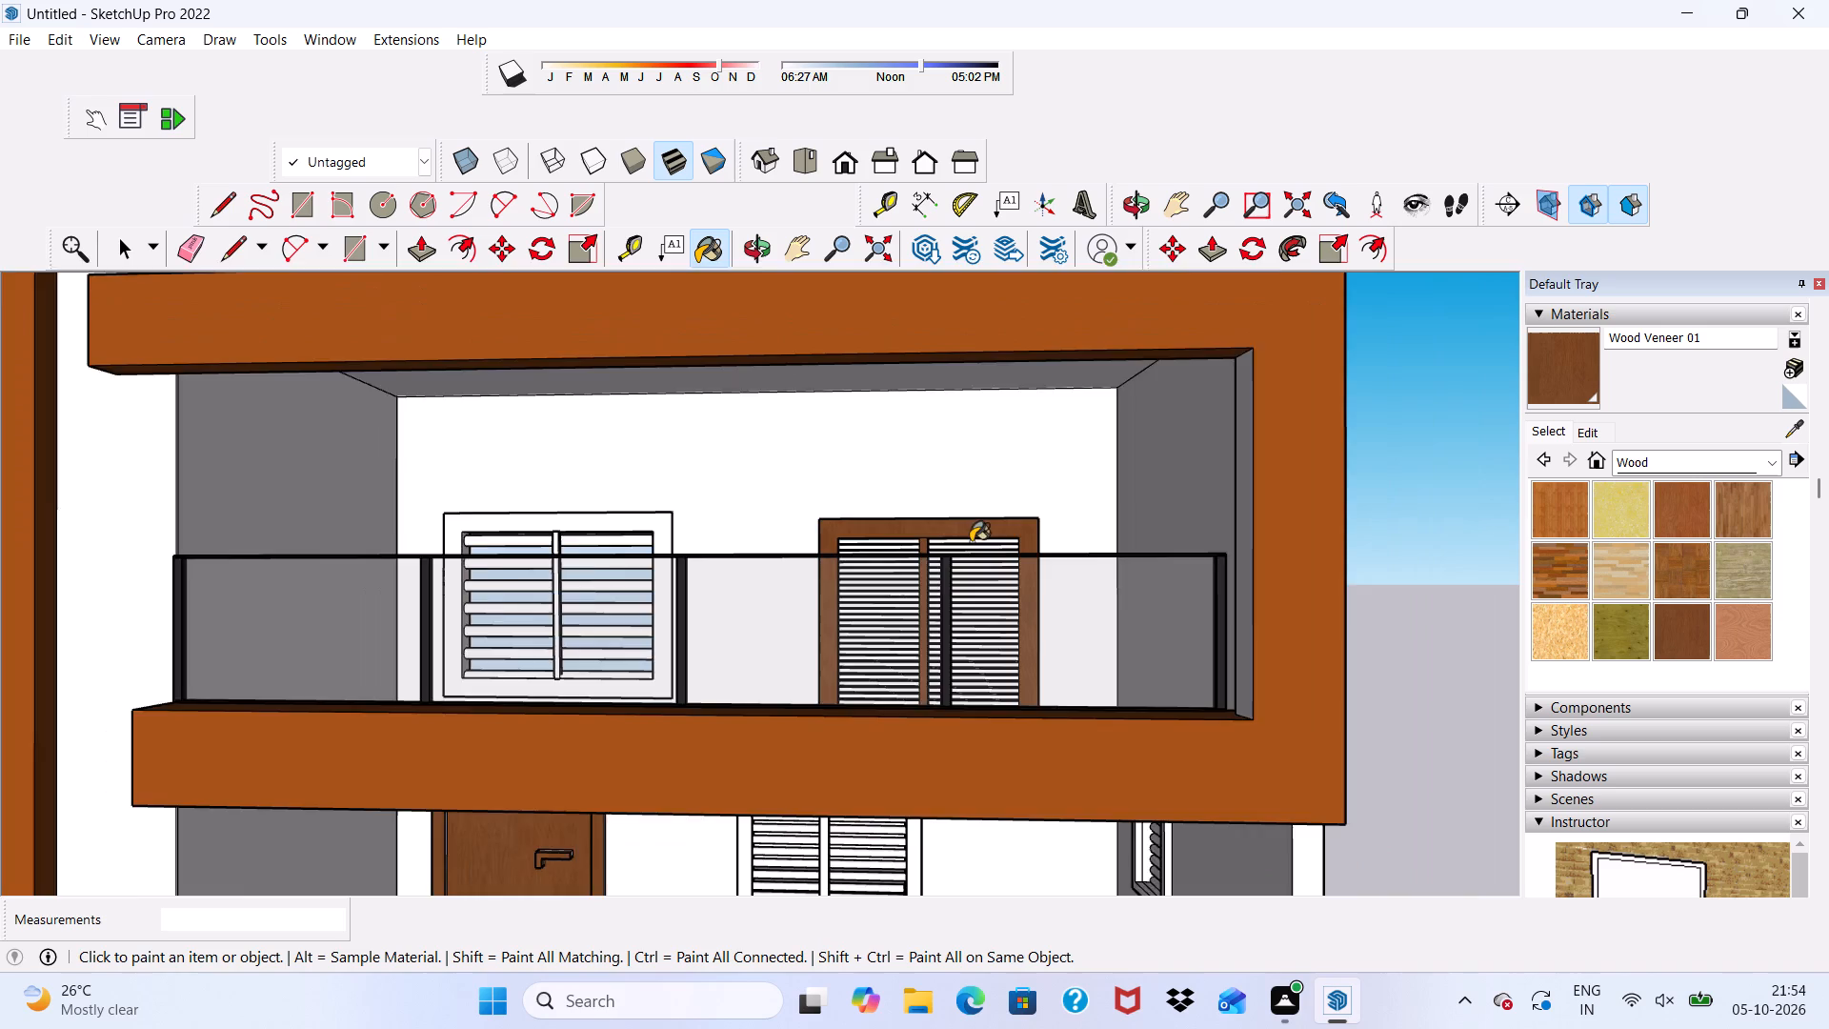
scroll(971, 542, "down", 3)
scroll(661, 785, "up", 5)
scroll(598, 777, "down", 4)
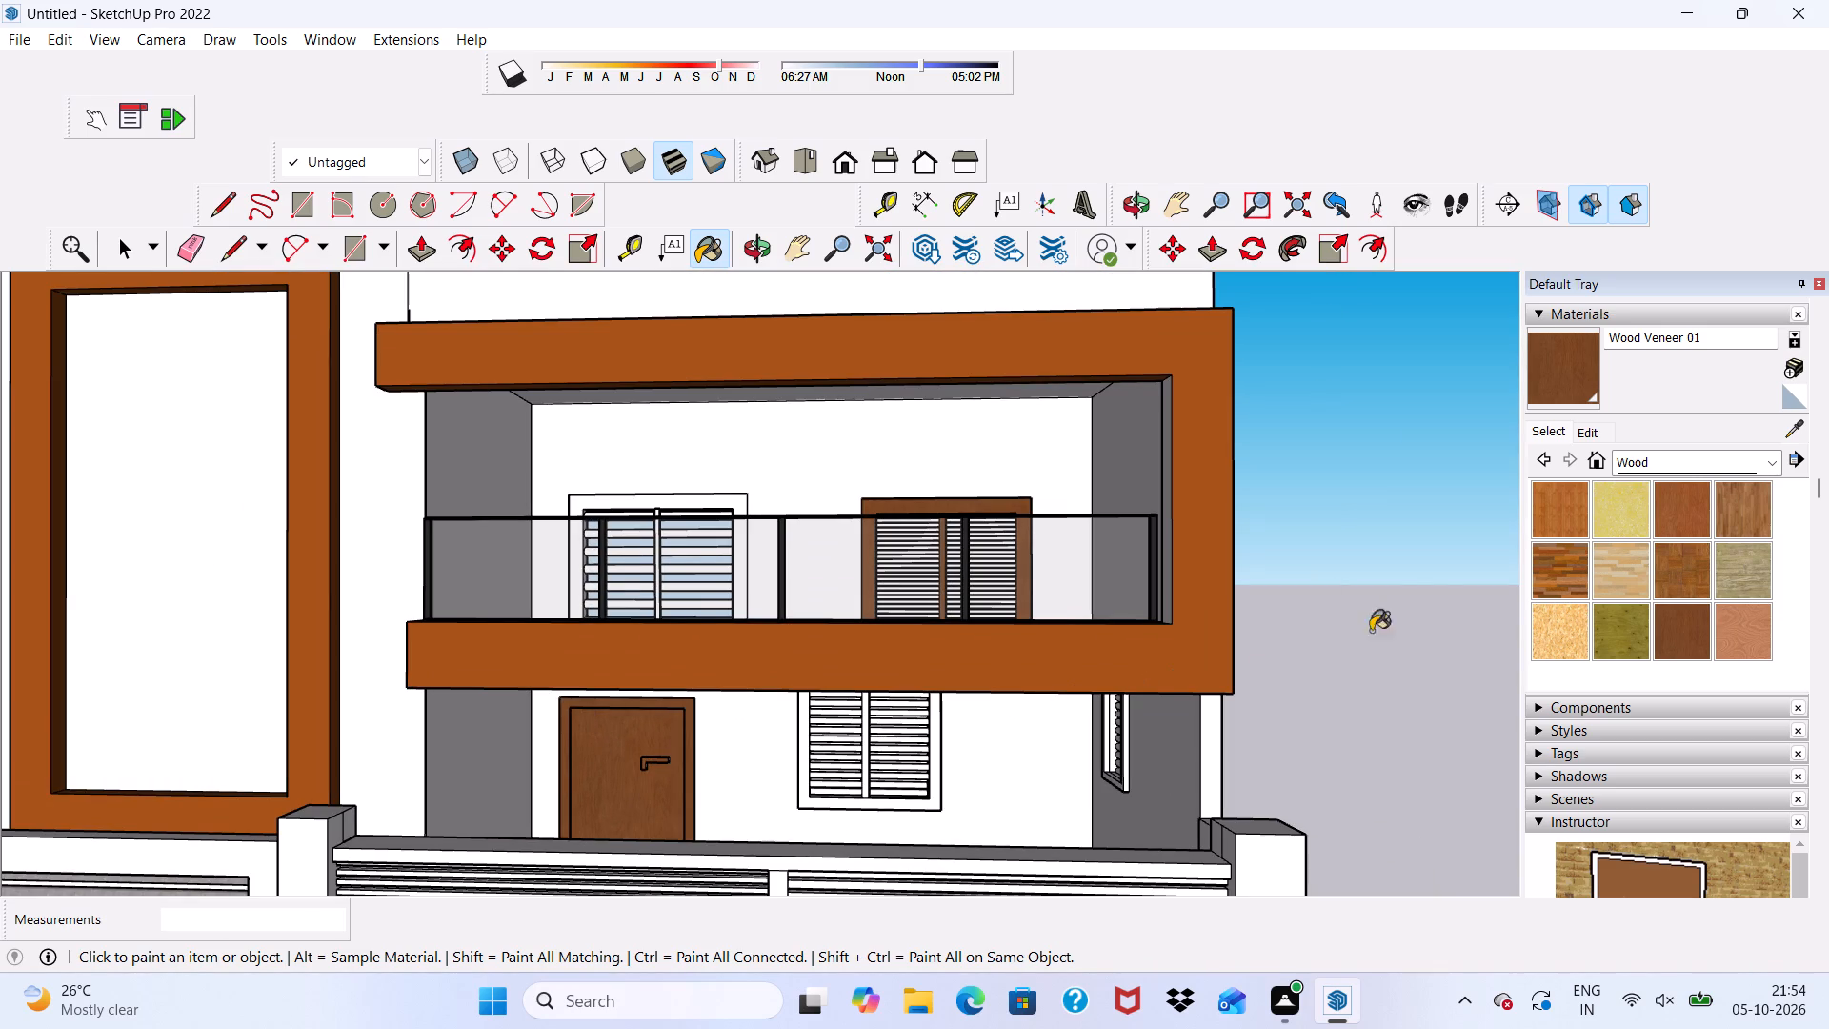
Paint the front face of the balcony window frame with black Color M09 from the Colors collection.
left_click(1765, 459)
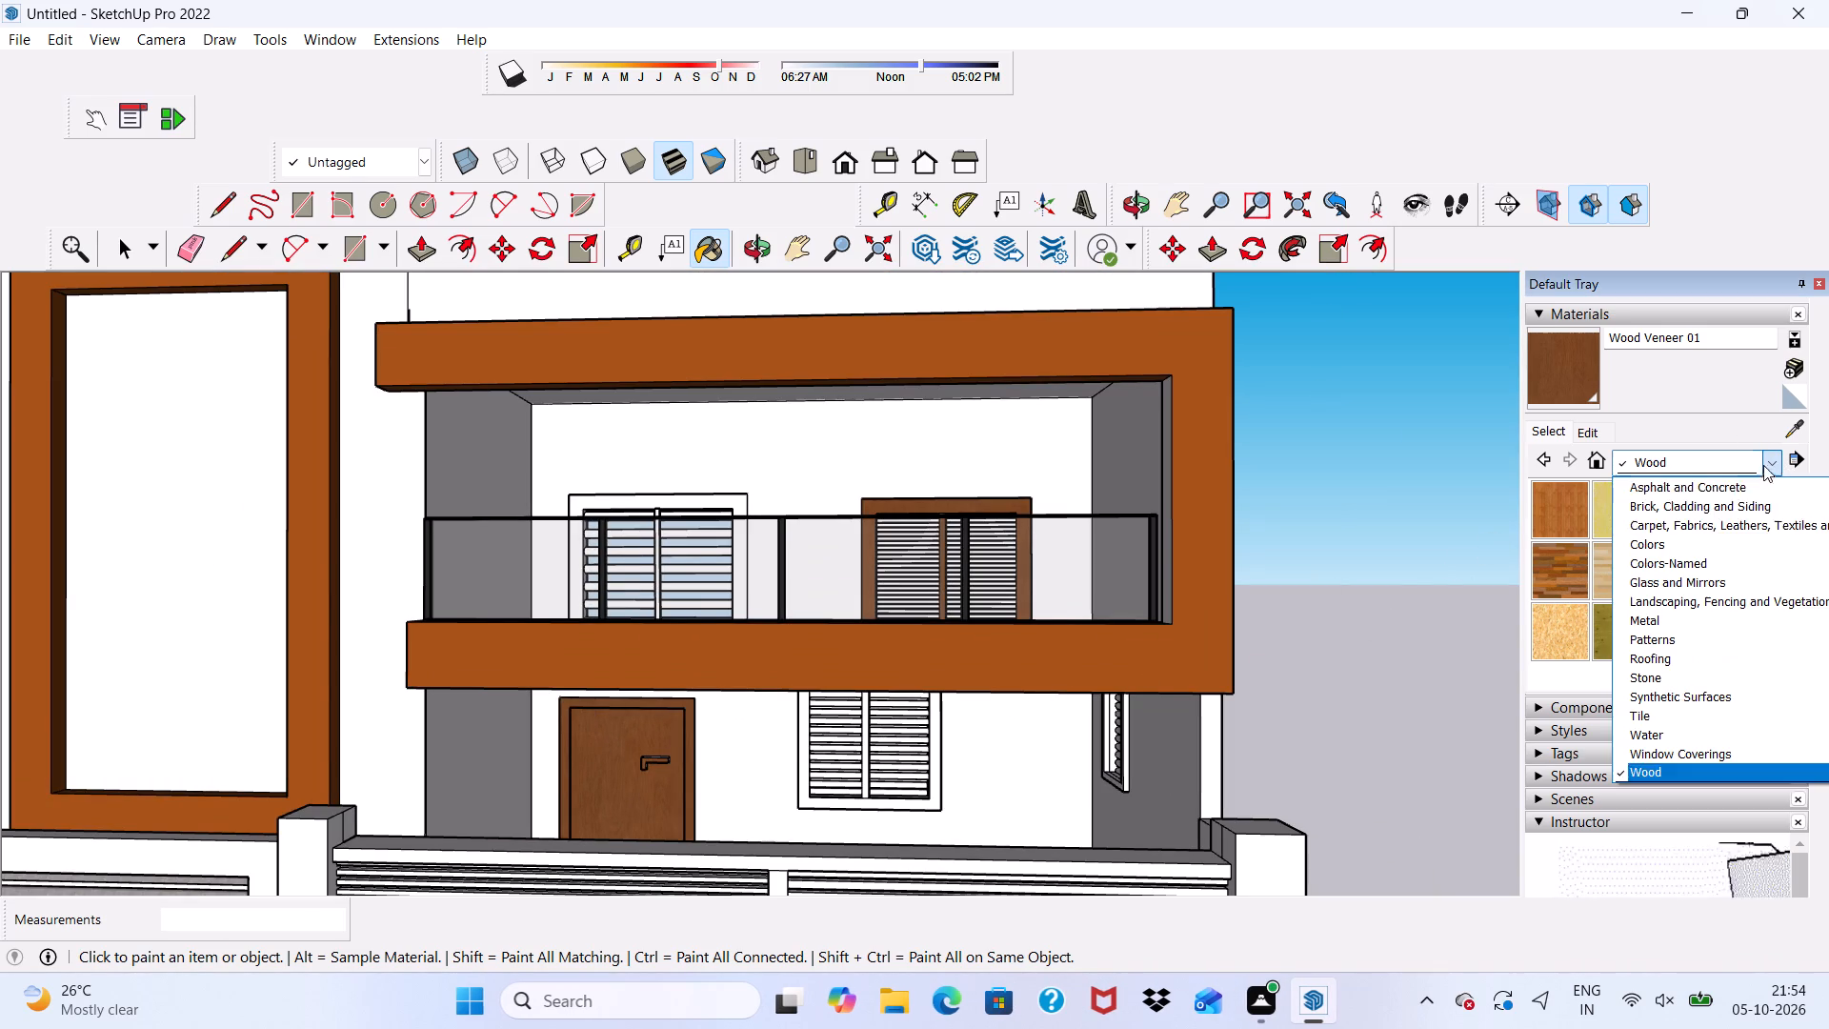
left_click(1713, 515)
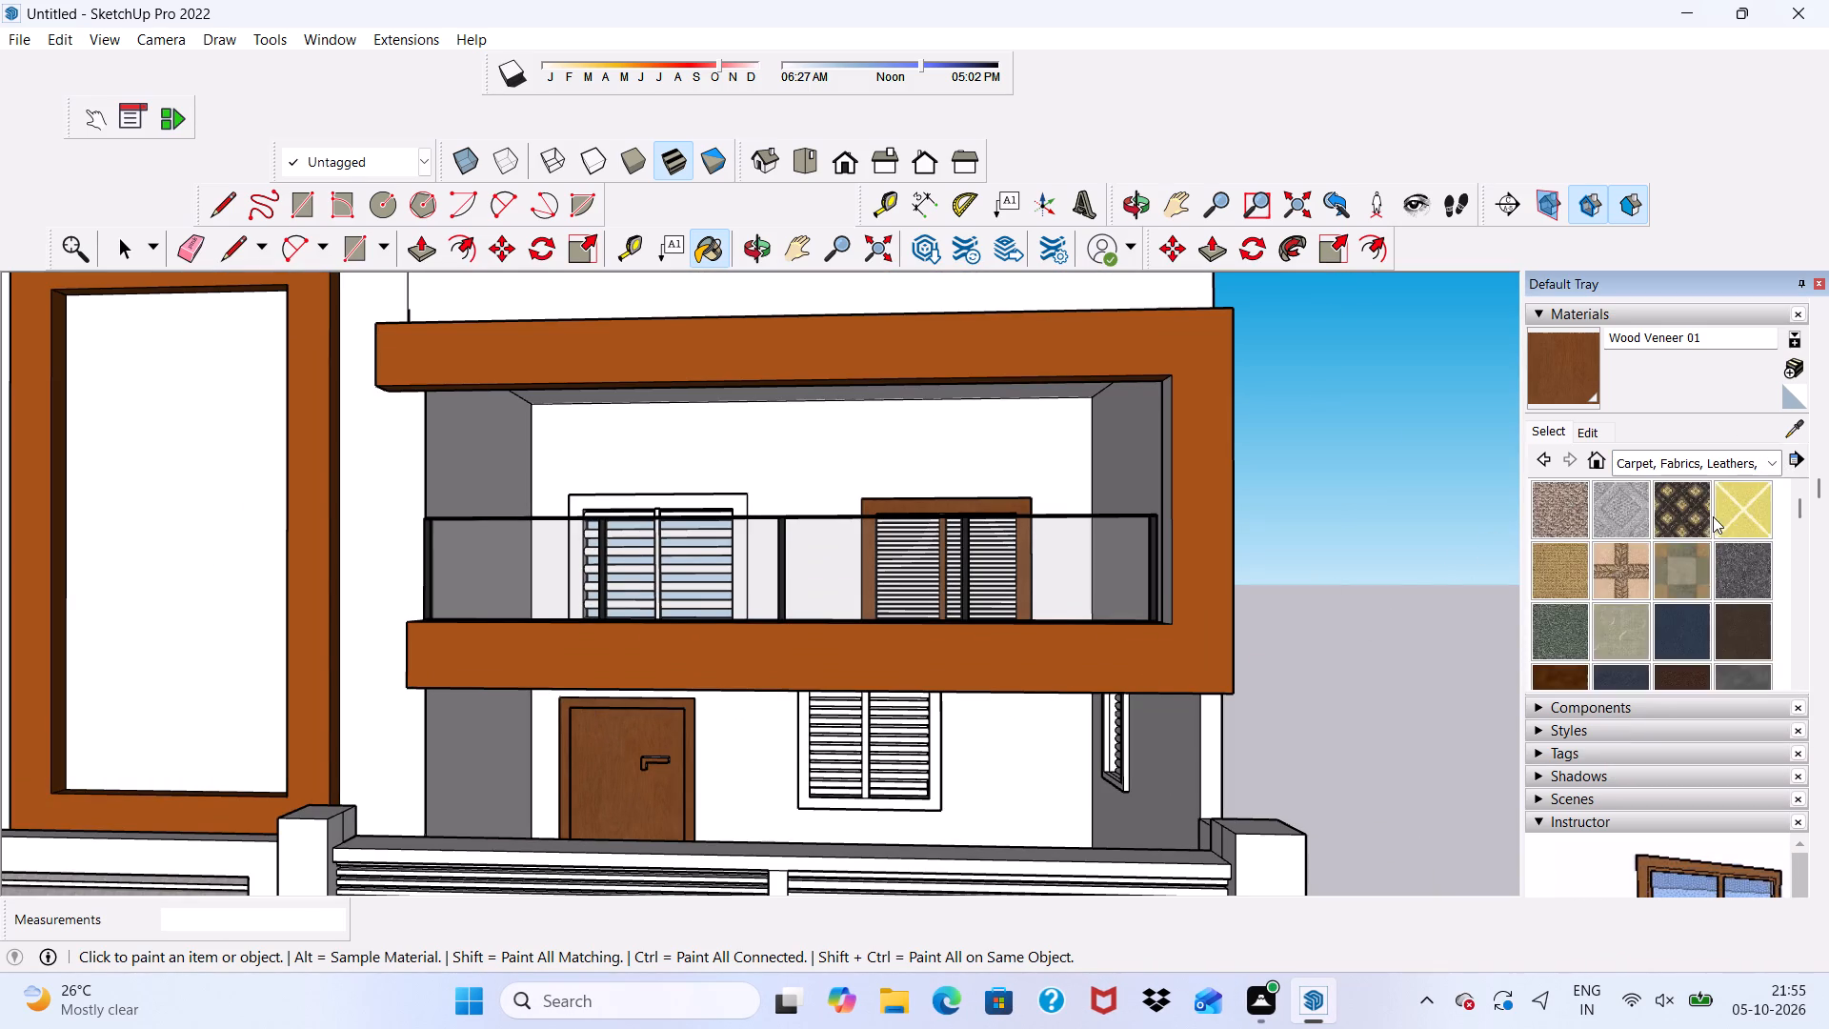
scroll(1713, 516, "down", 4)
scroll(1701, 483, "up", 3)
left_click(1768, 351)
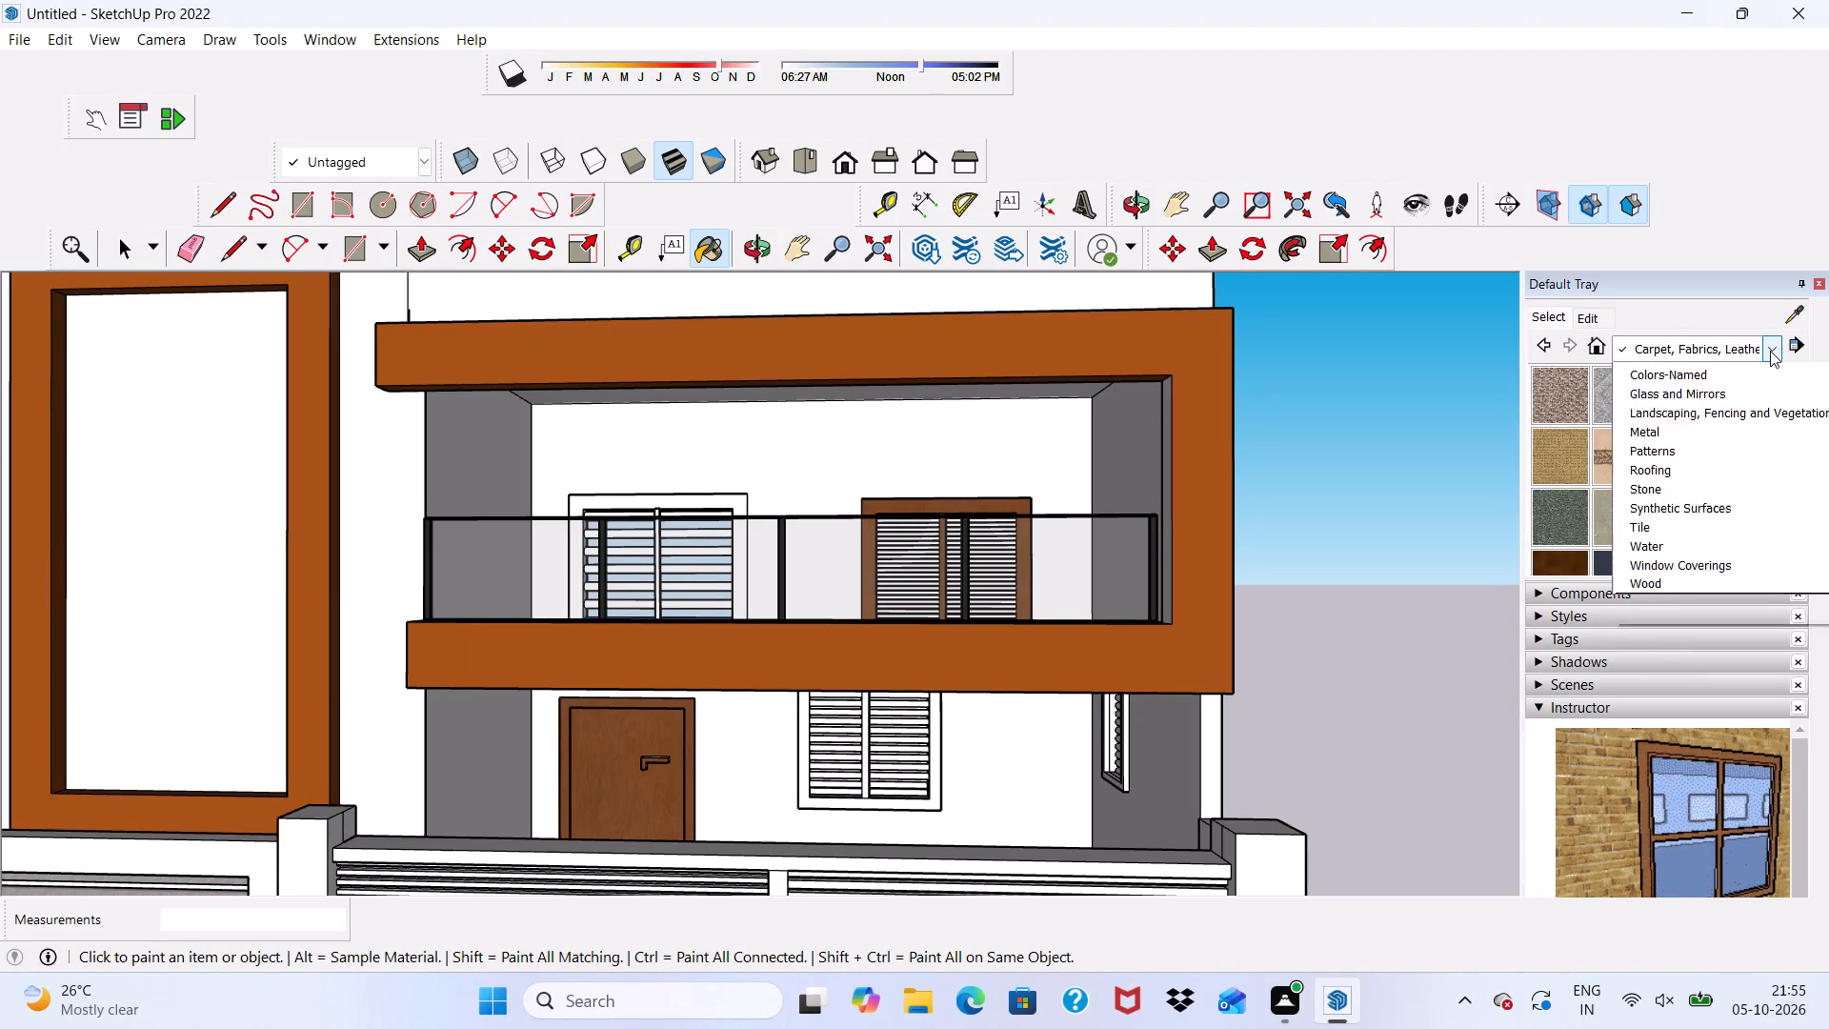
left_click(1729, 429)
scroll(1729, 431, "down", 5)
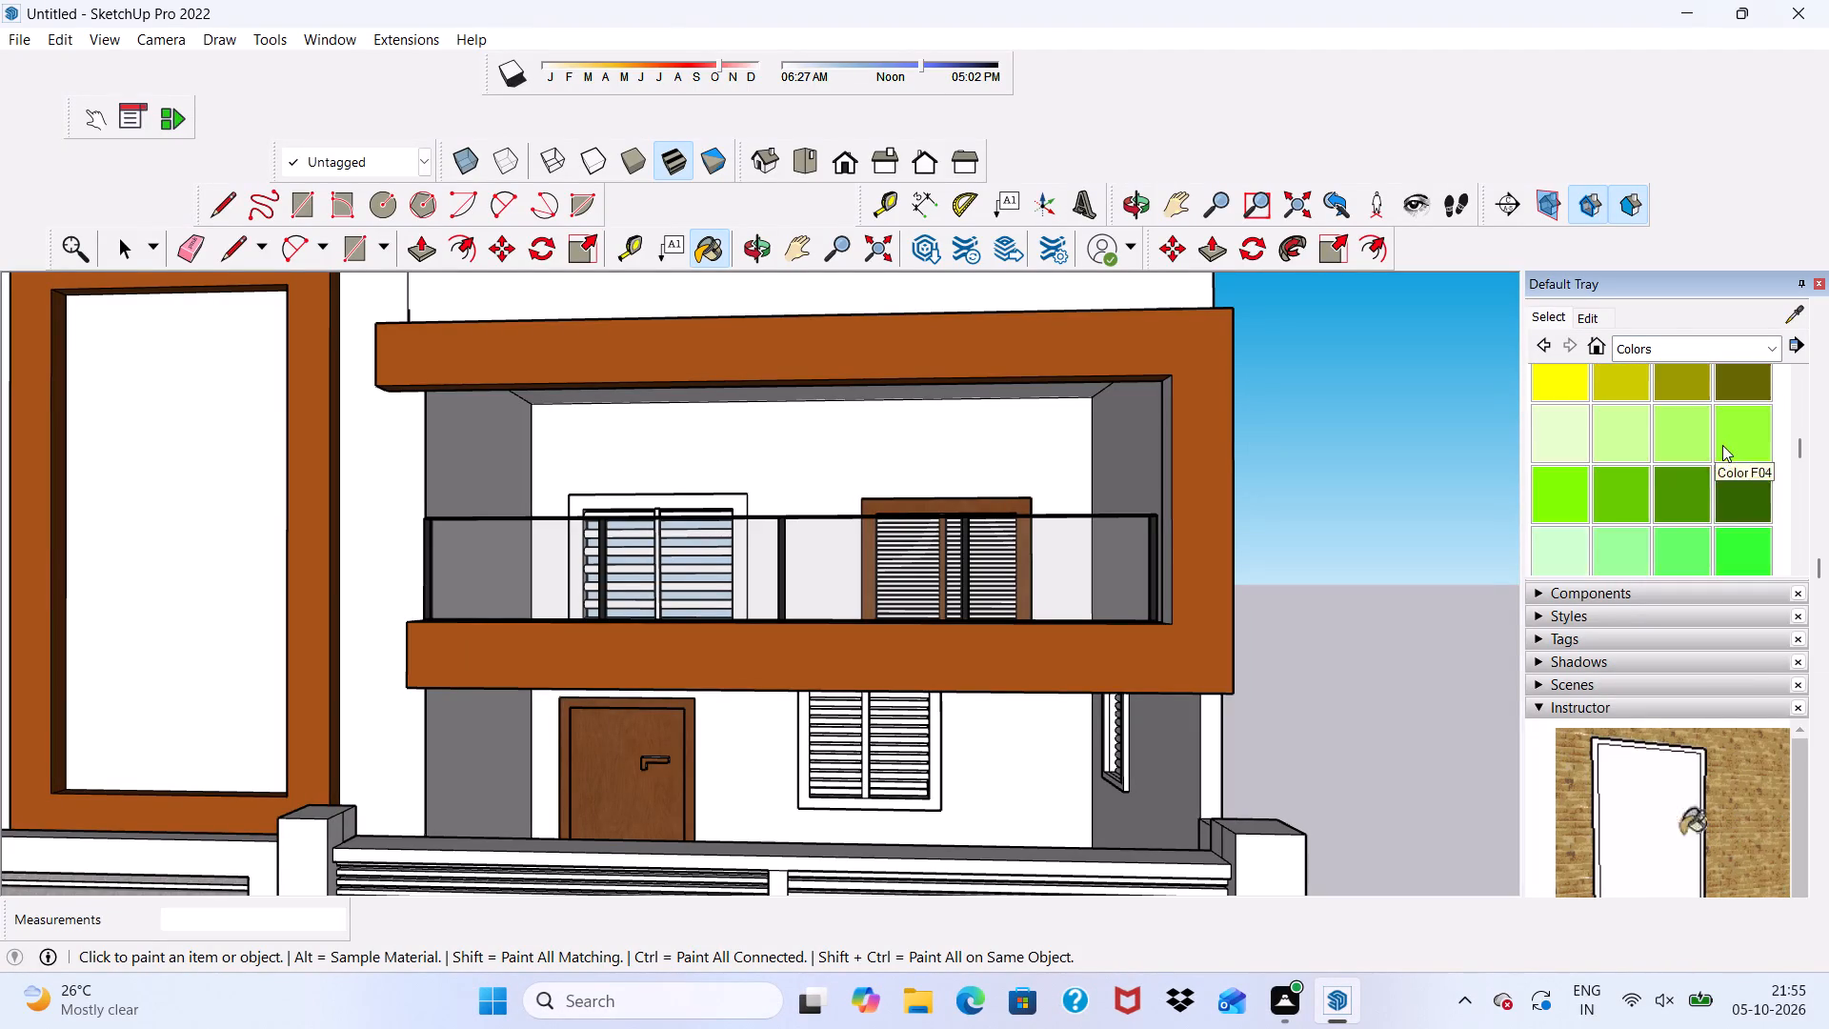
scroll(1720, 445, "up", 7)
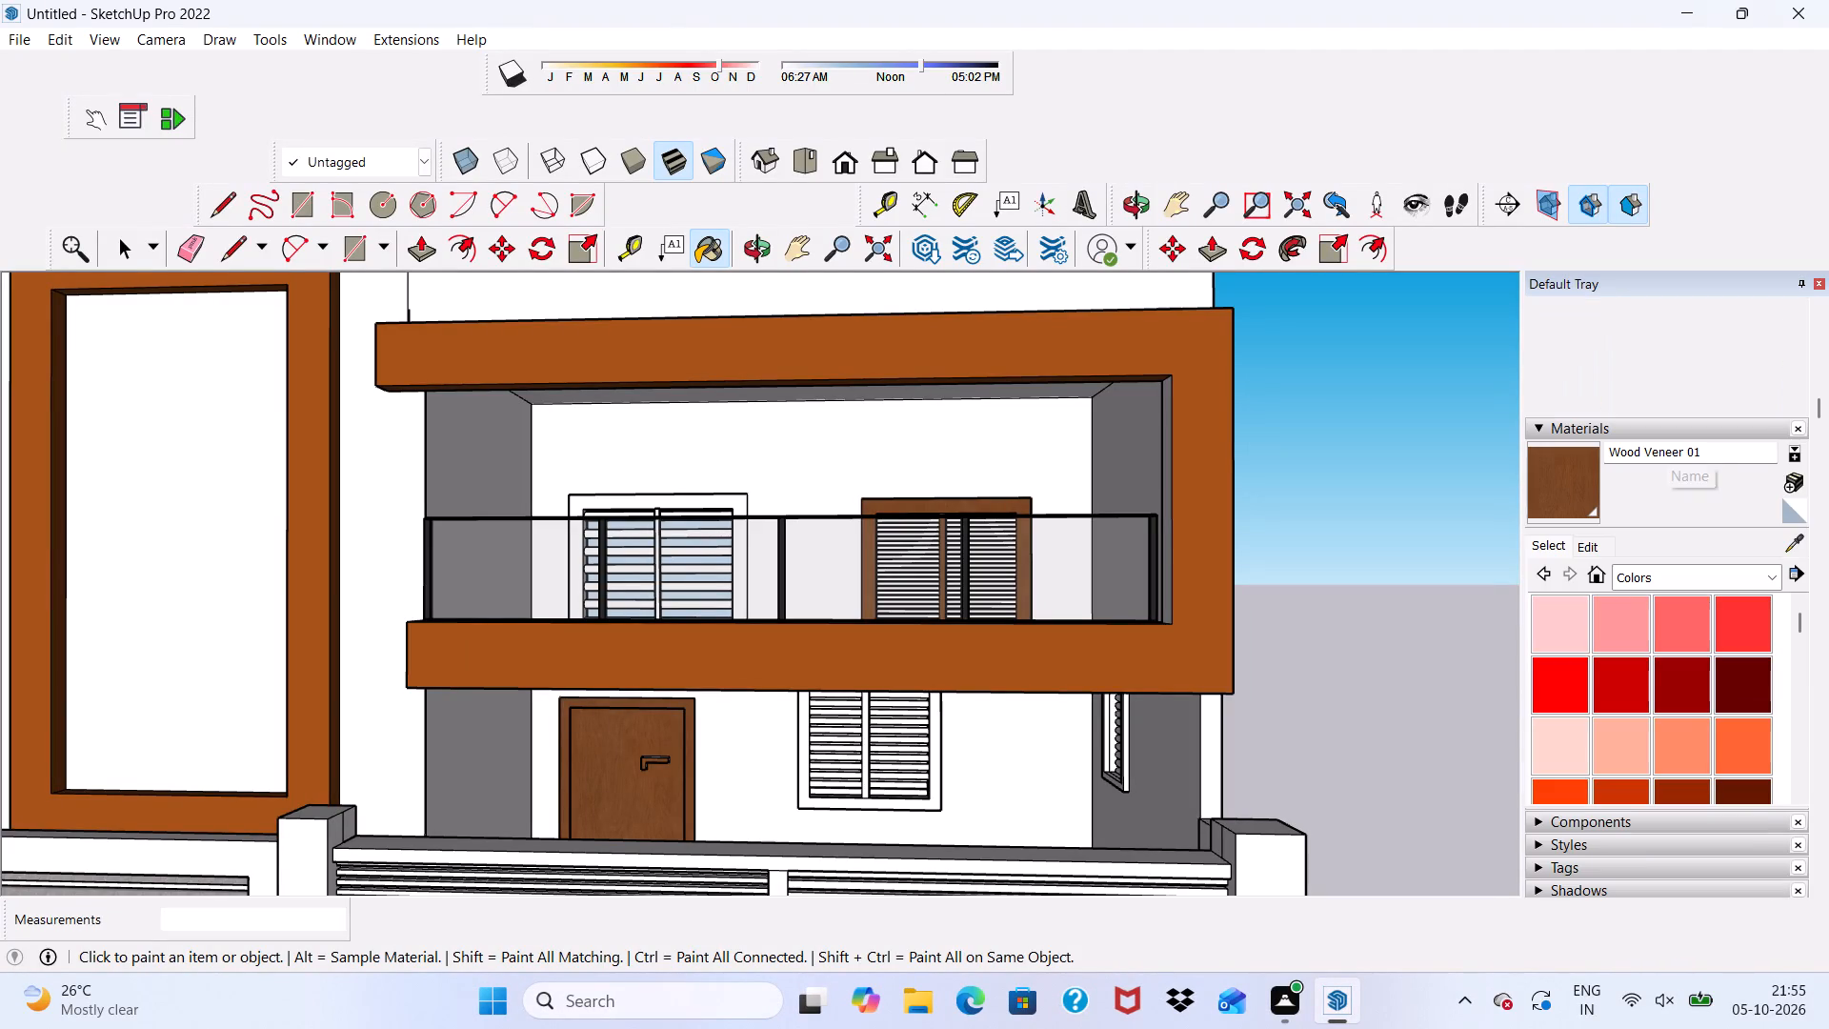
scroll(1732, 678, "down", 4)
scroll(1558, 680, "down", 2)
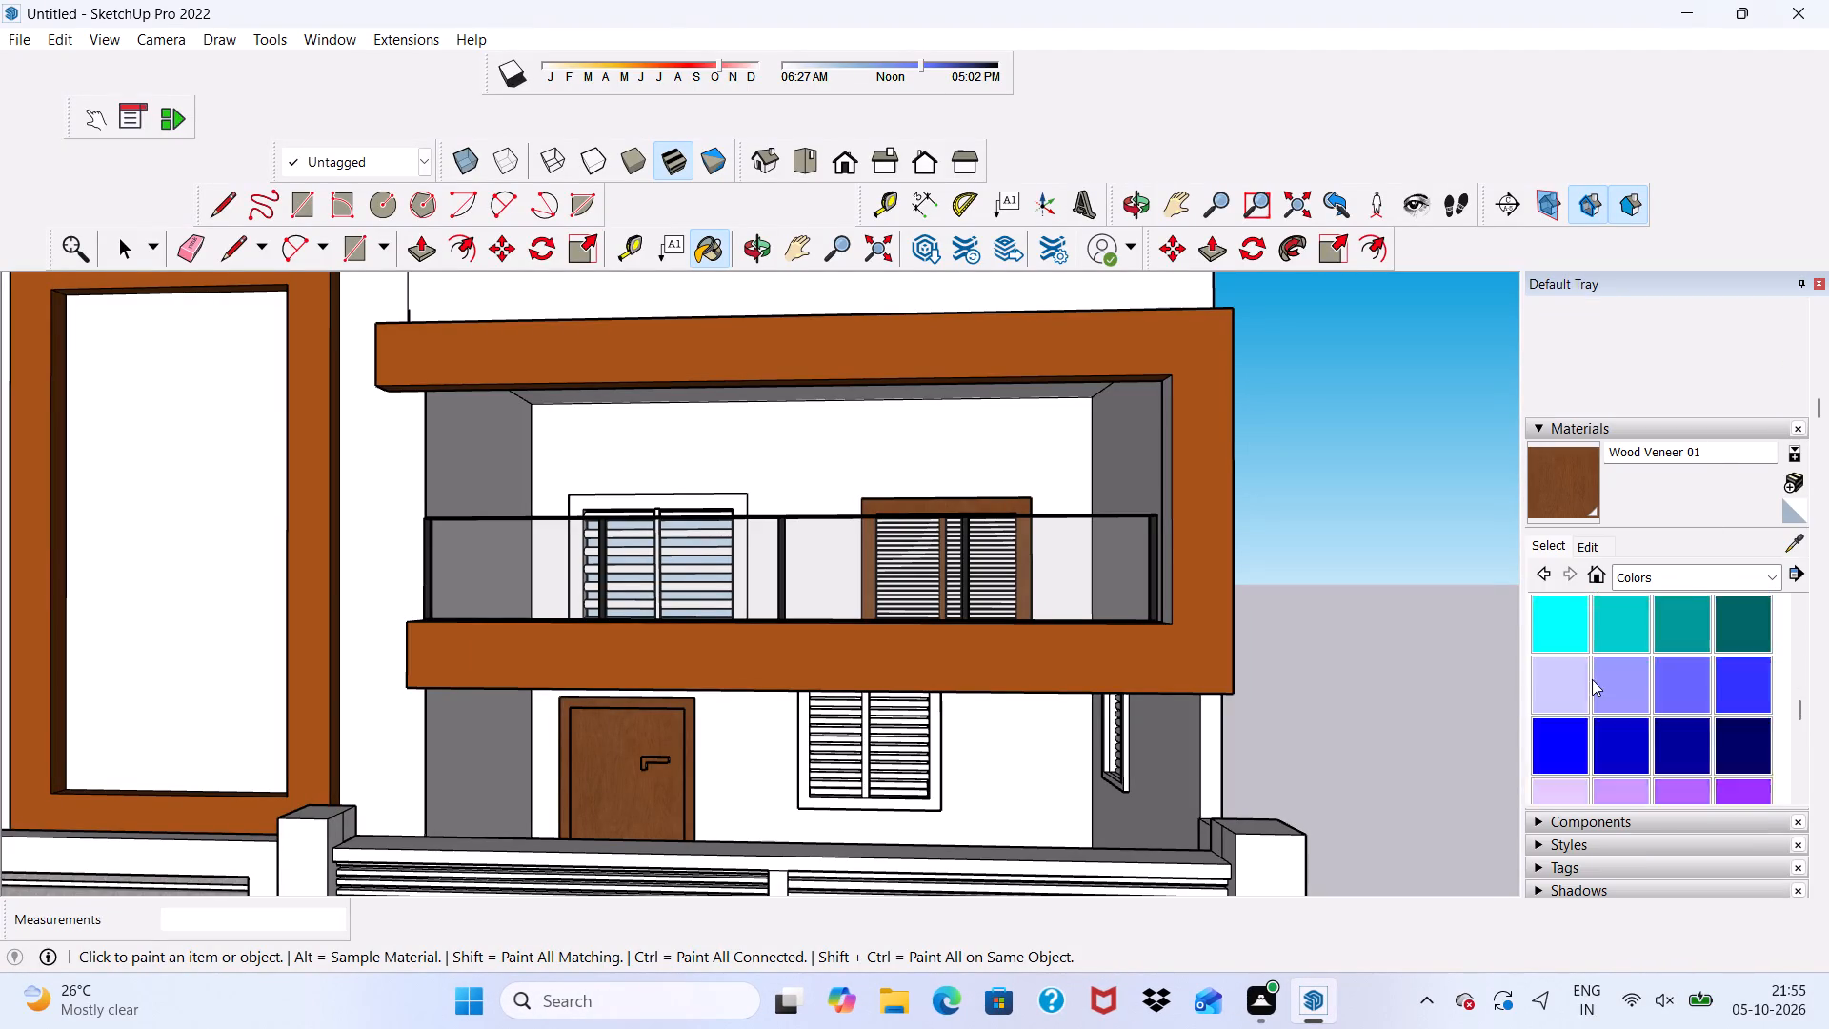
scroll(1592, 679, "down", 4)
scroll(1615, 674, "up", 1)
scroll(1615, 674, "down", 9)
scroll(1619, 561, "up", 4)
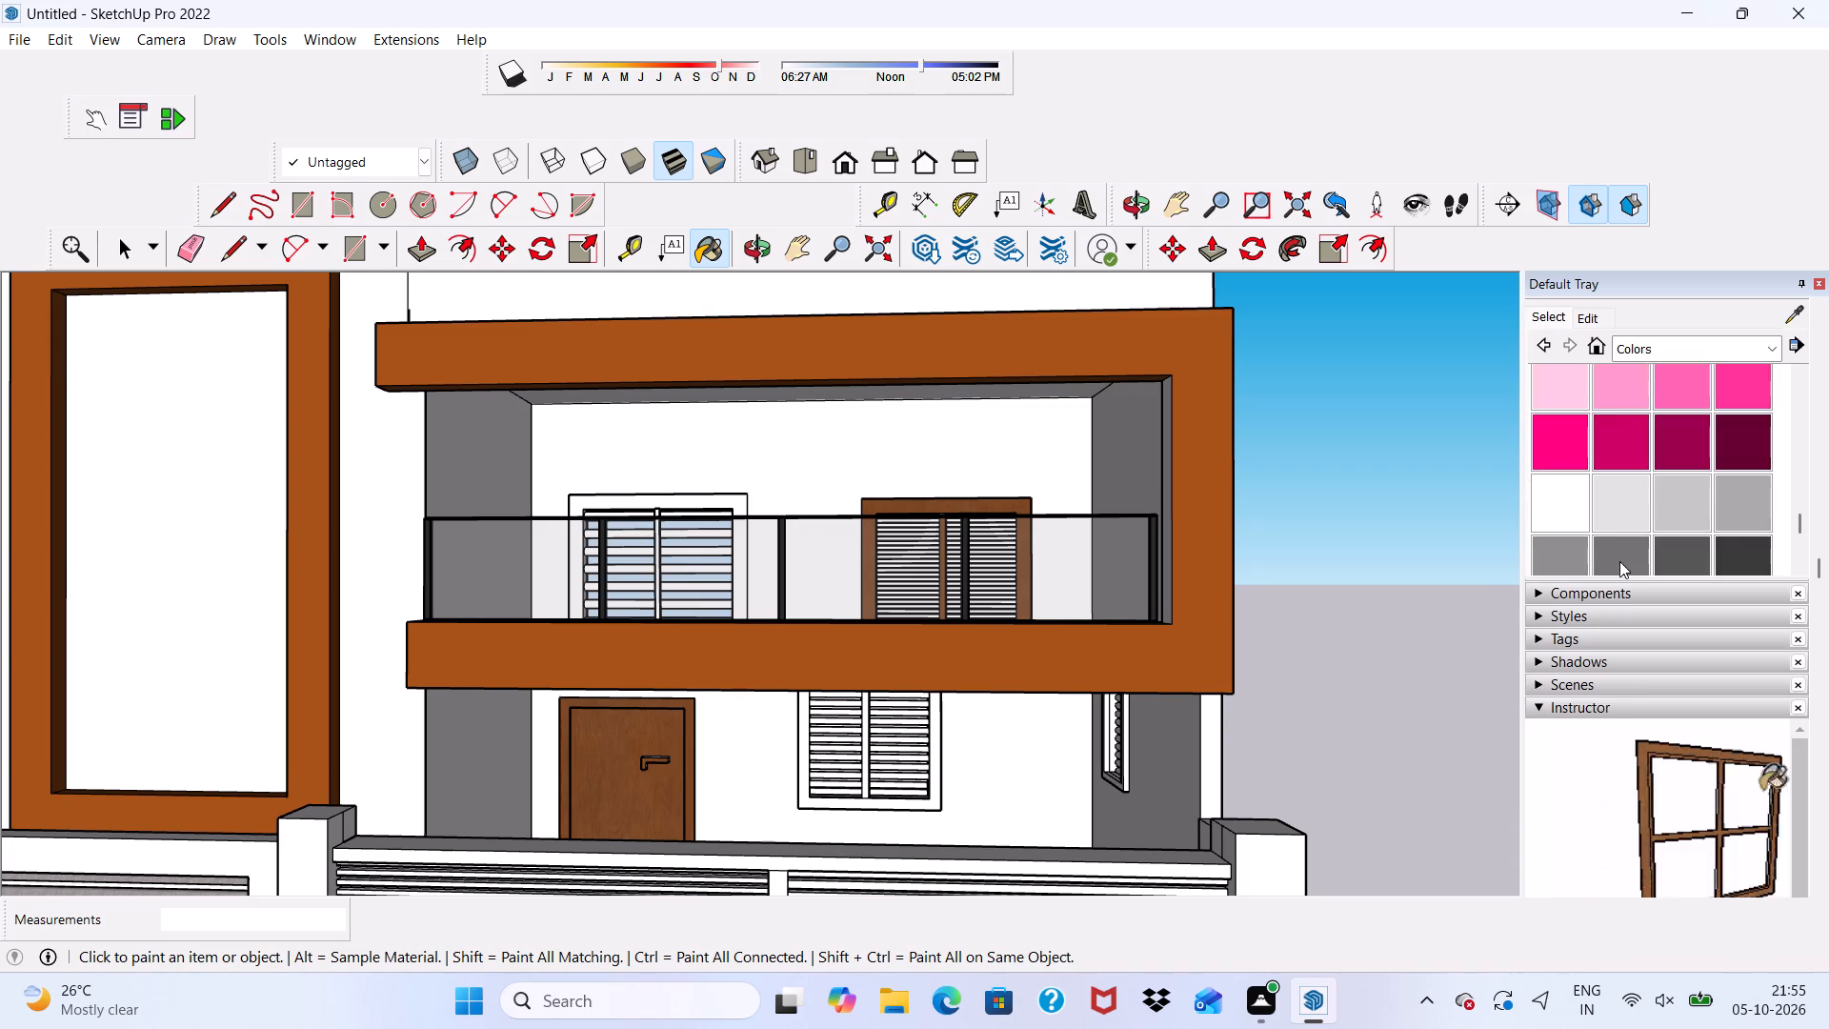
scroll(1610, 528, "down", 4)
scroll(1609, 350, "up", 2)
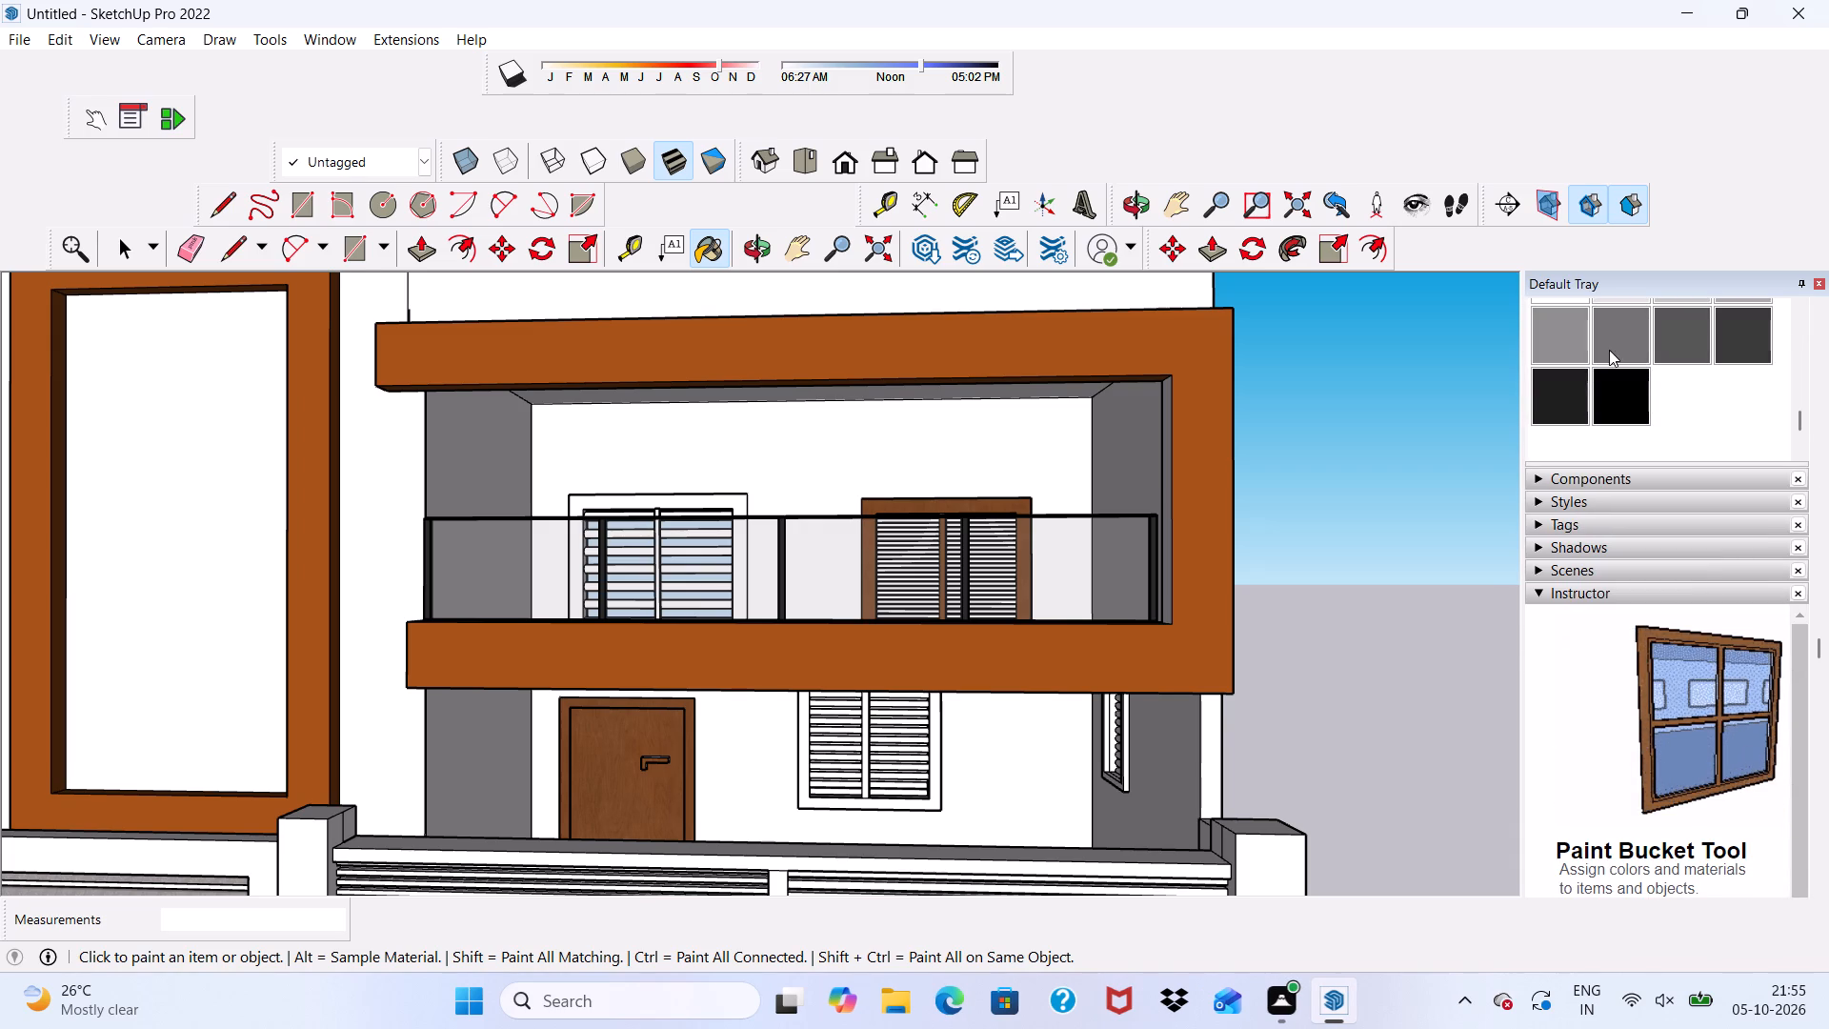
left_click(1597, 386)
scroll(1224, 444, "up", 4)
scroll(536, 505, "up", 5)
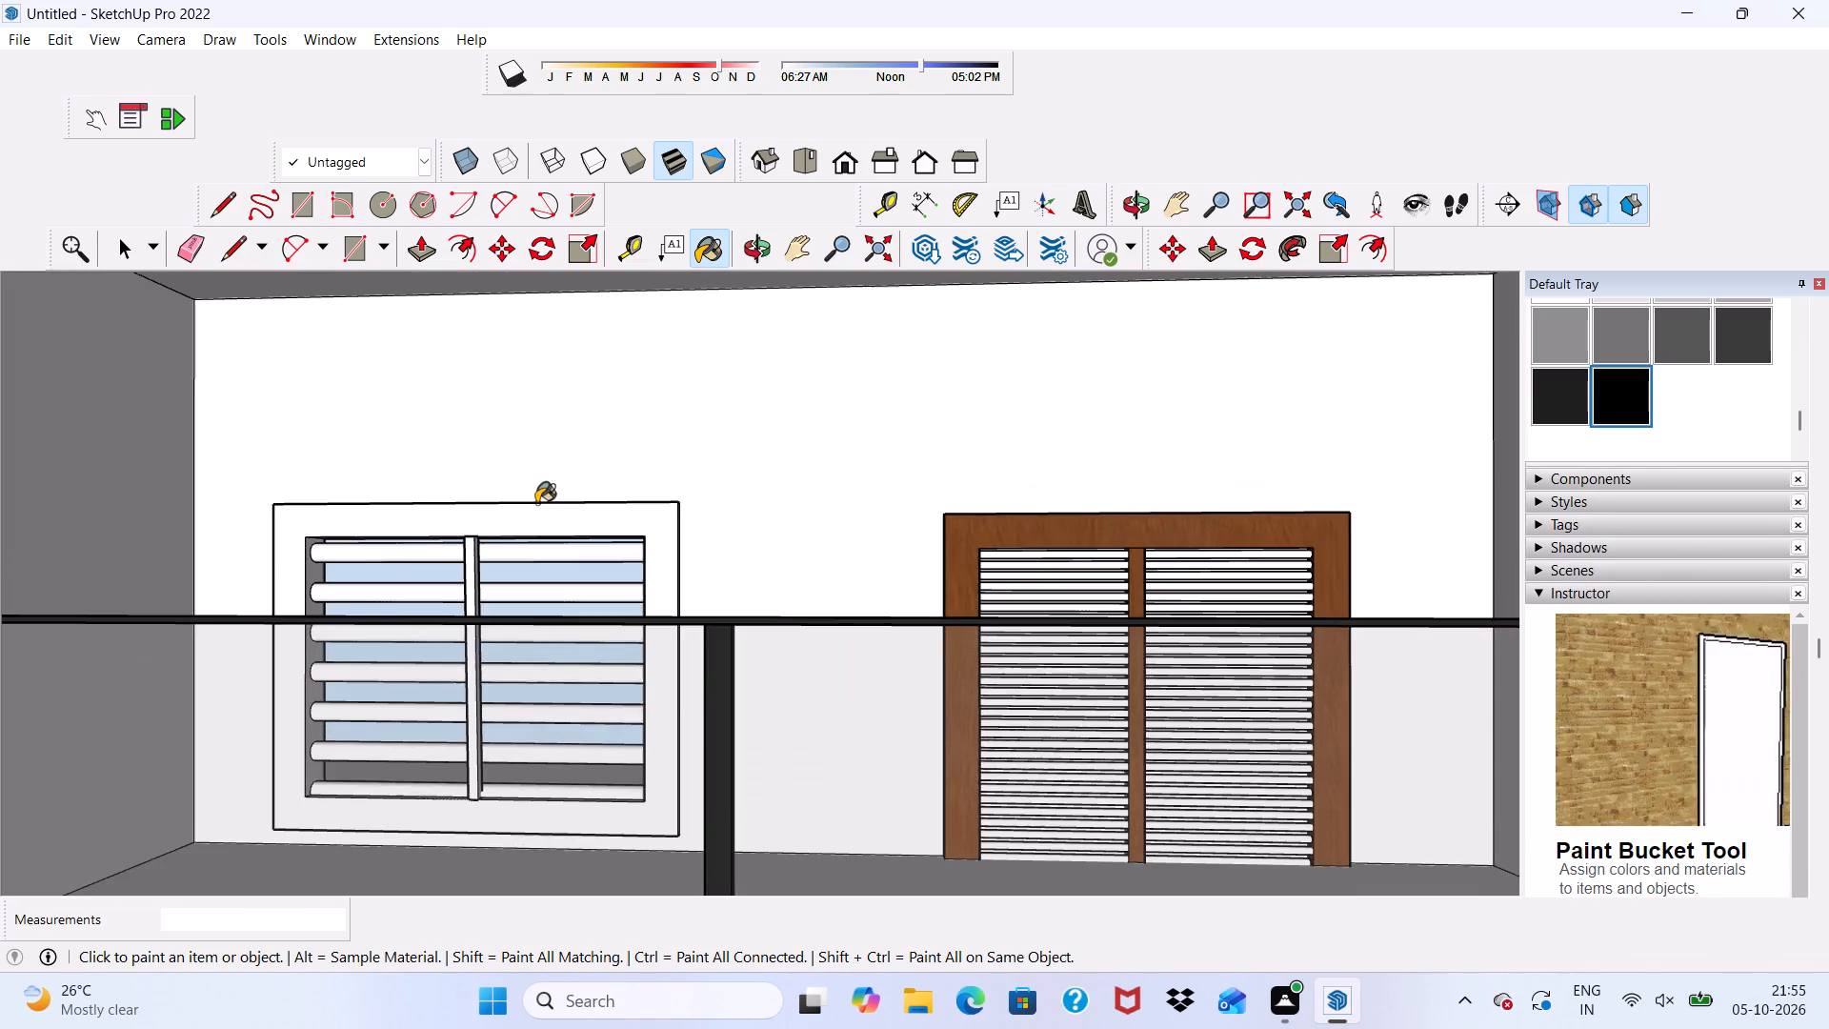
scroll(523, 515, "up", 1)
left_click(522, 516)
Paint the inner left, top and right faces of the balcony window frame with black Color M09.
scroll(414, 554, "up", 12)
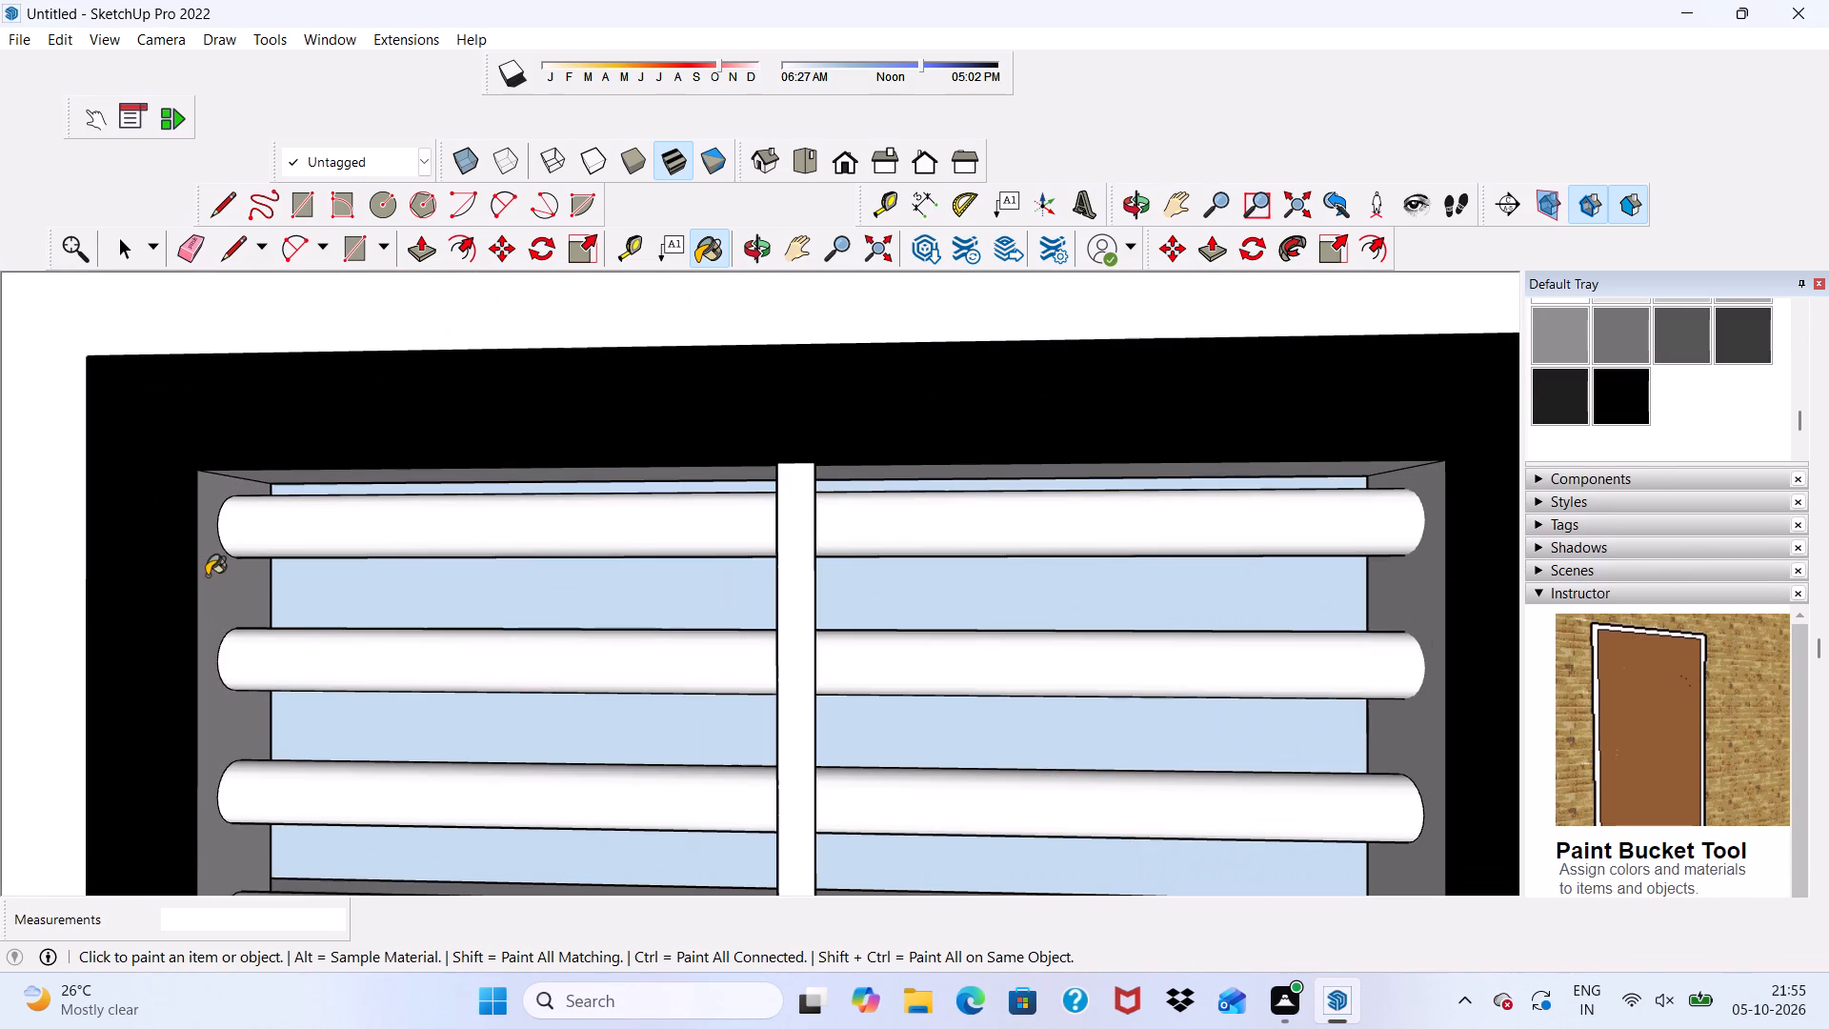
left_click(207, 575)
scroll(242, 499, "up", 2)
left_click(256, 474)
scroll(251, 481, "down", 2)
scroll(250, 484, "up", 3)
scroll(256, 489, "down", 2)
middle_click_drag(352, 505, 528, 511)
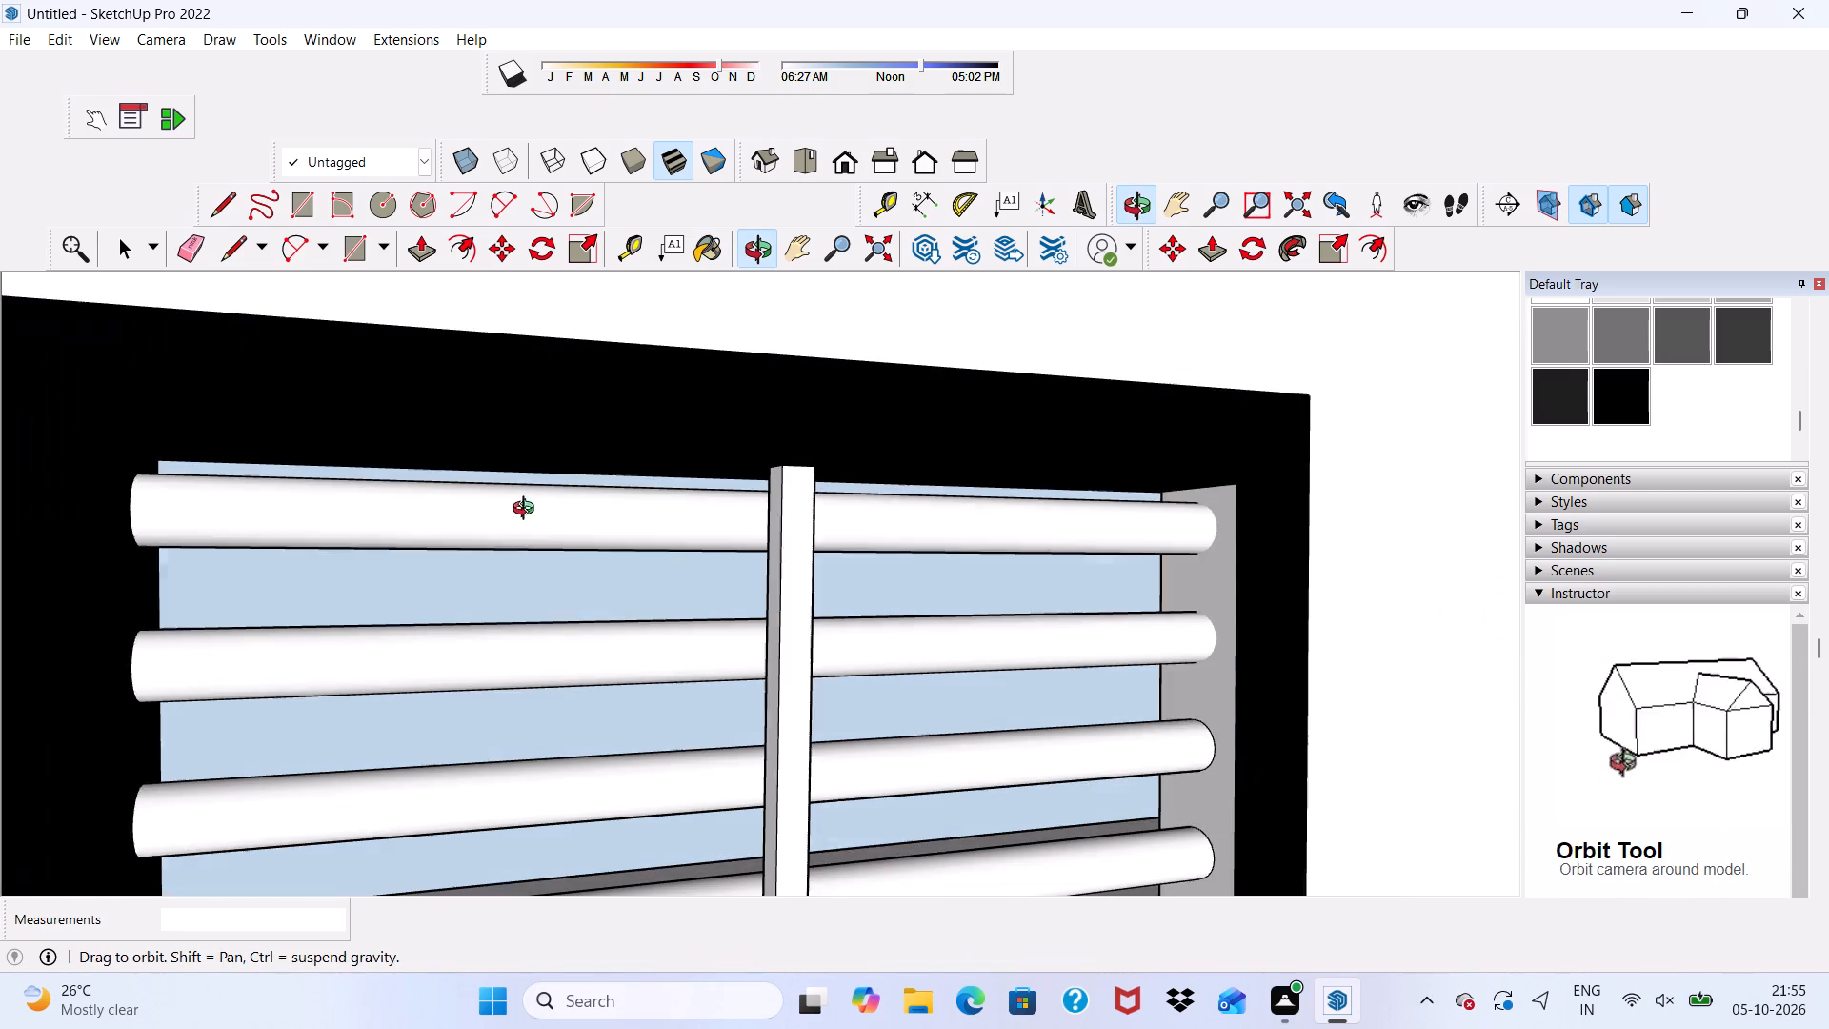
middle_click_drag(528, 511, 542, 508)
left_click(1201, 584)
Paint the inner bottom face of the balcony window frame with black Color M09.
scroll(1075, 560, "down", 5)
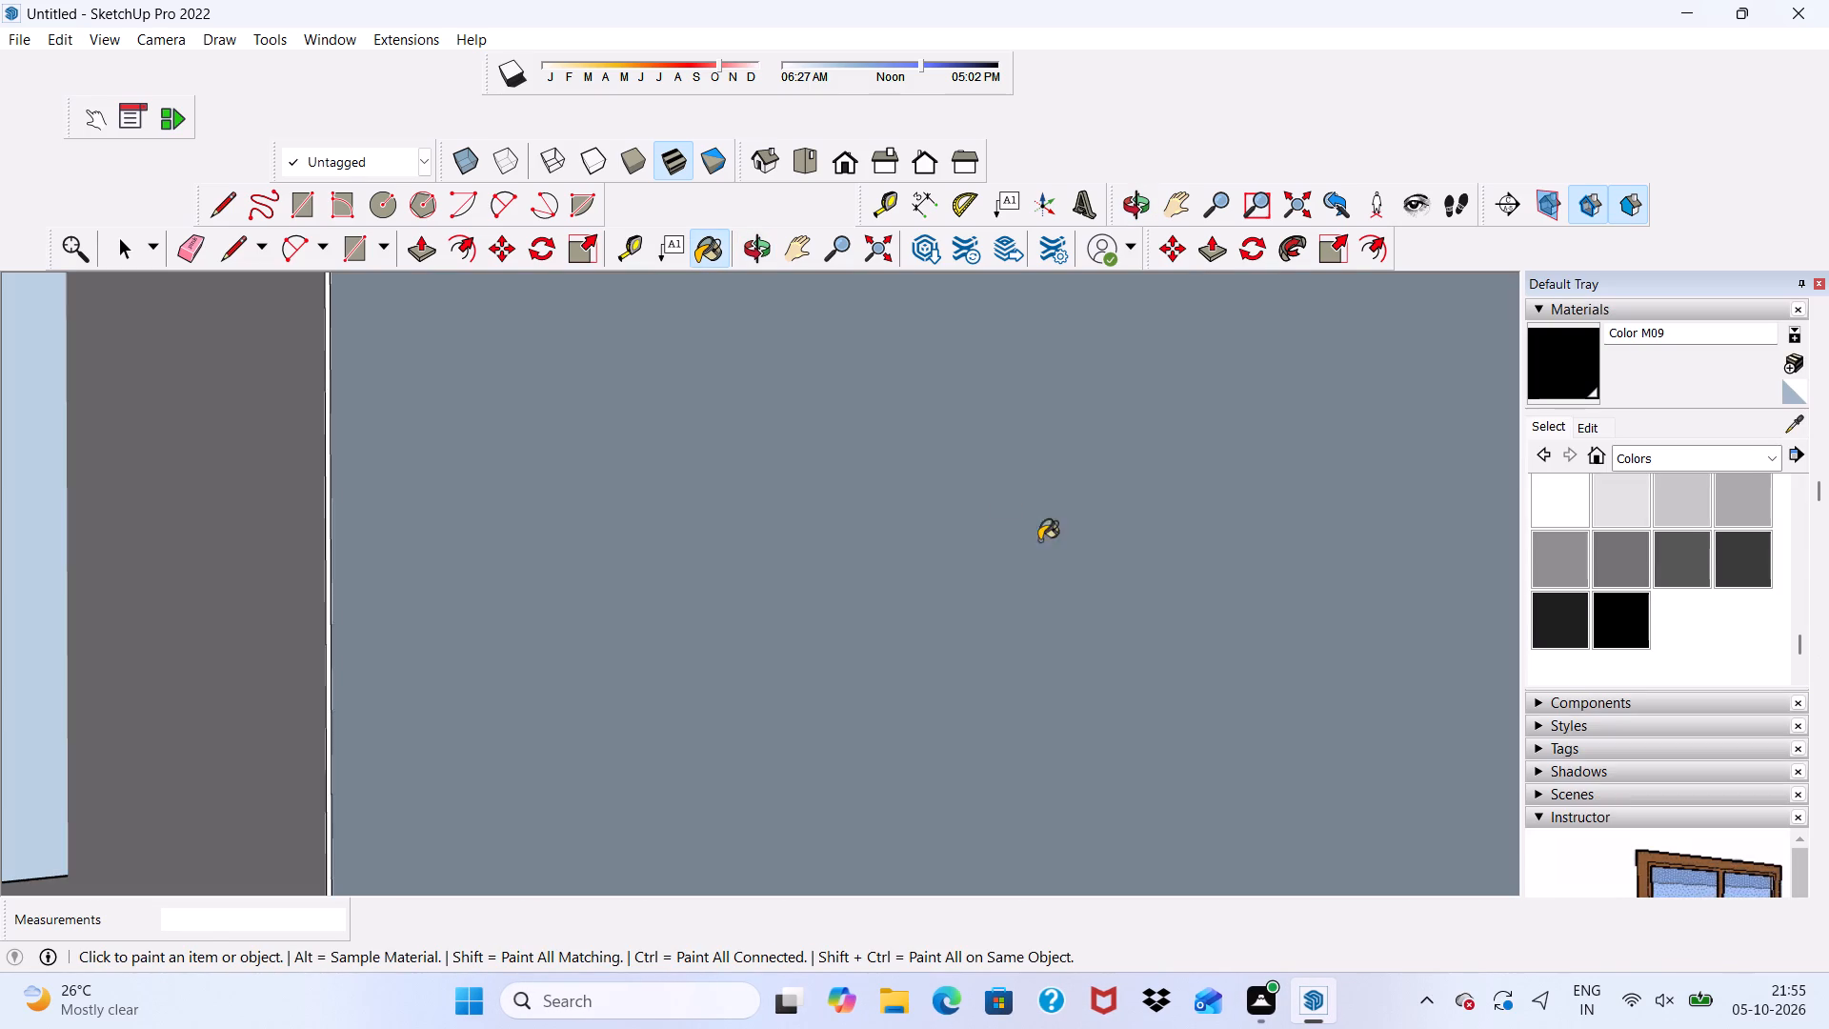
scroll(921, 454, "down", 2)
left_click(853, 168)
scroll(772, 313, "down", 5)
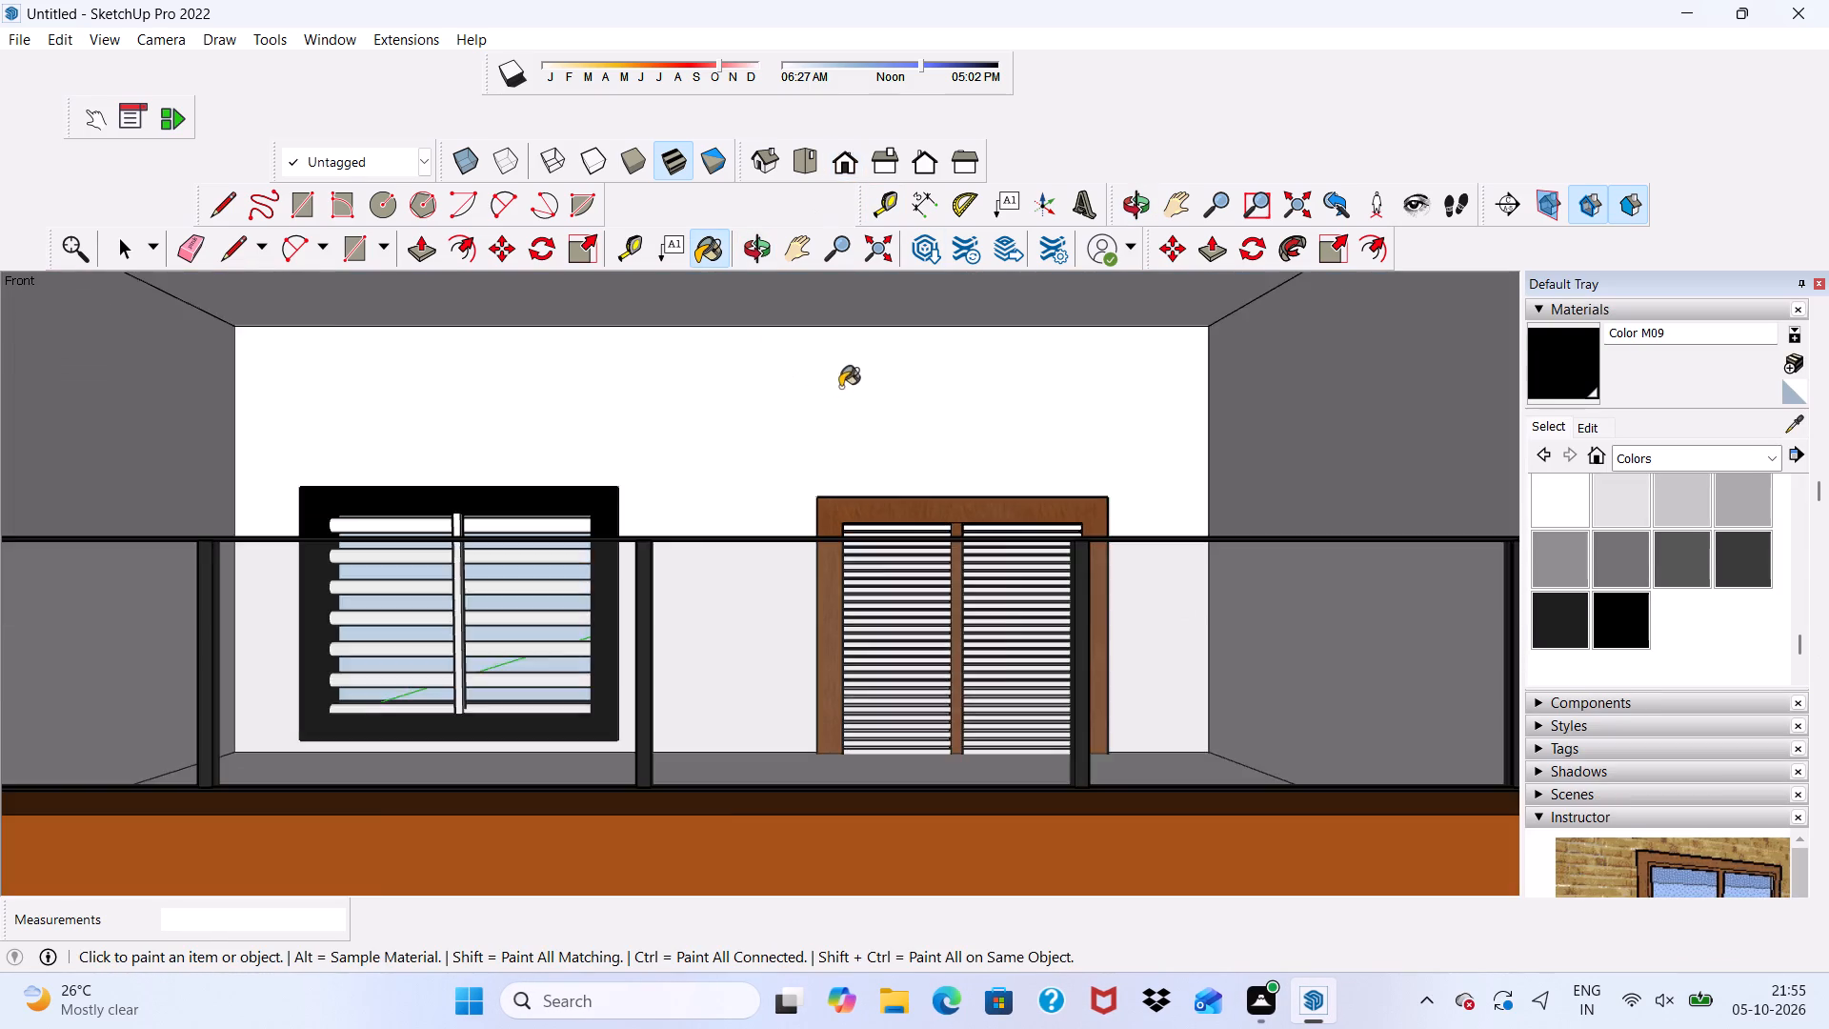
scroll(840, 387, "down", 5)
middle_click_drag(776, 423, 742, 582)
scroll(654, 569, "up", 11)
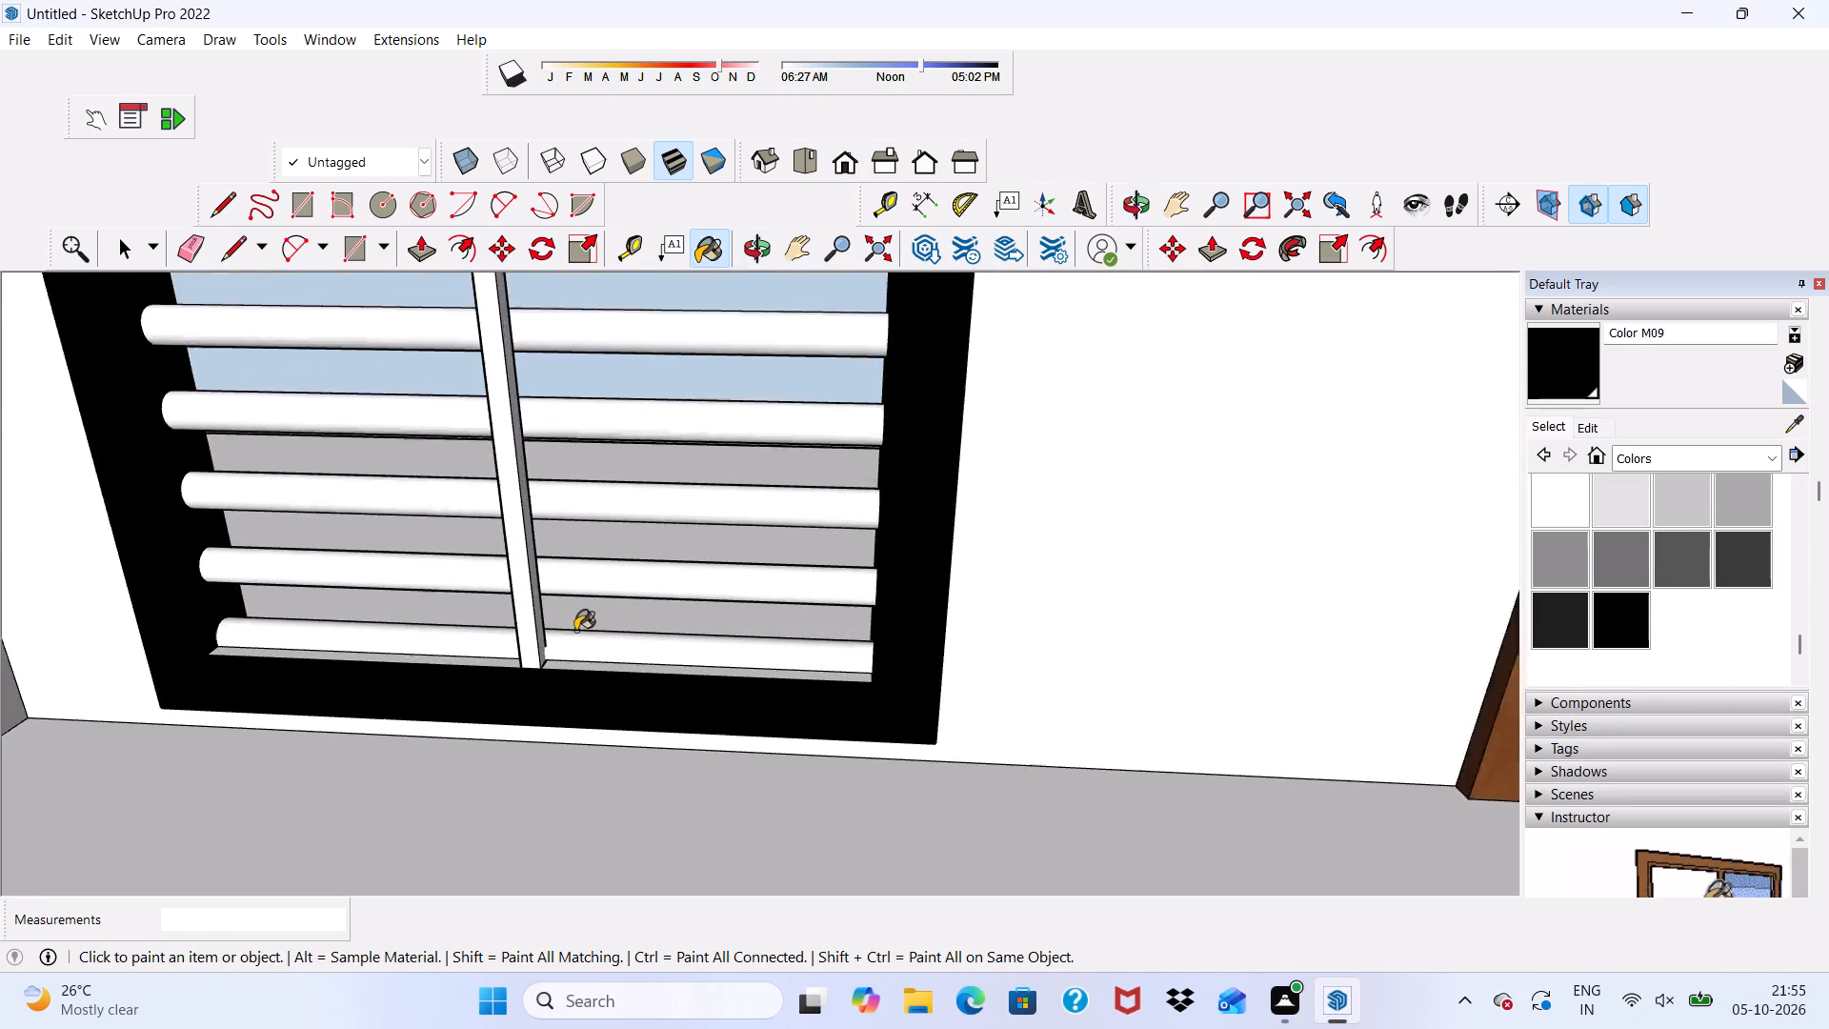
scroll(575, 631, "up", 6)
left_click(573, 674)
Paint the front face of the ground-floor window frame beside the entrance door with black Color M09.
scroll(573, 676, "up", 5)
scroll(372, 666, "down", 1)
scroll(372, 665, "up", 1)
scroll(375, 660, "down", 5)
scroll(742, 617, "up", 1)
scroll(740, 618, "down", 2)
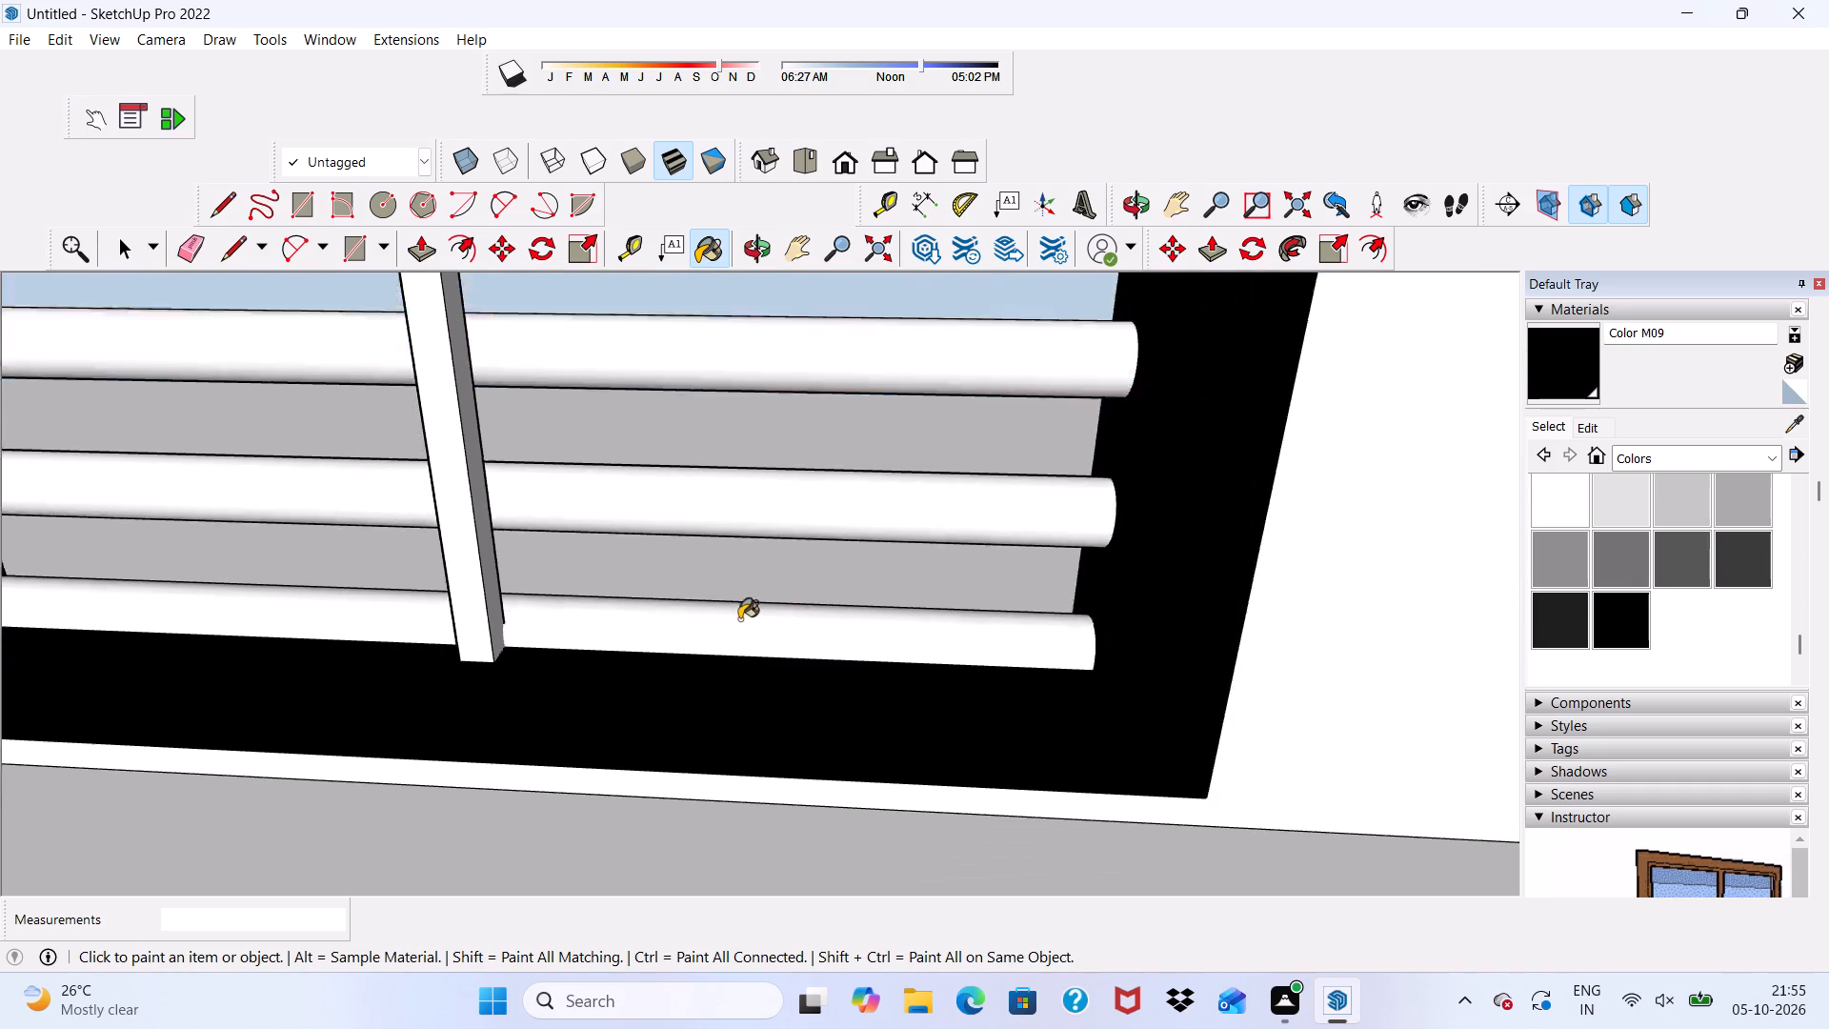
scroll(739, 619, "down", 10)
scroll(750, 481, "up", 1)
scroll(750, 481, "down", 4)
middle_click_drag(768, 572, 794, 346)
scroll(786, 346, "down", 6)
scroll(1040, 700, "up", 10)
left_click(691, 538)
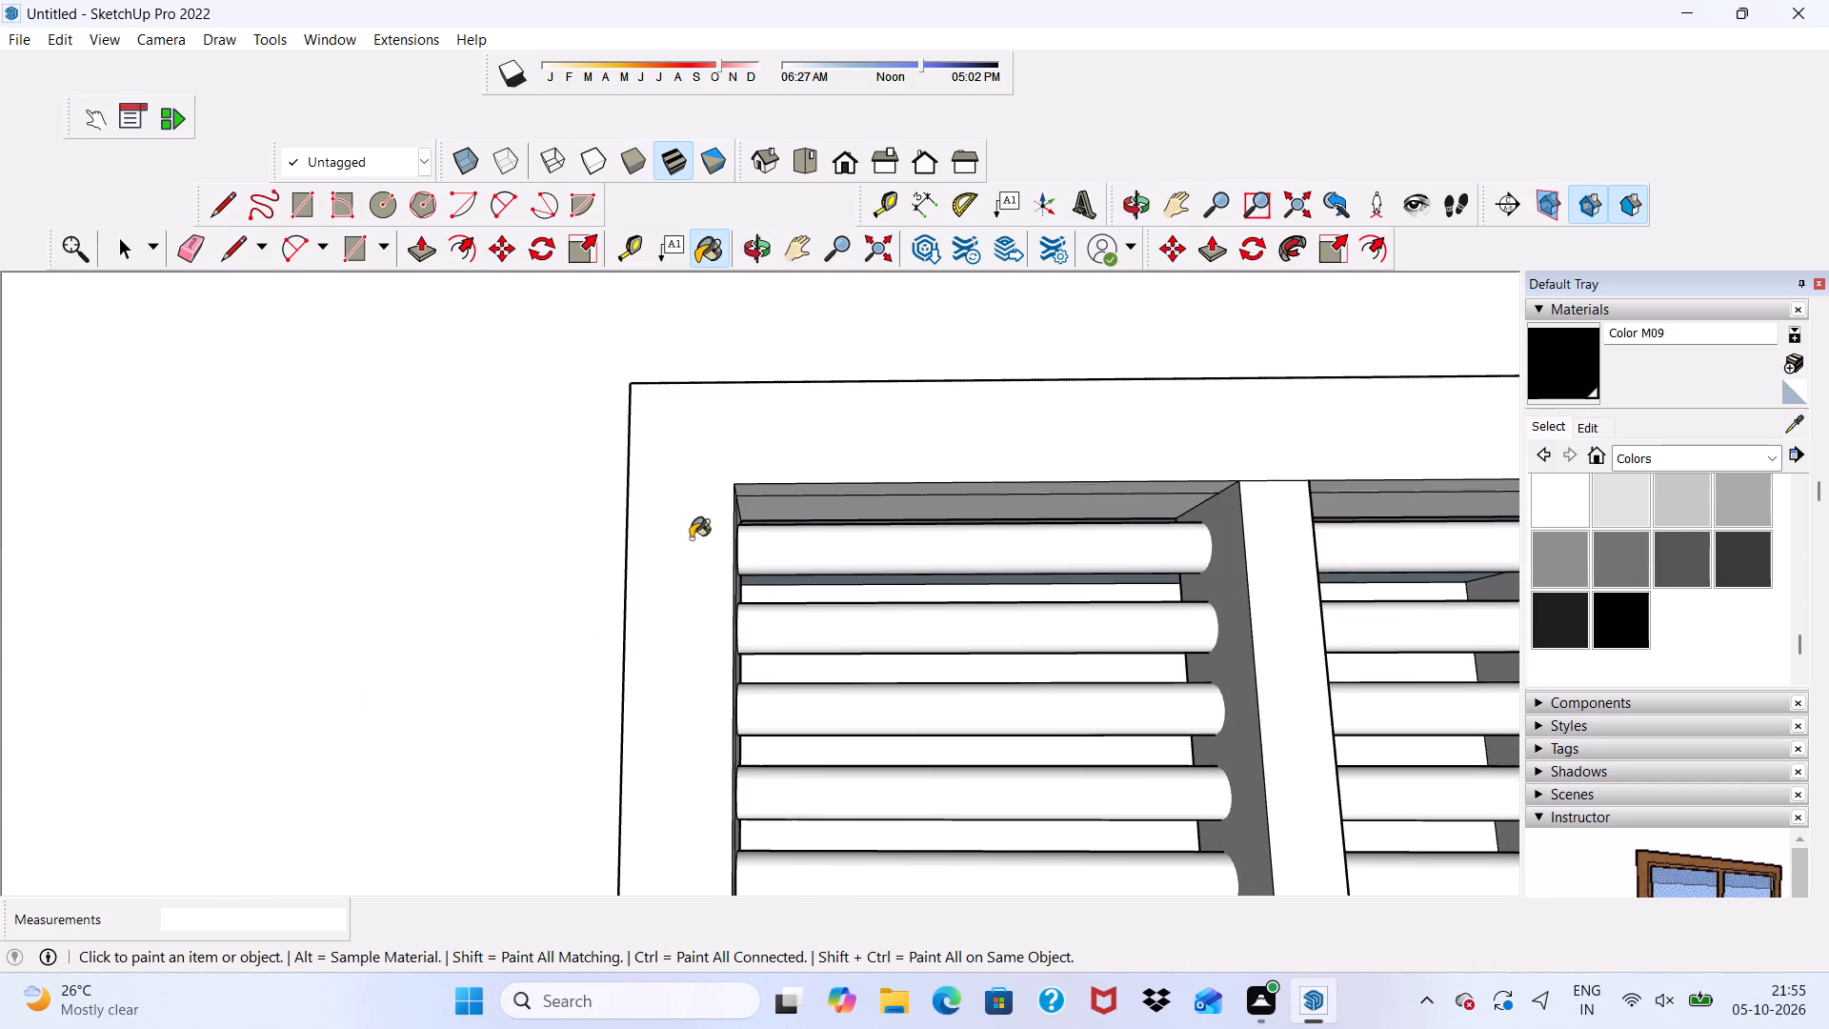
Paint the inner top and left faces of the ground-floor window's left half with black Color M09.
scroll(853, 505, "up", 6)
left_click(862, 488)
left_click(825, 468)
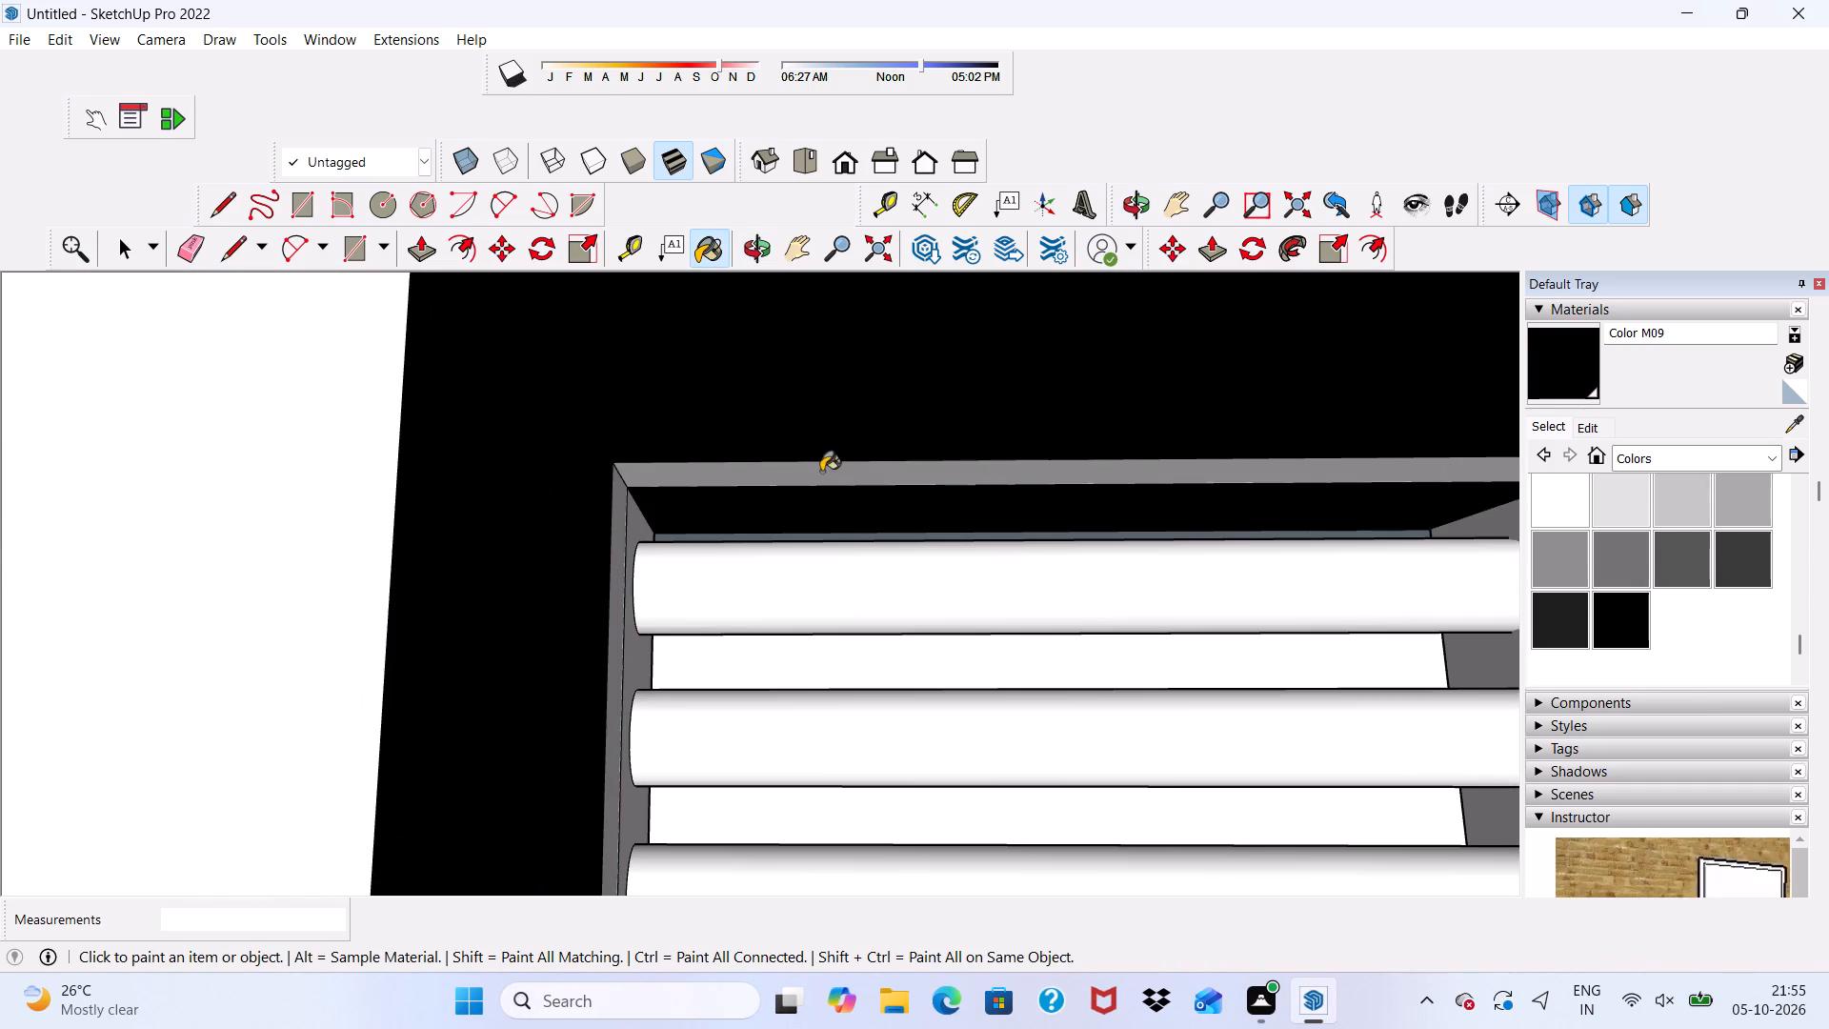
scroll(695, 489, "up", 4)
left_click(571, 552)
left_click(597, 520)
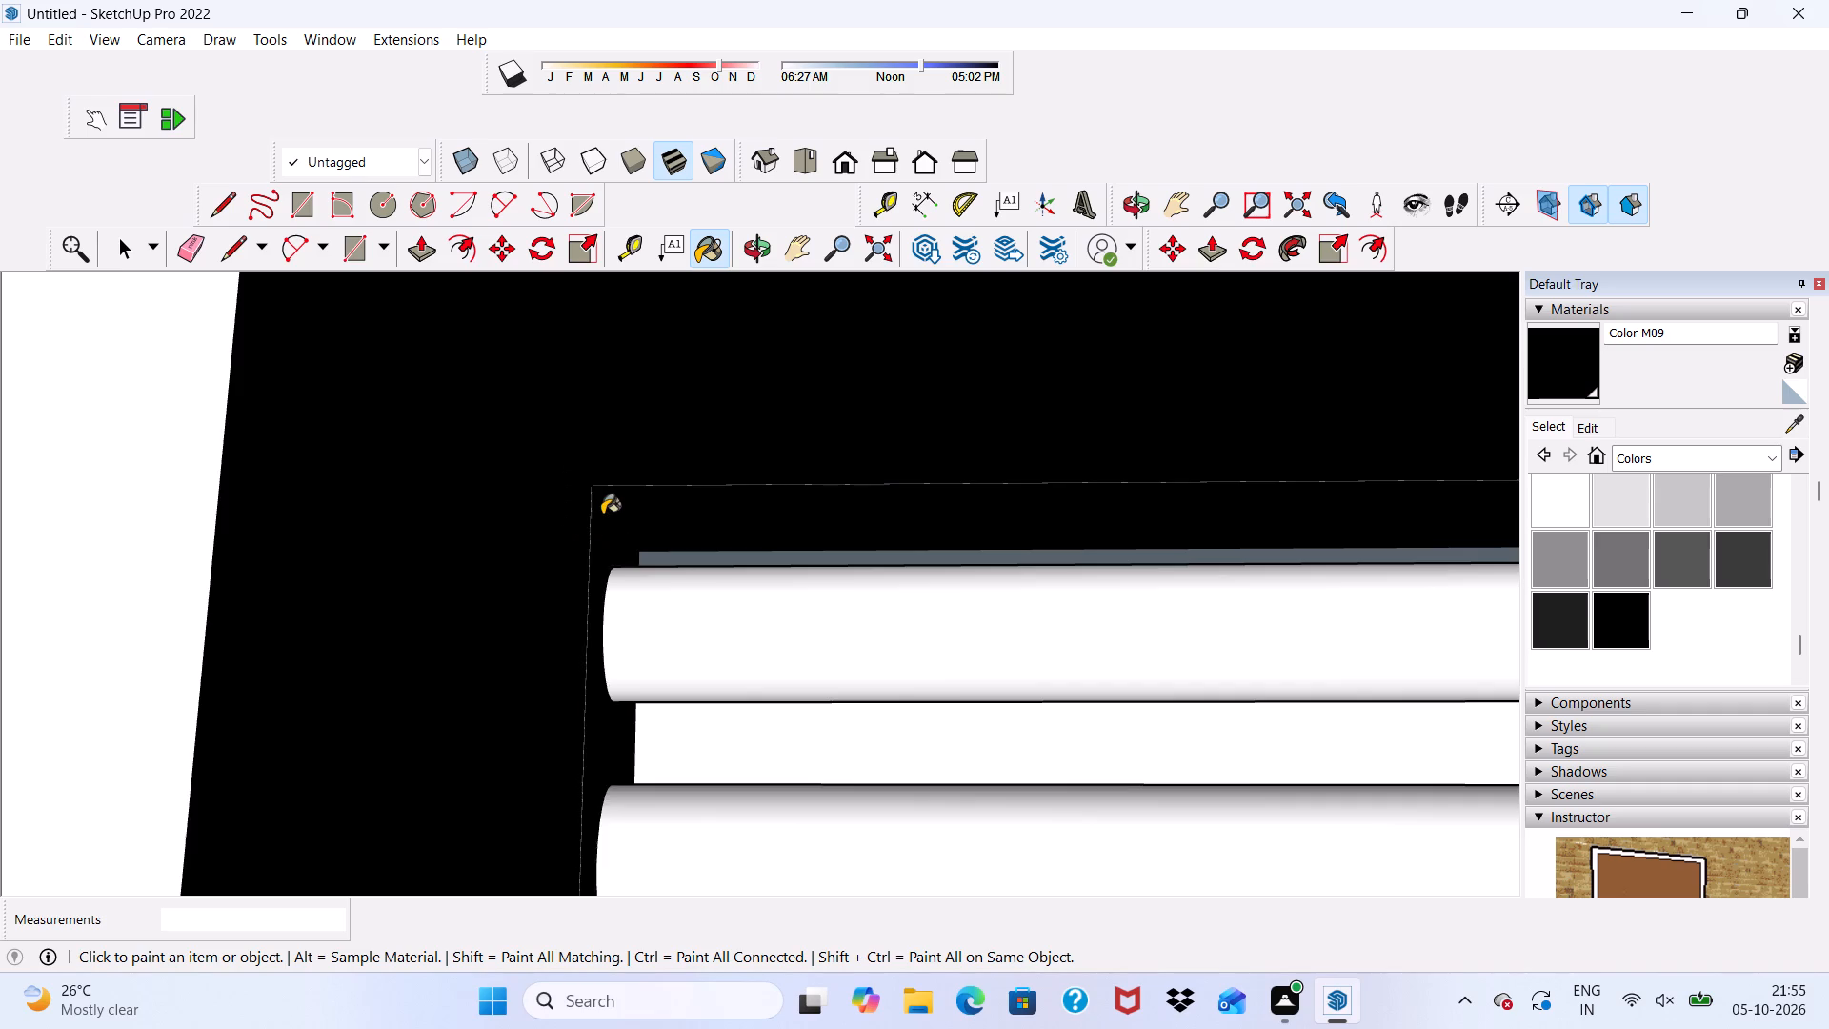
Paint the inner top and right faces of the ground-floor window's right half with black Color M09.
scroll(602, 514, "down", 14)
scroll(535, 484, "up", 1)
scroll(535, 484, "down", 3)
middle_click_drag(743, 492, 980, 490)
middle_click(978, 492)
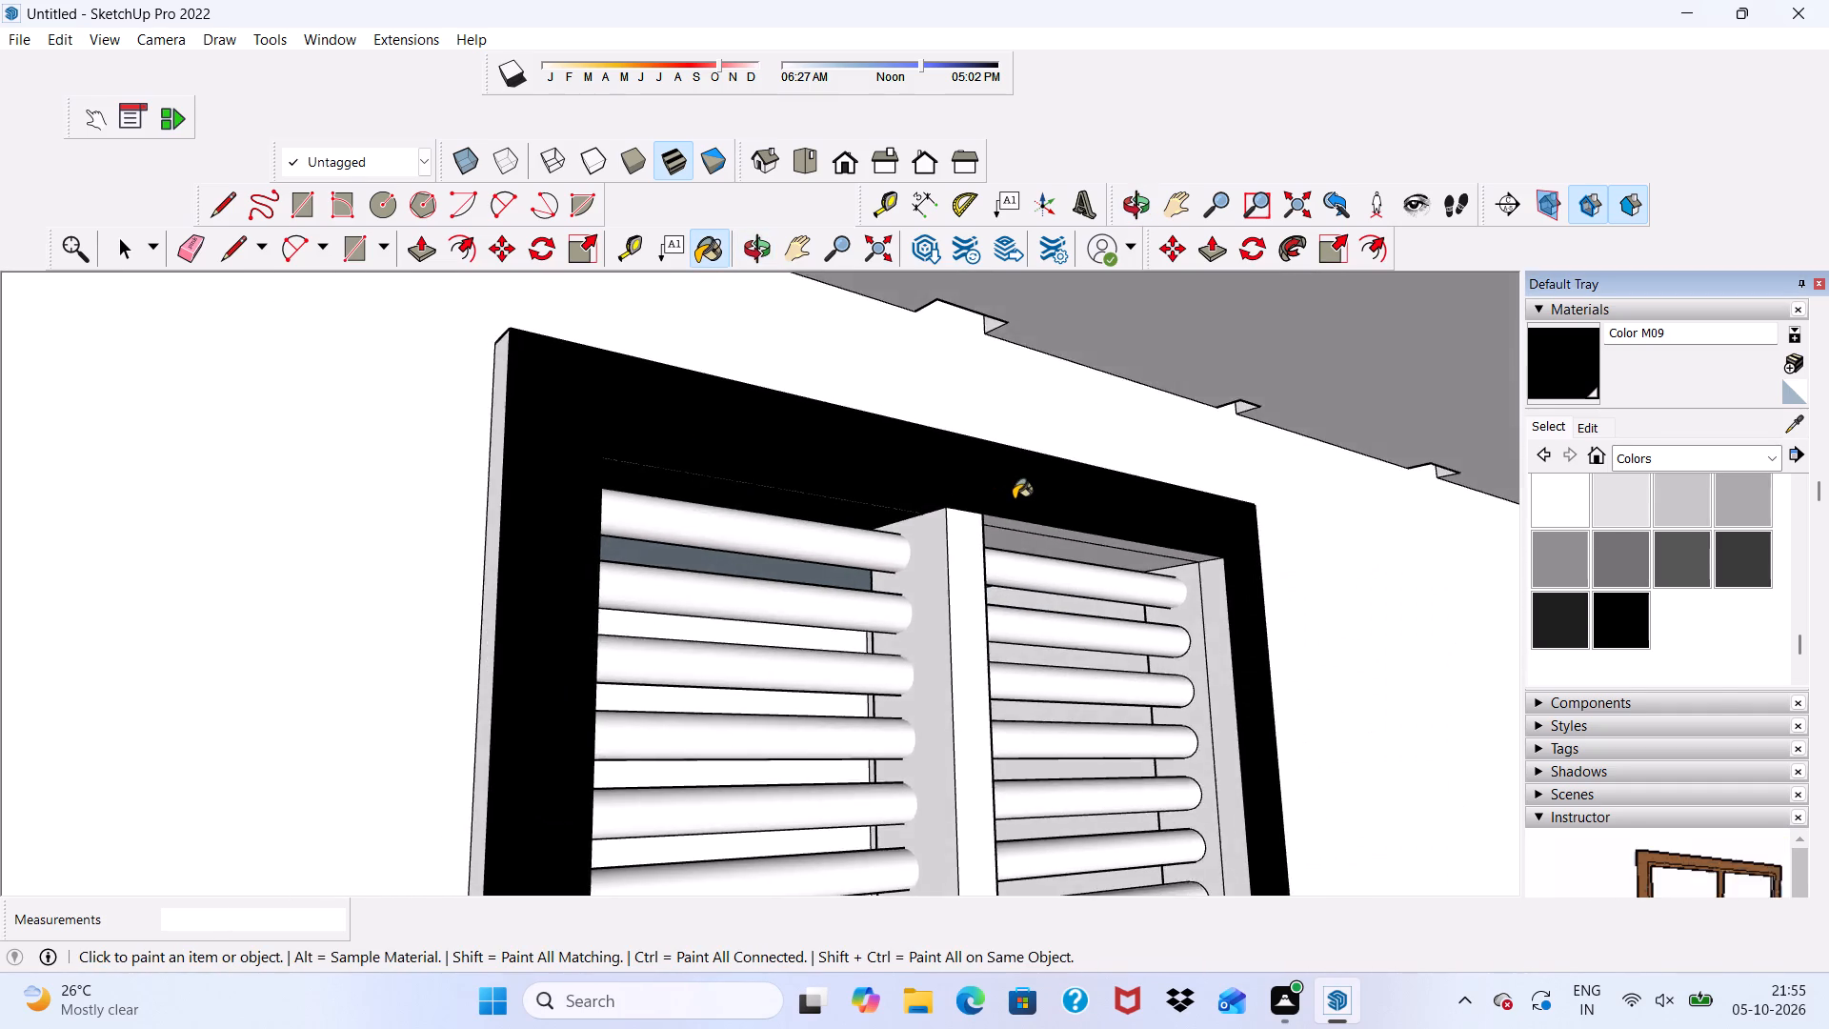
scroll(1014, 500, "up", 7)
left_click_drag(999, 538, 994, 566)
left_click(994, 568)
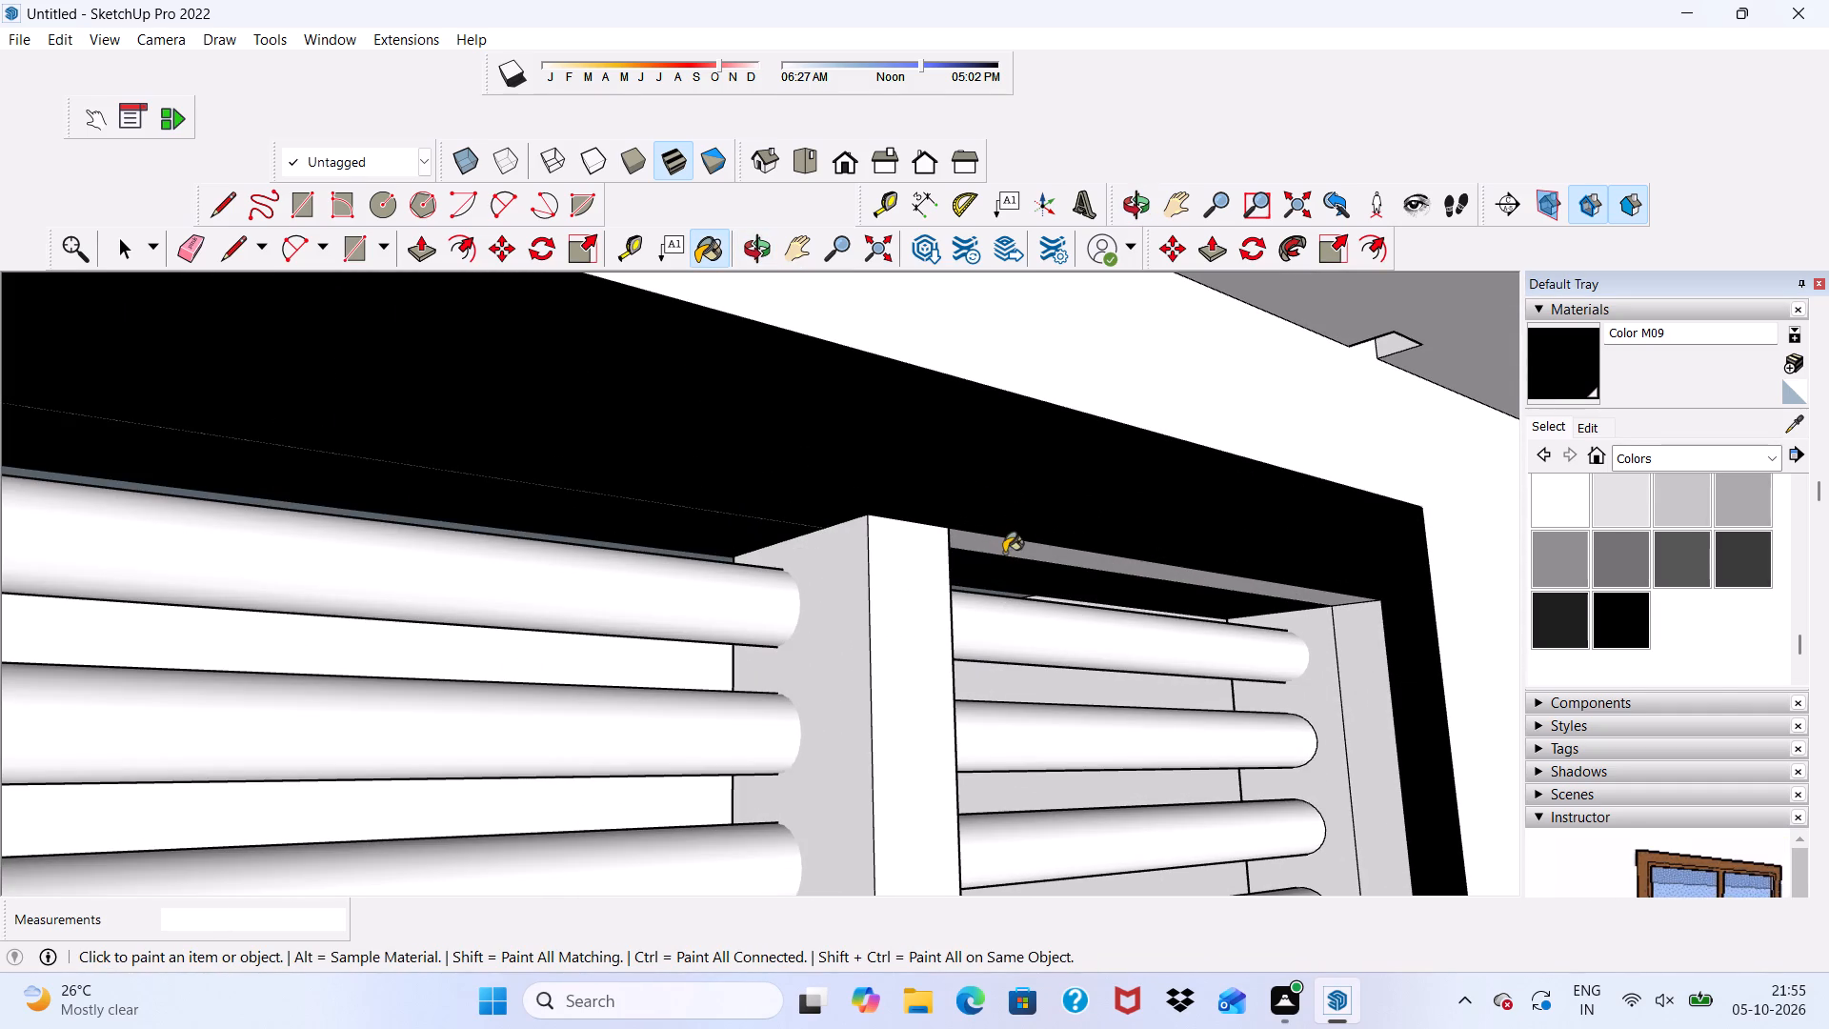
left_click(1005, 553)
left_click(1342, 650)
left_click(1309, 672)
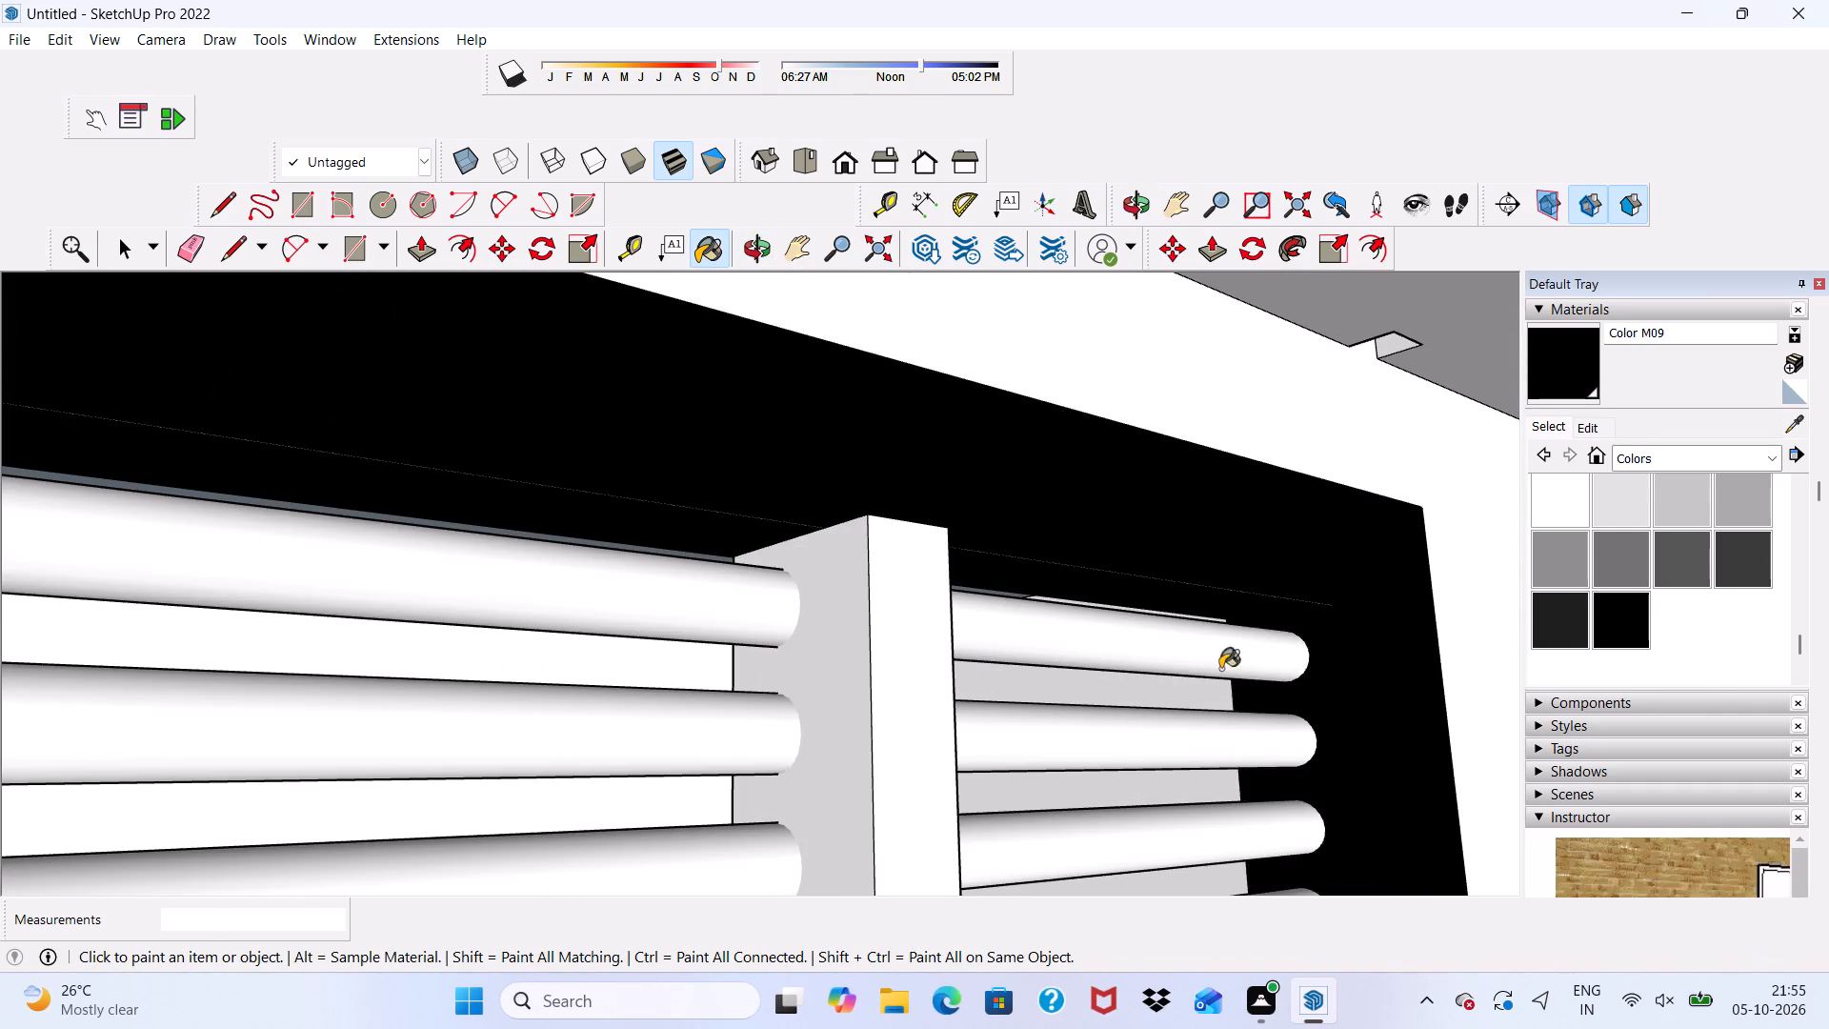
Paint the outer left side edge of the ground-floor window frame with black Color M09.
scroll(1160, 678, "down", 3)
scroll(1109, 685, "up", 1)
scroll(1105, 685, "down", 3)
scroll(929, 507, "up", 1)
scroll(923, 509, "down", 6)
scroll(851, 604, "up", 4)
left_click(854, 596)
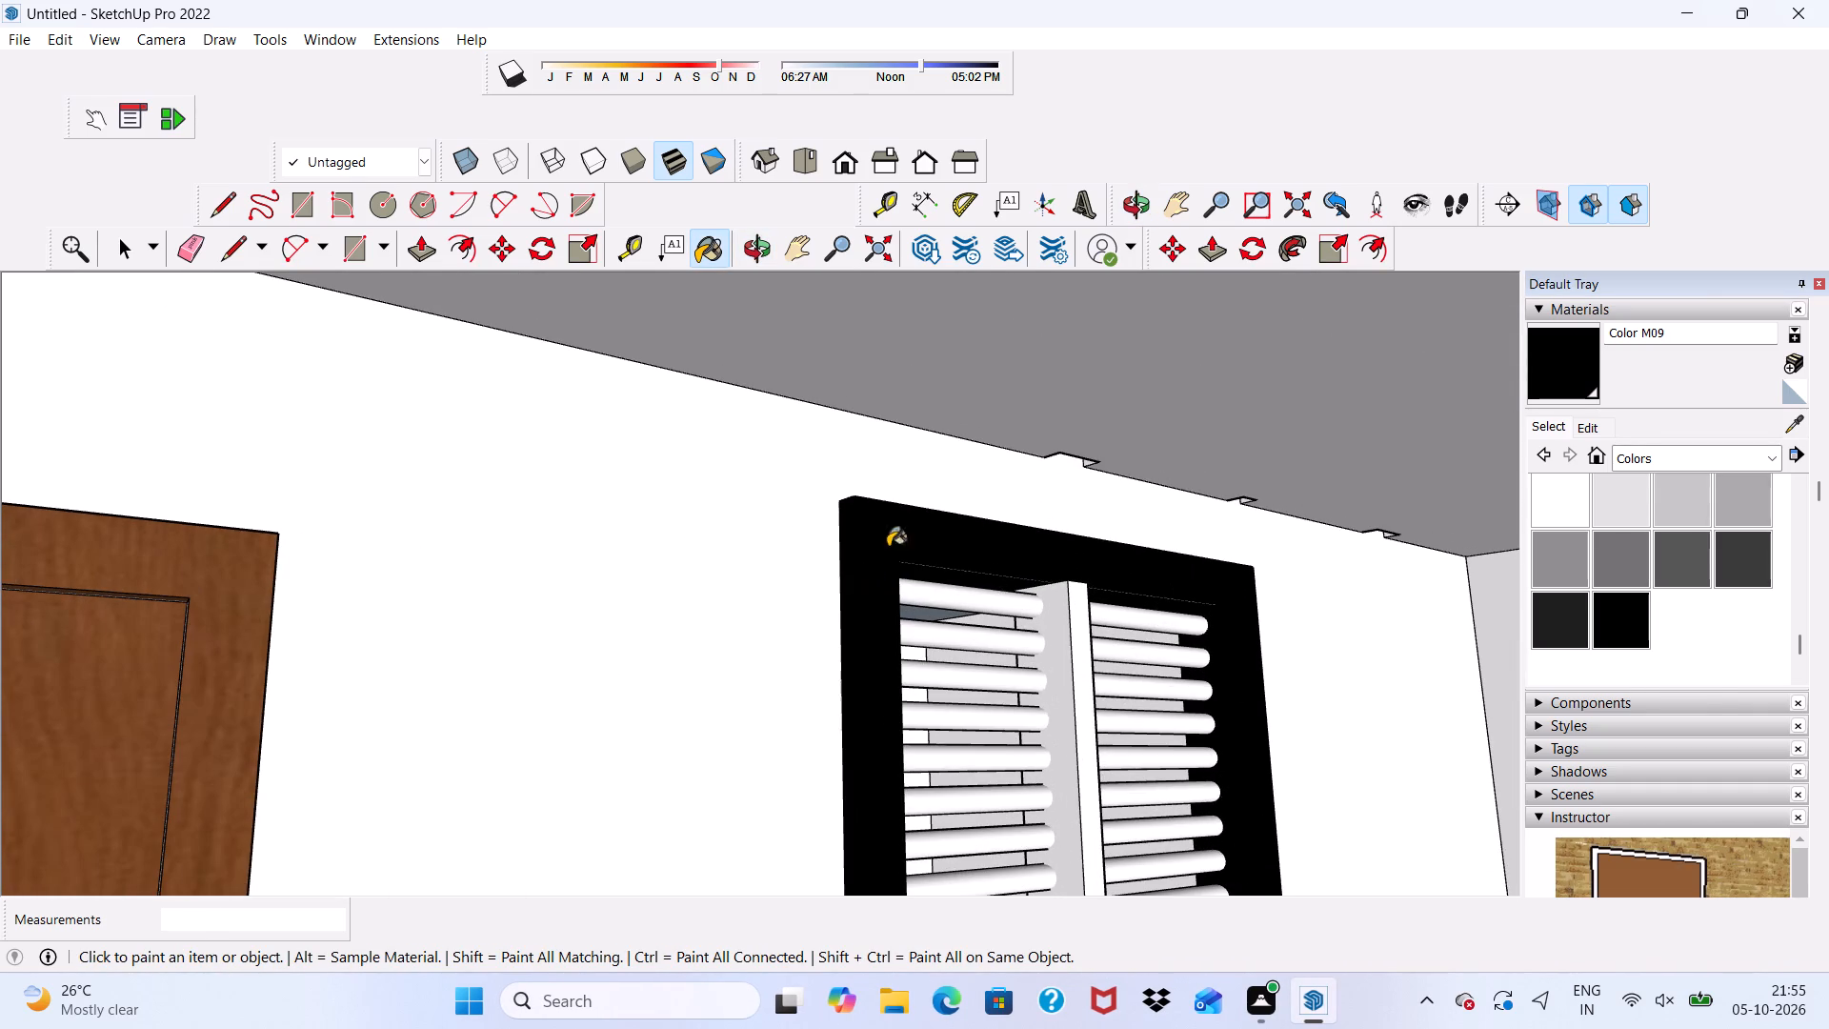
Paint the outer top edge of the ground-floor window frame with black Color M09.
middle_click_drag(856, 587, 634, 600)
scroll(749, 529, "up", 2)
scroll(774, 518, "down", 1)
scroll(778, 516, "up", 4)
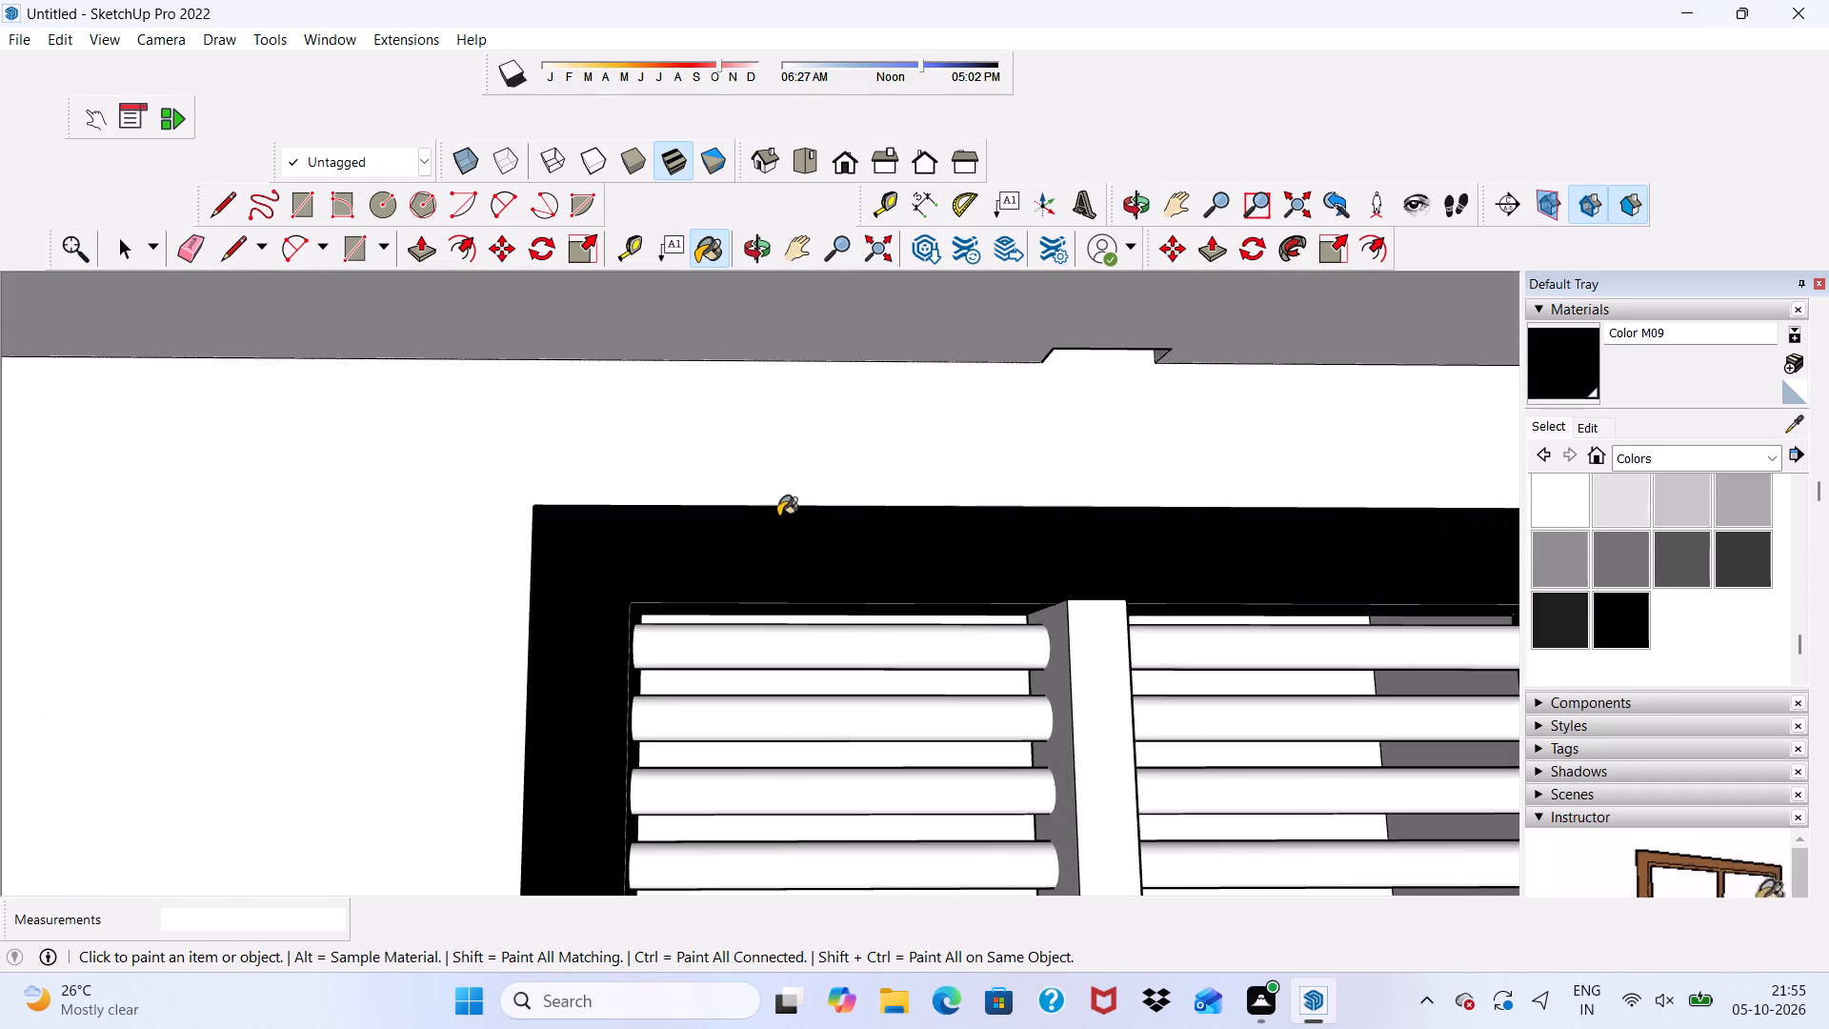
middle_click_drag(779, 454, 699, 520)
scroll(699, 520, "up", 11)
middle_click_drag(662, 496, 635, 588)
scroll(635, 588, "up", 3)
left_click(633, 591)
Paint the outer right side edge of the ground-floor window frame with black Color M09.
scroll(631, 591, "down", 17)
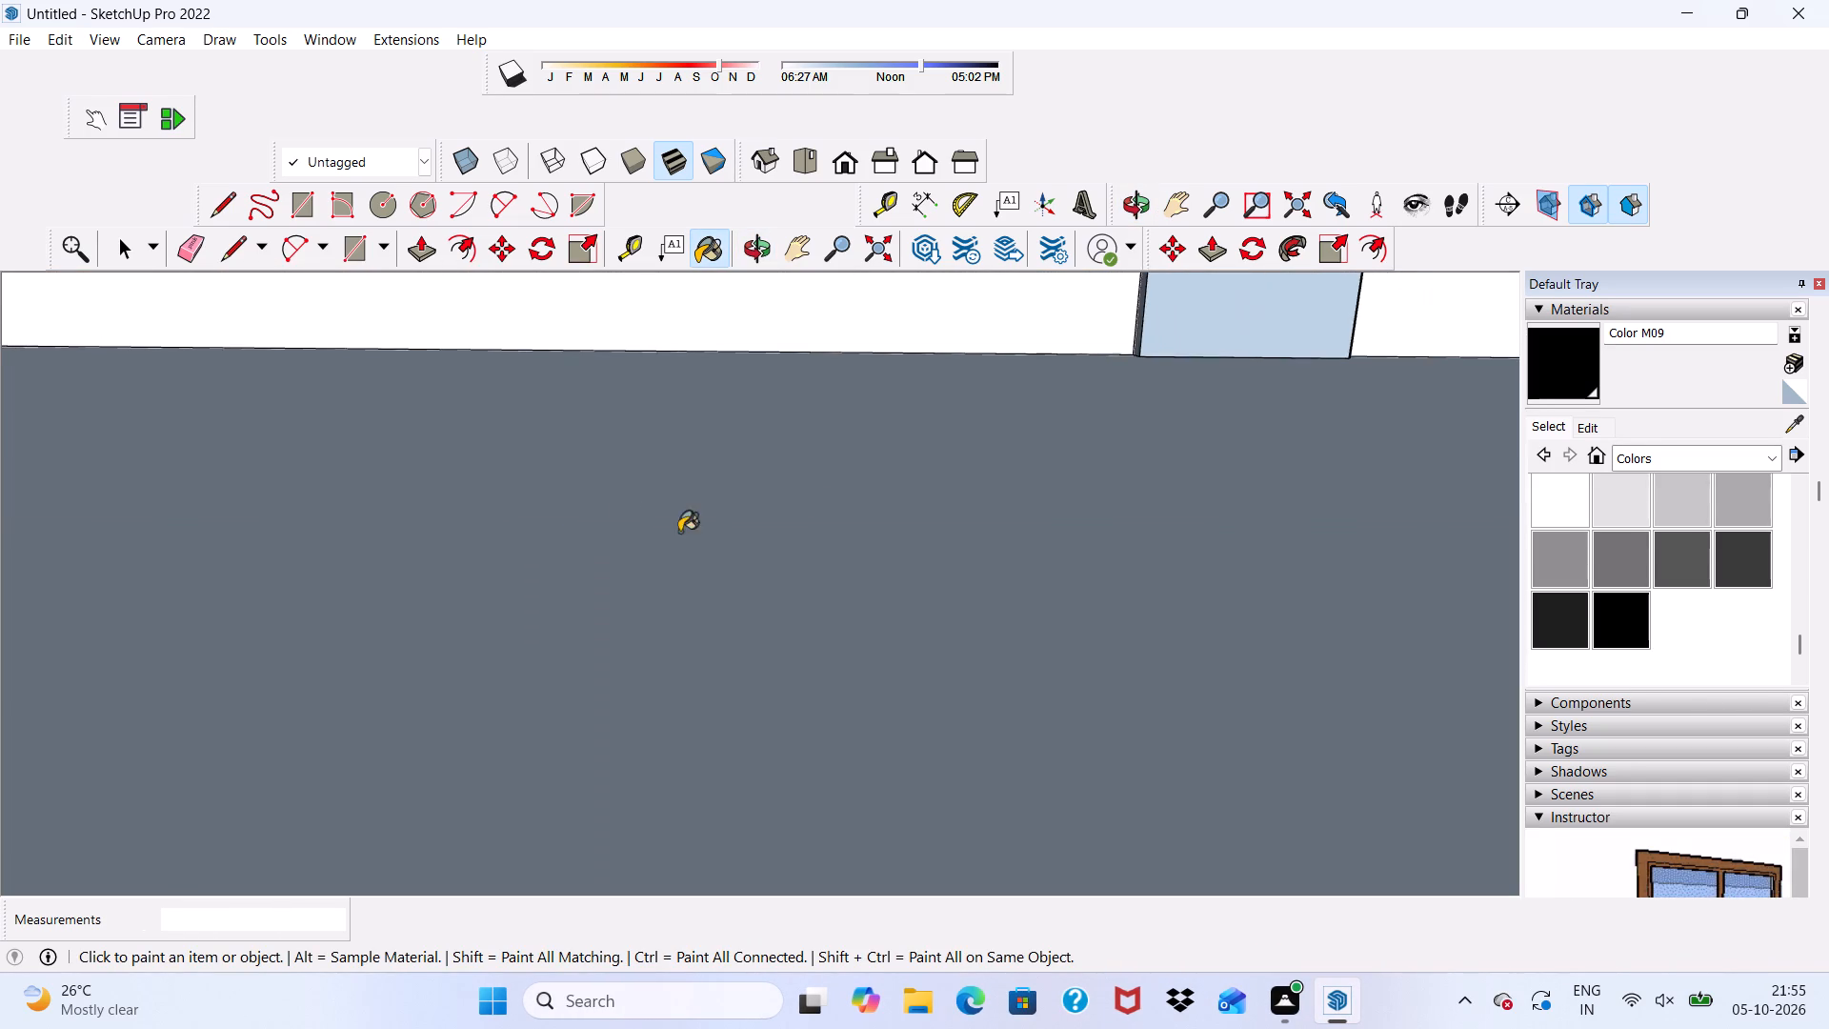
scroll(679, 532, "down", 7)
left_click(841, 150)
scroll(733, 314, "down", 12)
scroll(1248, 547, "down", 1)
middle_click_drag(1264, 553, 895, 582)
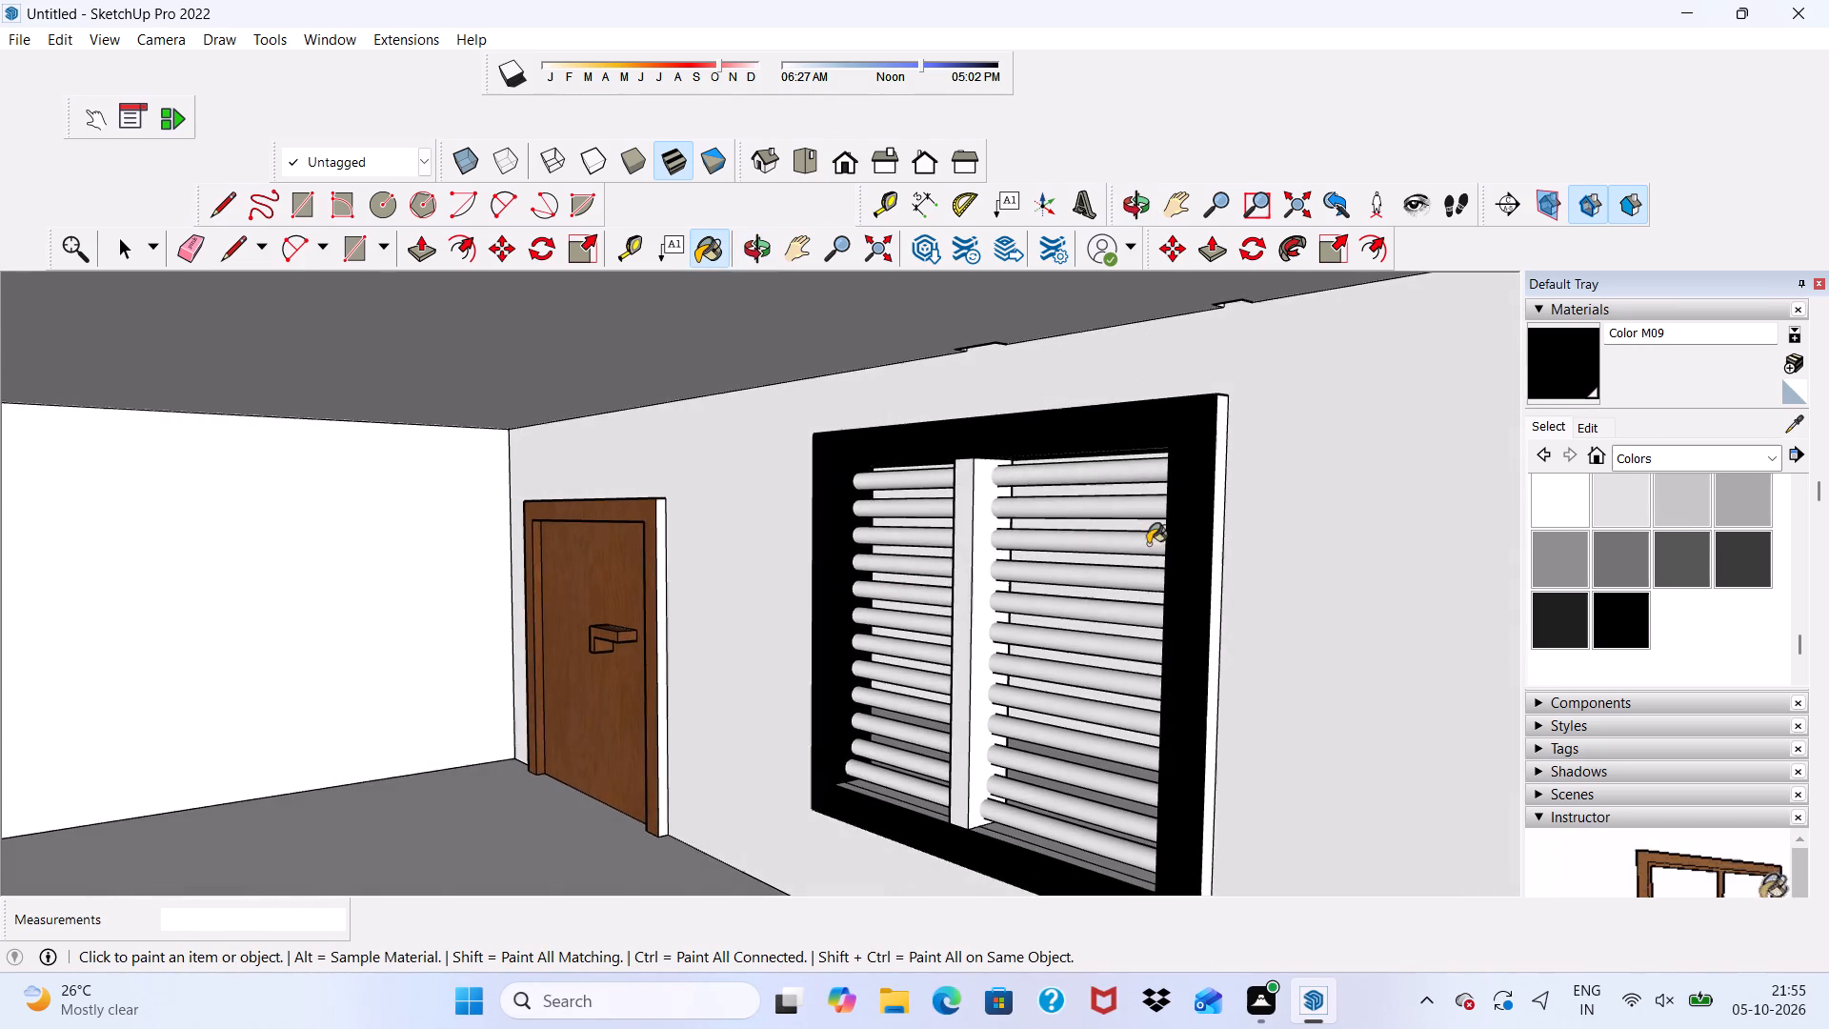
scroll(1148, 544, "up", 5)
scroll(1226, 496, "up", 3)
left_click(1316, 448)
scroll(1263, 504, "down", 8)
scroll(919, 418, "up", 1)
scroll(917, 420, "down", 1)
scroll(908, 595, "down", 2)
middle_click_drag(928, 727, 1028, 584)
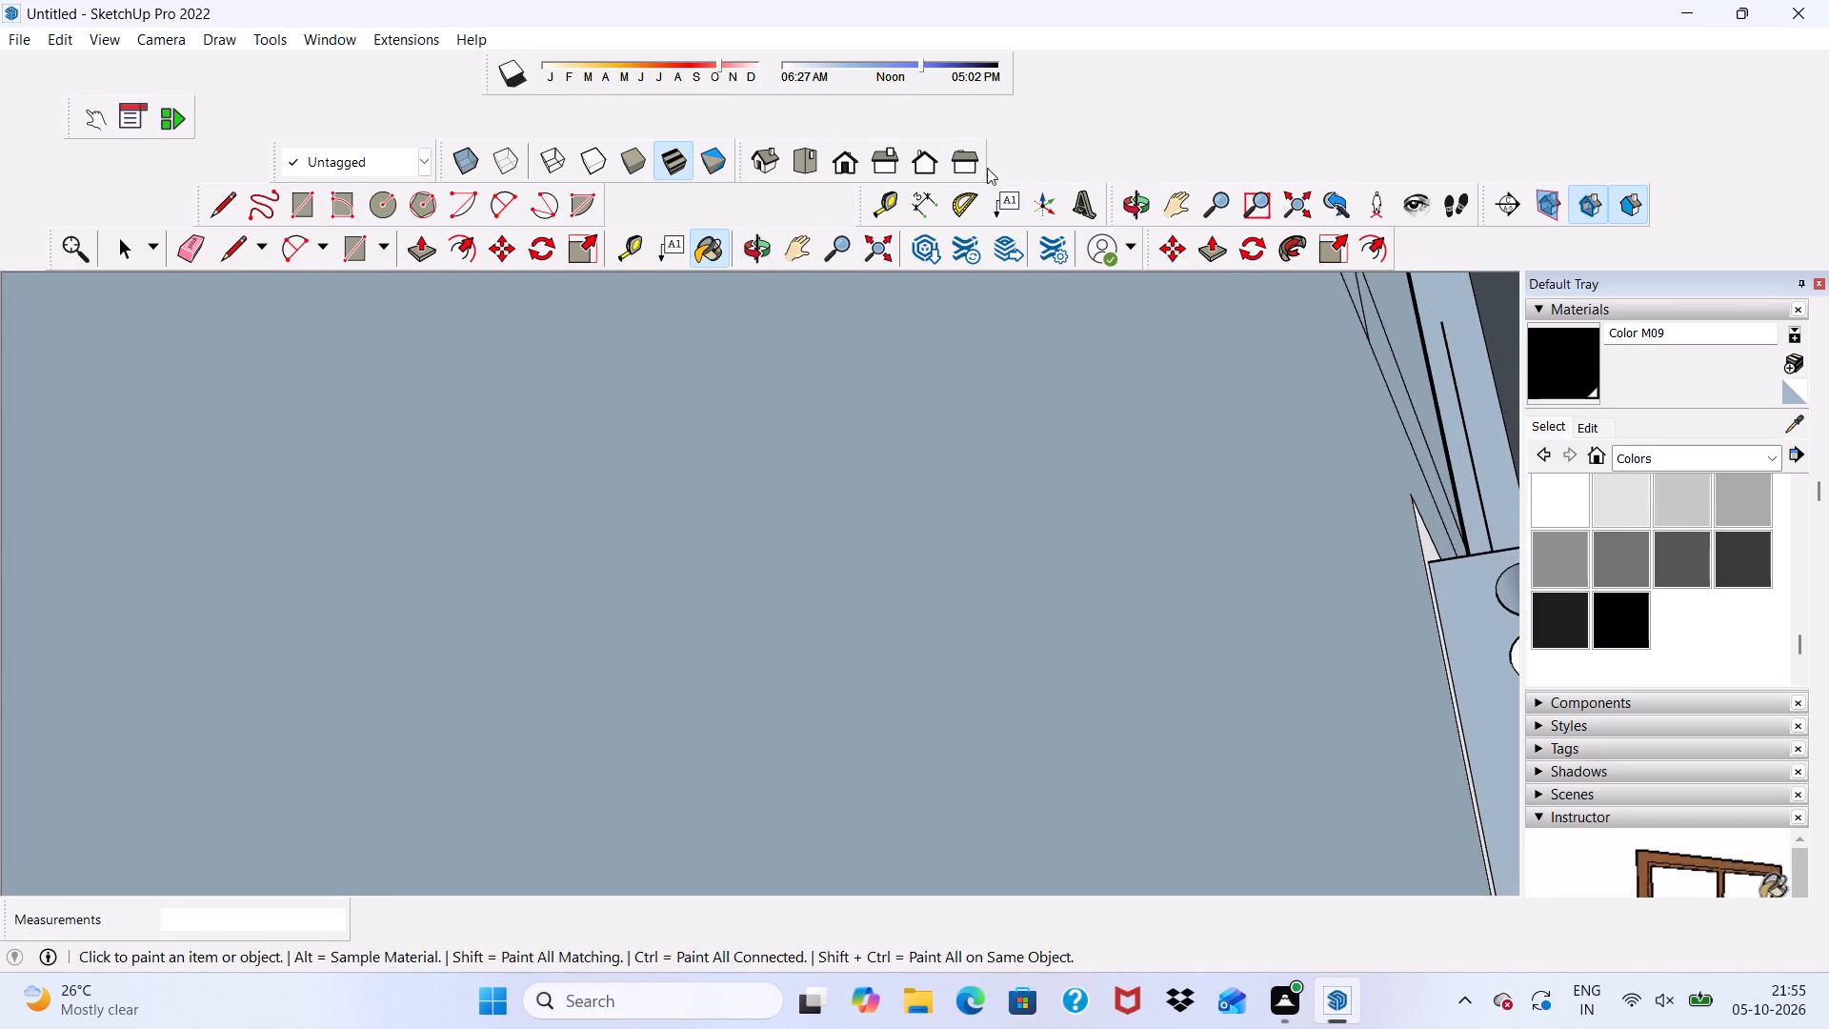
left_click(839, 150)
Examine the balcony window frame from above and close up for edges still unpainted.
scroll(818, 171, "down", 6)
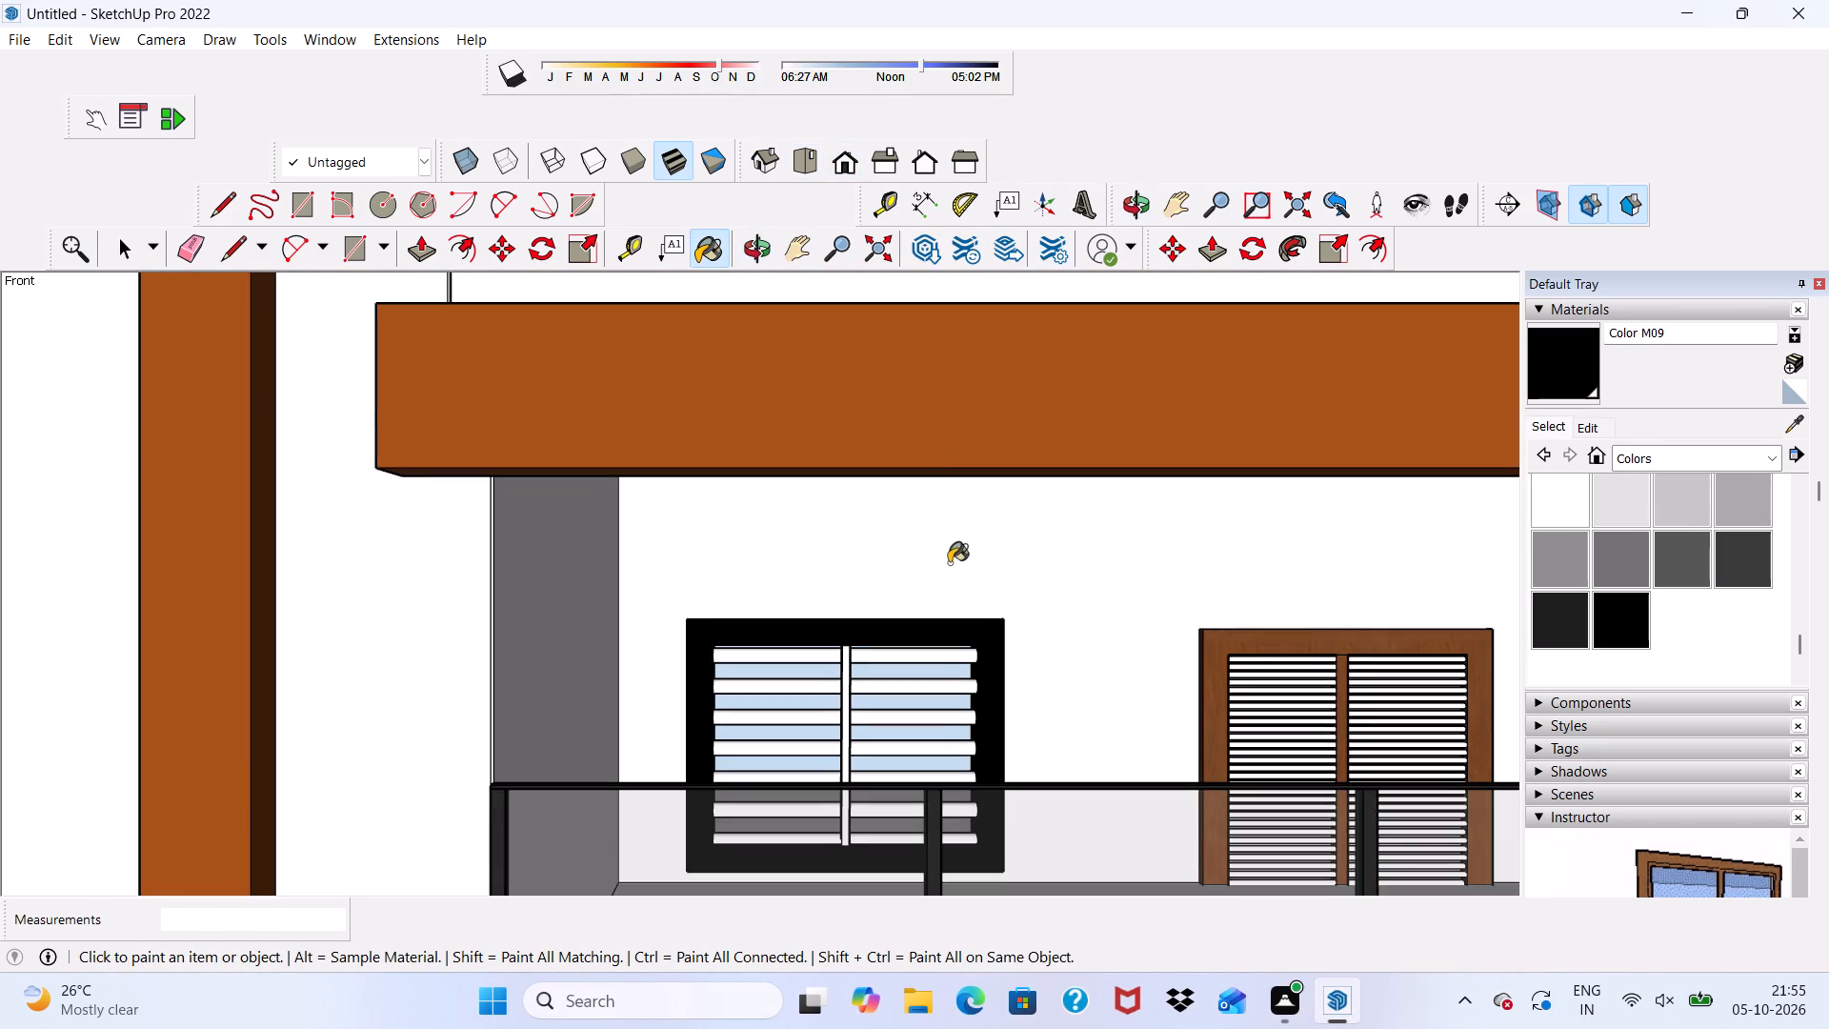
scroll(953, 743, "up", 5)
scroll(979, 351, "down", 10)
middle_click_drag(941, 457, 911, 629)
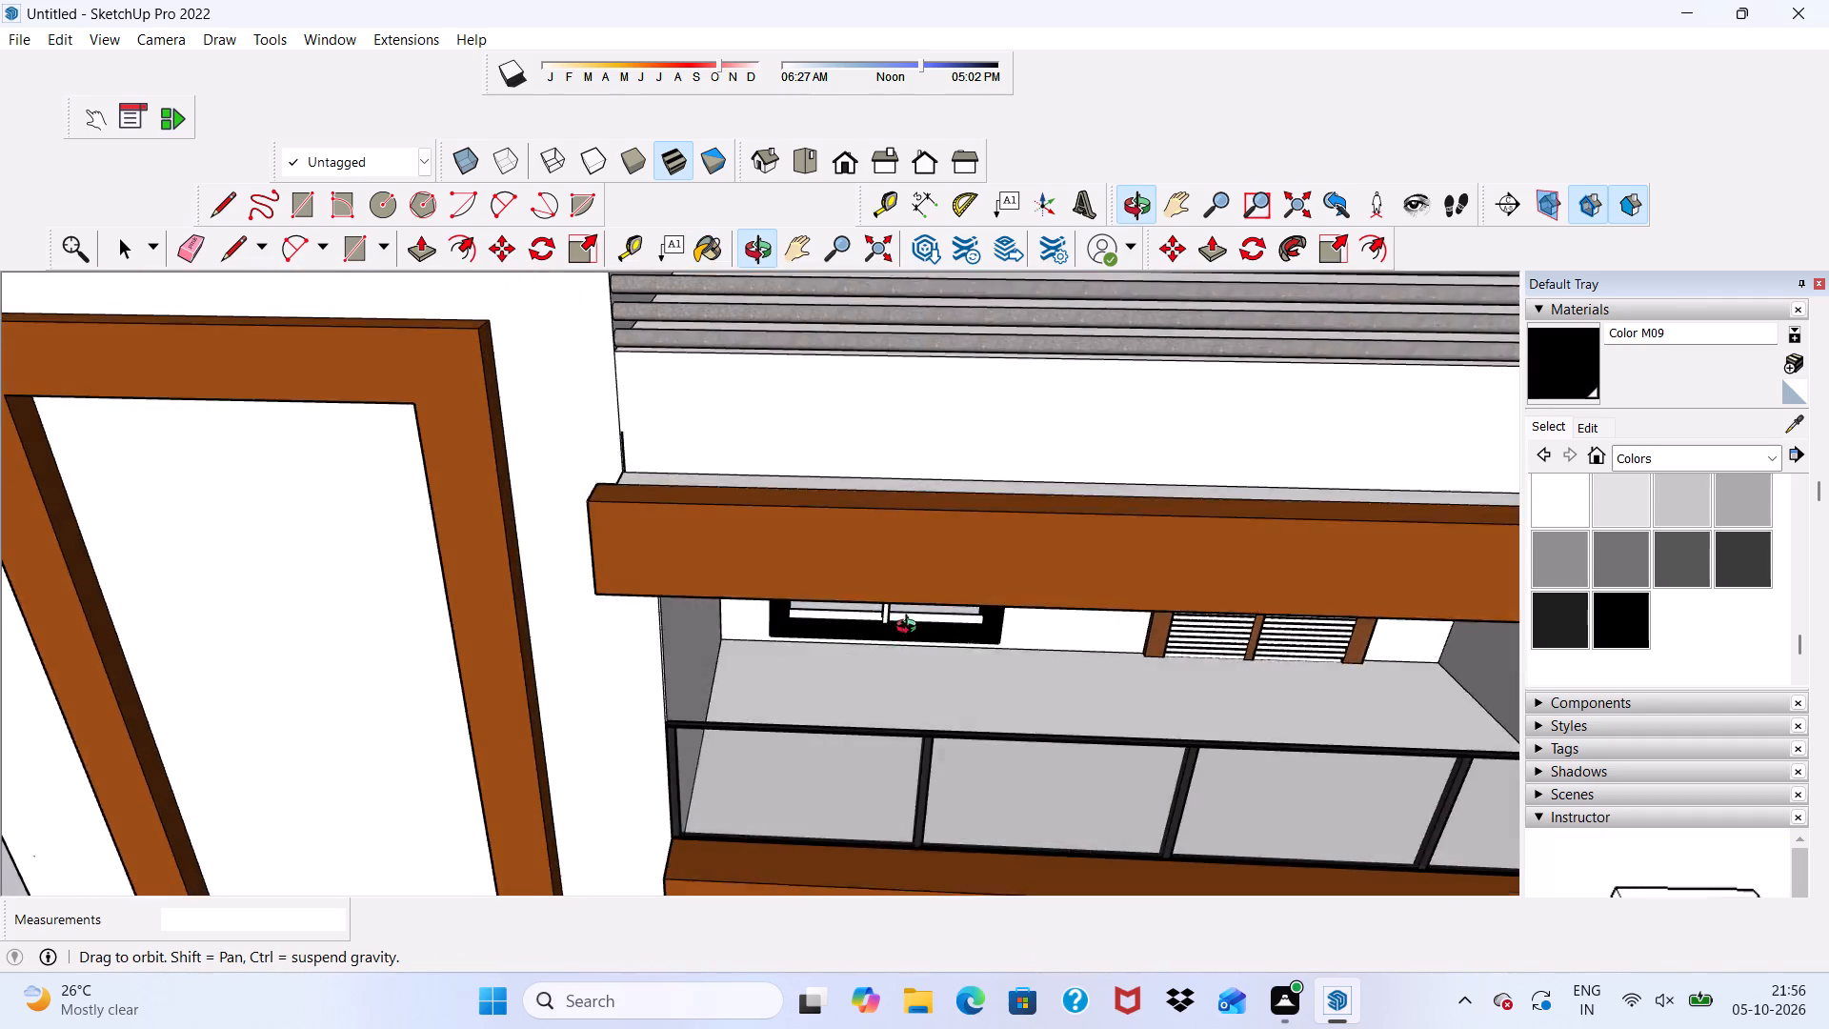
middle_click_drag(911, 629, 910, 614)
scroll(910, 614, "up", 13)
middle_click_drag(846, 702, 858, 550)
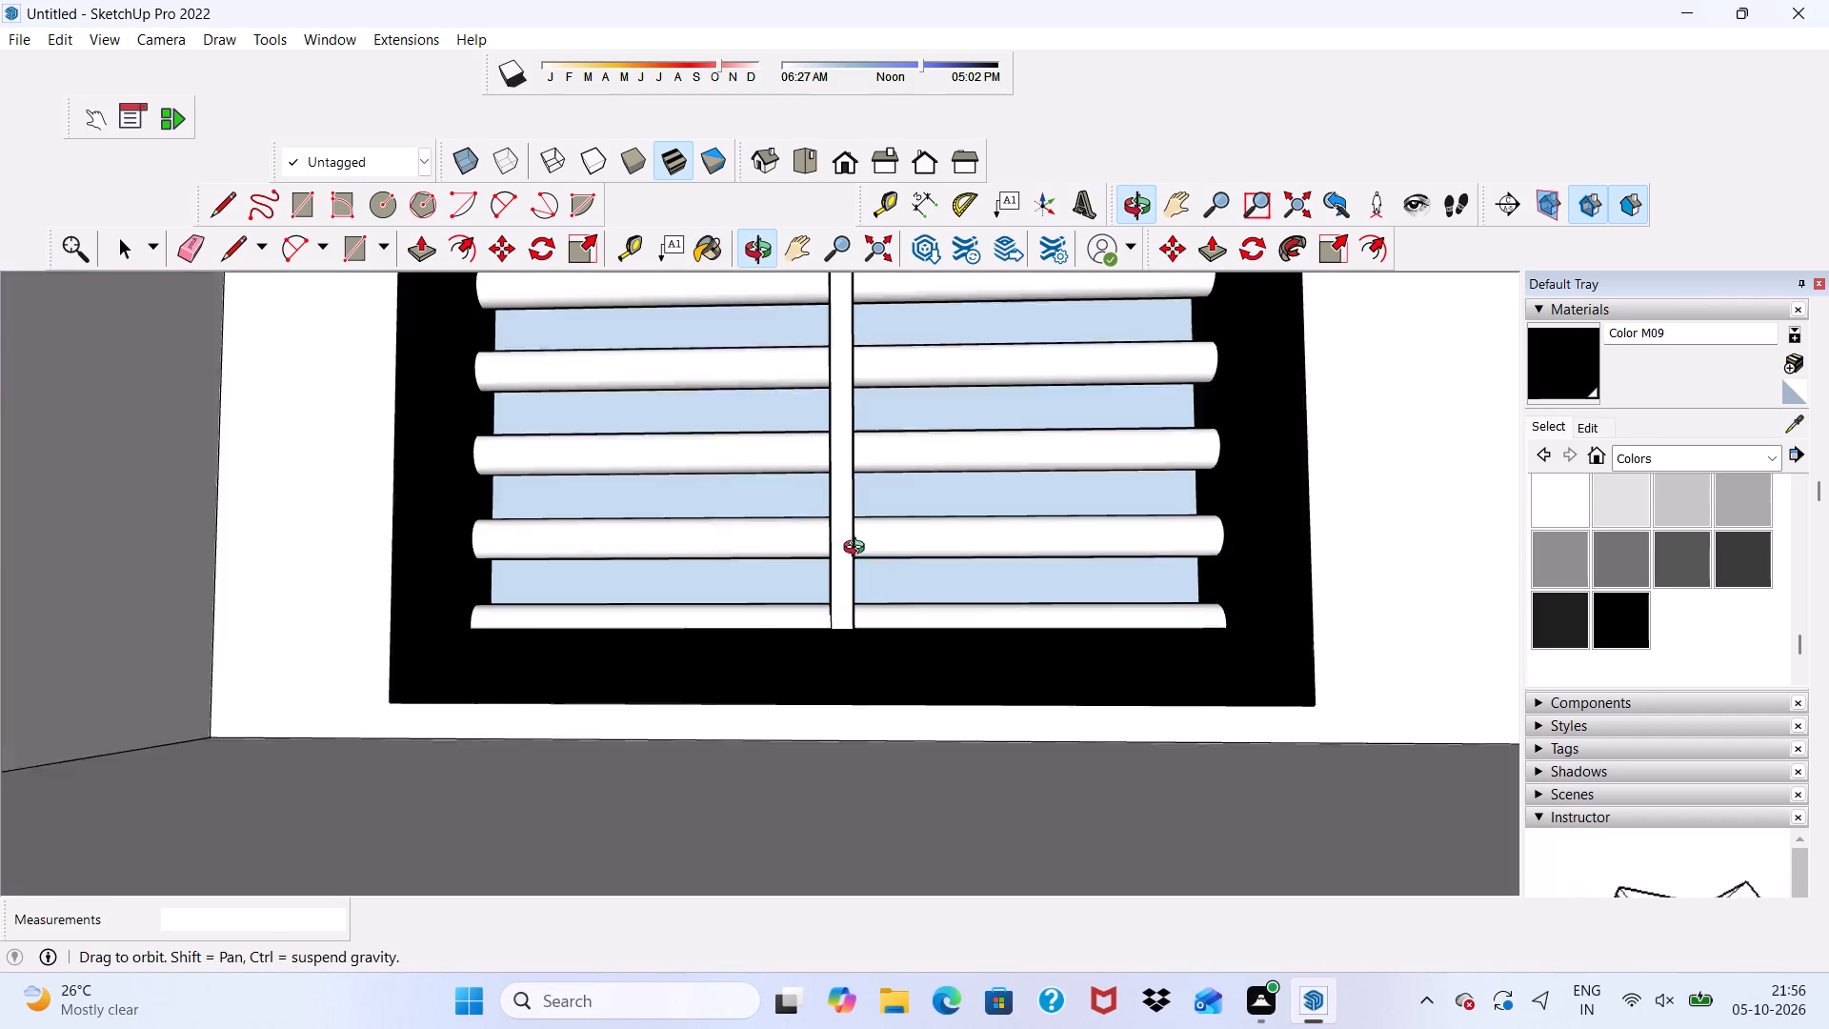
middle_click_drag(858, 550, 859, 562)
scroll(819, 655, "up", 5)
middle_click_drag(742, 756, 767, 650)
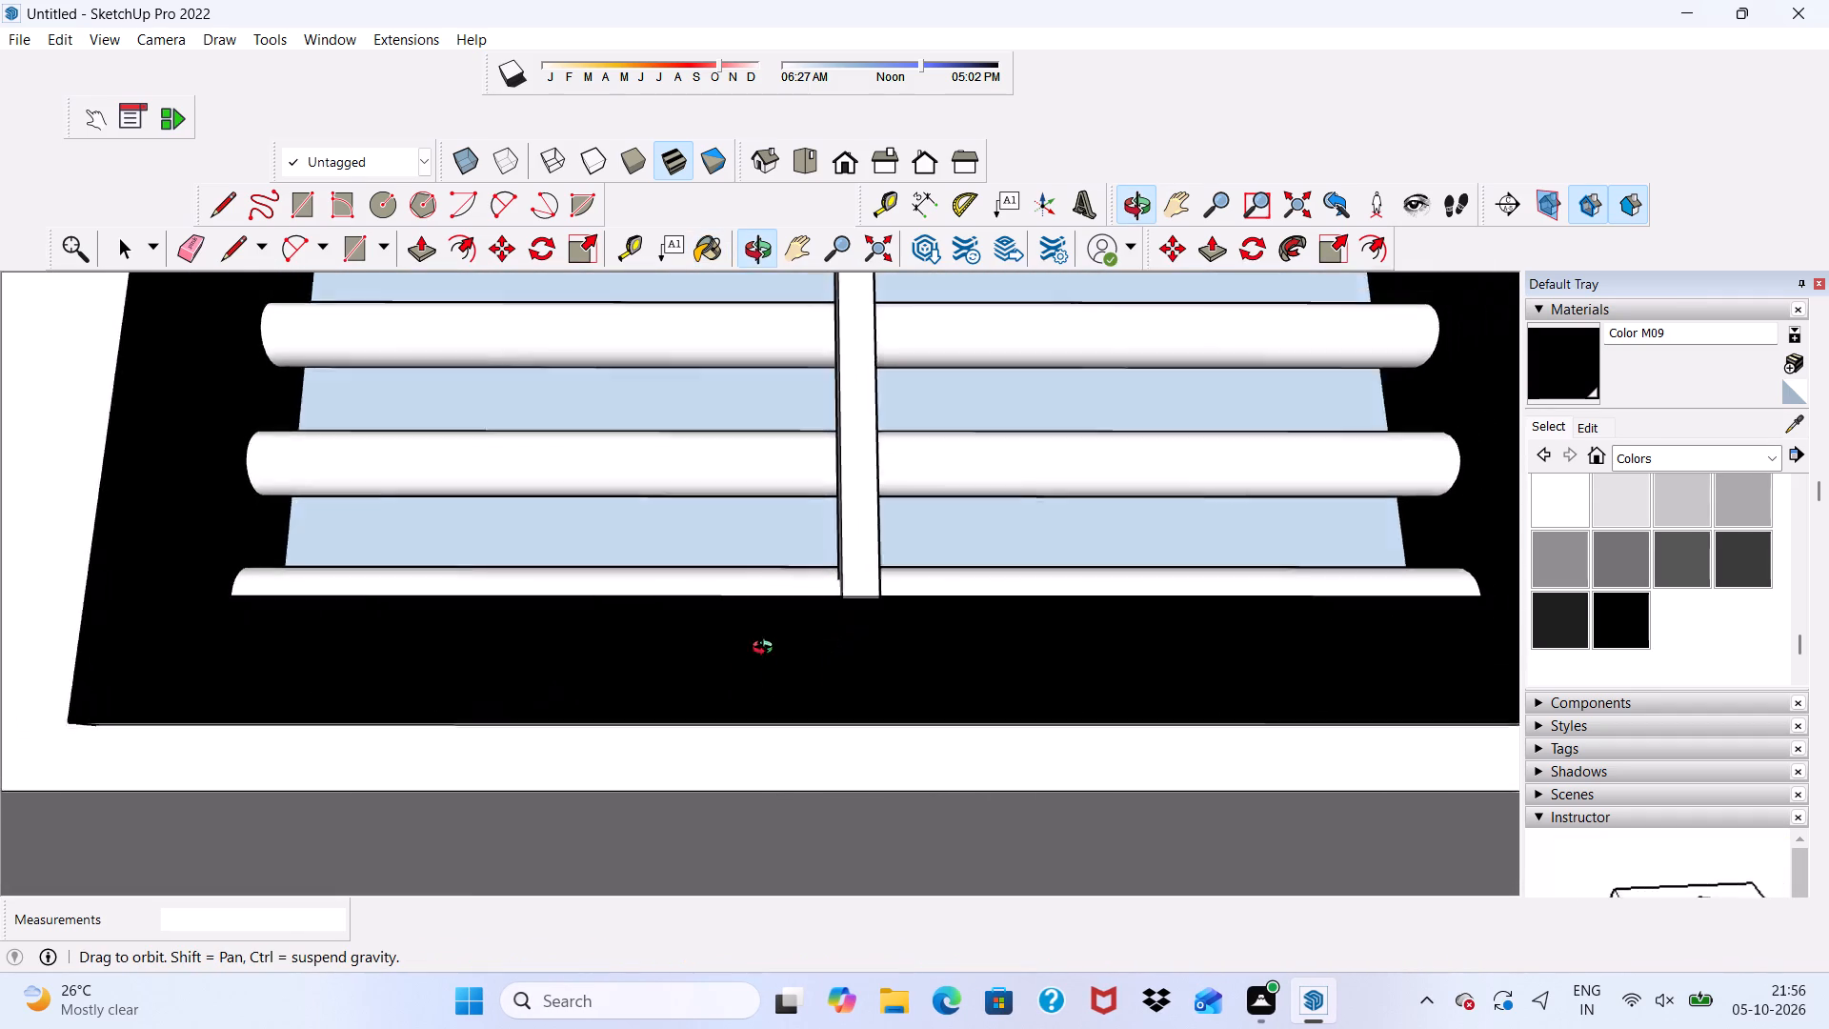
middle_click_drag(767, 650, 754, 647)
scroll(754, 649, "up", 4)
scroll(743, 665, "down", 5)
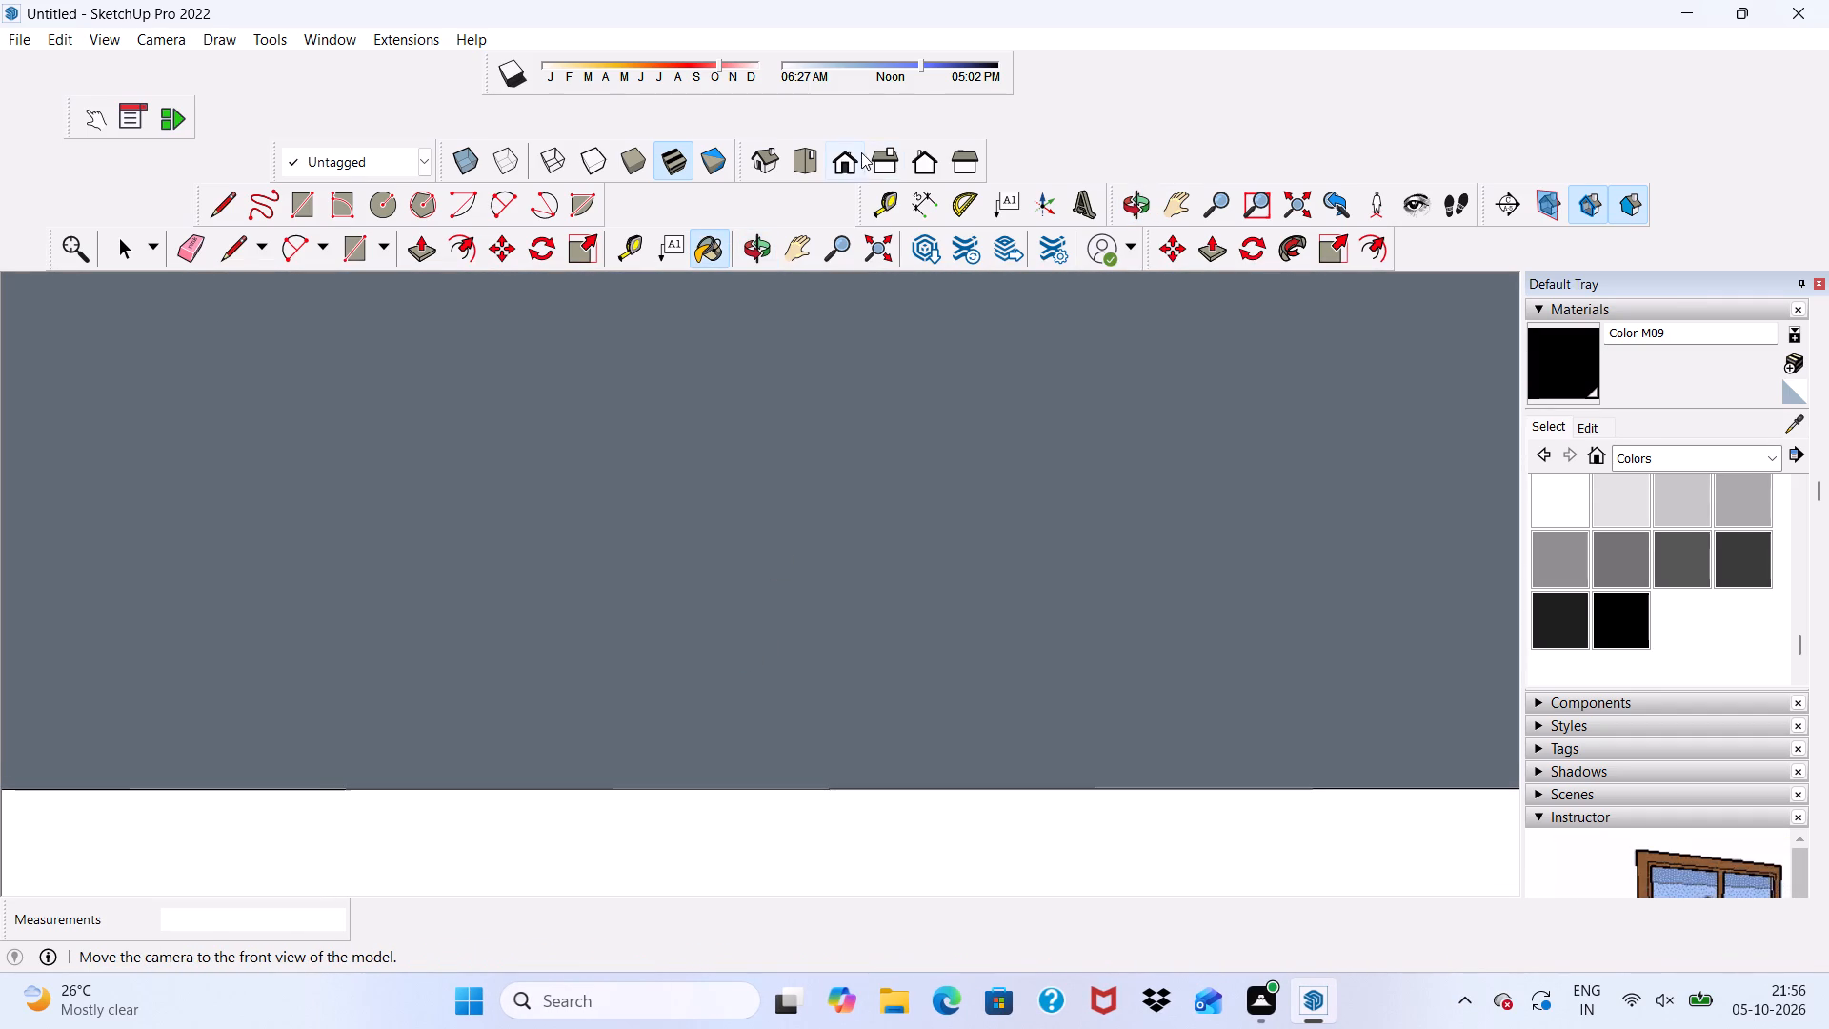
left_click(841, 166)
scroll(771, 493, "down", 5)
scroll(714, 704, "up", 6)
middle_click_drag(711, 707, 676, 649)
scroll(676, 649, "up", 4)
scroll(644, 700, "down", 8)
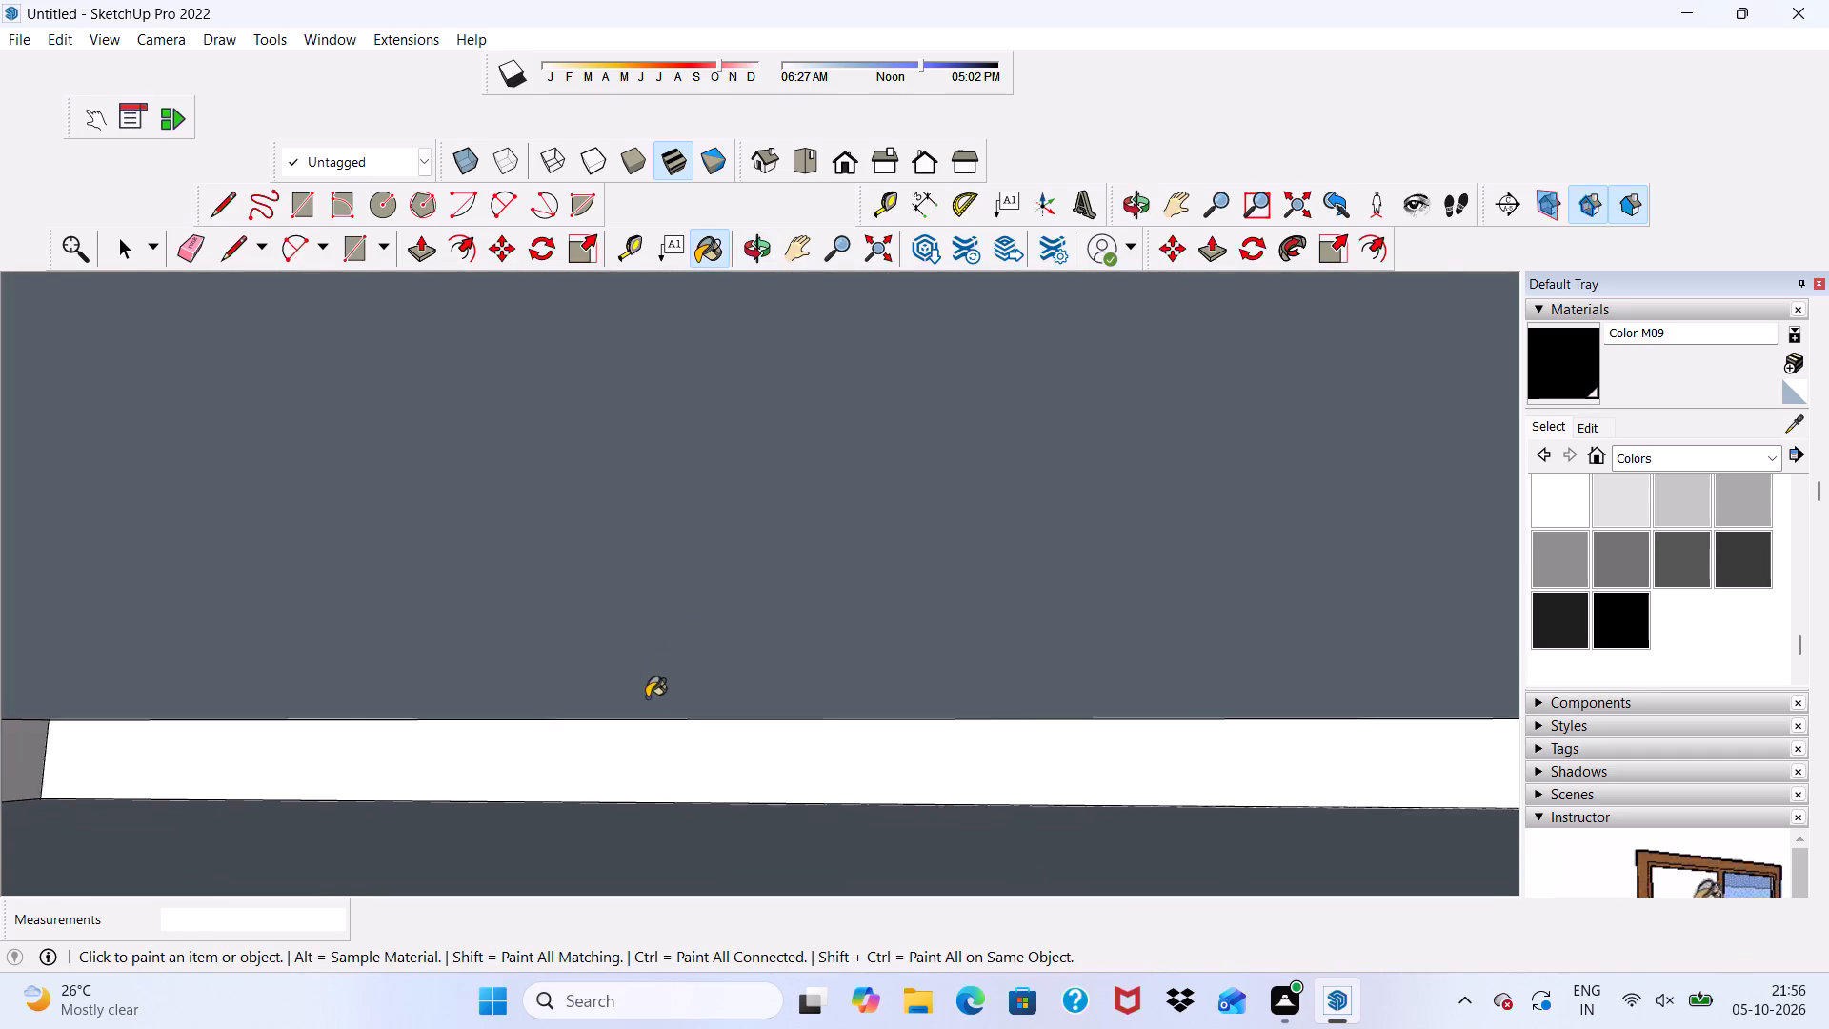
scroll(647, 697, "down", 14)
scroll(489, 679, "up", 1)
scroll(733, 650, "down", 7)
scroll(726, 662, "up", 1)
scroll(723, 666, "down", 6)
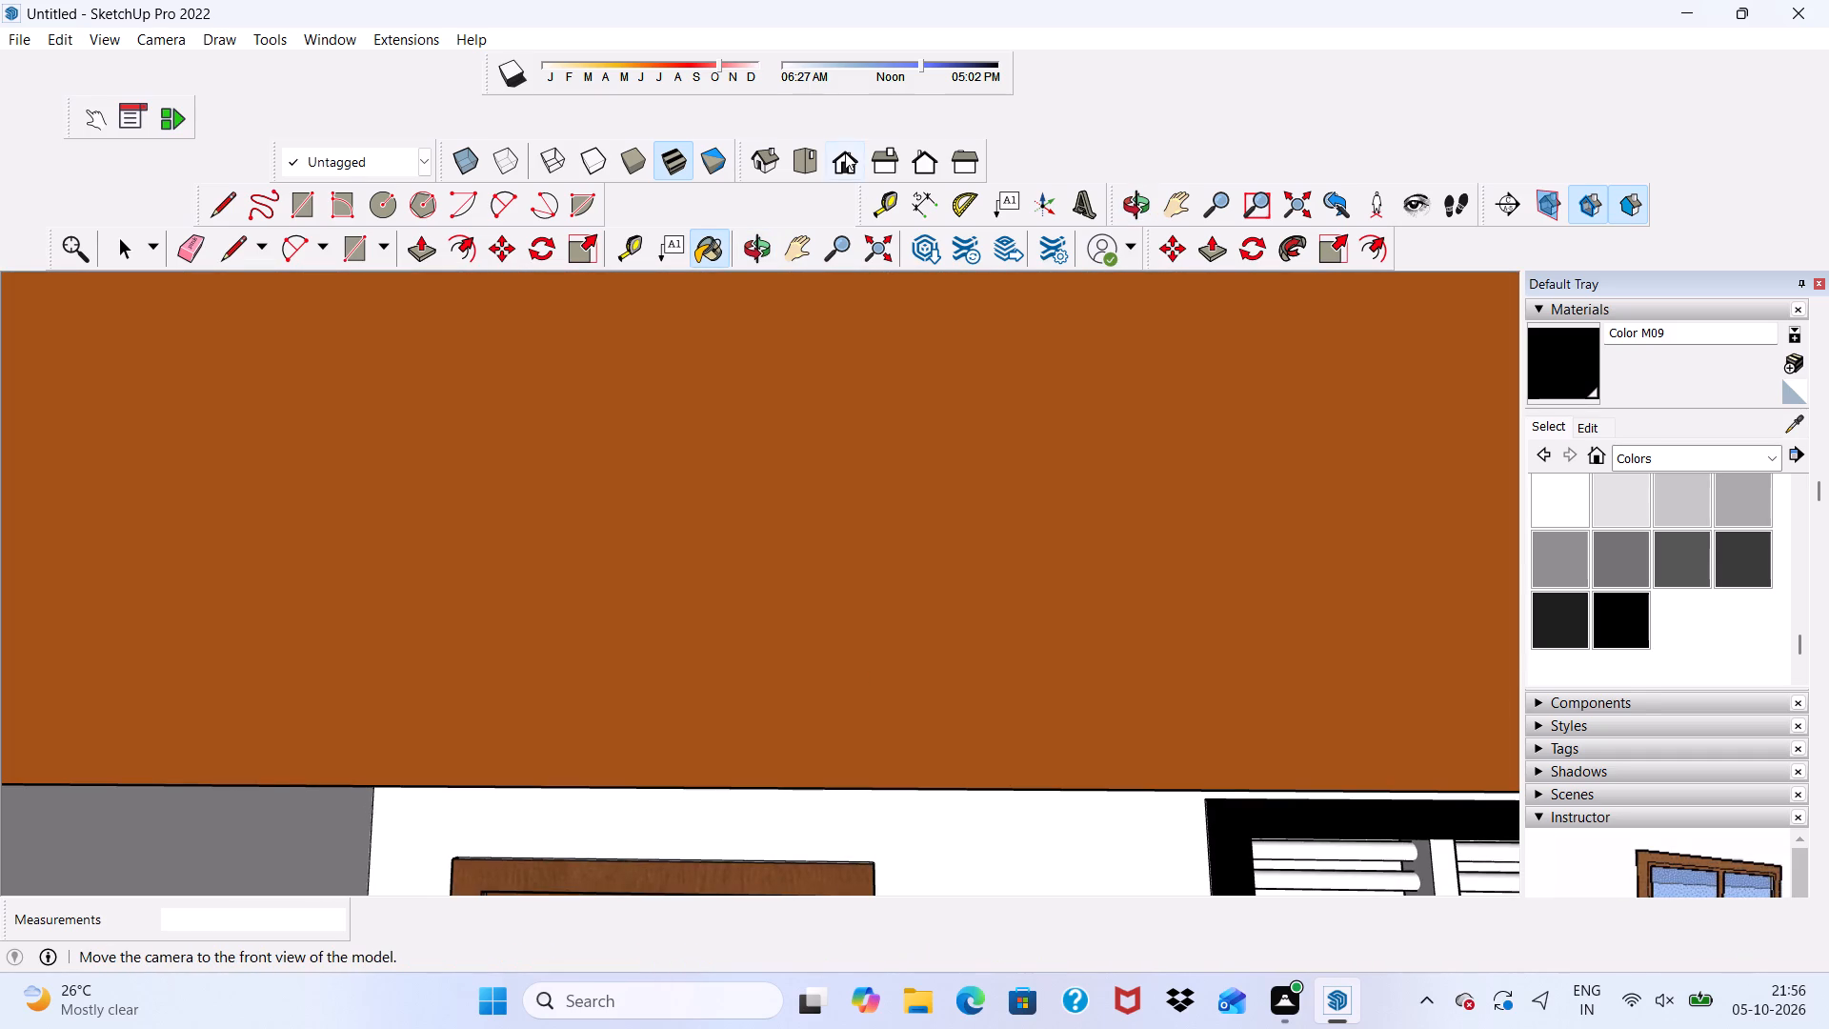
Paint the outer left side edge and outer top edge of the balcony window frame with black Color M09.
left_click(845, 151)
scroll(745, 411, "down", 10)
scroll(937, 568, "up", 12)
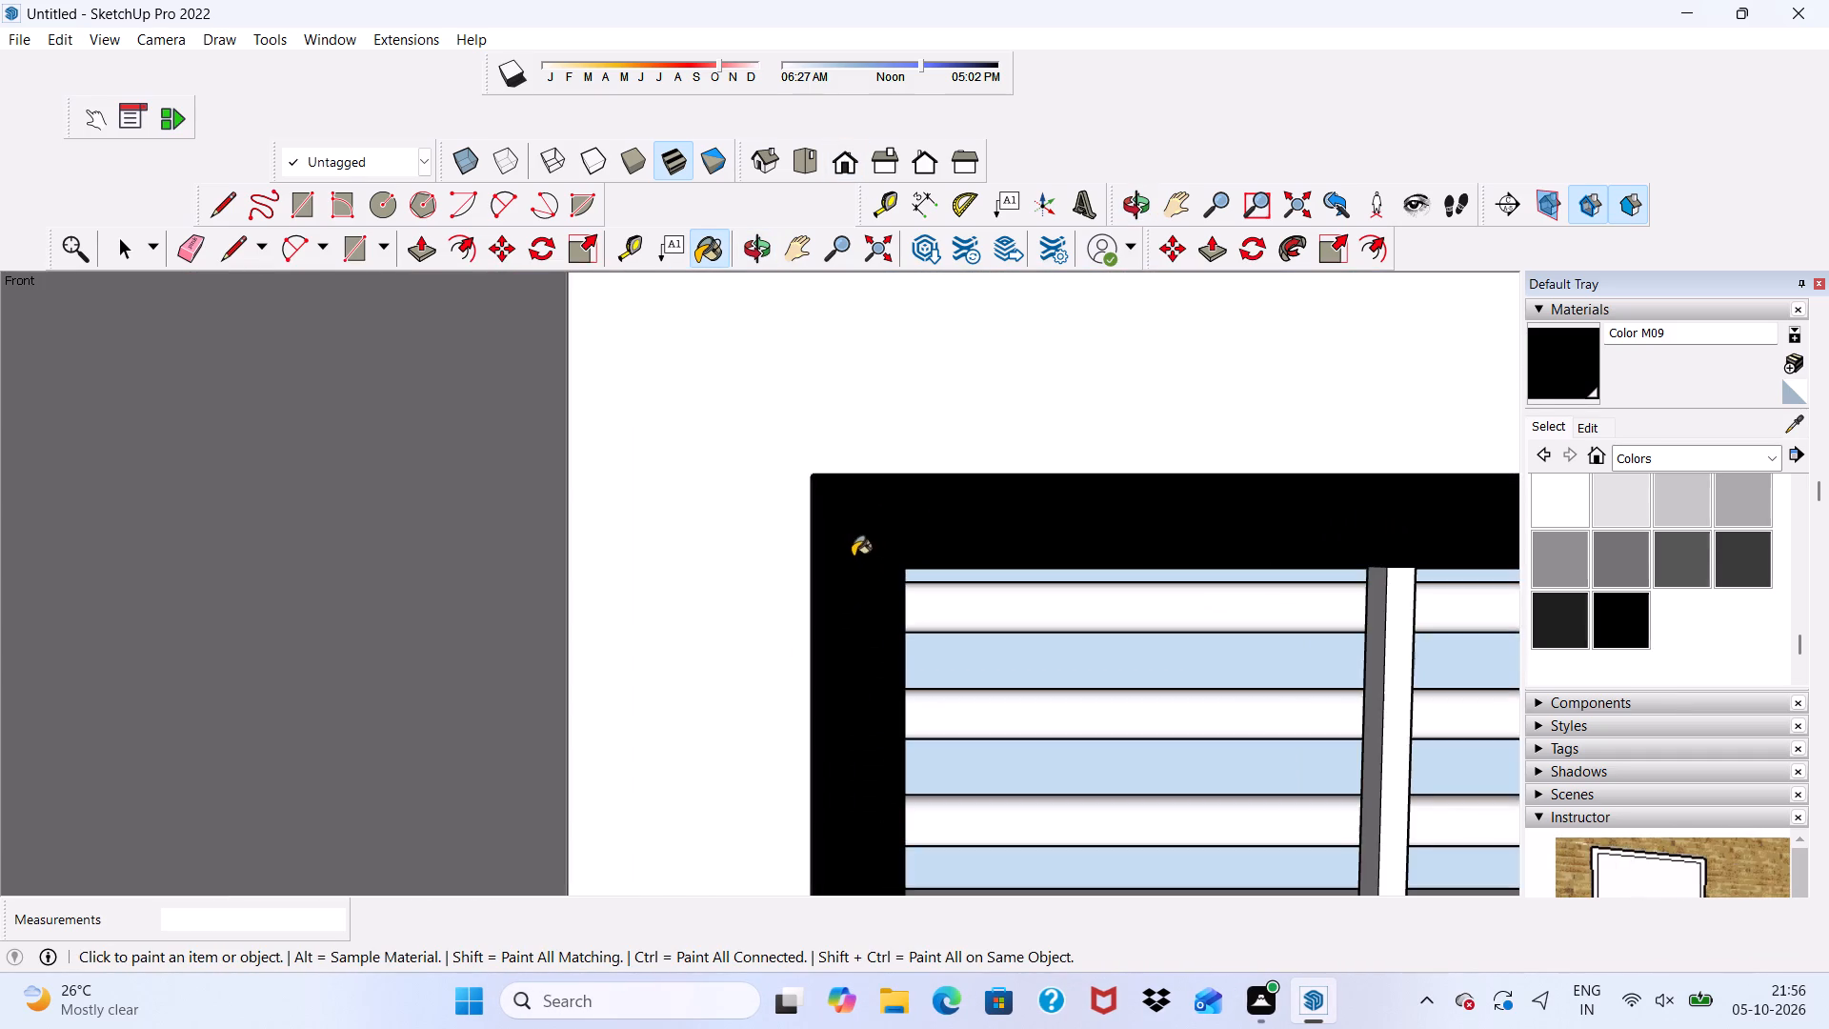
middle_click_drag(853, 557, 869, 555)
scroll(823, 532, "up", 11)
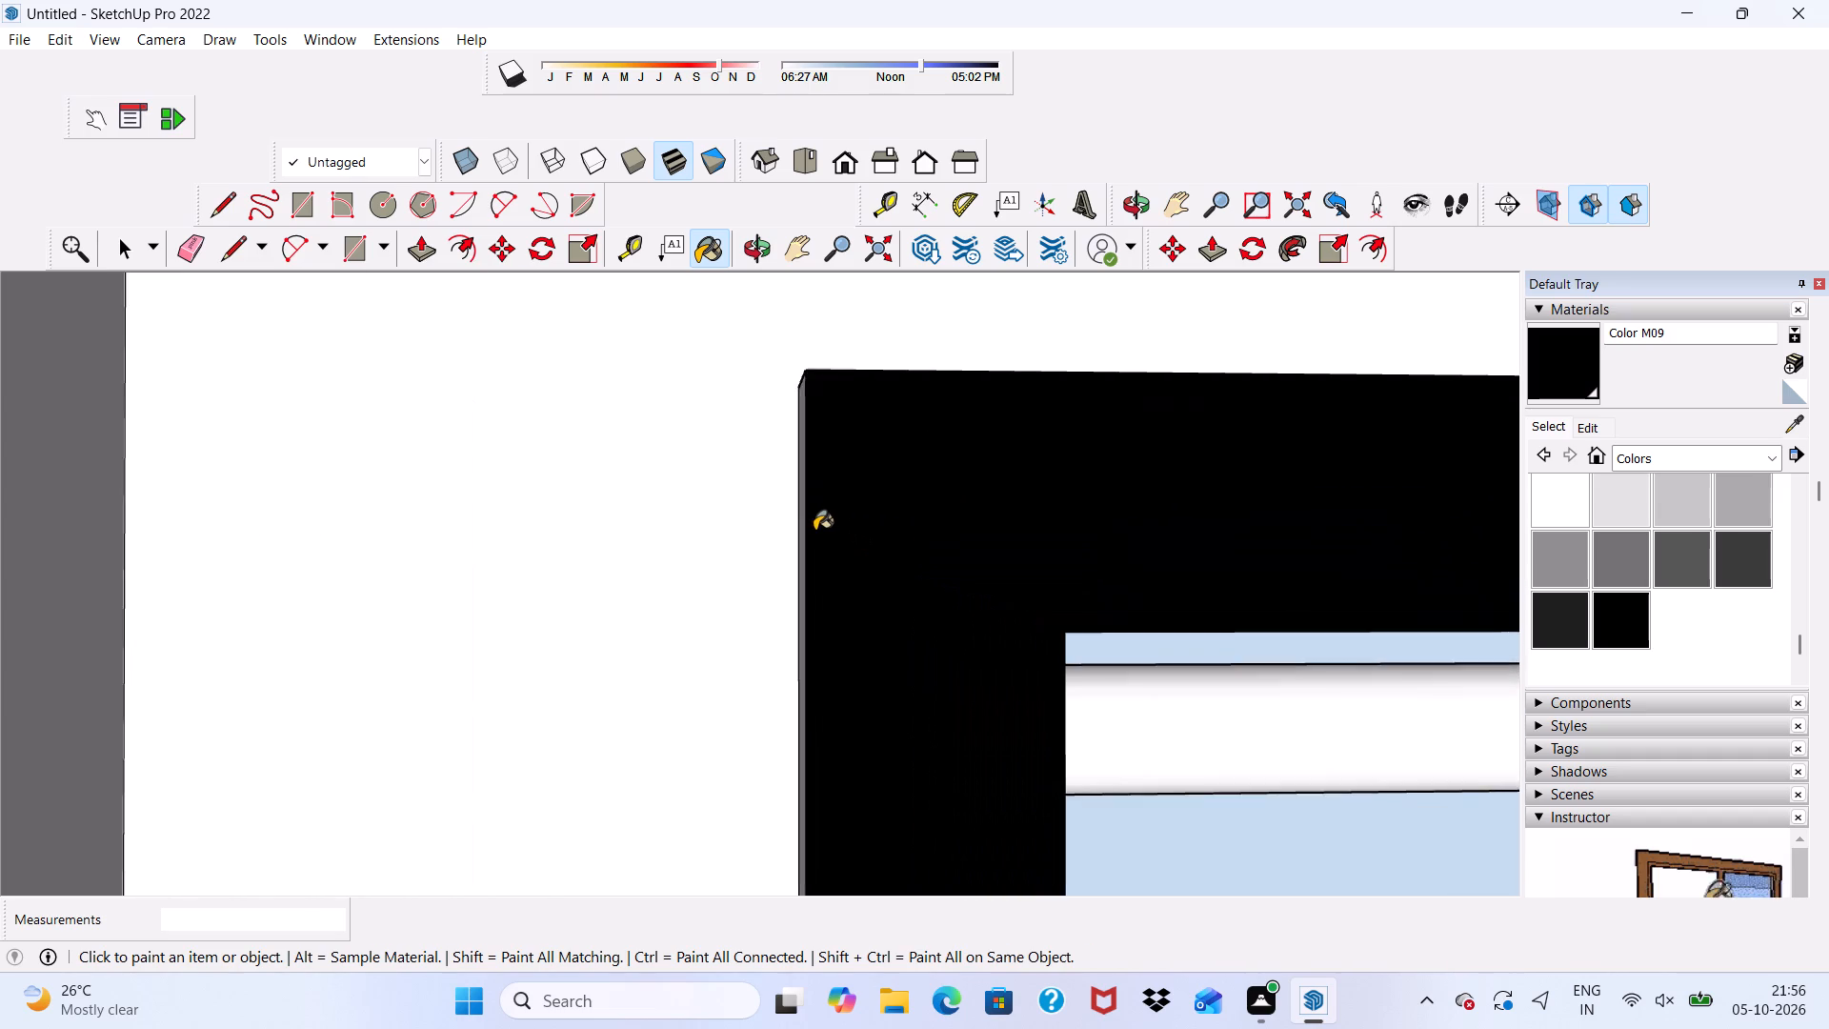
scroll(814, 529, "down", 1)
middle_click_drag(814, 529, 893, 527)
scroll(846, 522, "up", 5)
left_click(814, 514)
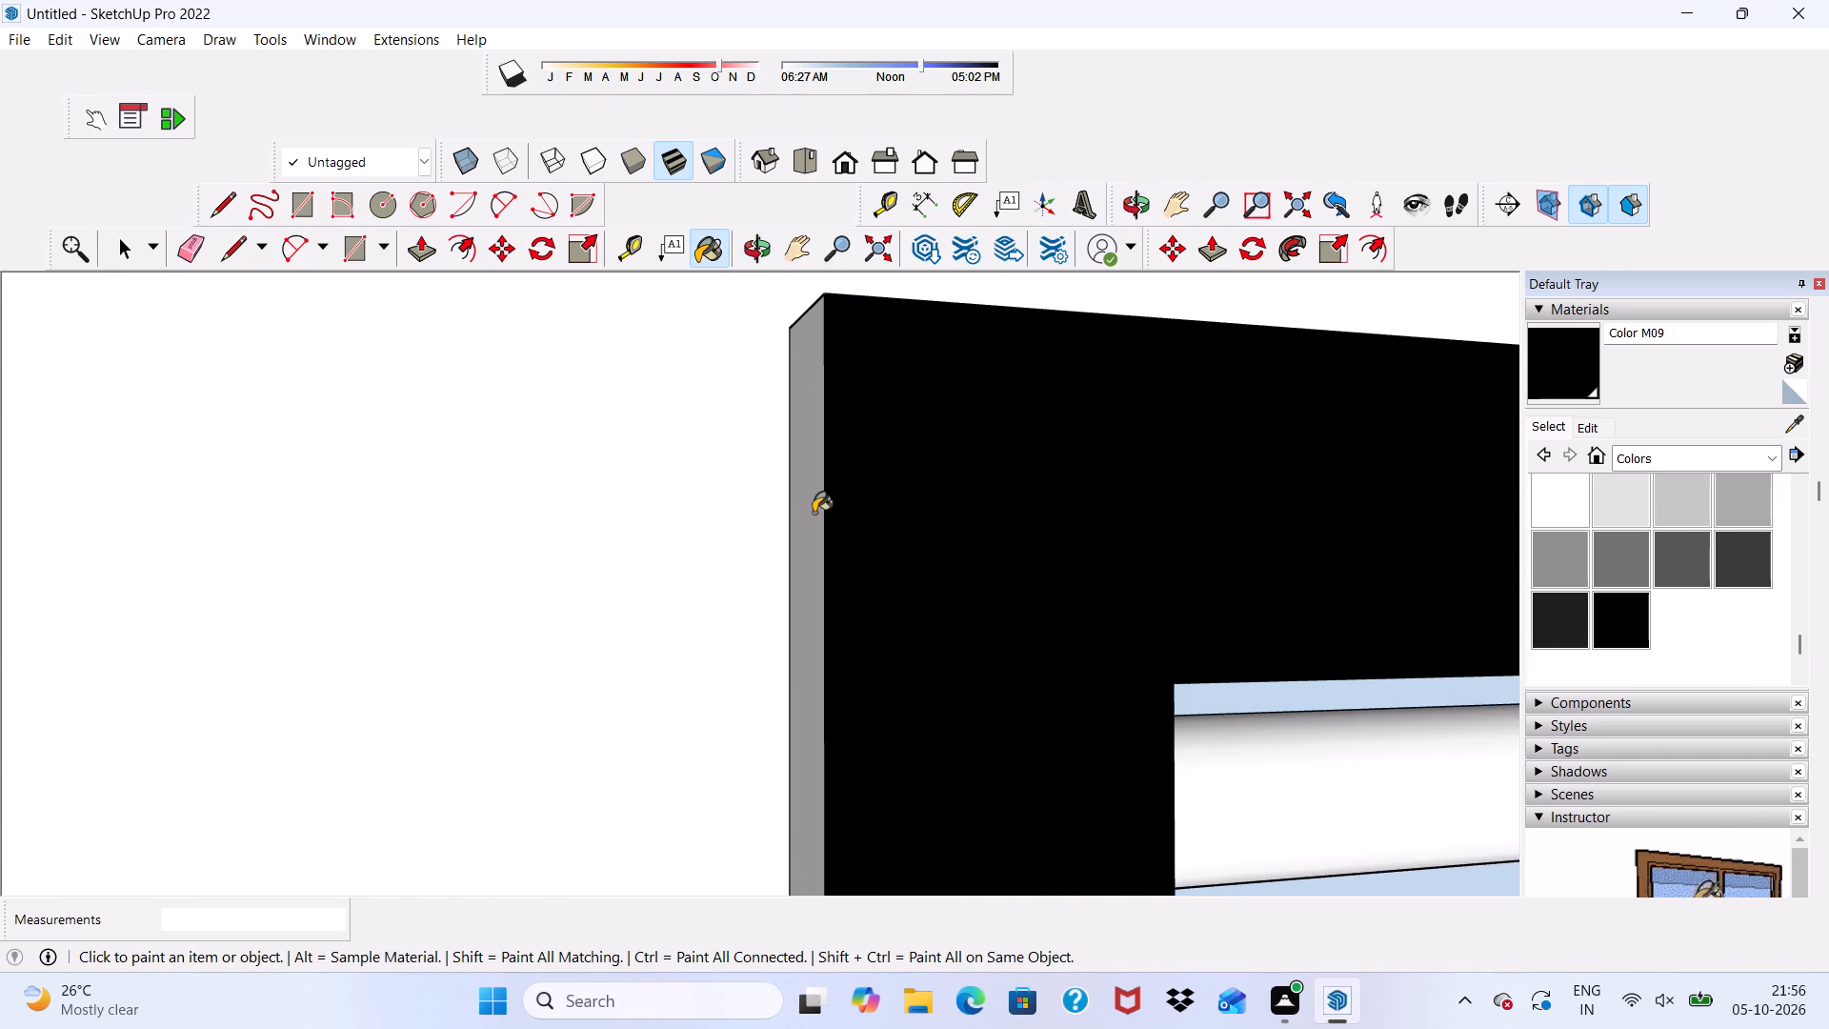
scroll(814, 513, "down", 4)
middle_click_drag(923, 412, 816, 616)
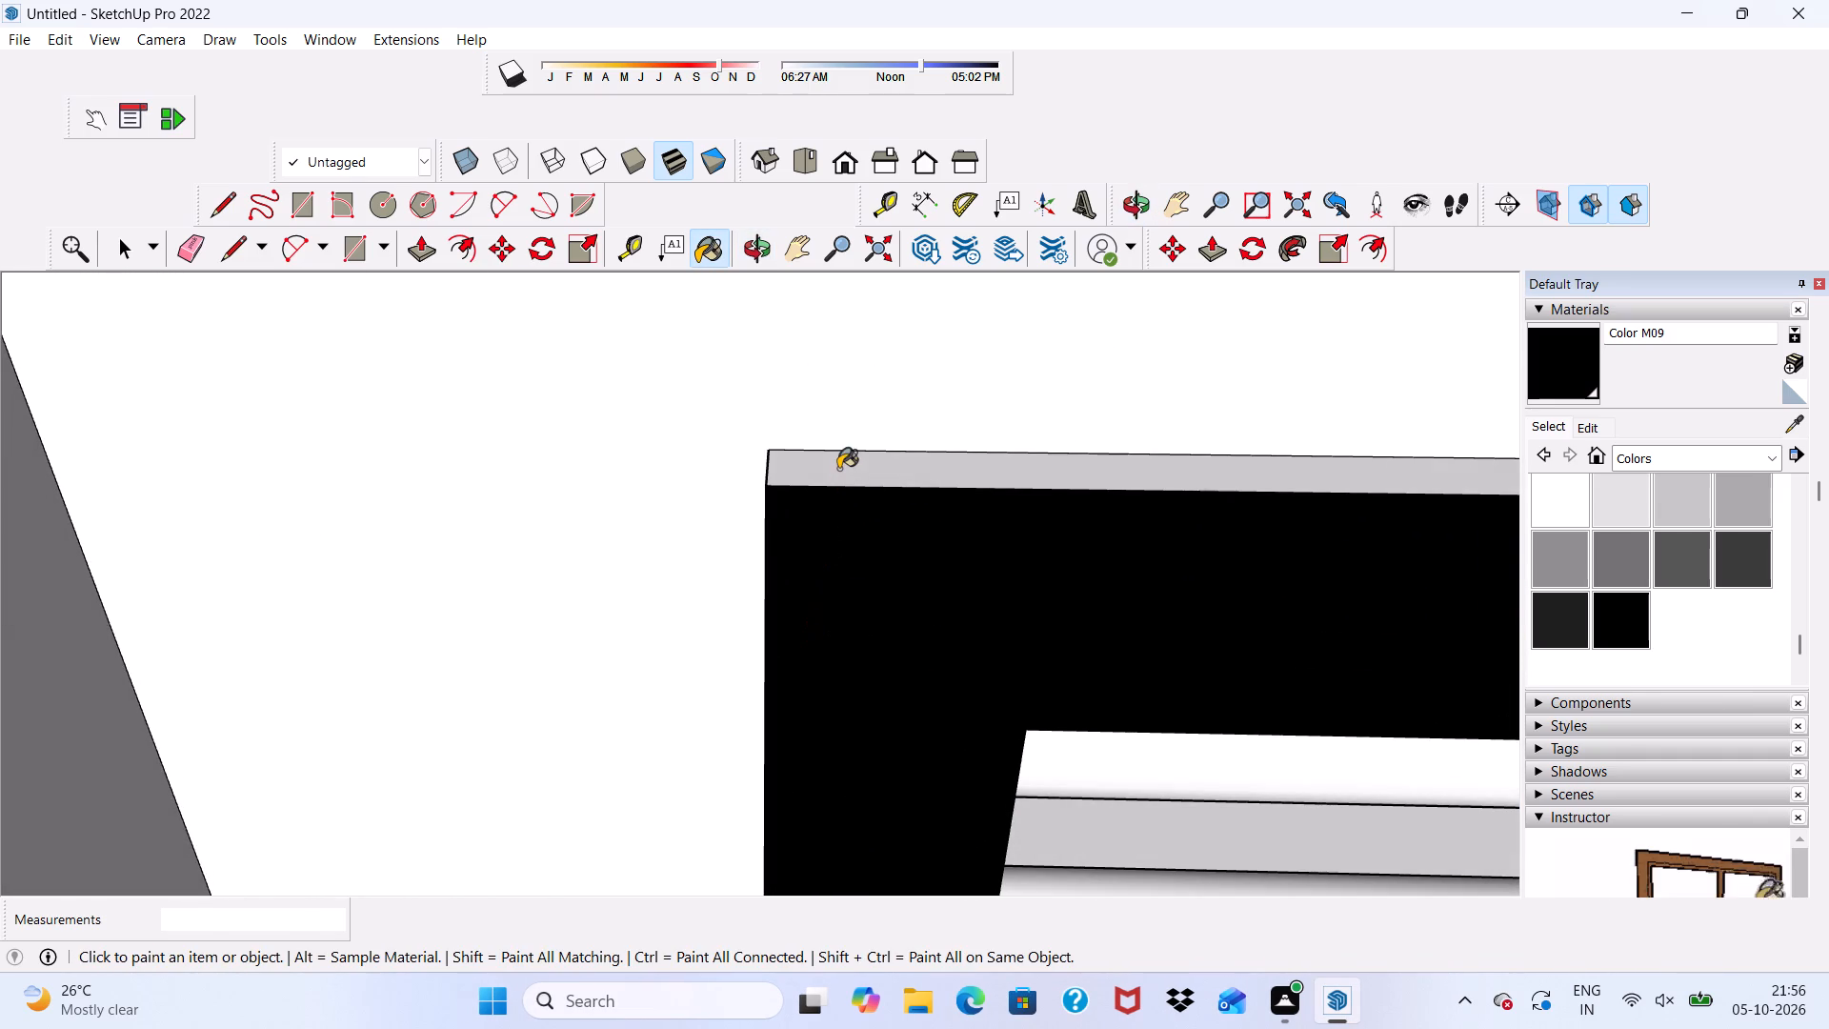
left_click(834, 472)
Examine the balcony window frame from the front, above and below for surfaces still unpainted.
scroll(477, 487, "down", 12)
scroll(671, 525, "down", 8)
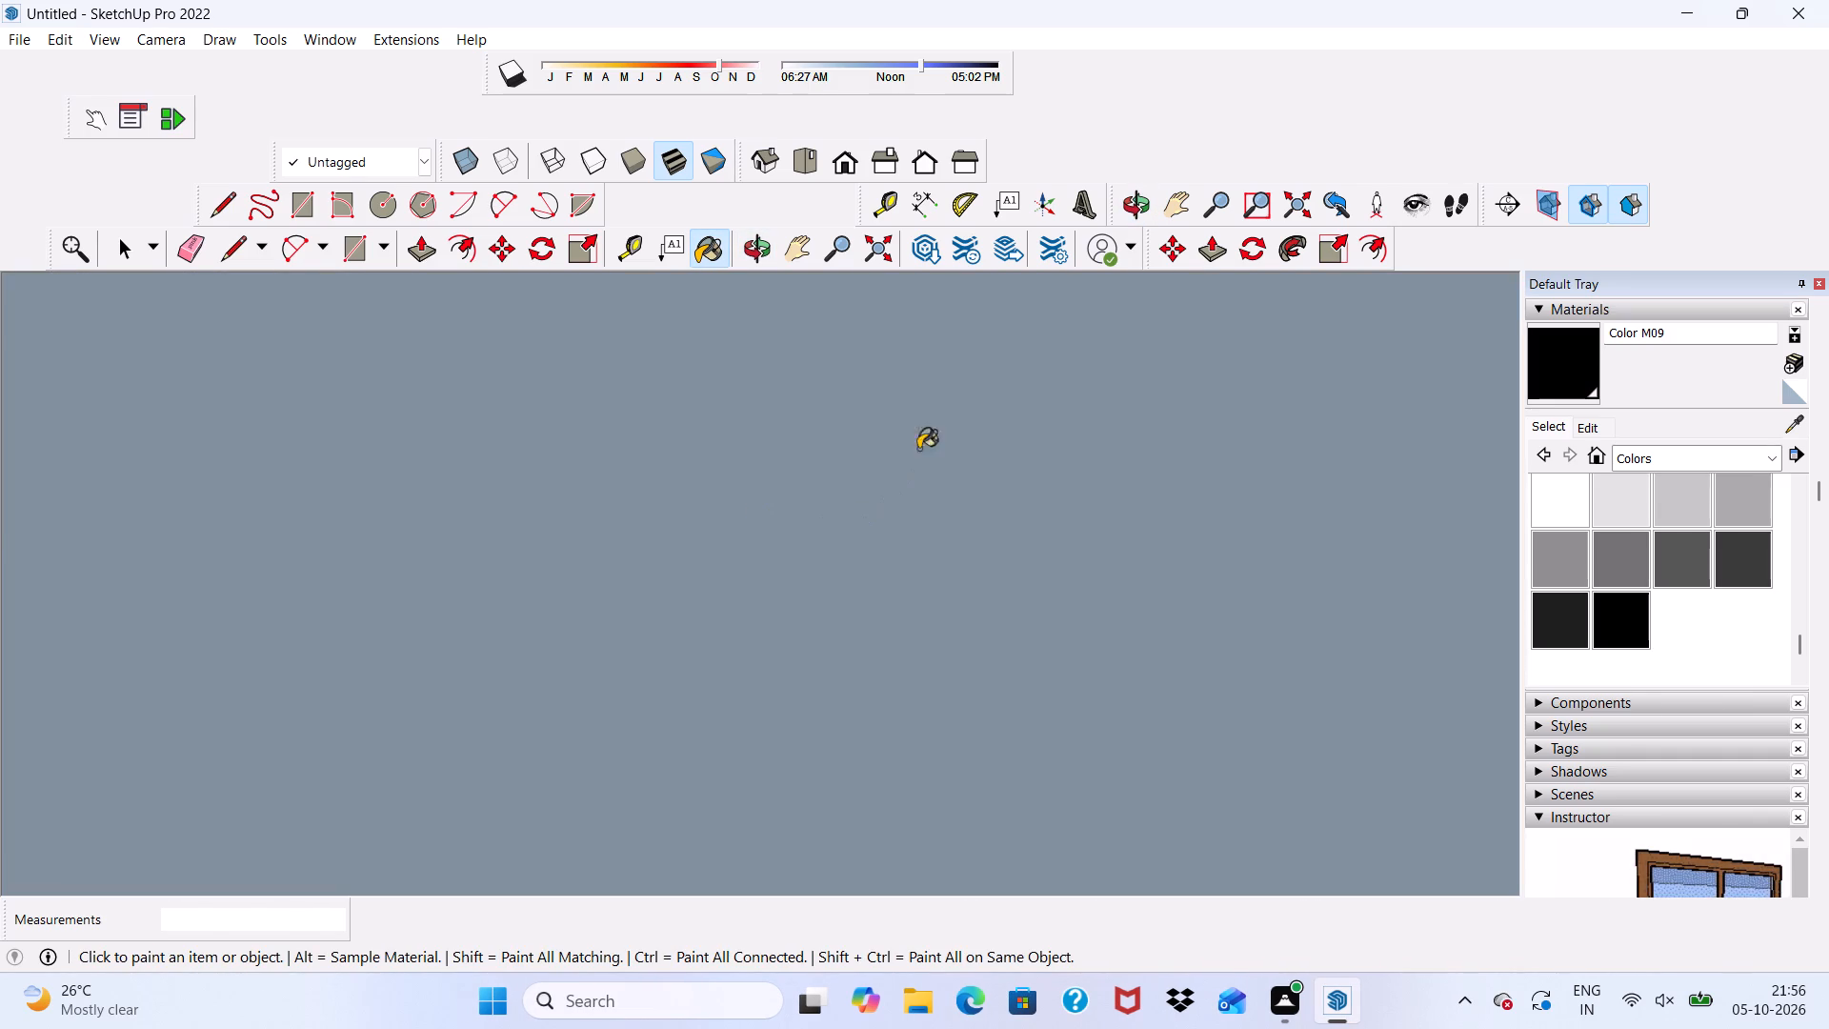
left_click(838, 151)
scroll(755, 316, "down", 6)
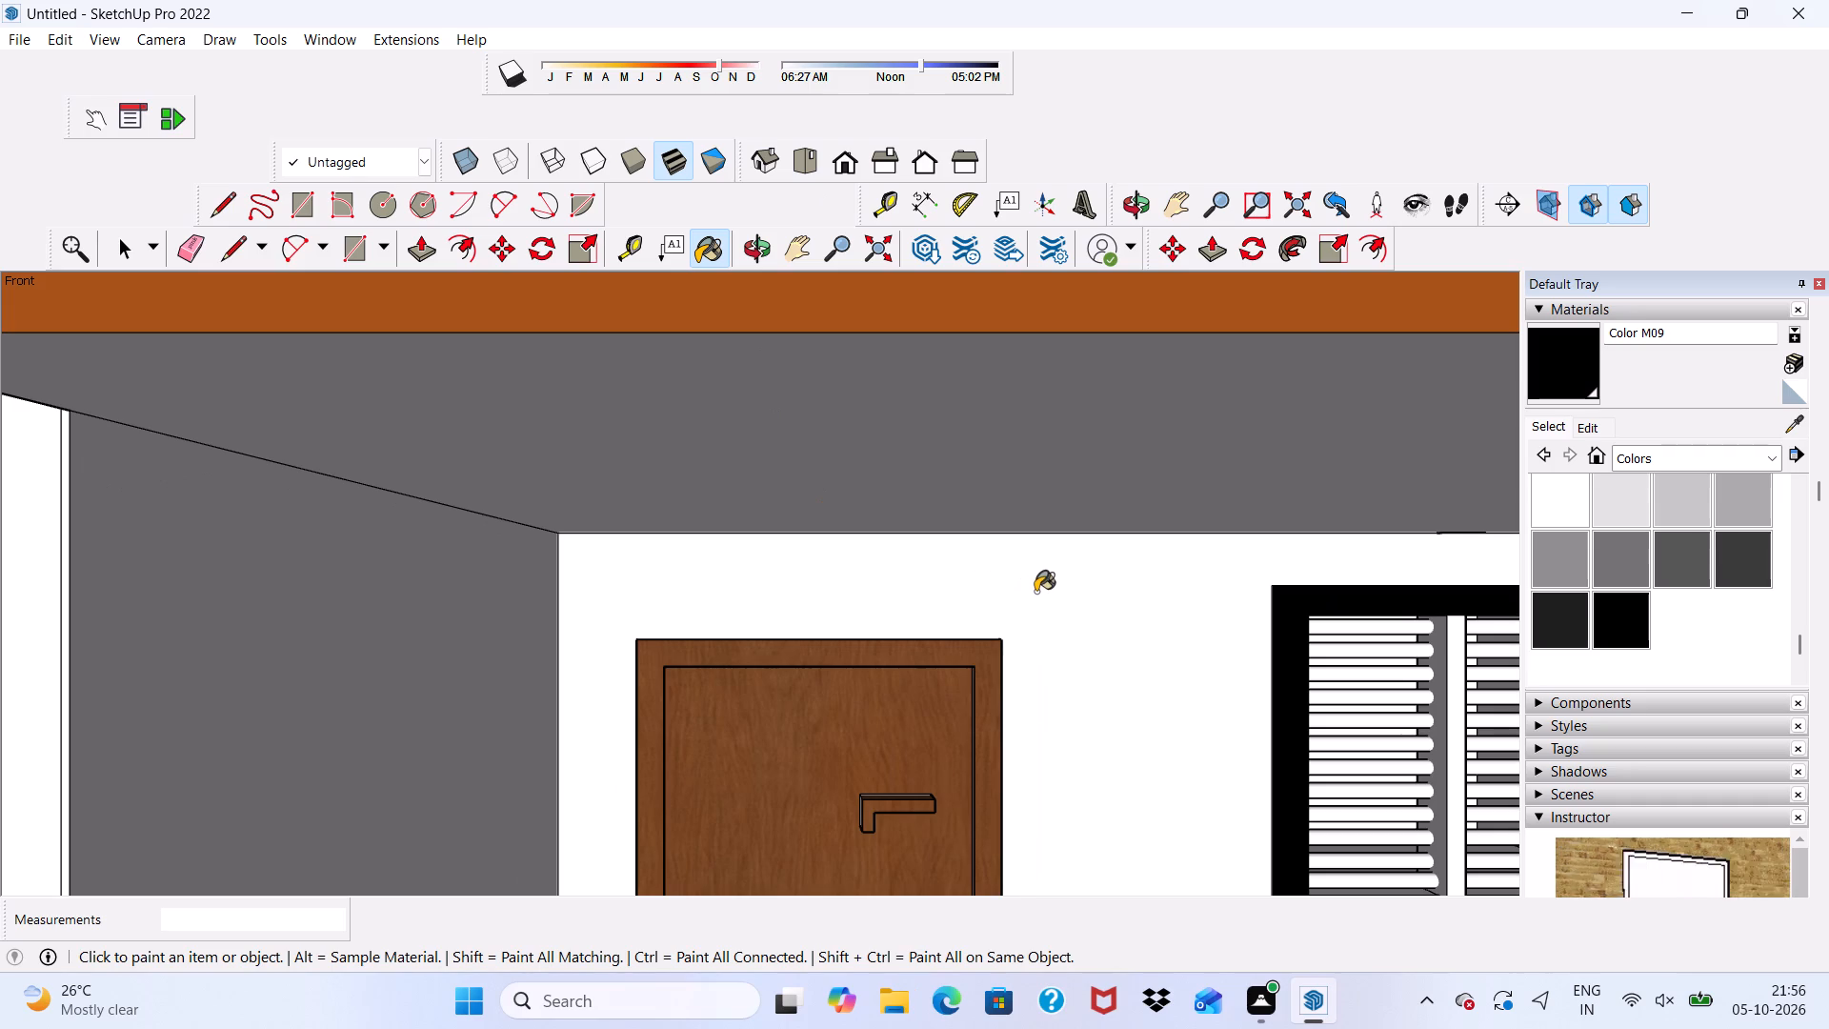
scroll(814, 555, "down", 3)
scroll(813, 555, "up", 1)
scroll(813, 555, "down", 9)
scroll(1012, 506, "up", 8)
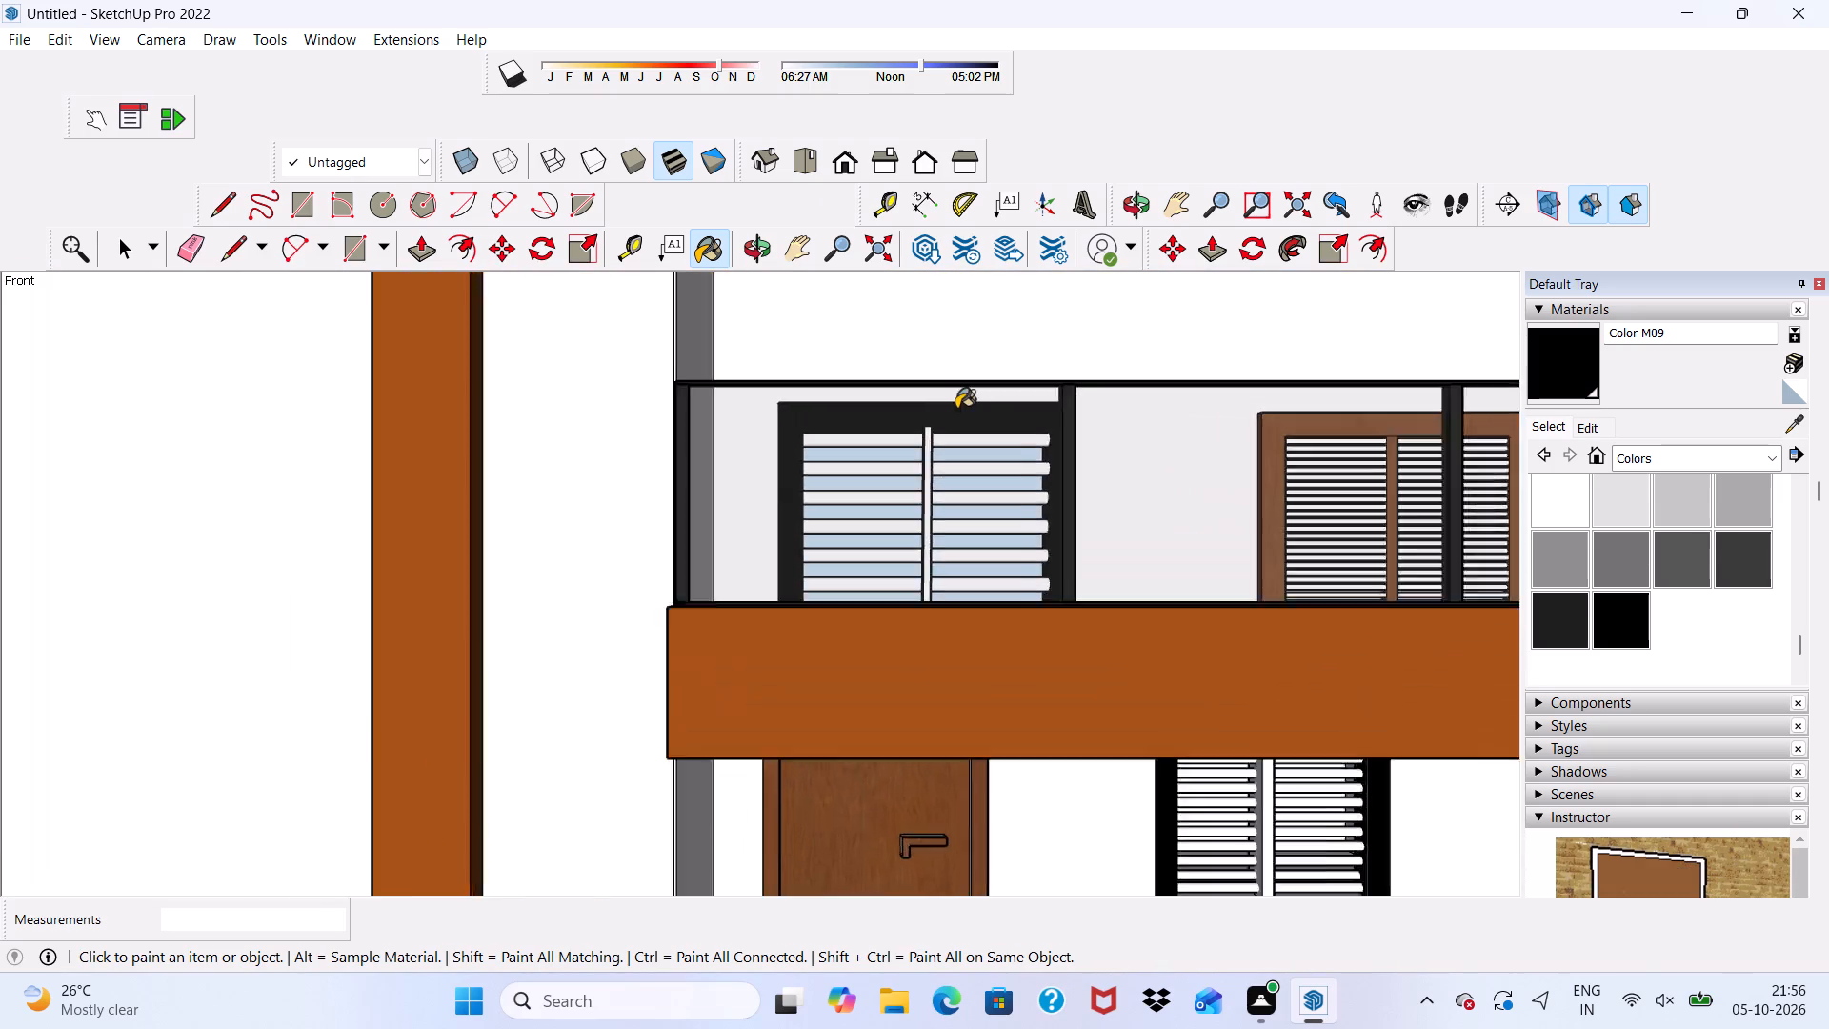
scroll(956, 409, "up", 8)
middle_click_drag(949, 436, 875, 519)
scroll(874, 519, "up", 5)
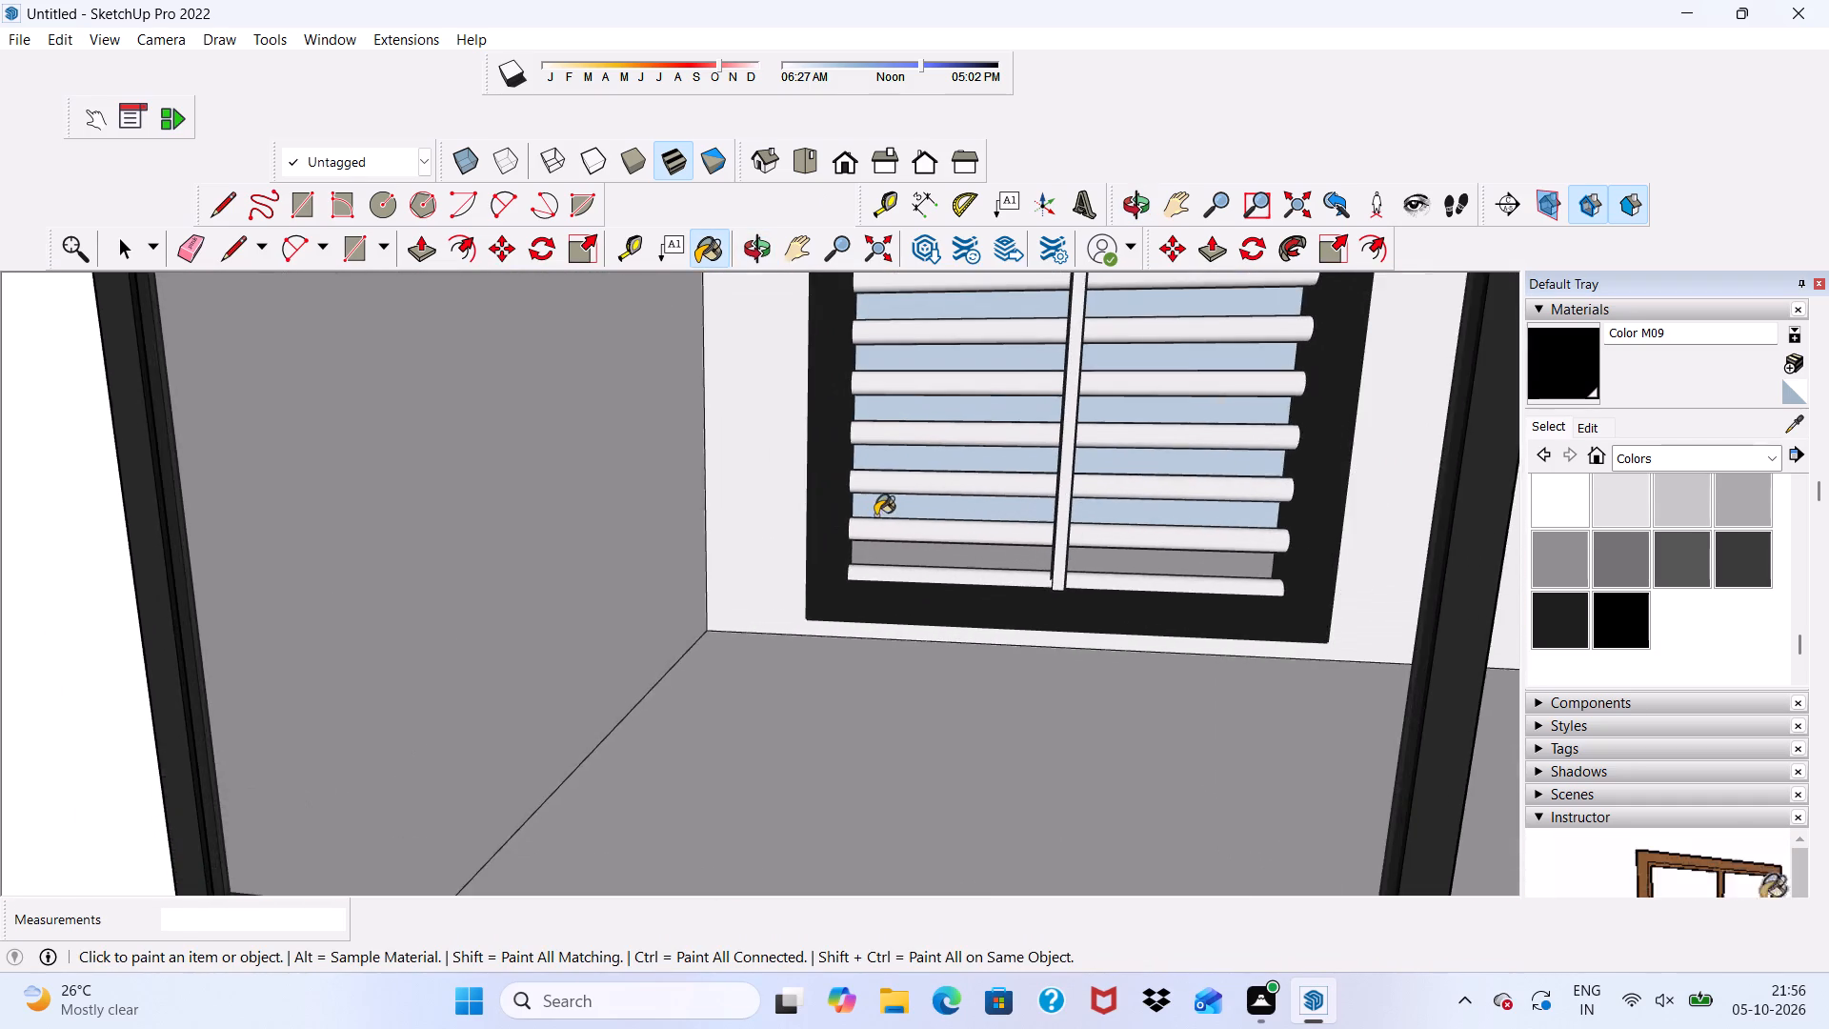
scroll(888, 502, "down", 12)
scroll(968, 358, "up", 7)
middle_click_drag(953, 283, 936, 418)
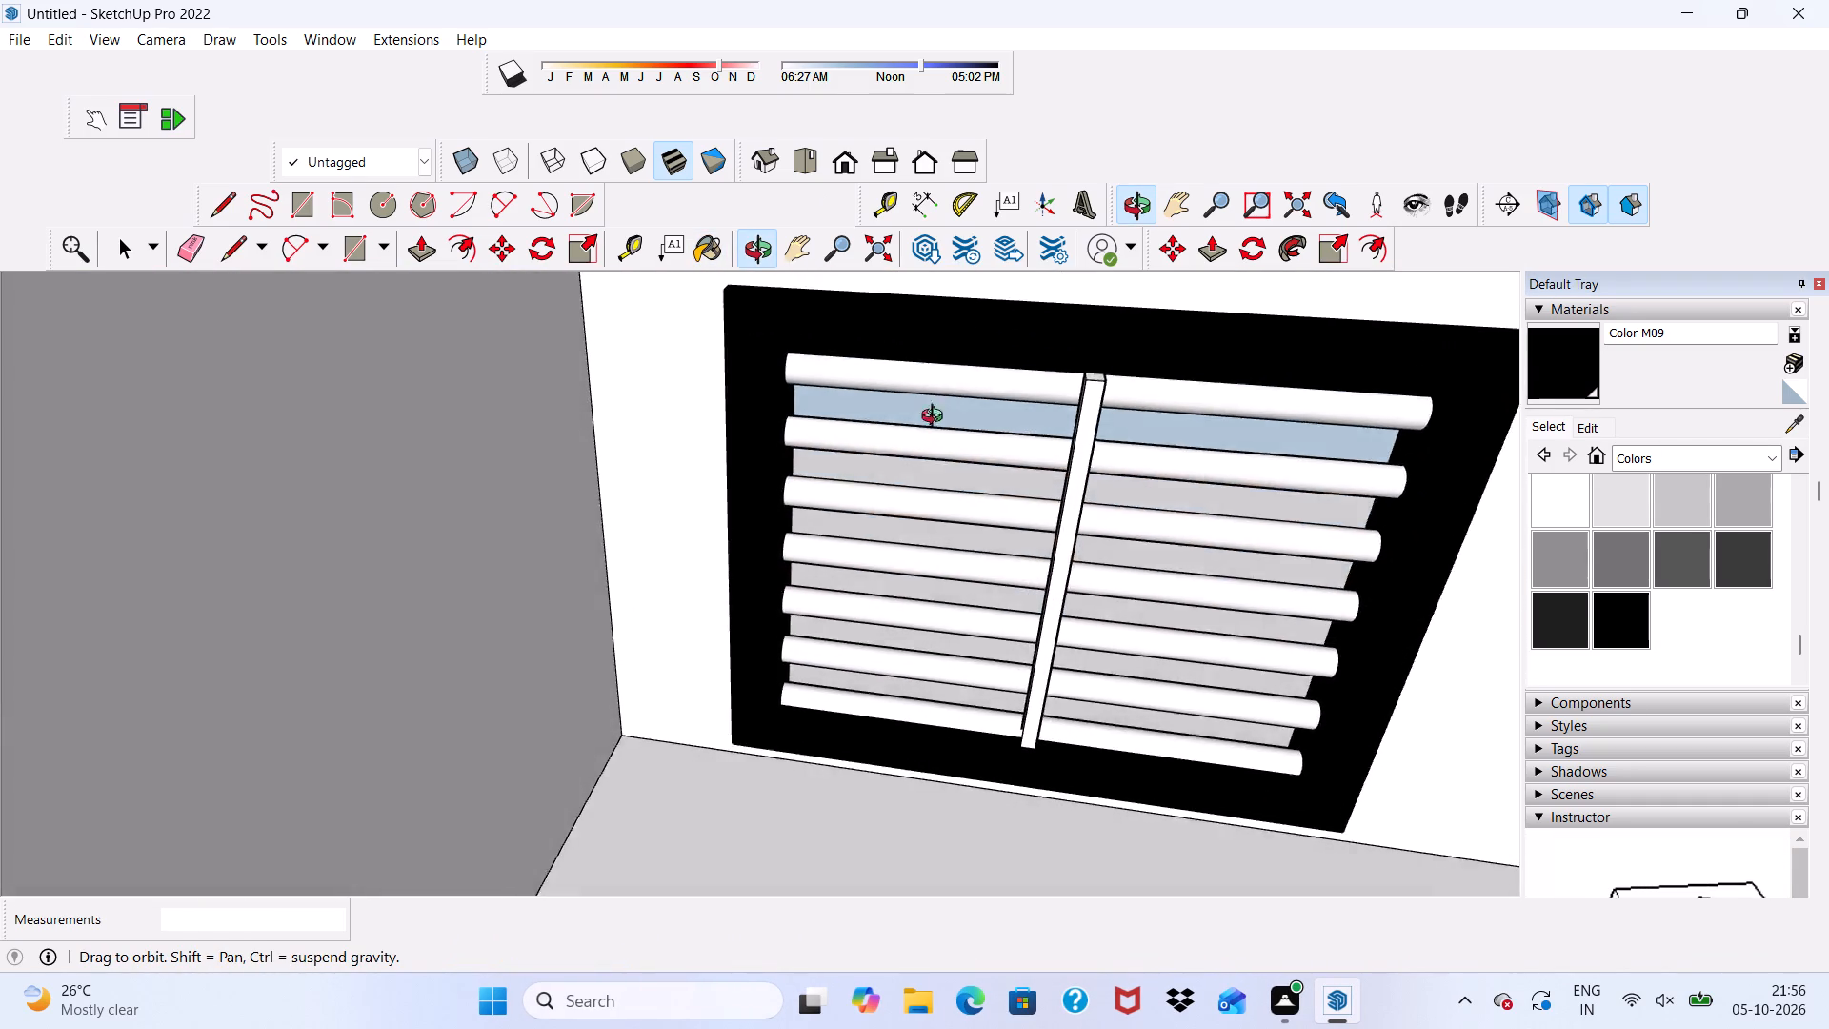
middle_click_drag(936, 418, 979, 265)
scroll(979, 265, "up", 4)
scroll(839, 474, "down", 12)
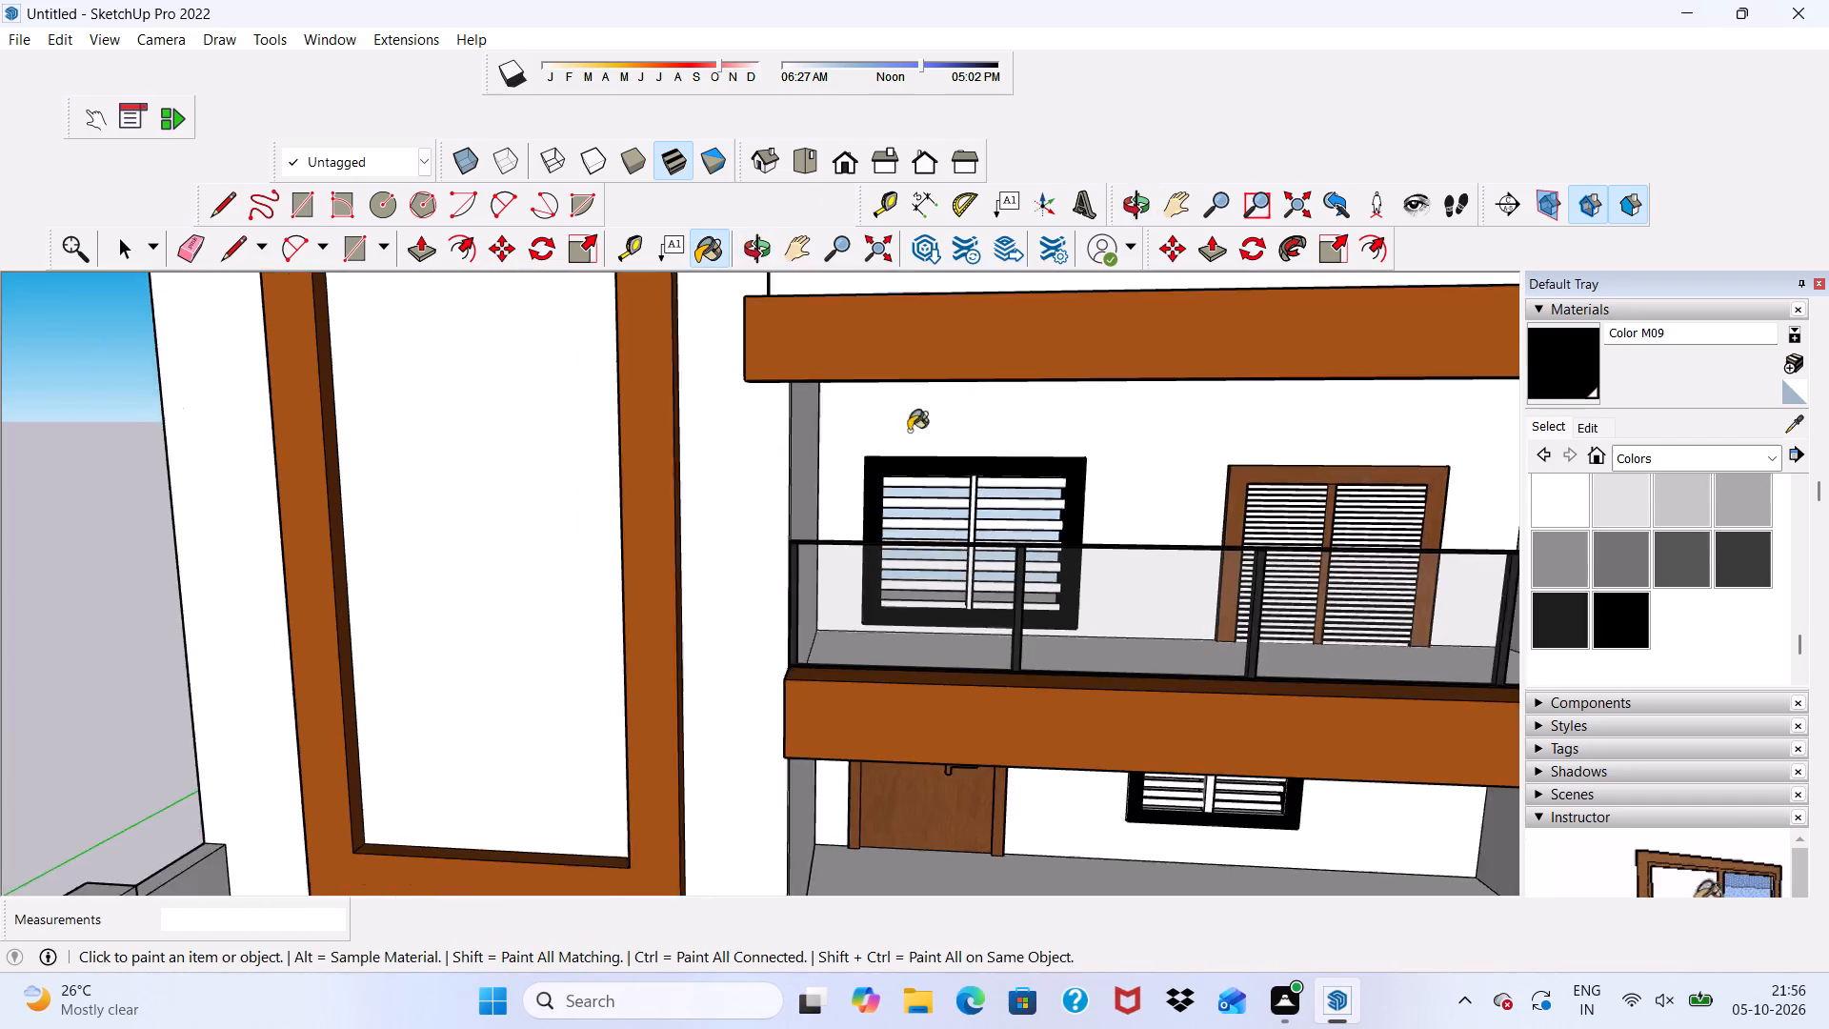
Paint the front face and outer near side edge of the ground-floor side-wall window frame with black Color M09.
scroll(909, 431, "down", 4)
middle_click_drag(973, 636, 1064, 547)
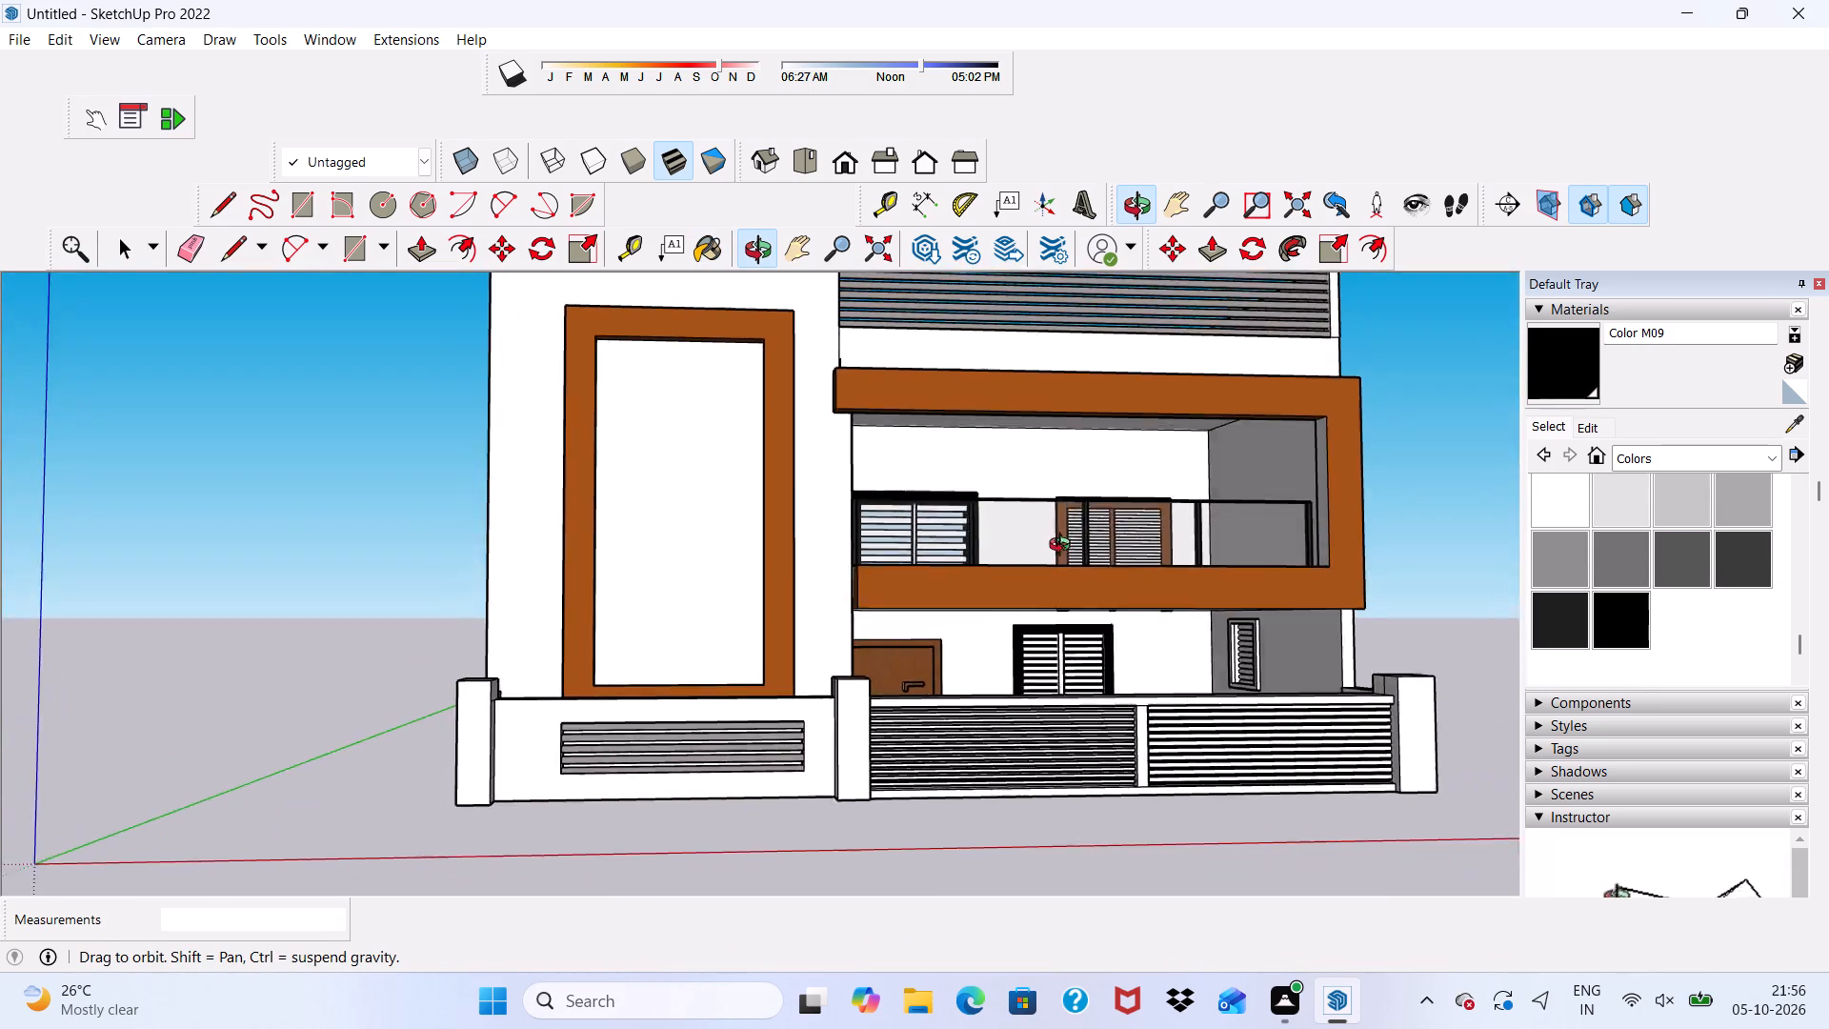
middle_click_drag(1064, 547, 1111, 548)
middle_click_drag(1127, 577, 1149, 604)
scroll(1188, 655, "up", 20)
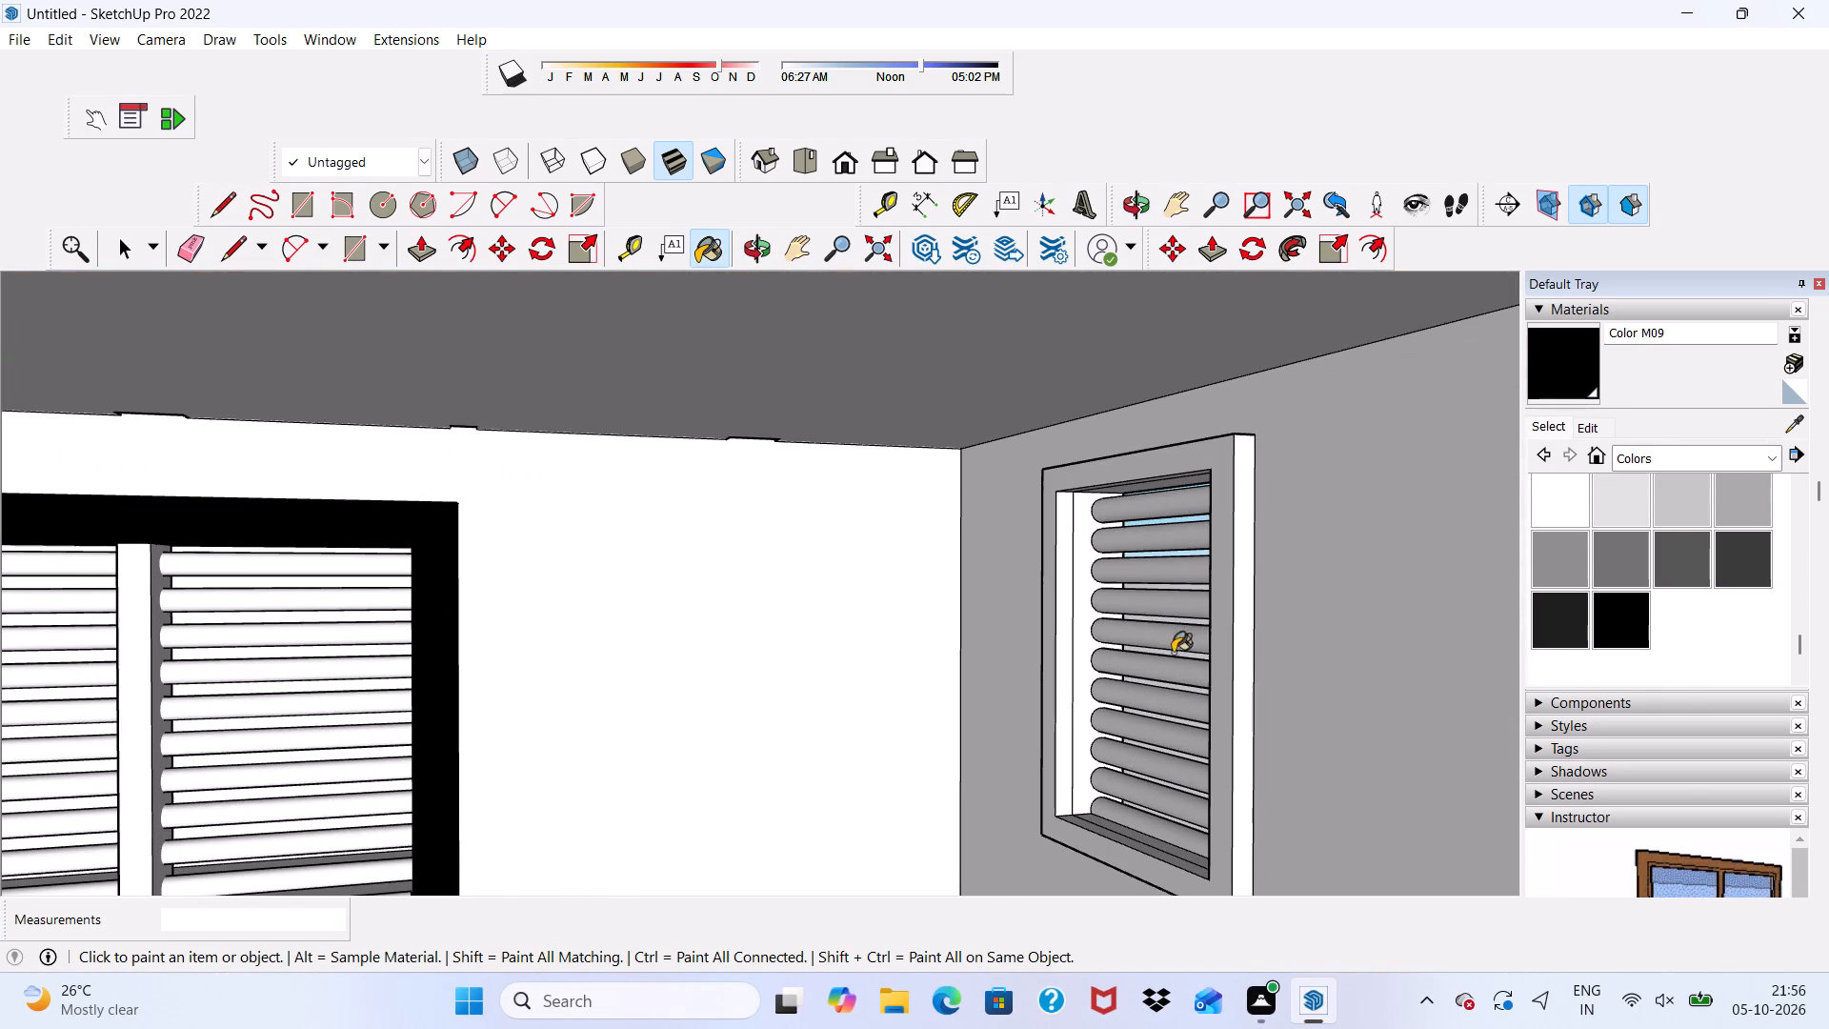
left_click(1222, 608)
scroll(1236, 600, "up", 3)
left_click(1241, 594)
Paint the inner left and inner top faces of the side-wall window frame with black Color M09.
scroll(1201, 623, "up", 2)
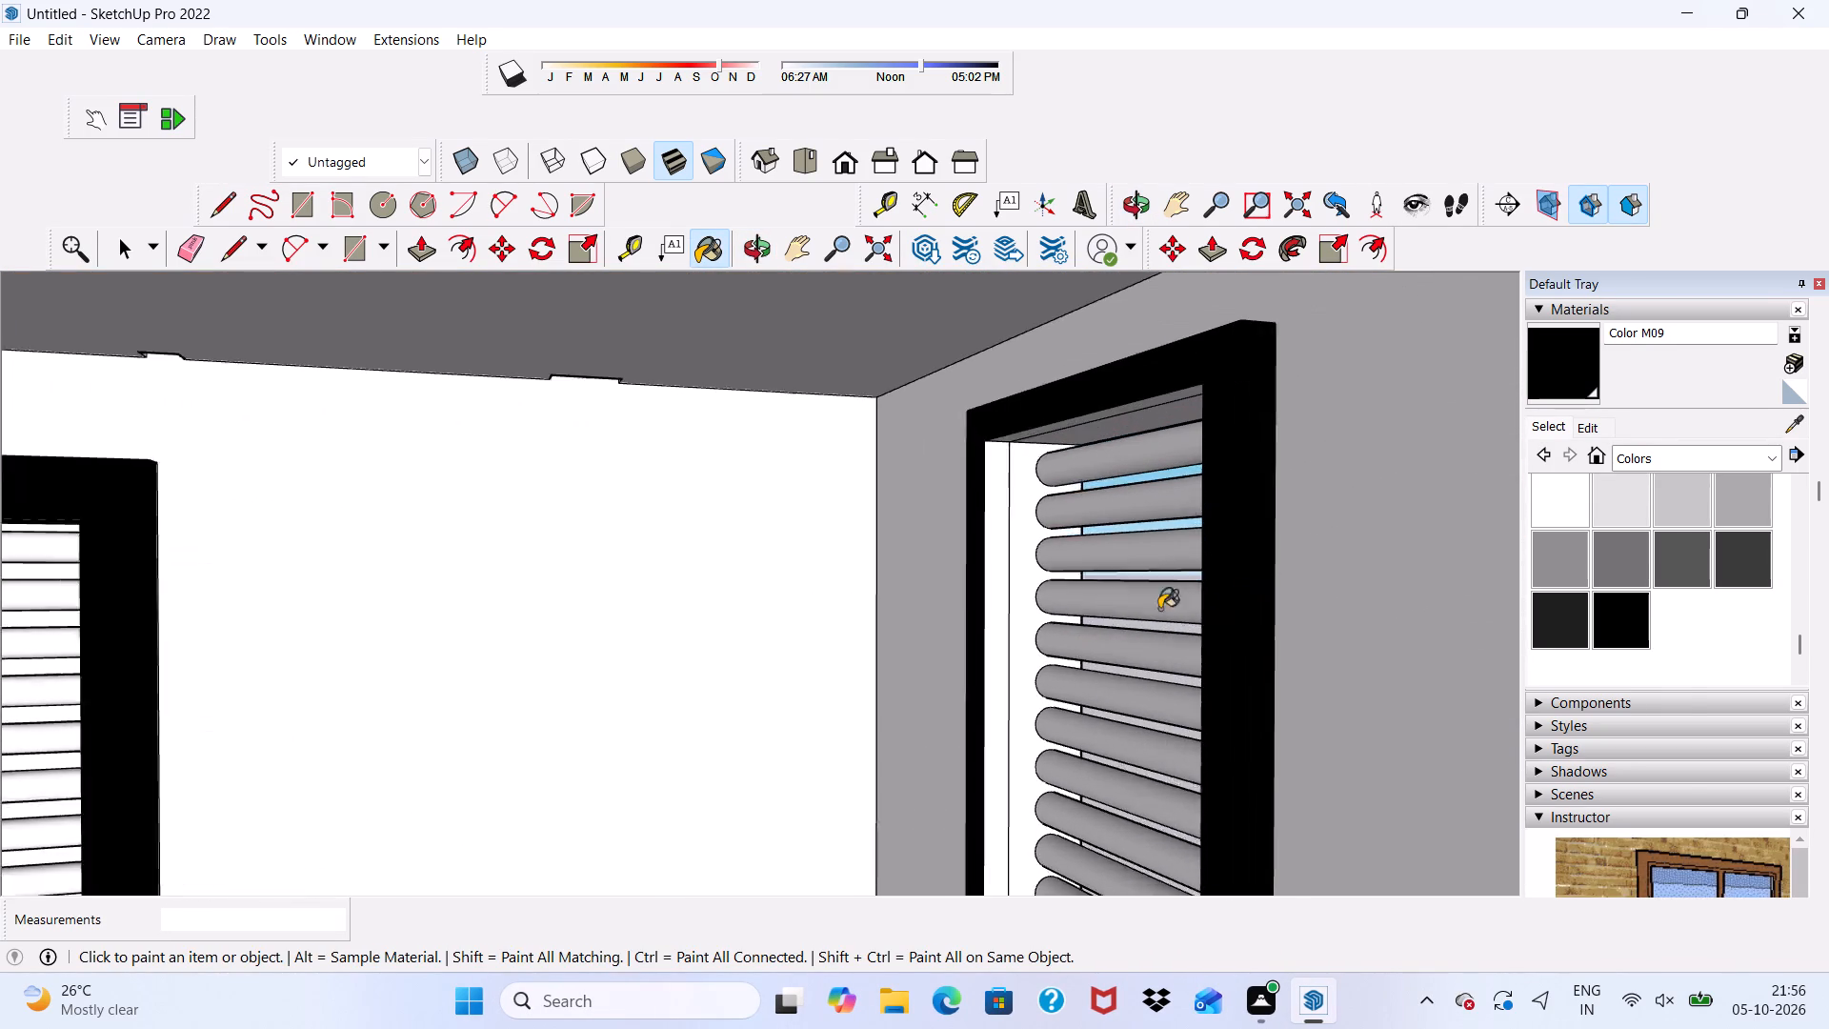
scroll(1159, 609, "up", 1)
scroll(1028, 531, "up", 2)
left_click_drag(991, 544, 982, 554)
left_click(1012, 546)
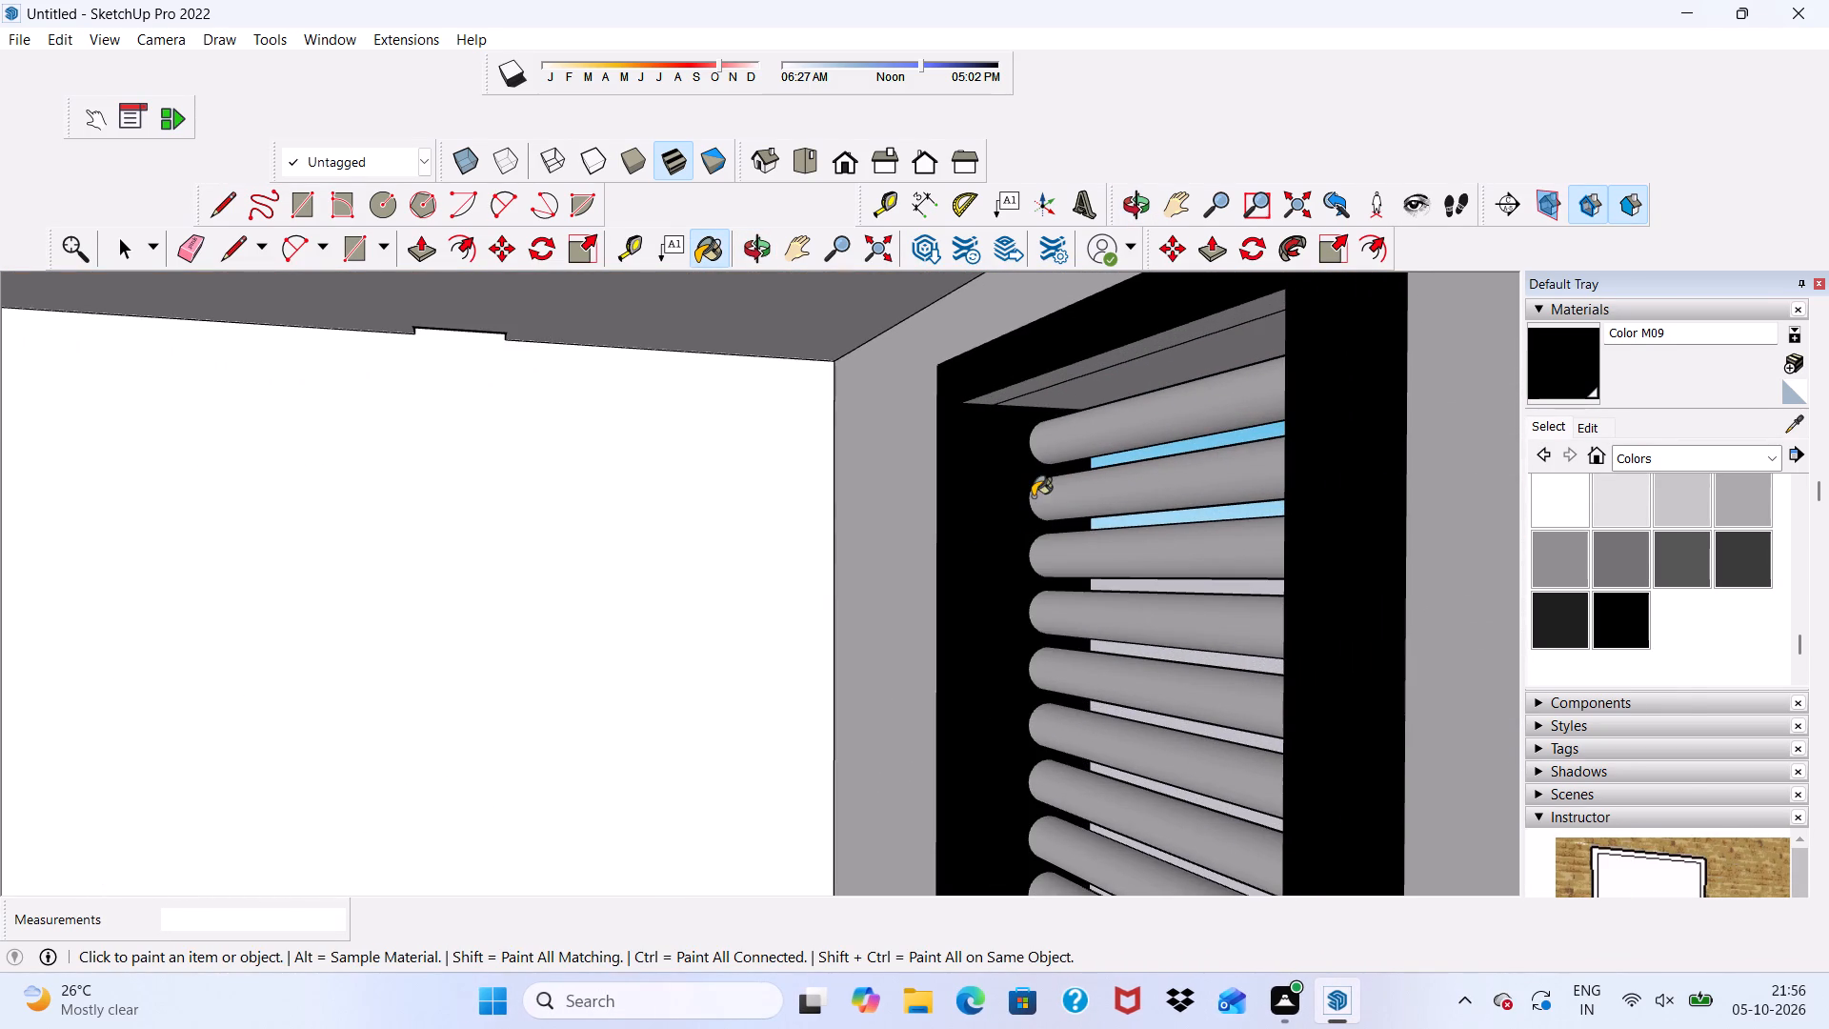
left_click(1061, 379)
left_click_drag(1068, 393, 1076, 395)
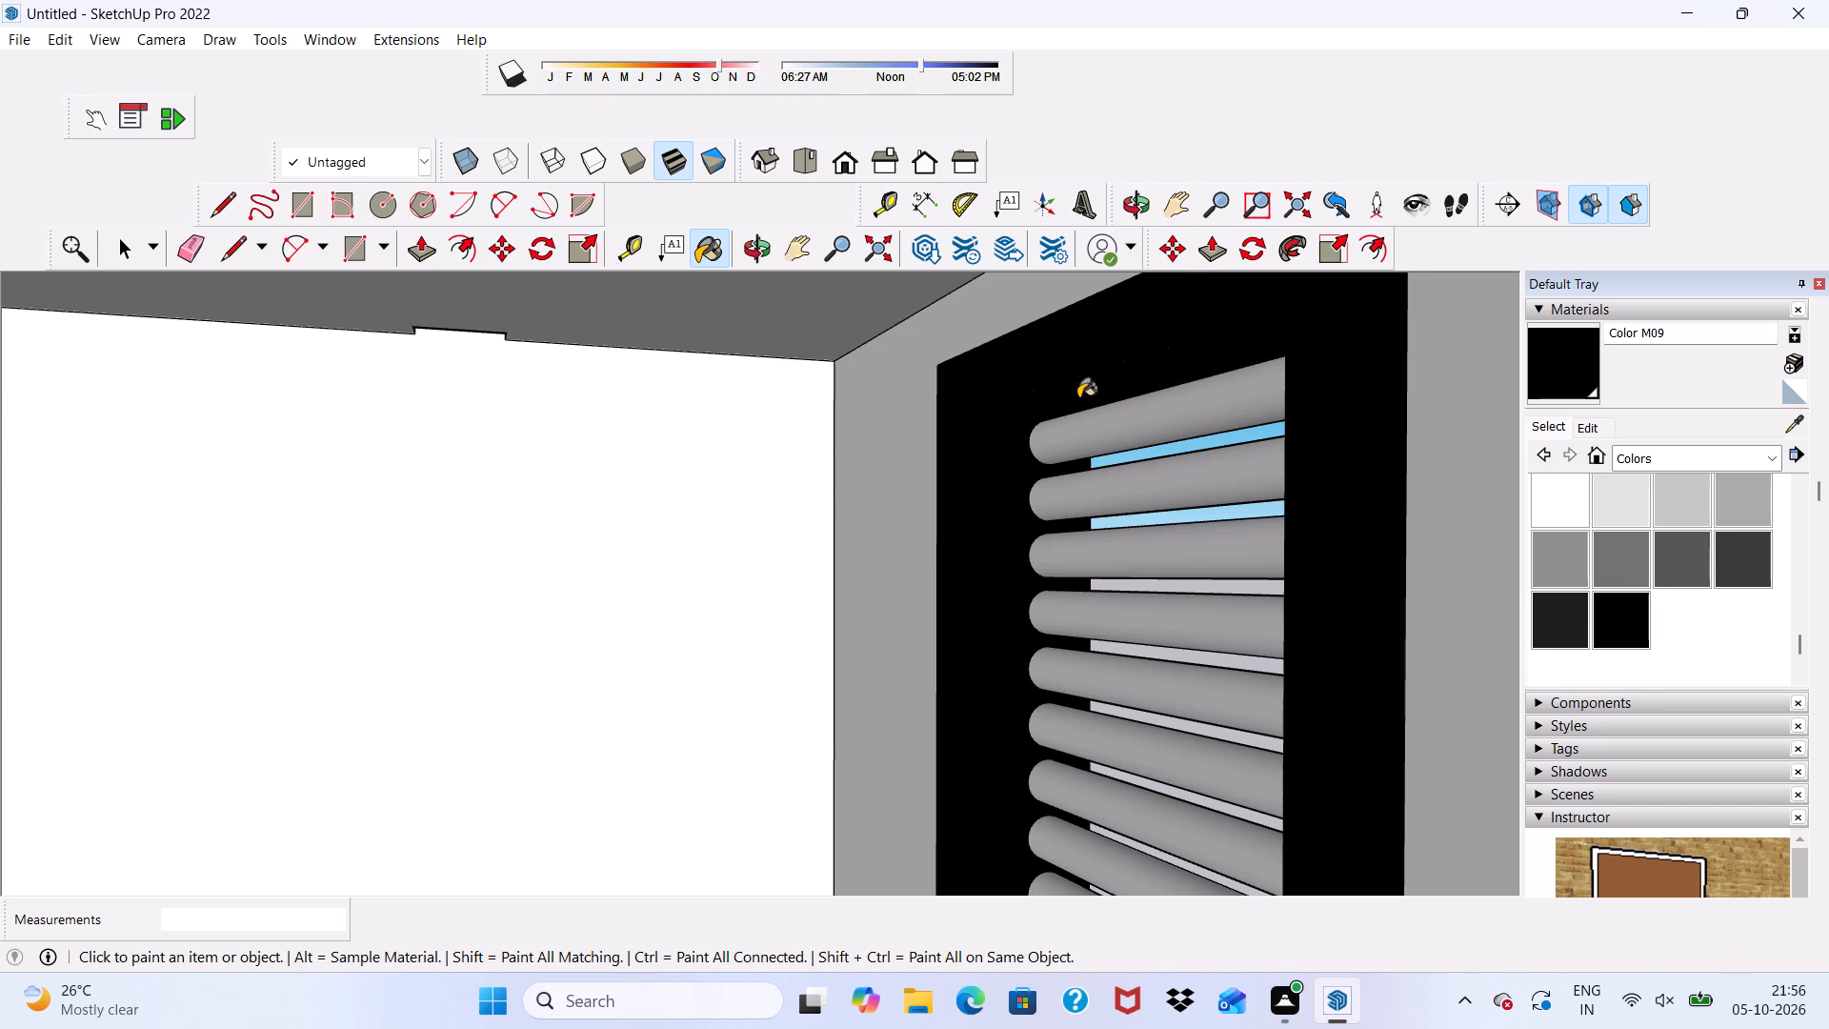
Paint the inner bottom faces of the side-wall window frame with black Color M09.
scroll(1035, 420, "down", 5)
middle_click_drag(965, 441, 1375, 474)
scroll(1125, 547, "up", 9)
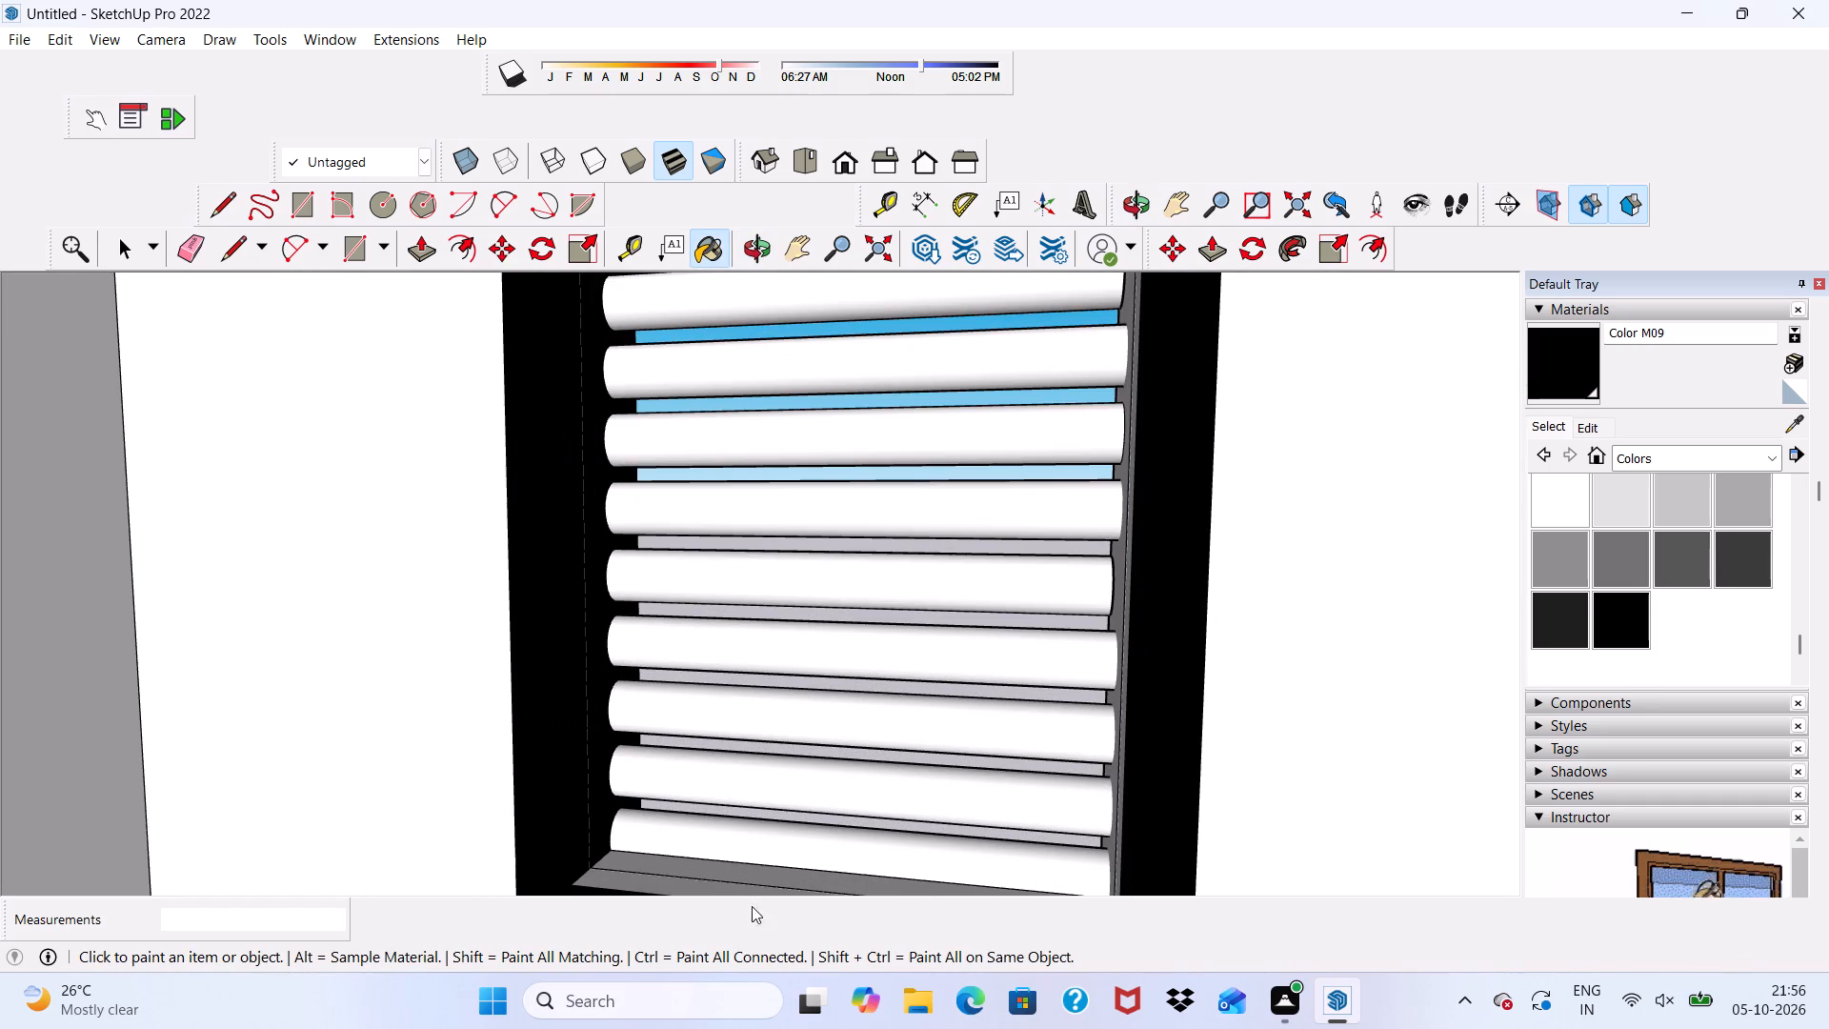
left_click(692, 878)
scroll(696, 873, "up", 3)
left_click(696, 872)
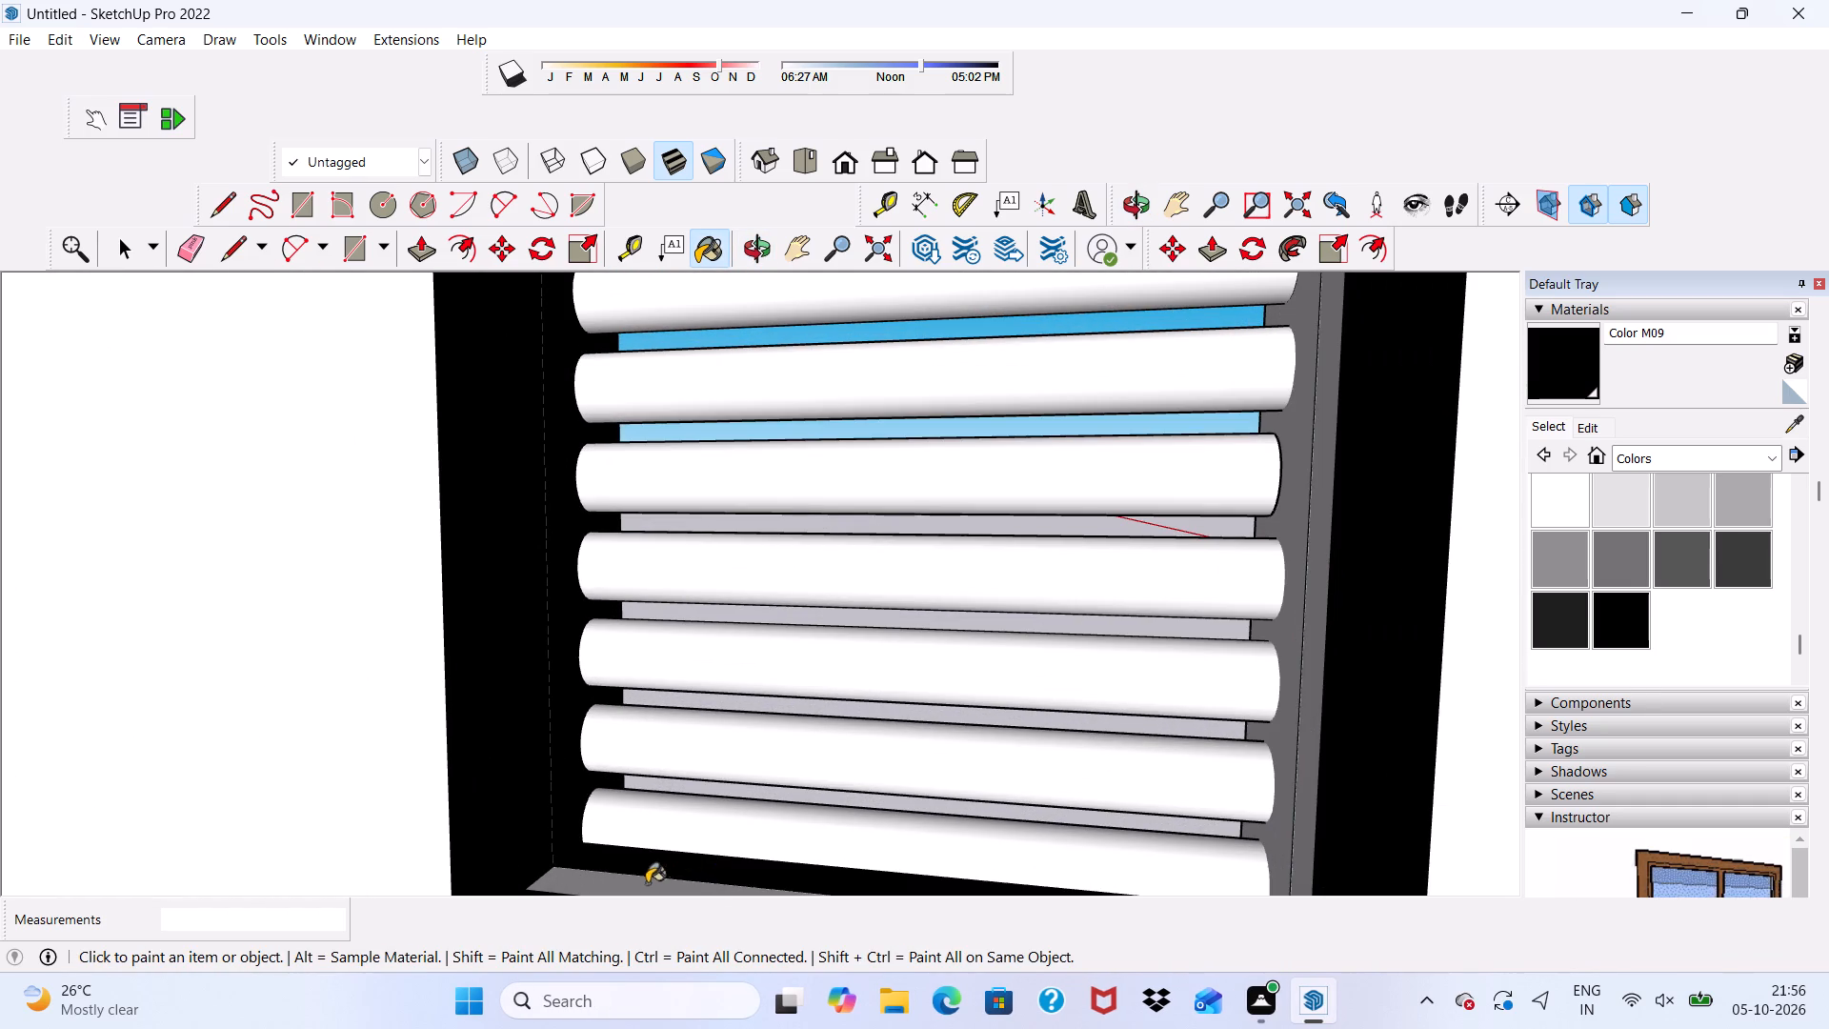
left_click(615, 894)
Paint the remaining inner right faces of the side-wall window frame with black Color M09.
scroll(615, 894, "down", 5)
middle_click_drag(614, 826, 1026, 773)
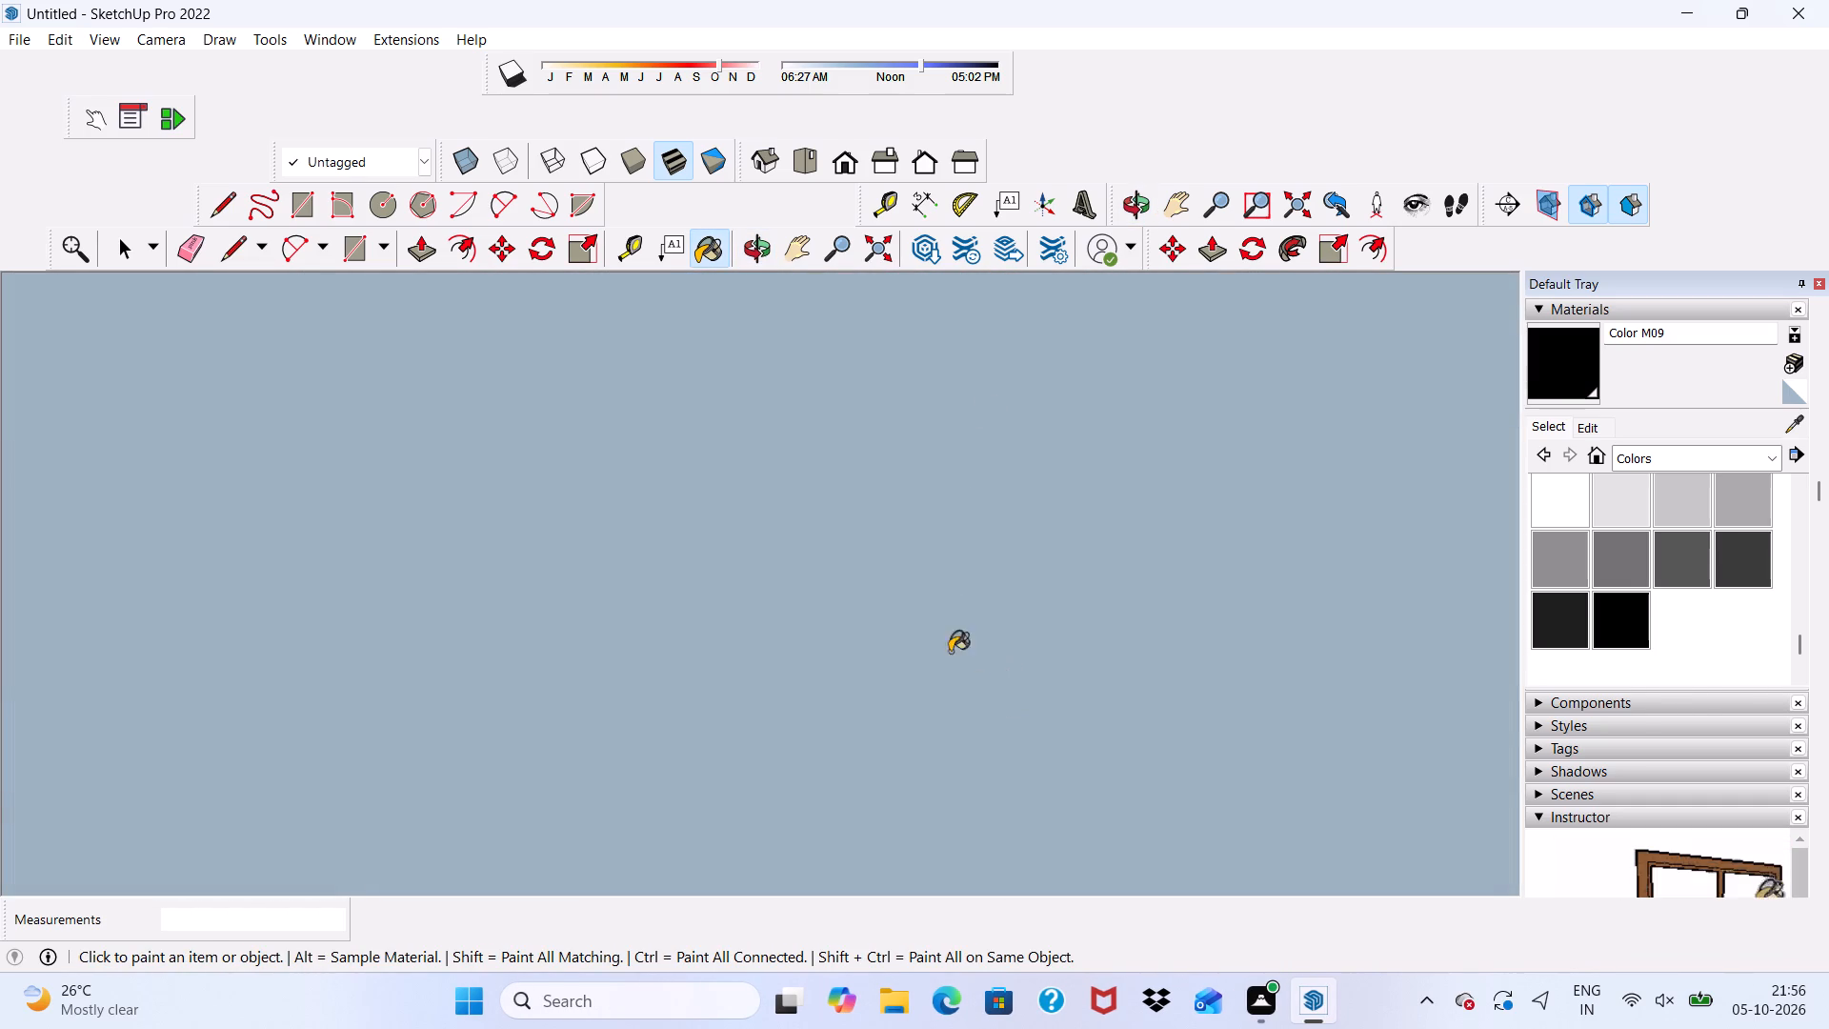
left_click(833, 166)
scroll(774, 369, "down", 5)
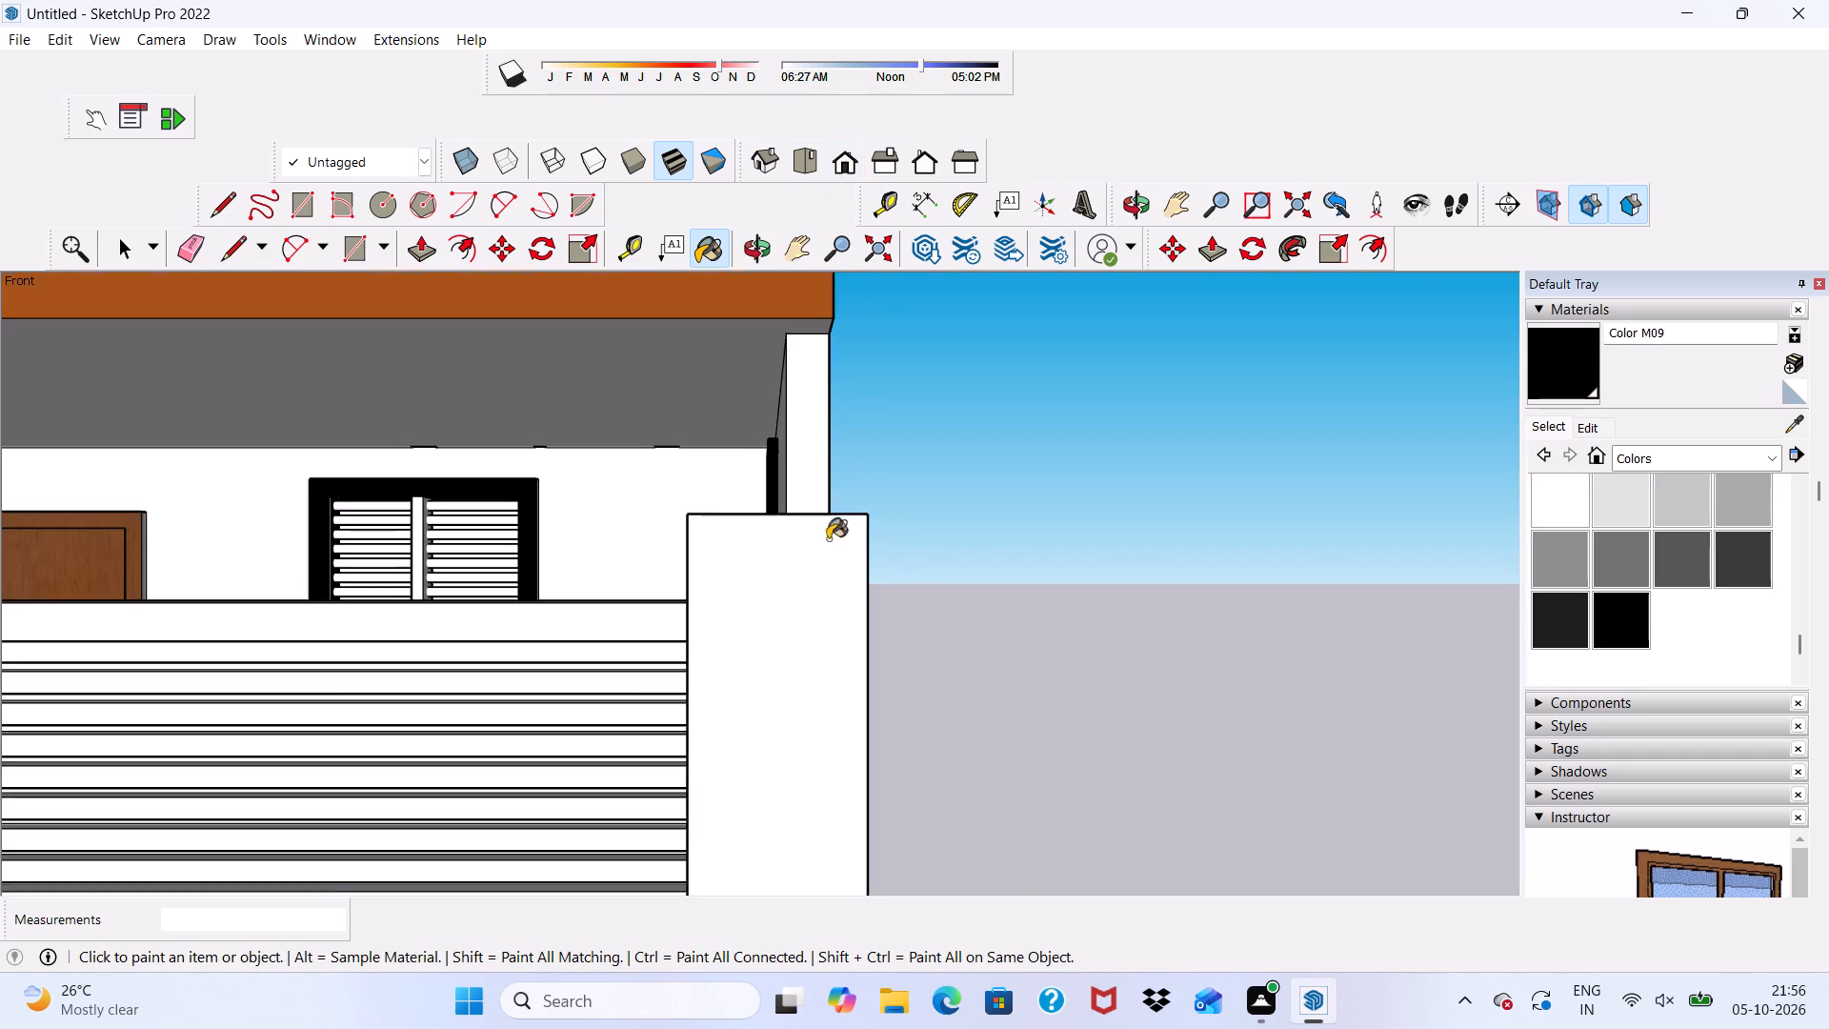
scroll(656, 572, "up", 5)
scroll(402, 575, "up", 5)
scroll(413, 560, "down", 3)
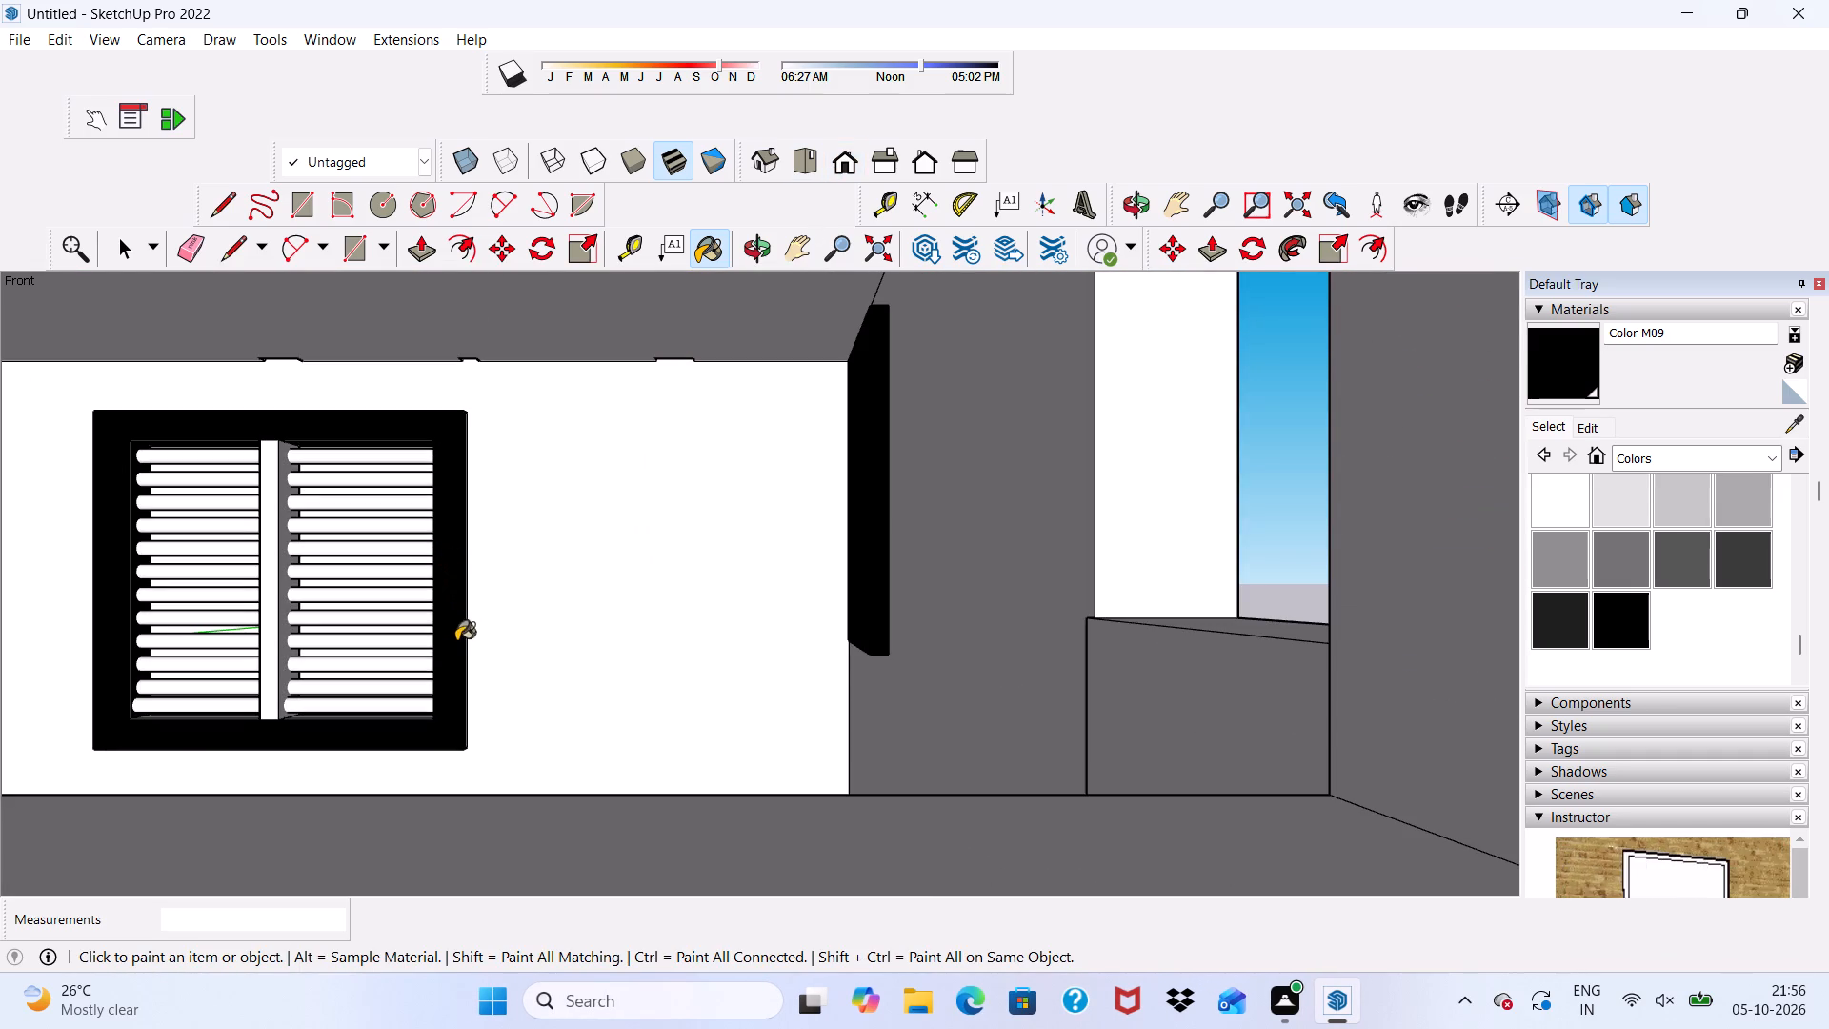
scroll(845, 512, "down", 1)
middle_click_drag(838, 487, 951, 516)
scroll(838, 487, "down", 1)
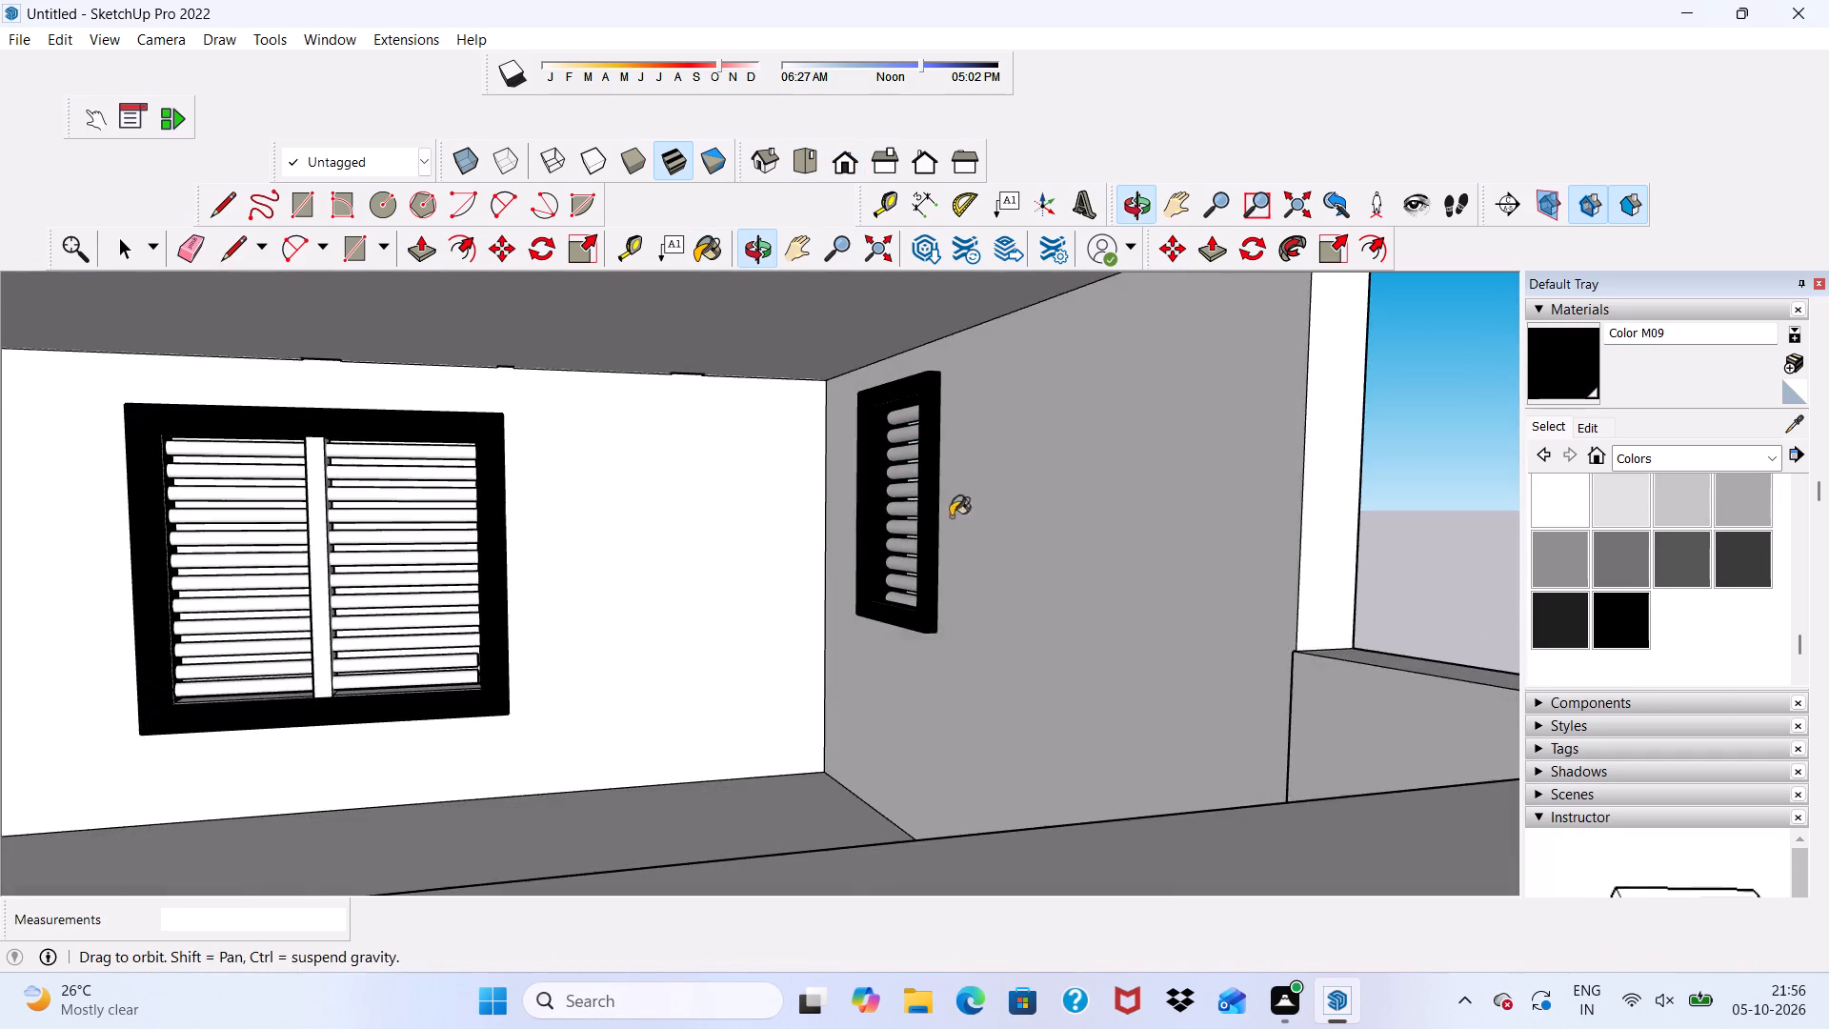
scroll(927, 509, "up", 5)
middle_click_drag(741, 473, 1150, 566)
scroll(999, 483, "up", 5)
scroll(850, 456, "up", 4)
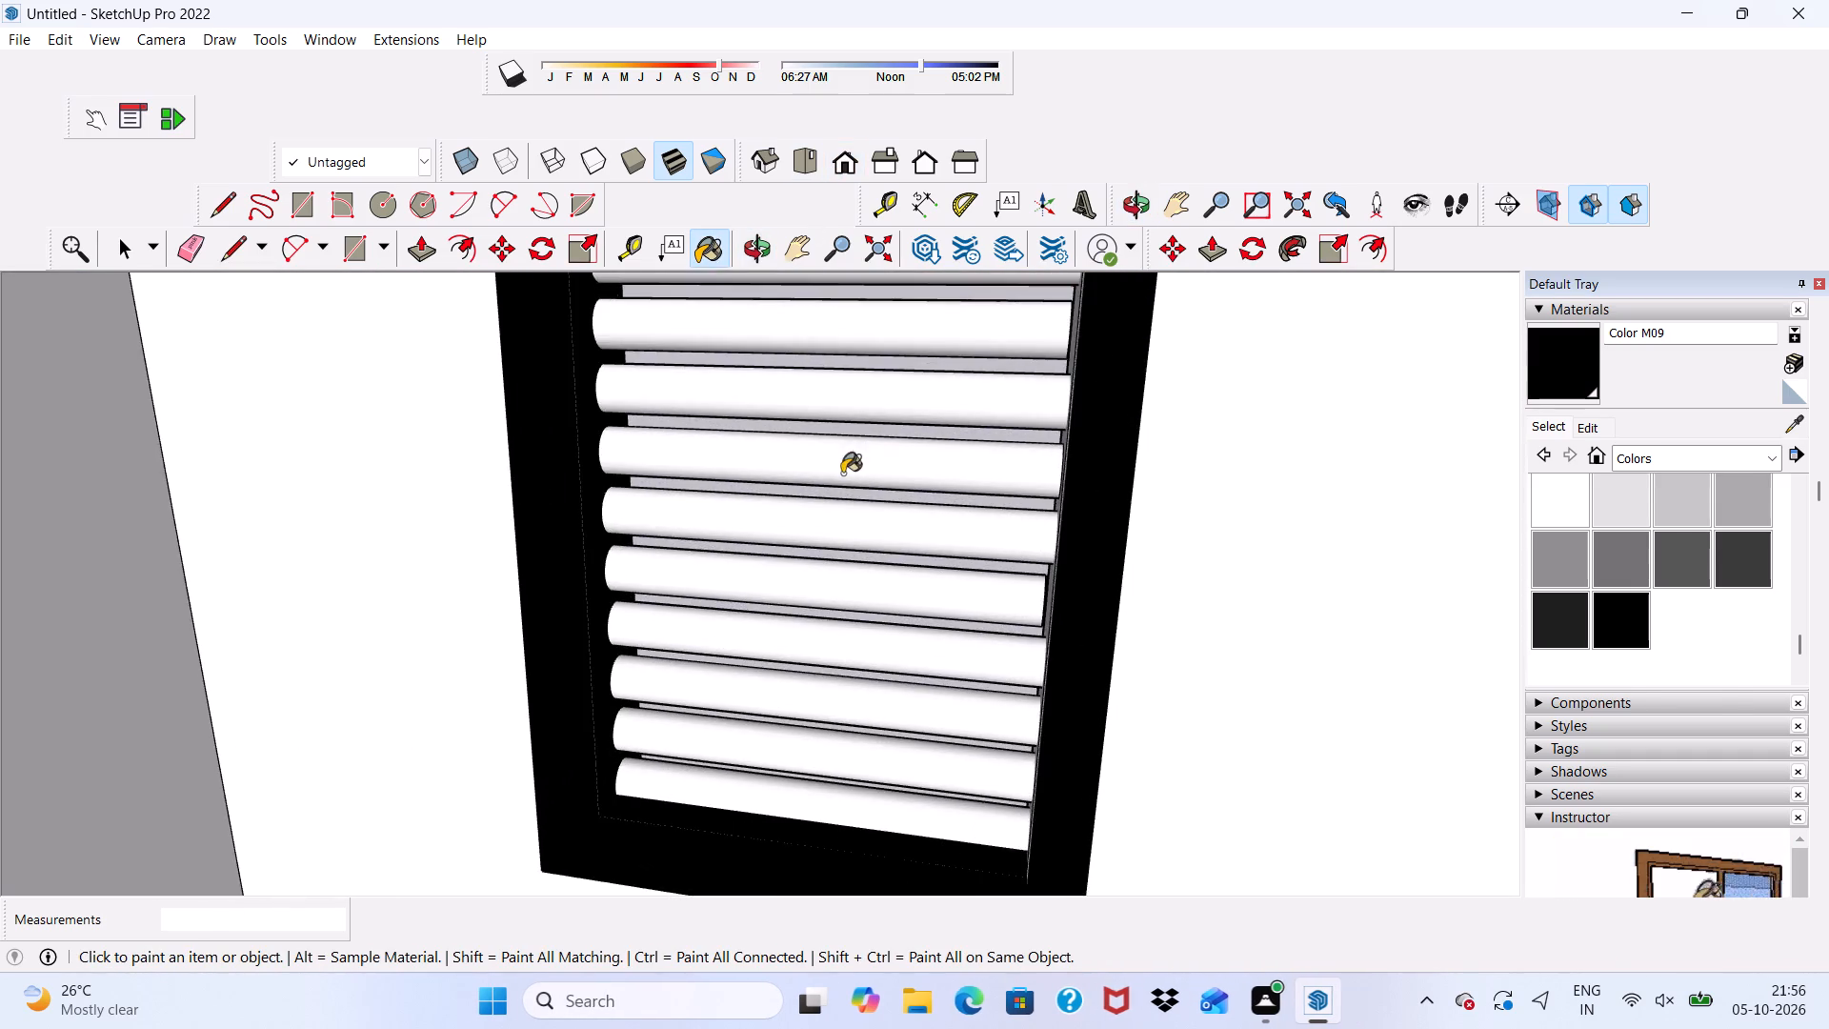
middle_click_drag(843, 474, 1037, 562)
scroll(1037, 562, "up", 5)
left_click(1058, 549)
left_click(1032, 520)
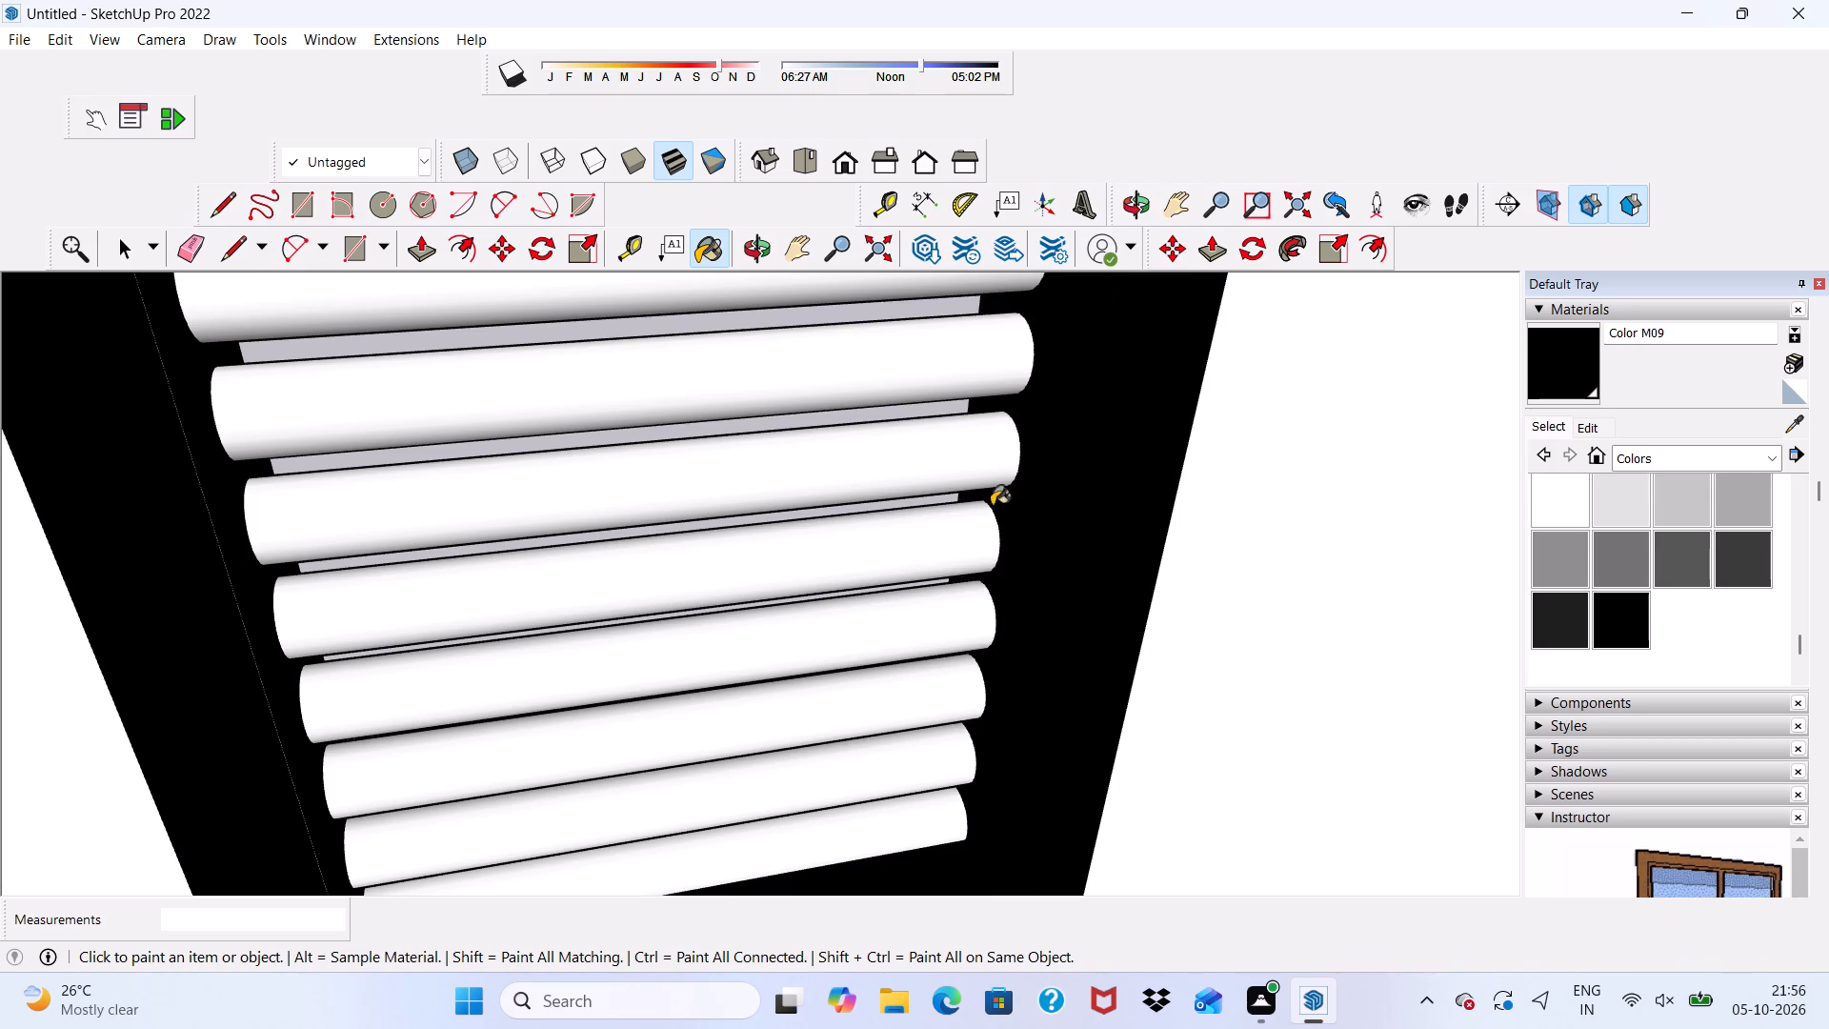
Examine the house from the front and from the side wall to check the painted window frames.
scroll(896, 493, "down", 12)
scroll(830, 550, "up", 1)
scroll(827, 559, "down", 2)
middle_click_drag(824, 579, 844, 537)
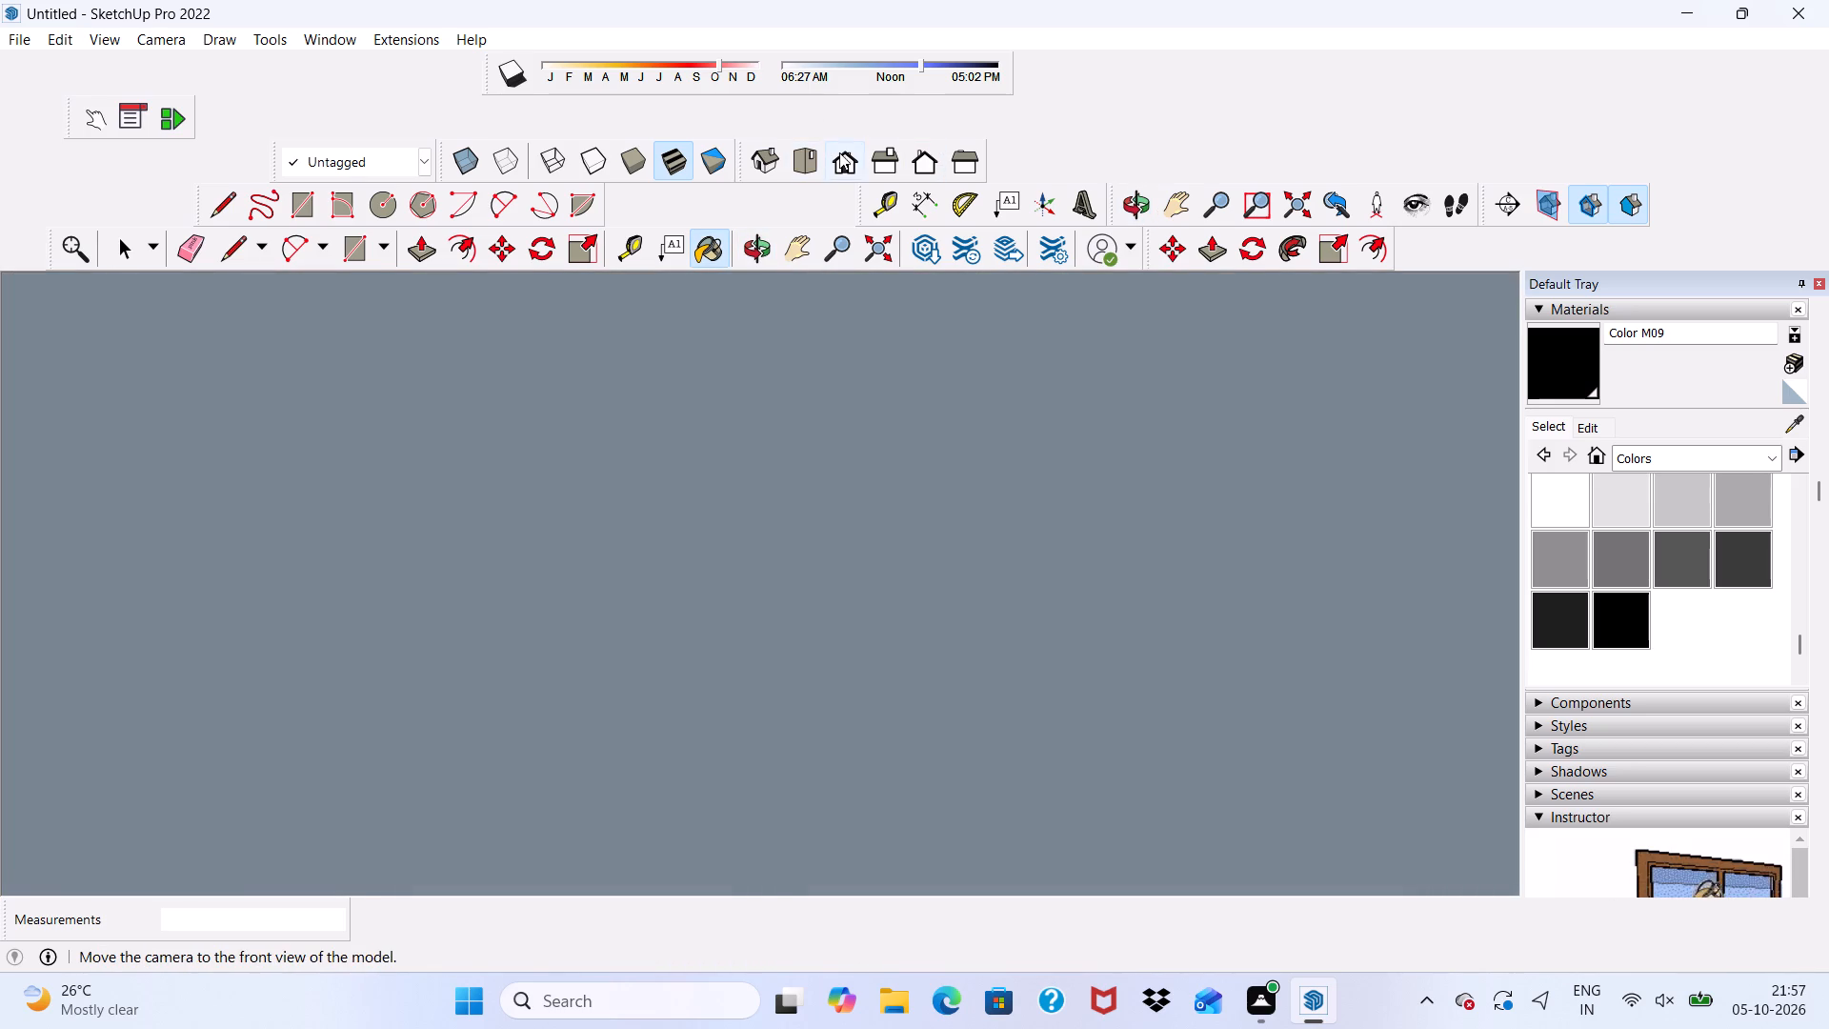
left_click(841, 152)
scroll(661, 217, "down", 10)
key("space")
scroll(483, 586, "down", 3)
scroll(462, 632, "up", 1)
scroll(462, 632, "down", 2)
left_click(852, 167)
scroll(472, 349, "down", 14)
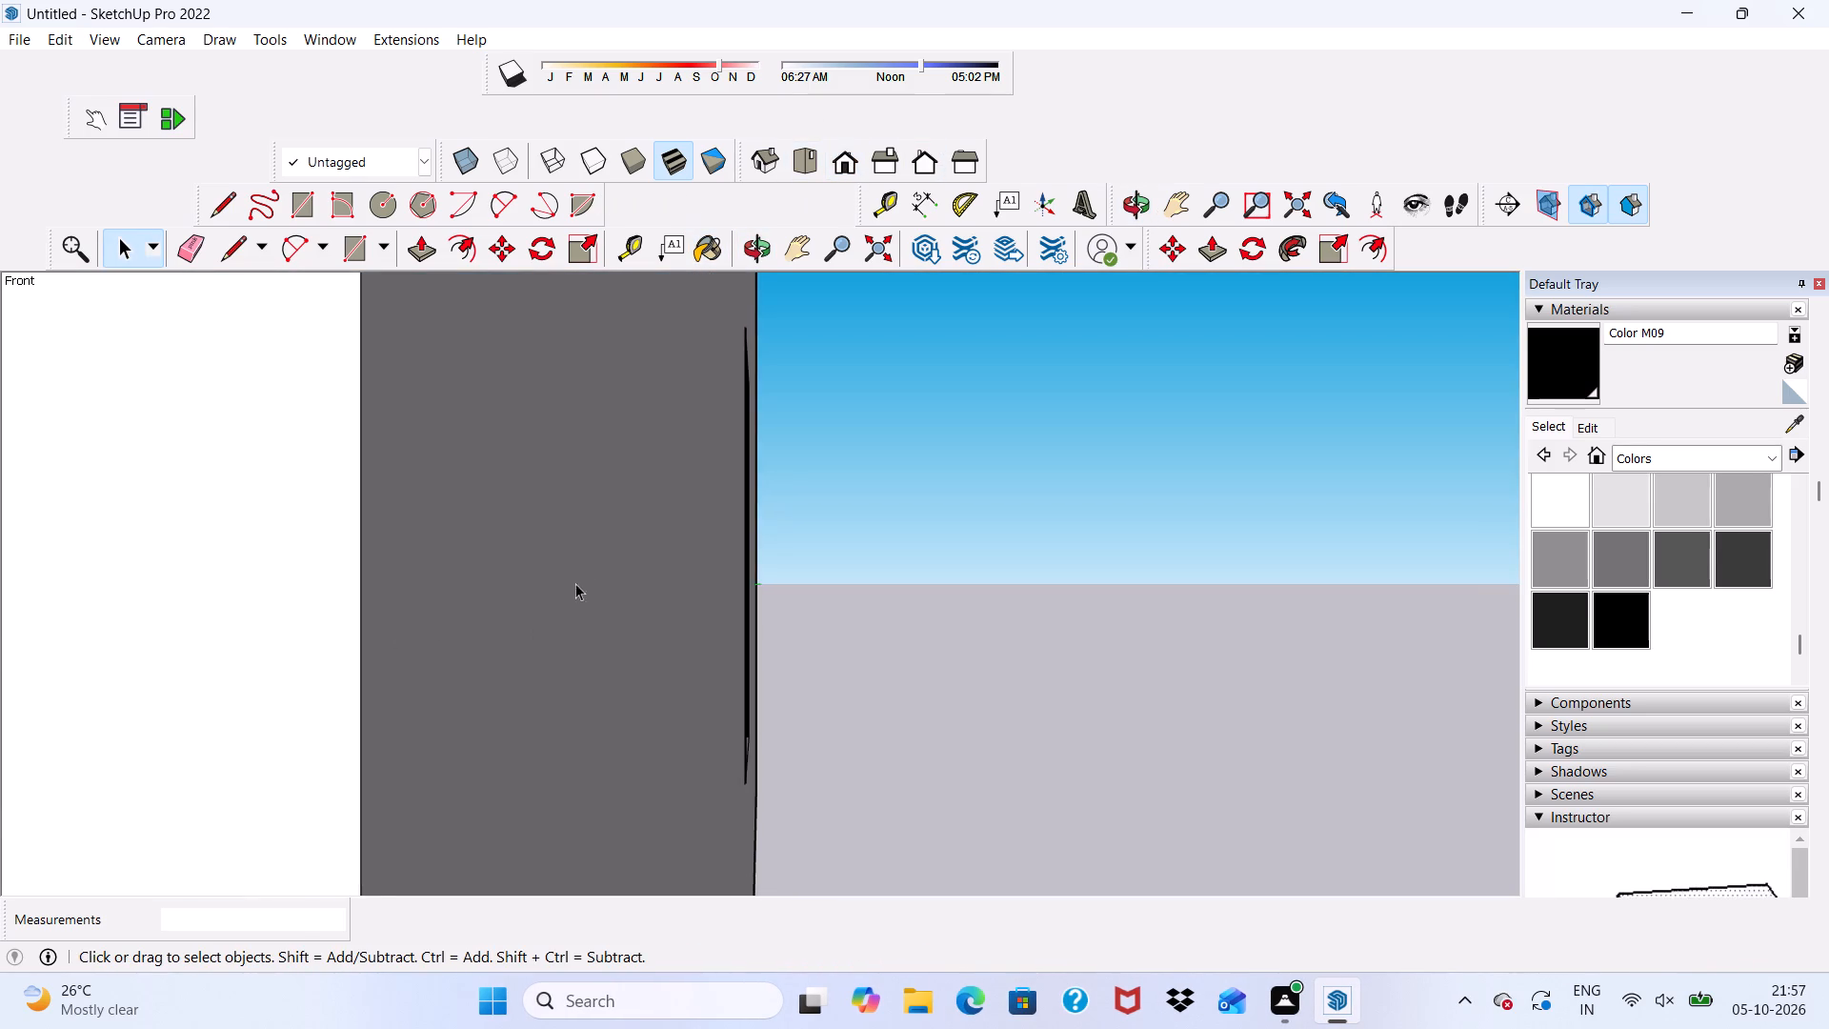
scroll(575, 583, "down", 5)
scroll(612, 602, "up", 1)
scroll(635, 629, "down", 14)
middle_click_drag(576, 569, 266, 519)
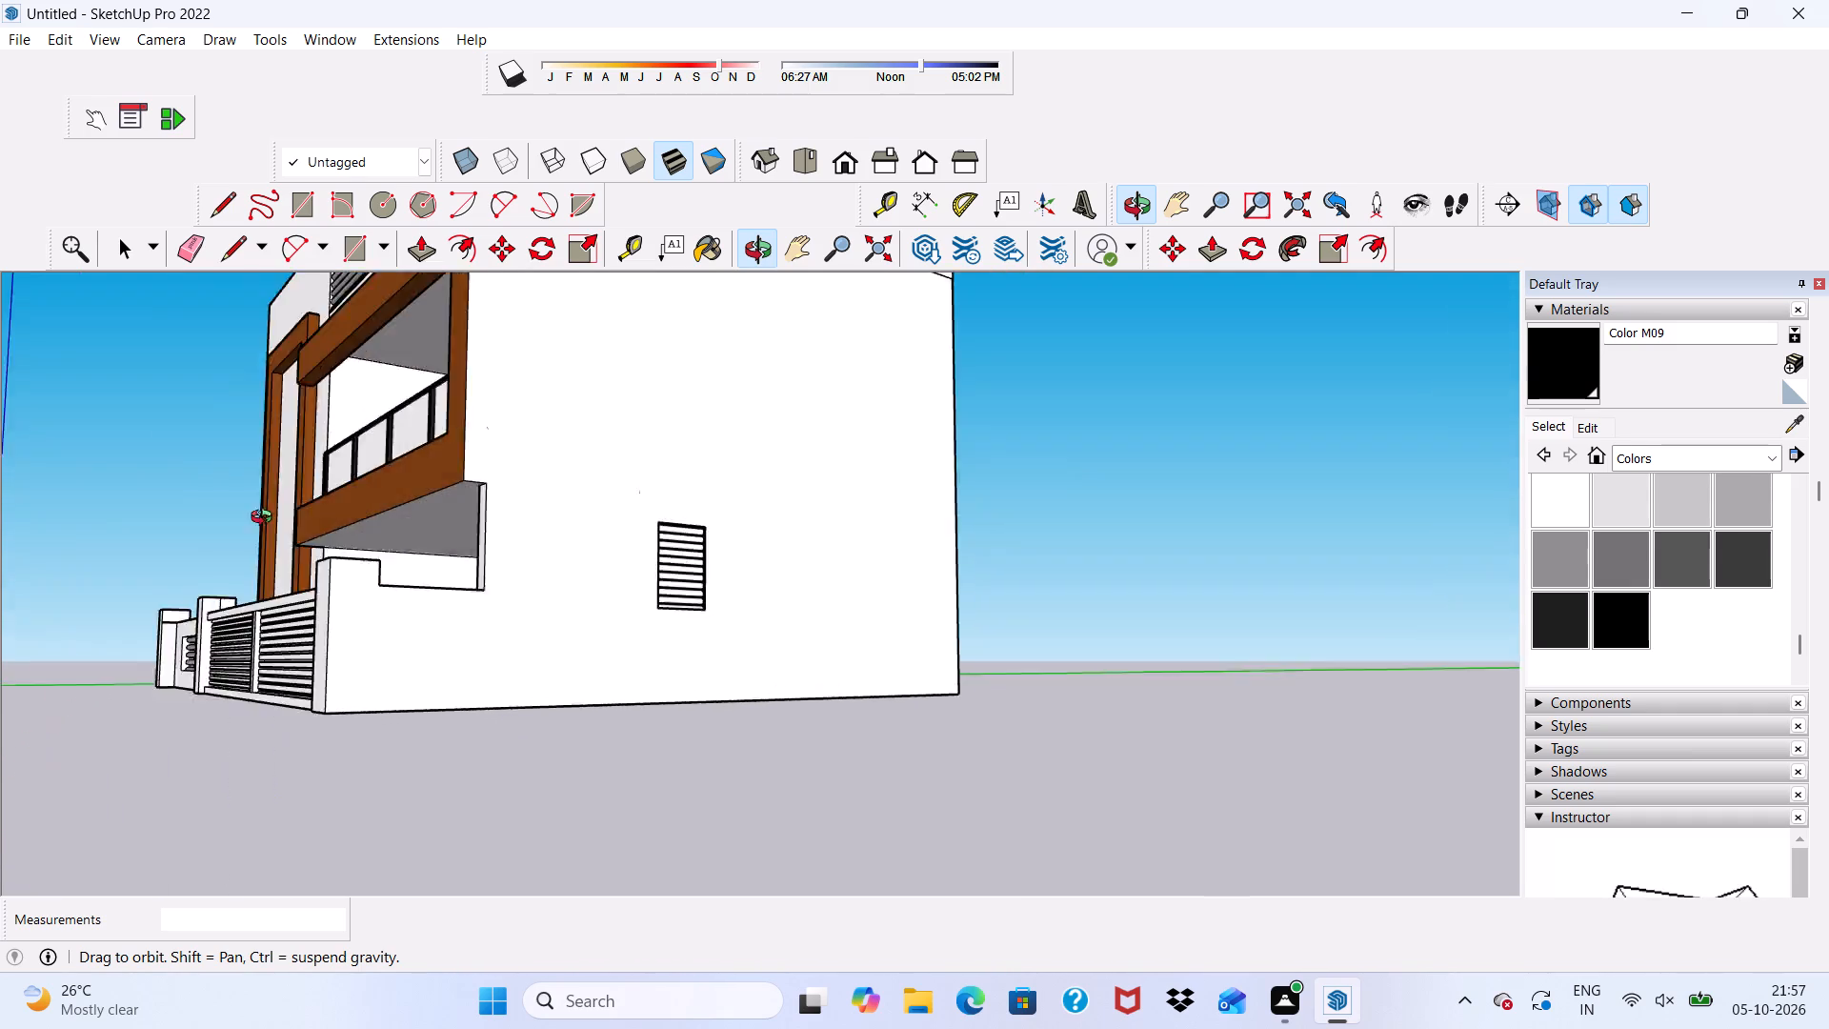
middle_click_drag(266, 519, 794, 599)
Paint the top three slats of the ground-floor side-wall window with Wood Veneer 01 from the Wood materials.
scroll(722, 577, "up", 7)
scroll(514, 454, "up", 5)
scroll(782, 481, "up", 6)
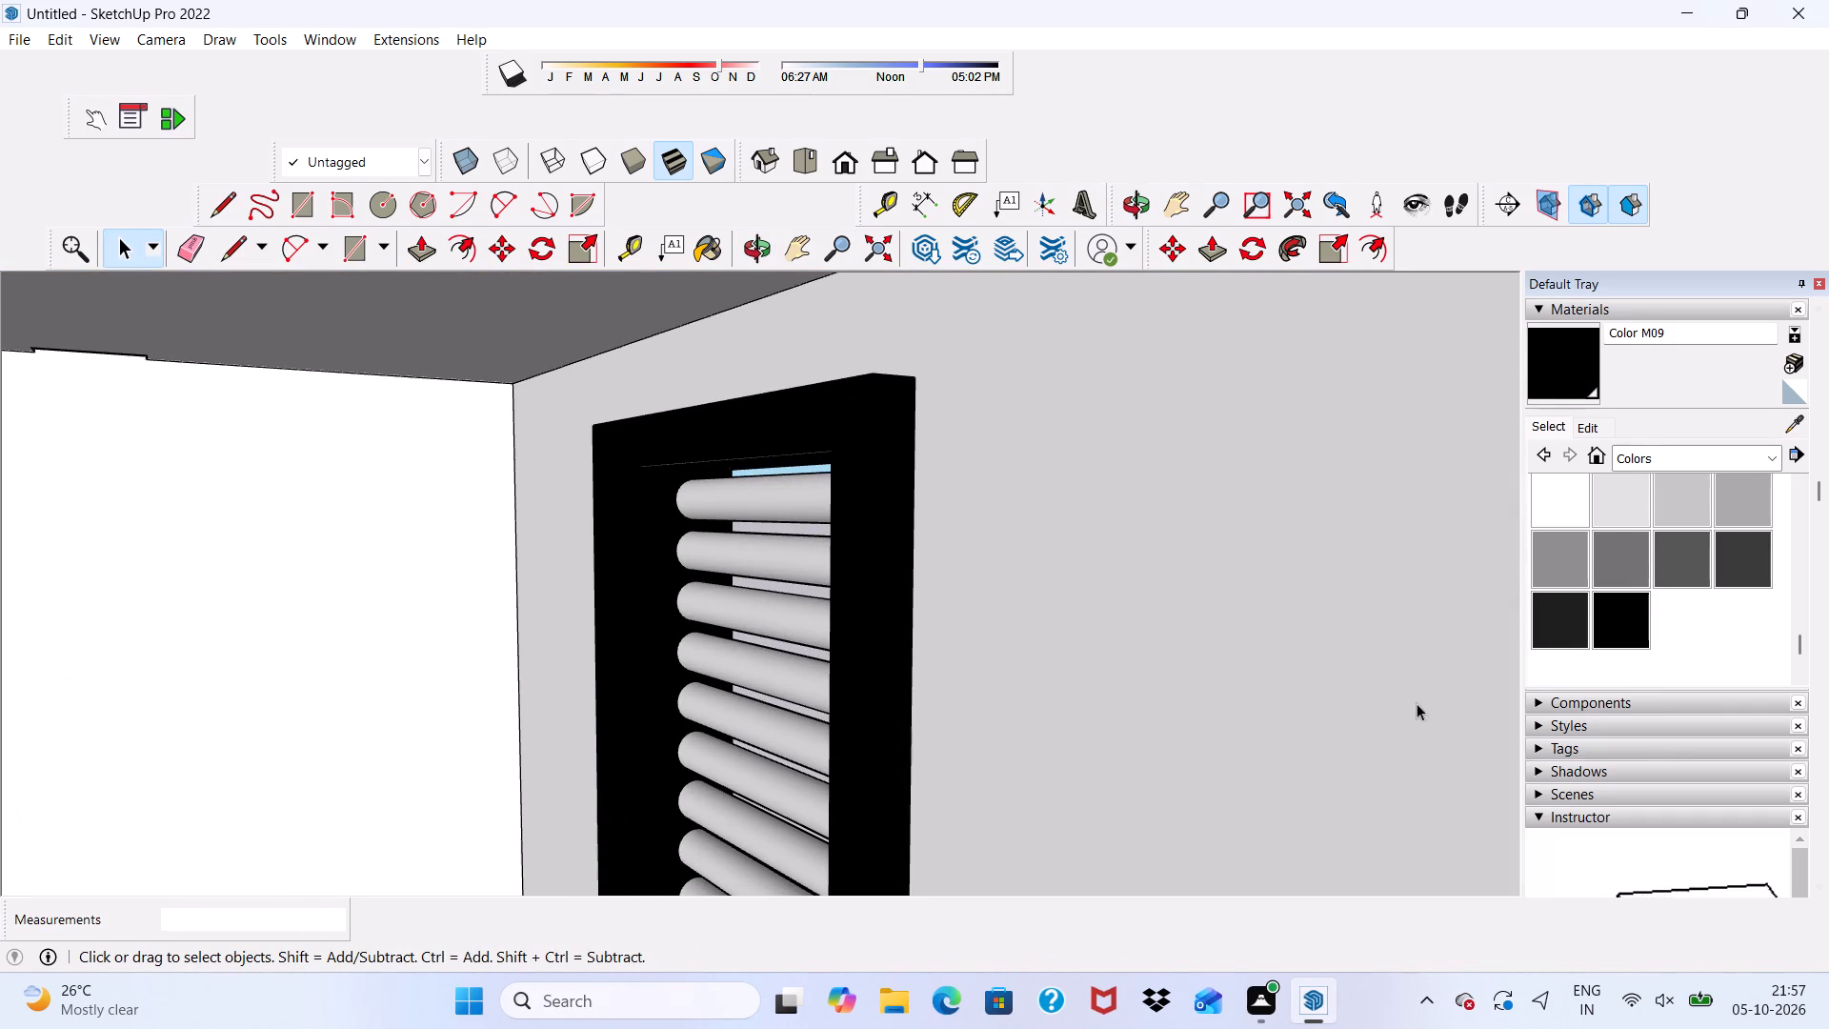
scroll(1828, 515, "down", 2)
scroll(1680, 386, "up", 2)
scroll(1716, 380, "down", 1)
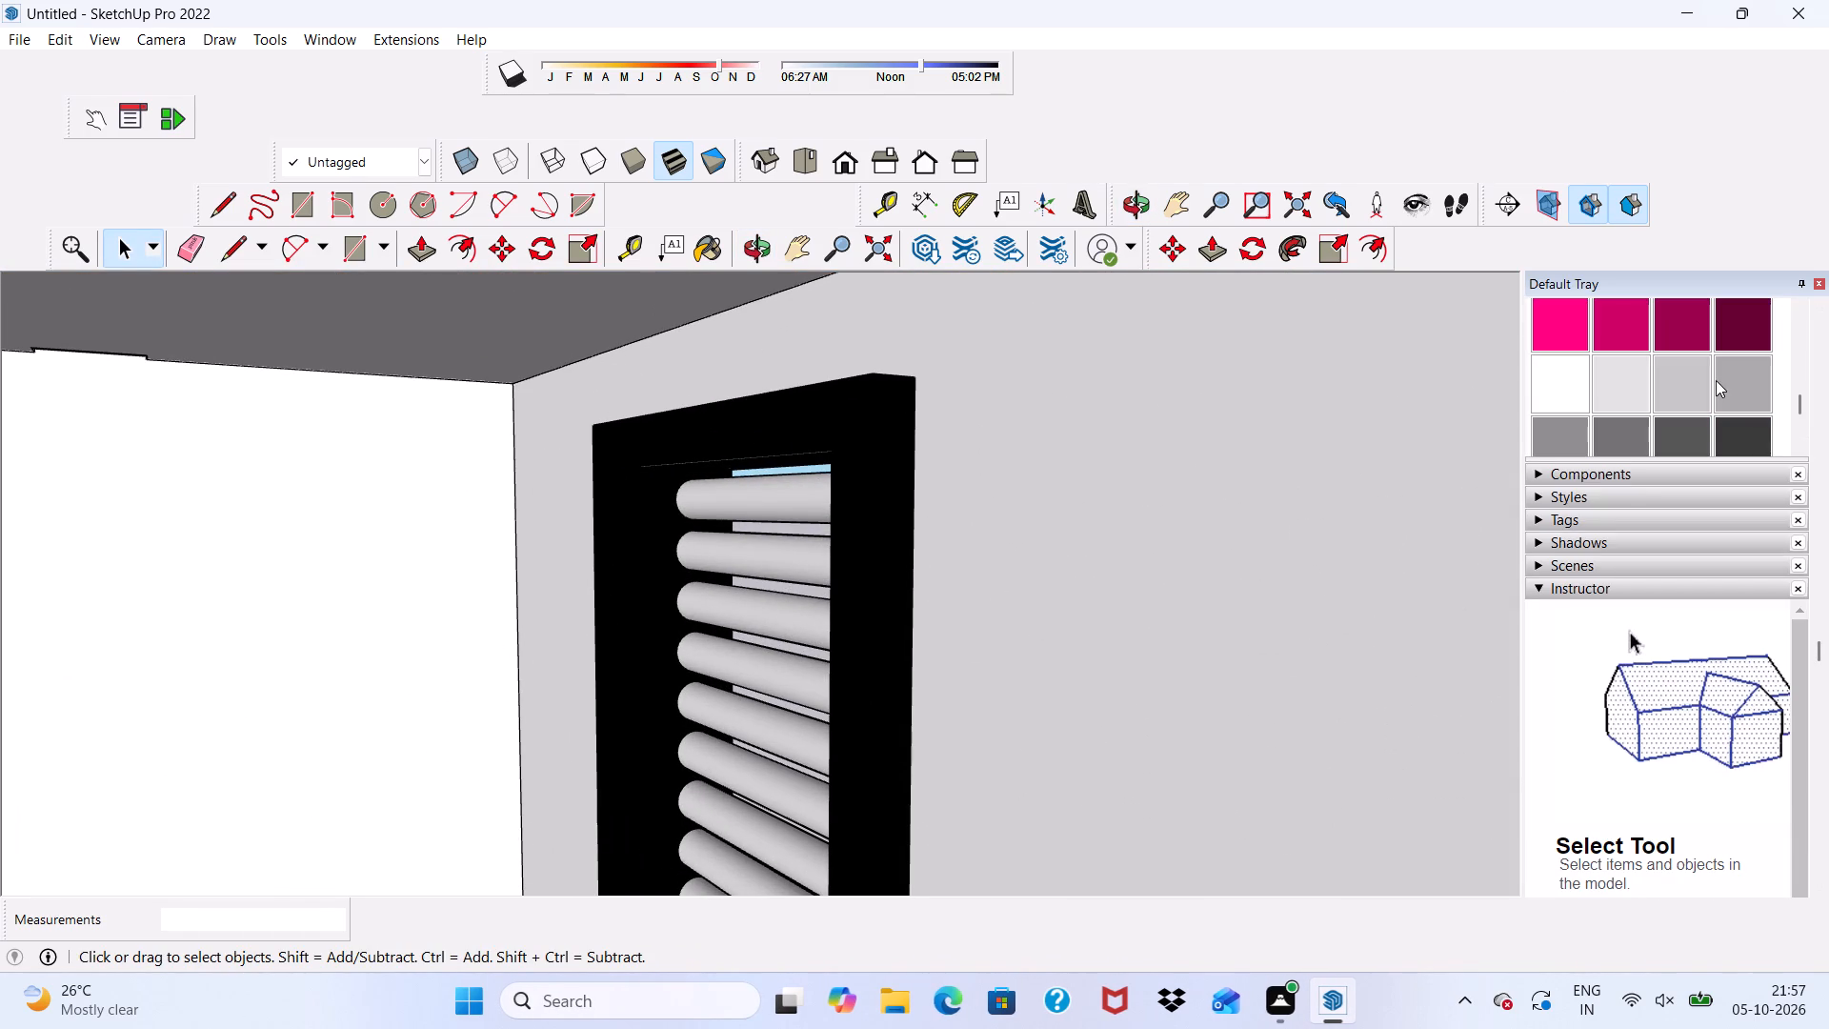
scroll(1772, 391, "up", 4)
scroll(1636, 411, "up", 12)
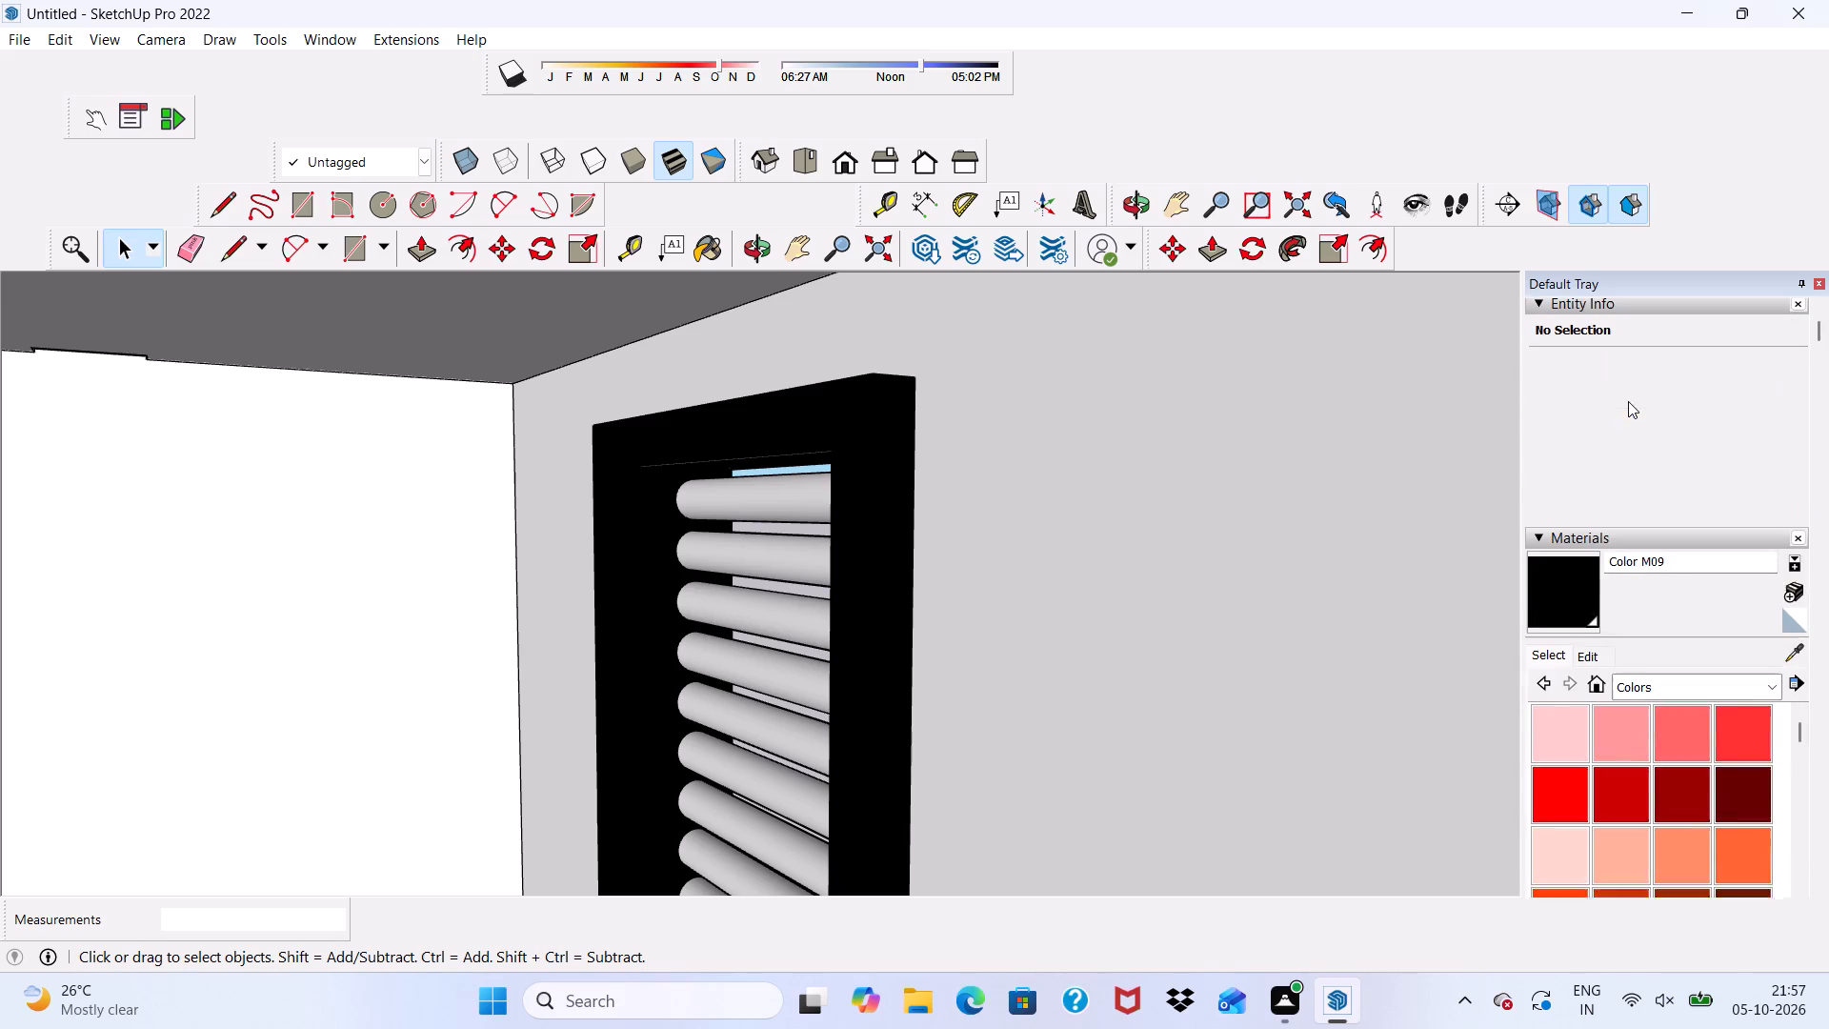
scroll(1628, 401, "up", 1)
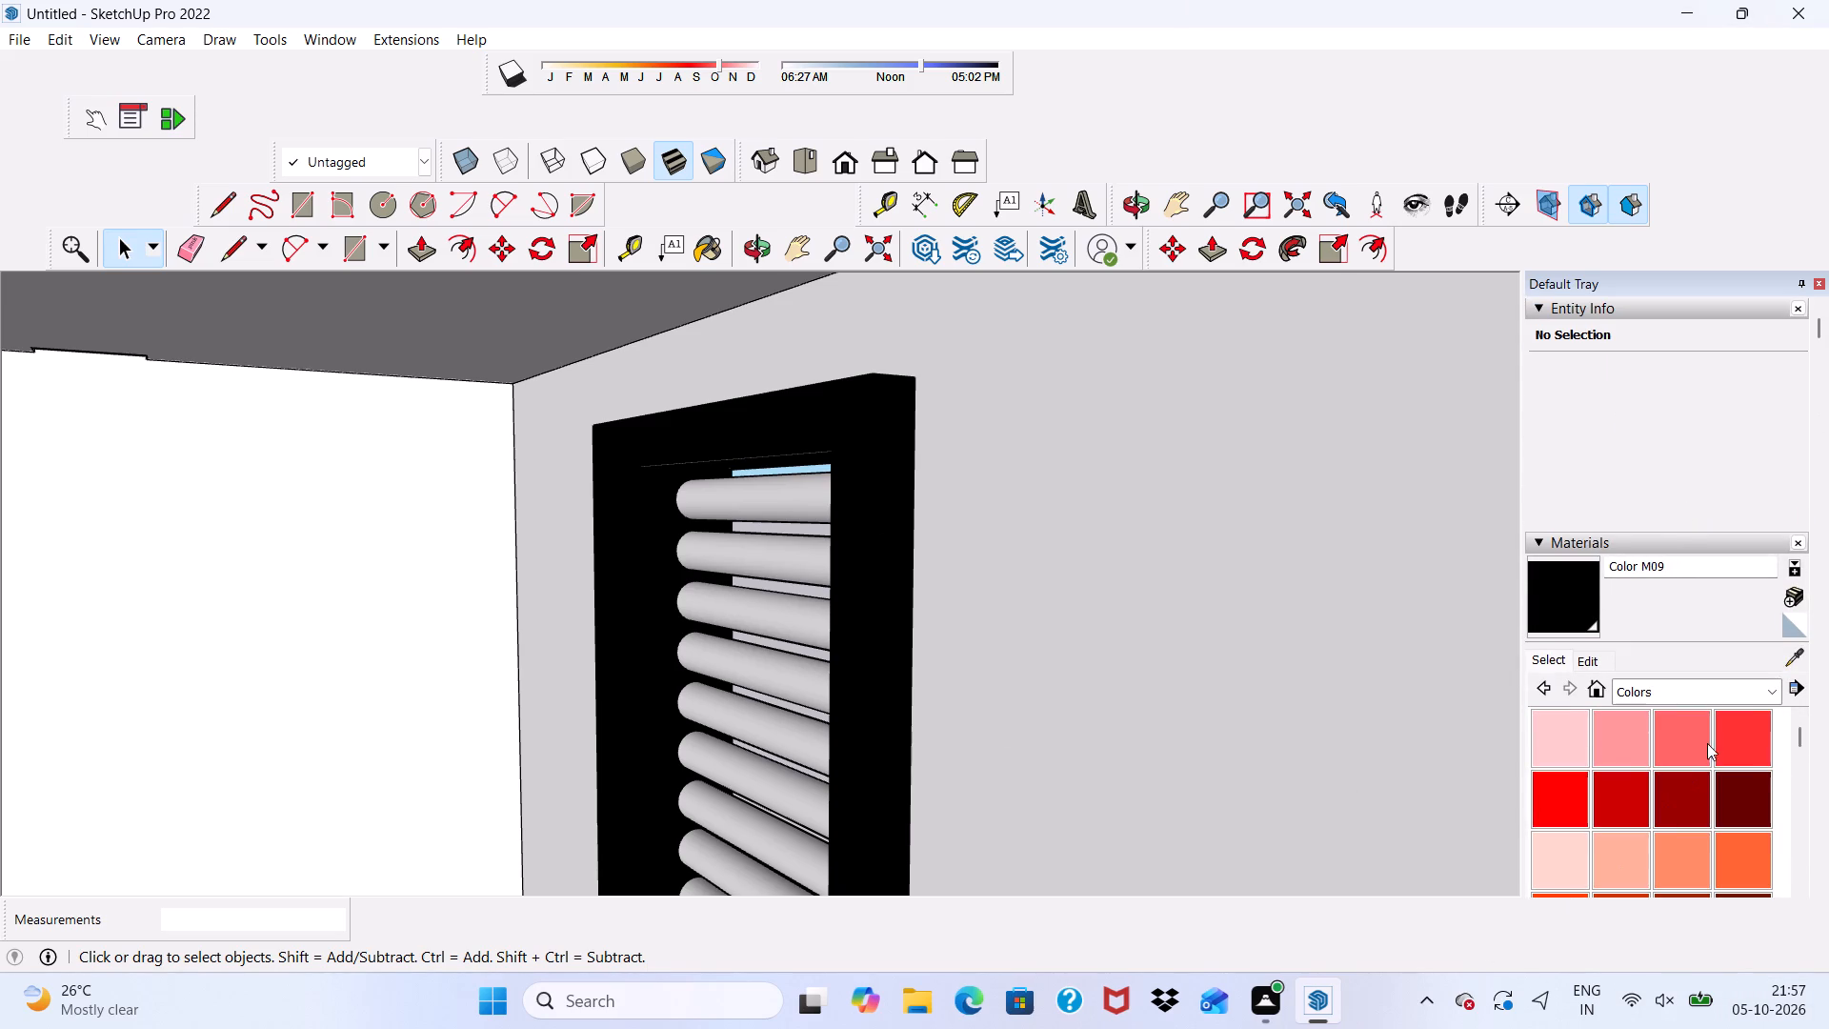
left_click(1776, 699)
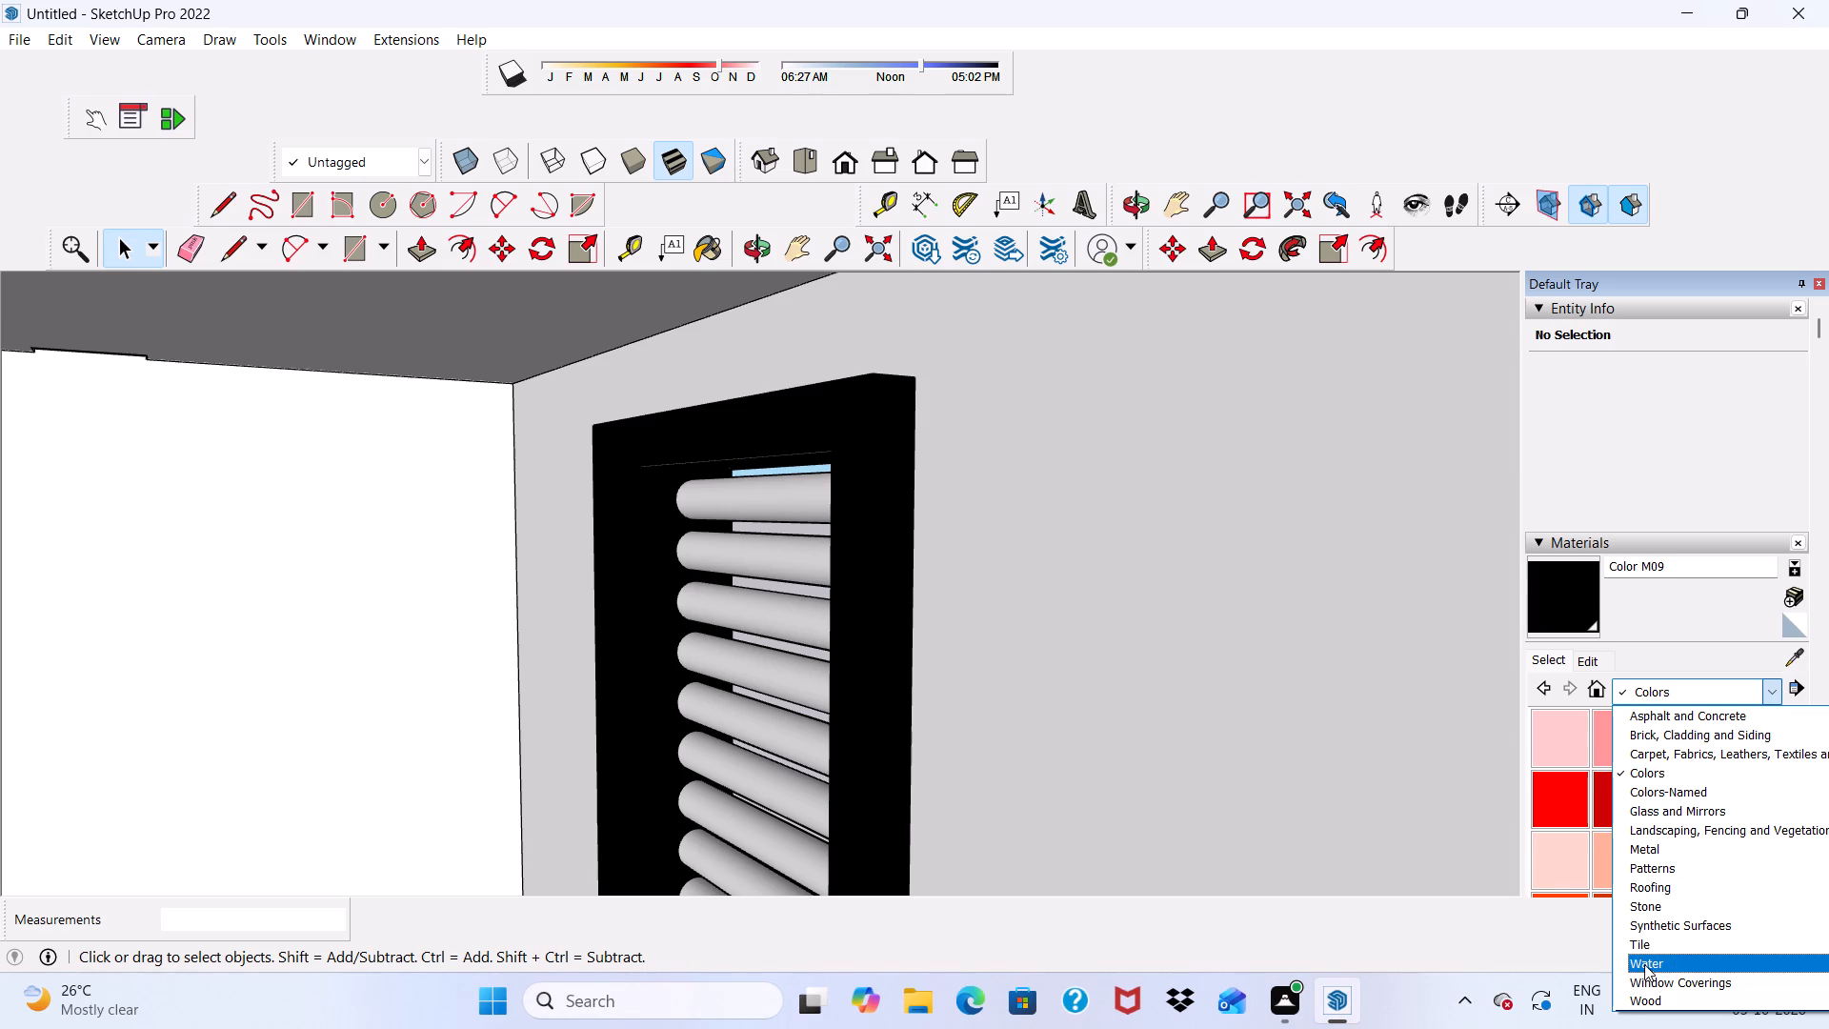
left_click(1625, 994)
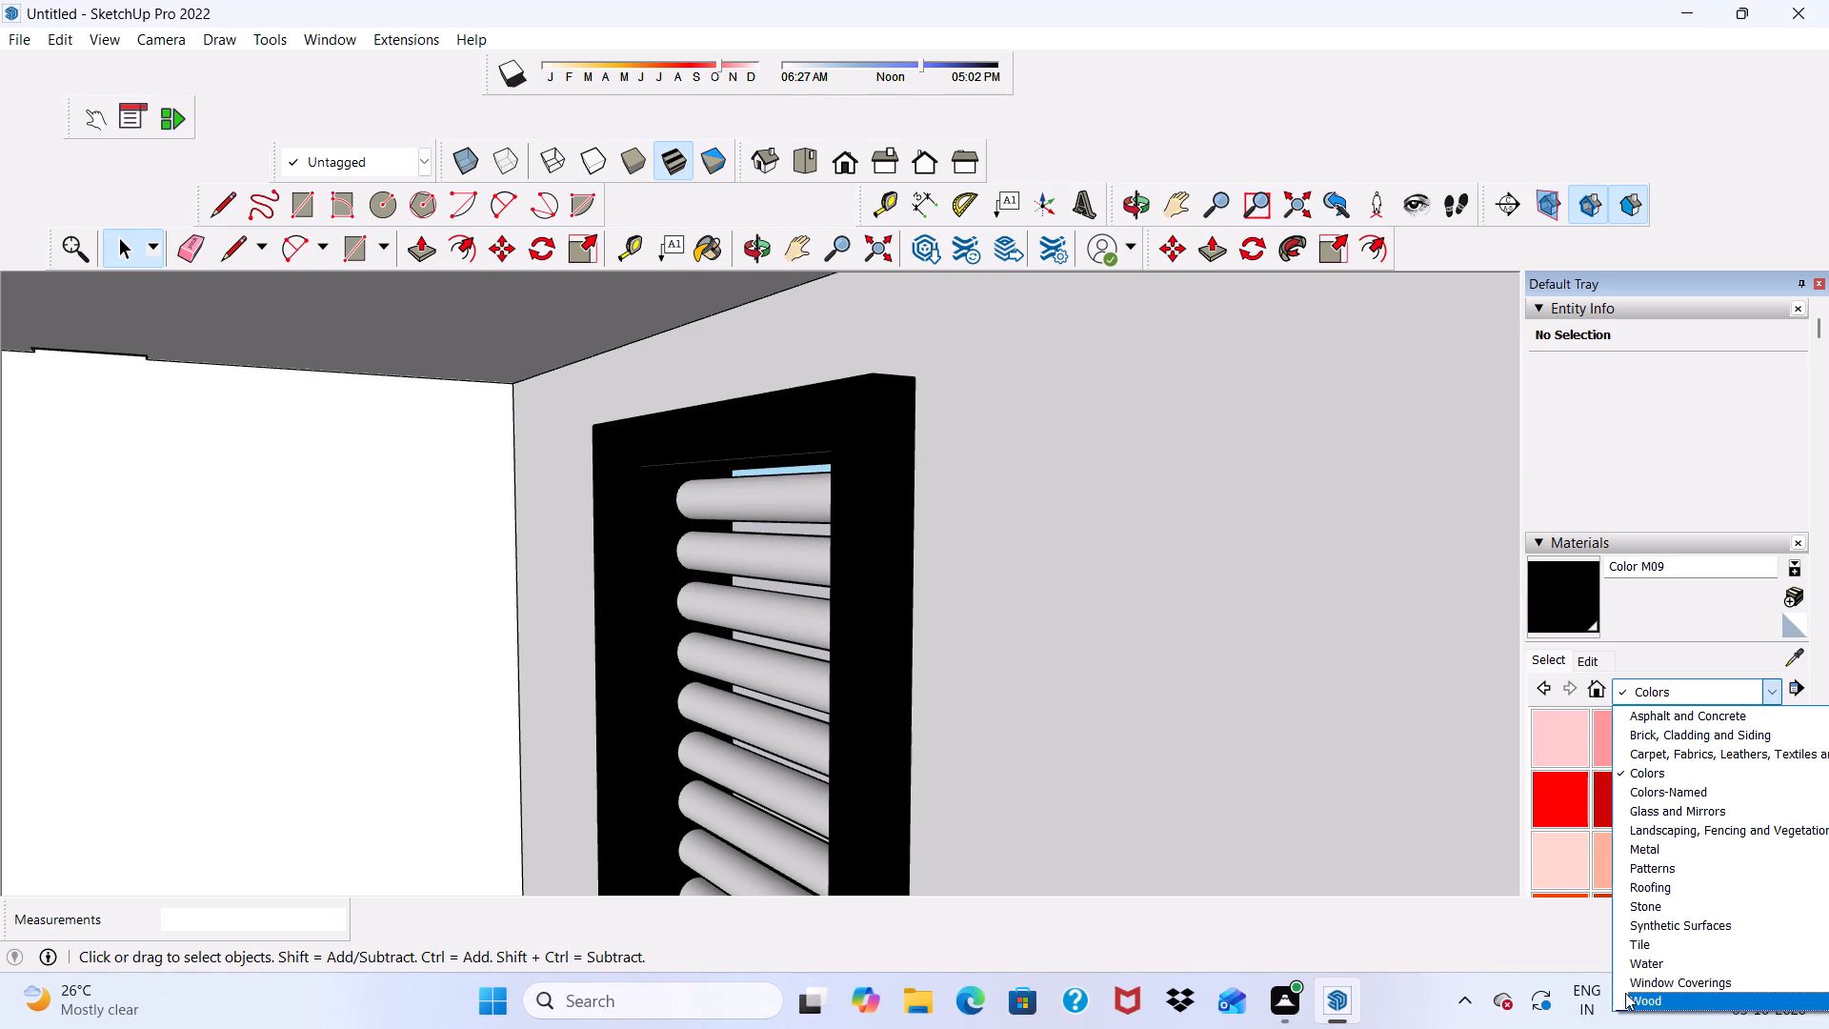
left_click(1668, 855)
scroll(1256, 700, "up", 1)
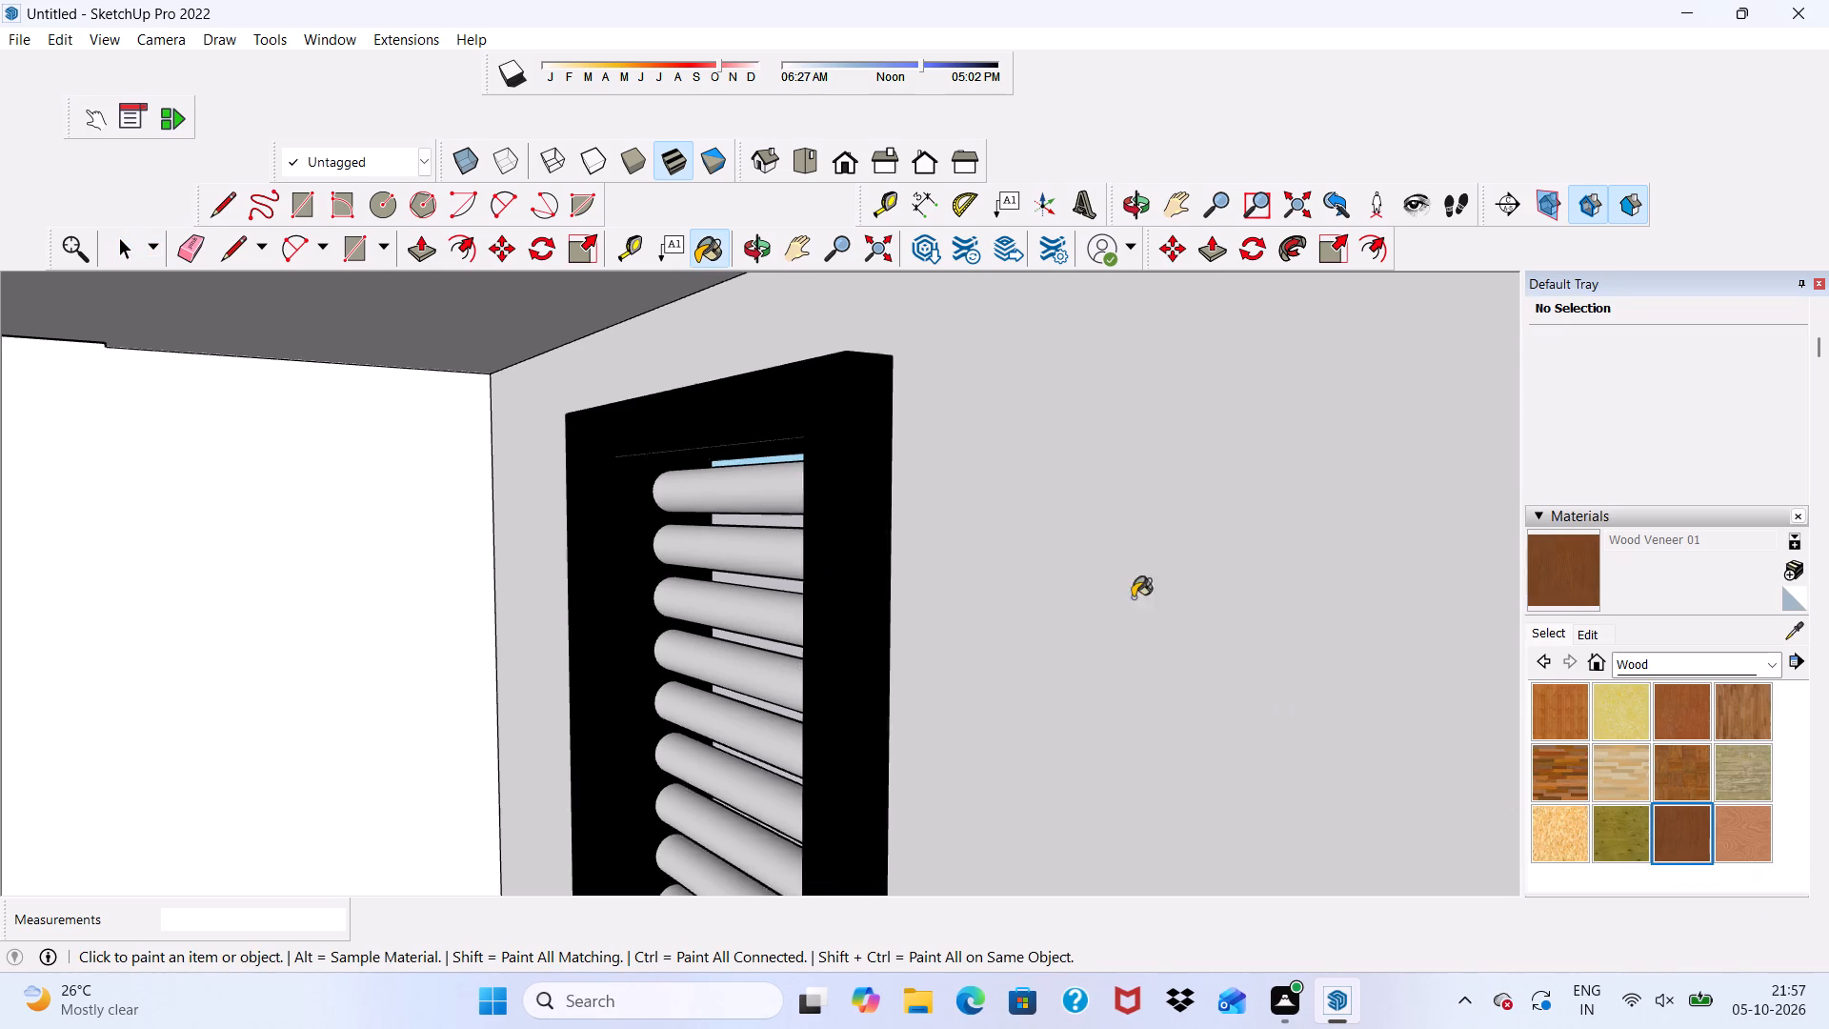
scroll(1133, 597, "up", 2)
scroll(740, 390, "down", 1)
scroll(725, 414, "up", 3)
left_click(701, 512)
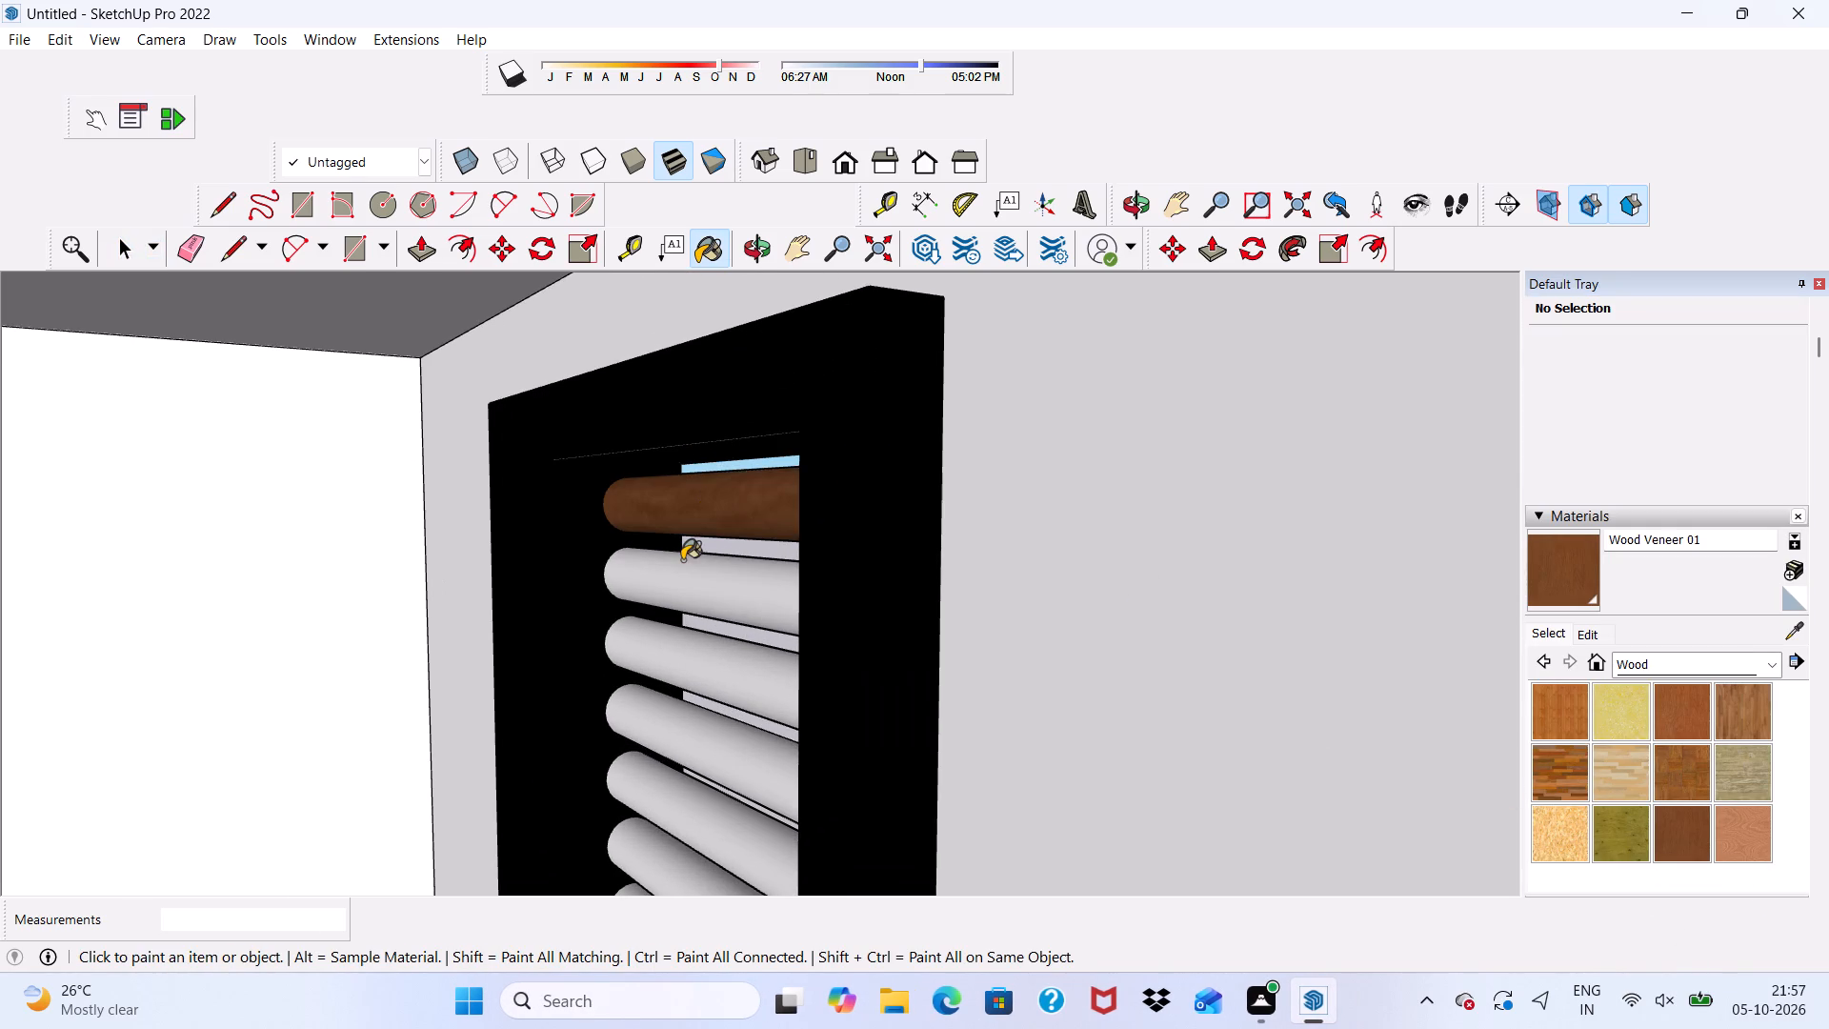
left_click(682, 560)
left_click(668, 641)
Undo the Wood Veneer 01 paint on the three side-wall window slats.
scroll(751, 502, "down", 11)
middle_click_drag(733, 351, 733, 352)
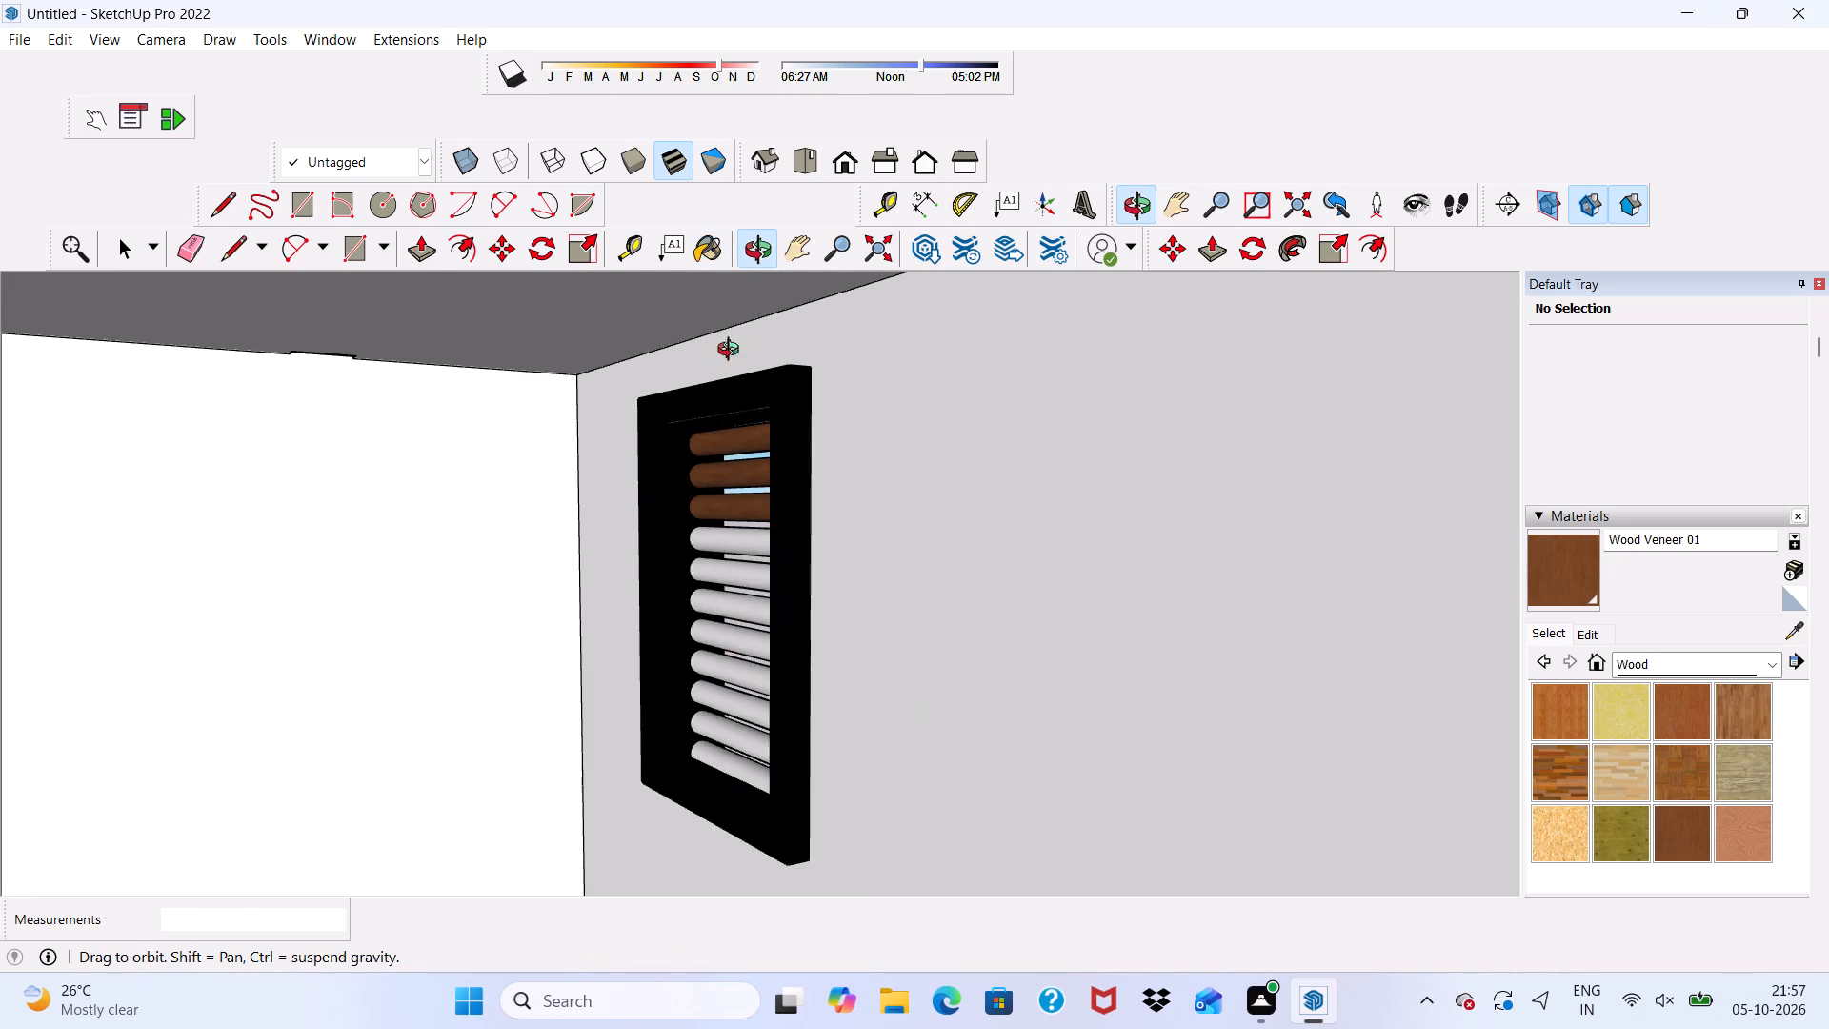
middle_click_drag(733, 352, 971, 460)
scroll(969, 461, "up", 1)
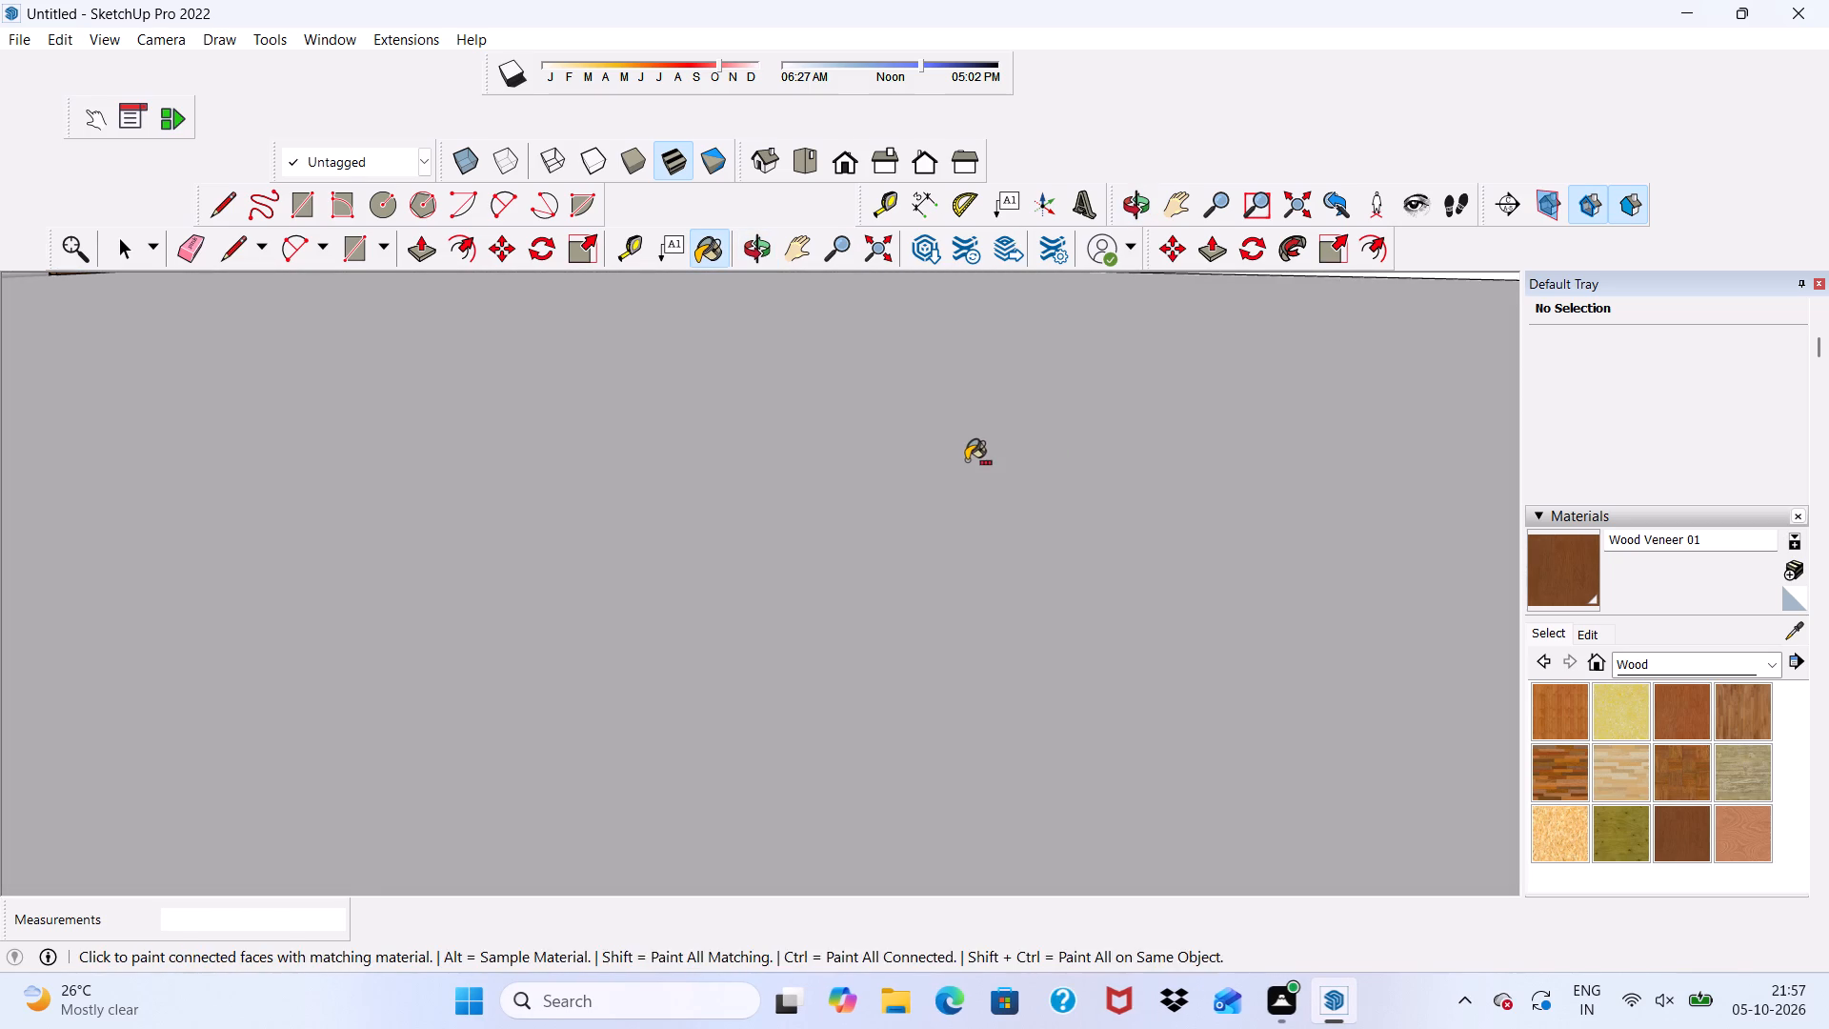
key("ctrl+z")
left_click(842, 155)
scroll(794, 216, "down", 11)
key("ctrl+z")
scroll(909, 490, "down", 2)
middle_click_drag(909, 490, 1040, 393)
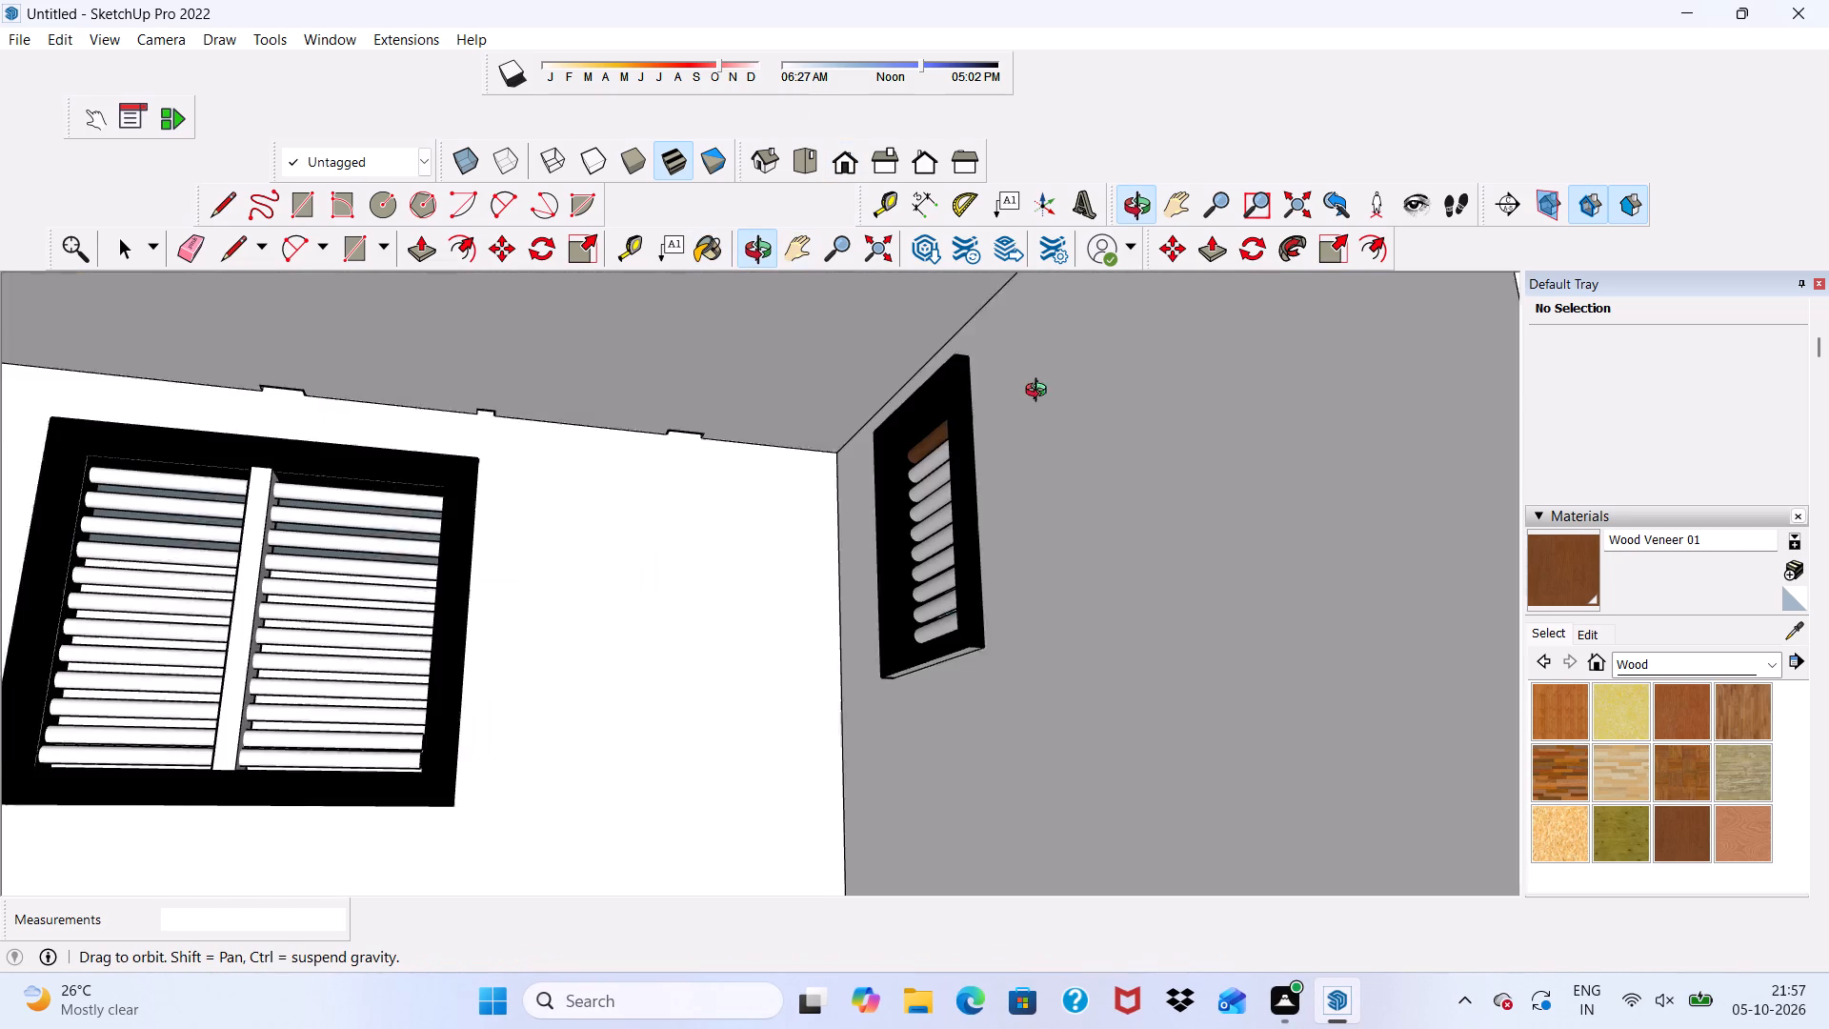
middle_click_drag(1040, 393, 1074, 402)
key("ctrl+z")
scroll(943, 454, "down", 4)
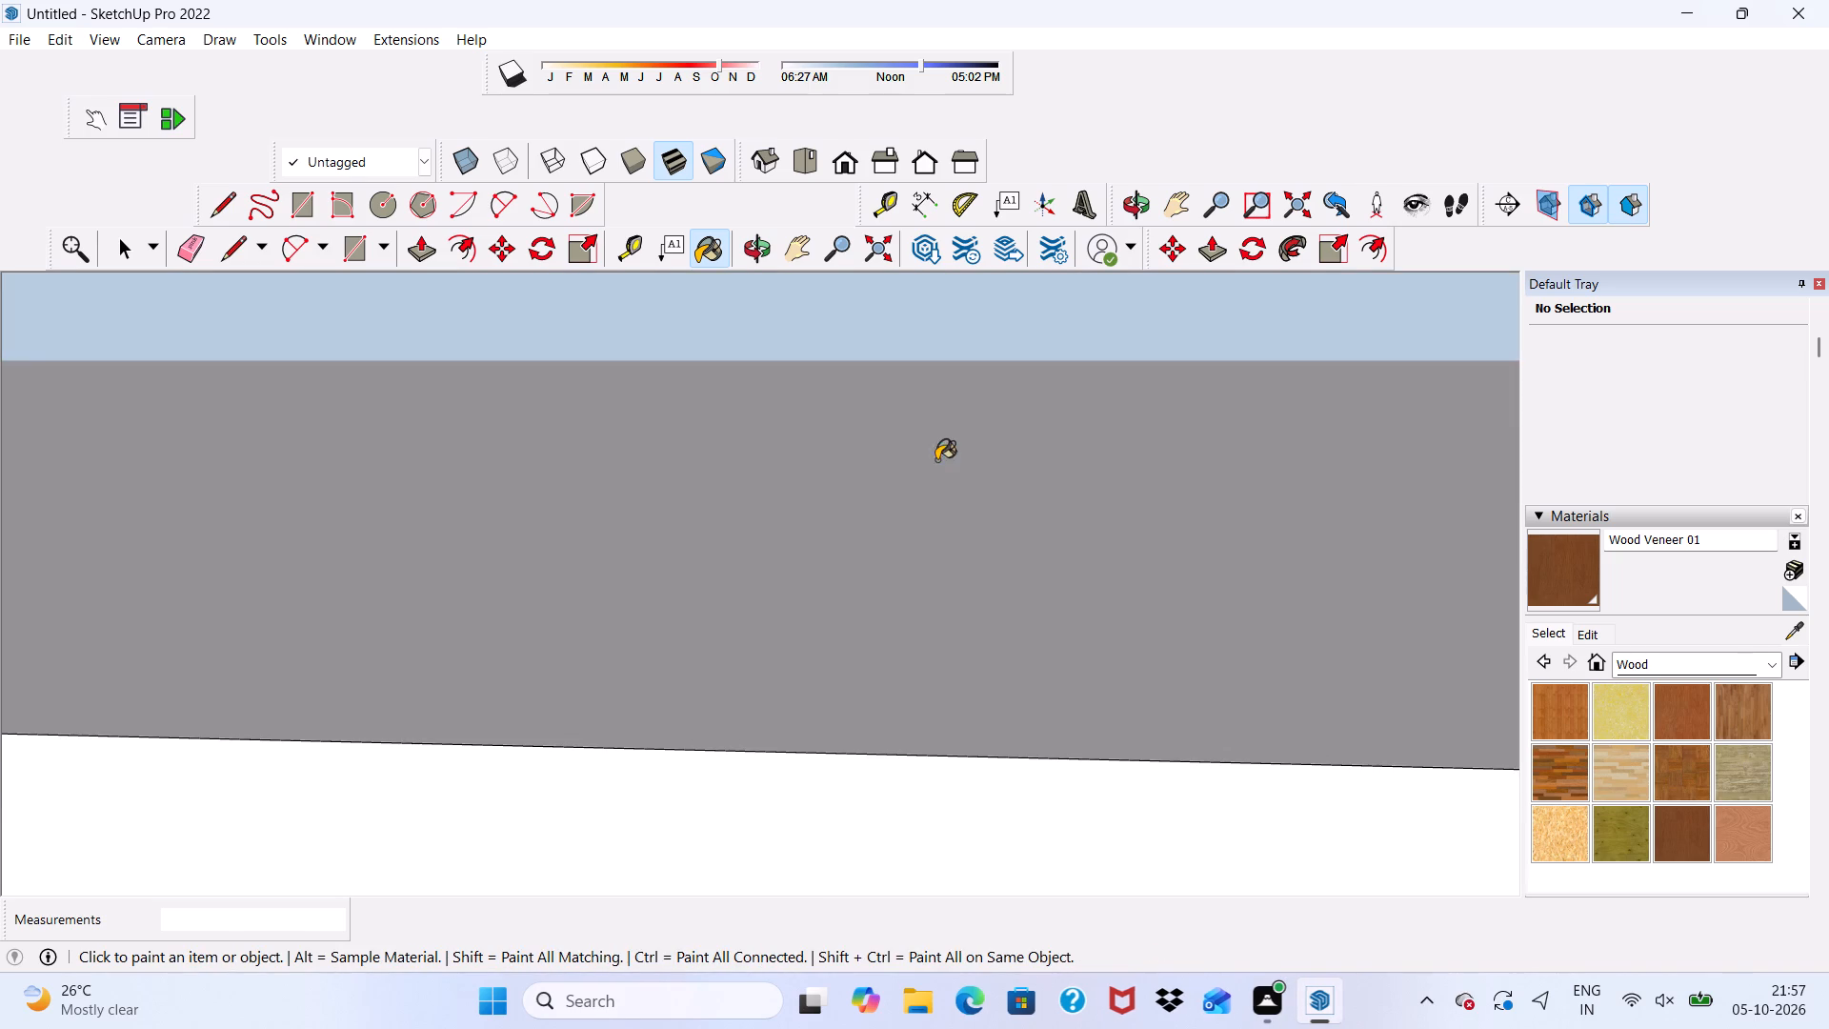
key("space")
Examine the whole facade from the front, from above and from ground level to judge the colours against the unpainted window slats.
left_click(836, 159)
scroll(841, 240, "down", 8)
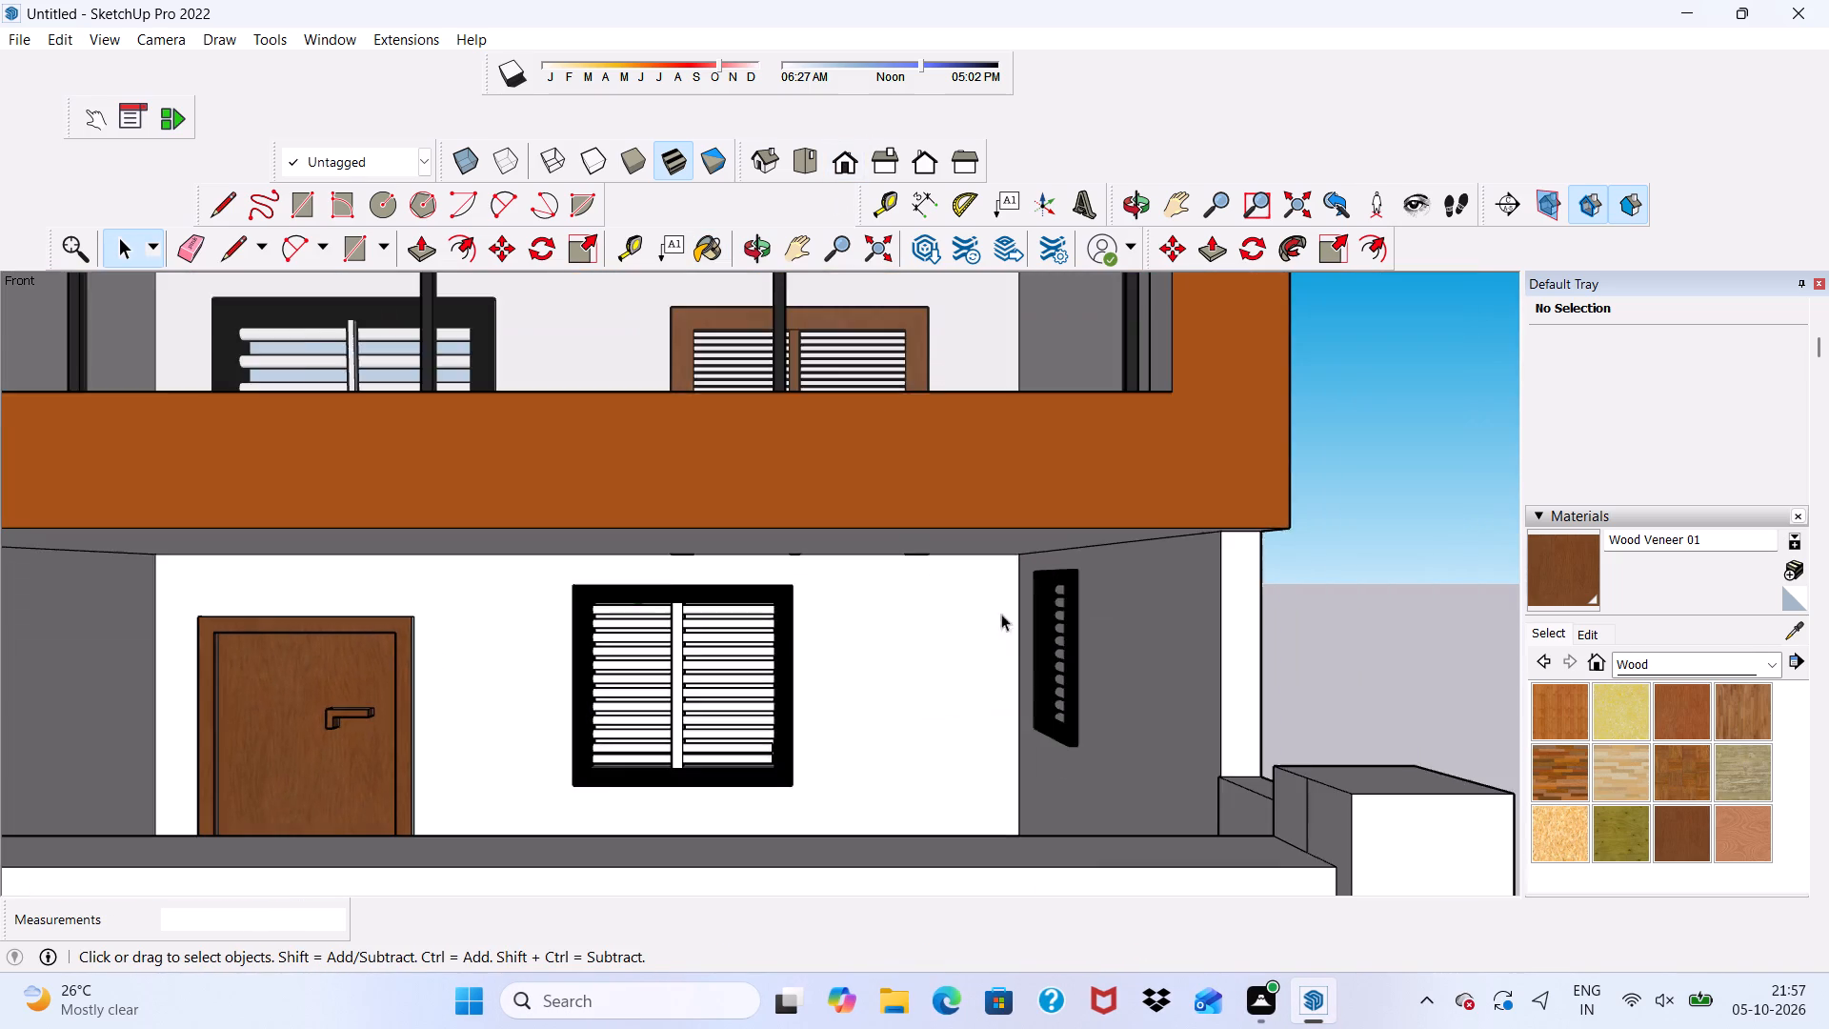
scroll(1001, 614, "down", 7)
scroll(1306, 676, "up", 3)
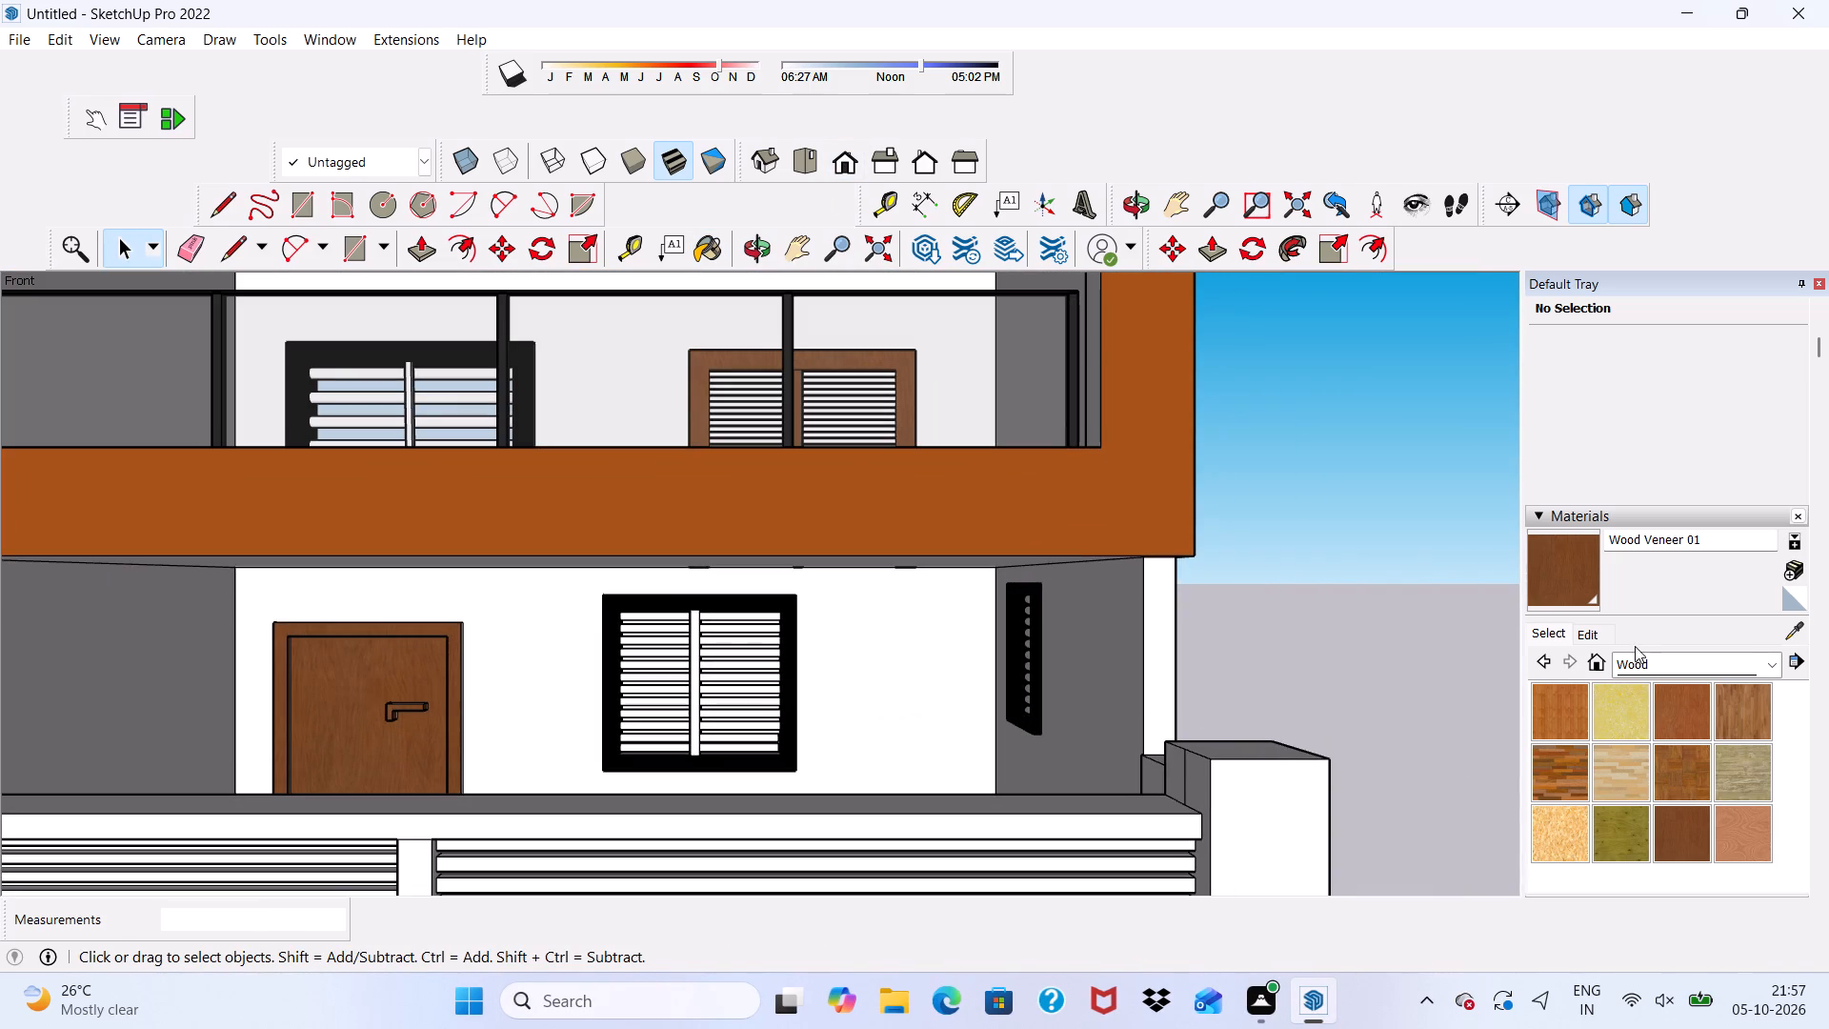
scroll(45, 172, "up", 2)
scroll(0, 44, "down", 2)
scroll(162, 40, "down", 3)
scroll(209, 120, "down", 3)
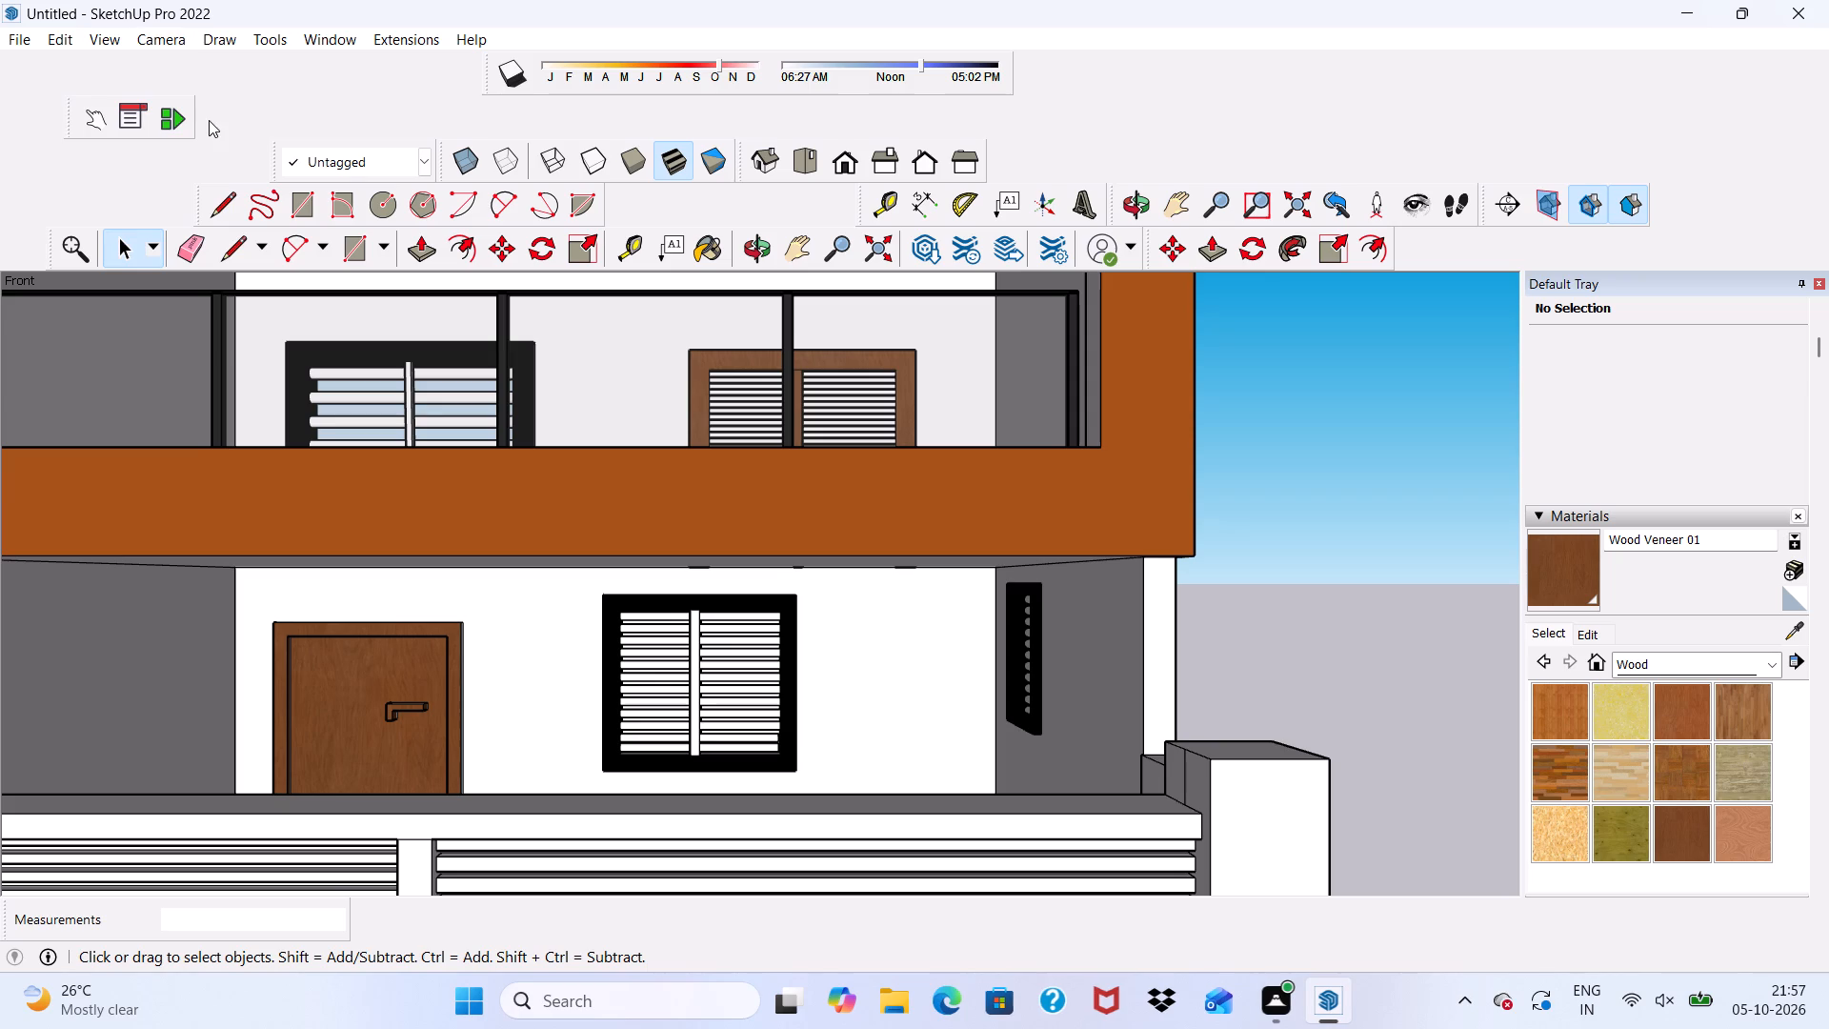
scroll(209, 120, "down", 11)
scroll(0, 0, "down", 5)
scroll(0, 457, "down", 8)
scroll(939, 665, "down", 2)
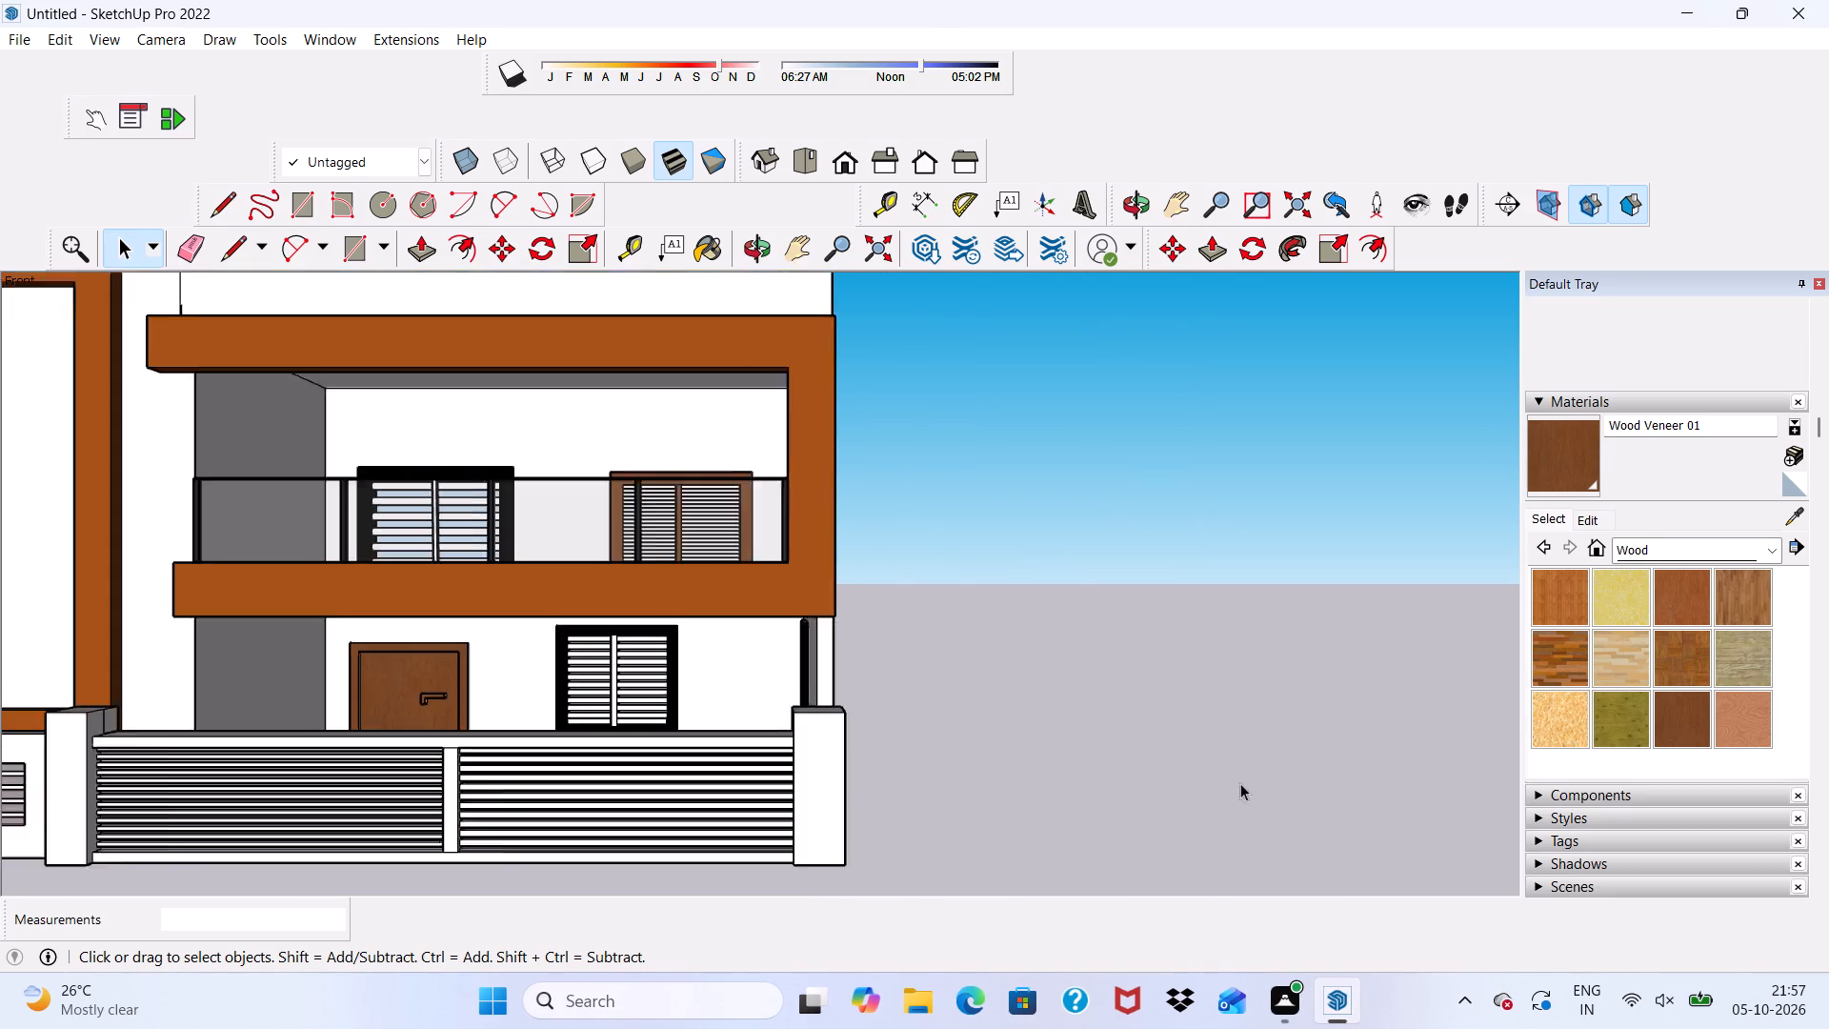
scroll(1240, 783, "down", 6)
middle_click_drag(734, 699, 897, 807)
middle_click(897, 807)
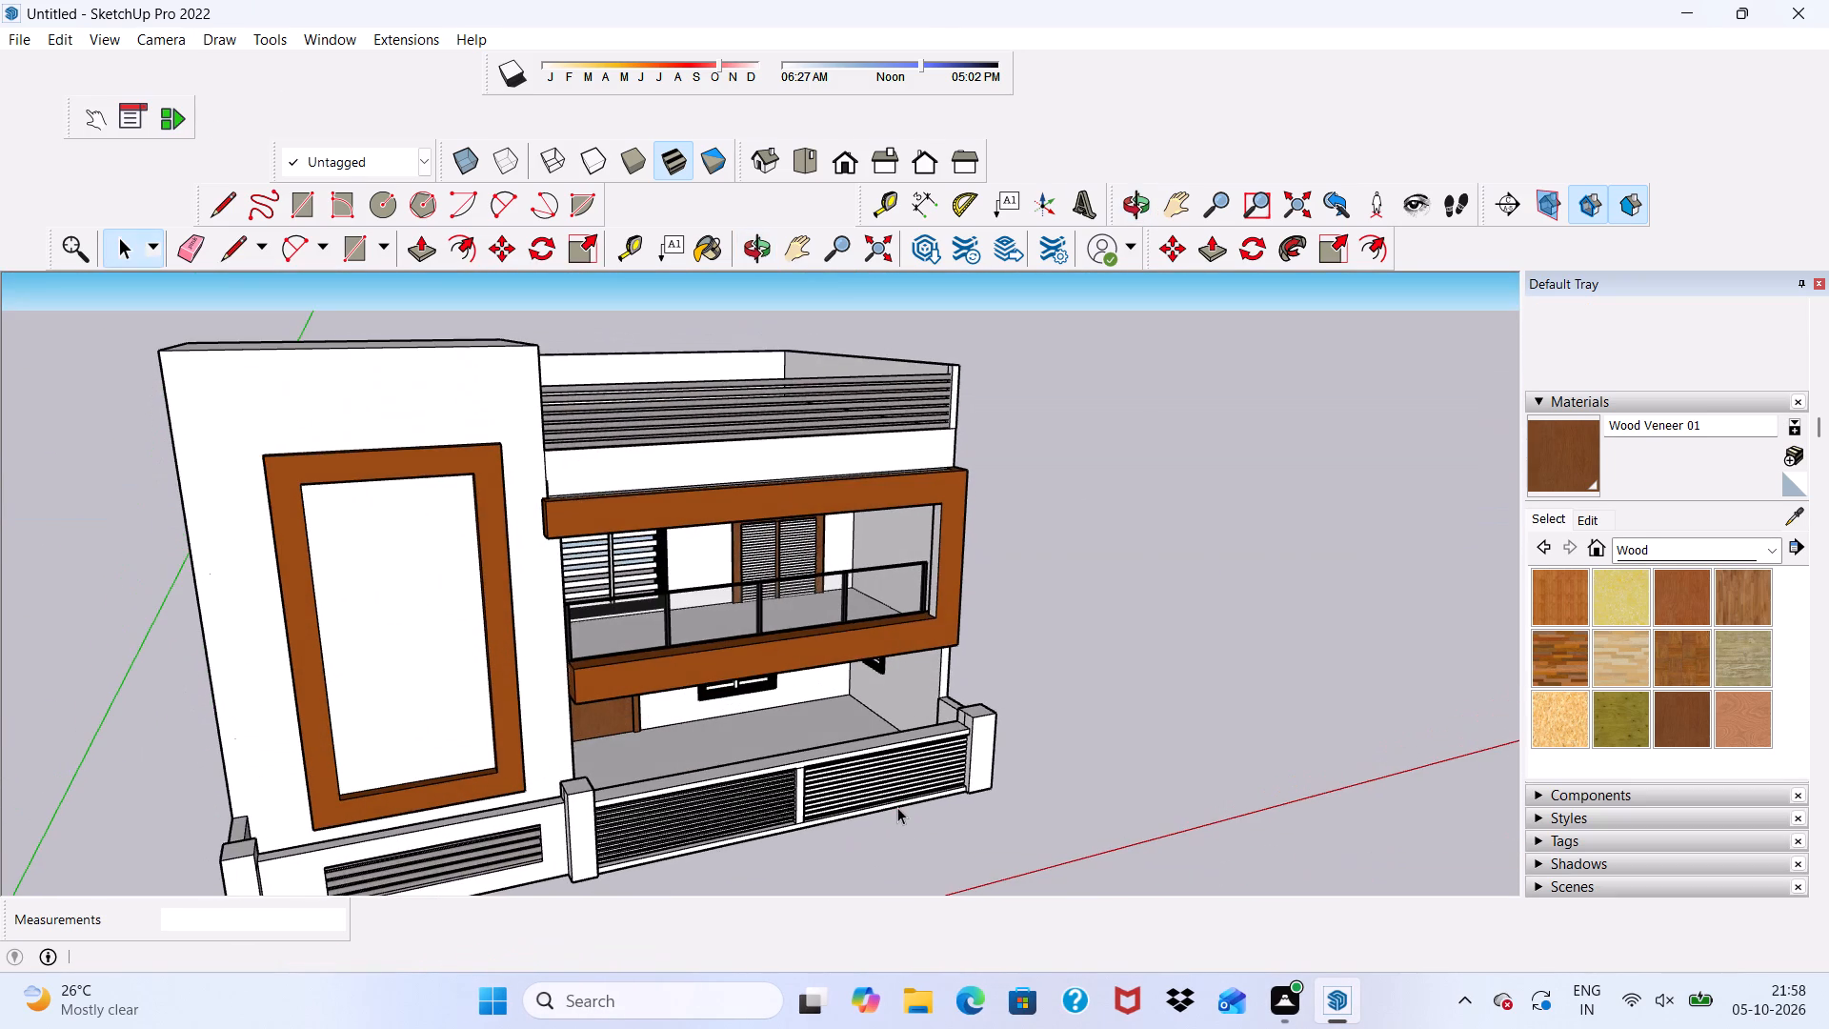
scroll(897, 807, "up", 1)
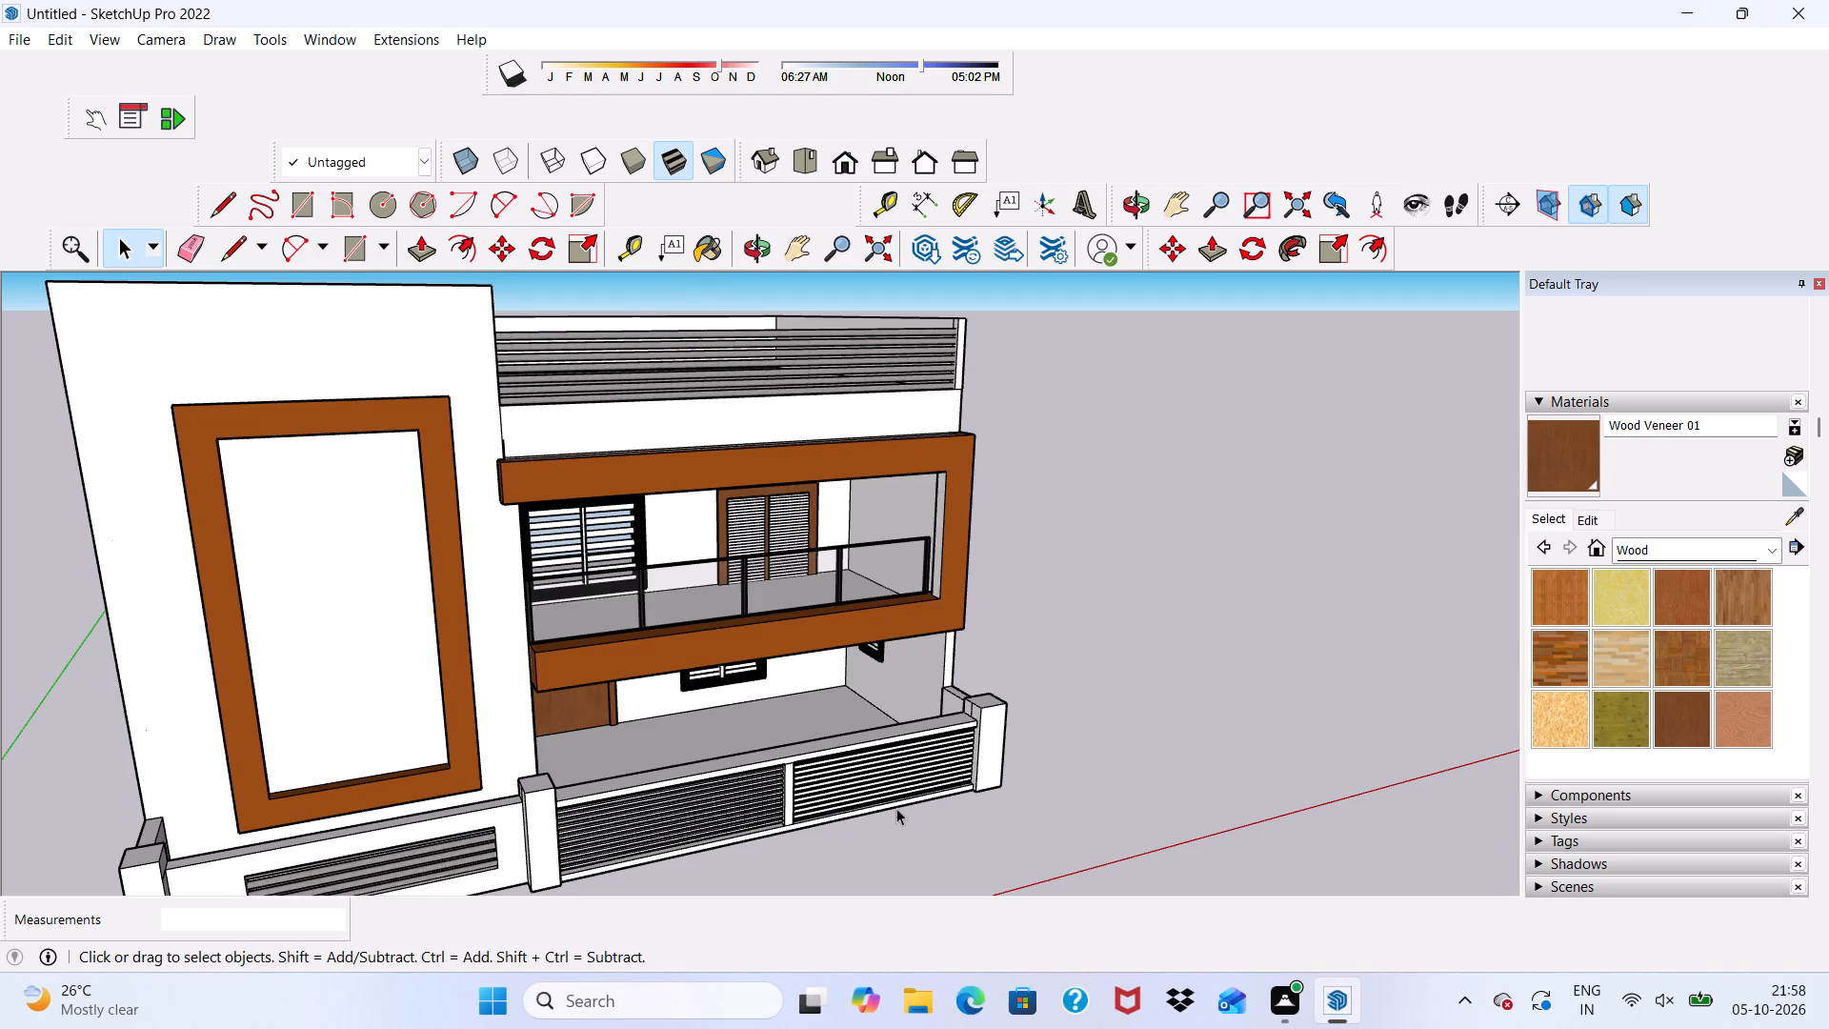
scroll(896, 809, "up", 1)
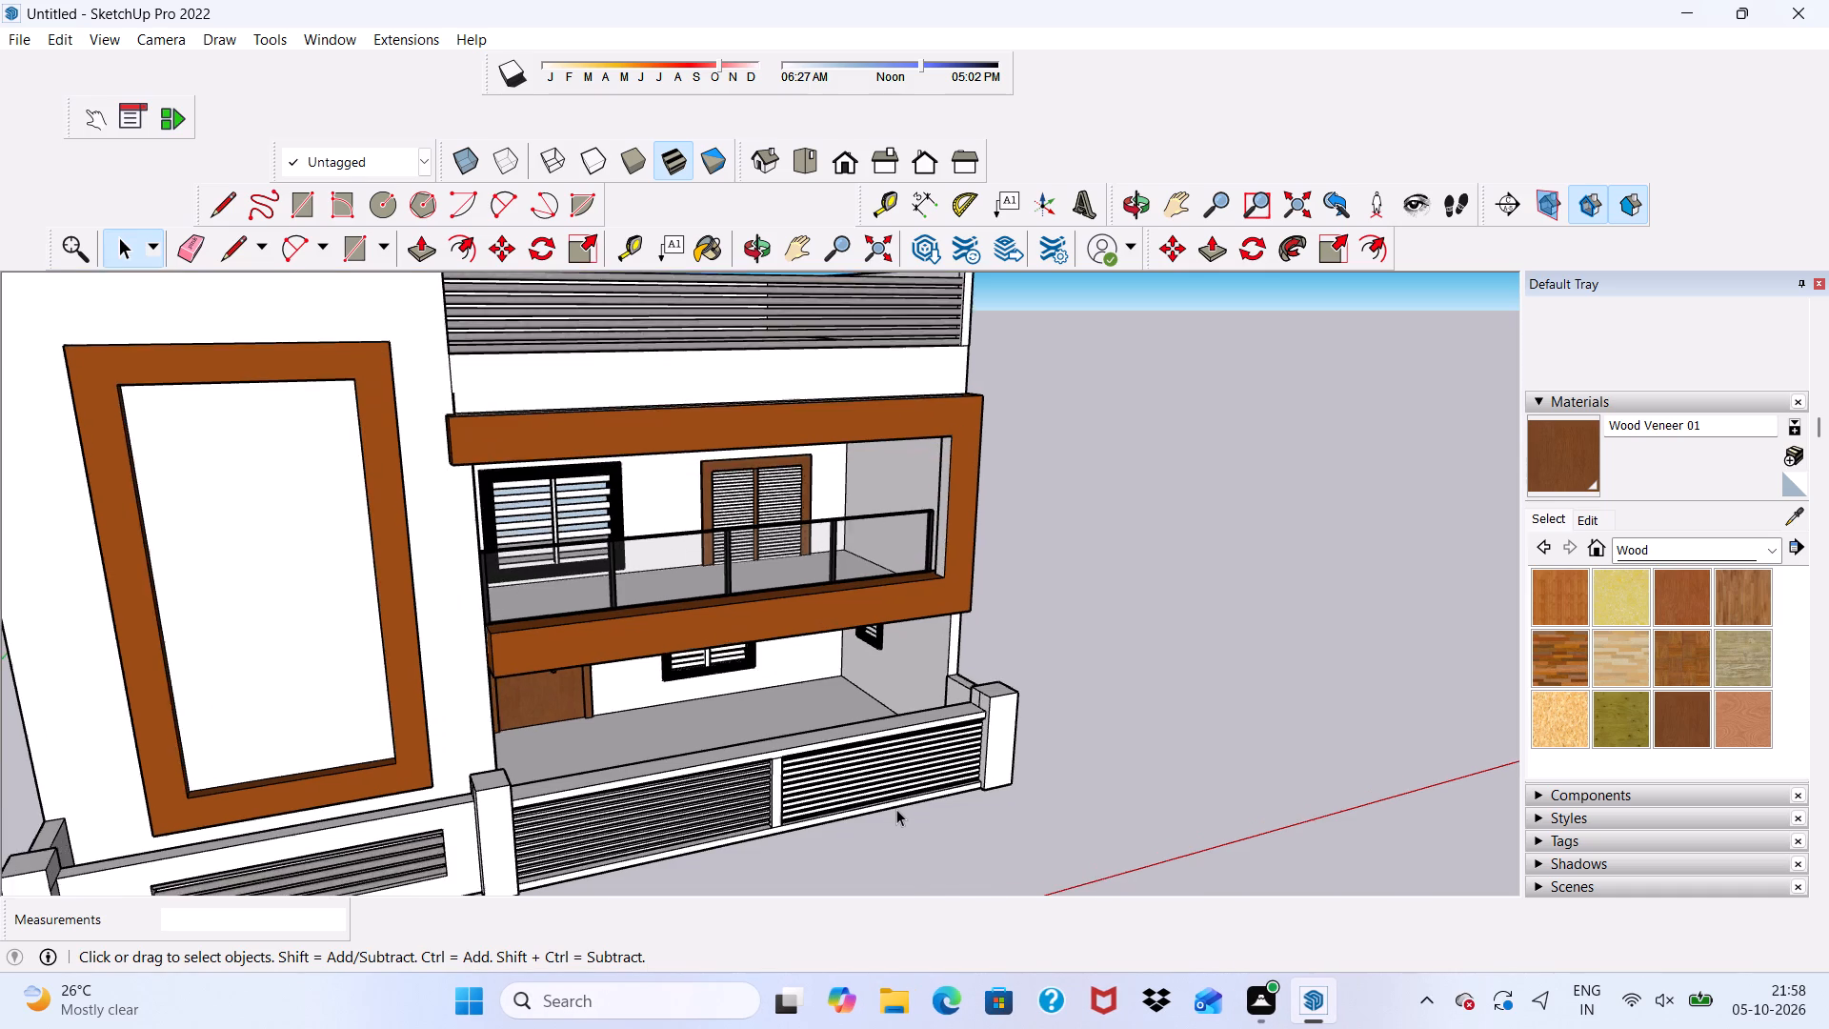
scroll(896, 810, "down", 5)
scroll(497, 859, "down", 2)
scroll(633, 826, "up", 5)
scroll(500, 704, "down", 1)
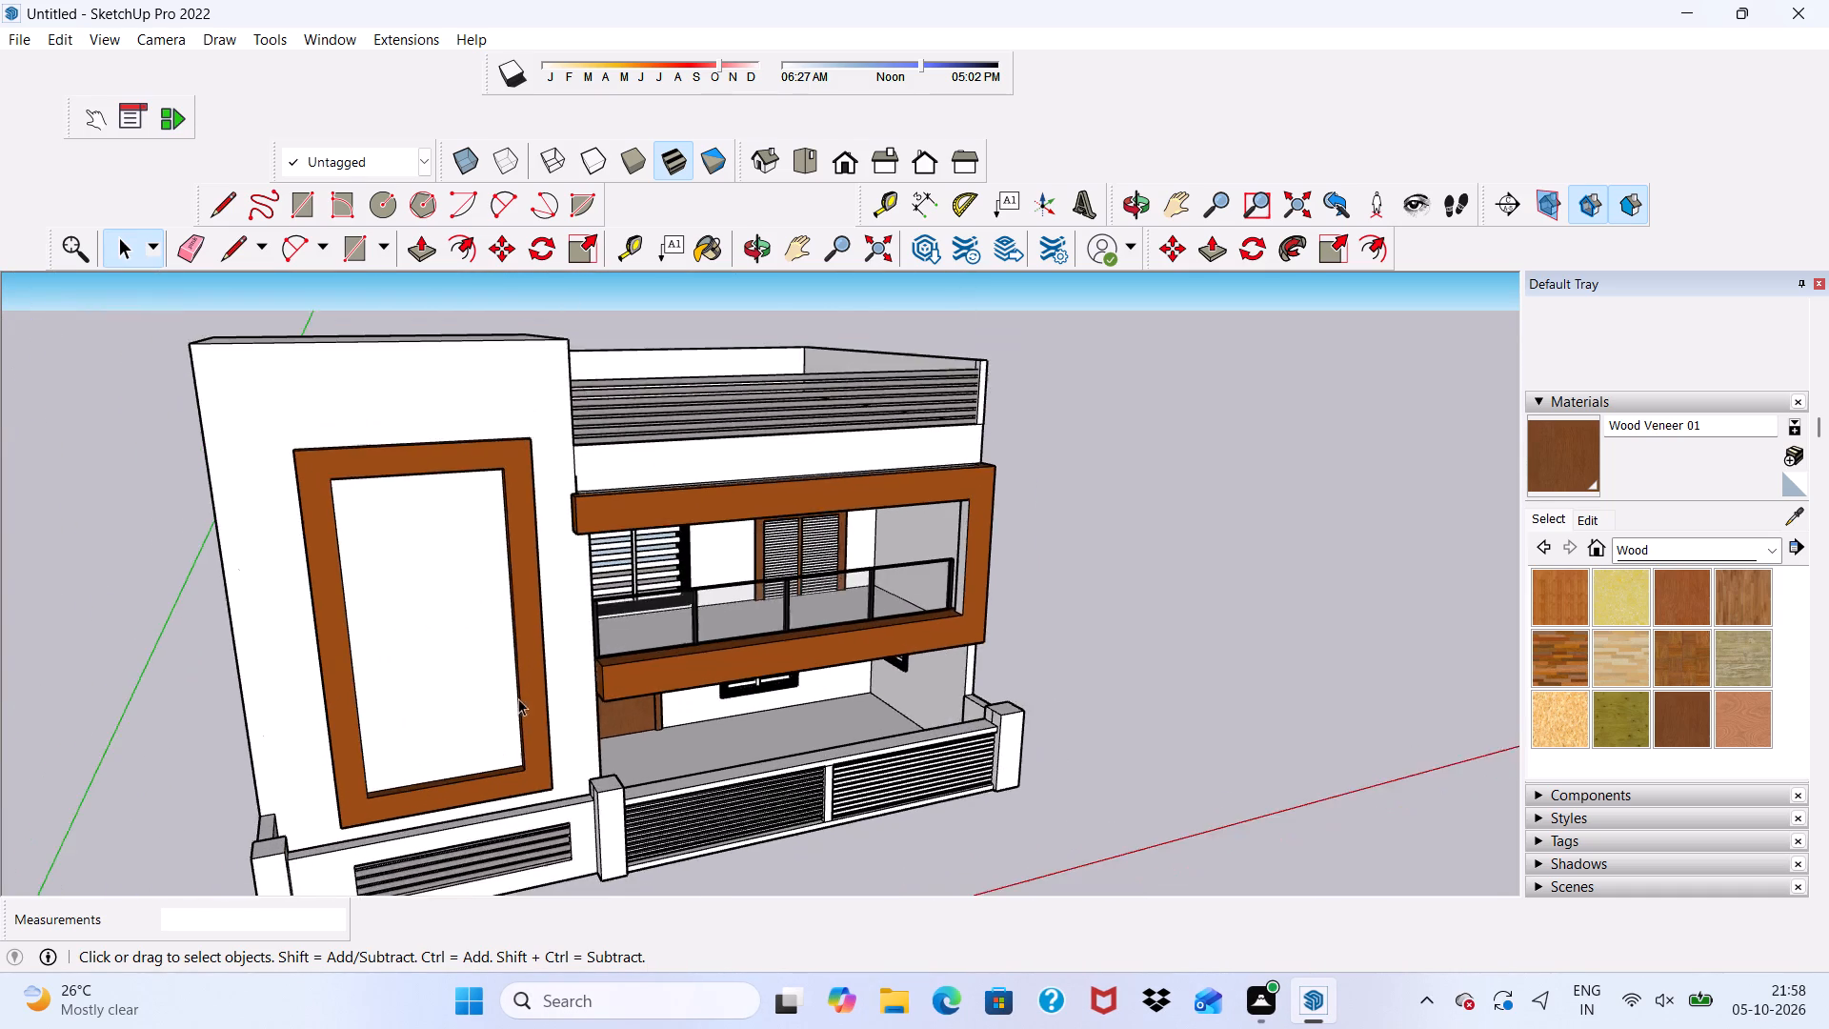
middle_click_drag(520, 697, 212, 748)
scroll(470, 800, "up", 4)
middle_click_drag(490, 690, 494, 487)
scroll(490, 690, "down", 1)
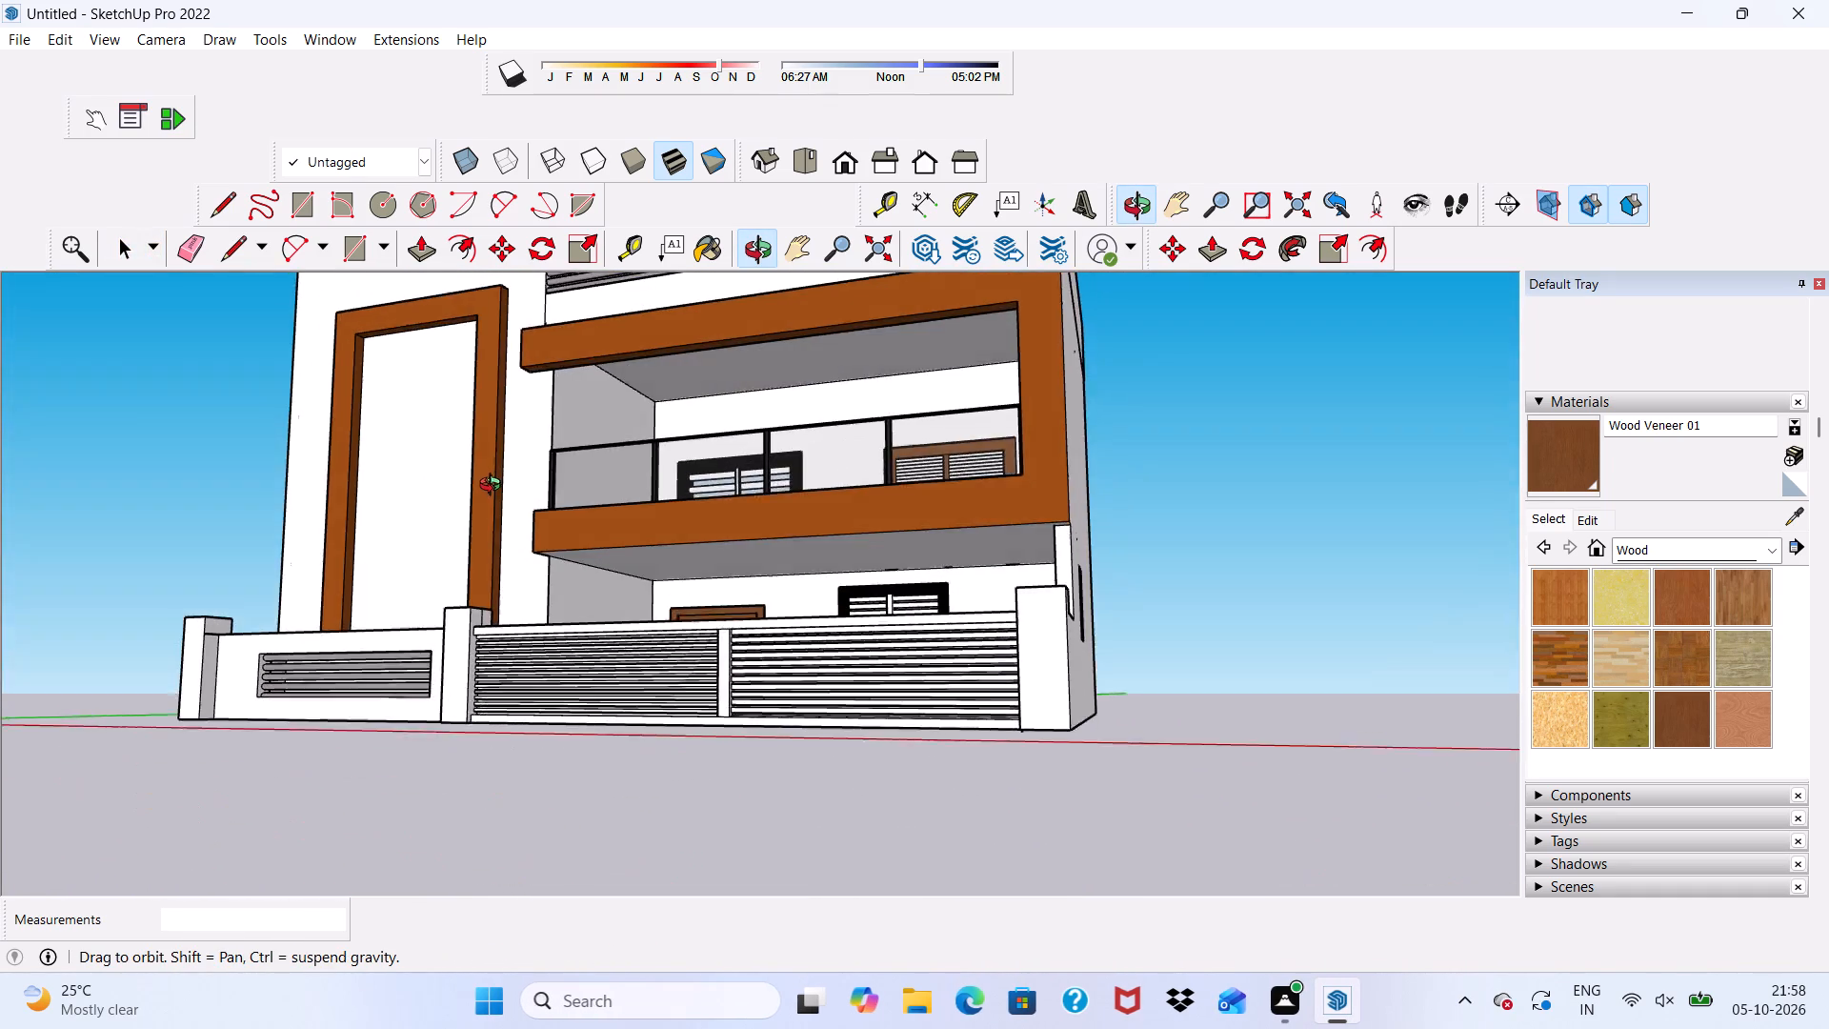
middle_click_drag(494, 487, 647, 491)
scroll(1717, 579, "up", 1)
scroll(1815, 517, "up", 1)
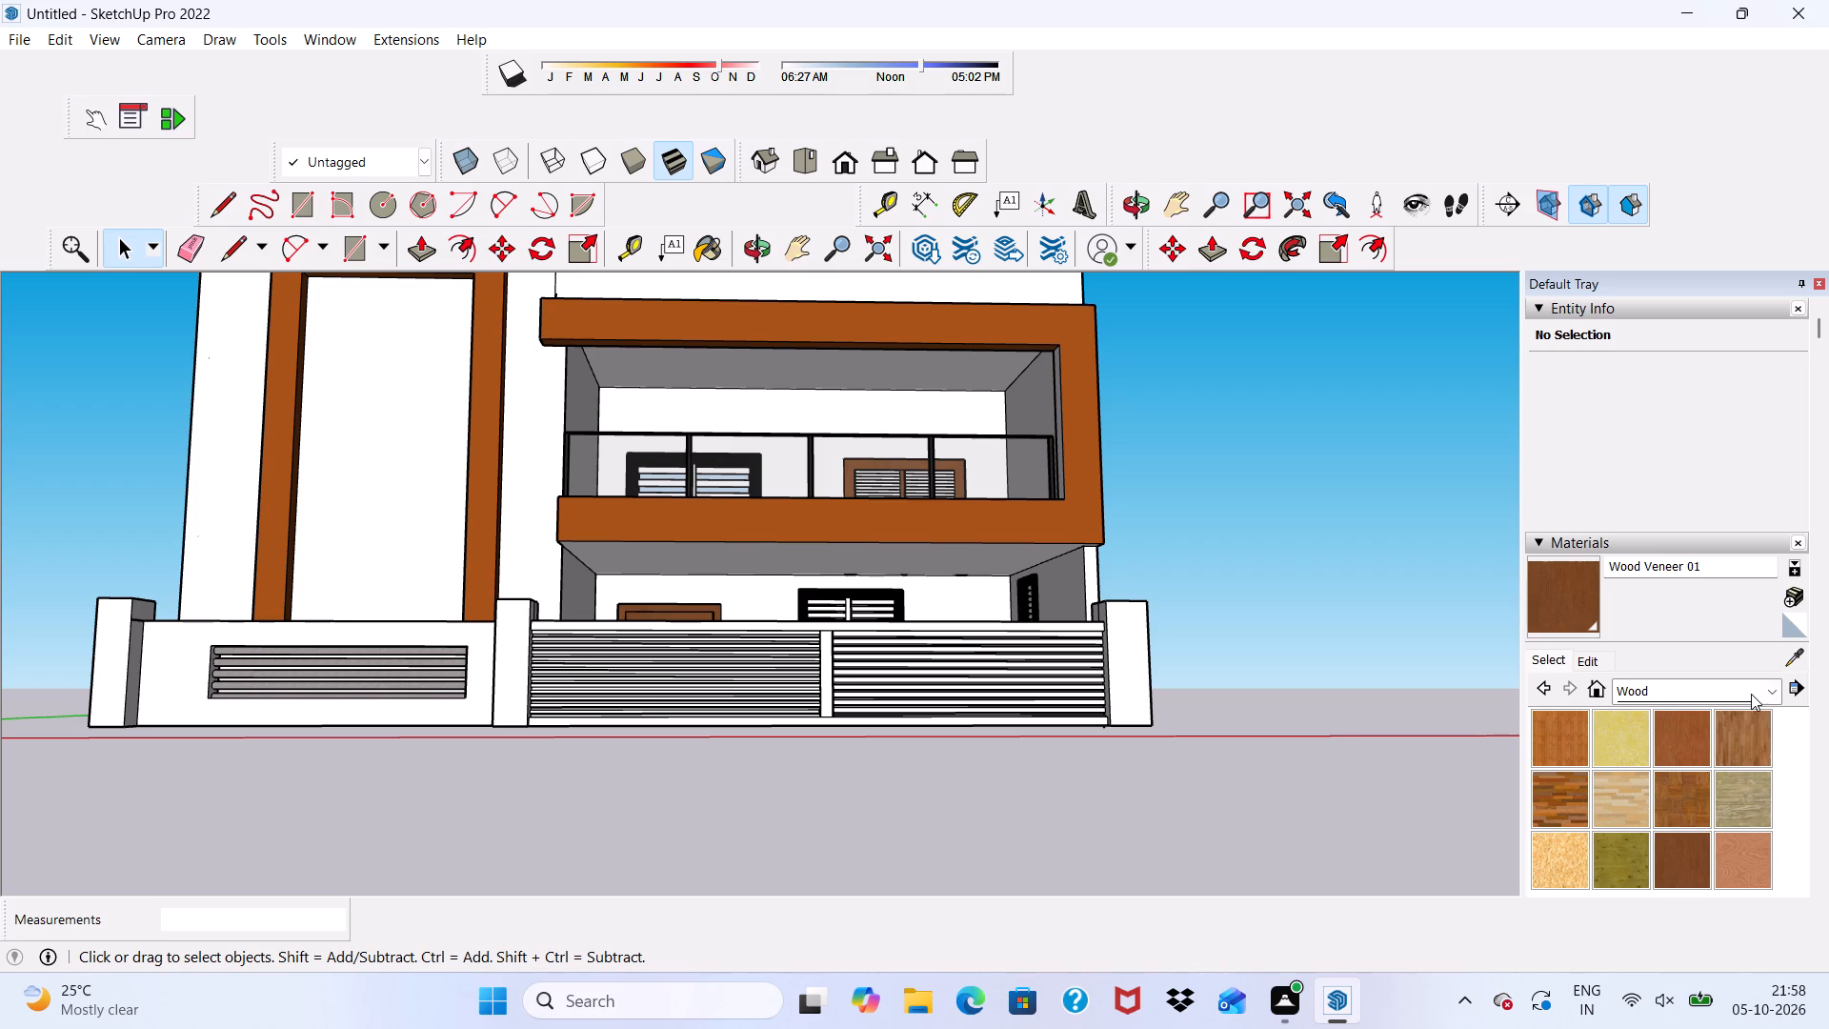
Paint the top three slat rows of the ground-floor front window with Wood Lumber ButtJoined.
left_click(1739, 802)
scroll(1352, 806, "up", 6)
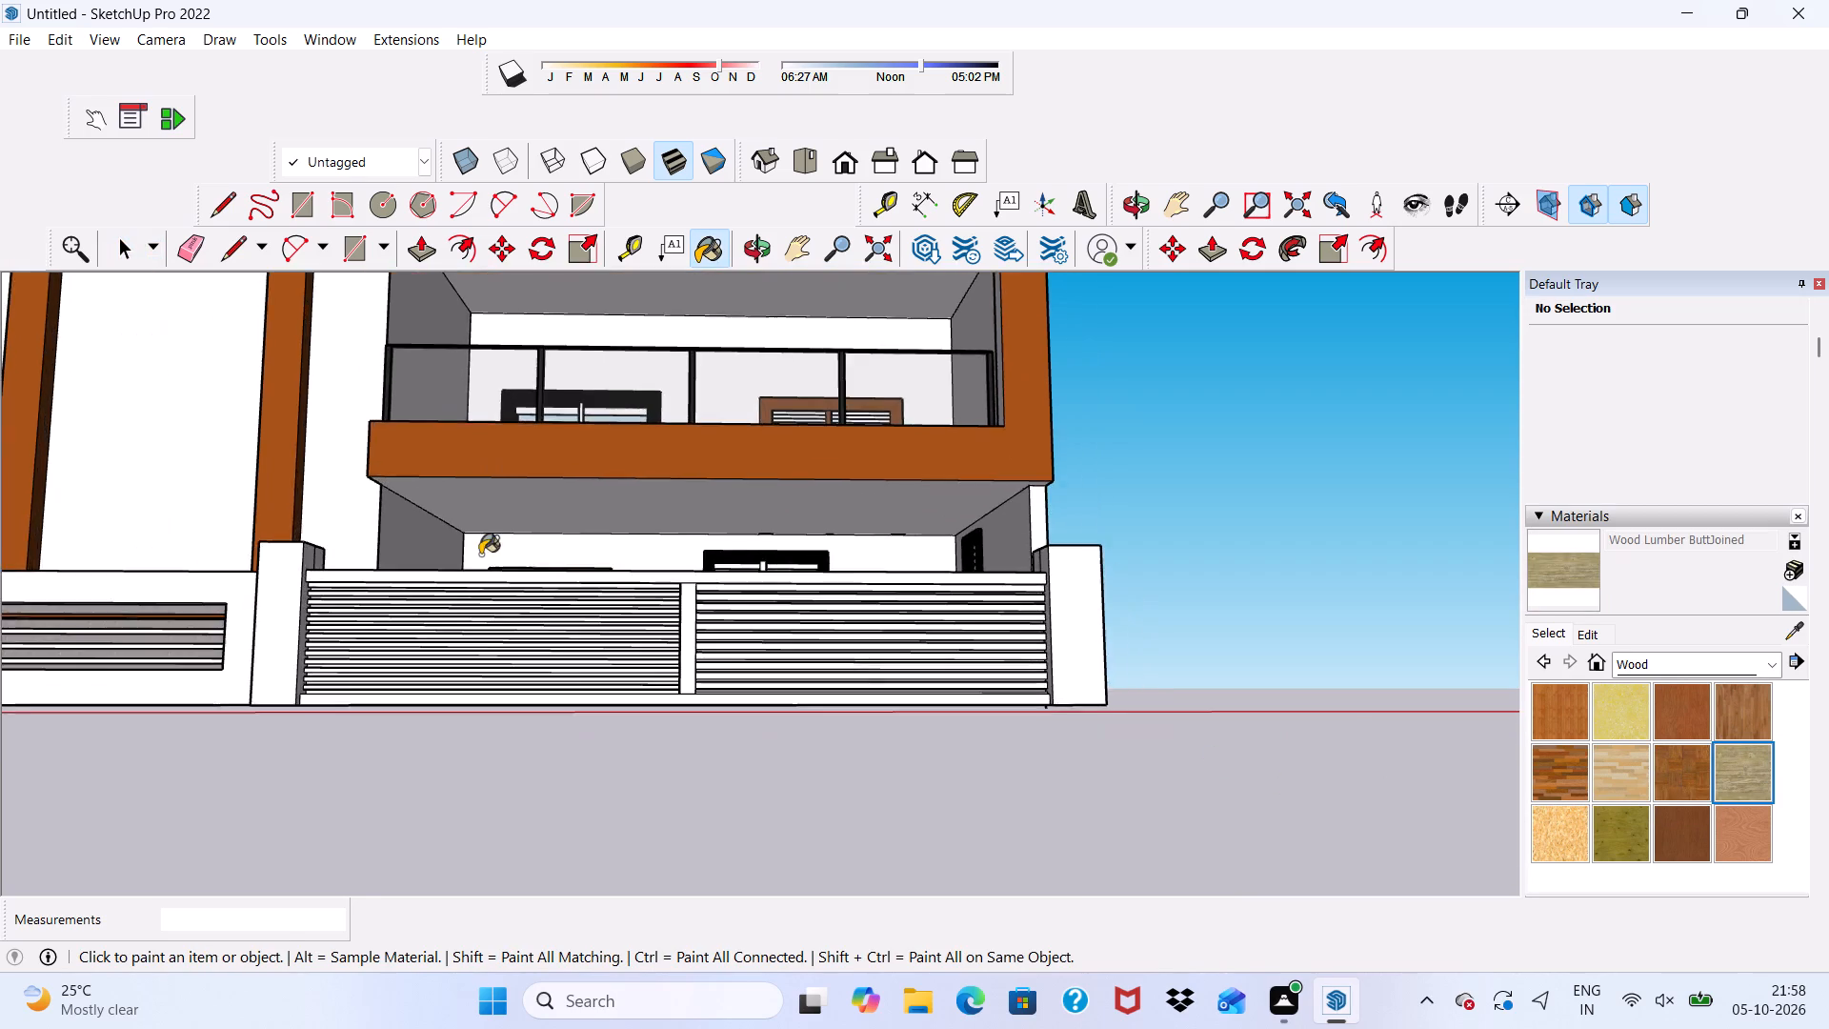
scroll(480, 555, "up", 18)
left_click(1111, 619)
scroll(1098, 656, "up", 2)
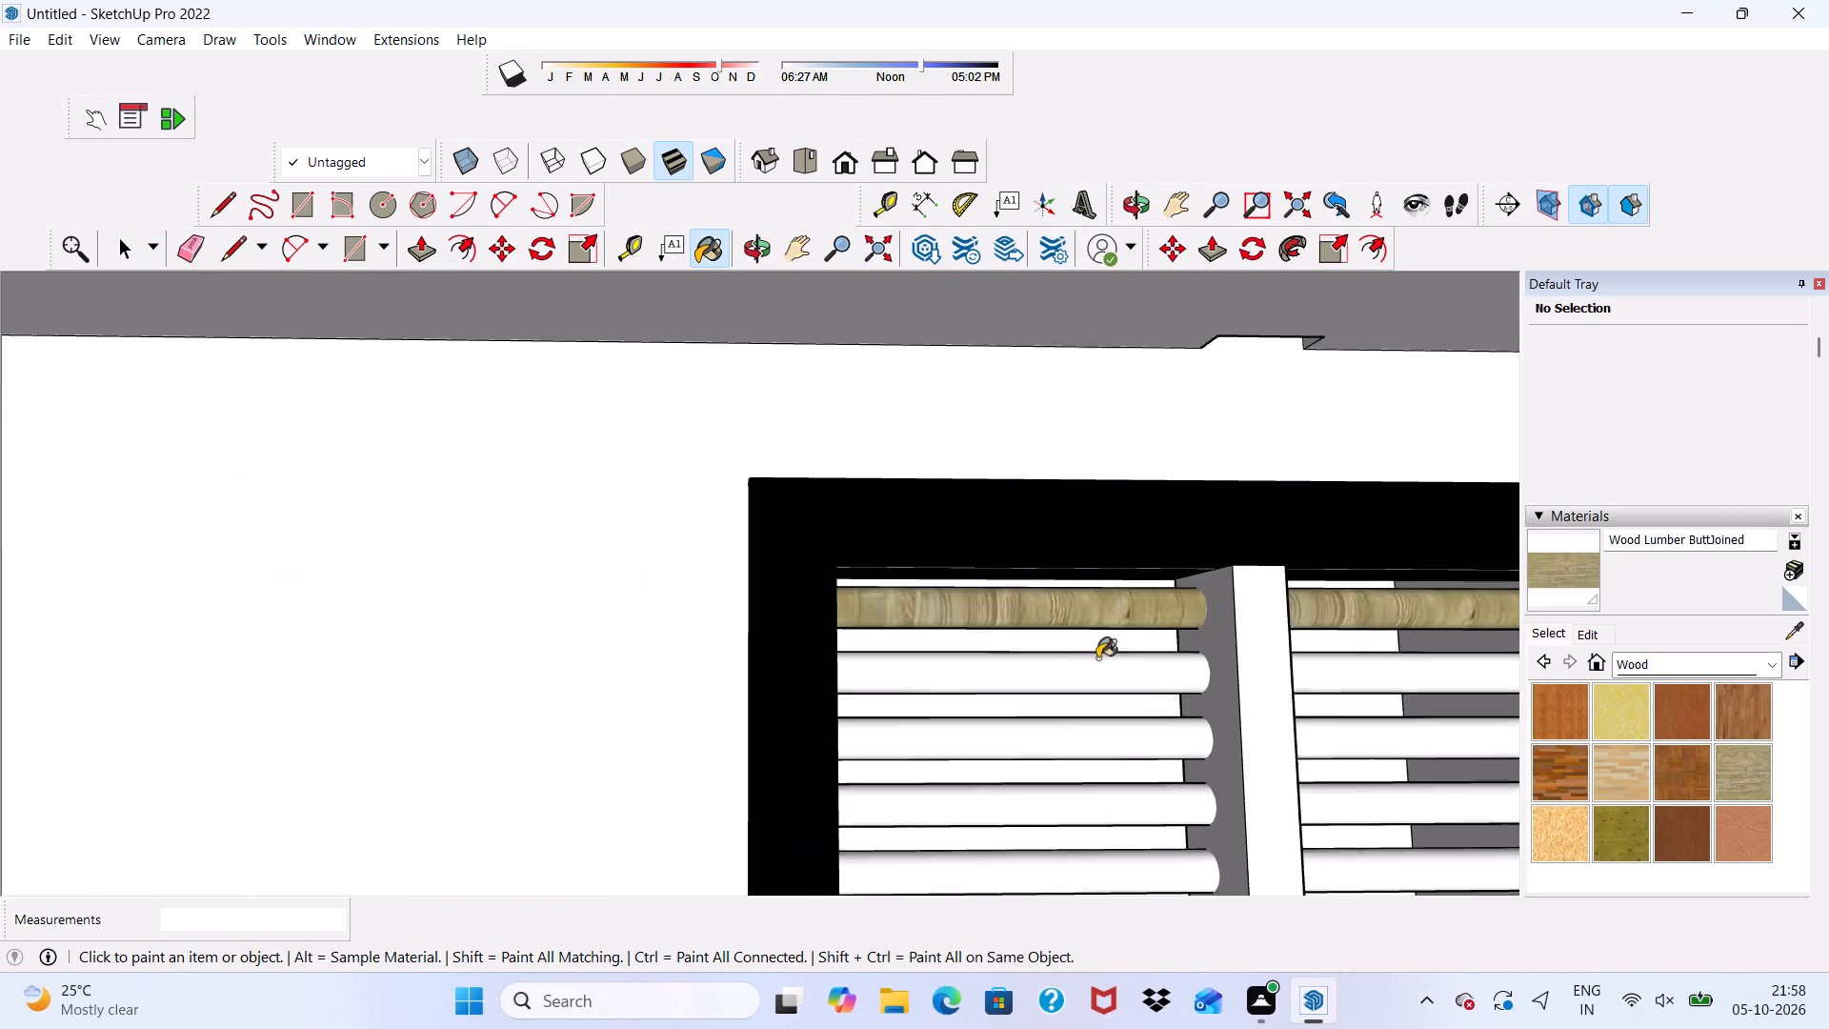
scroll(1097, 658, "up", 2)
left_click(1087, 671)
left_click(1075, 755)
scroll(649, 590, "down", 6)
scroll(600, 481, "up", 1)
scroll(600, 481, "down", 4)
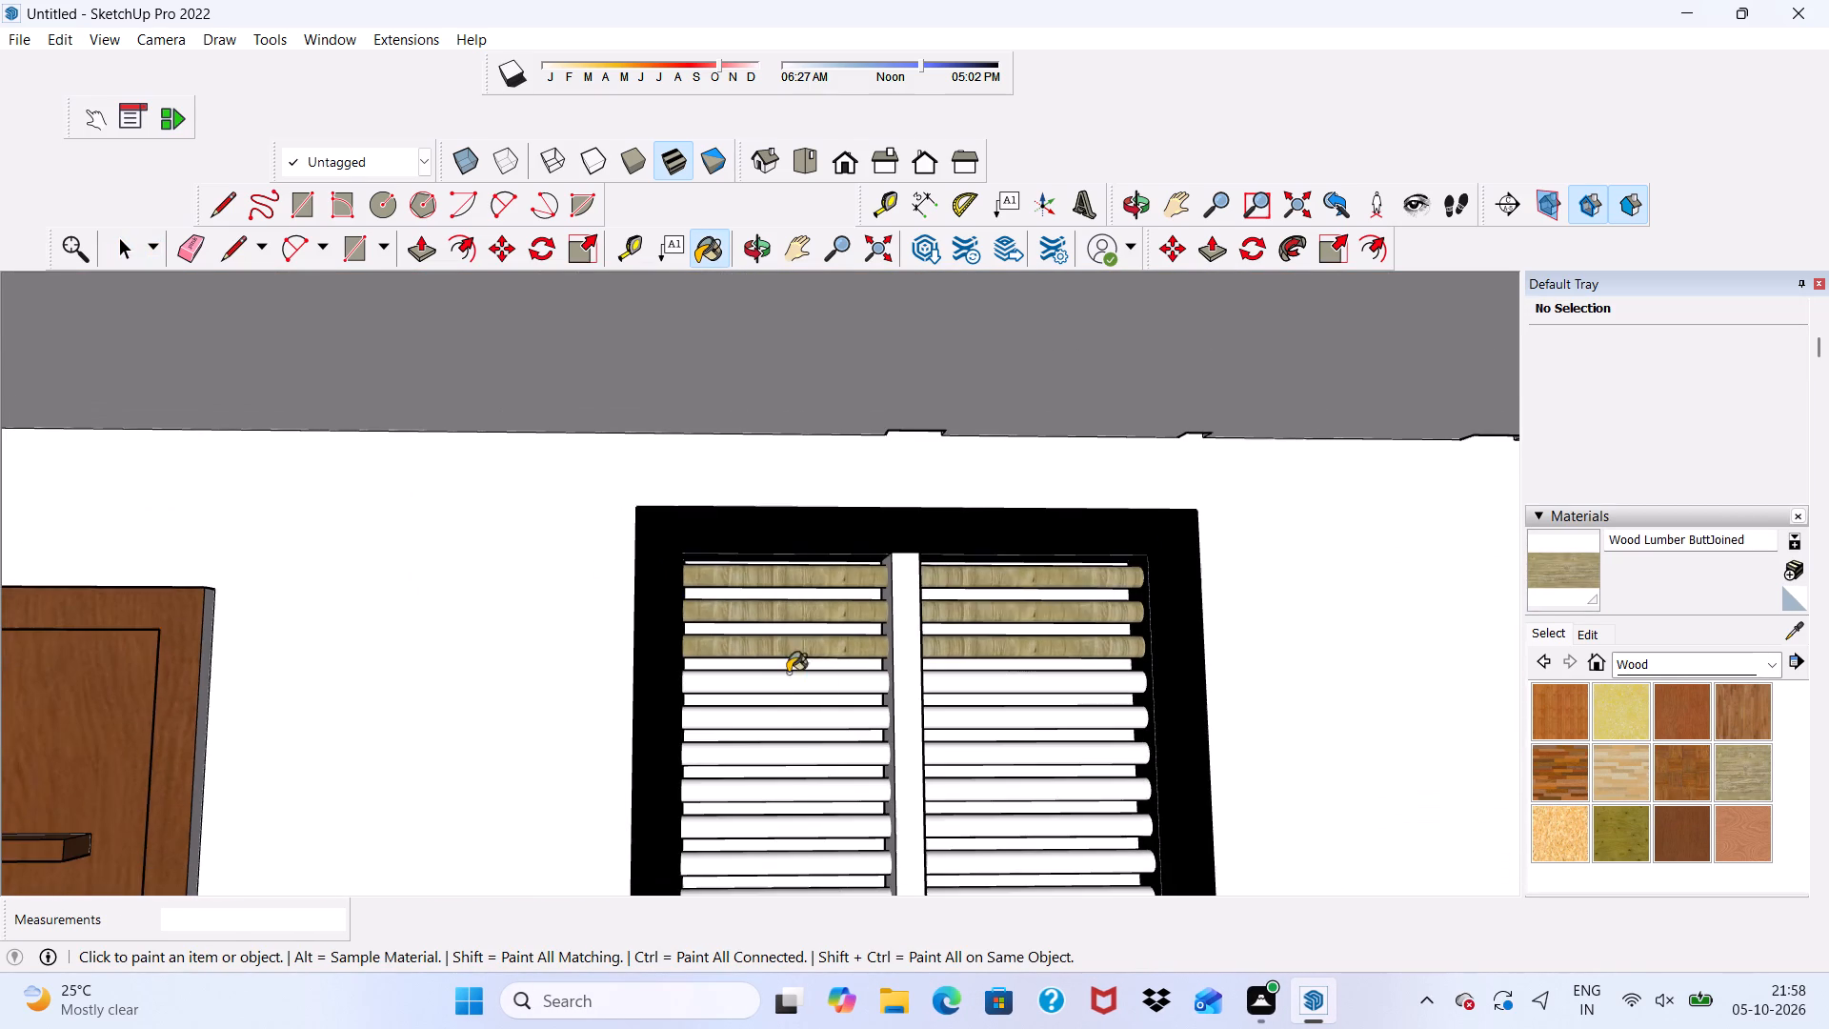
Paint the next five slat rows of the ground-floor front window with Wood Lumber ButtJoined.
scroll(788, 673, "down", 1)
scroll(752, 711, "up", 5)
left_click(730, 666)
left_click(746, 742)
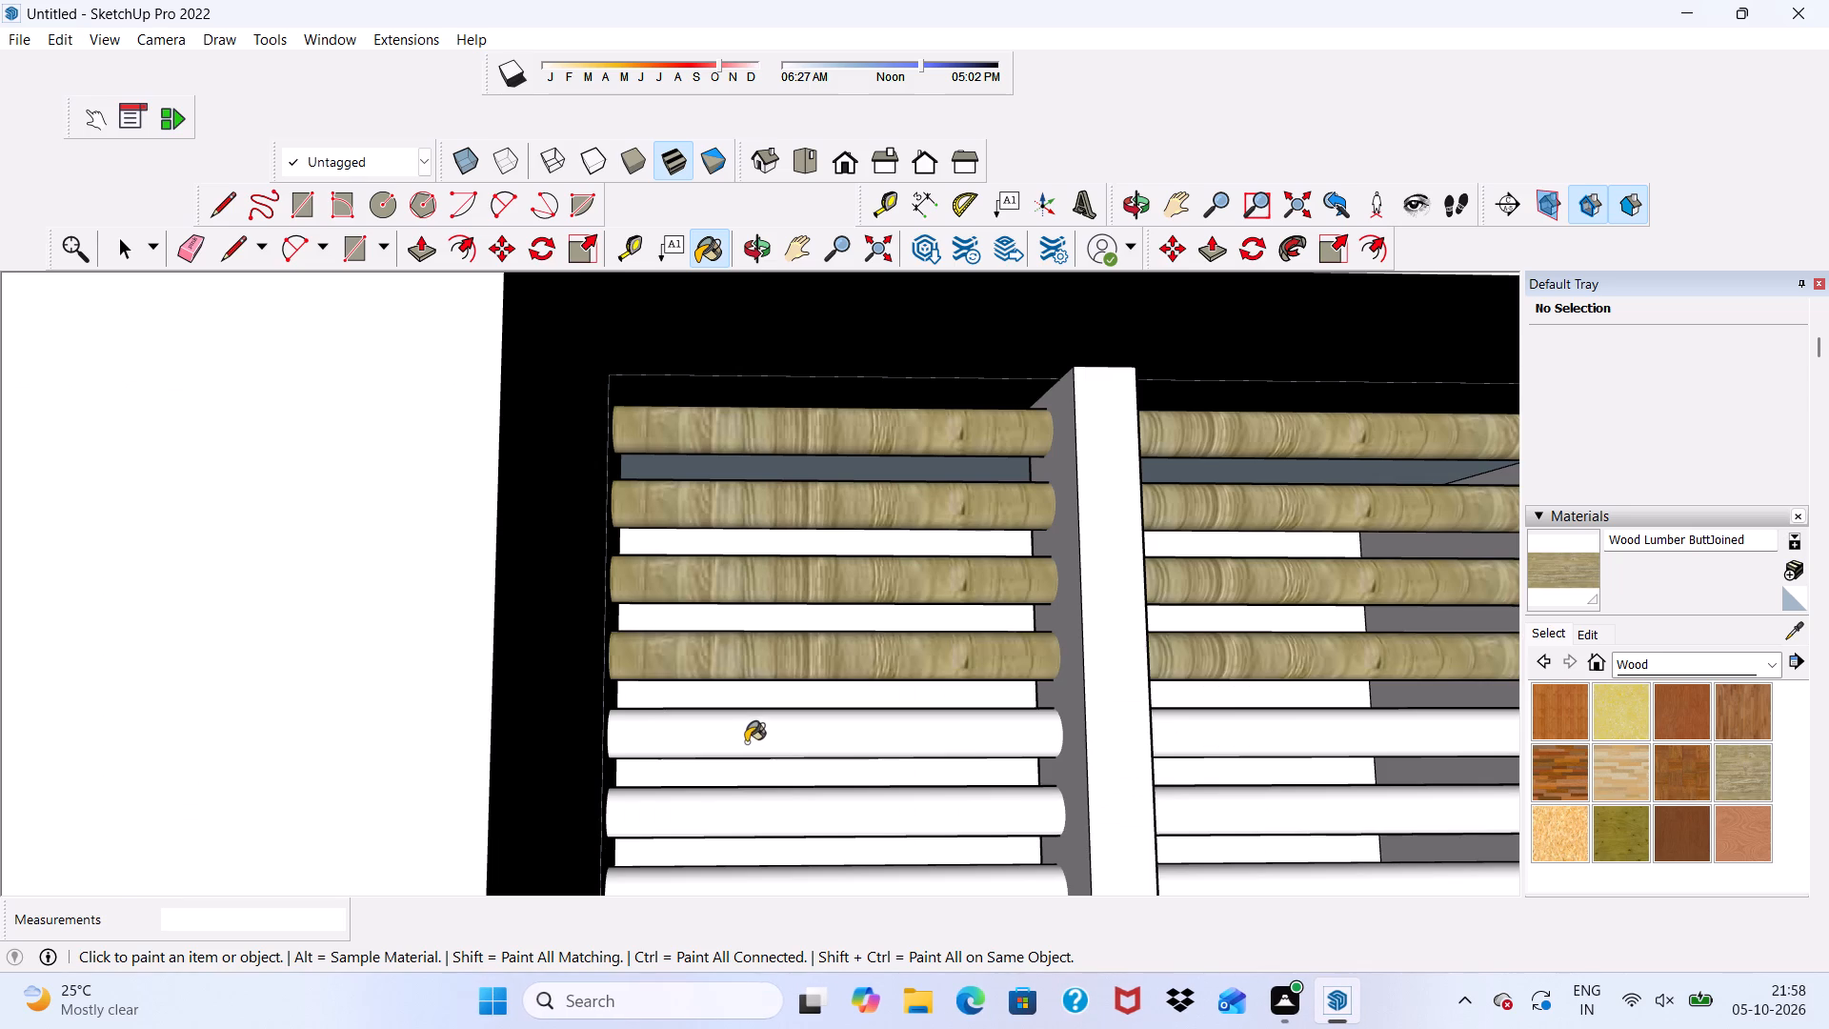
left_click(749, 806)
scroll(695, 764, "down", 9)
scroll(677, 578, "up", 1)
scroll(704, 615, "down", 1)
scroll(765, 796, "up", 4)
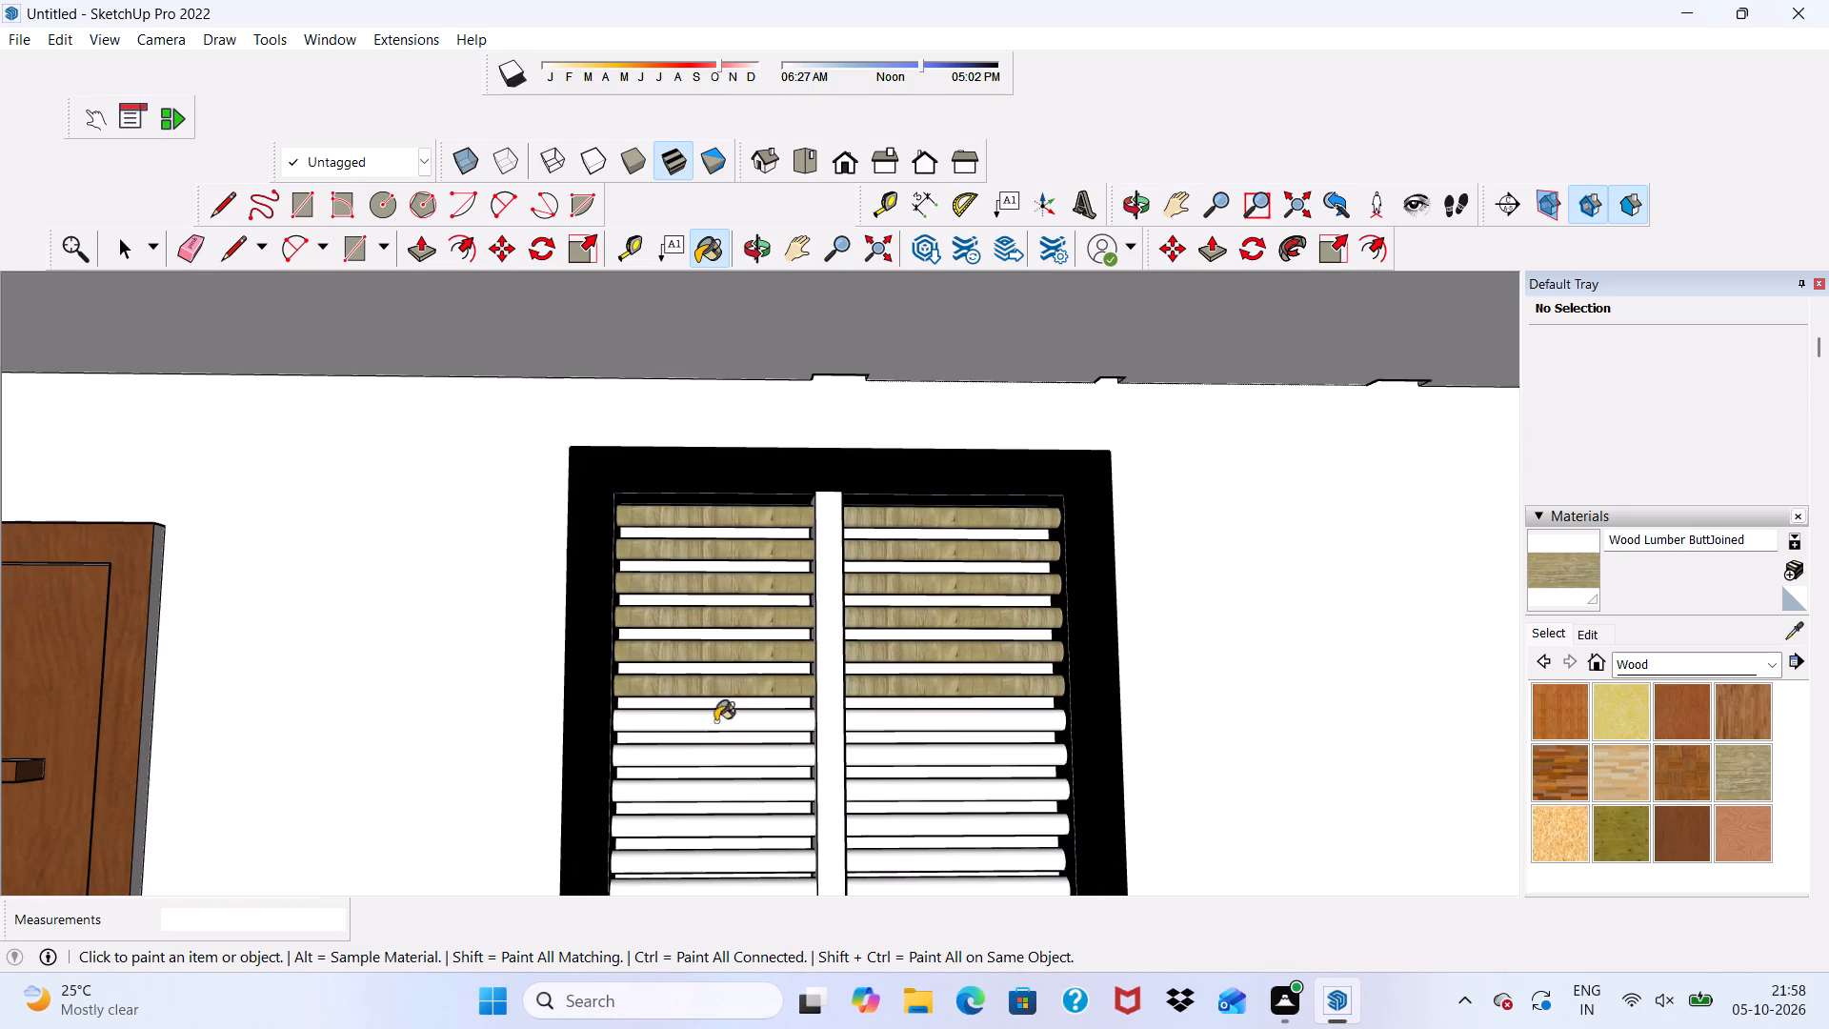
left_click(711, 715)
left_click(697, 777)
left_click(694, 757)
scroll(707, 736, "down", 4)
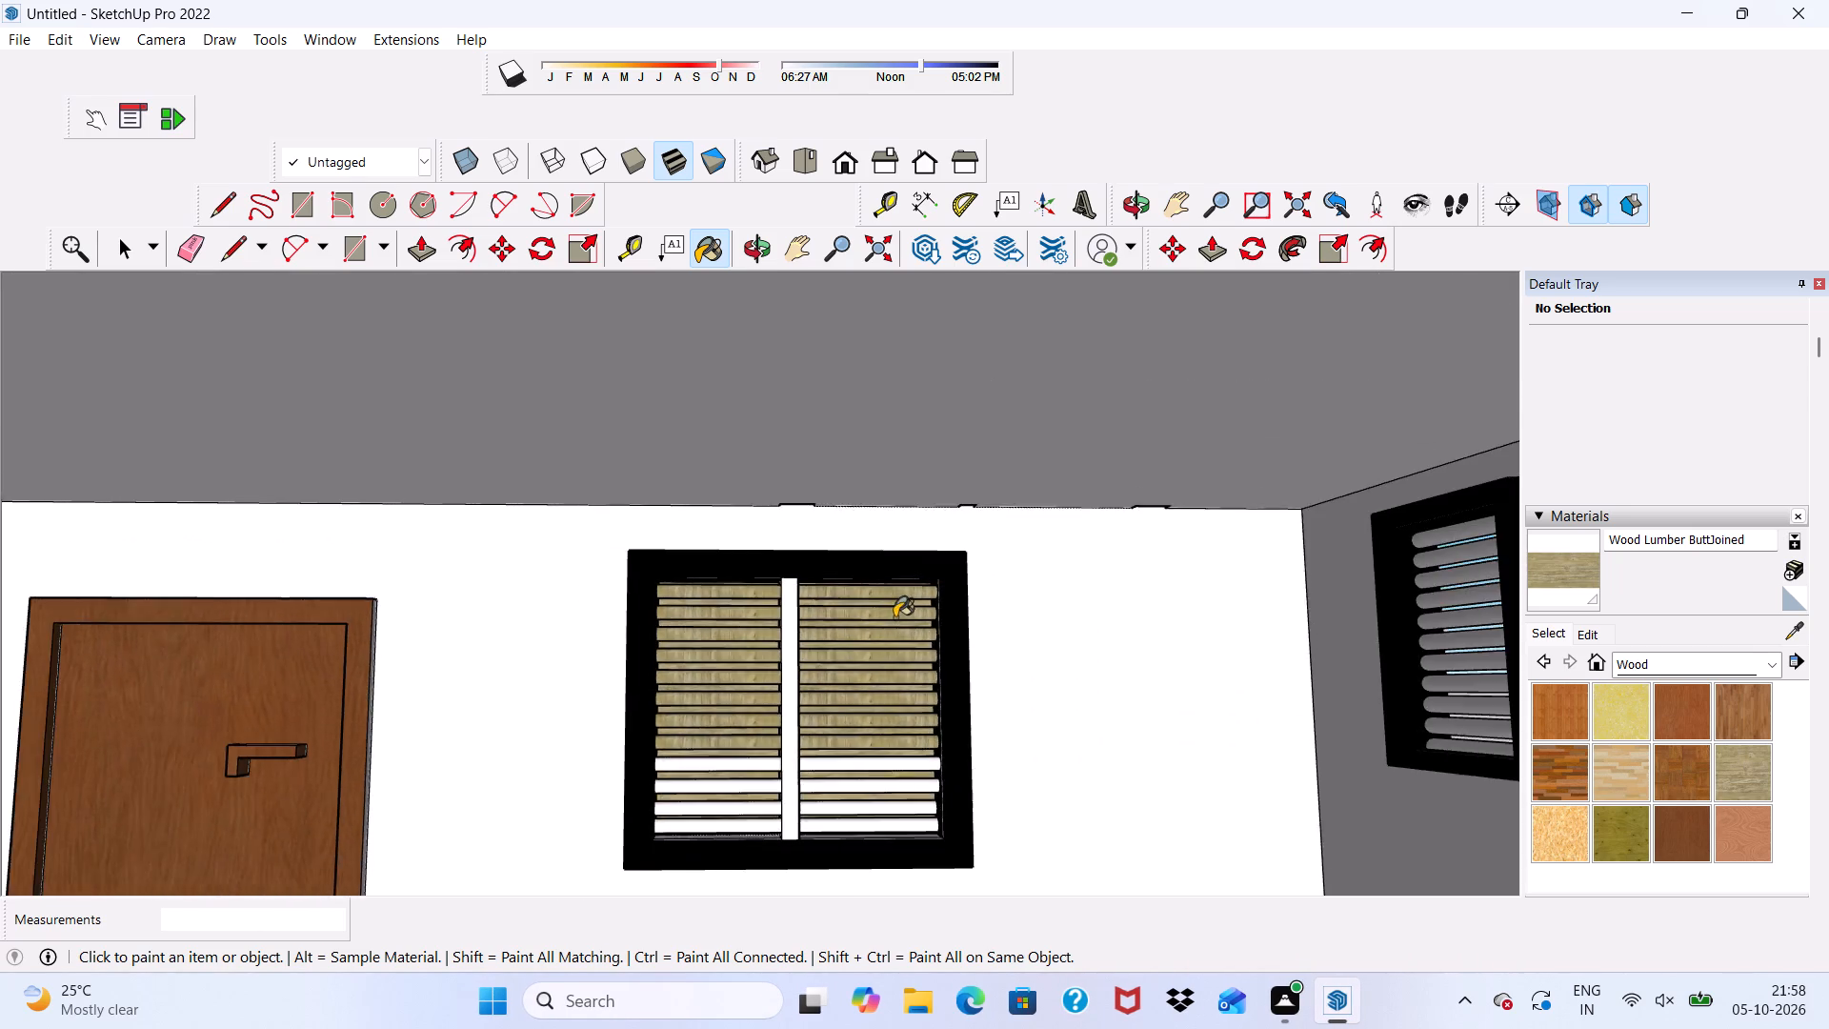
Paint the remaining four bottom slat rows of the ground-floor front window with Wood Lumber ButtJoined.
scroll(894, 617, "down", 3)
middle_click_drag(857, 676, 797, 711)
scroll(797, 711, "up", 10)
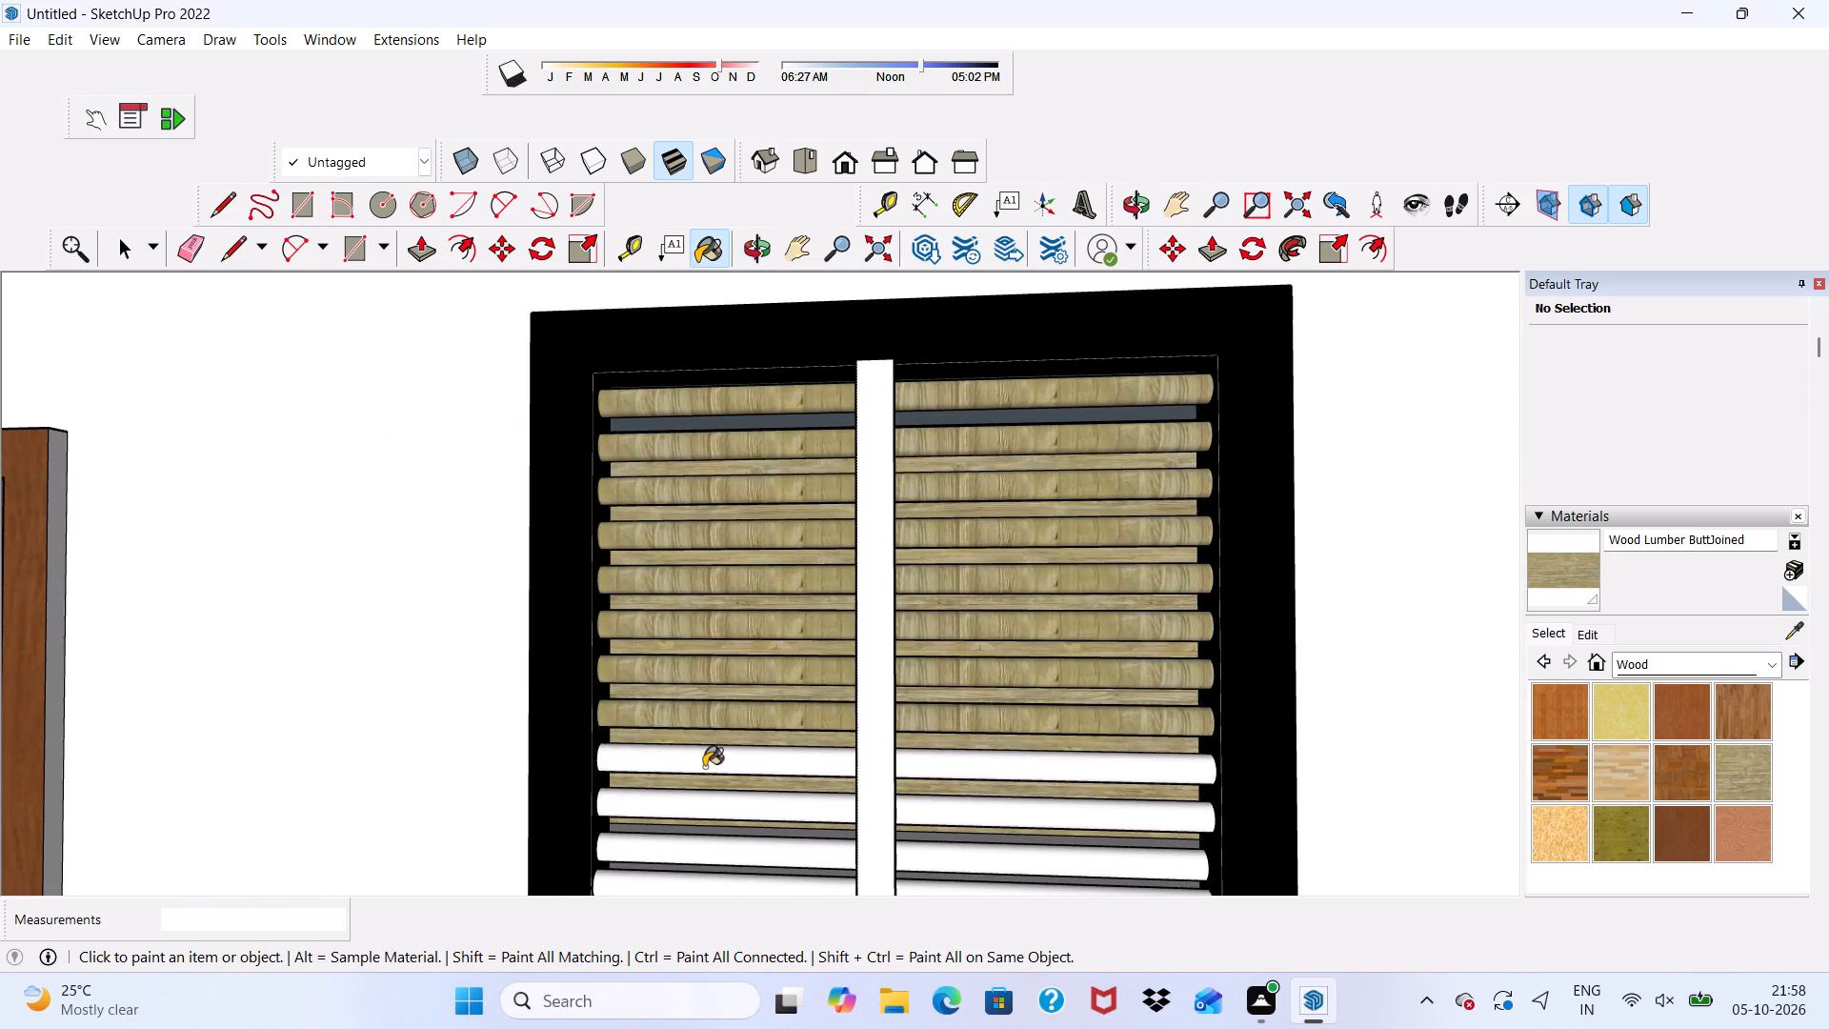
left_click(700, 775)
scroll(689, 790, "up", 3)
left_click(673, 815)
left_click(652, 864)
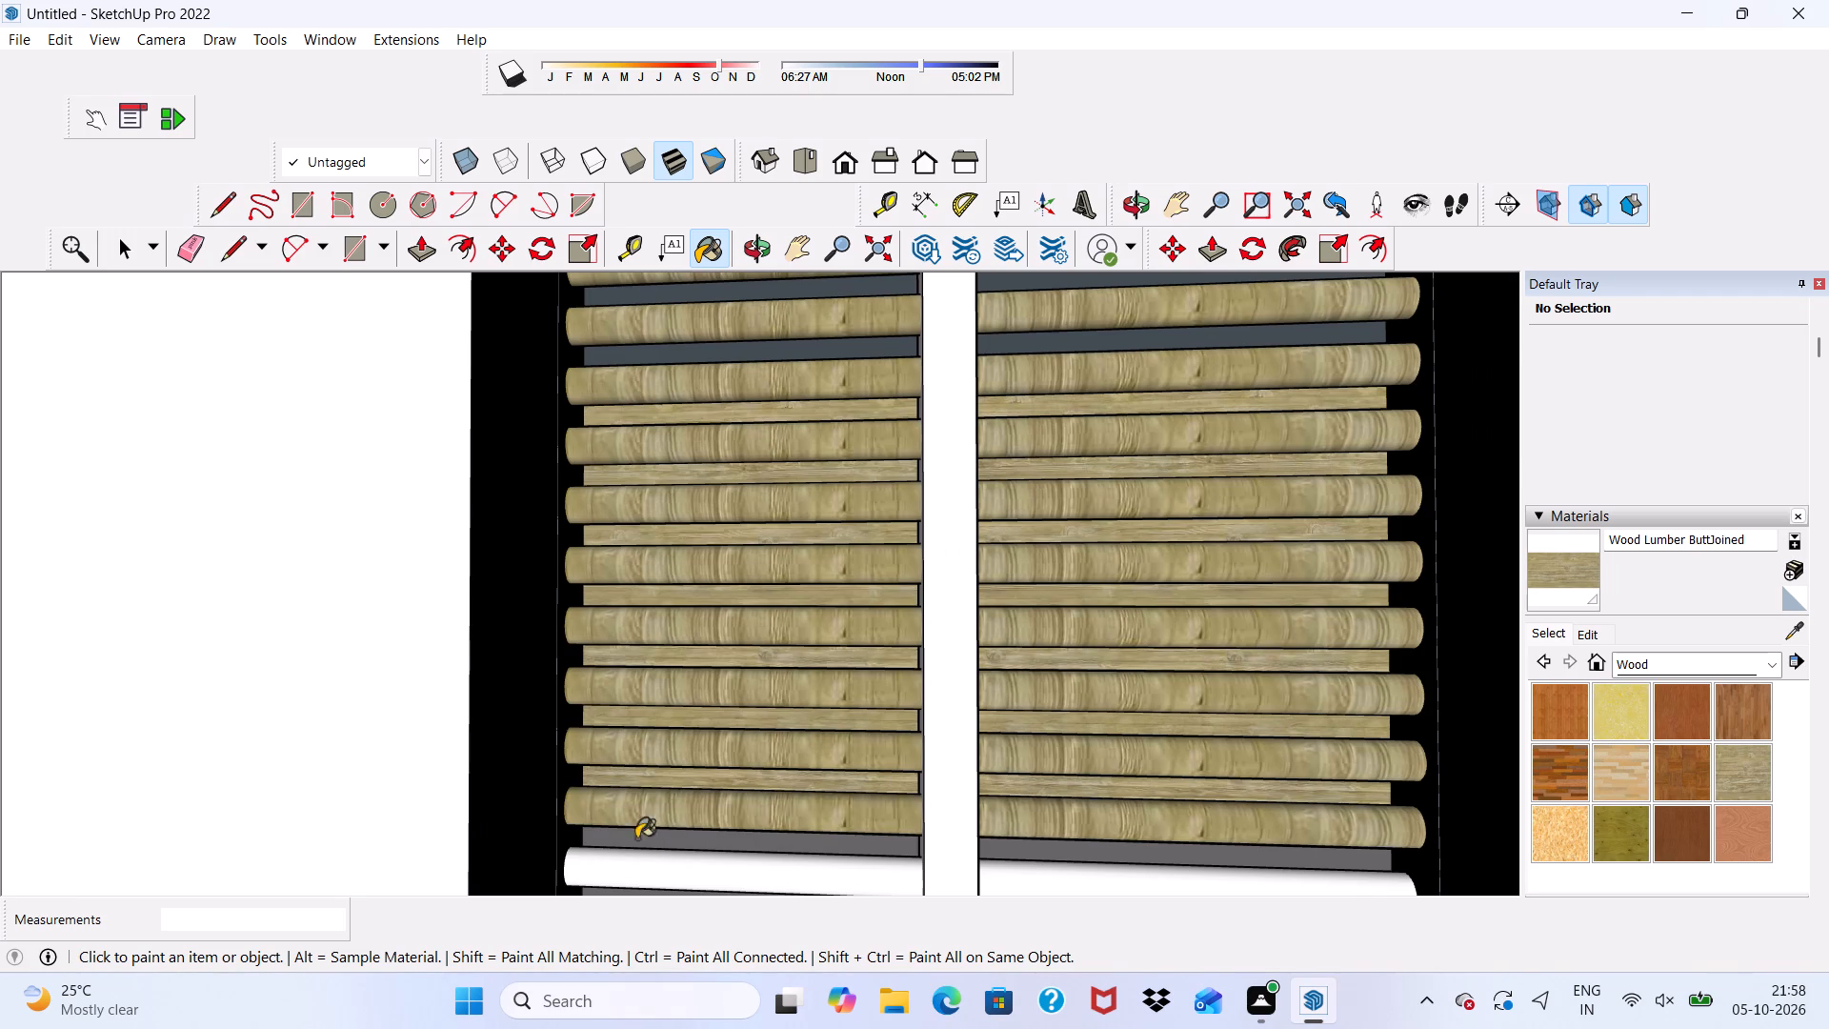
scroll(627, 749, "up", 1)
scroll(627, 749, "down", 7)
scroll(796, 460, "up", 1)
scroll(813, 521, "down", 1)
scroll(753, 838, "up", 3)
left_click(696, 733)
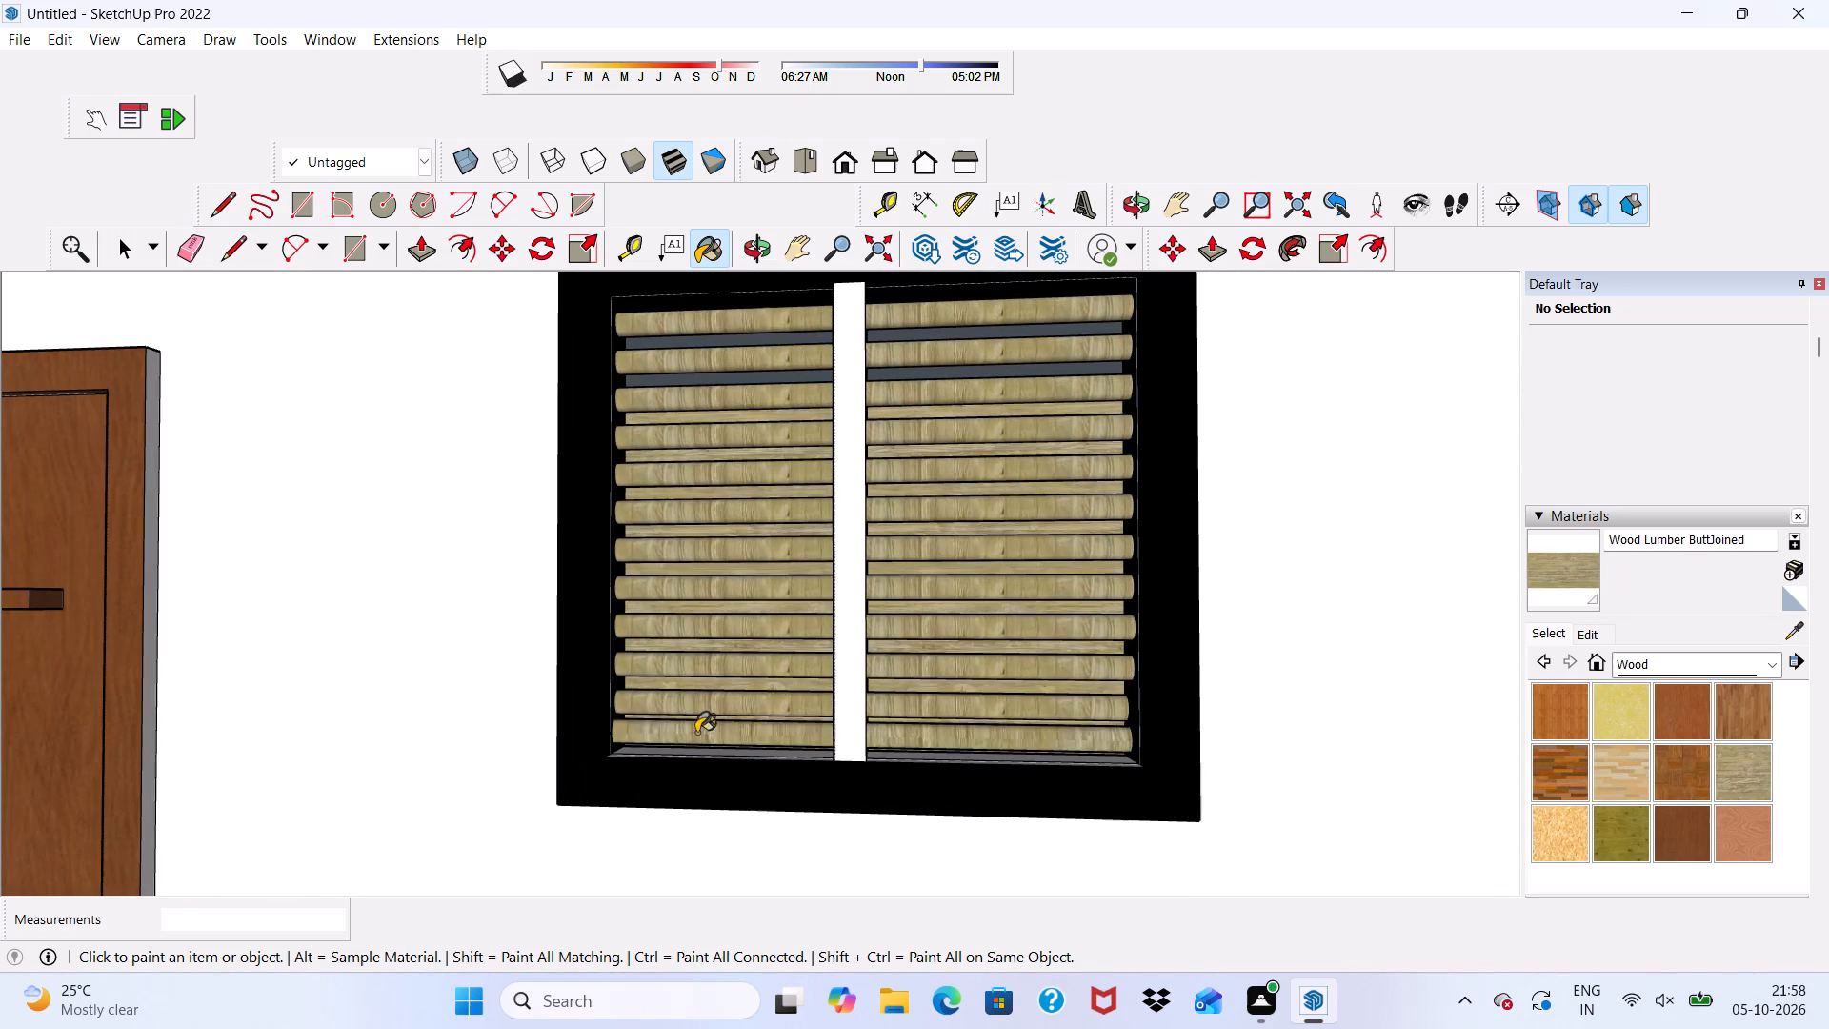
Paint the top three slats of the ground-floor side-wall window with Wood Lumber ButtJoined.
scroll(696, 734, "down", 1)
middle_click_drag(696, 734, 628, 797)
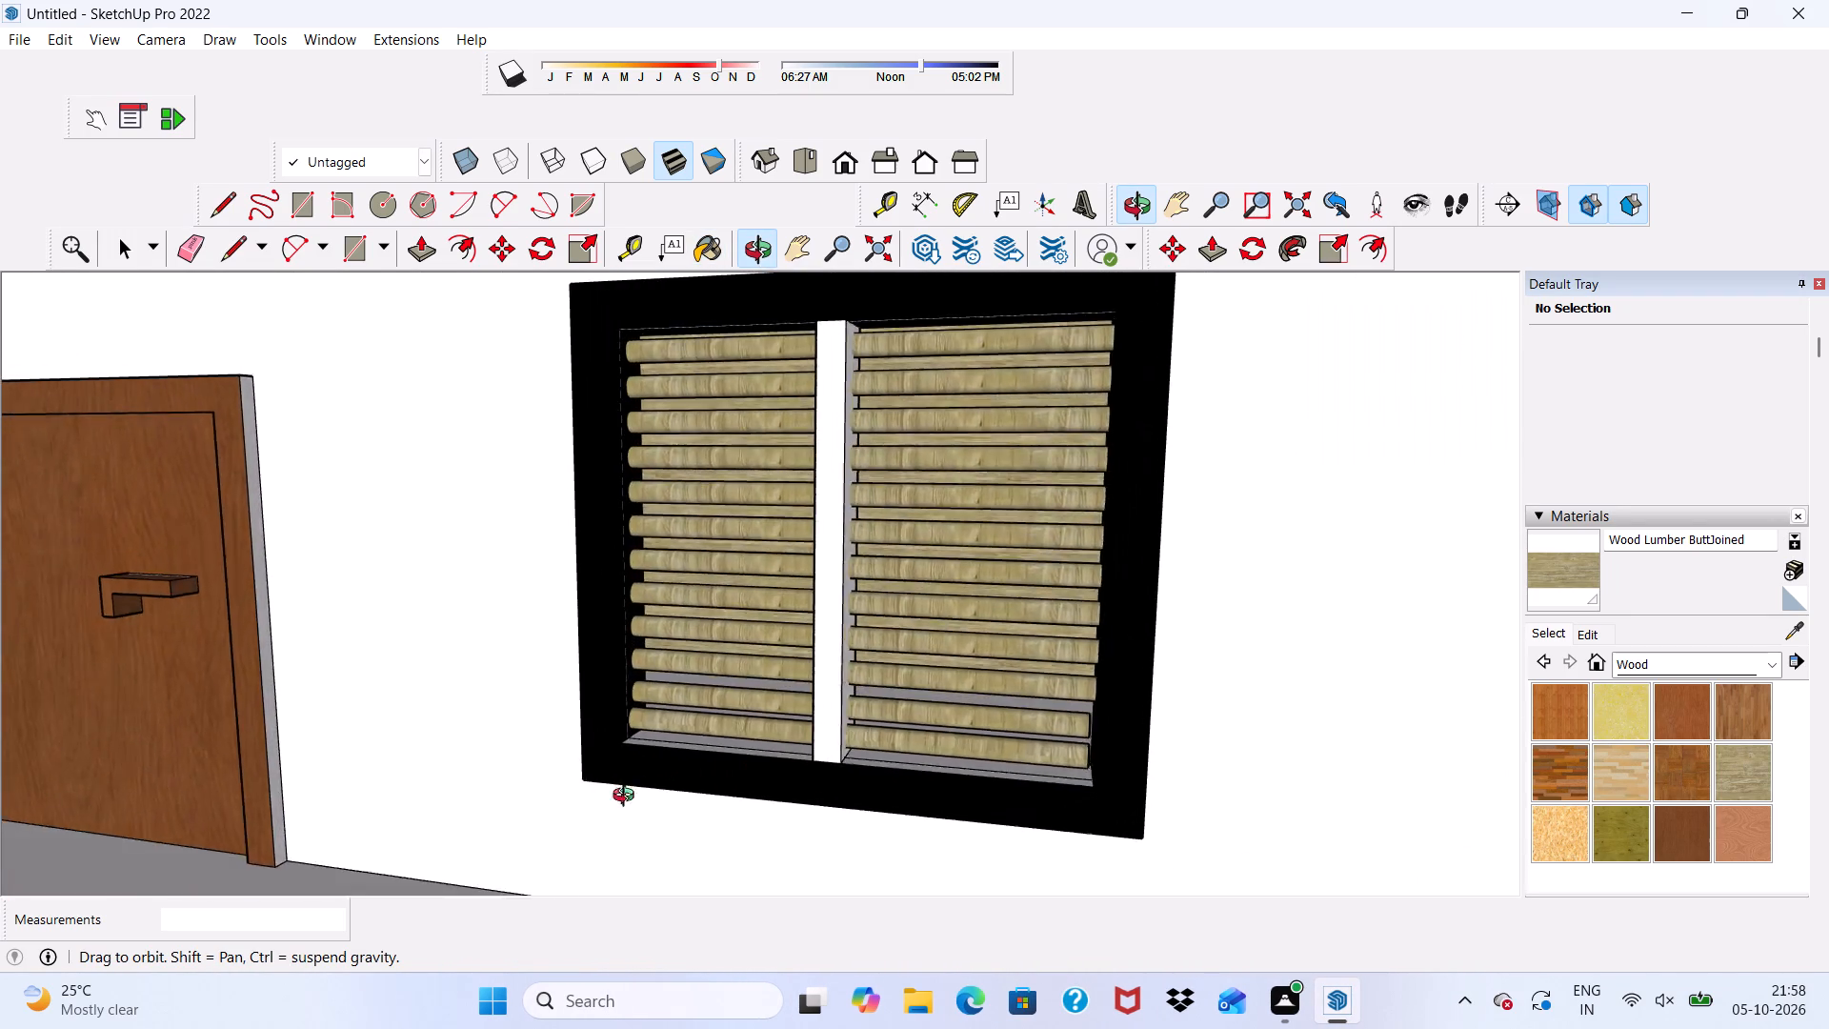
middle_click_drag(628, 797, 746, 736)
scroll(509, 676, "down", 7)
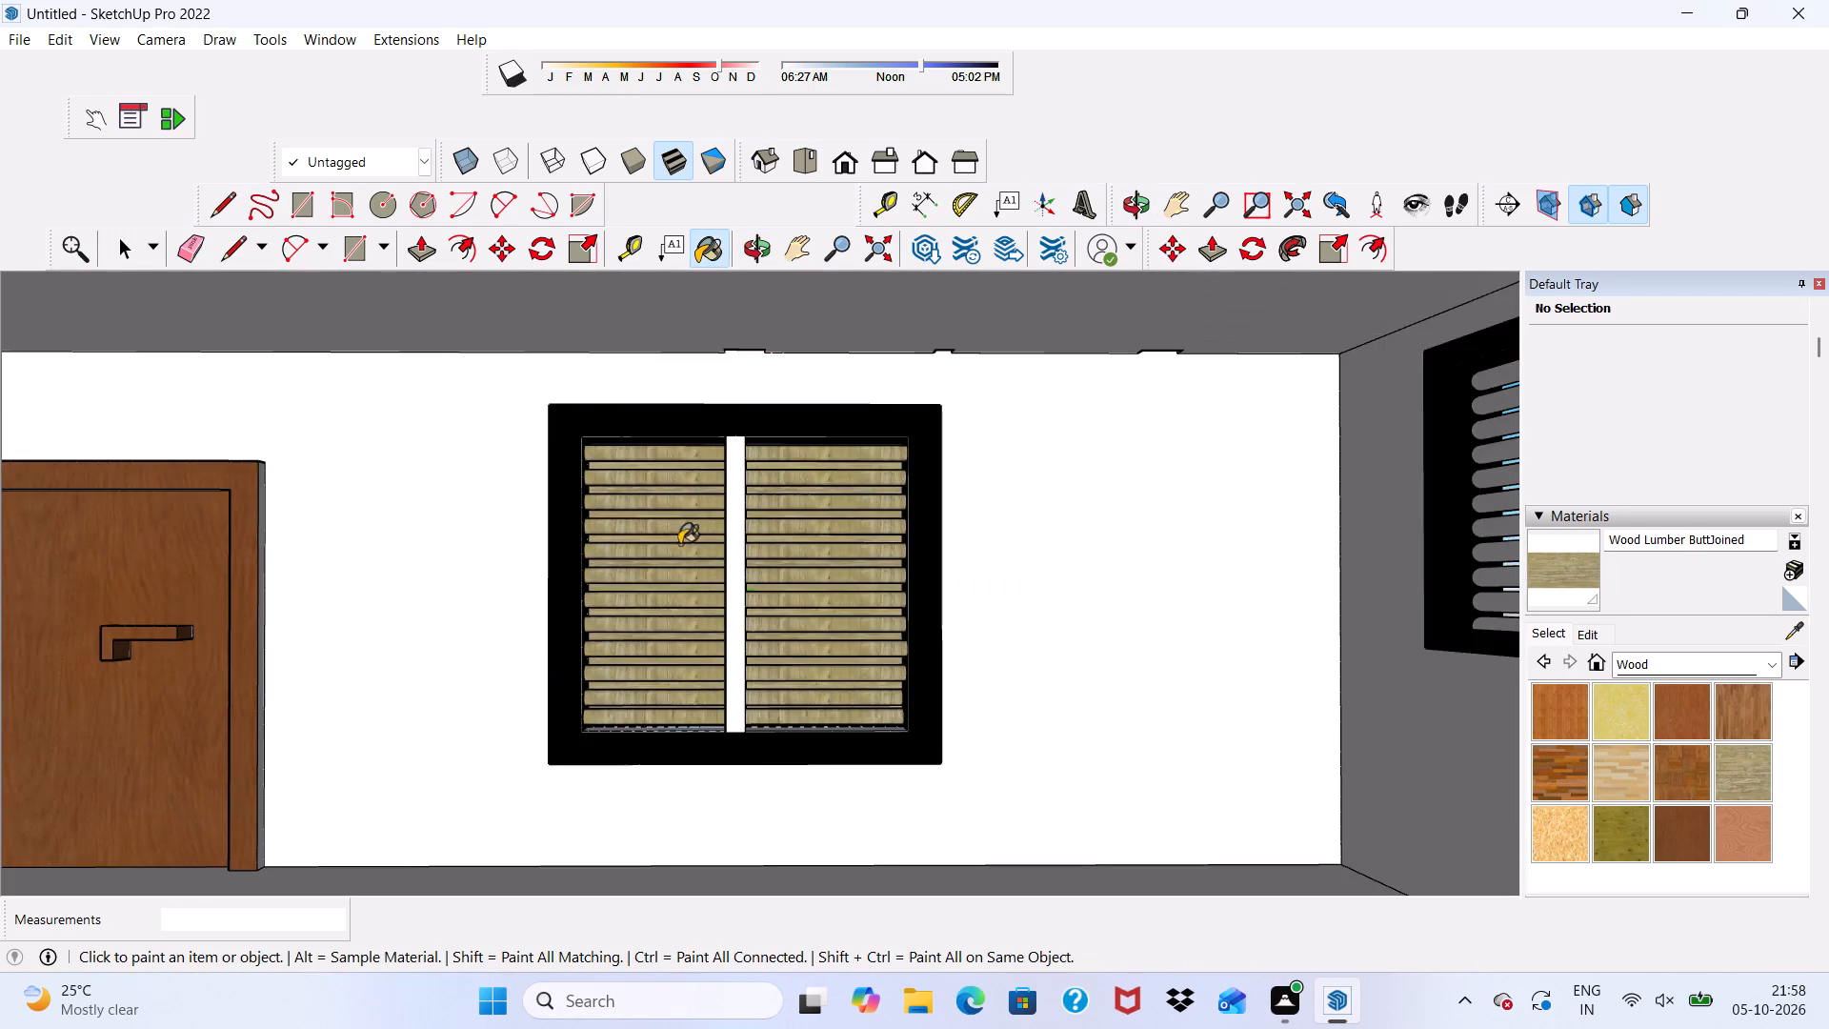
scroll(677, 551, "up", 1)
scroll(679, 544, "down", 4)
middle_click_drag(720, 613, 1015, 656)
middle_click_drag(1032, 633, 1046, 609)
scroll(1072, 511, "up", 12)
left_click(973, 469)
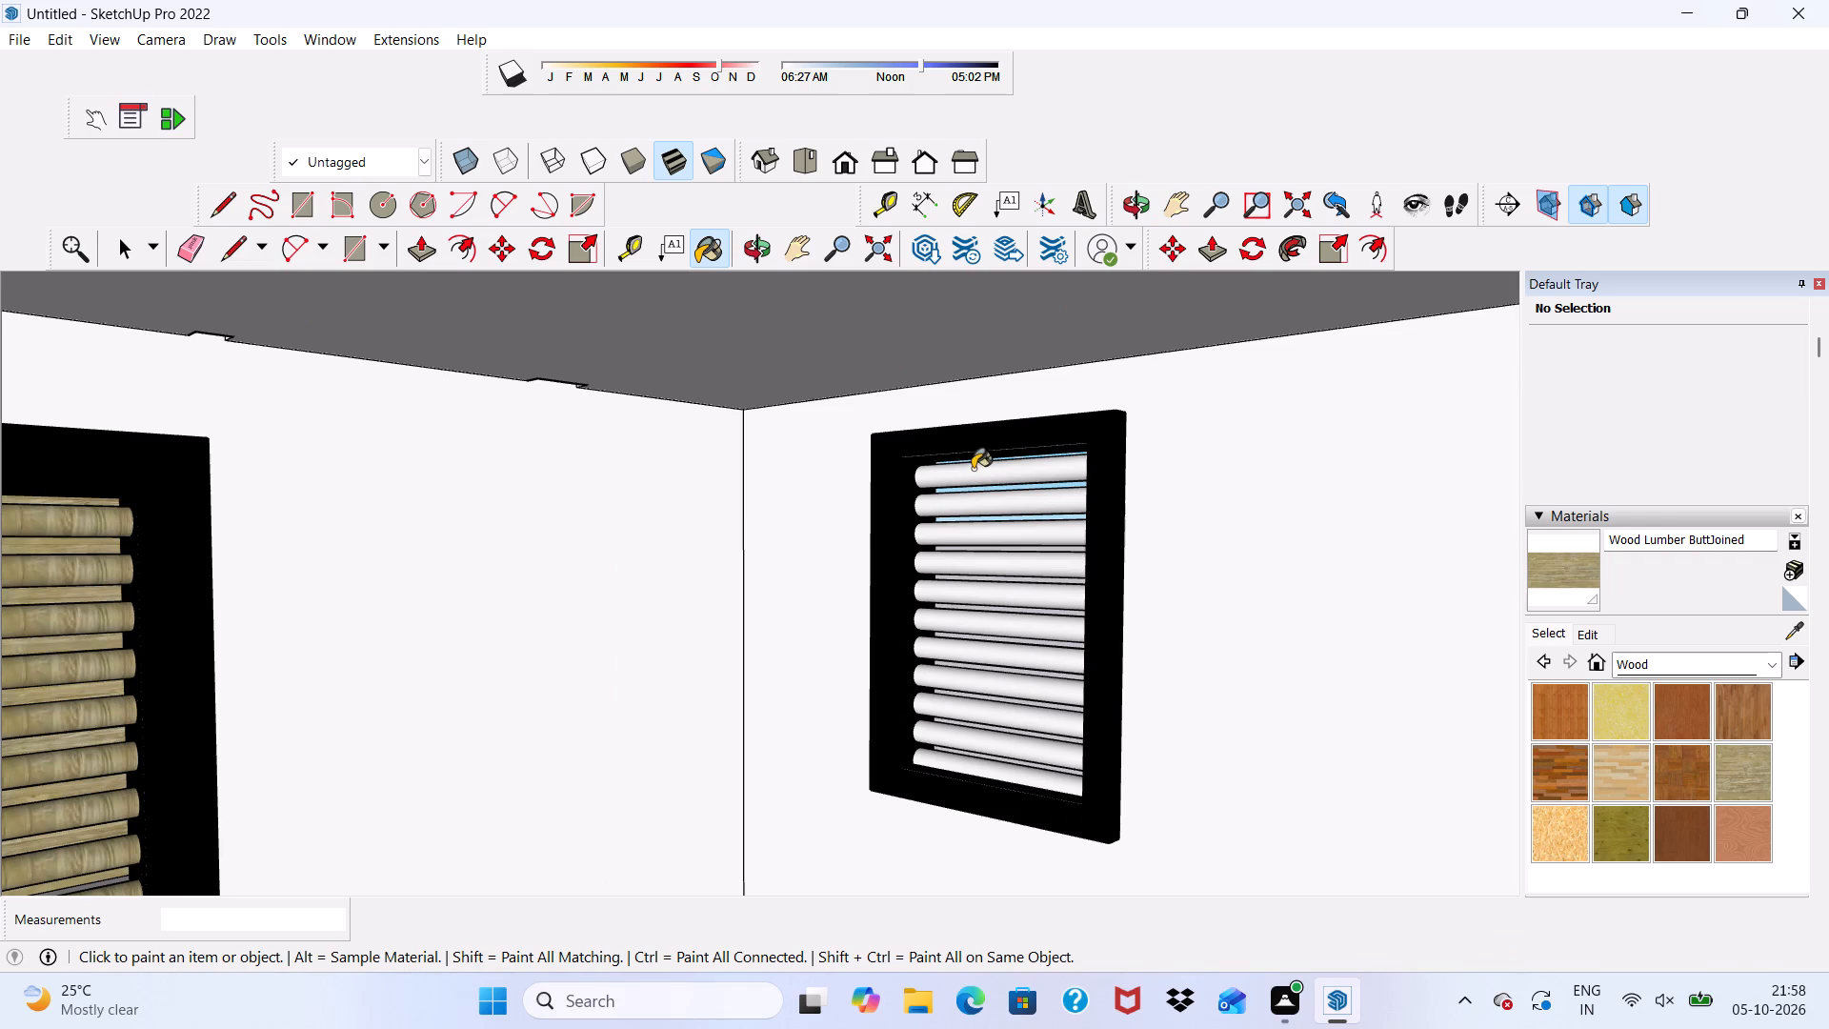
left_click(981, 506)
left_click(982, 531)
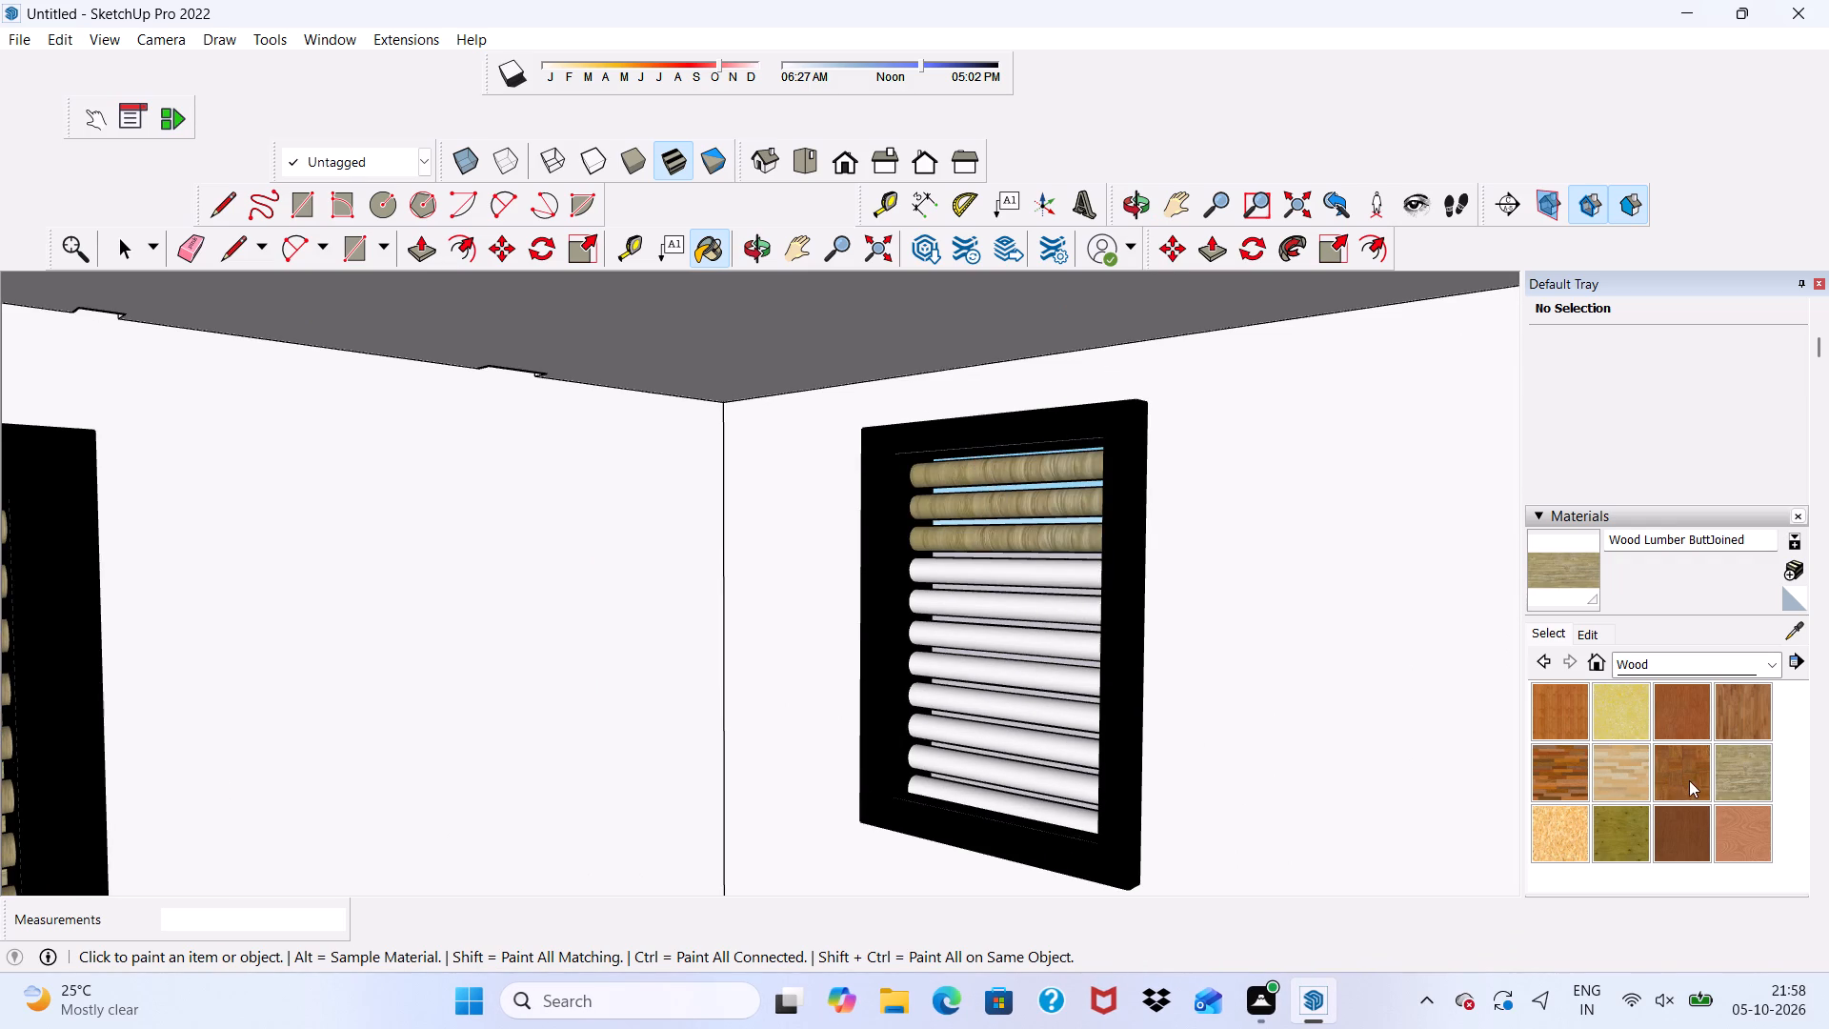
Paint the top five slats of the ground-floor side-wall window with Wood Floor Light.
left_click(1617, 768)
scroll(526, 492, "up", 5)
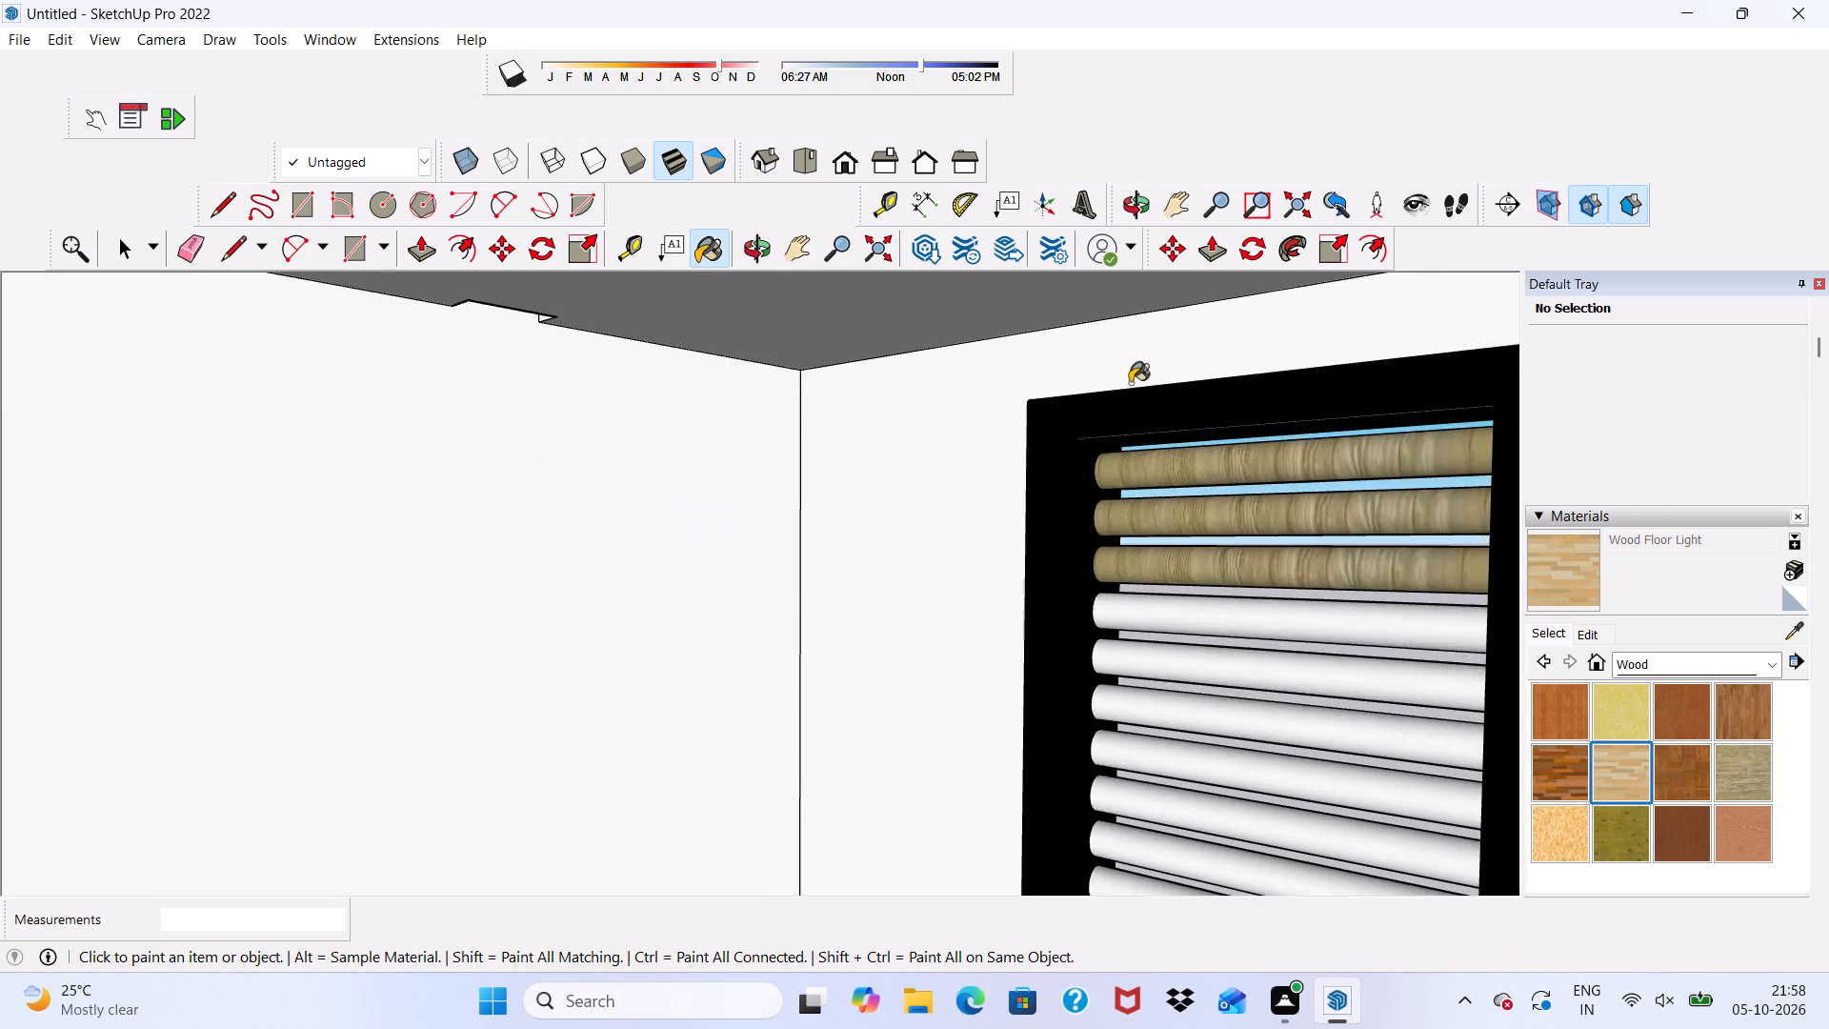
scroll(1130, 383, "up", 2)
left_click(1255, 481)
scroll(1273, 533, "up", 3)
left_click(1265, 555)
scroll(874, 486, "down", 6)
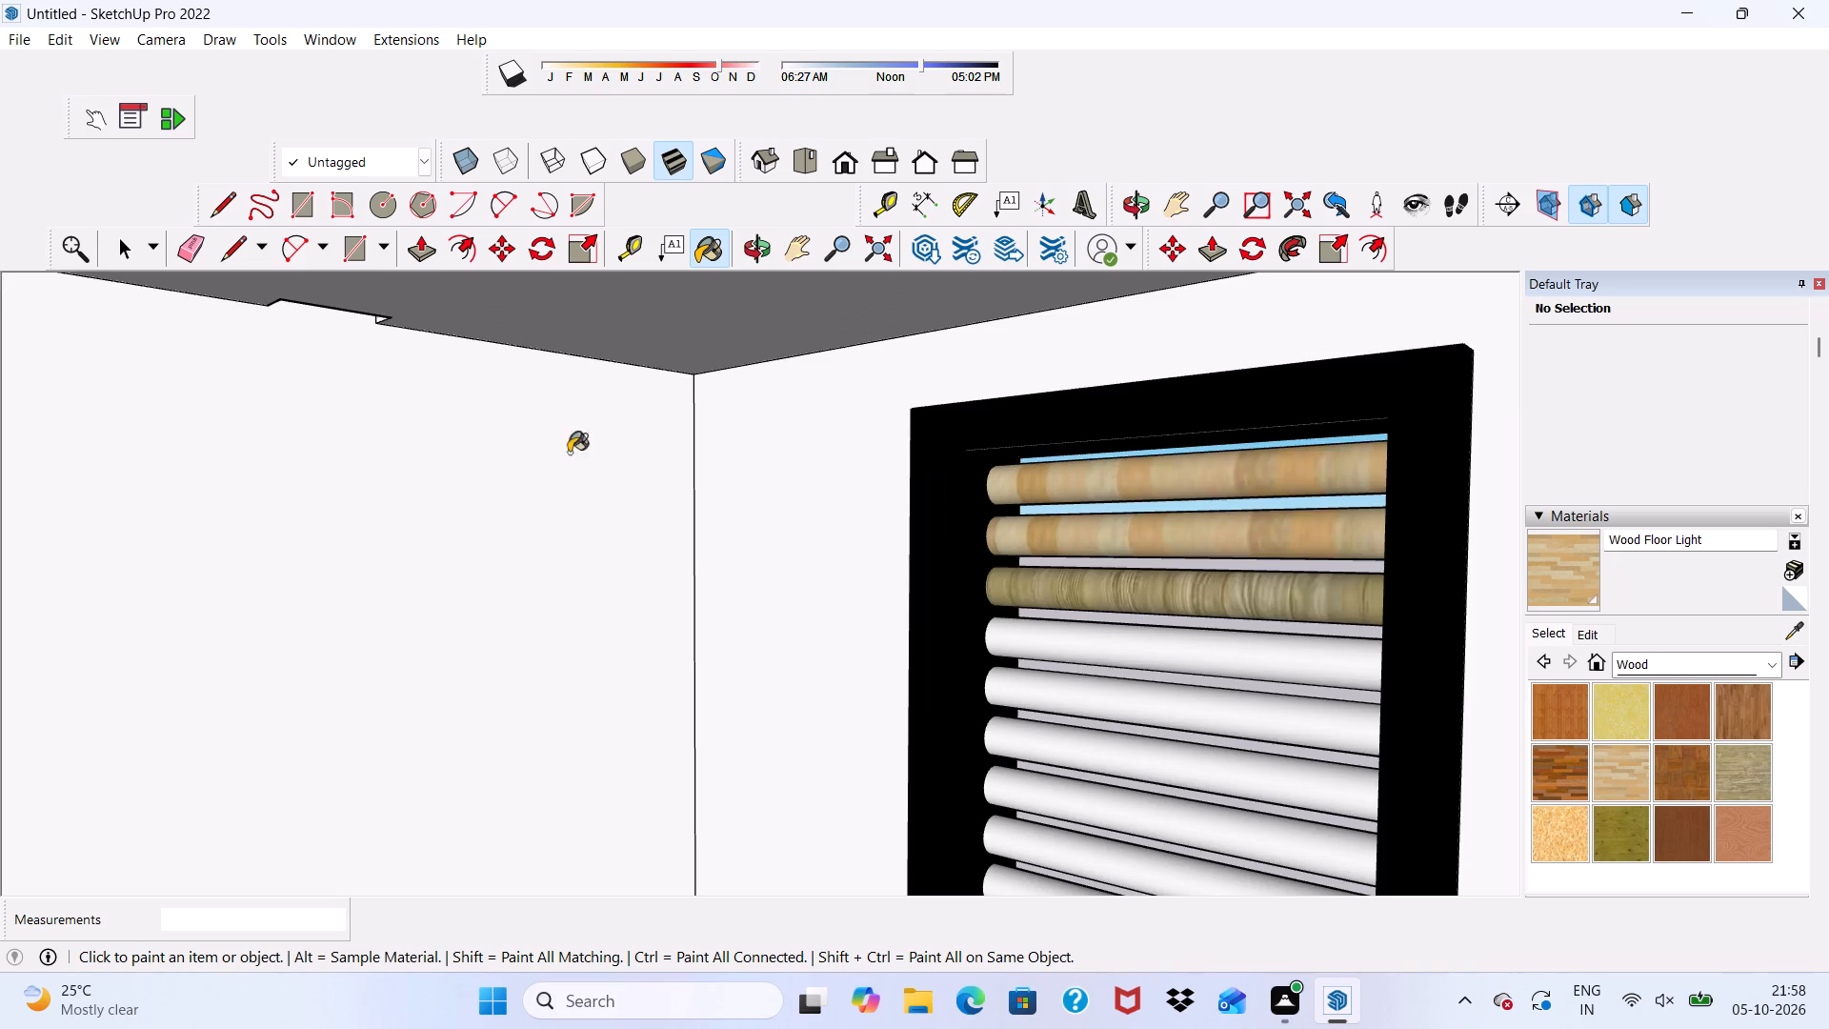
scroll(569, 453, "down", 3)
scroll(925, 565, "up", 5)
left_click(850, 551)
scroll(864, 601, "up", 3)
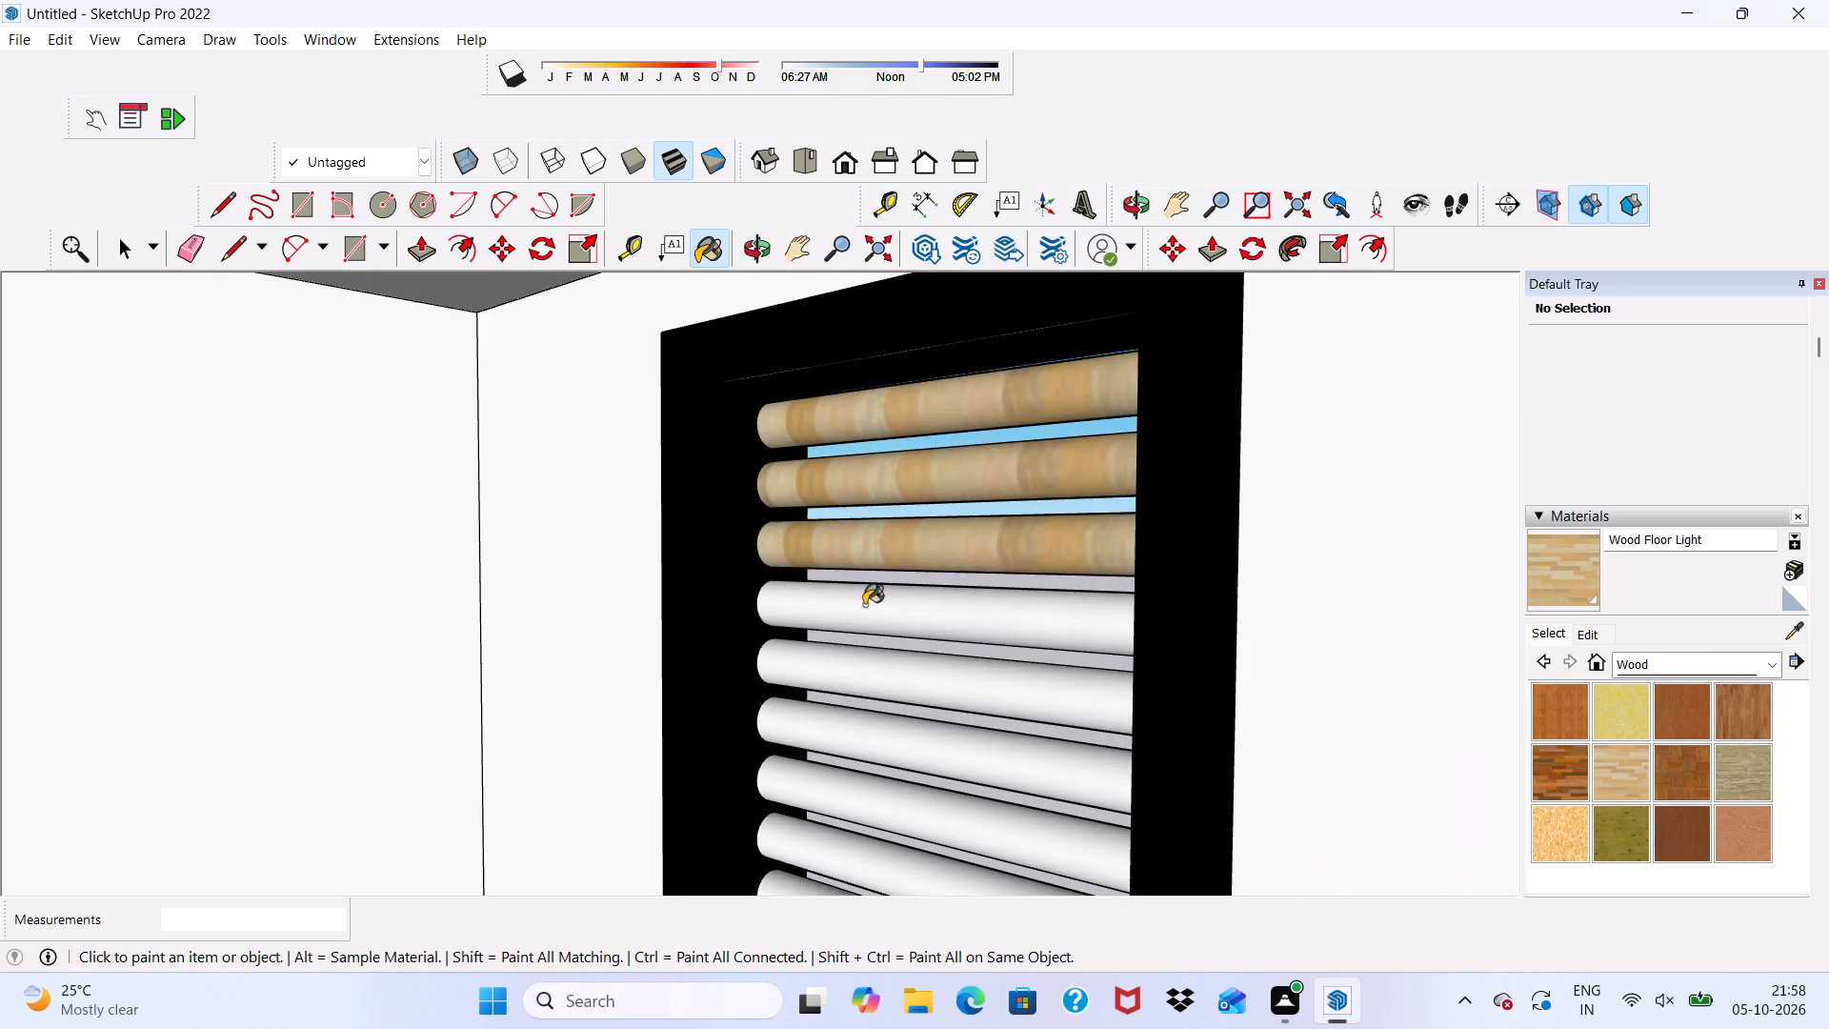
left_click(864, 605)
left_click(854, 678)
Paint the remaining six lower slats of the side-wall window with Wood Floor Light.
scroll(819, 593, "down", 5)
scroll(798, 519, "down", 4)
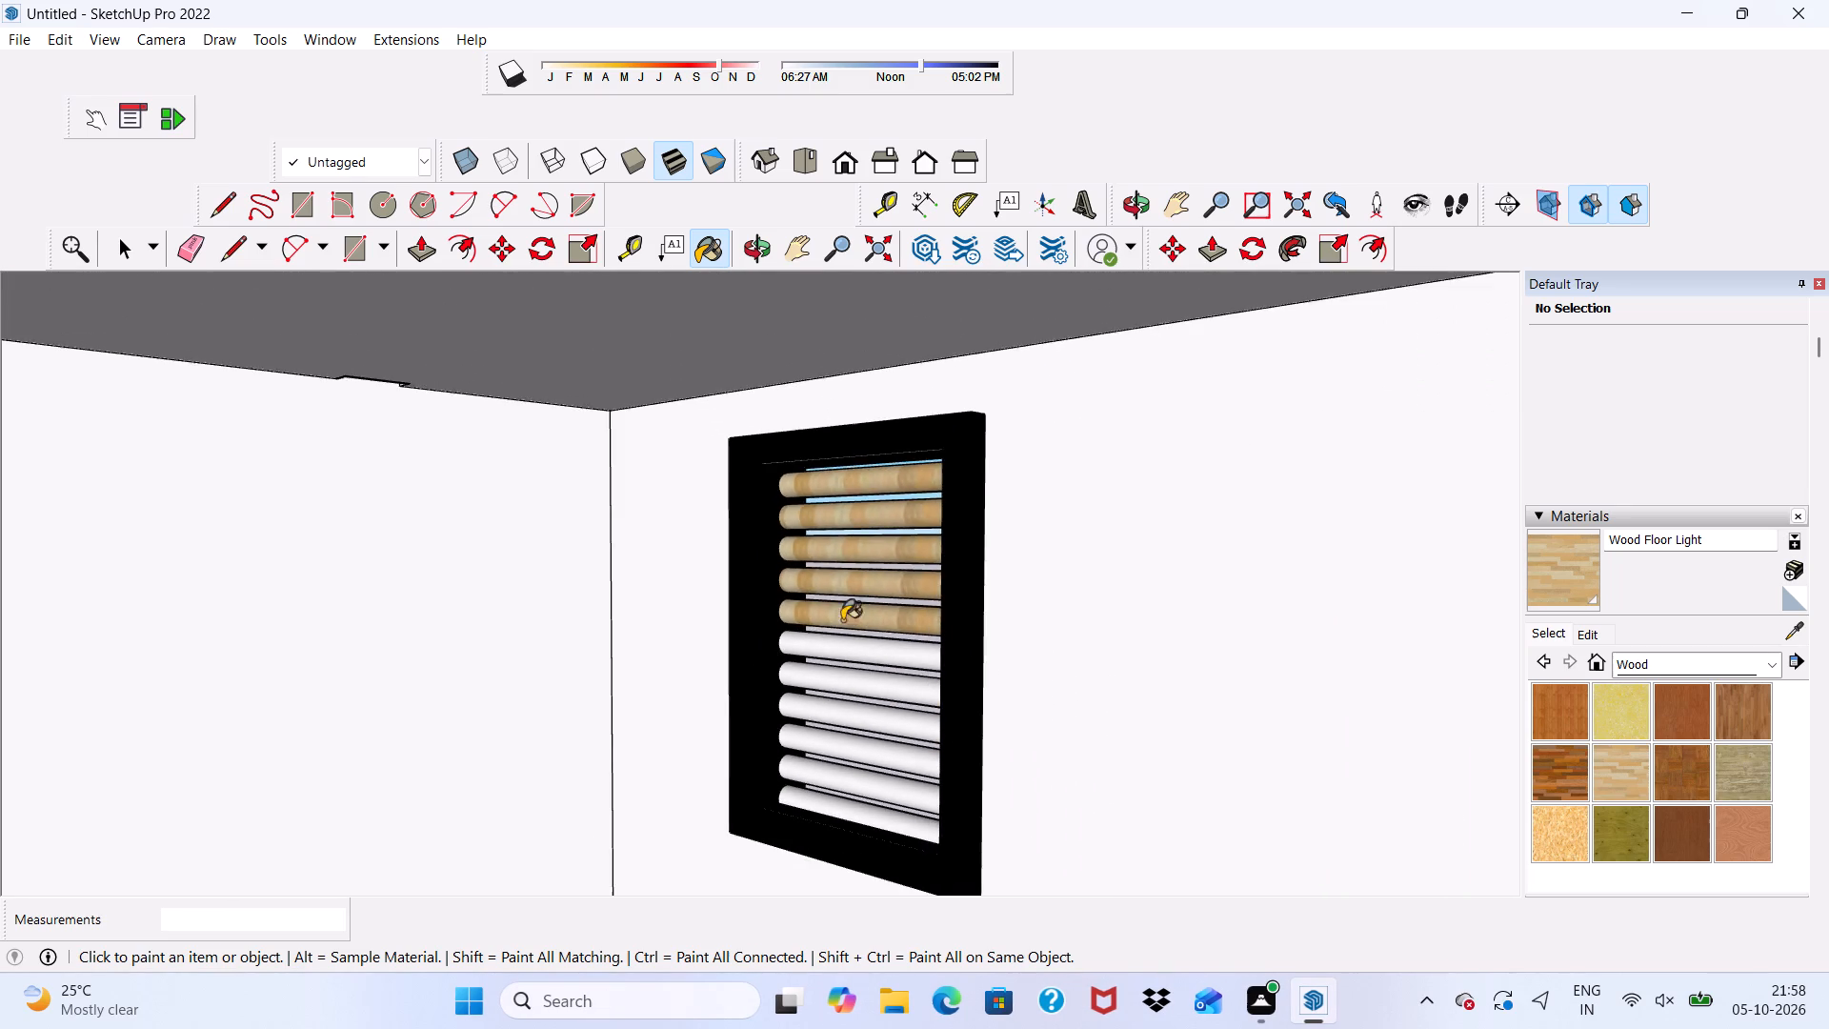
scroll(837, 644, "up", 4)
left_click(831, 636)
scroll(828, 676, "up", 1)
left_click(818, 690)
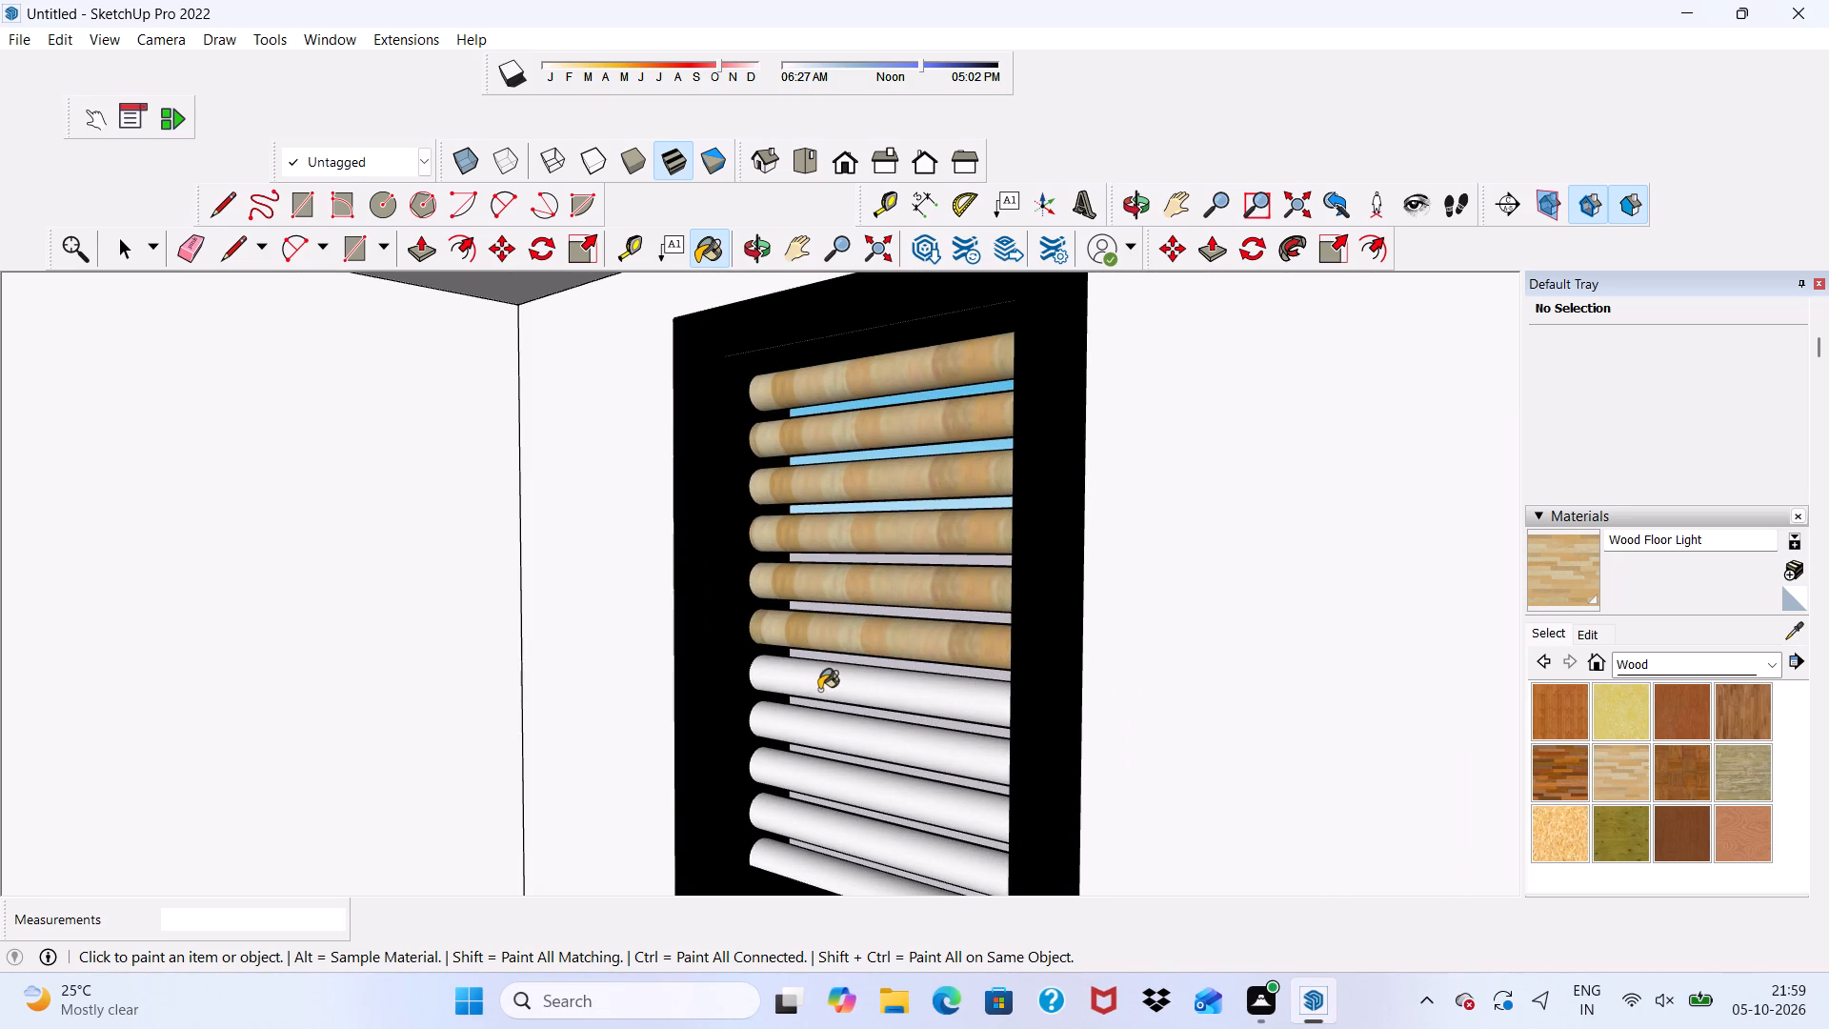
scroll(838, 753, "up", 2)
left_click(844, 744)
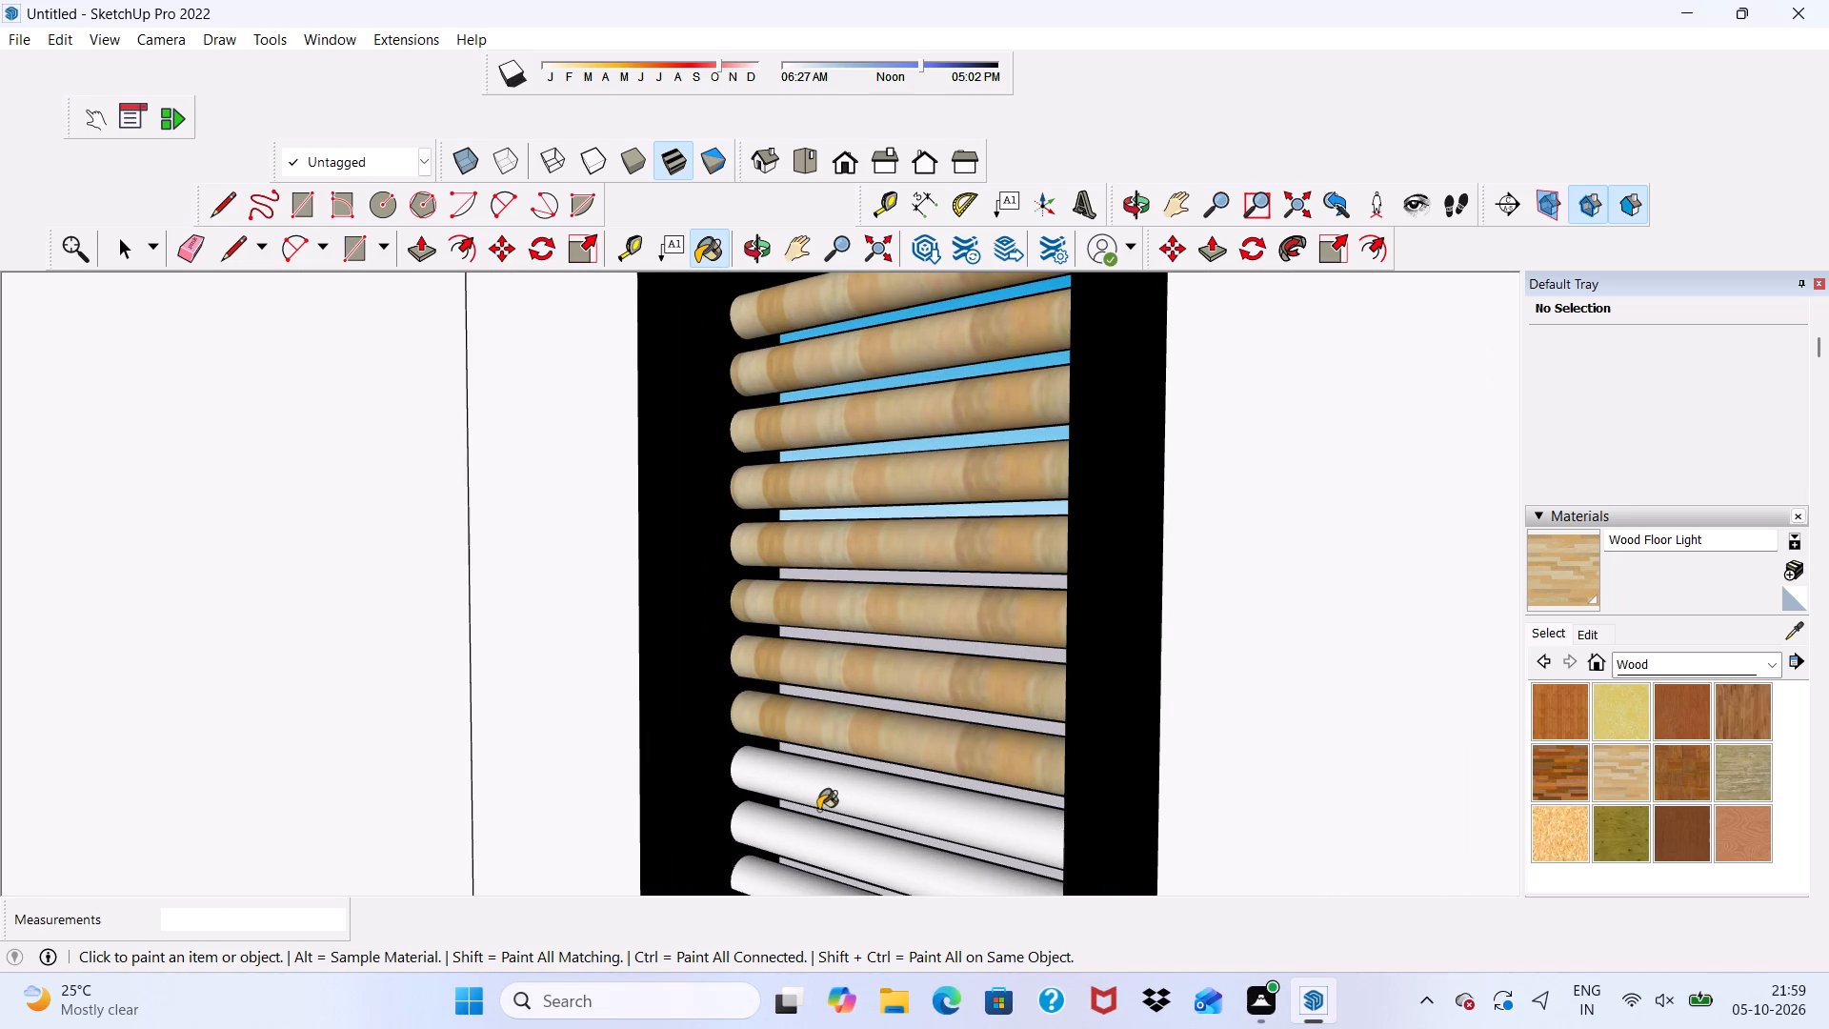
left_click(816, 801)
left_click(805, 849)
left_click(780, 880)
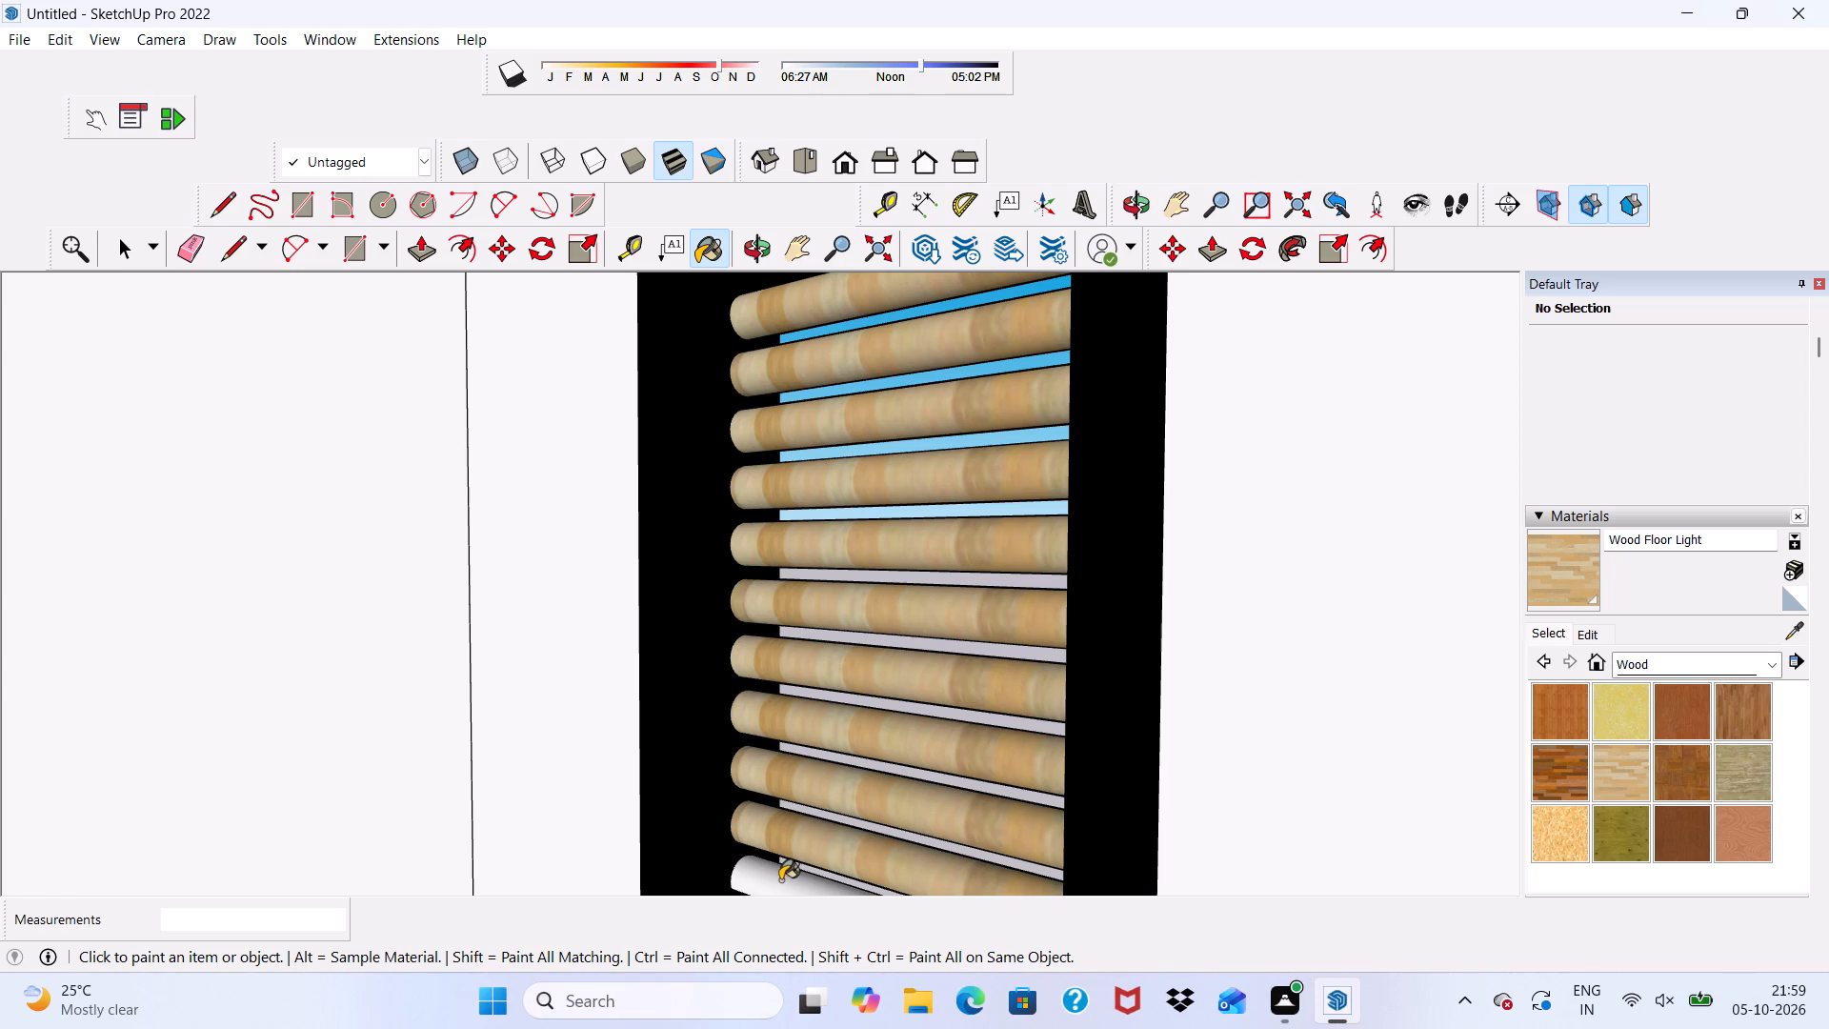
Paint the front face of the ground-floor front window's white centre mullion with 0137_Black from the Colors-Named collection.
scroll(761, 725, "down", 10)
middle_click_drag(774, 548, 528, 607)
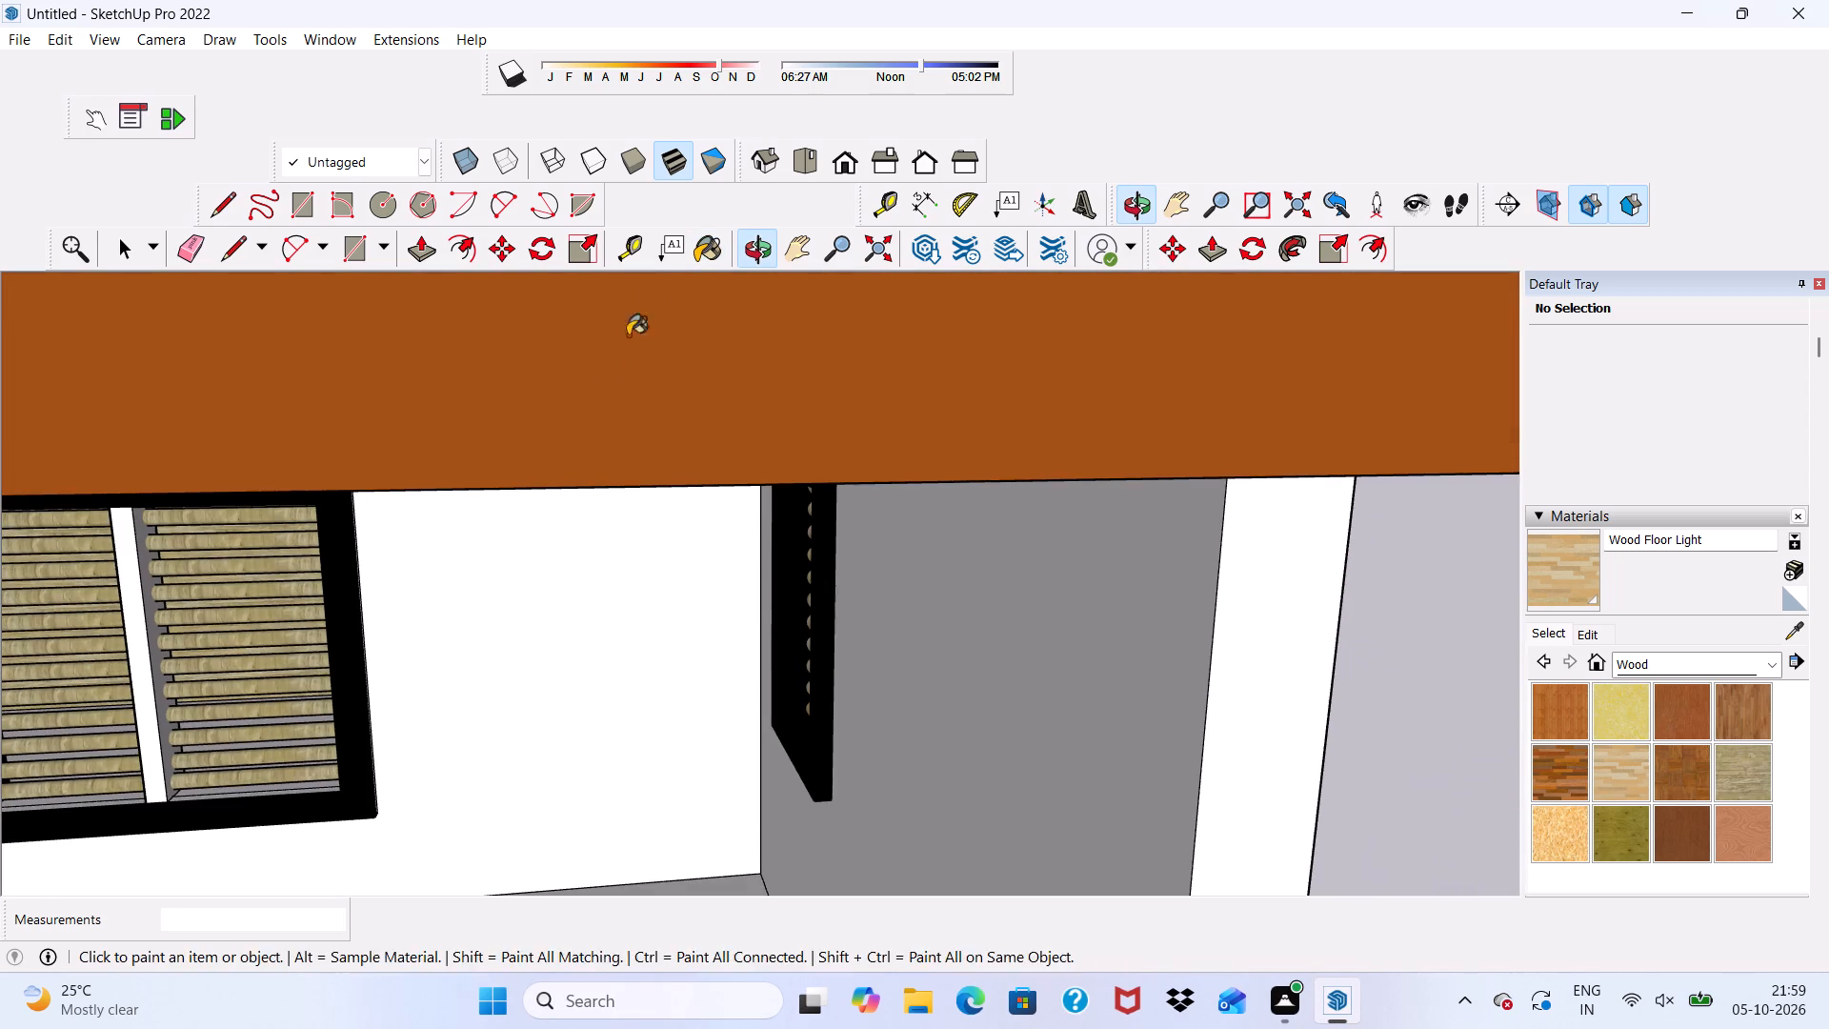
left_click(833, 151)
scroll(833, 151, "down", 3)
scroll(834, 162, "up", 1)
scroll(843, 202, "down", 1)
scroll(857, 252, "up", 1)
scroll(871, 293, "down", 5)
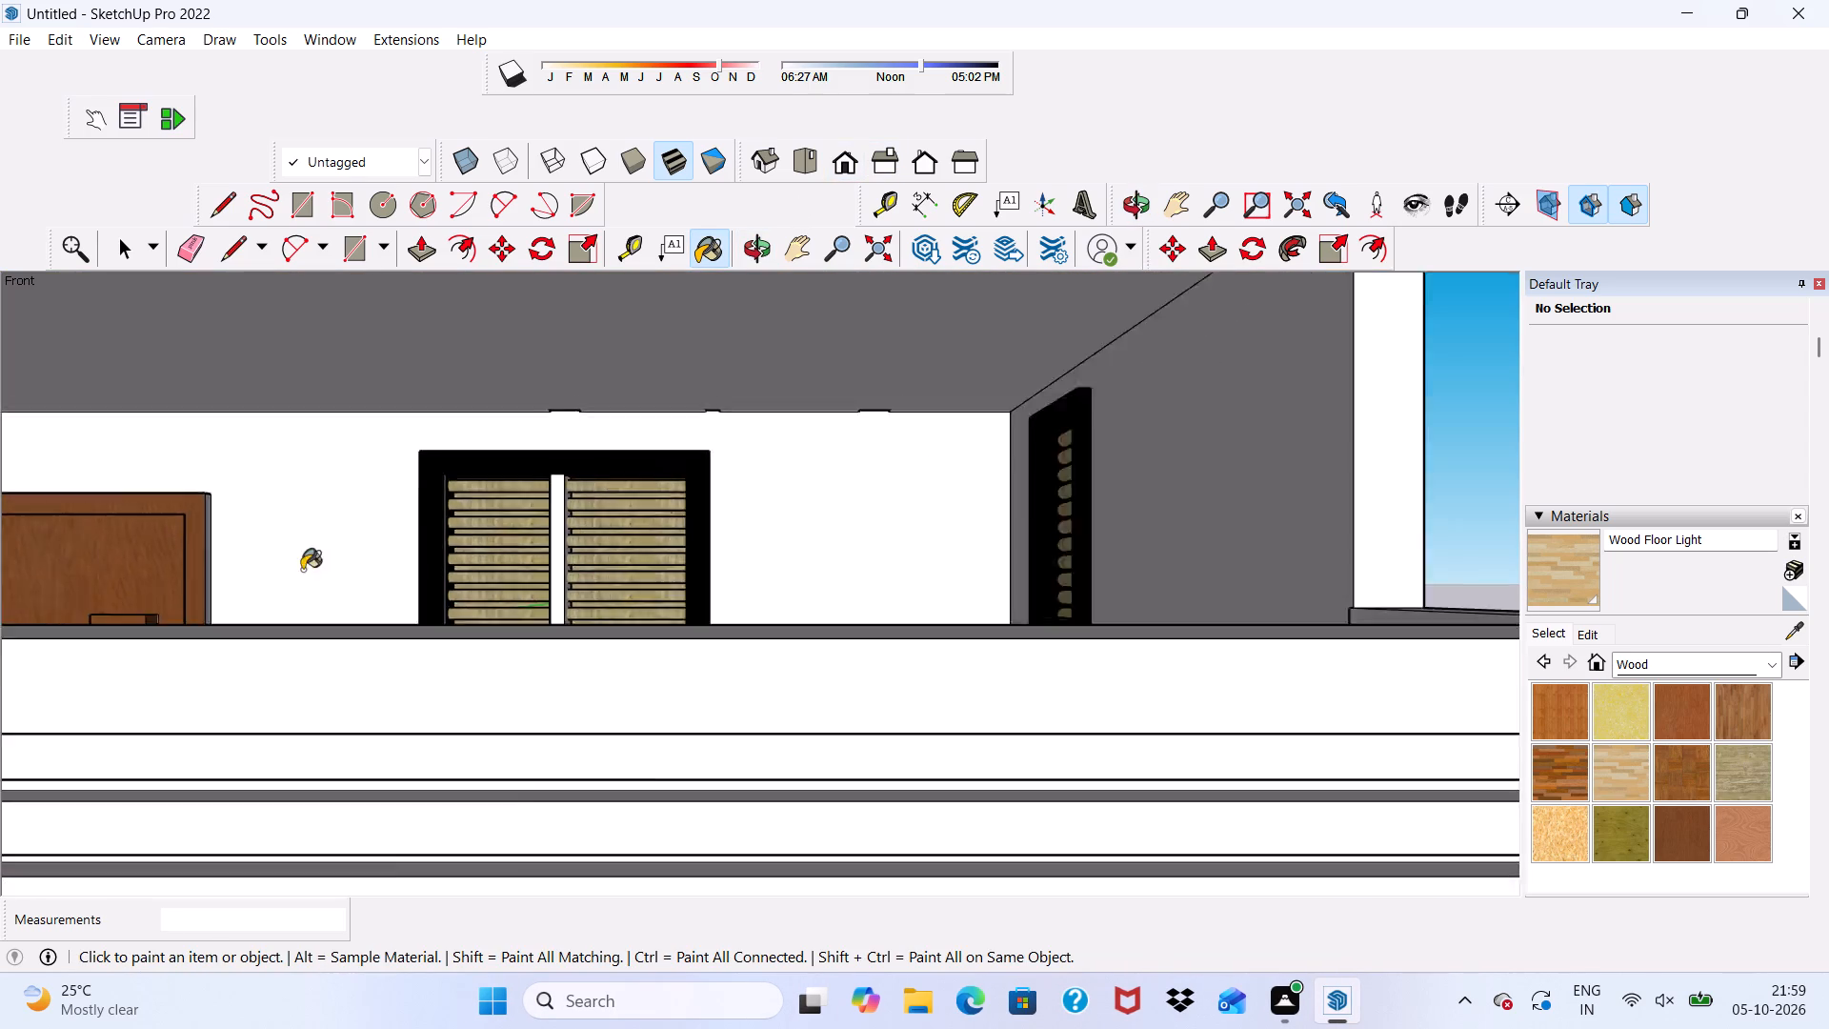
scroll(302, 570, "down", 6)
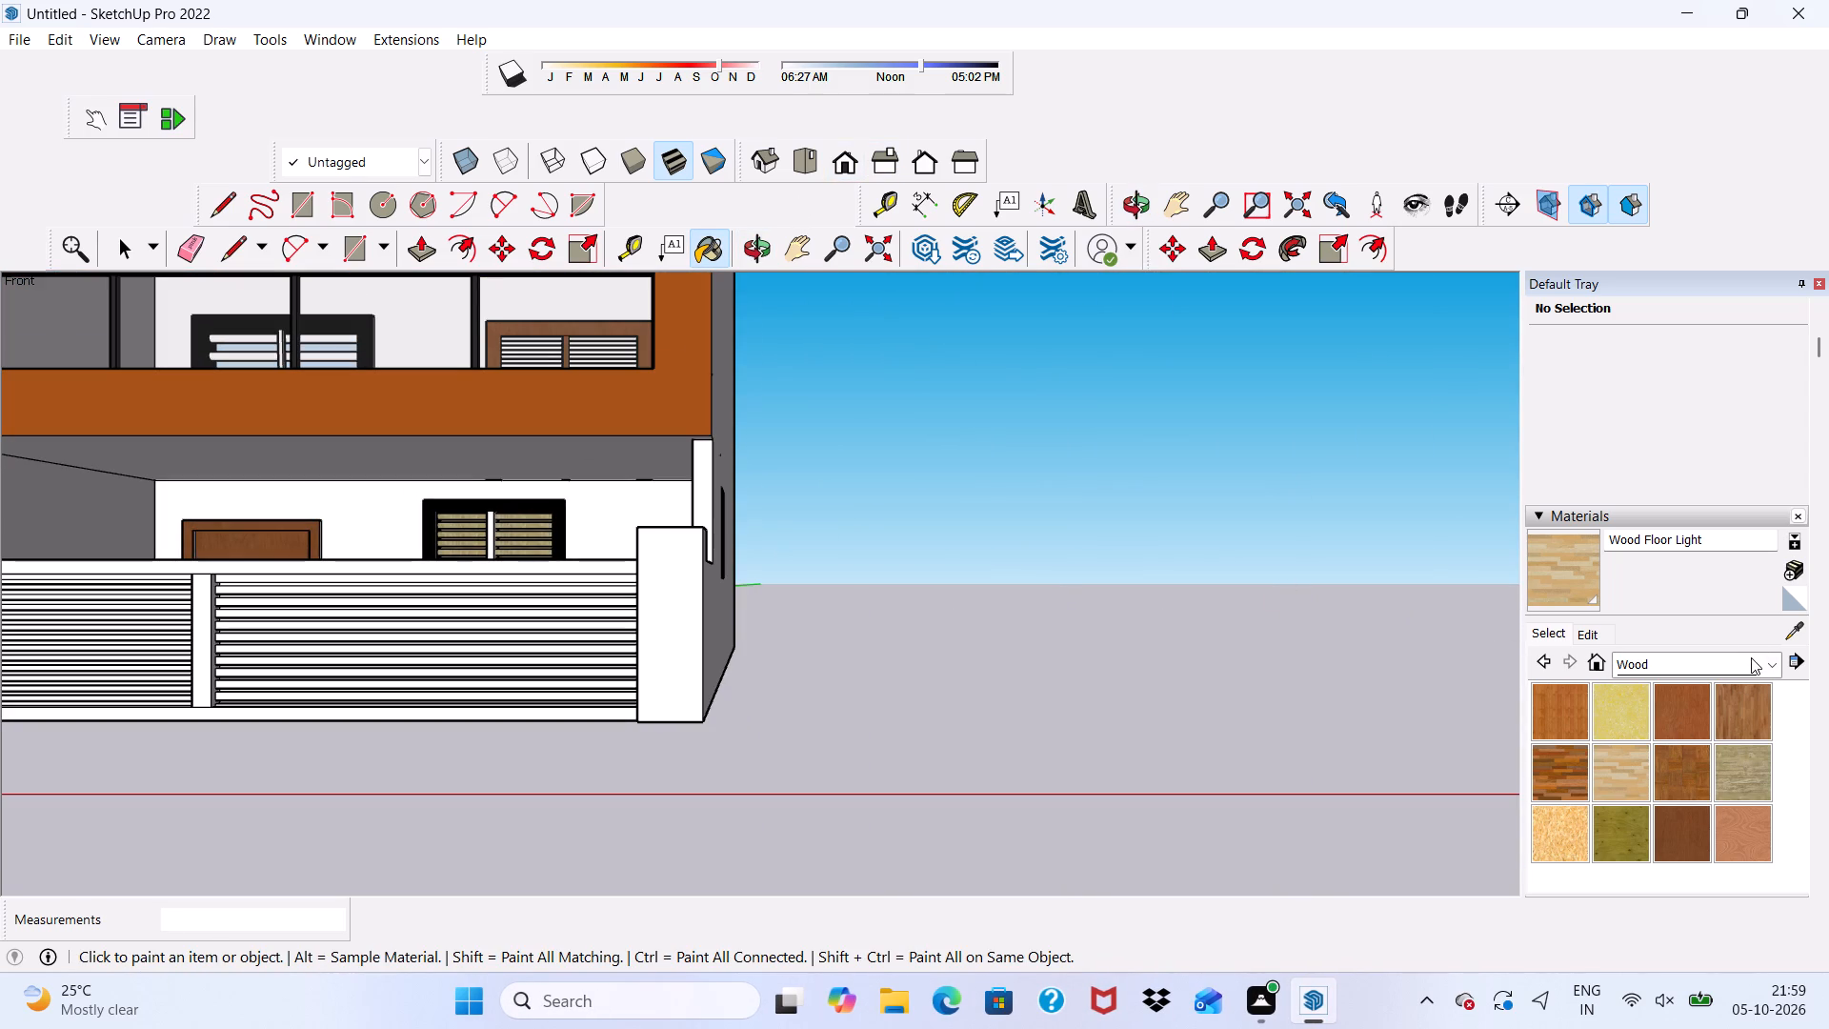
left_click(1777, 656)
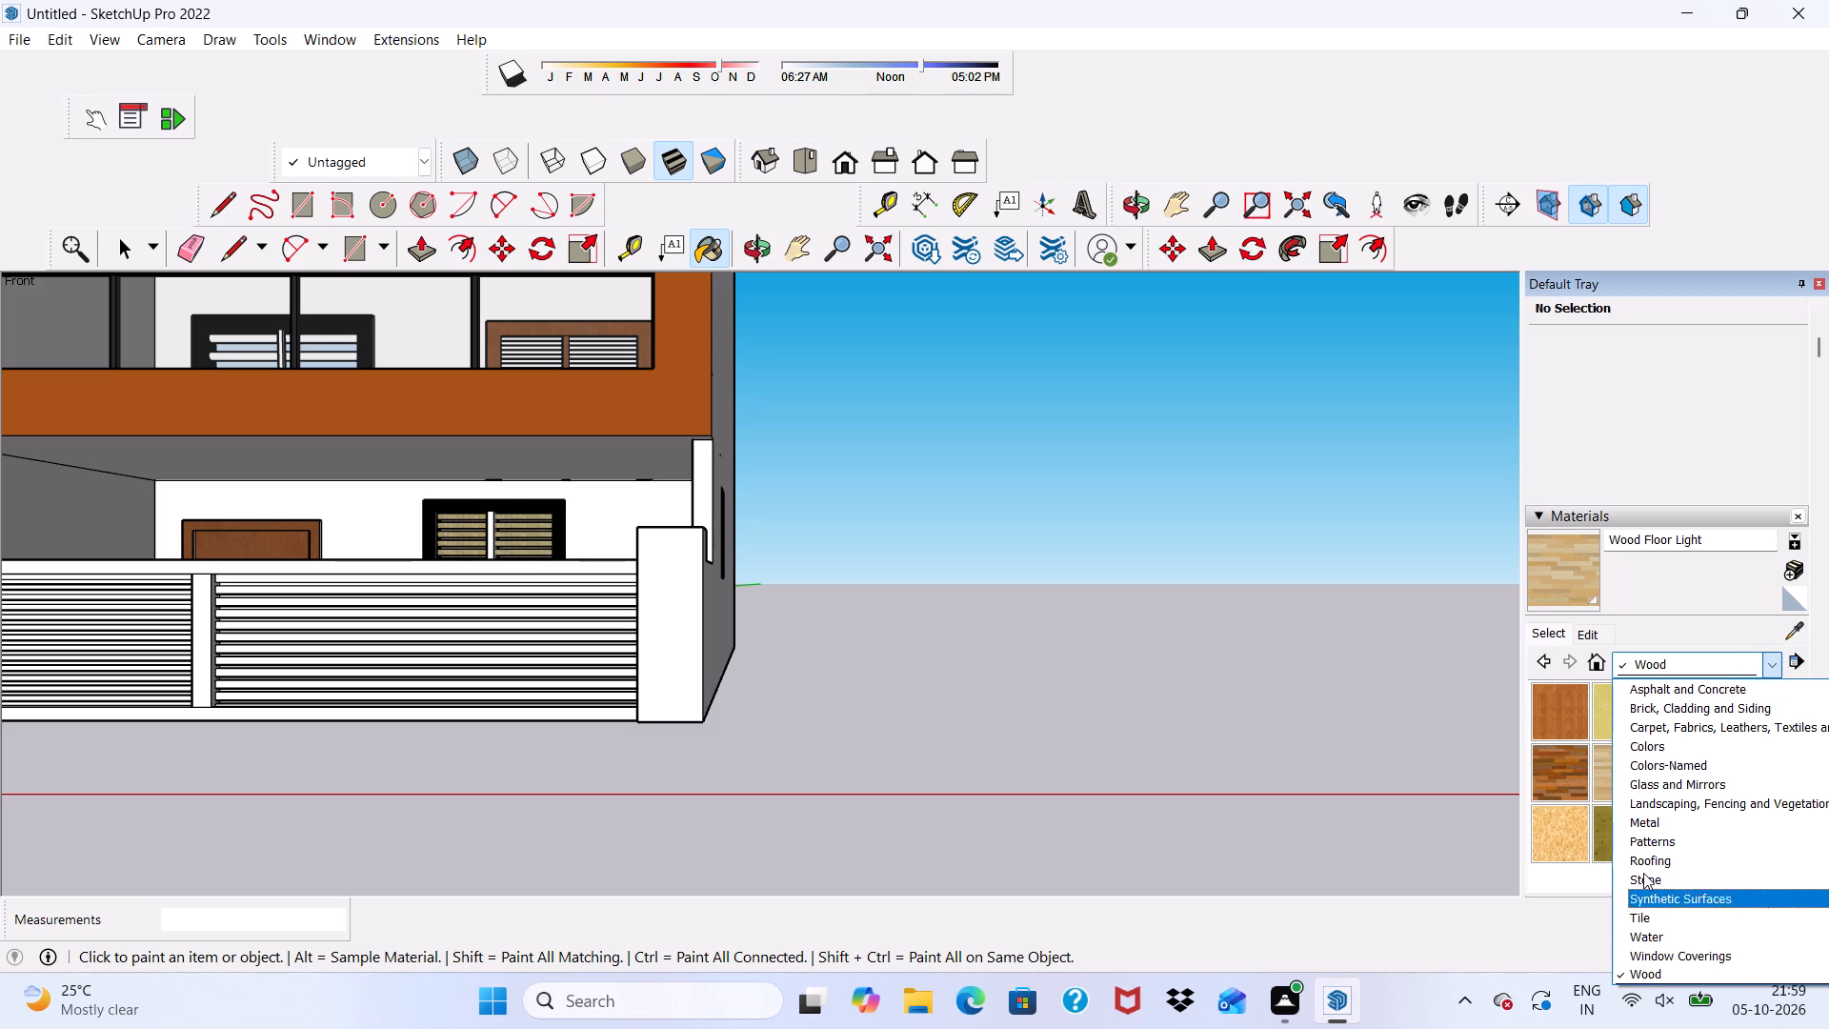
left_click(1632, 769)
scroll(1632, 769, "down", 5)
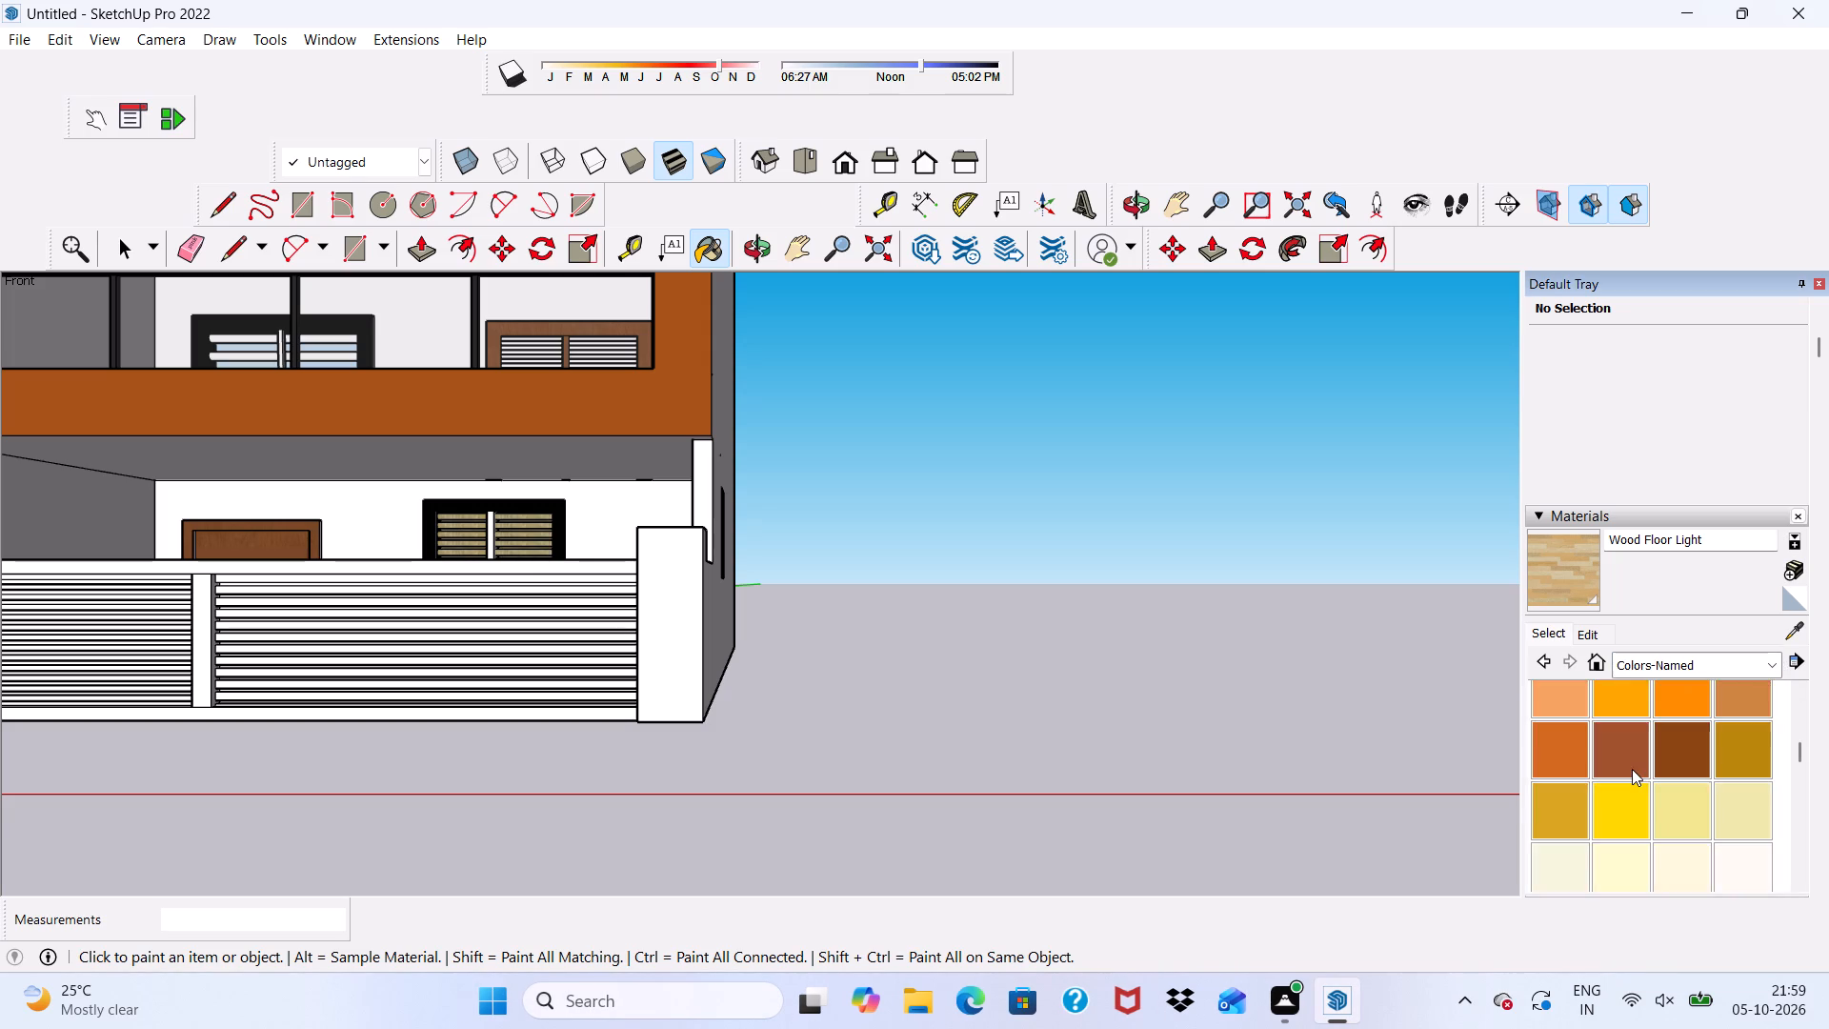
scroll(1632, 769, "down", 16)
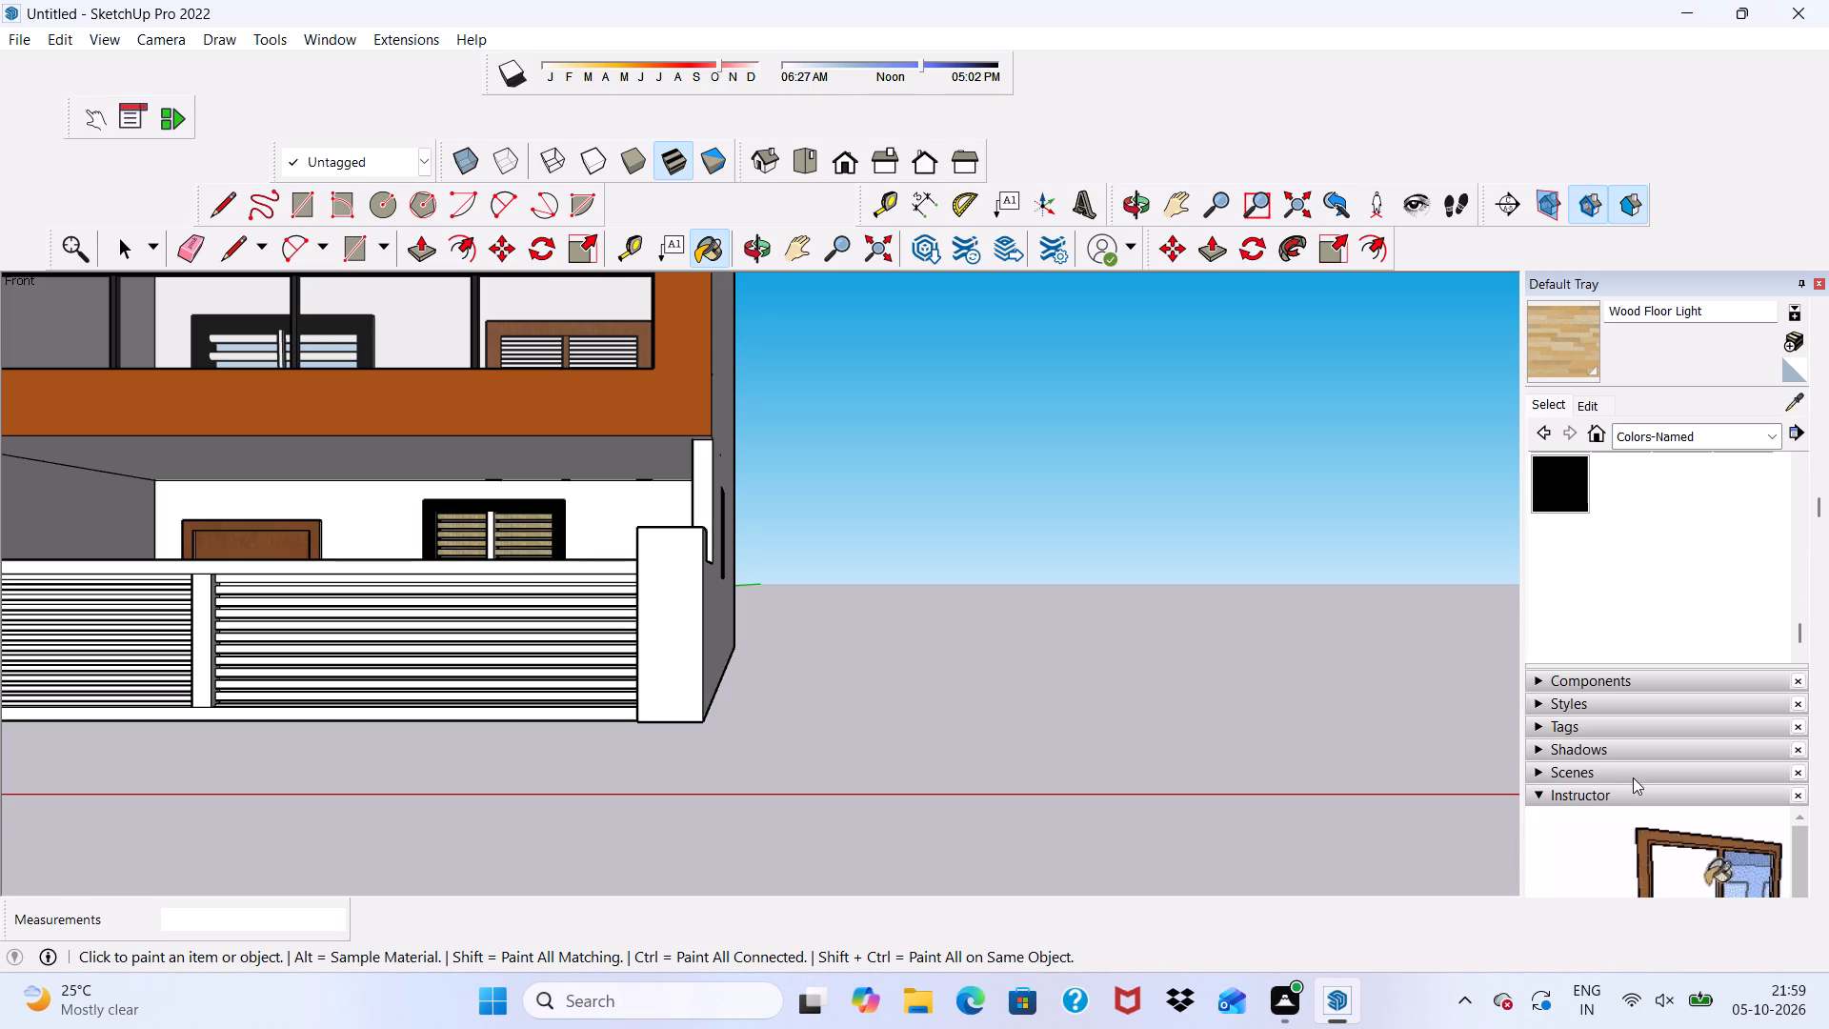
left_click(1582, 477)
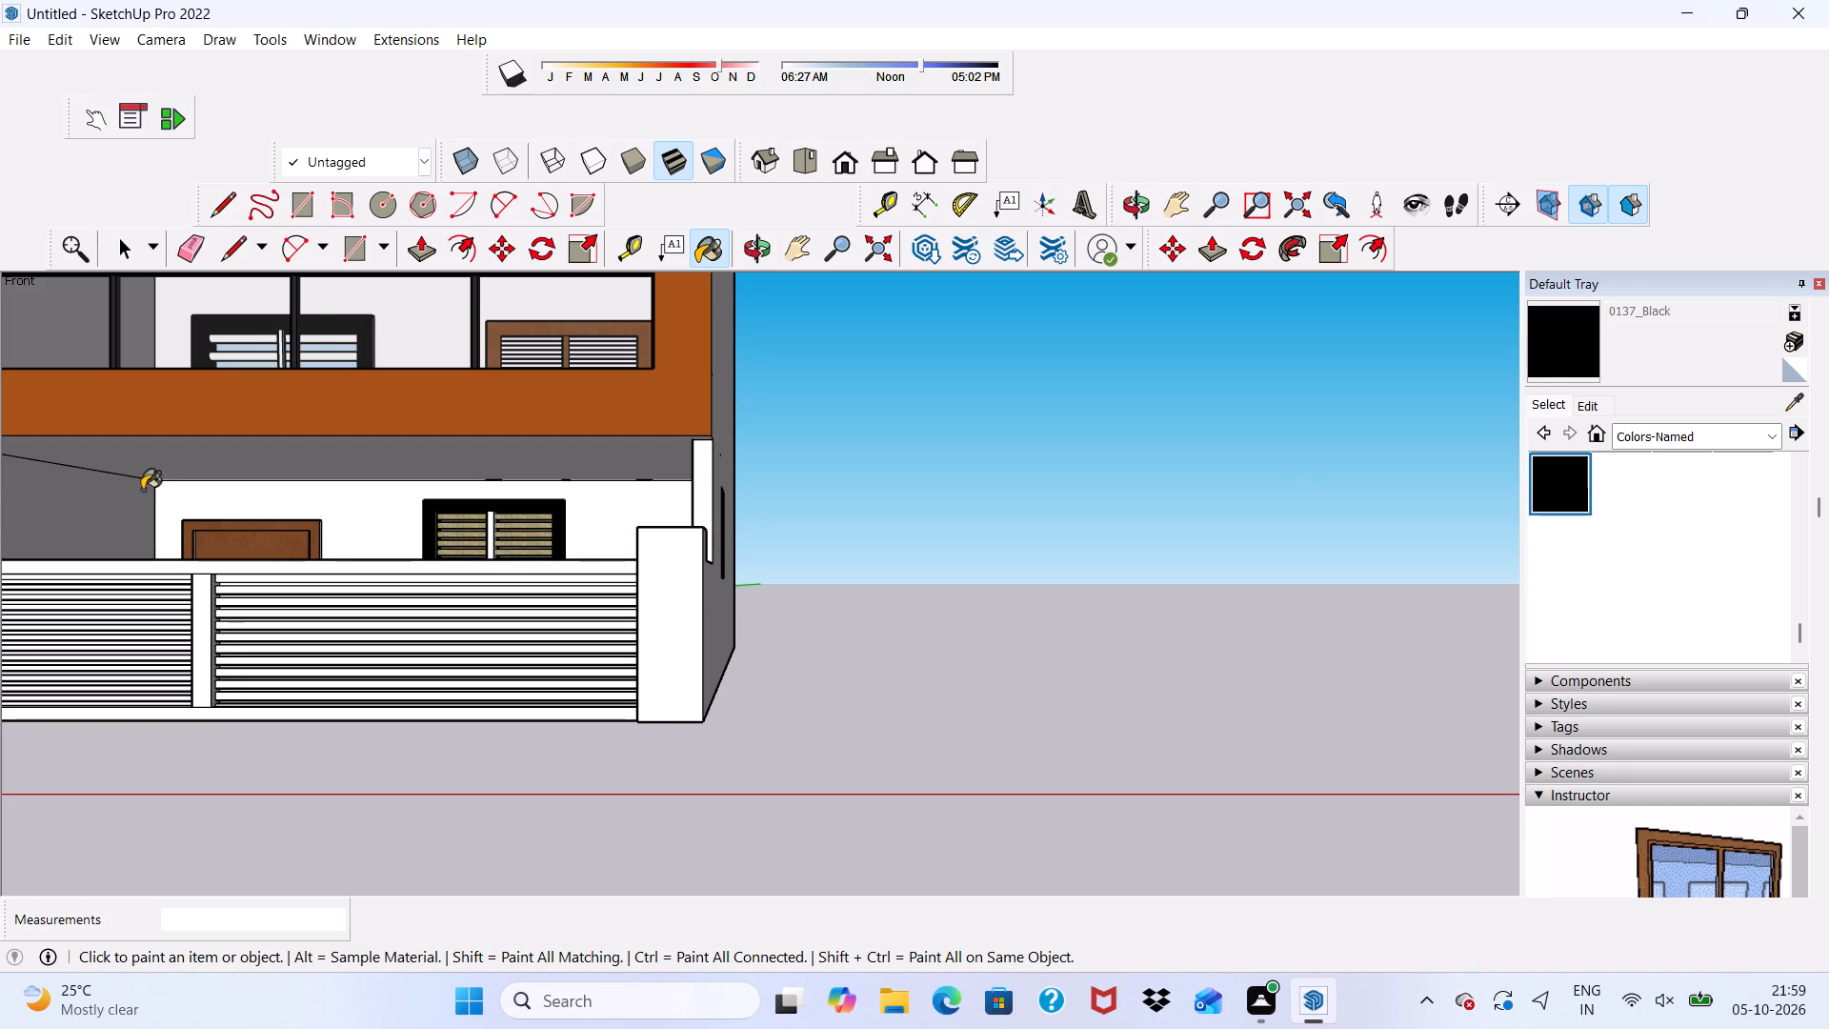
scroll(138, 490, "up", 4)
scroll(464, 598, "up", 15)
left_click(814, 557)
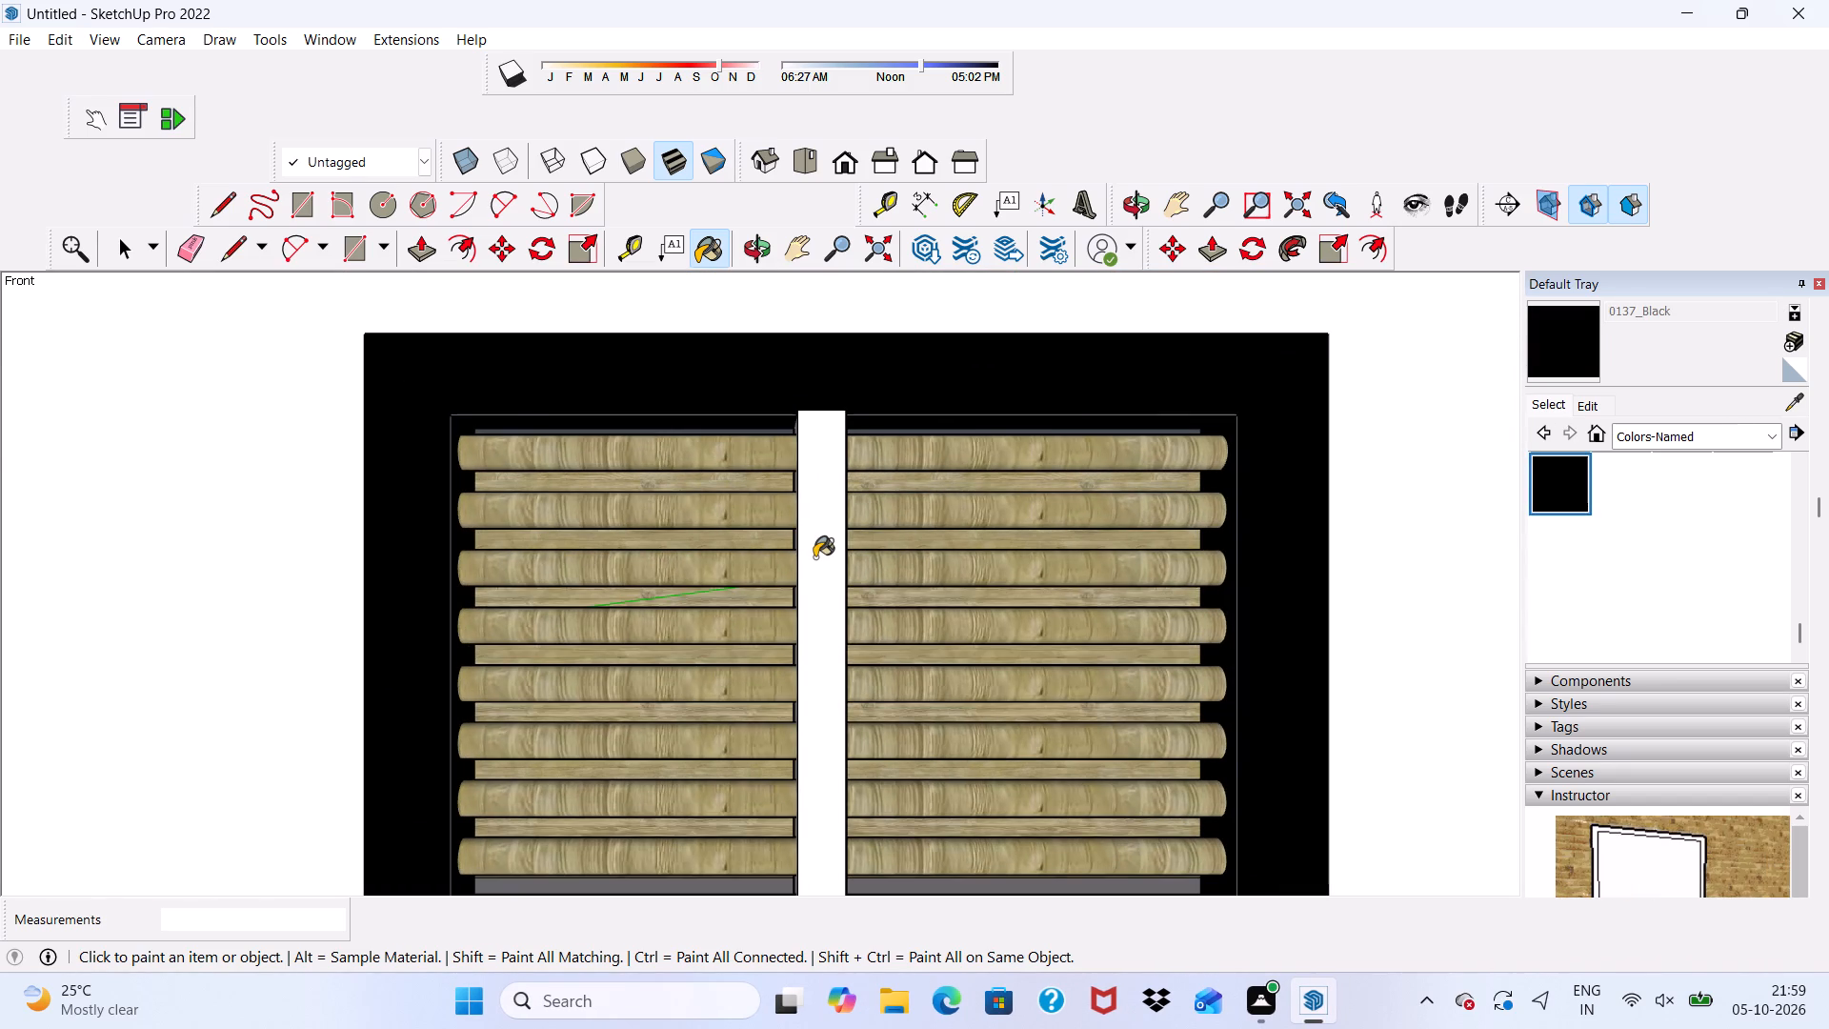
Paint both side faces of the front window's centre mullion with 0137_Black.
scroll(814, 557, "down", 1)
middle_click_drag(814, 557, 968, 562)
scroll(785, 566, "up", 5)
left_click(812, 535)
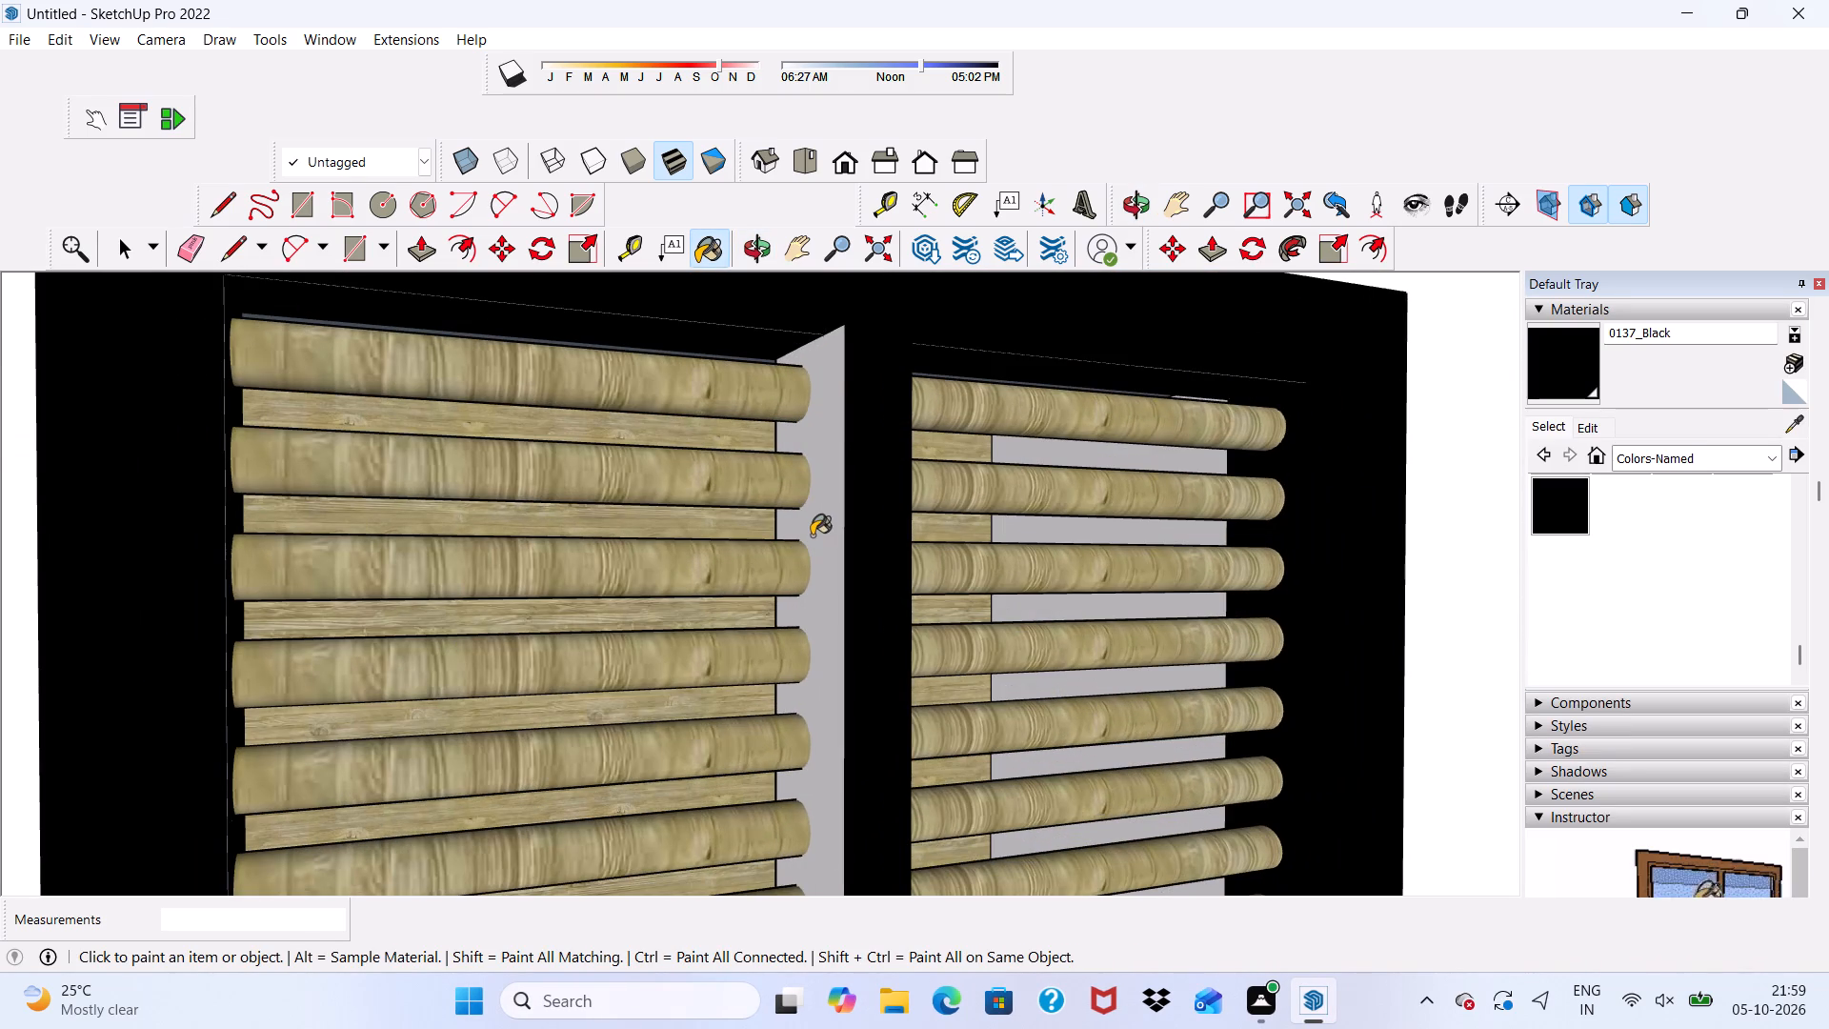
middle_click_drag(812, 535, 319, 632)
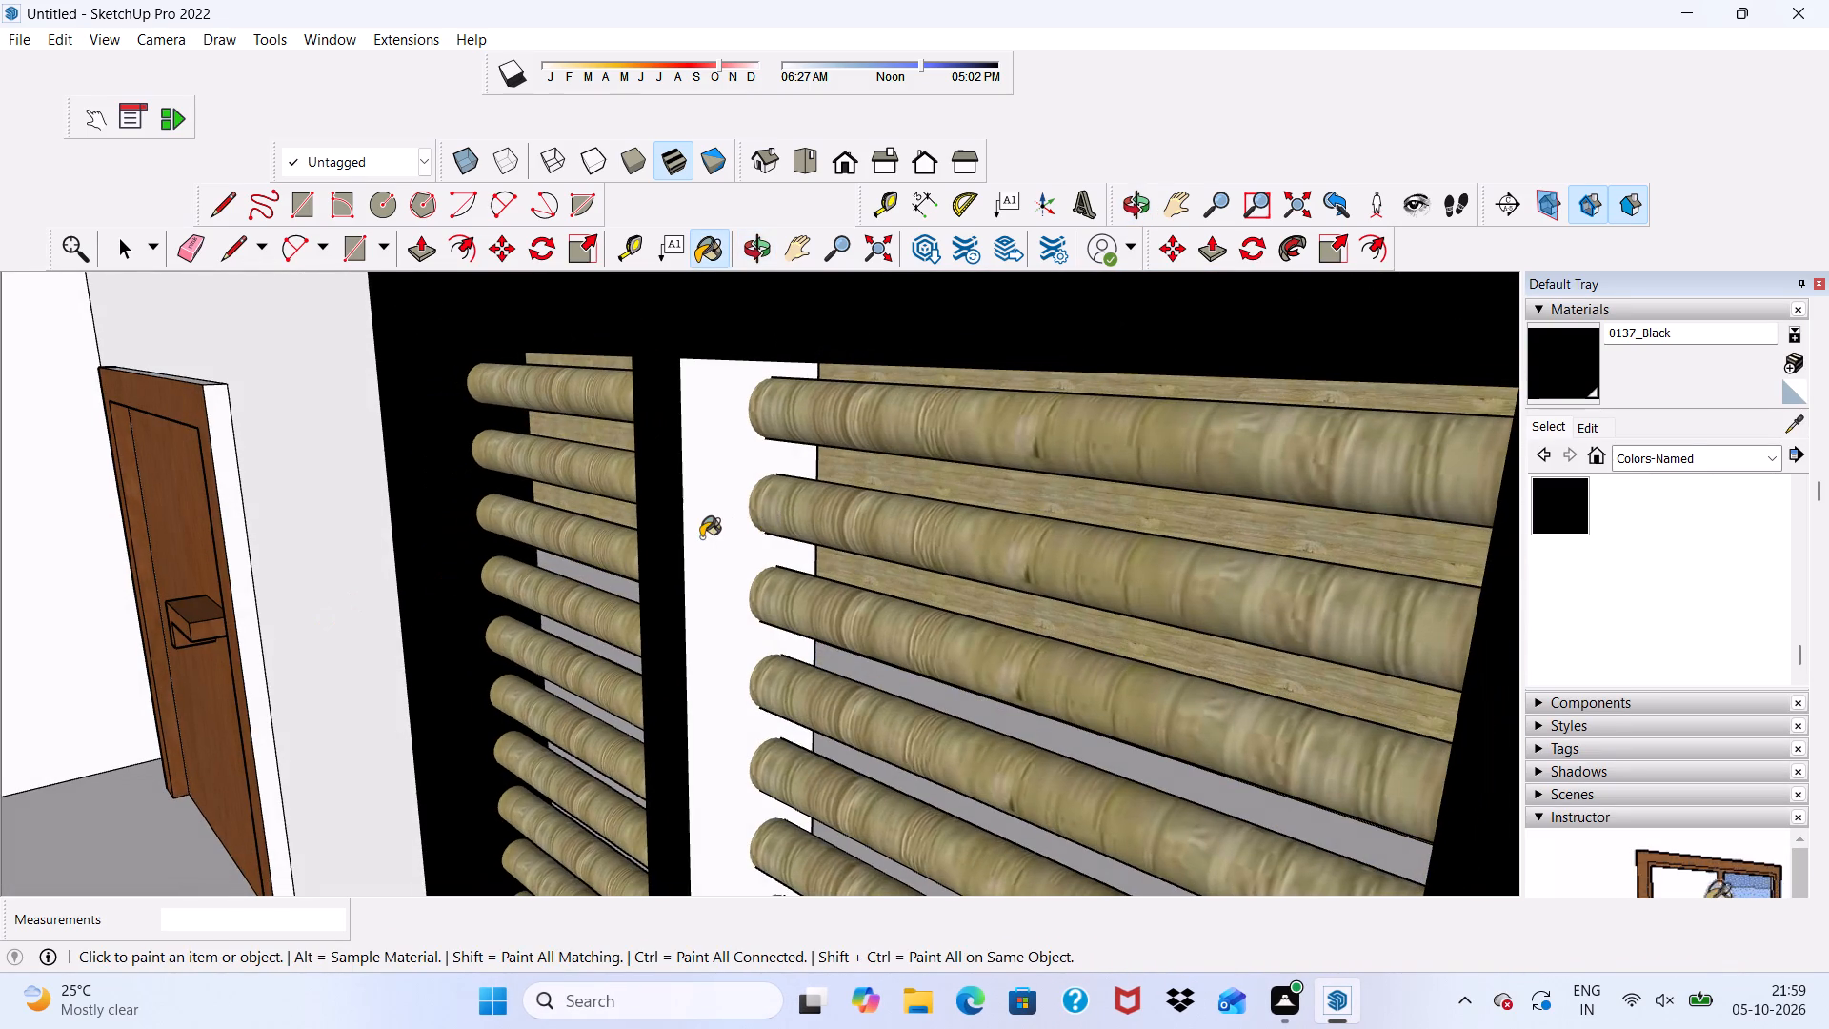
left_click(701, 536)
scroll(632, 553, "down", 4)
middle_click_drag(507, 590, 1153, 460)
scroll(353, 479, "up", 1)
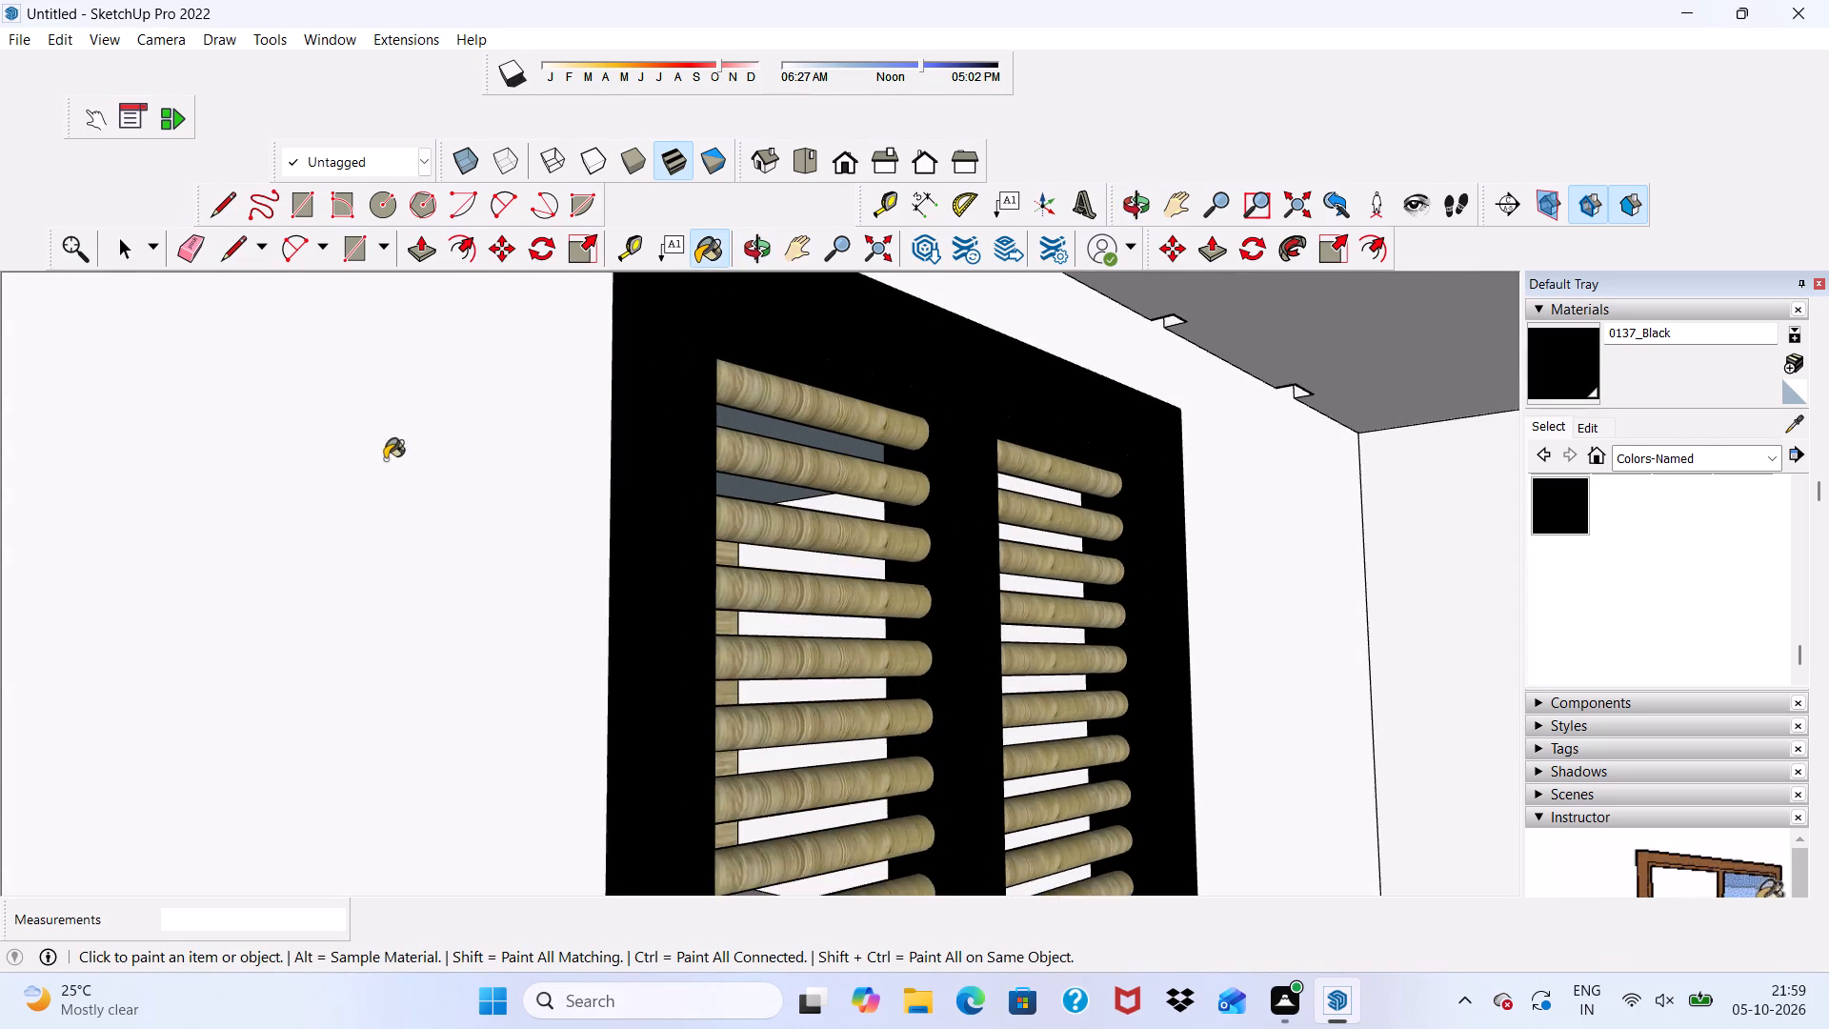
Examine the facade from the front and the upper-floor balcony with its unpainted window slats and louvred opening.
scroll(776, 460, "down", 7)
scroll(947, 482, "up", 1)
scroll(947, 482, "down", 12)
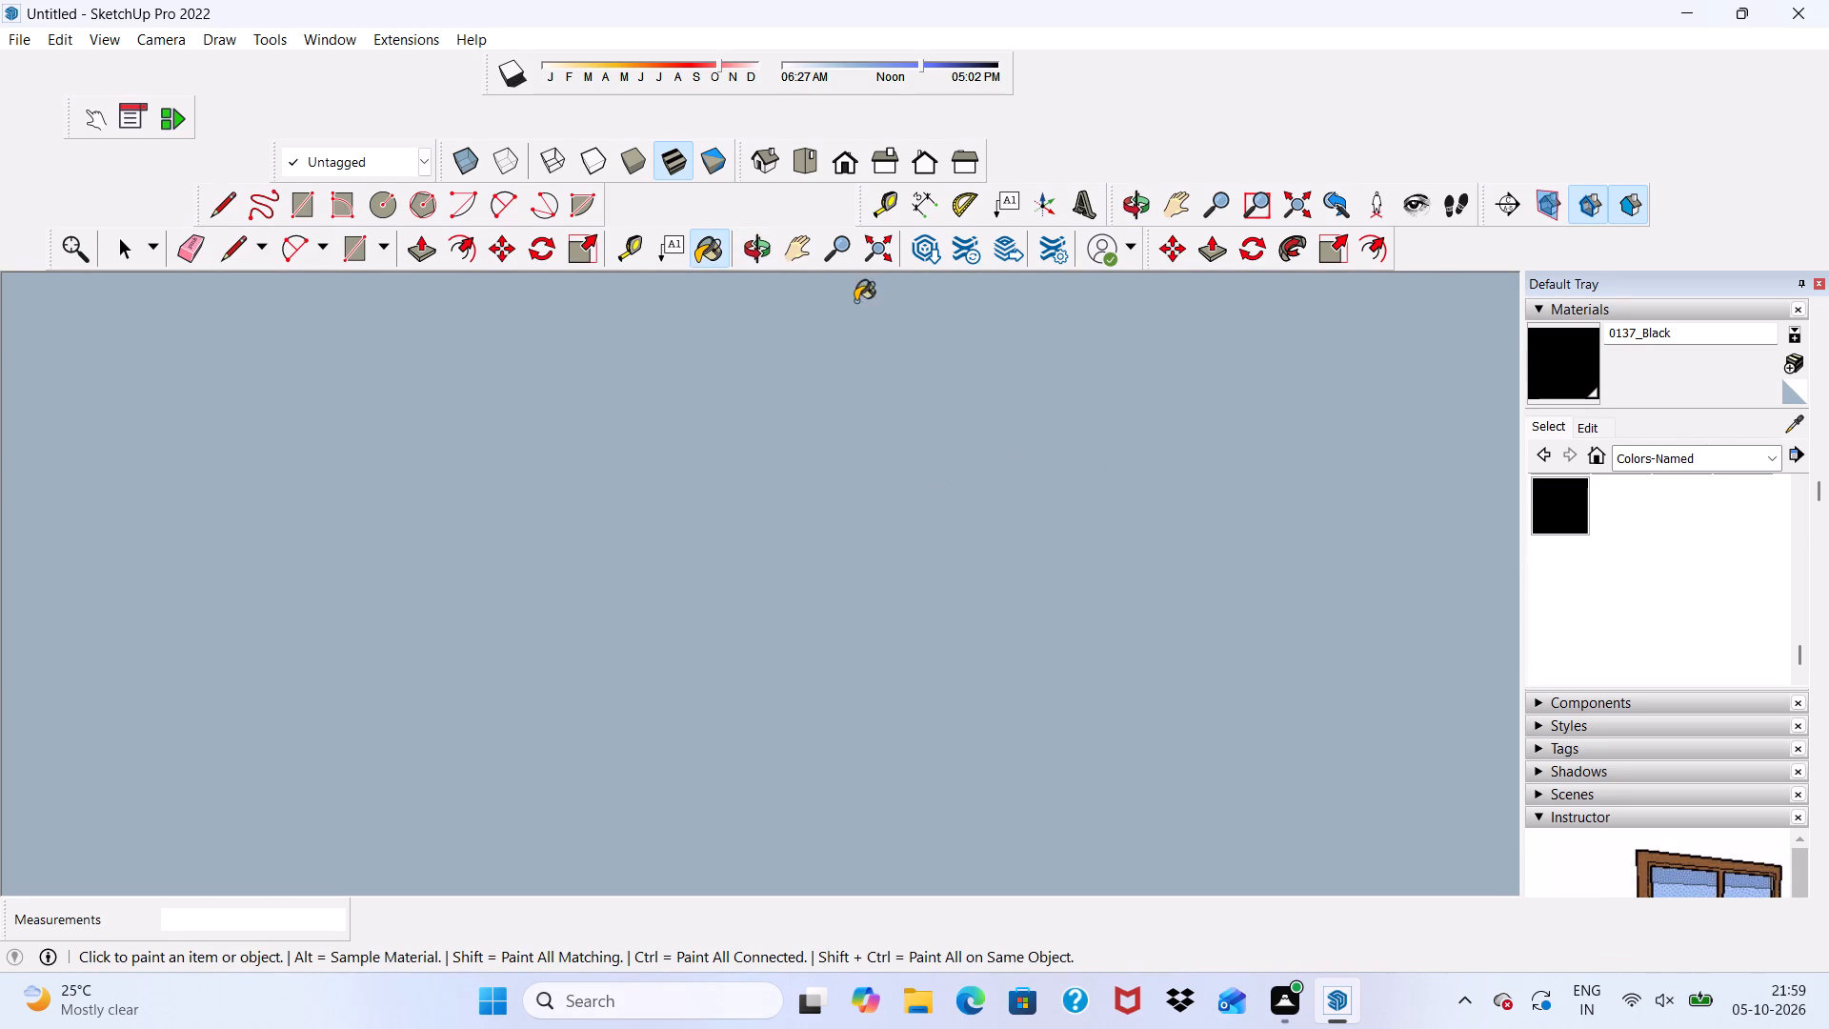
left_click(854, 162)
scroll(754, 291, "down", 8)
scroll(697, 571, "up", 1)
scroll(697, 572, "down", 6)
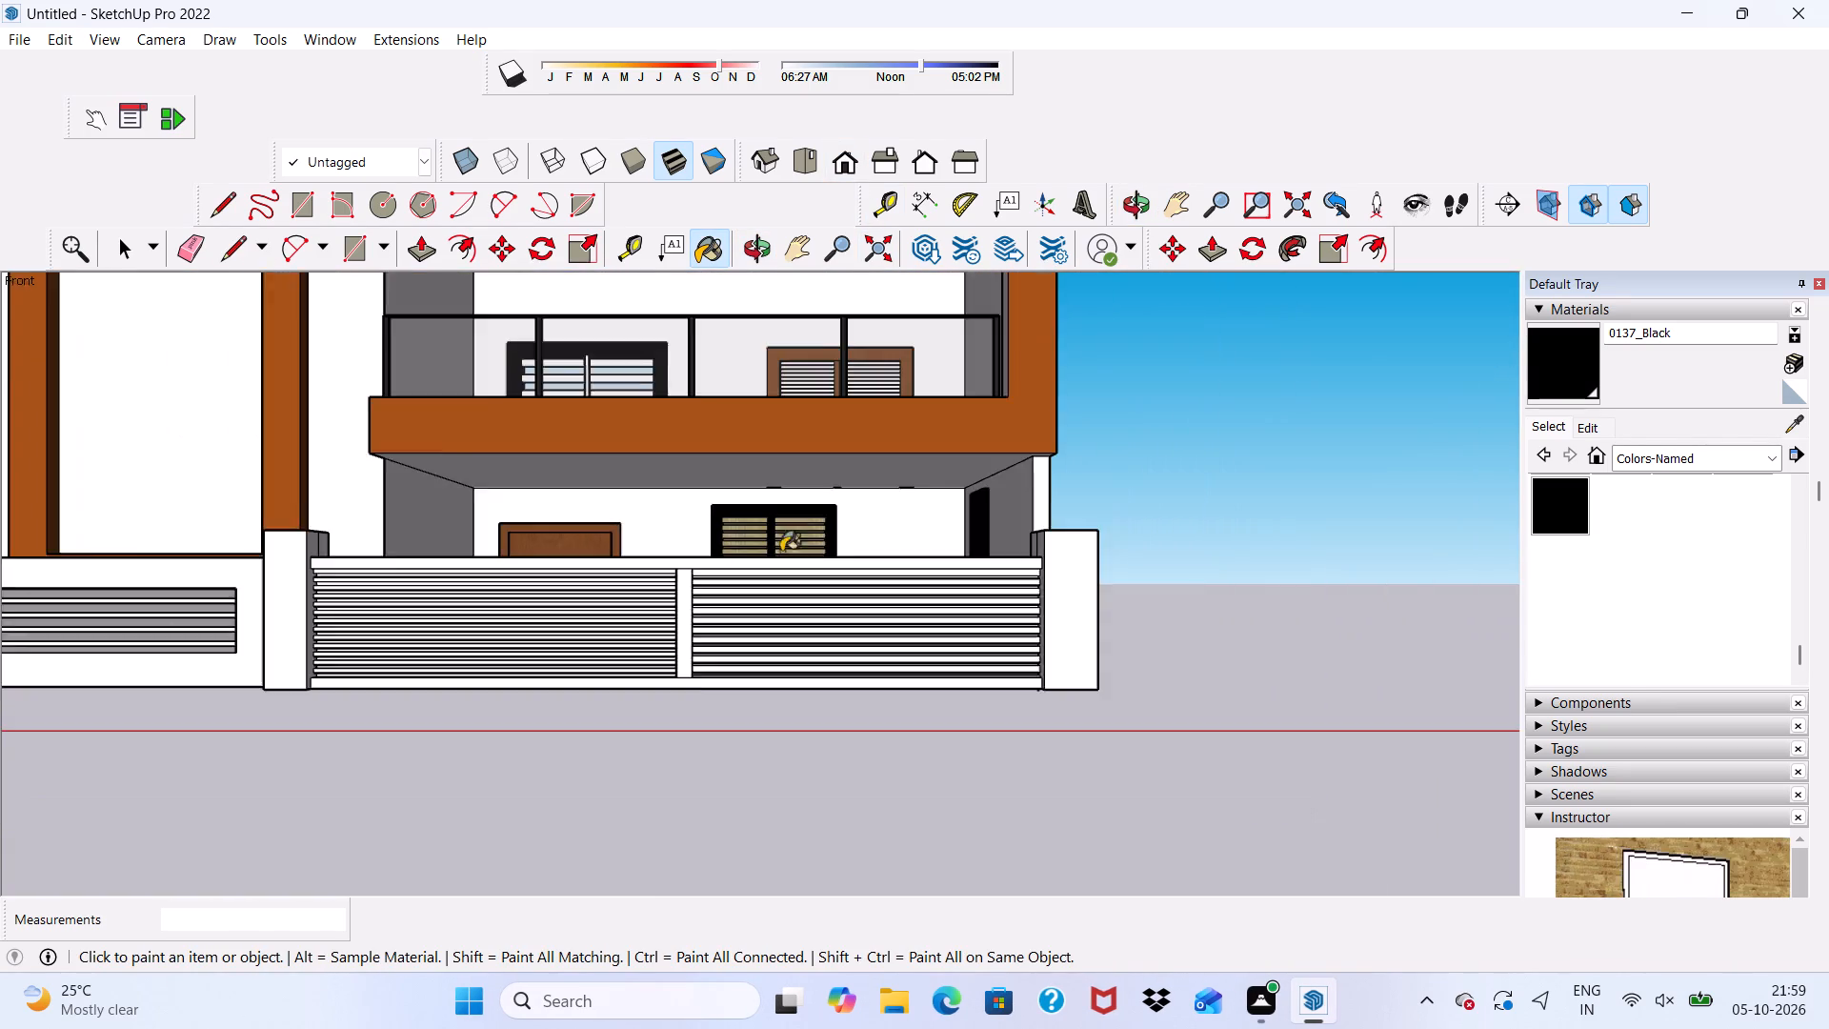
scroll(781, 552, "down", 1)
middle_click_drag(830, 546, 846, 736)
scroll(830, 549, "down", 1)
scroll(601, 406, "up", 6)
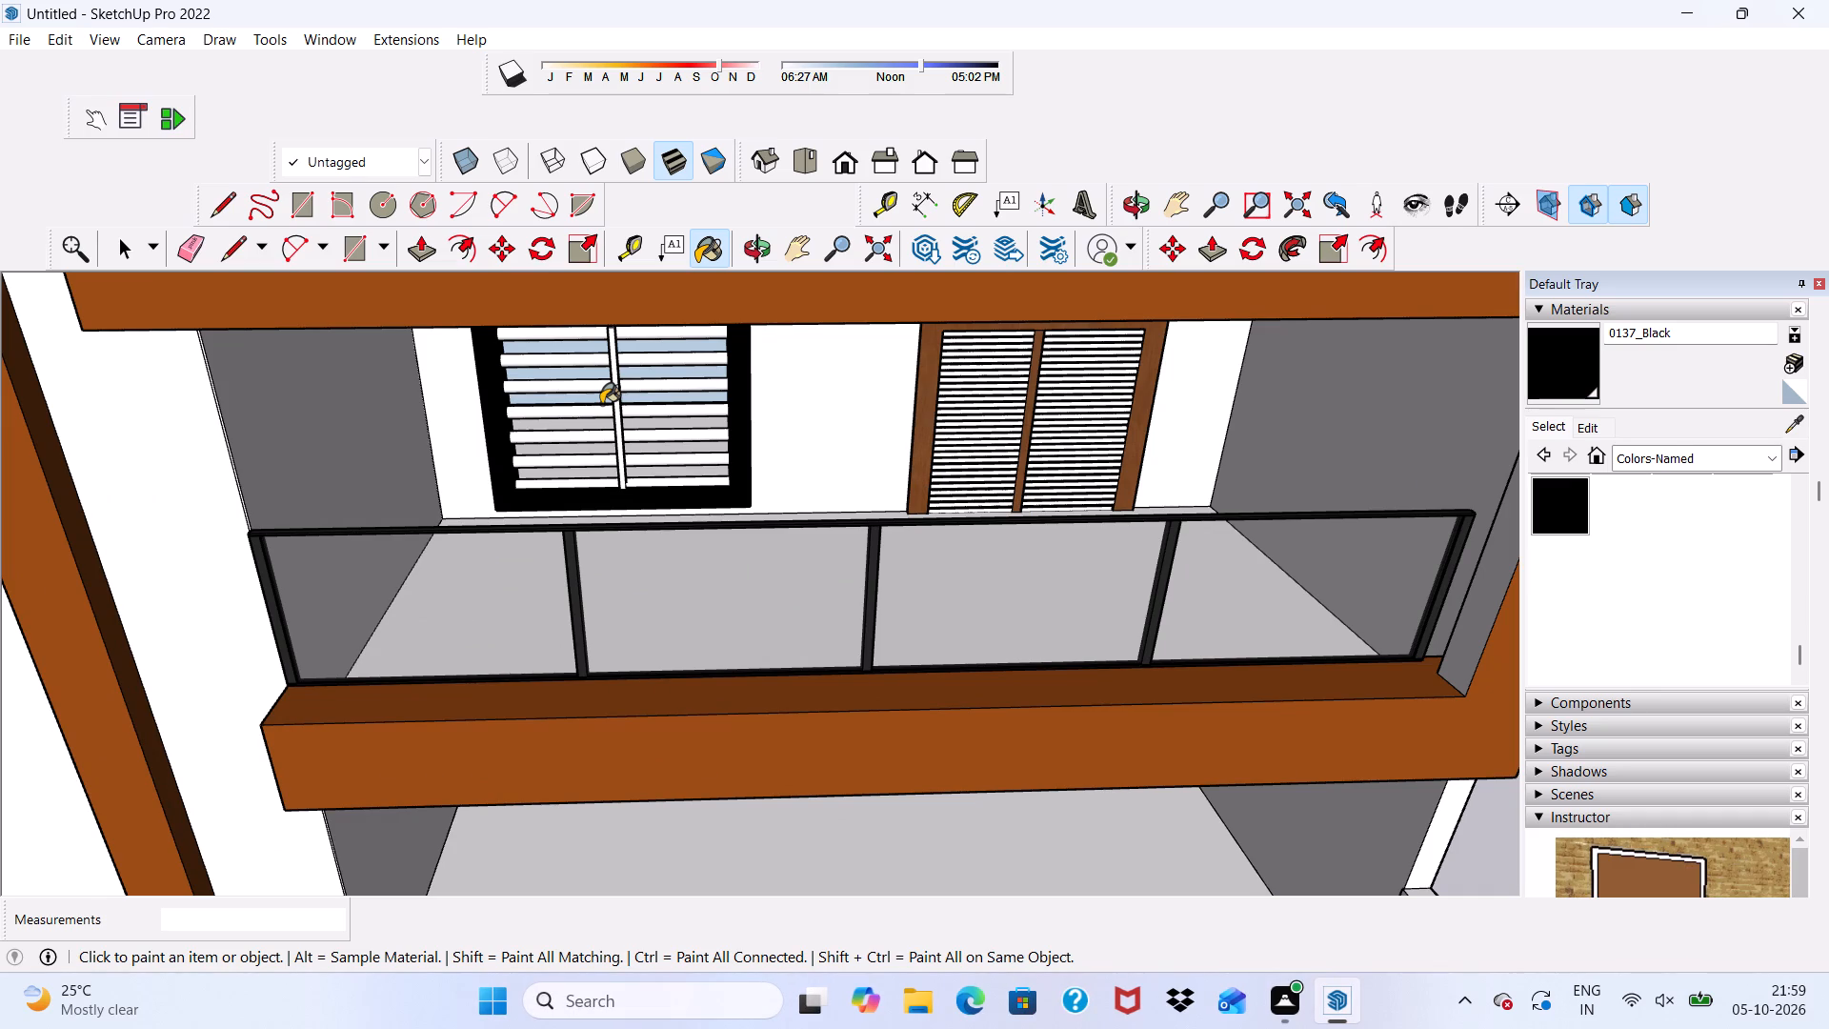
scroll(634, 472, "down", 3)
key("space")
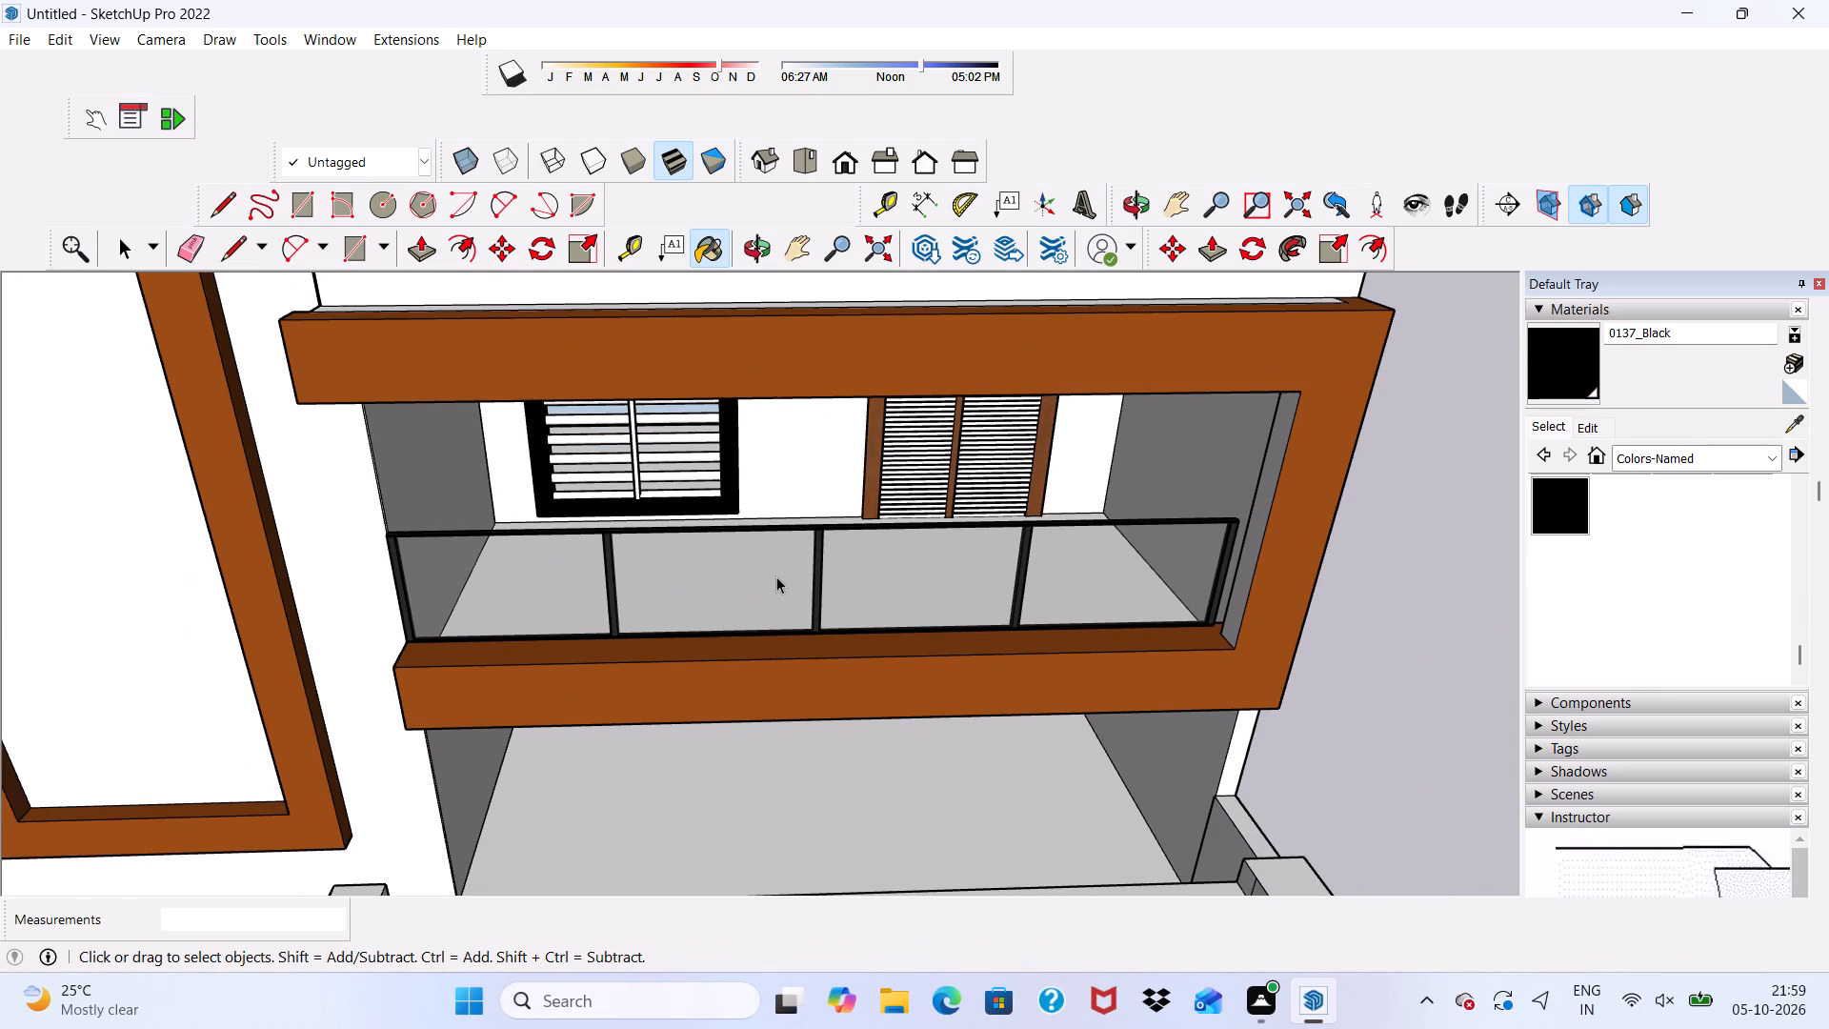
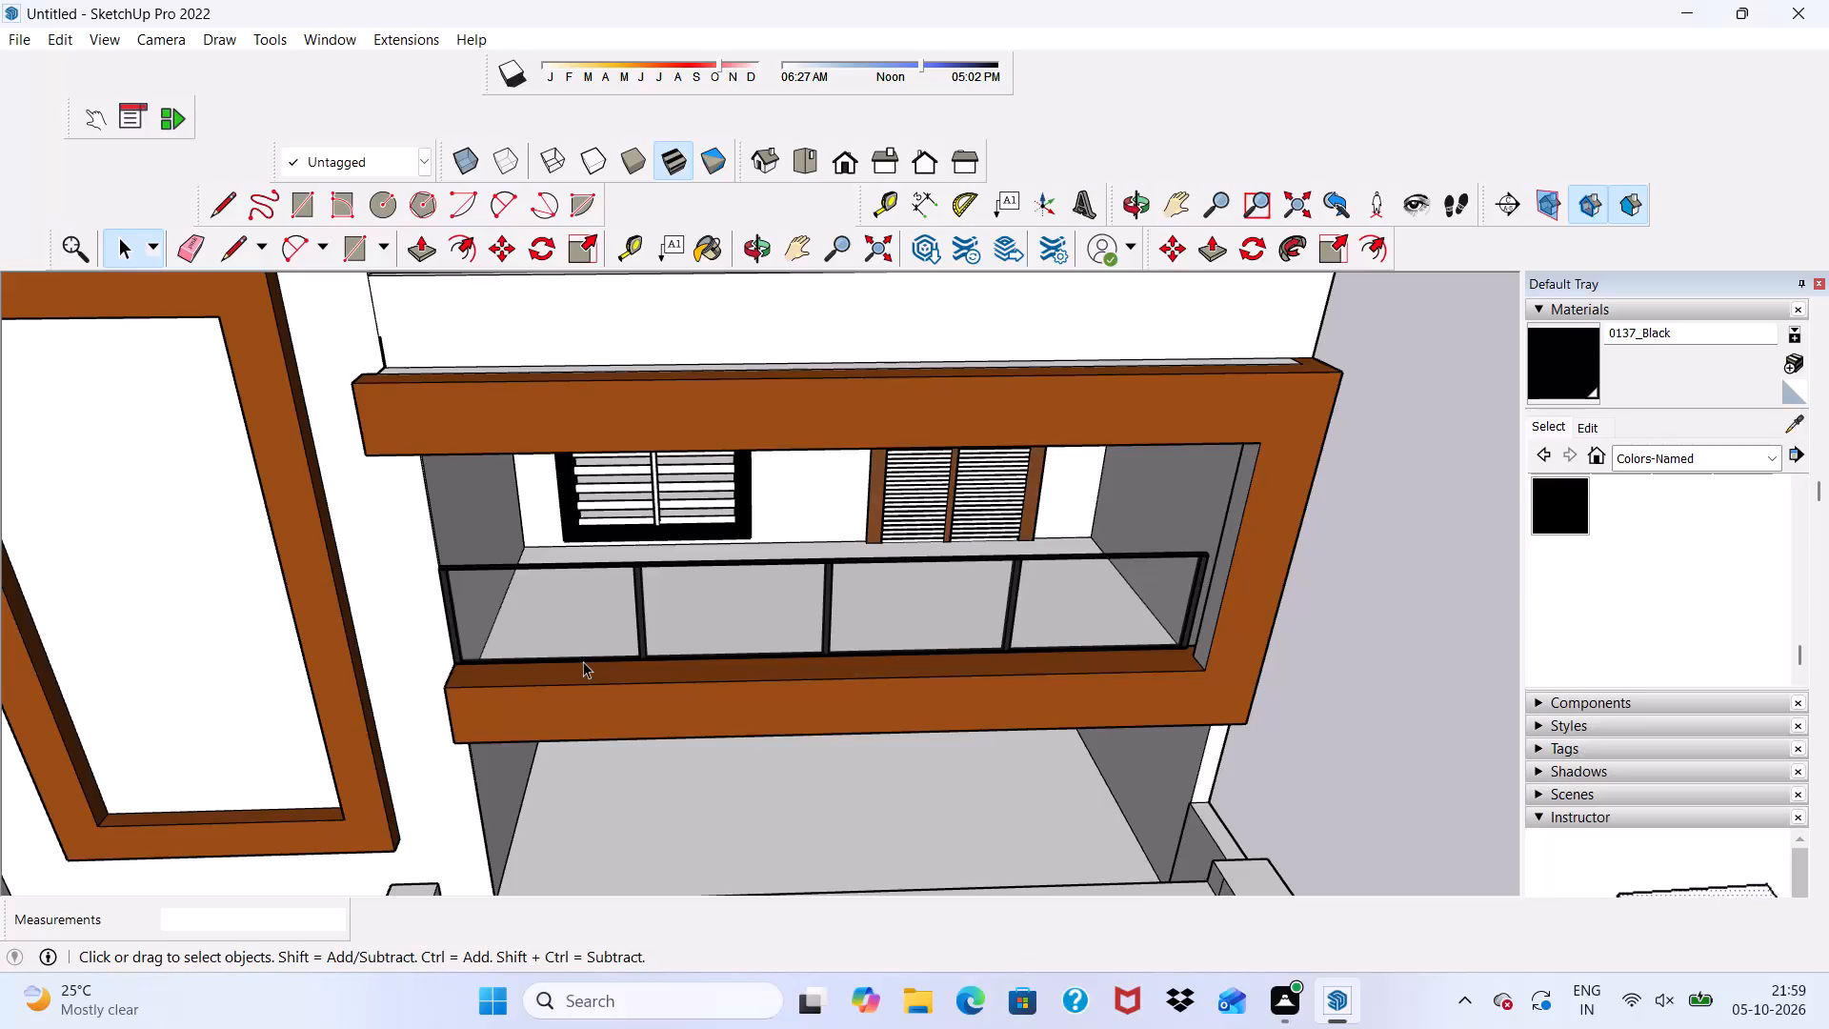
Paint the outer side face of the ground-floor door frame with Wood Veneer 01 from the Wood materials.
scroll(583, 661, "up", 3)
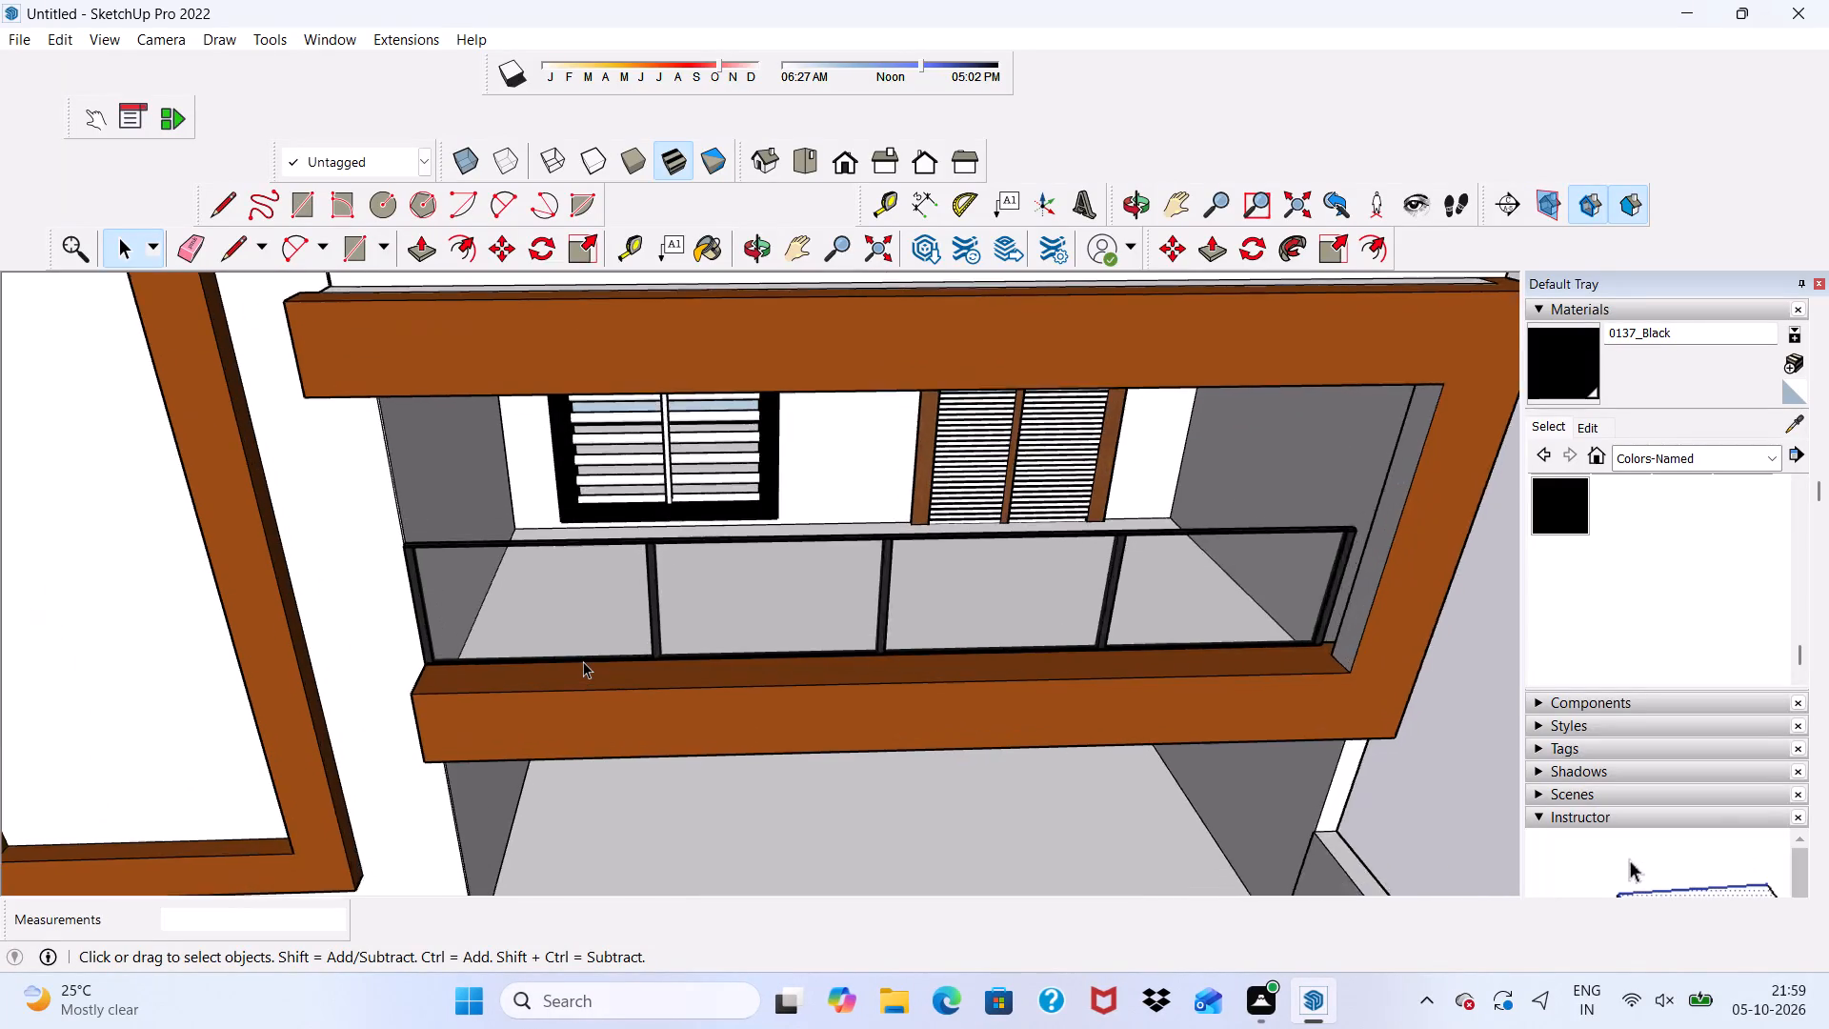
scroll(583, 661, "down", 4)
middle_click_drag(939, 654, 872, 433)
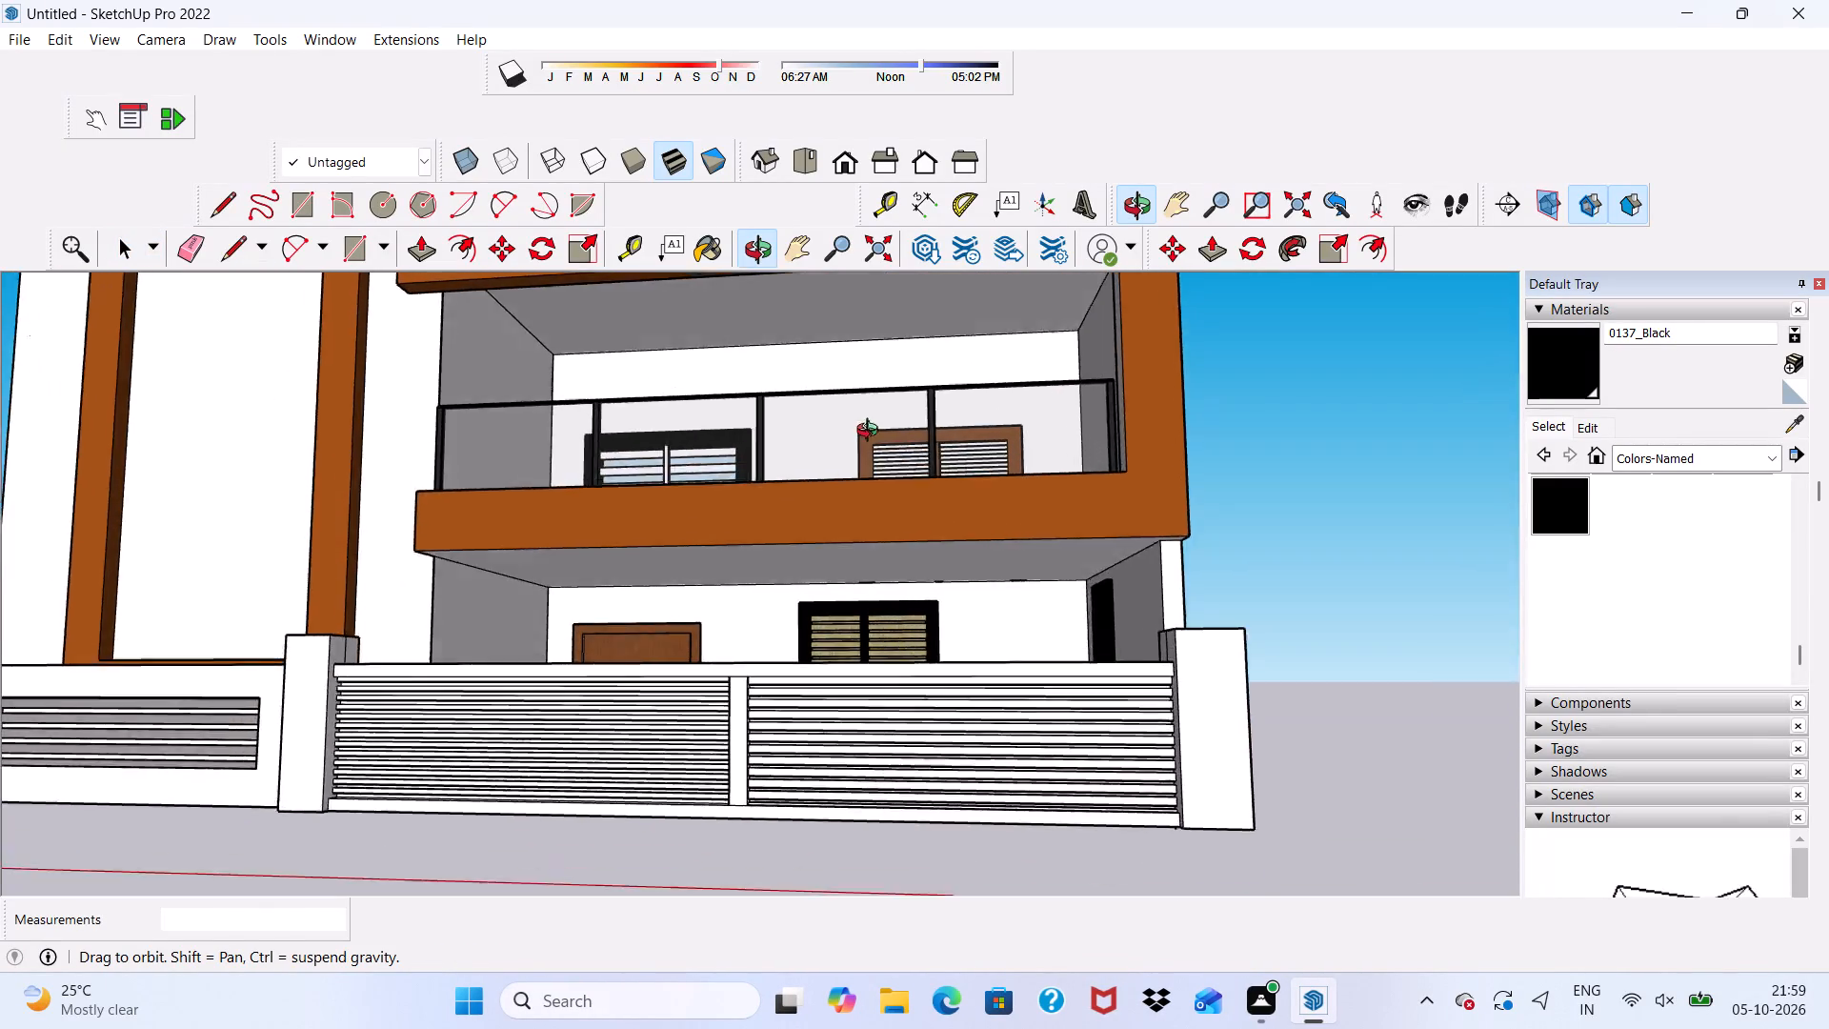
middle_click_drag(872, 433, 889, 474)
middle_click(889, 474)
middle_click_drag(892, 488, 903, 534)
scroll(913, 582, "up", 11)
scroll(615, 643, "down", 5)
middle_click_drag(615, 643, 801, 757)
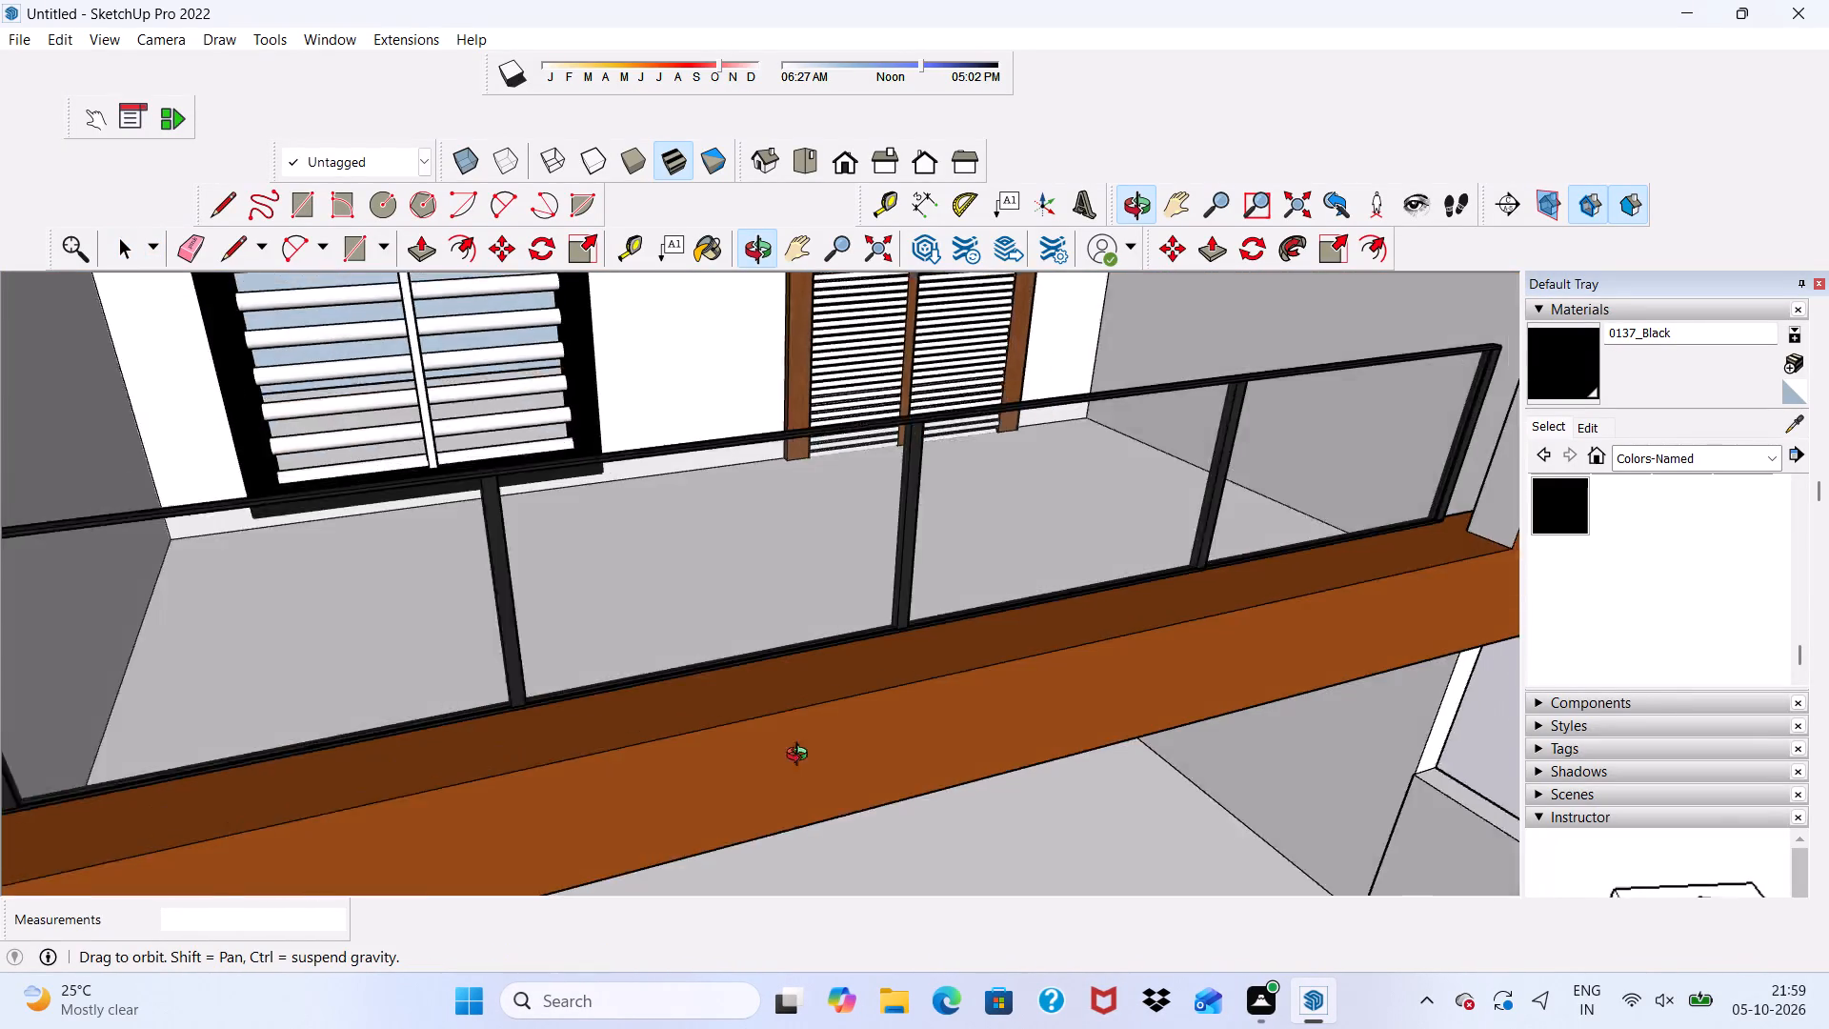
middle_click_drag(801, 757, 497, 600)
scroll(497, 600, "up", 5)
scroll(734, 656, "up", 5)
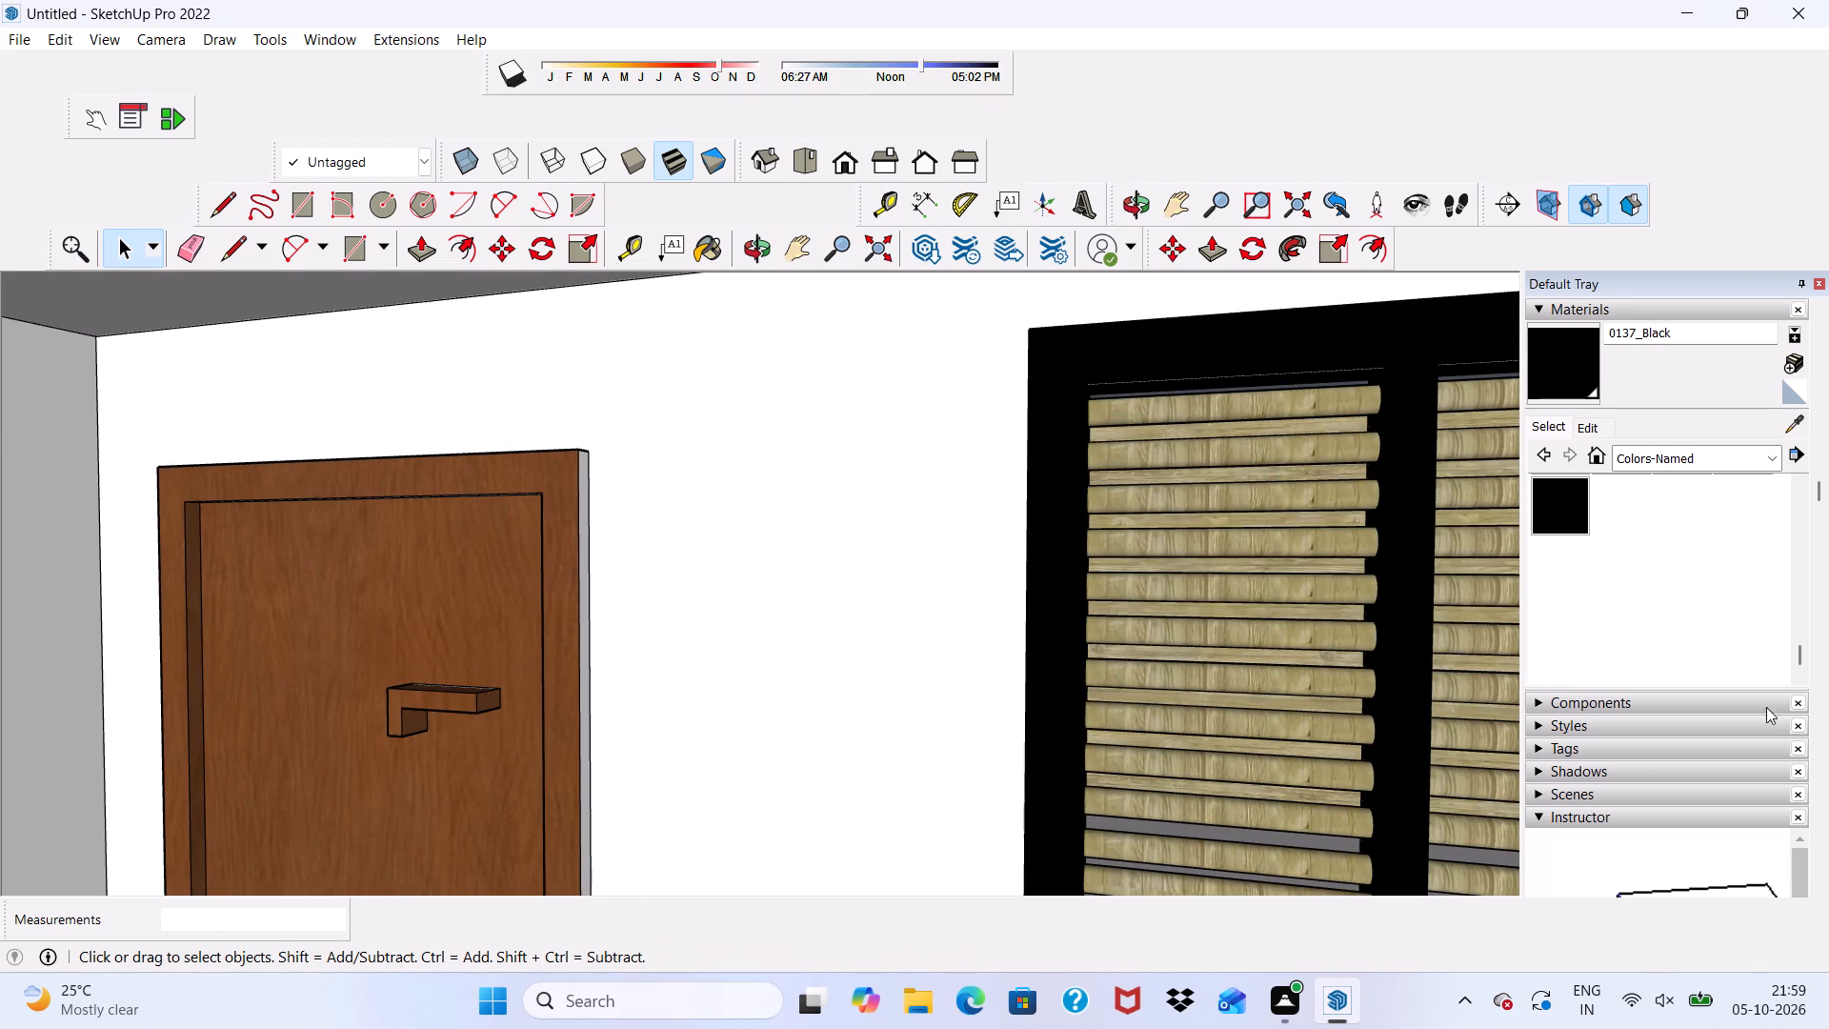
left_click(1765, 454)
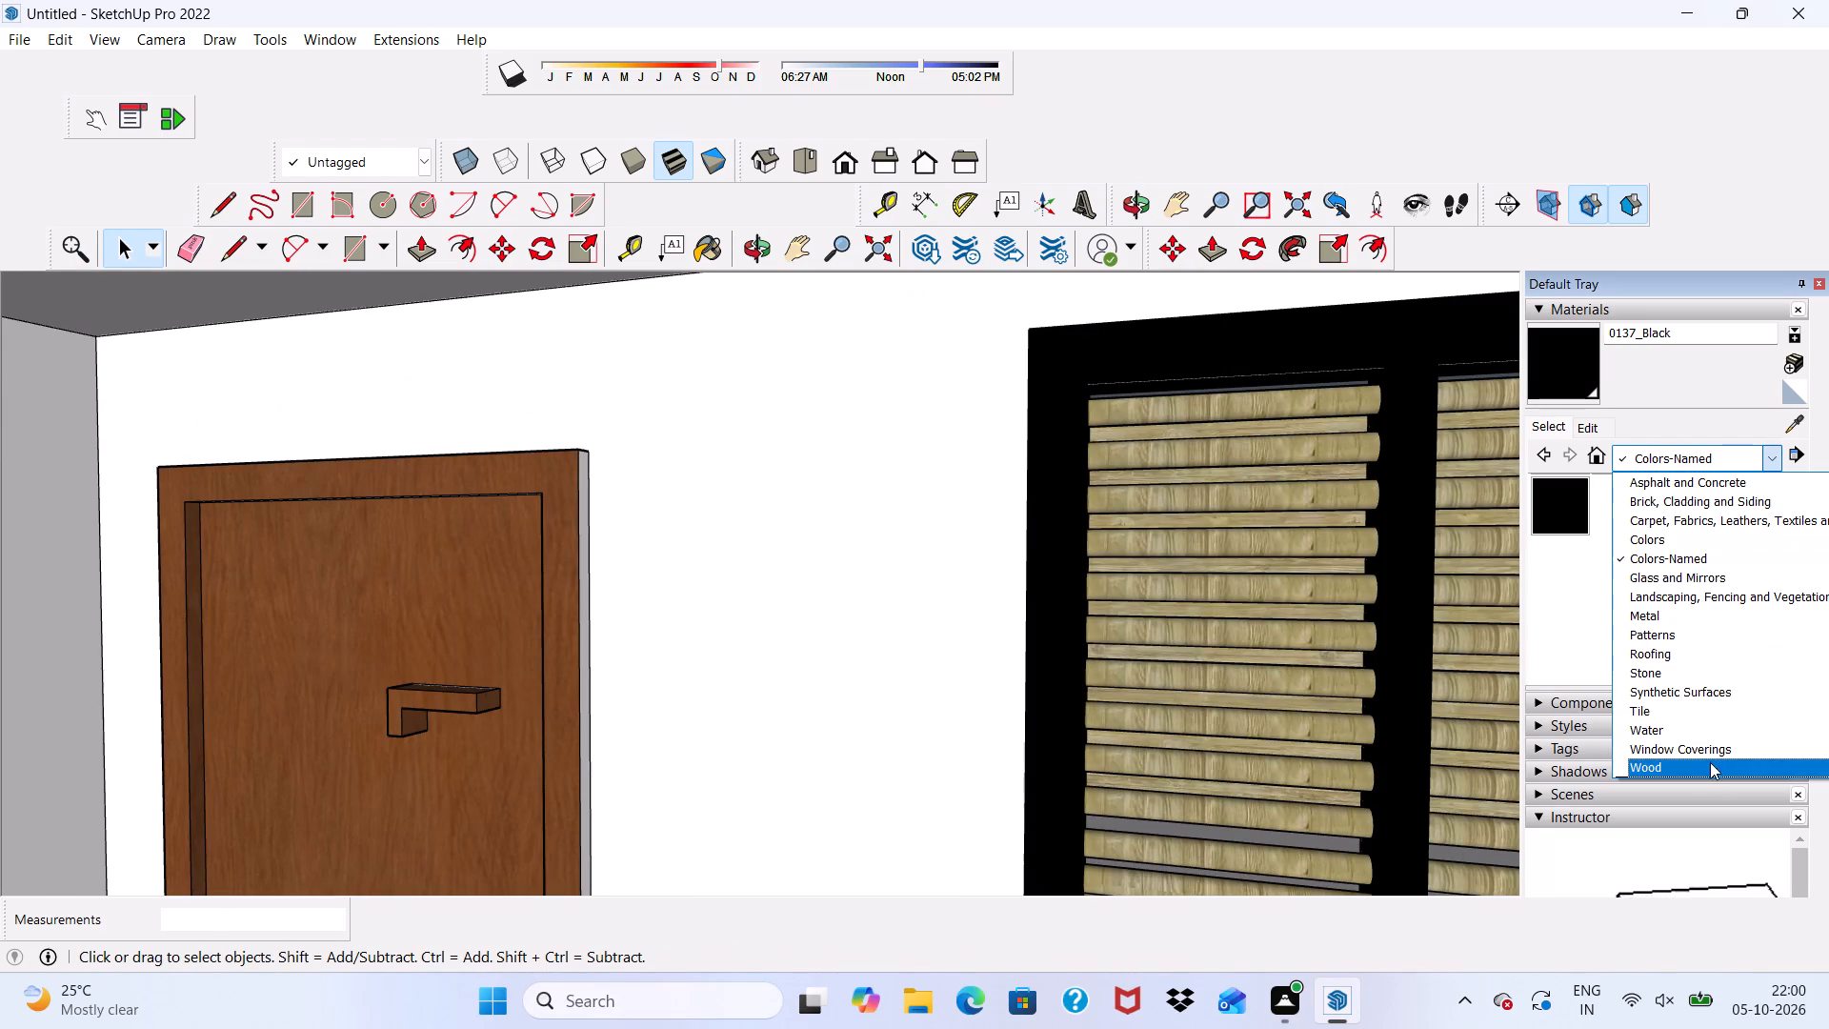
left_click(1706, 772)
left_click(1690, 622)
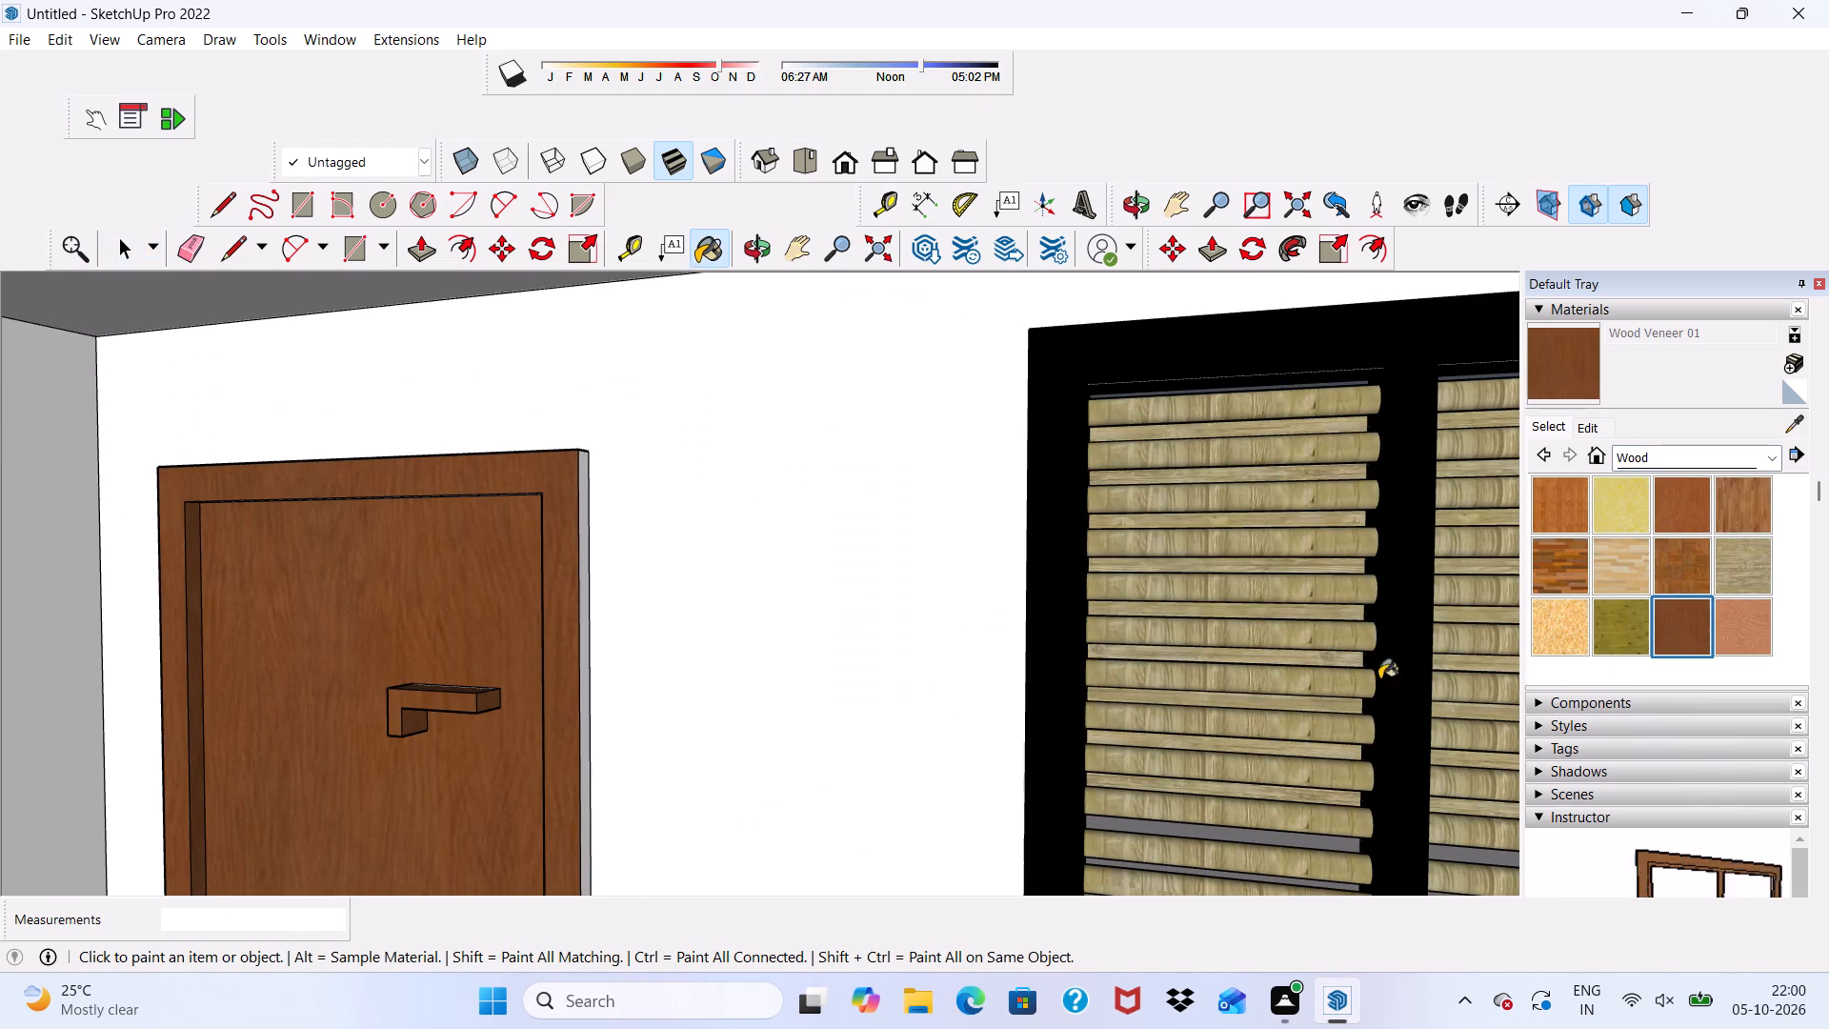
scroll(828, 696, "up", 3)
scroll(828, 696, "down", 1)
scroll(828, 696, "up", 1)
scroll(233, 669, "up", 5)
scroll(571, 550, "up", 2)
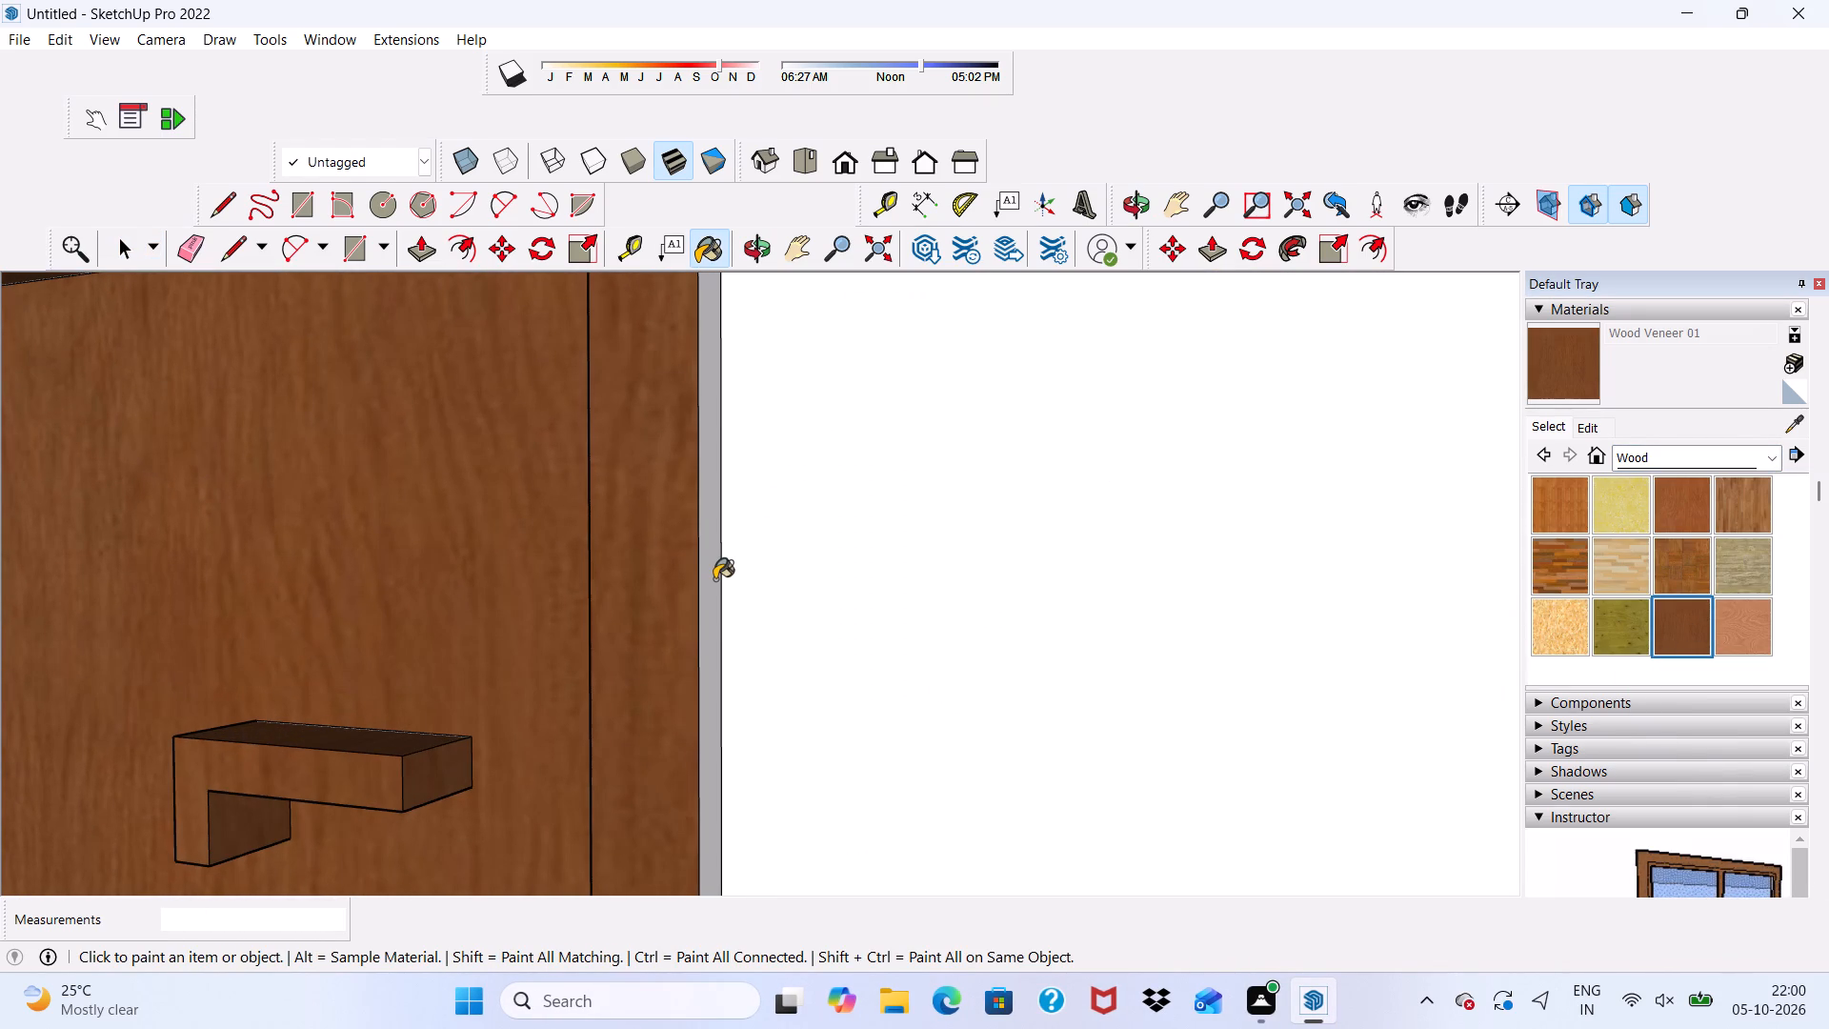
left_click(714, 579)
Paint the top face of the ground-floor door frame with Wood Veneer 01.
scroll(663, 607, "down", 1)
scroll(644, 616, "up", 1)
scroll(633, 620, "down", 13)
middle_click_drag(627, 615, 589, 732)
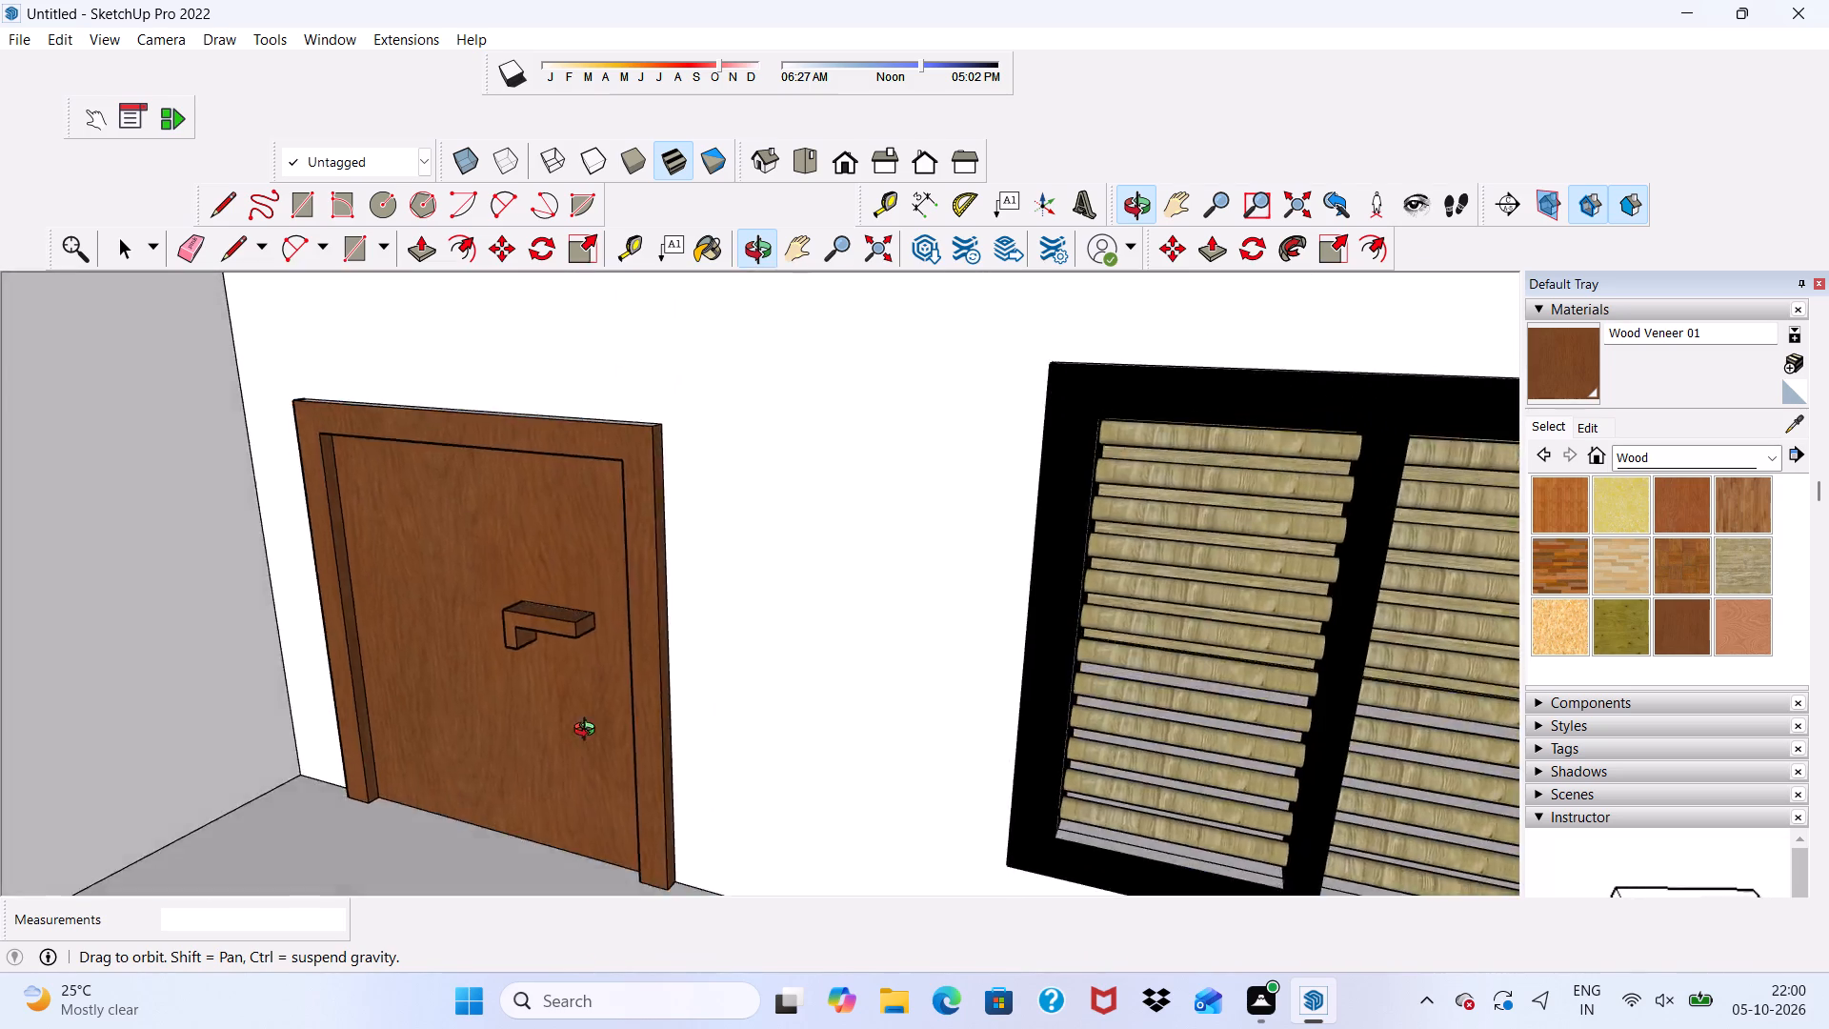
middle_click_drag(589, 732, 568, 667)
scroll(489, 361, "up", 10)
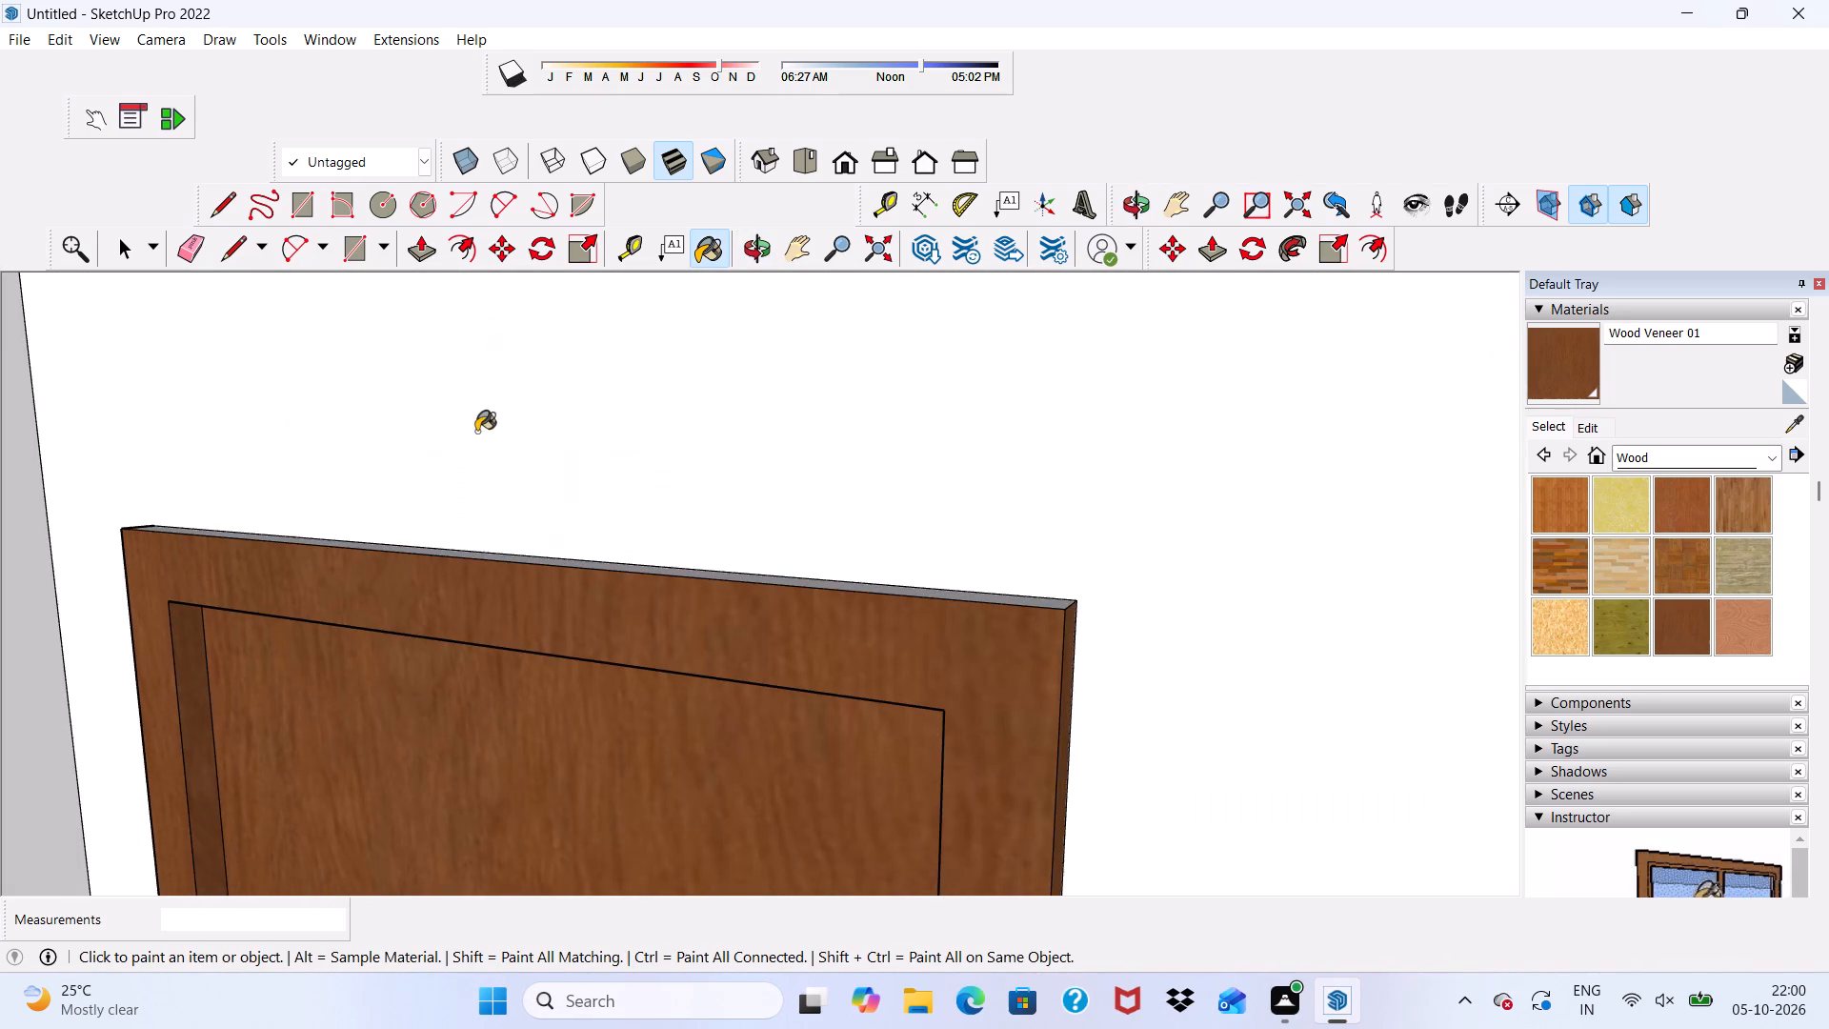
scroll(457, 527, "up", 9)
left_click(445, 573)
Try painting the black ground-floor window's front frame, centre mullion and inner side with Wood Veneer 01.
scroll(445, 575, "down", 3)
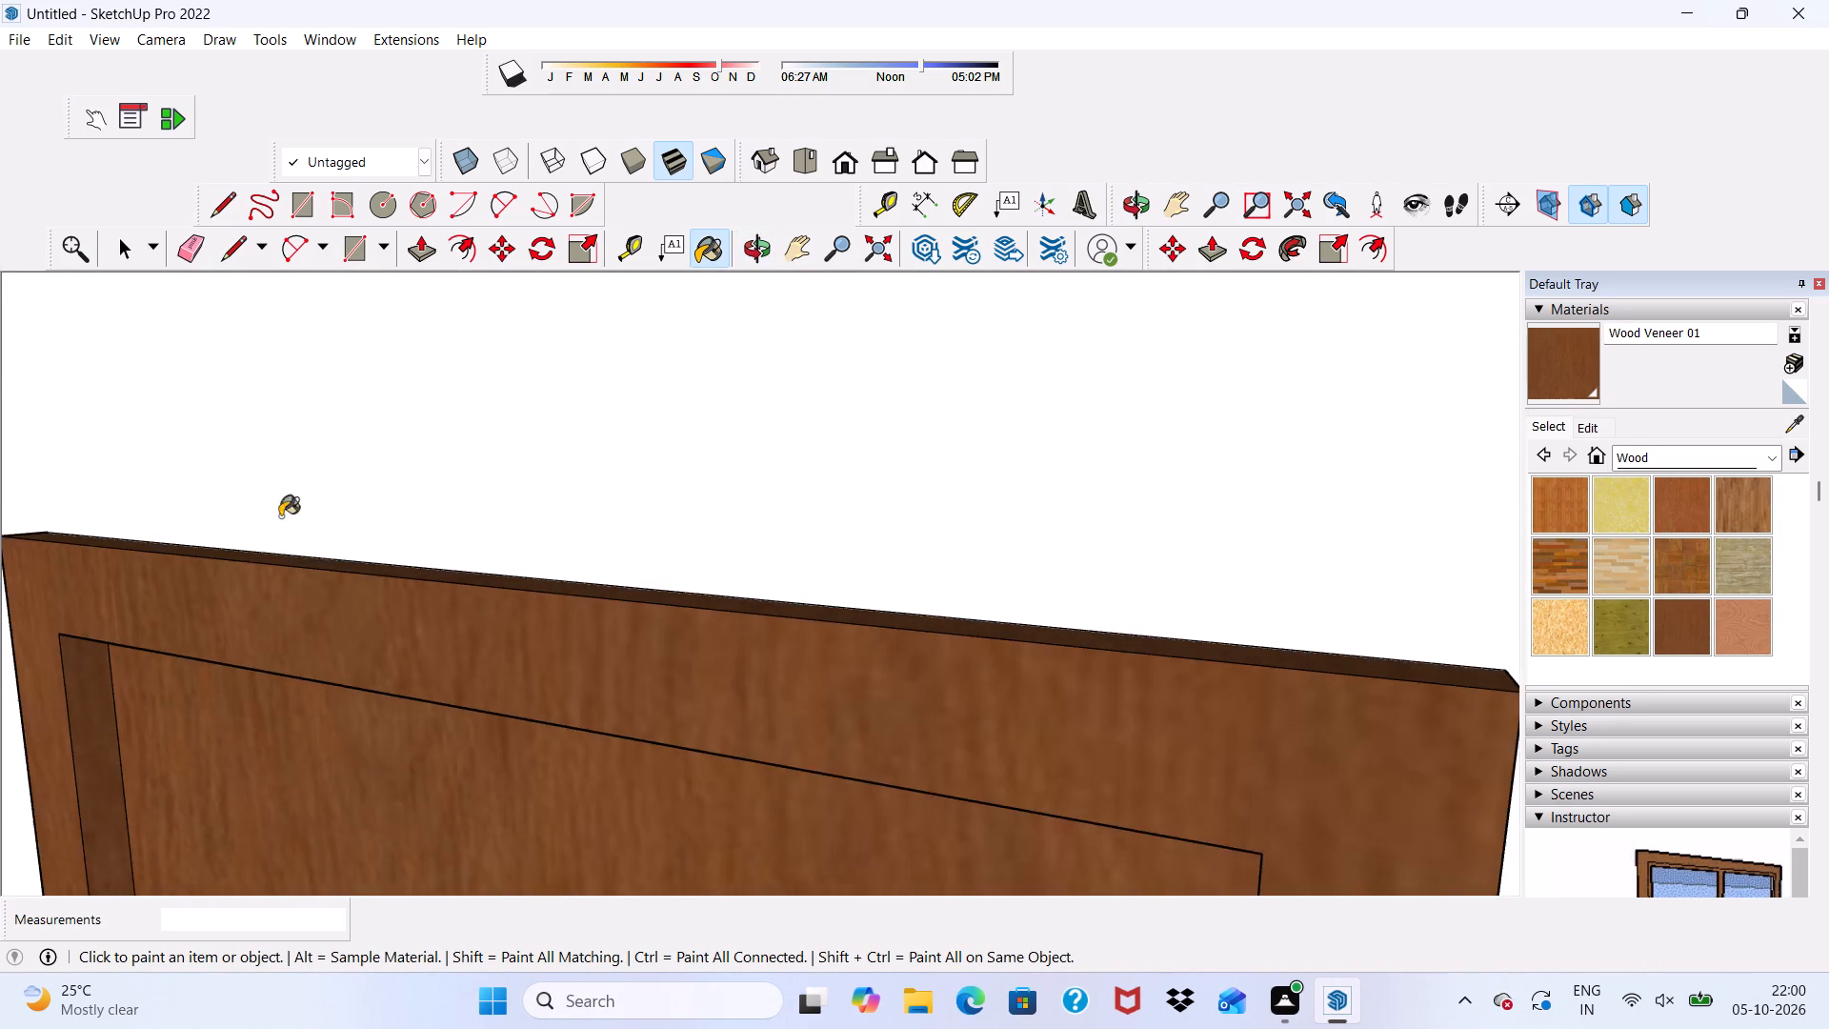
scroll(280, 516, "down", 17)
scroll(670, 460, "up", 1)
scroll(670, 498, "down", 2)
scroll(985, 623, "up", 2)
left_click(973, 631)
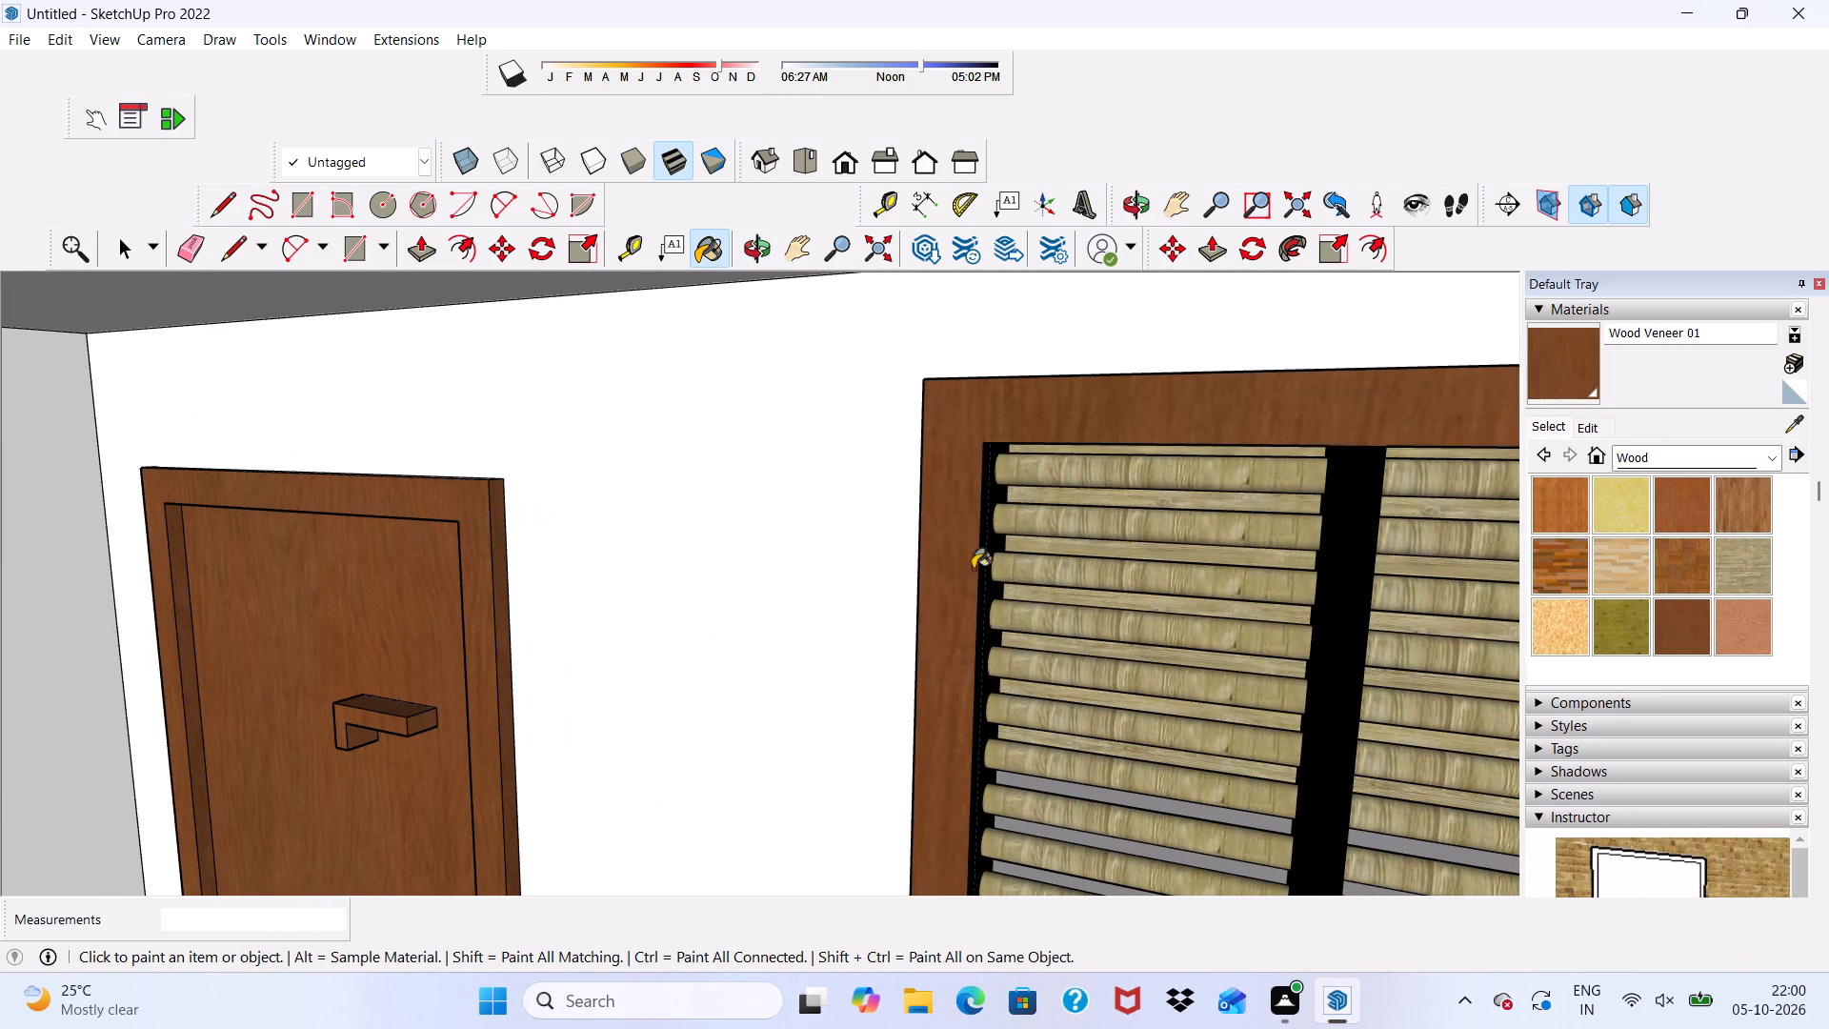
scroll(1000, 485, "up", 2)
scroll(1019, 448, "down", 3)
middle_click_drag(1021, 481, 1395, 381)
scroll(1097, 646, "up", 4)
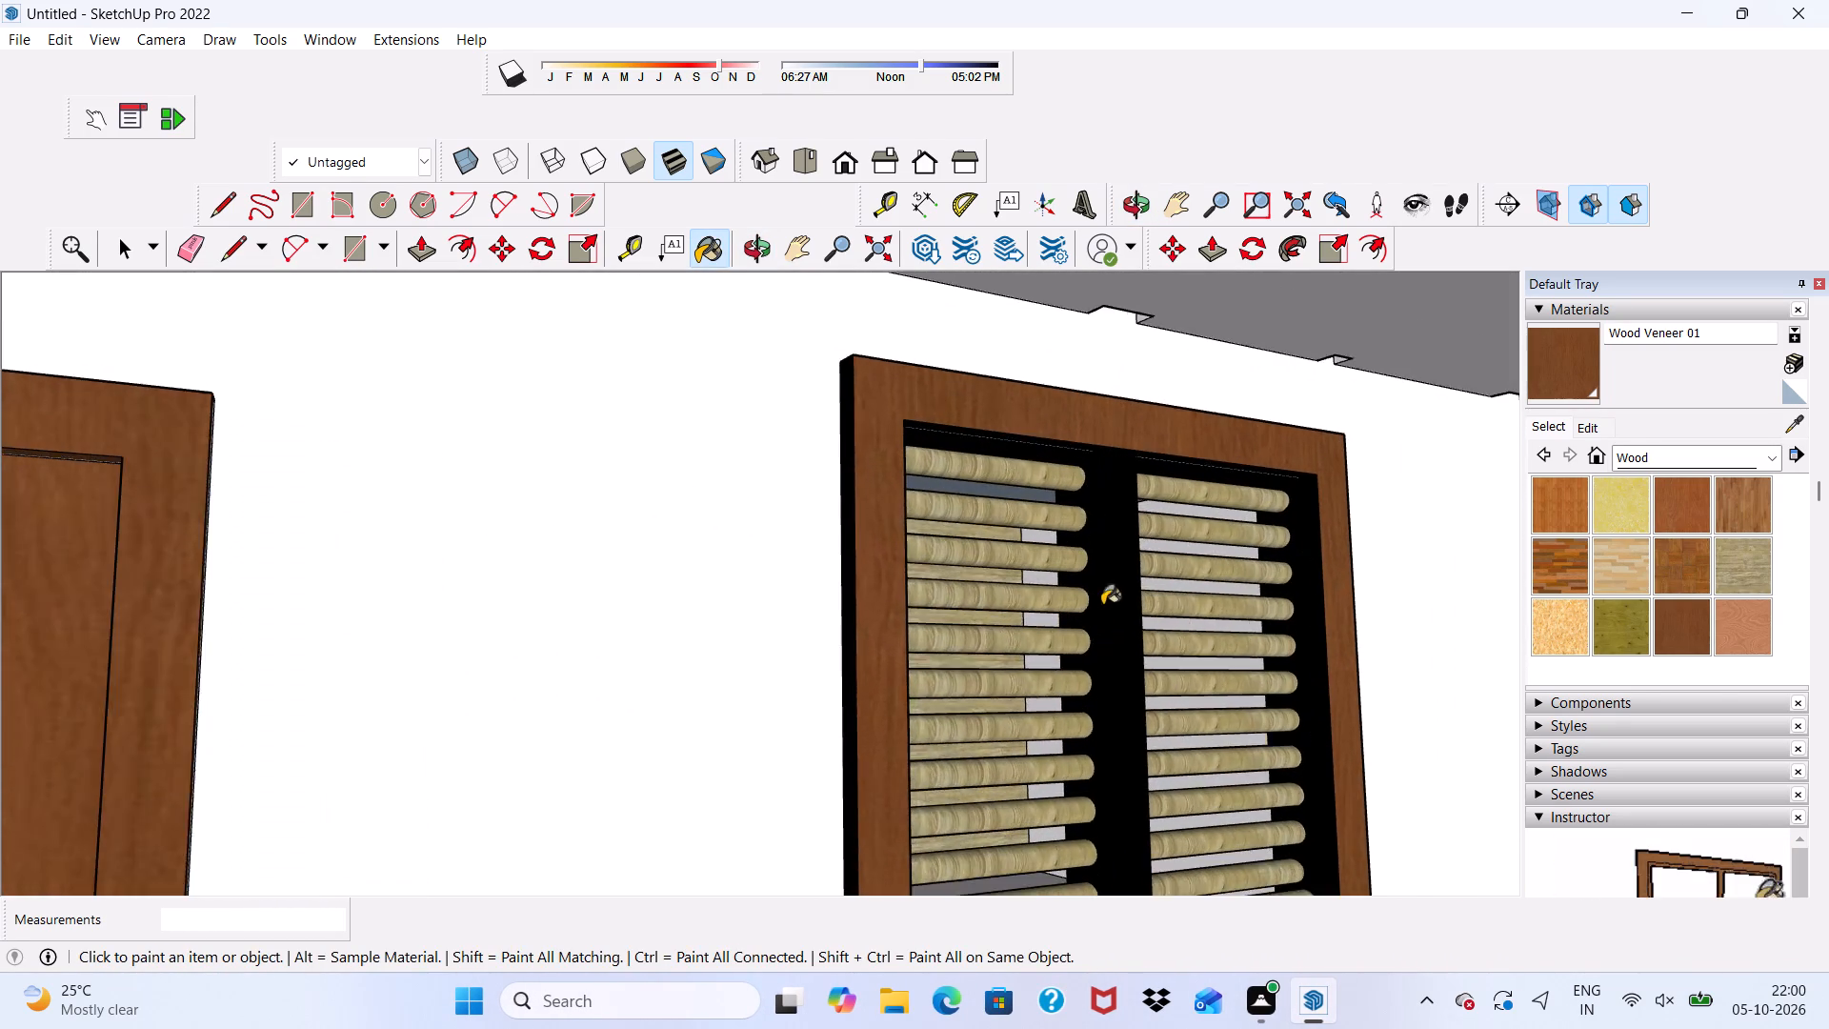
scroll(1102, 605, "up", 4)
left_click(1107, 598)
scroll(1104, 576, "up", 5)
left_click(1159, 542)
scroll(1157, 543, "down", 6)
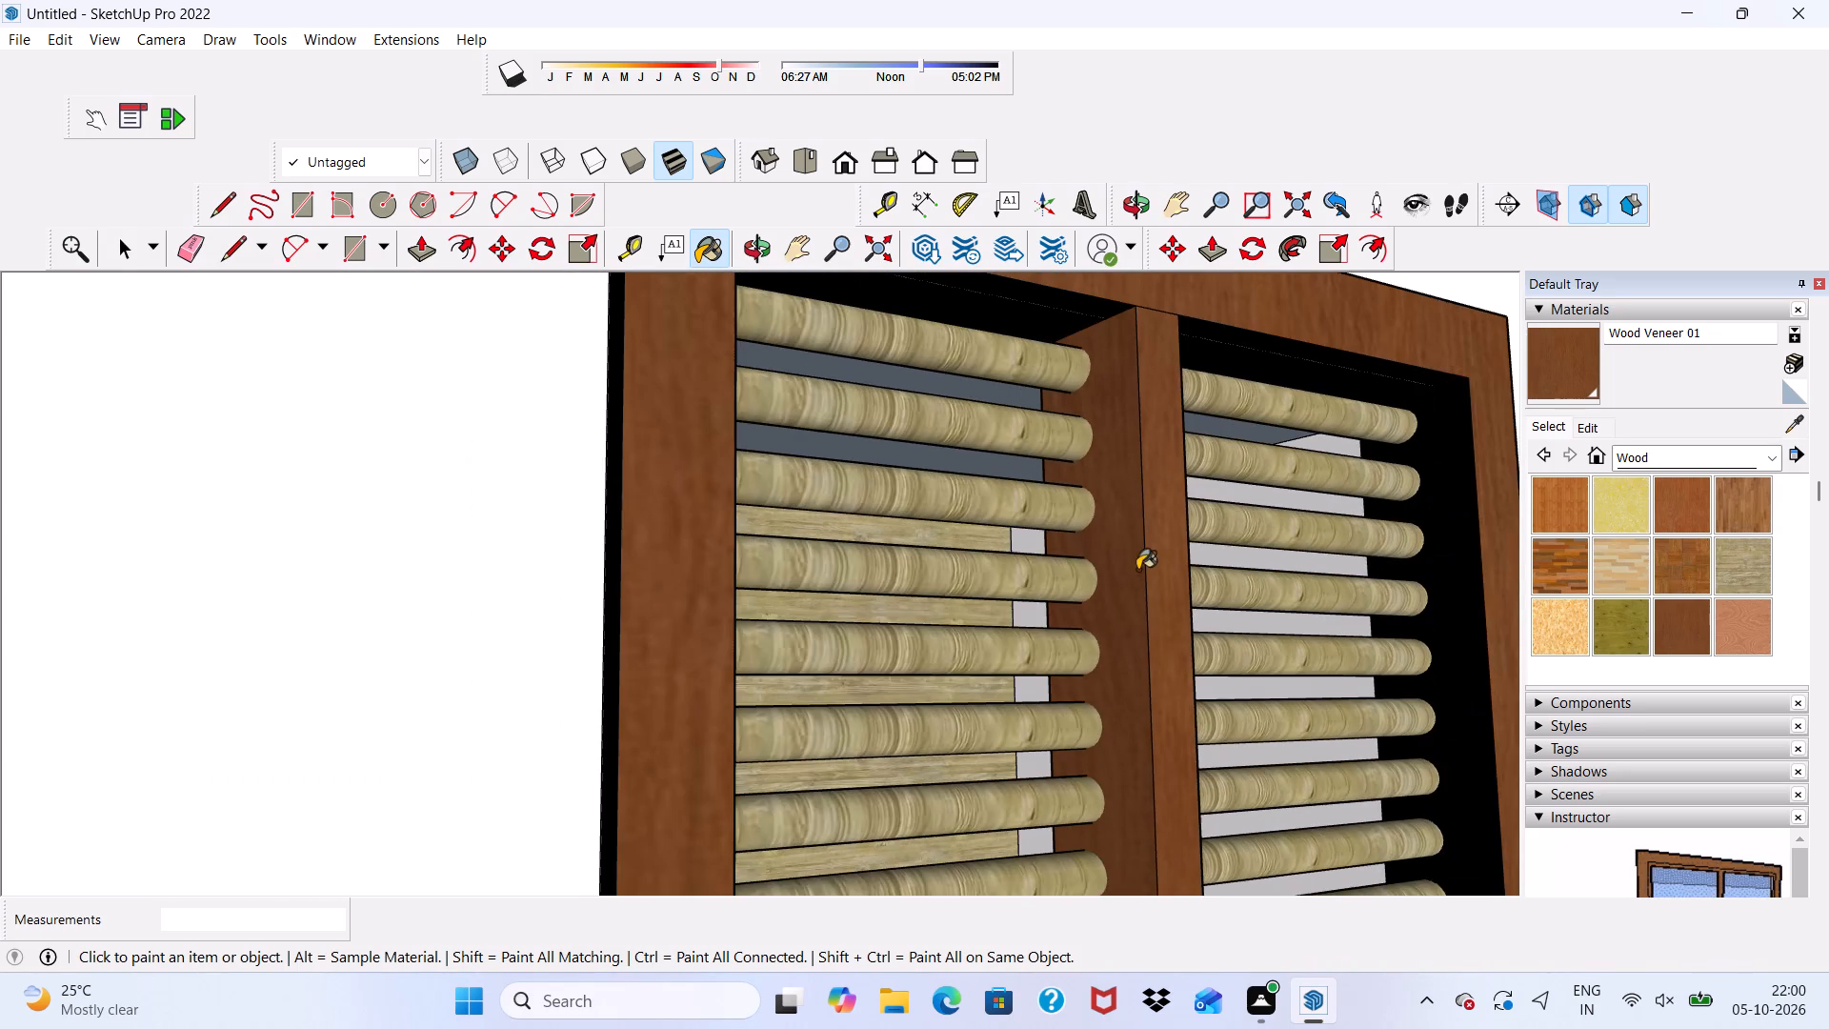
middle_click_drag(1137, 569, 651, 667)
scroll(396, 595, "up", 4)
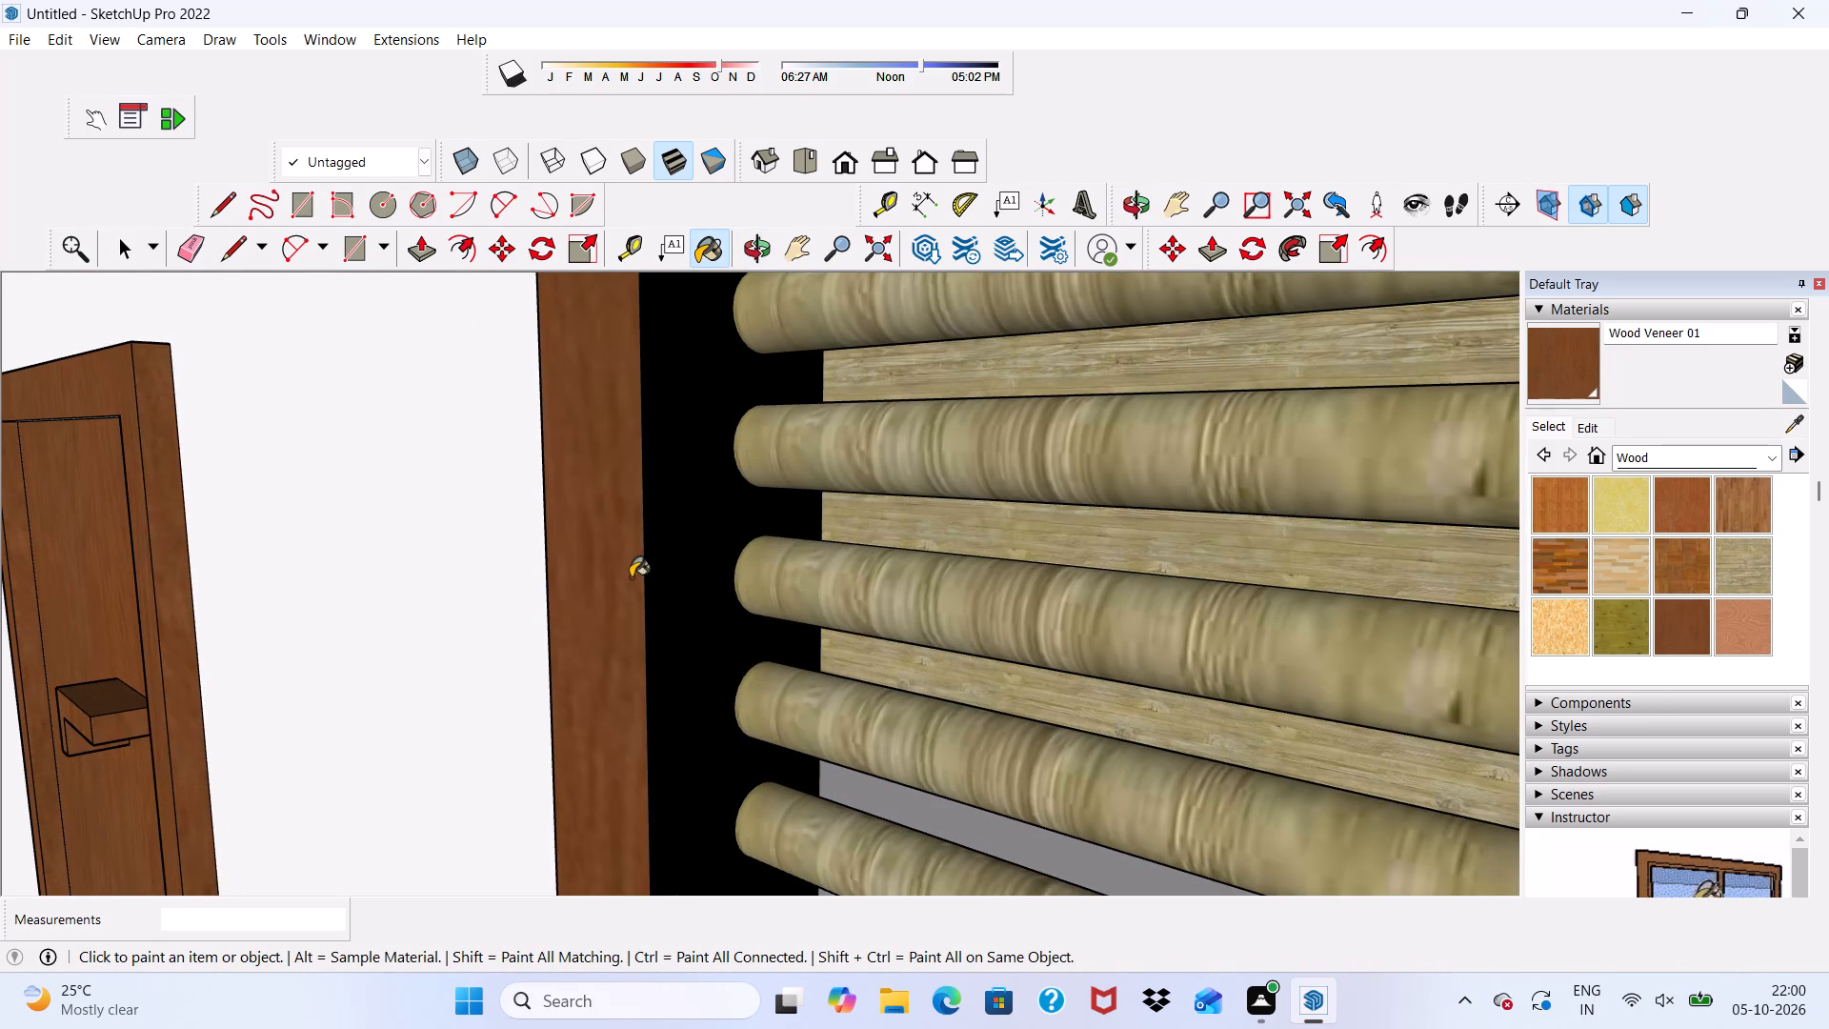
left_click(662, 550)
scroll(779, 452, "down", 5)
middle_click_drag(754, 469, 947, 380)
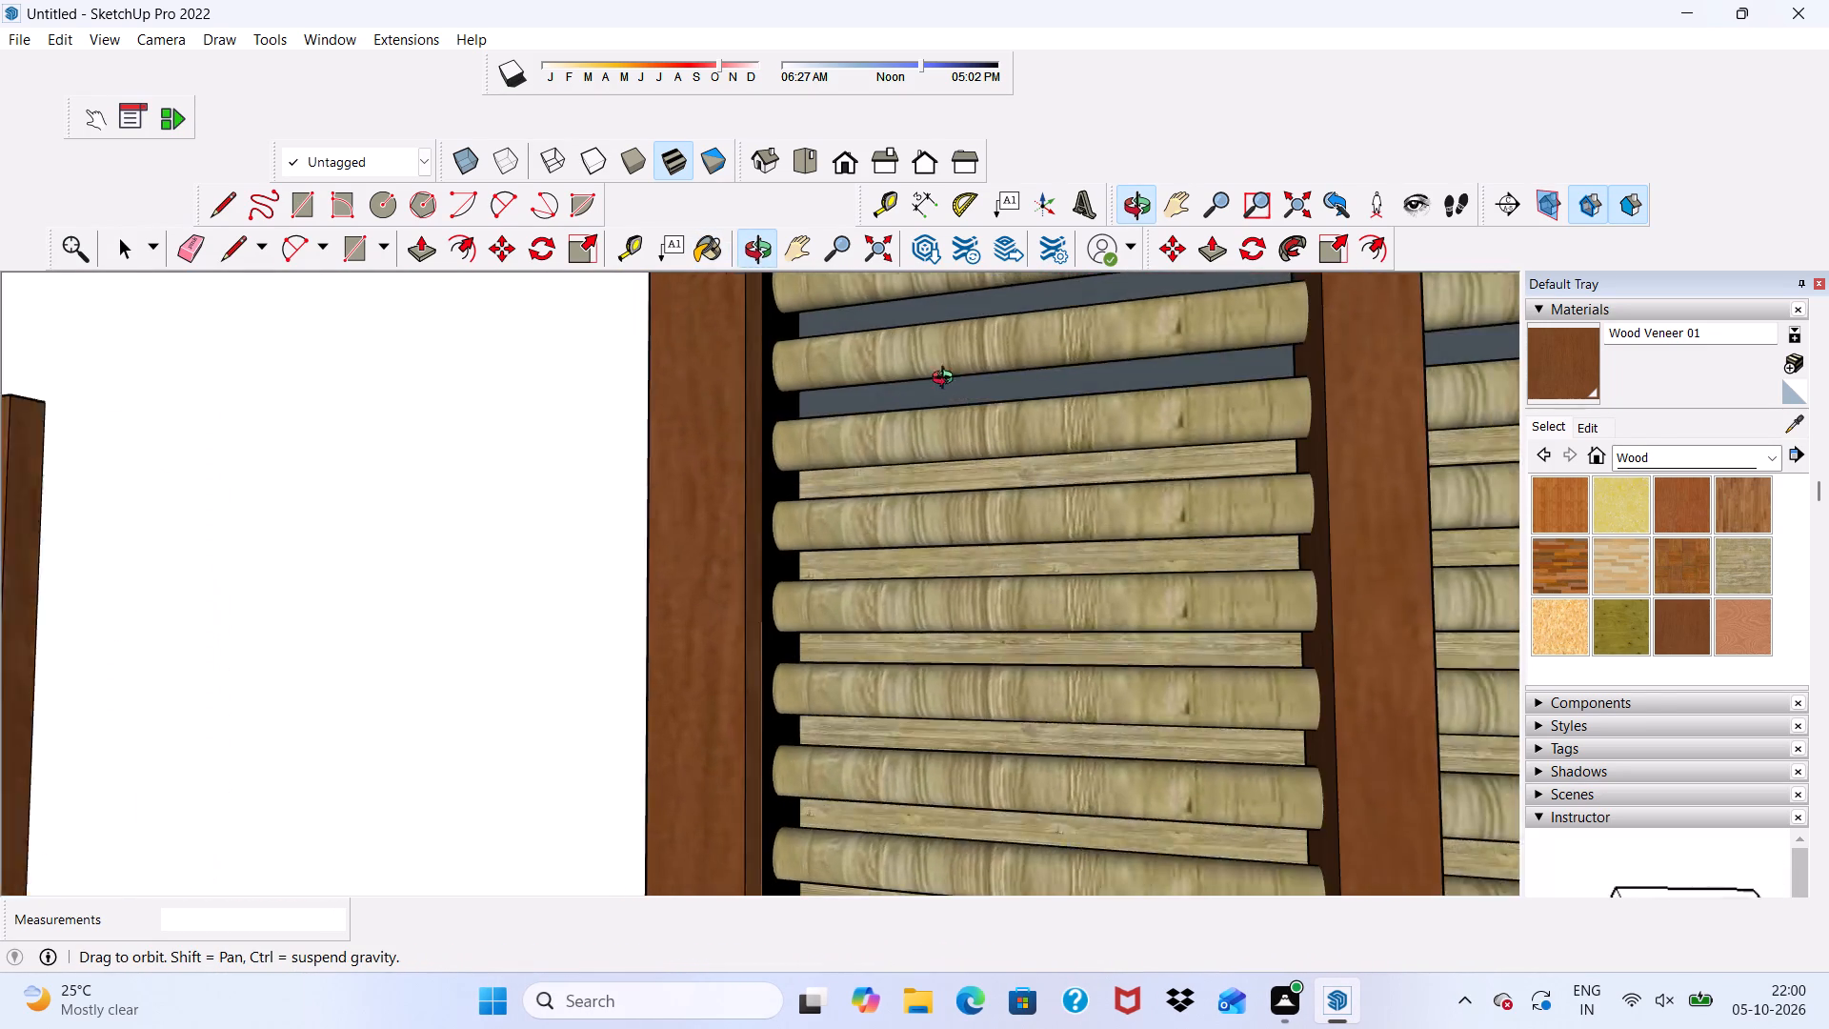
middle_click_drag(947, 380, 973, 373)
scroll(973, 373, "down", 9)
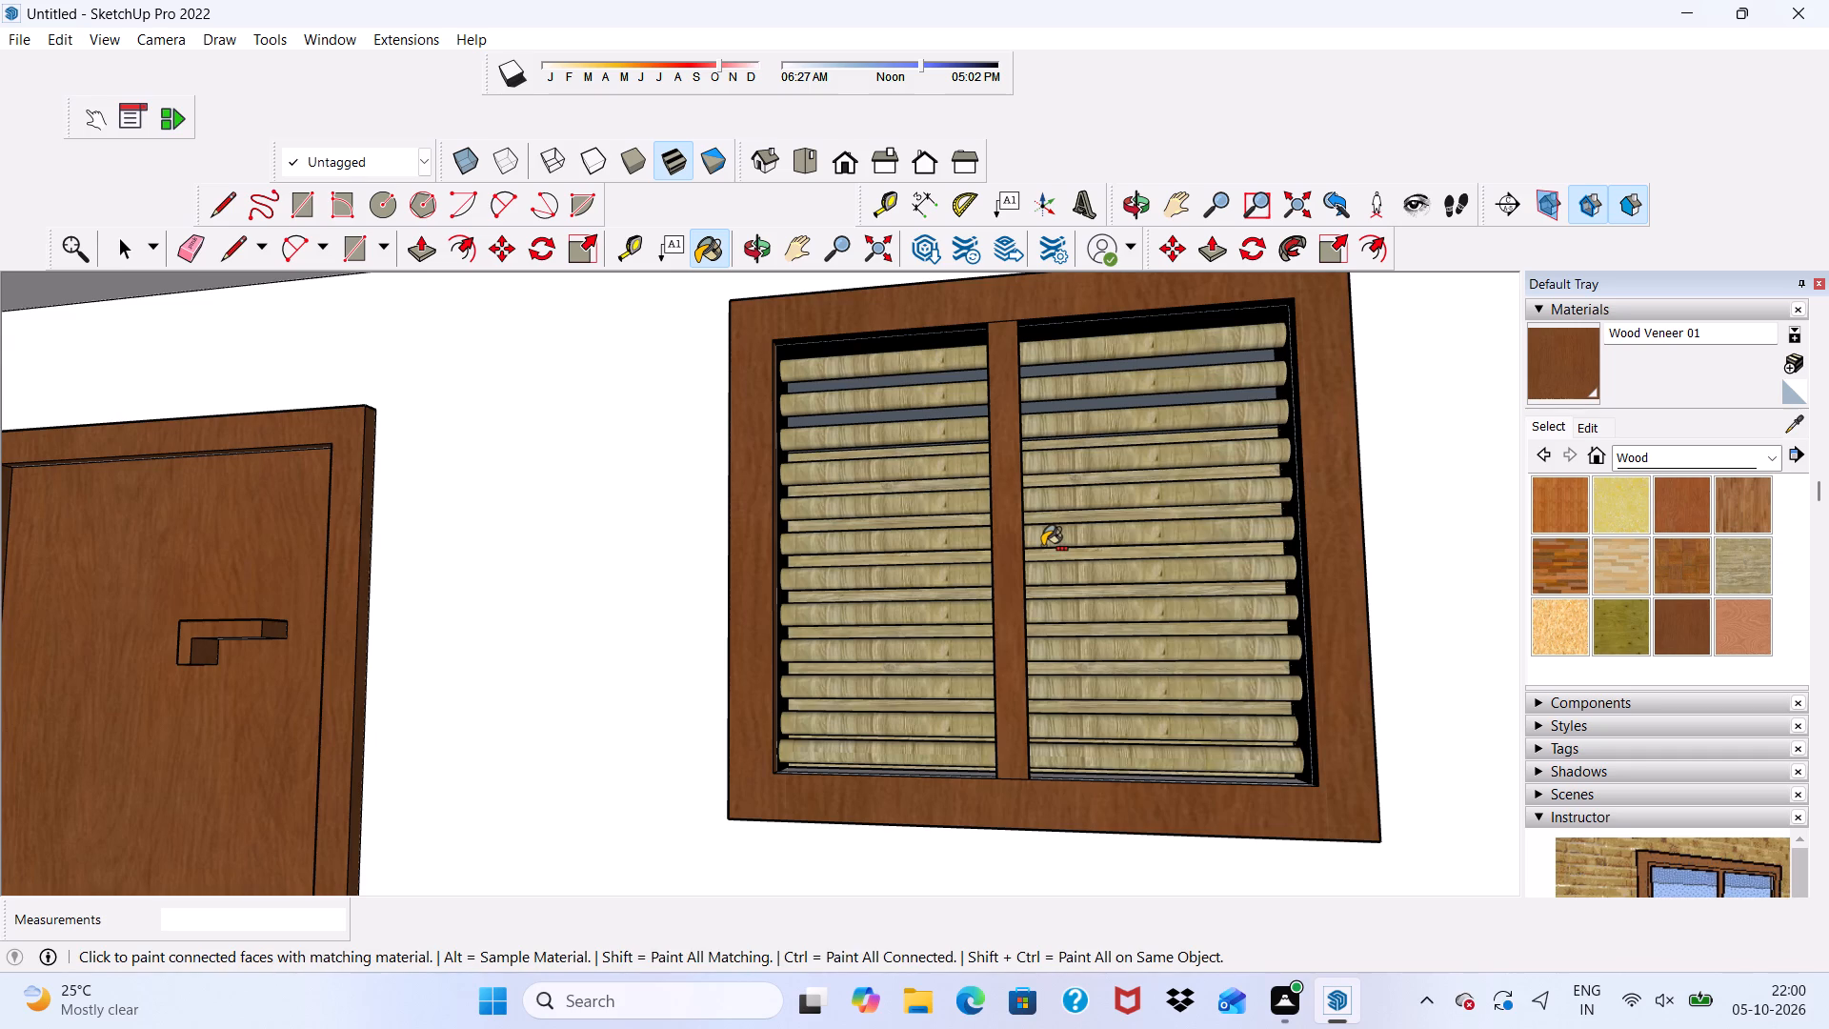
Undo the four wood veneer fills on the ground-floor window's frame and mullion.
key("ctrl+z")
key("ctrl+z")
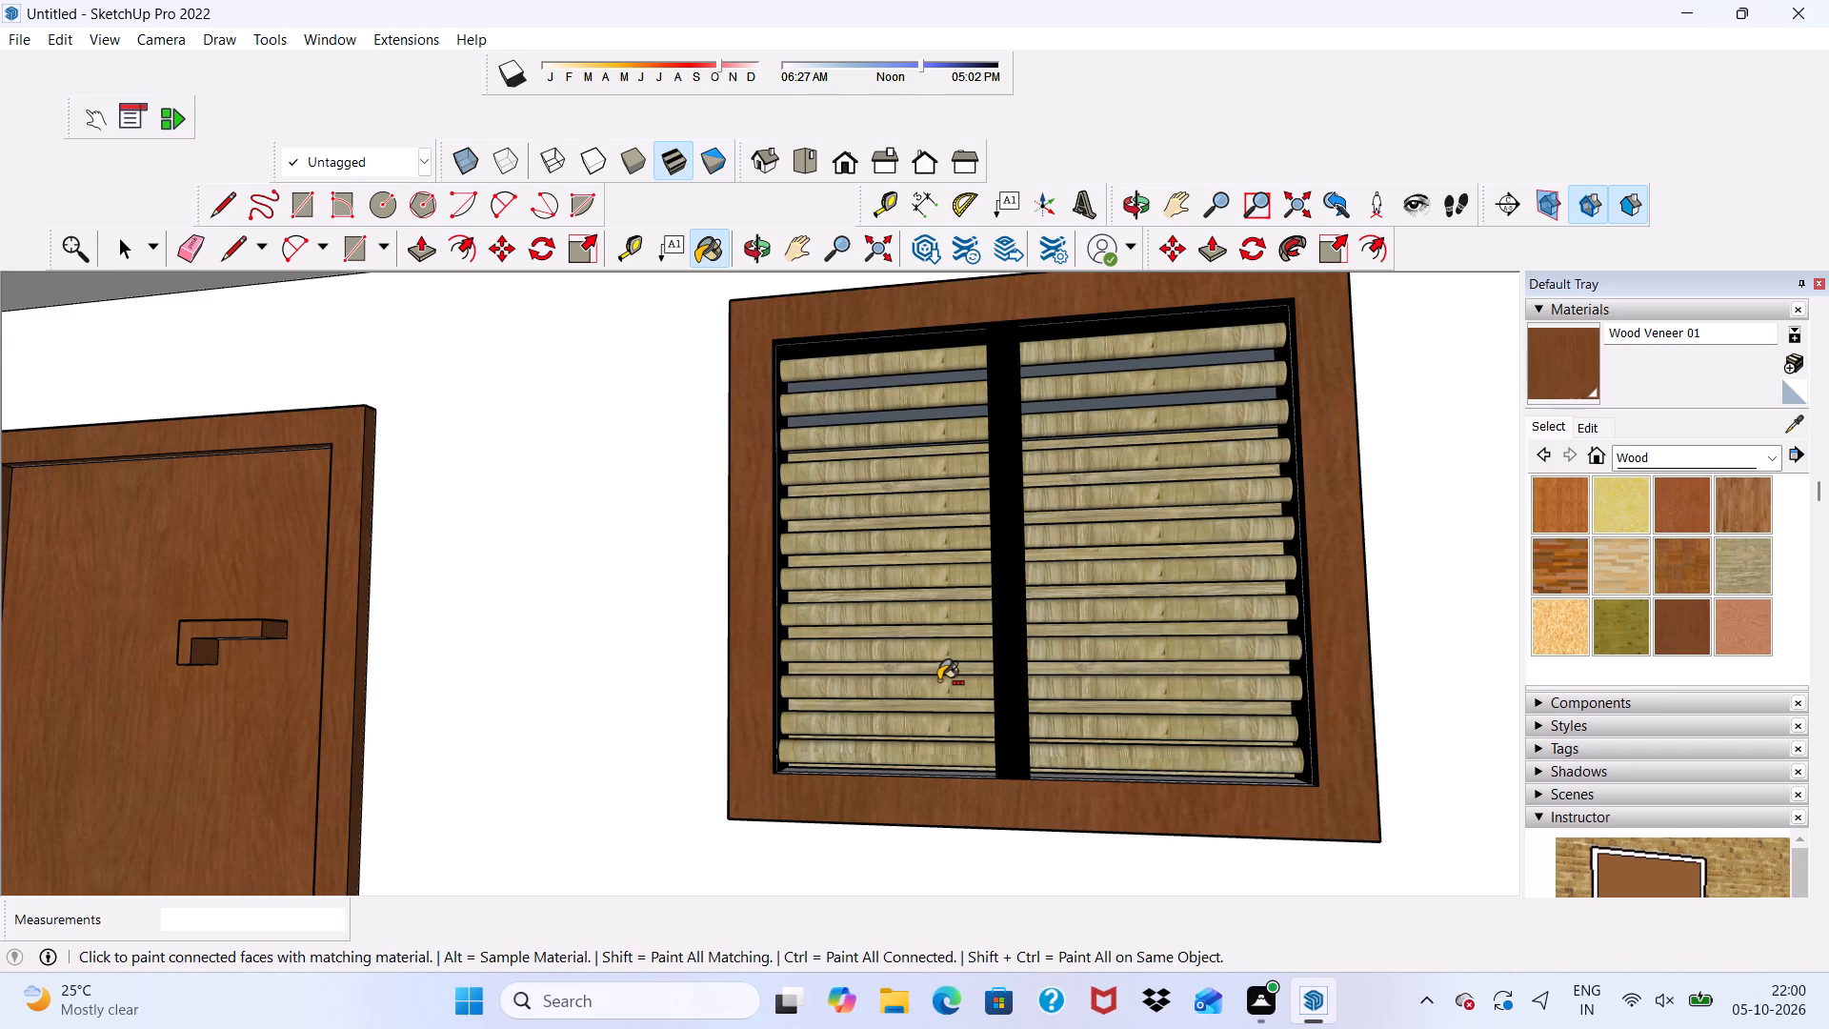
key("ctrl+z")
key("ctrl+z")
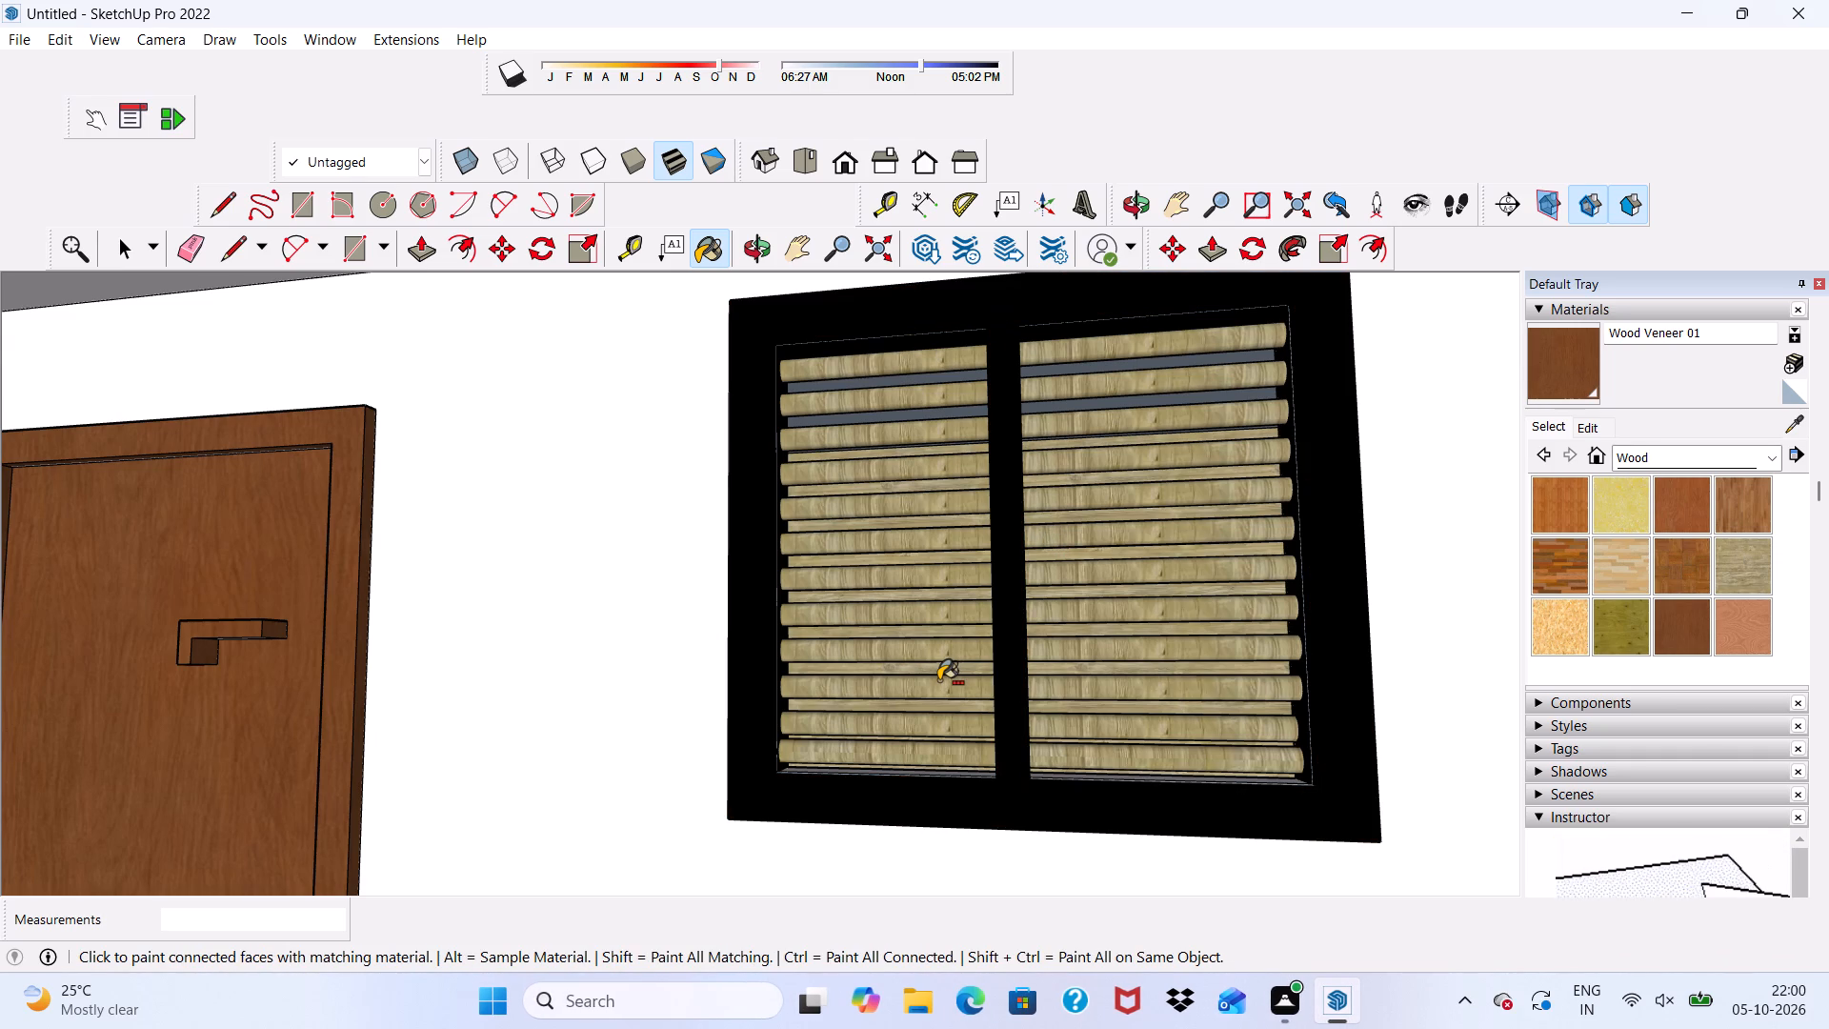
Paint the front of the ground-floor window frame with Blacktop Old 02 from the Asphalt and Concrete materials.
scroll(941, 682, "down", 1)
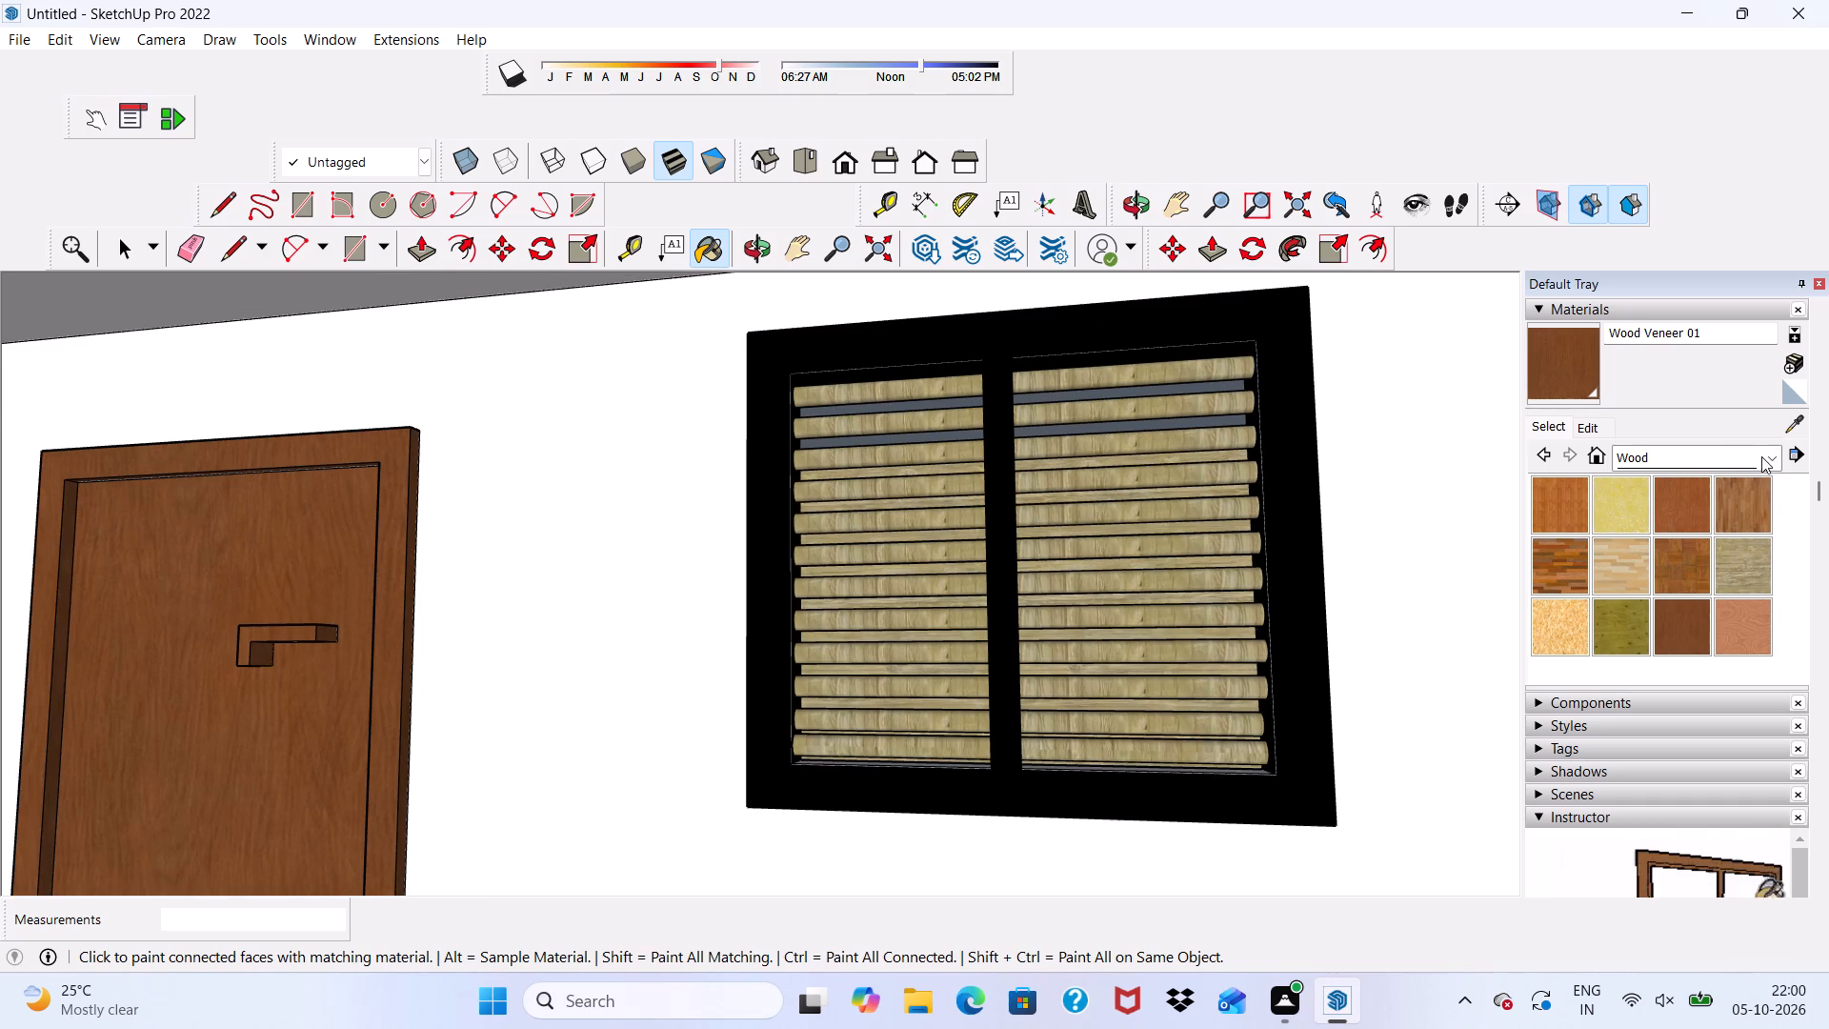
left_click(1761, 457)
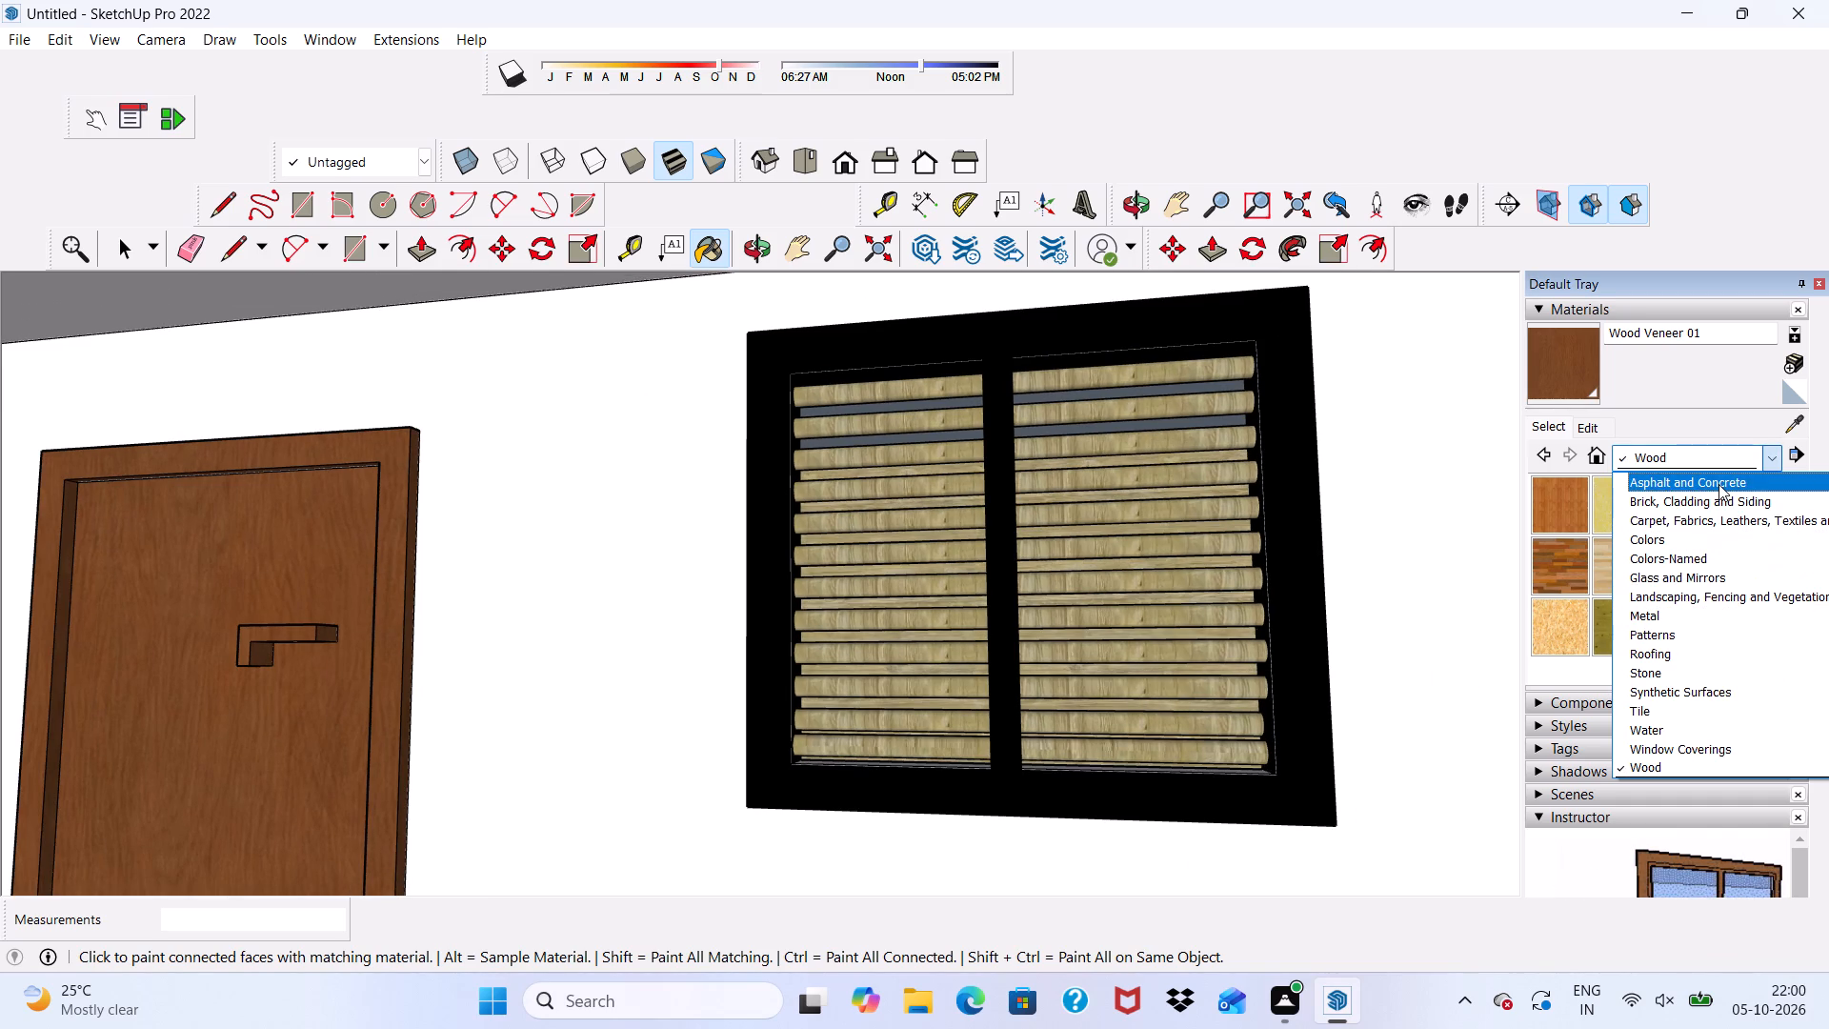
left_click(1717, 485)
scroll(1681, 527, "up", 3)
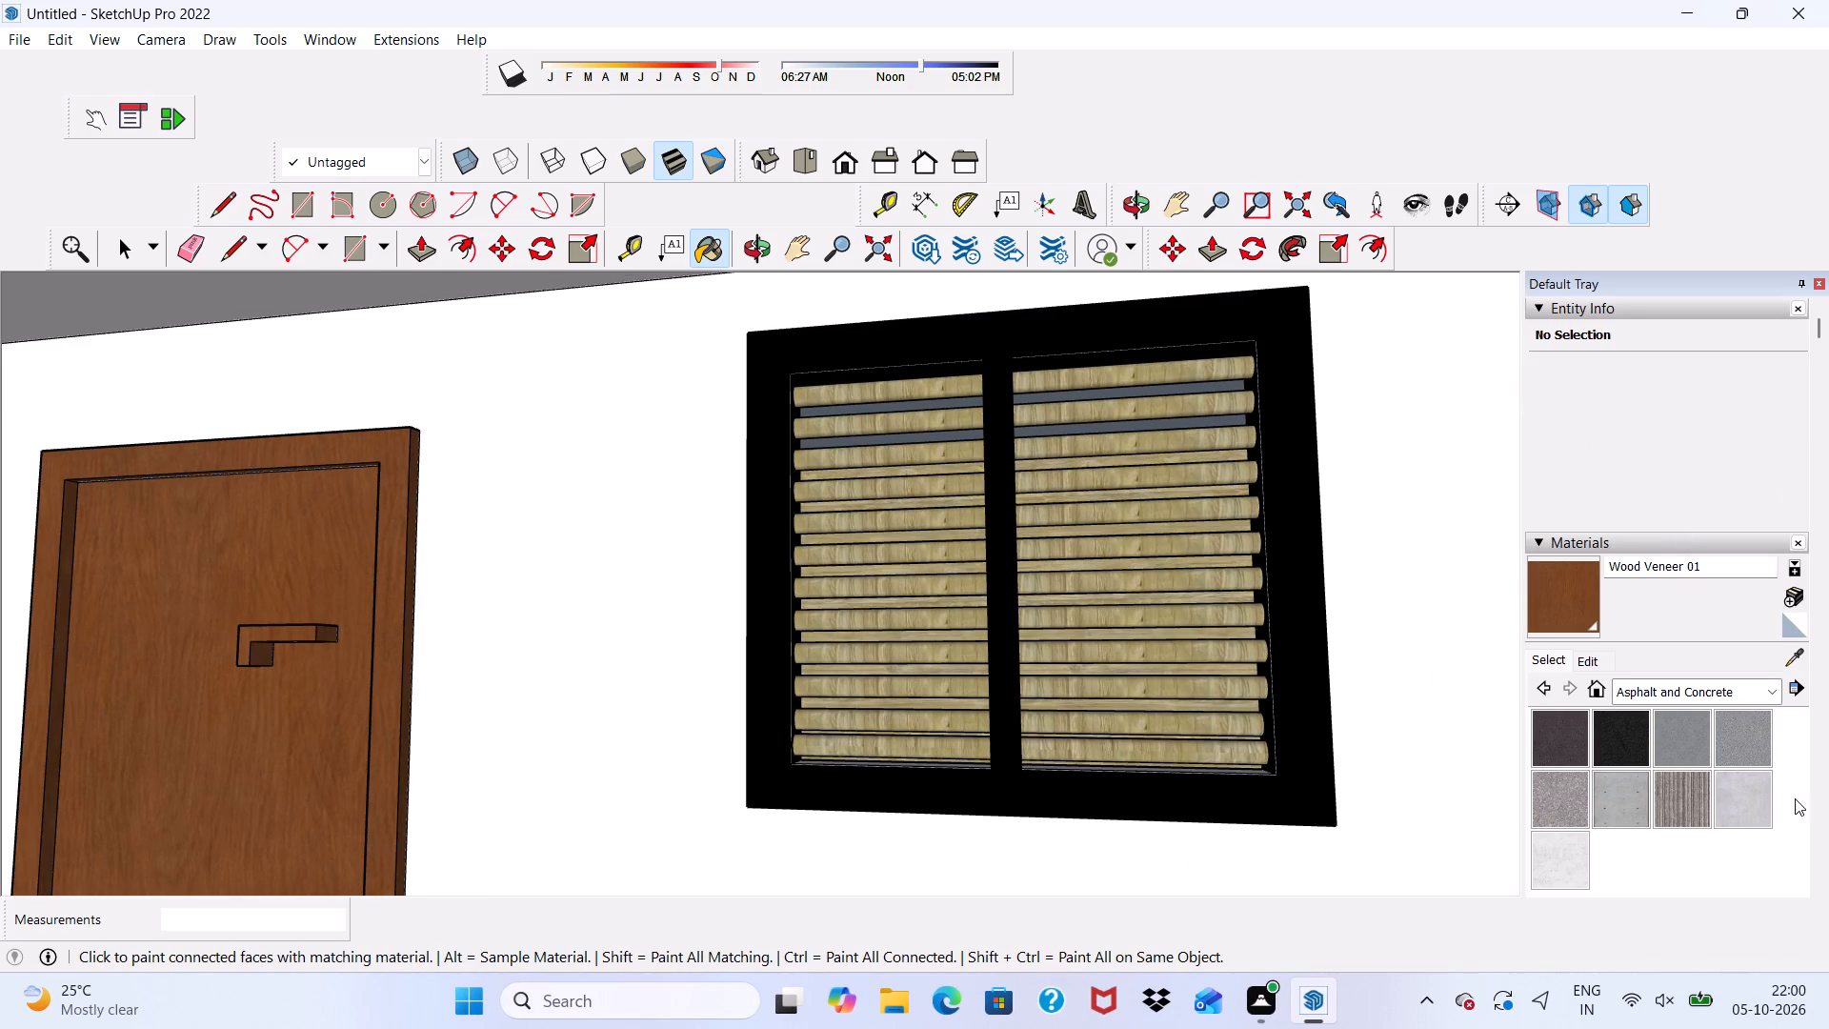
left_click(1736, 735)
scroll(653, 711, "up", 5)
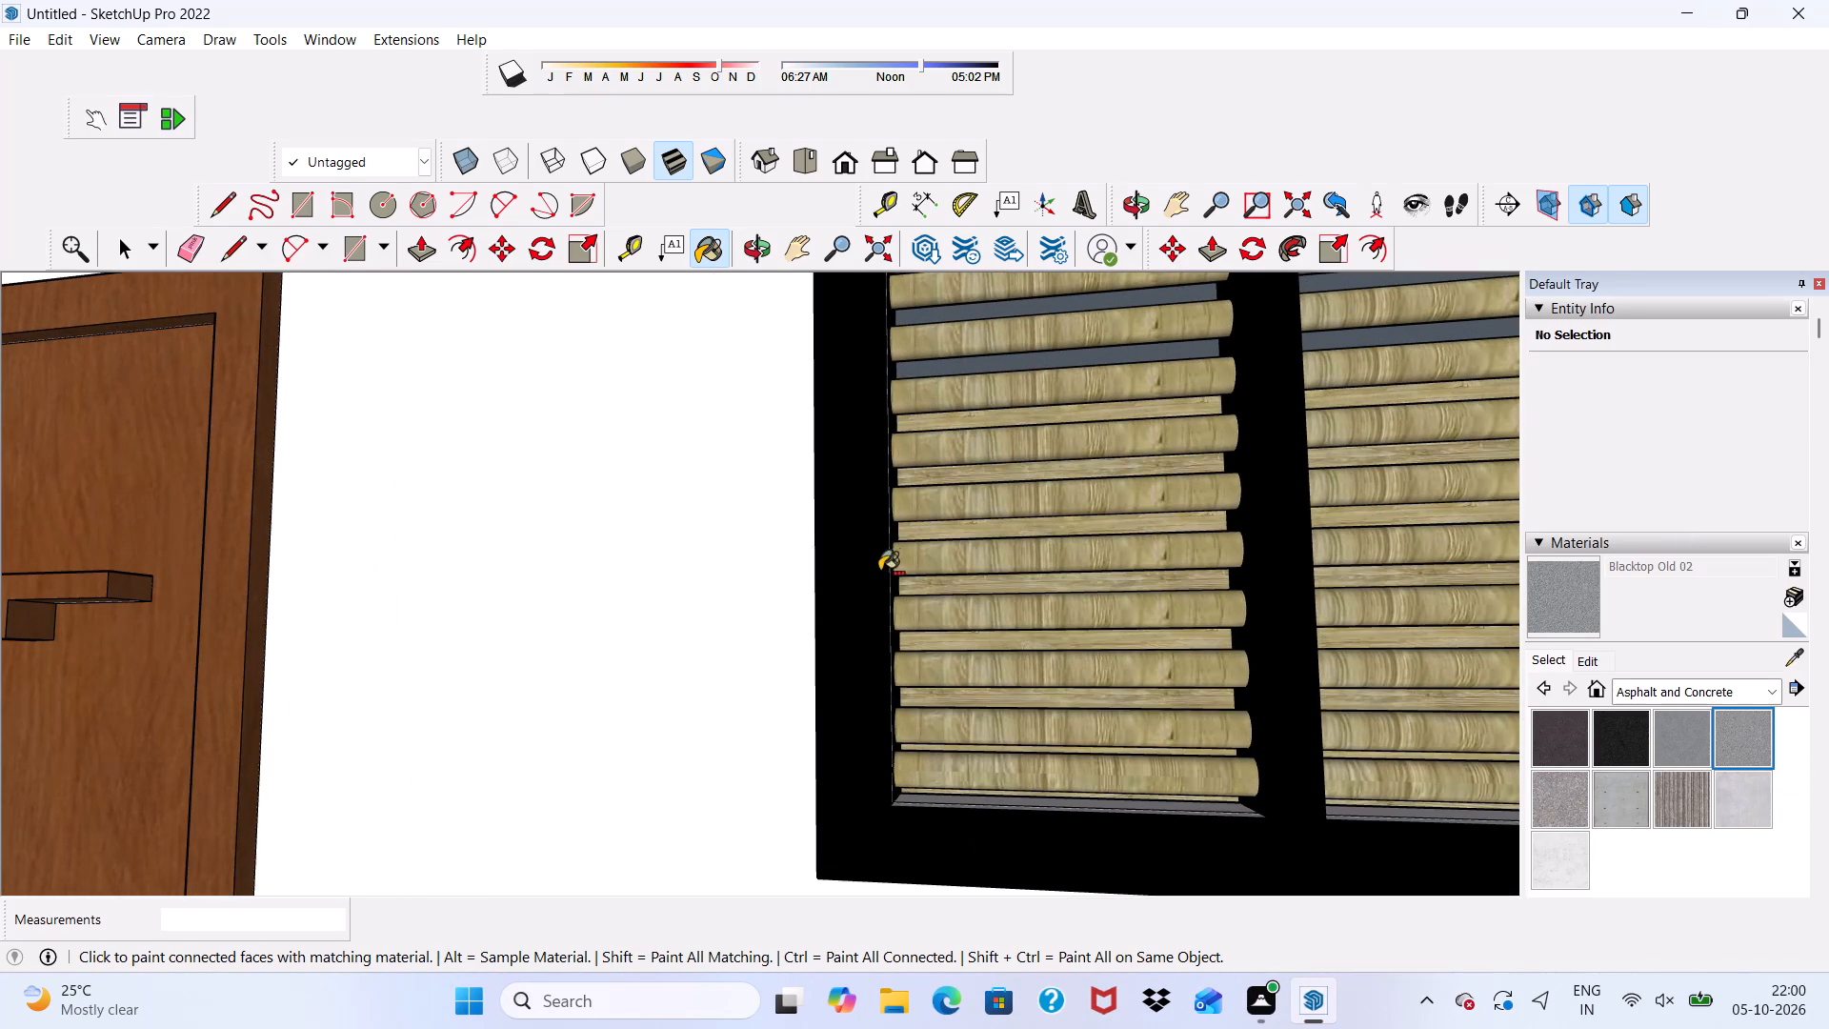
left_click(868, 583)
scroll(867, 582, "down", 11)
middle_click(863, 669)
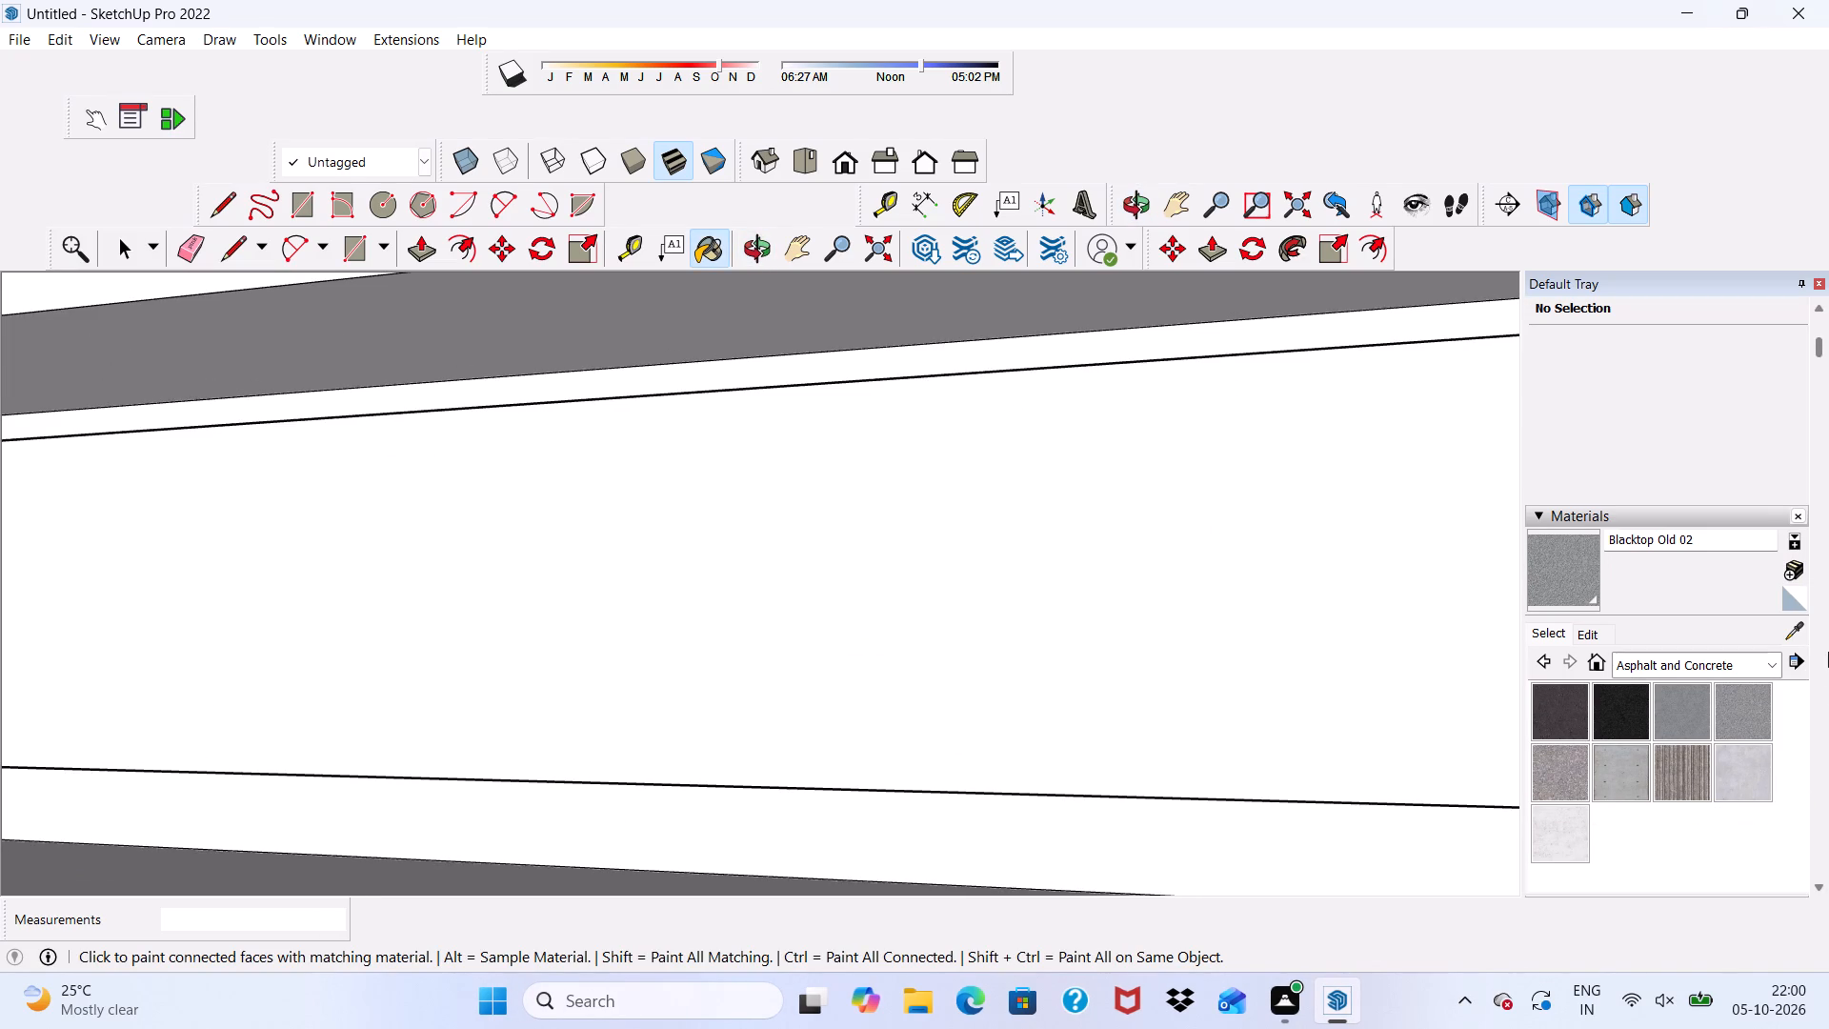
Examine the slatted front gate, the balcony and the house's overall front facade from outside.
left_click(1764, 653)
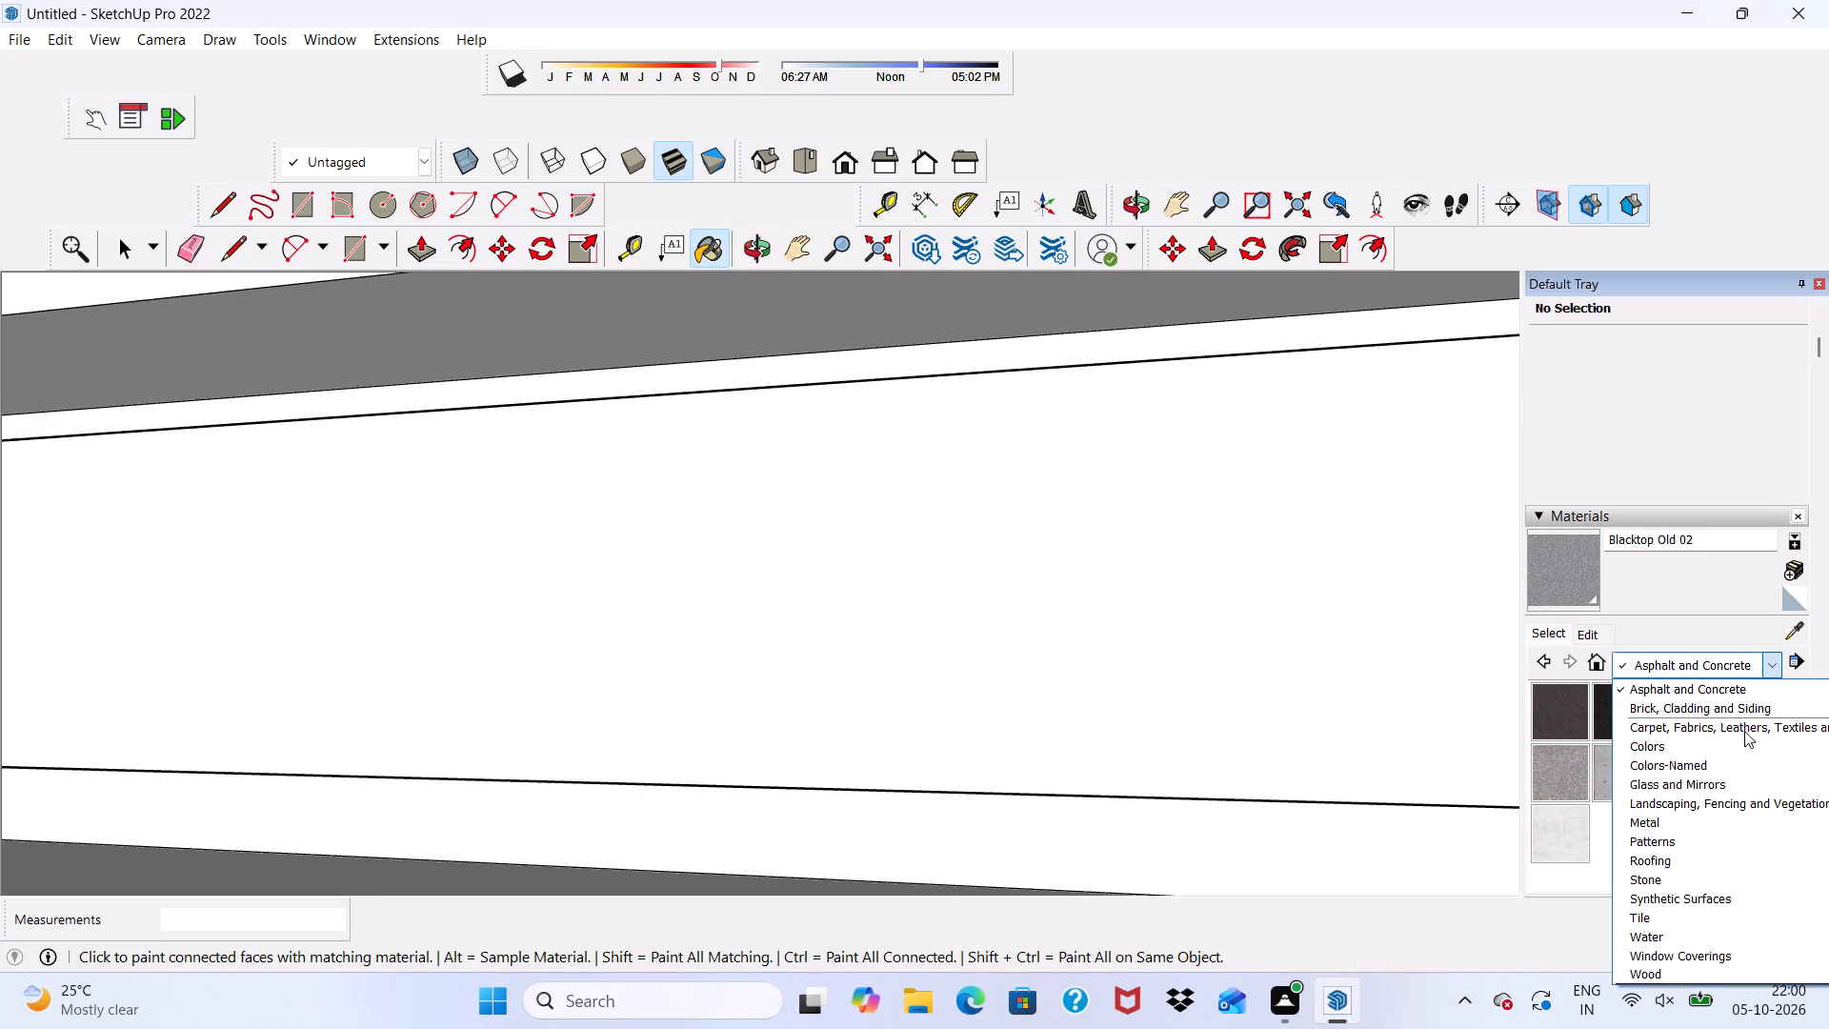
key("ctrl+z")
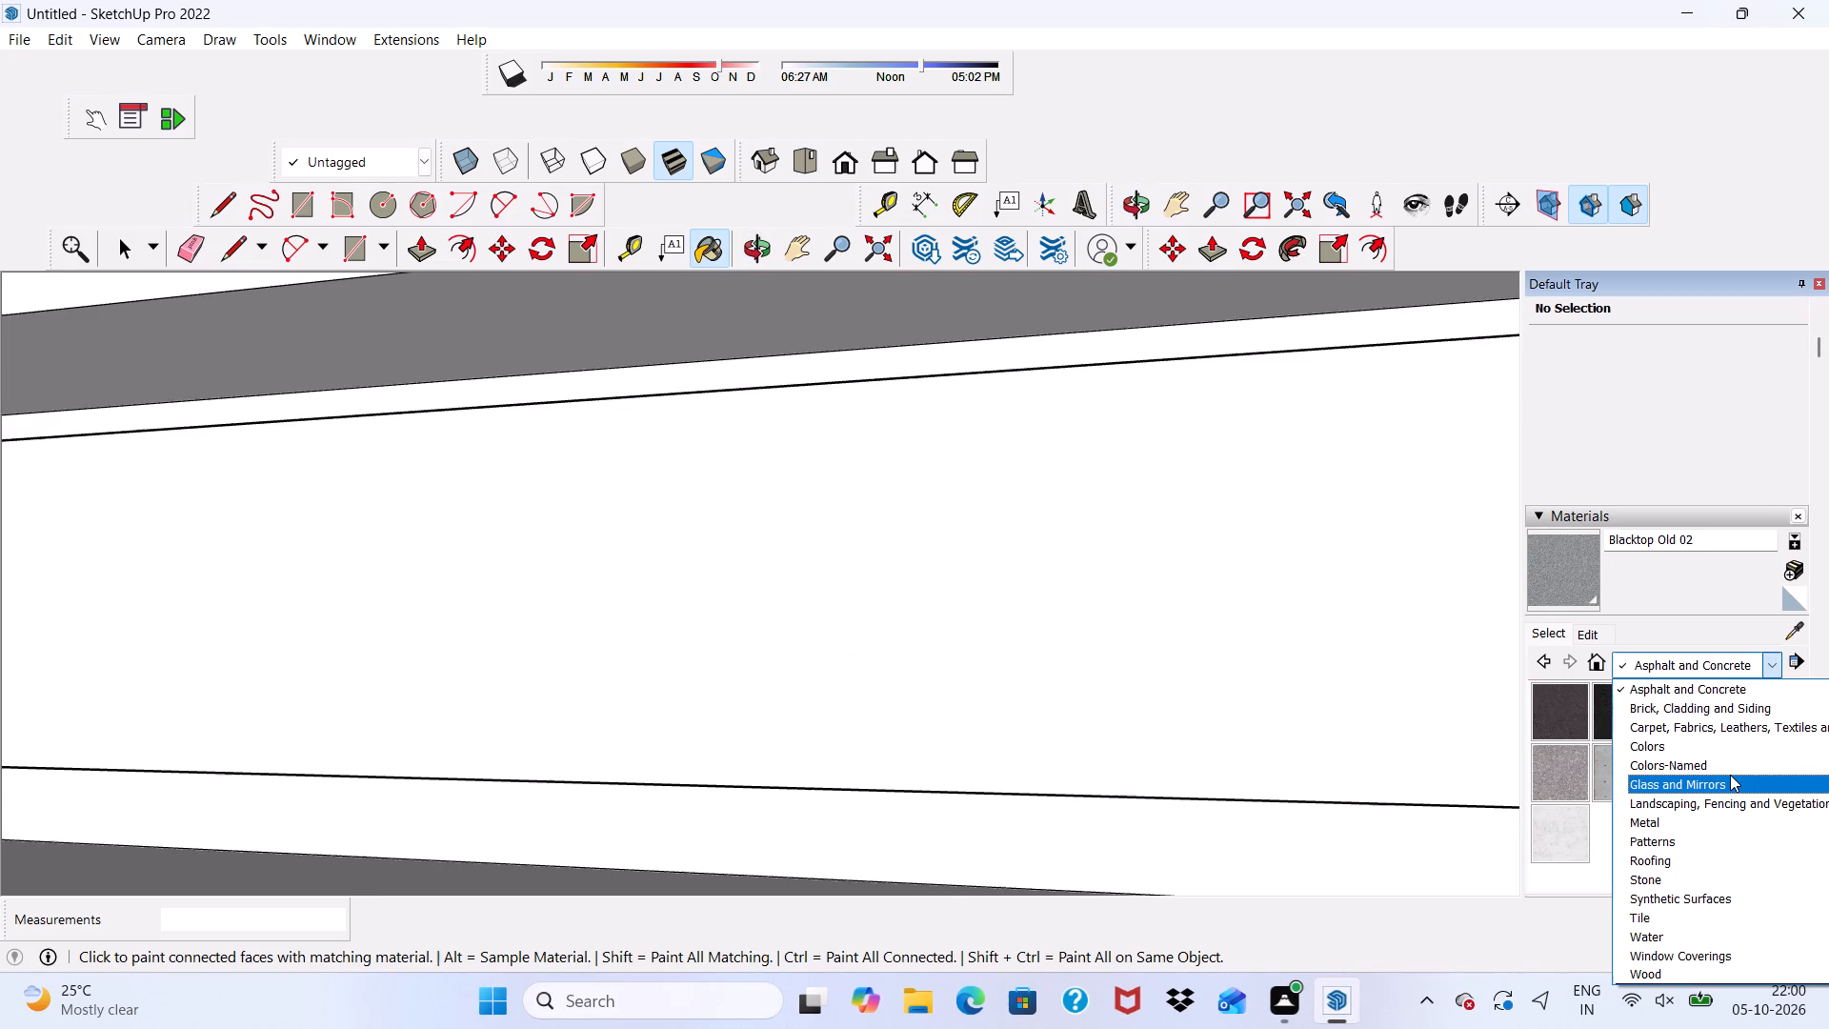
key("space")
scroll(1730, 775, "down", 20)
scroll(1730, 775, "down", 1)
scroll(322, 336, "up", 1)
scroll(320, 349, "down", 2)
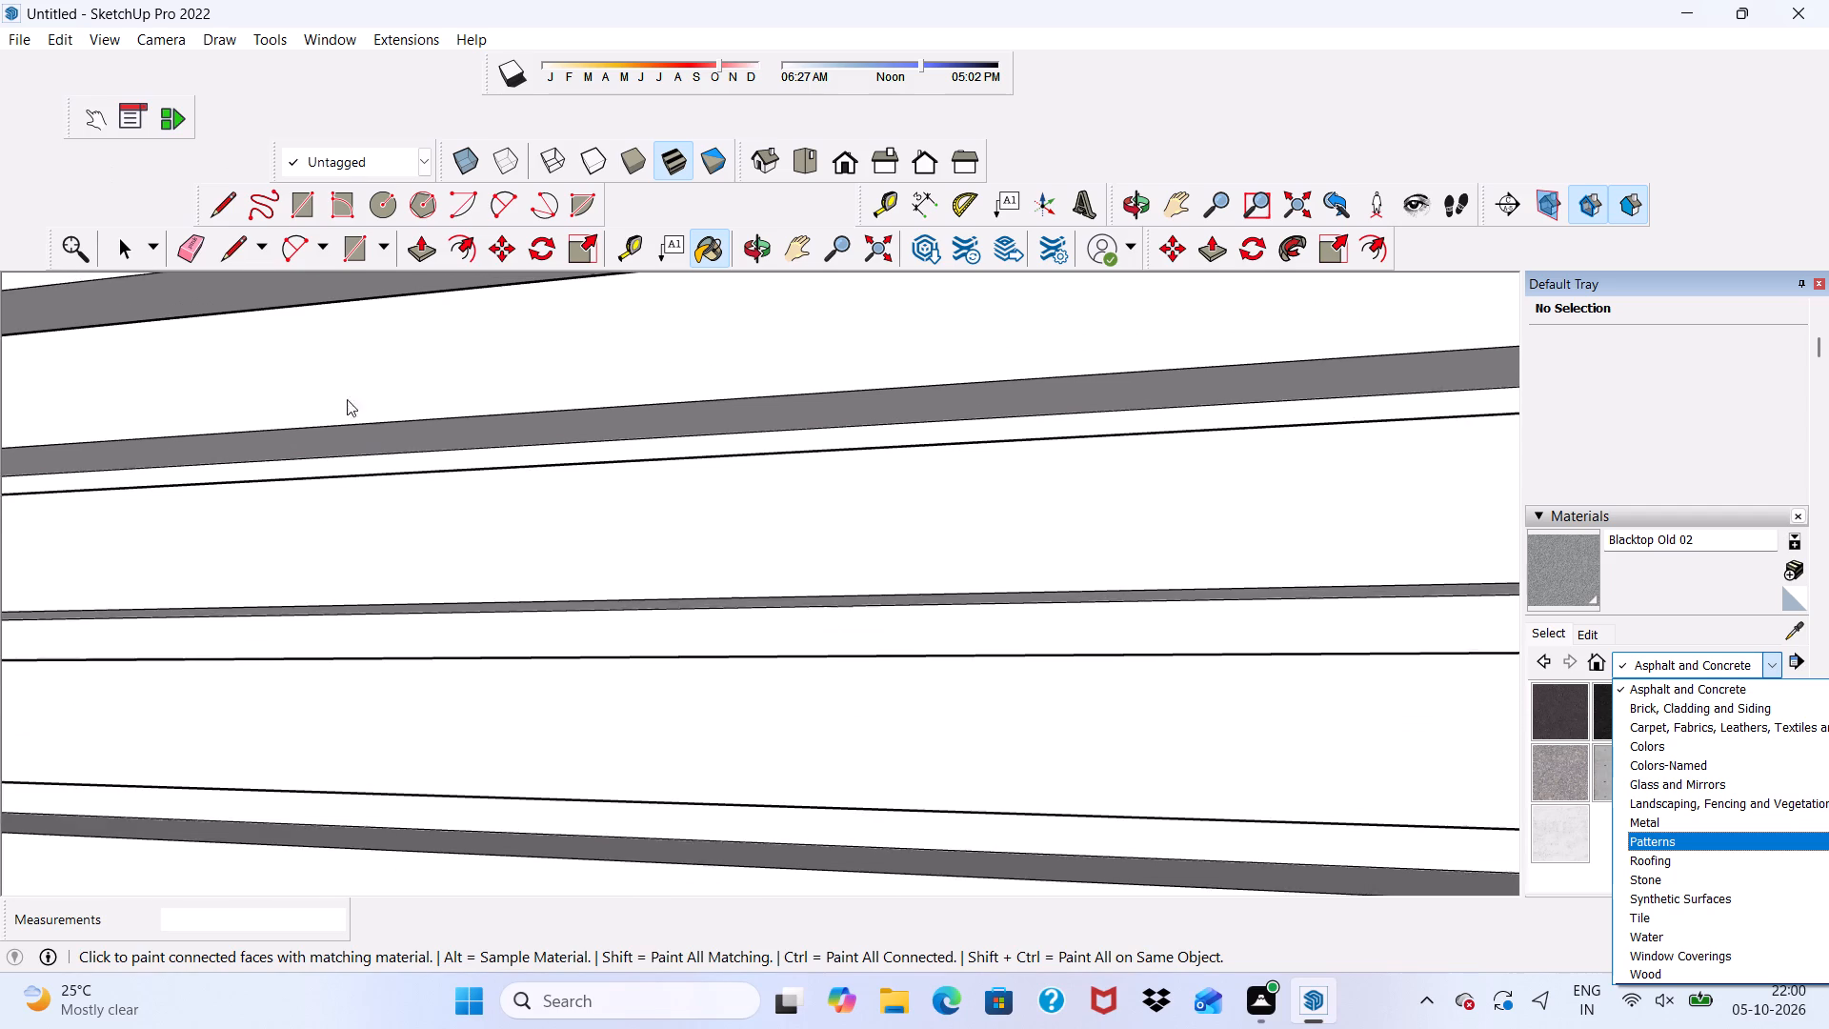
scroll(428, 533, "down", 3)
middle_click_drag(449, 554, 838, 671)
scroll(733, 554, "up", 1)
scroll(699, 531, "down", 9)
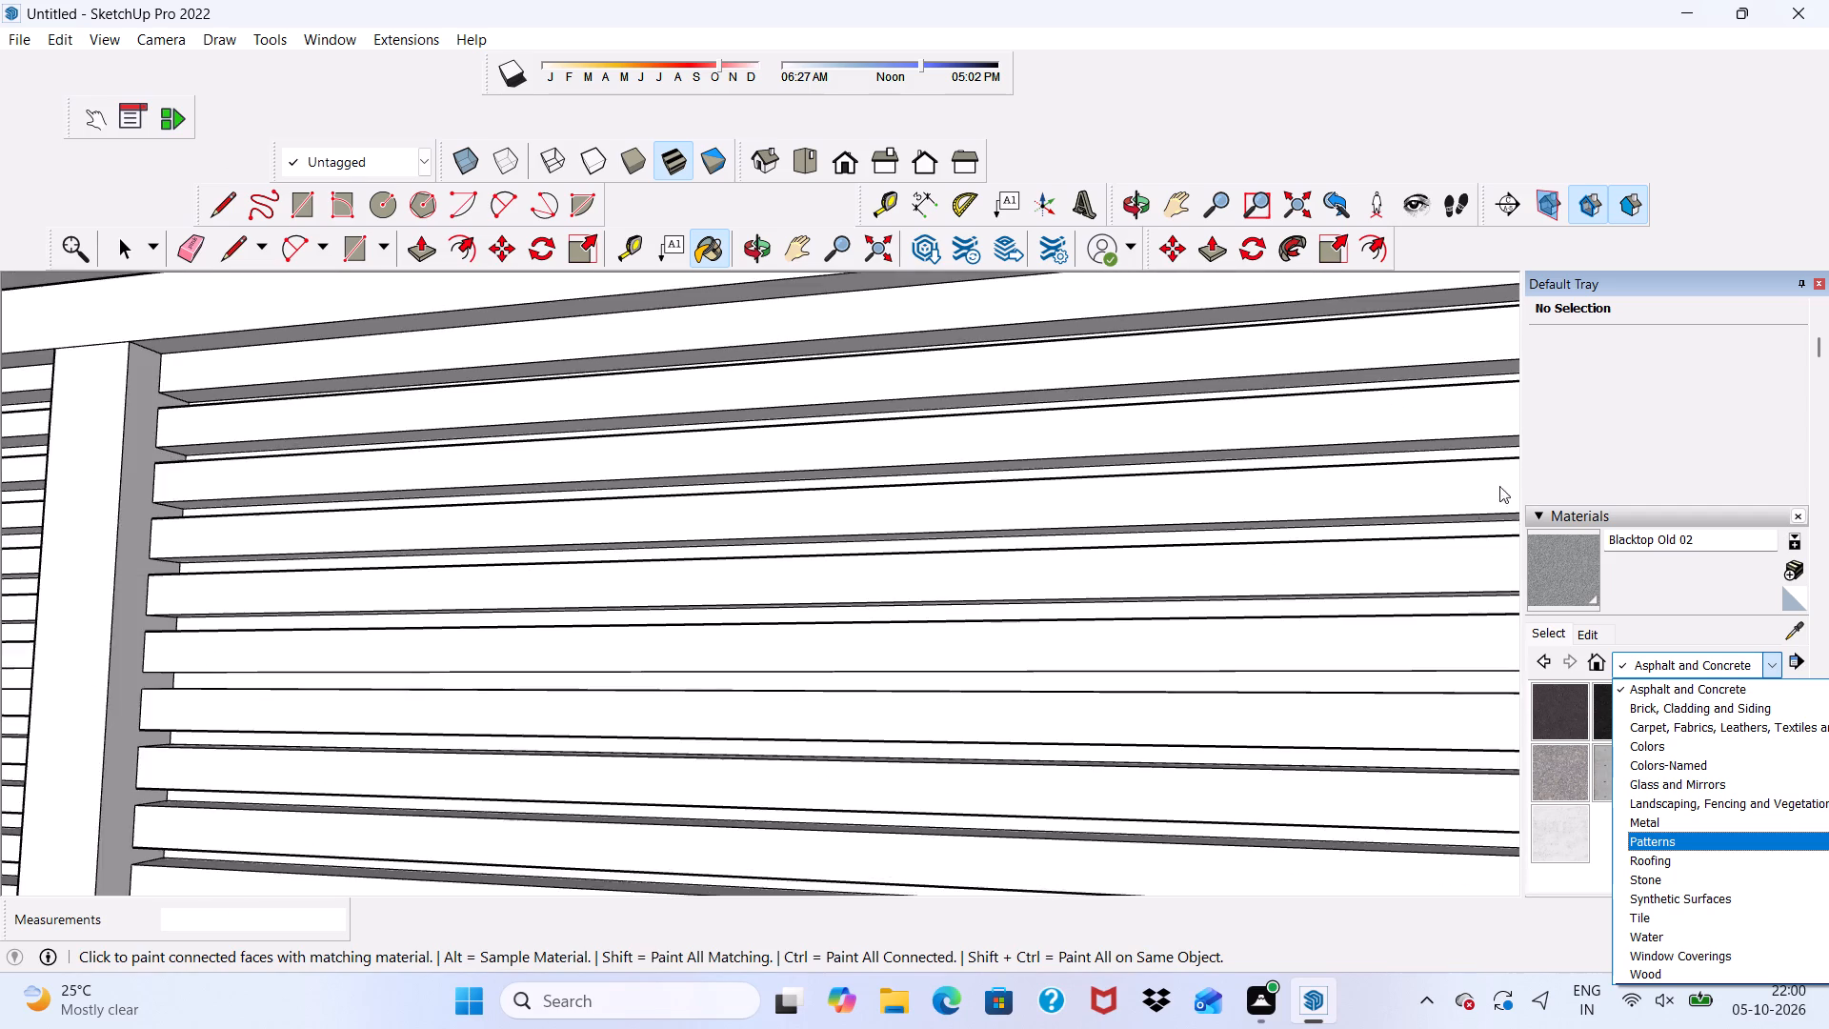
scroll(1440, 558, "up", 2)
scroll(1665, 734, "down", 2)
key("space")
scroll(1290, 682, "down", 5)
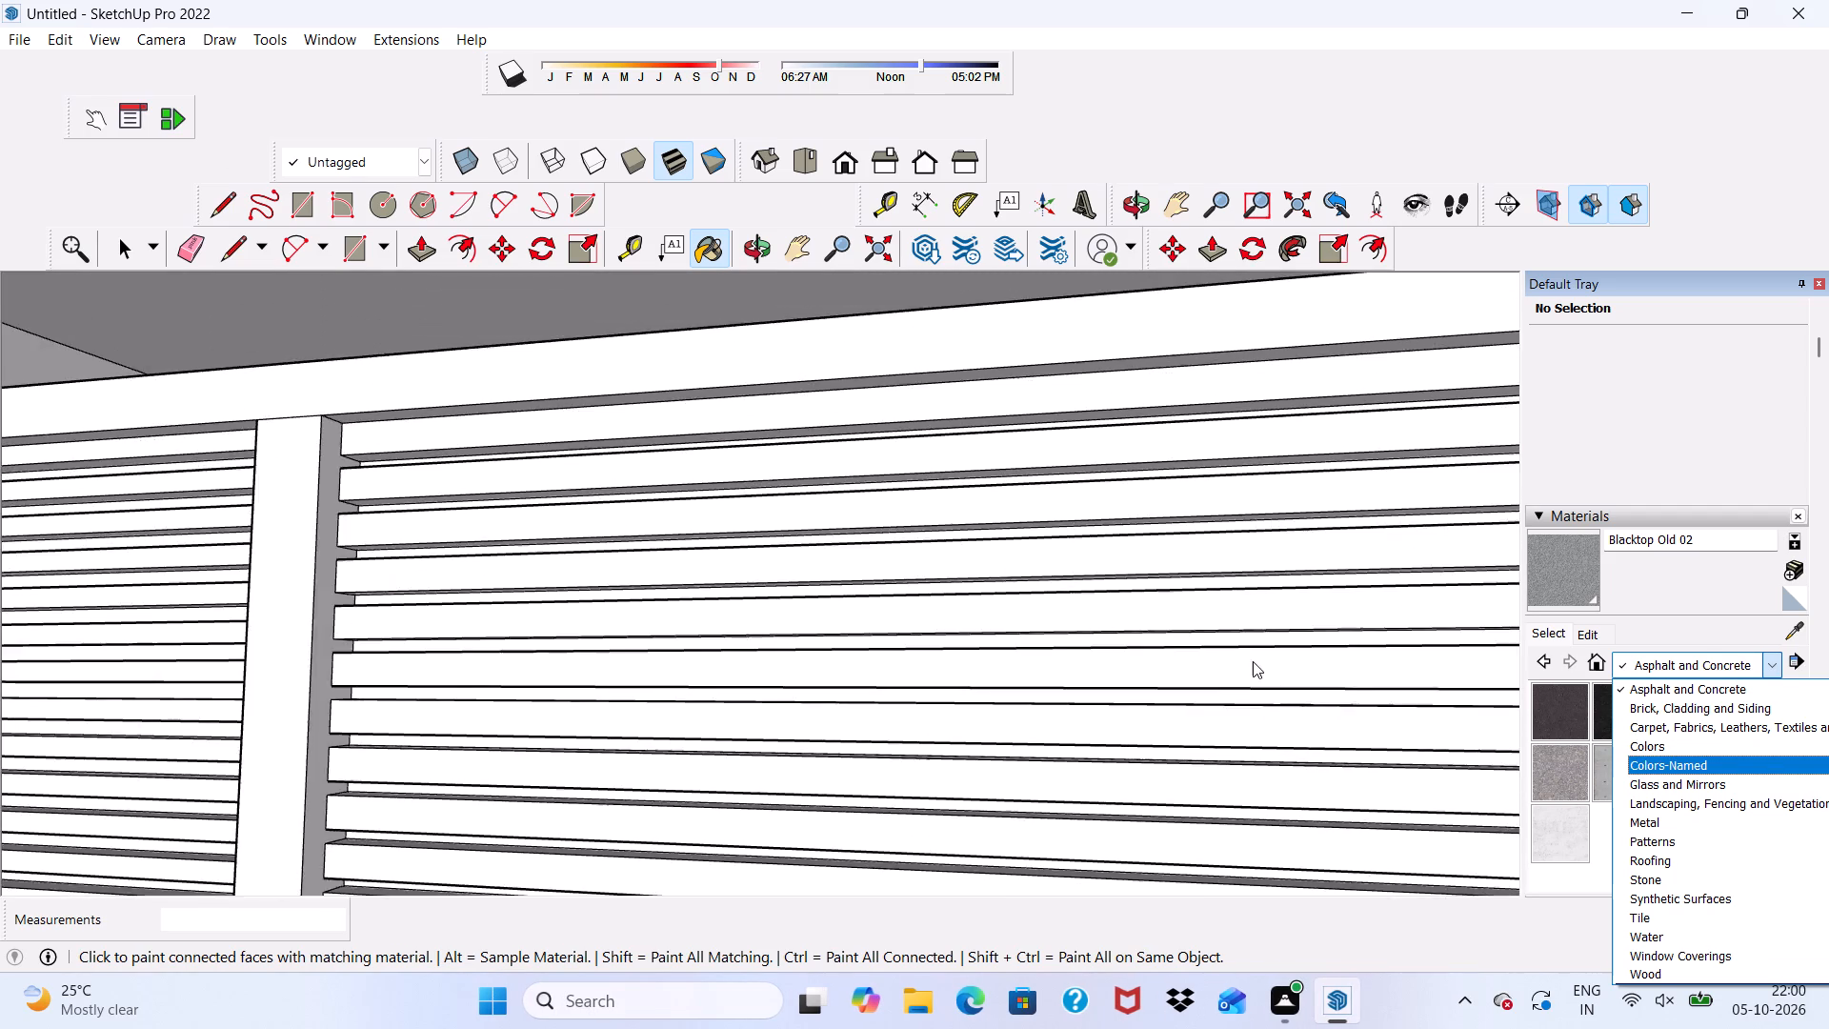
scroll(1253, 661, "up", 1)
scroll(1253, 661, "down", 8)
middle_click_drag(1223, 638, 1465, 843)
scroll(864, 588, "down", 4)
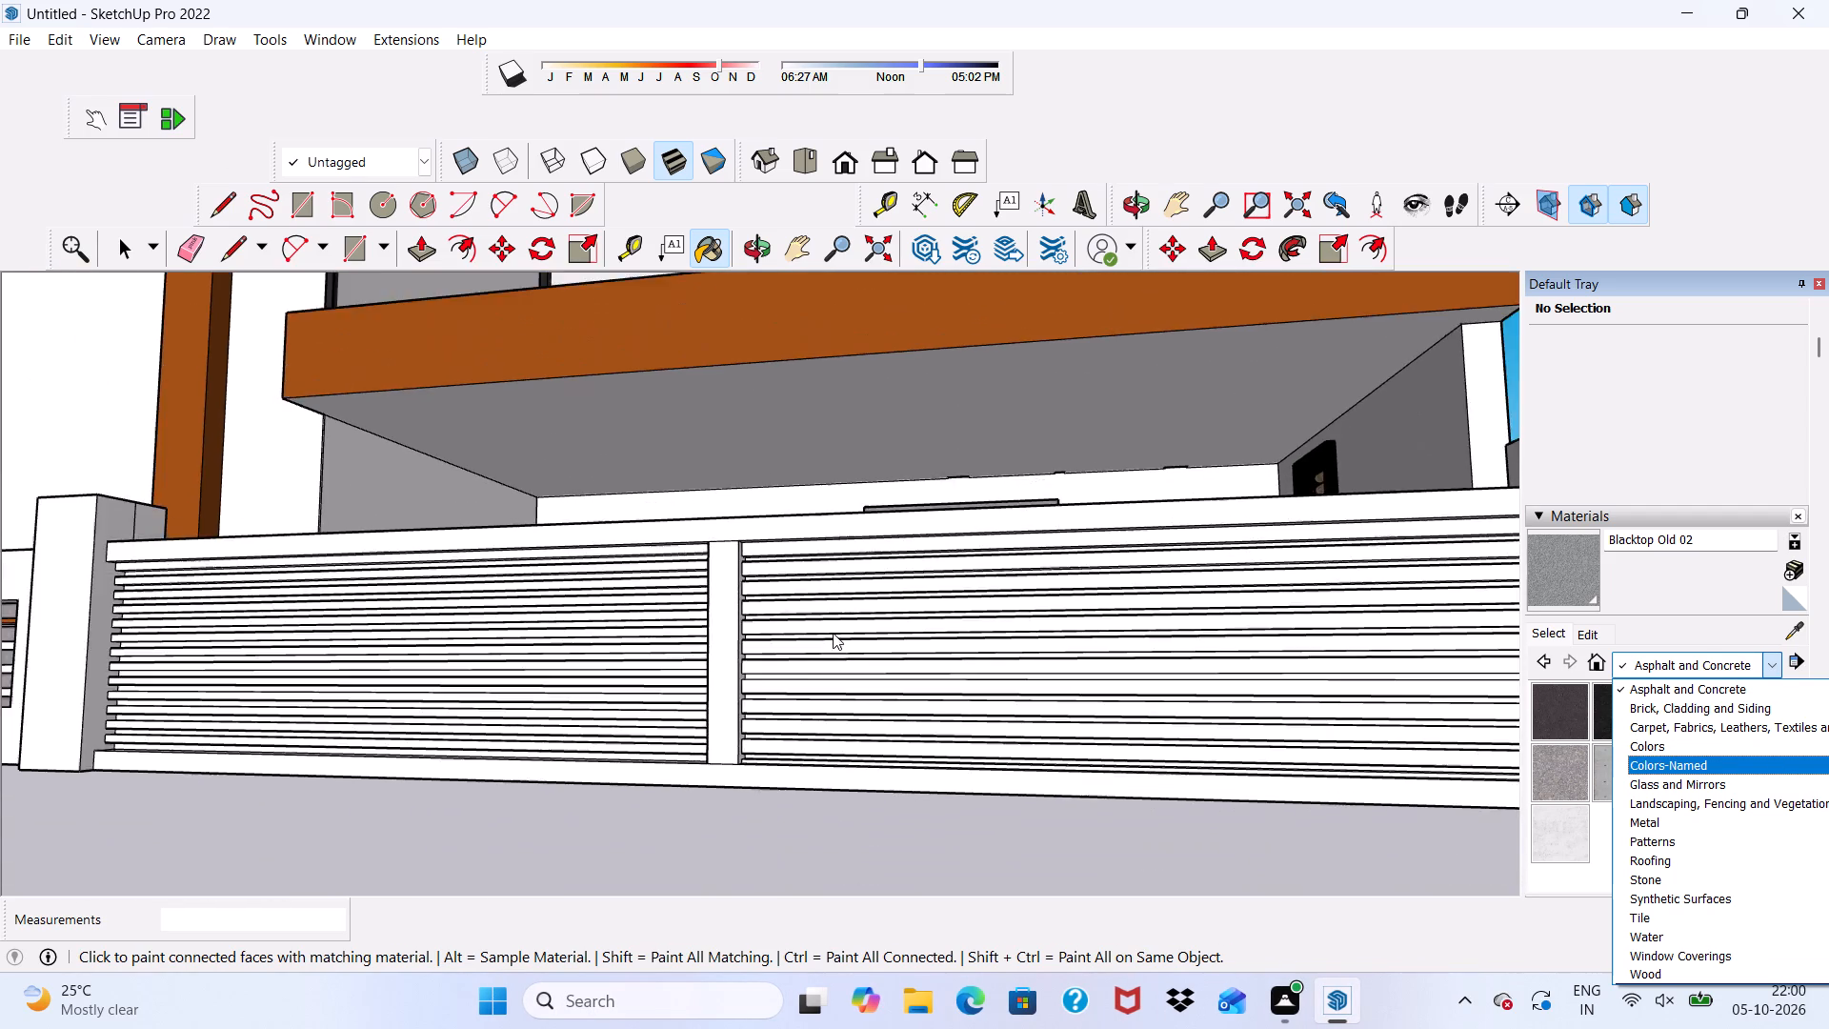
scroll(833, 633, "down", 4)
scroll(826, 656, "up", 6)
scroll(826, 656, "down", 5)
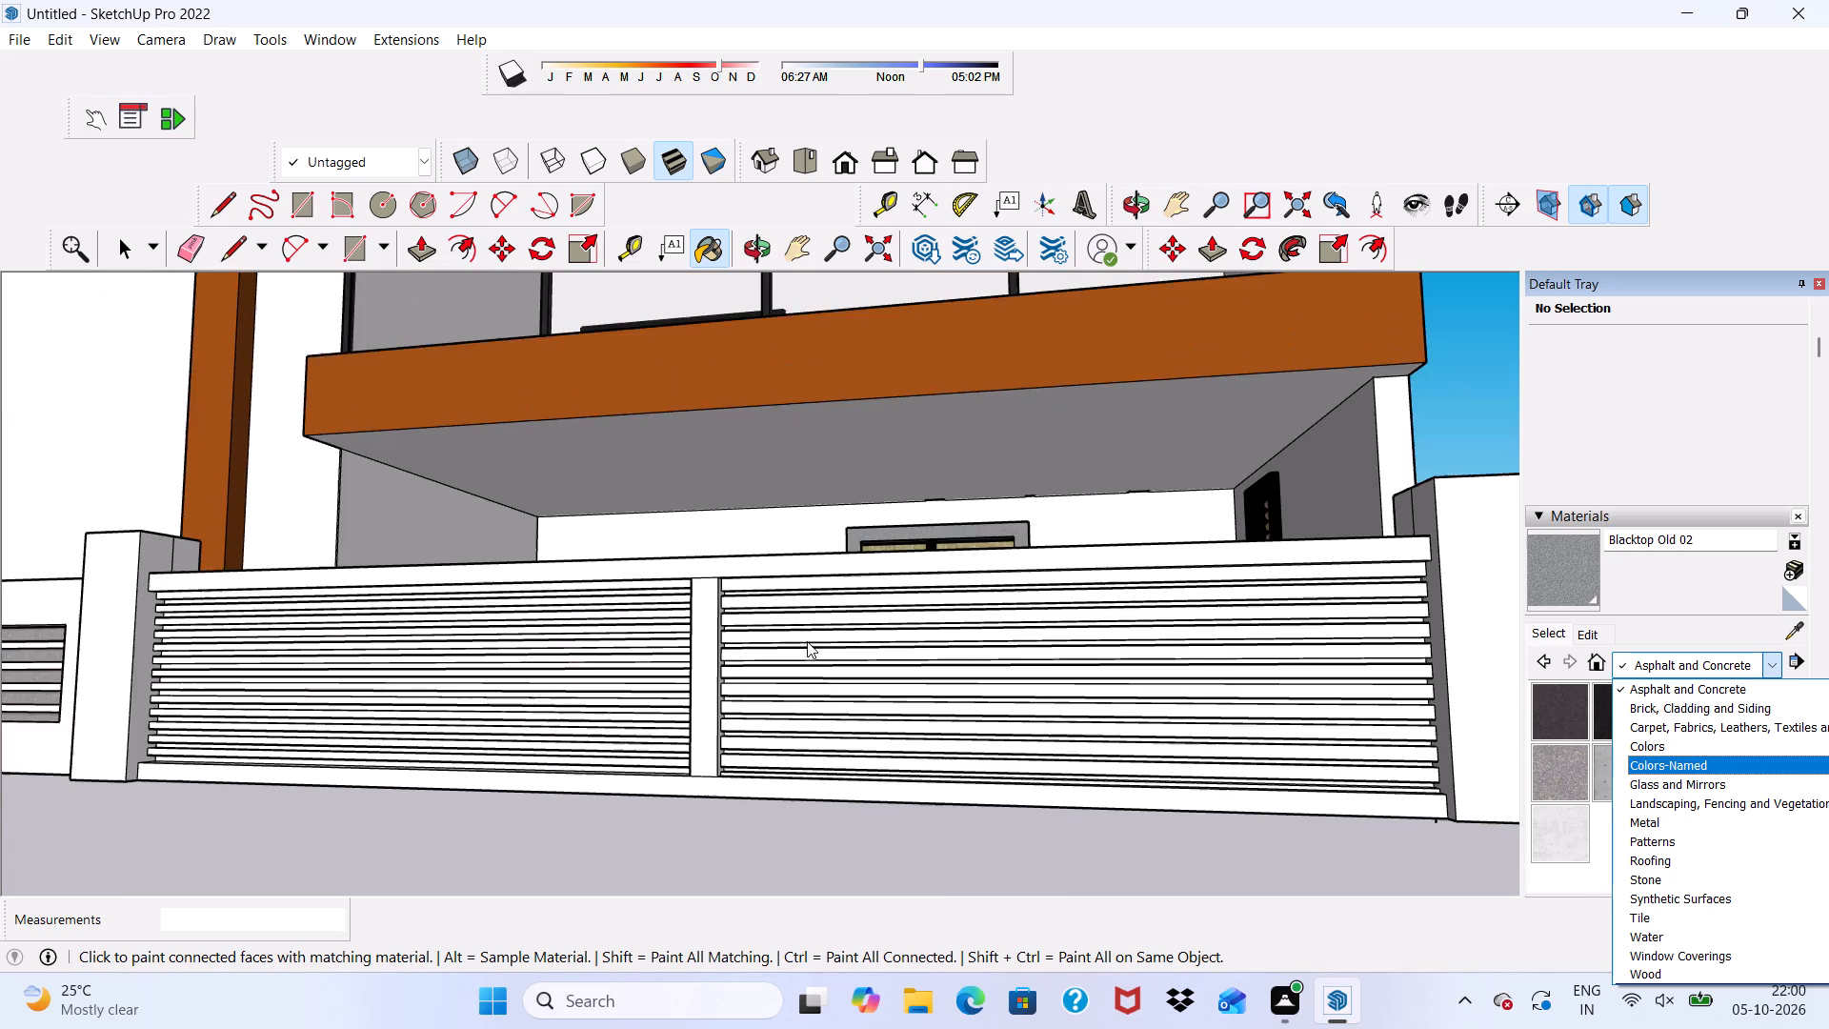
scroll(650, 645, "down", 1)
middle_click_drag(648, 647, 991, 817)
scroll(932, 660, "up", 2)
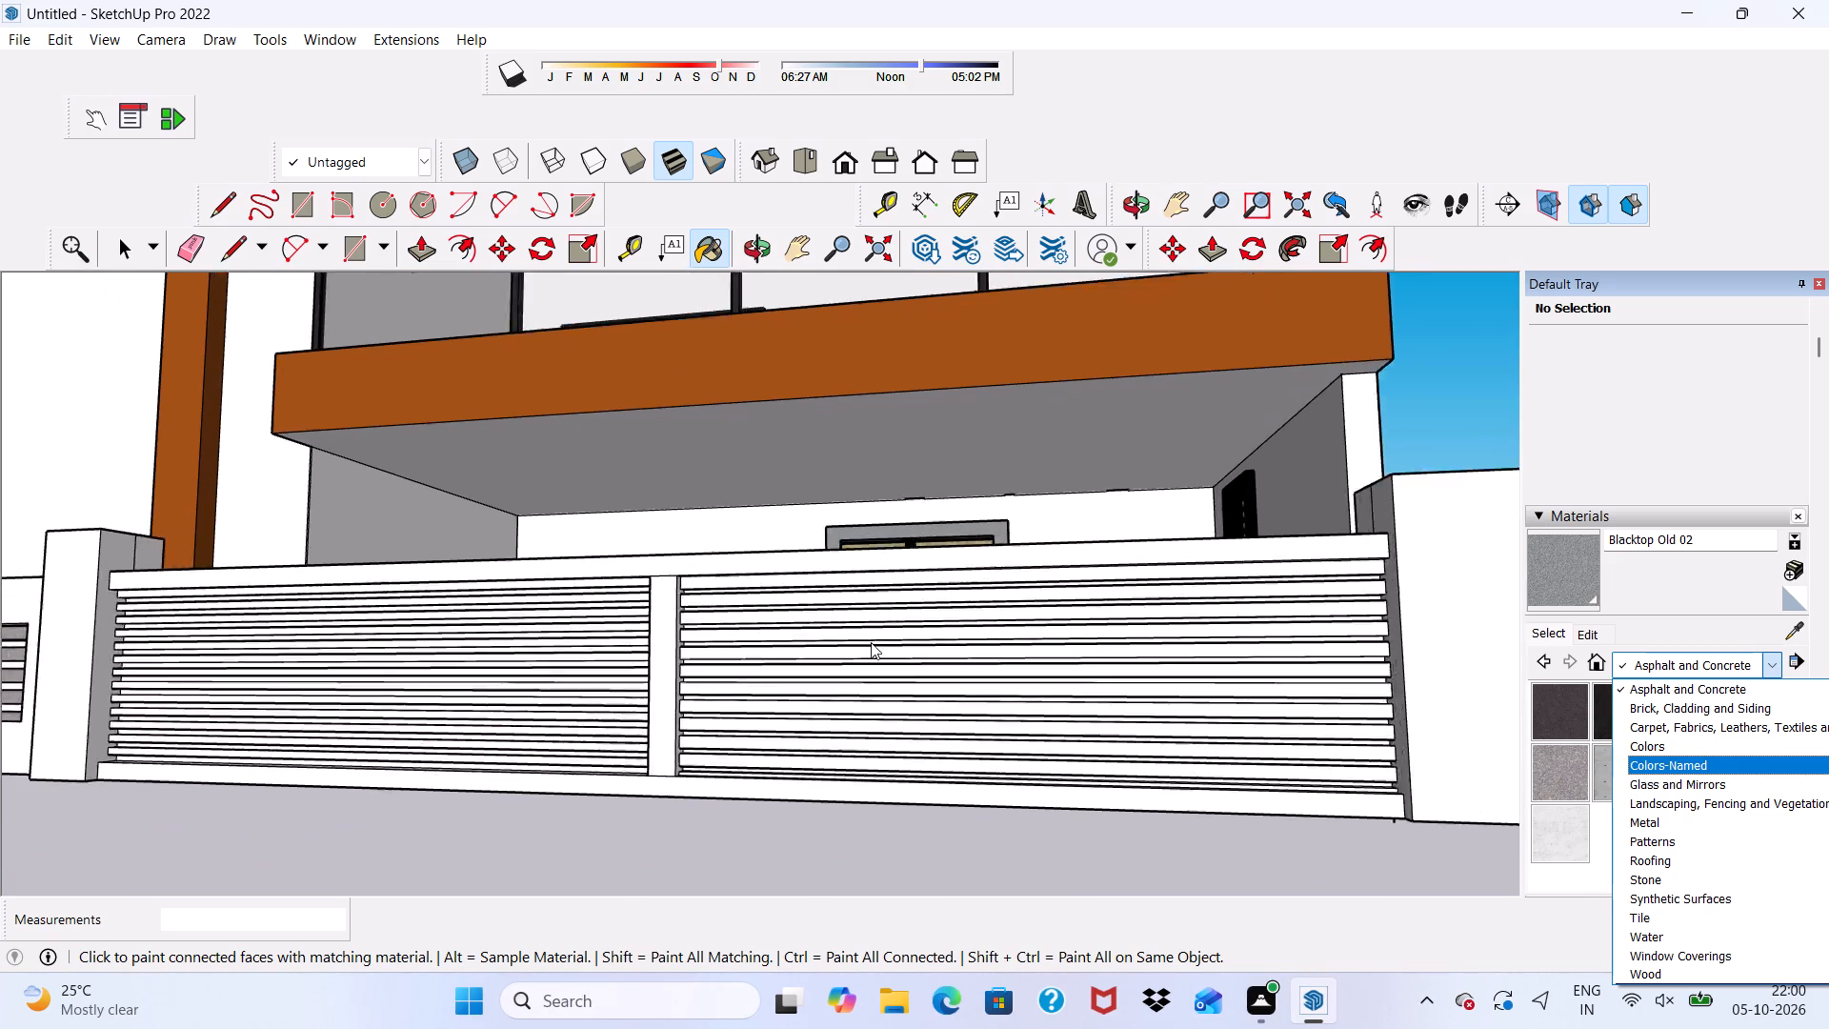
scroll(871, 642, "up", 2)
scroll(196, 313, "down", 5)
scroll(596, 561, "down", 4)
scroll(714, 568, "down", 1)
middle_click_drag(714, 568, 1054, 788)
scroll(1057, 782, "up", 5)
scroll(1057, 782, "down", 4)
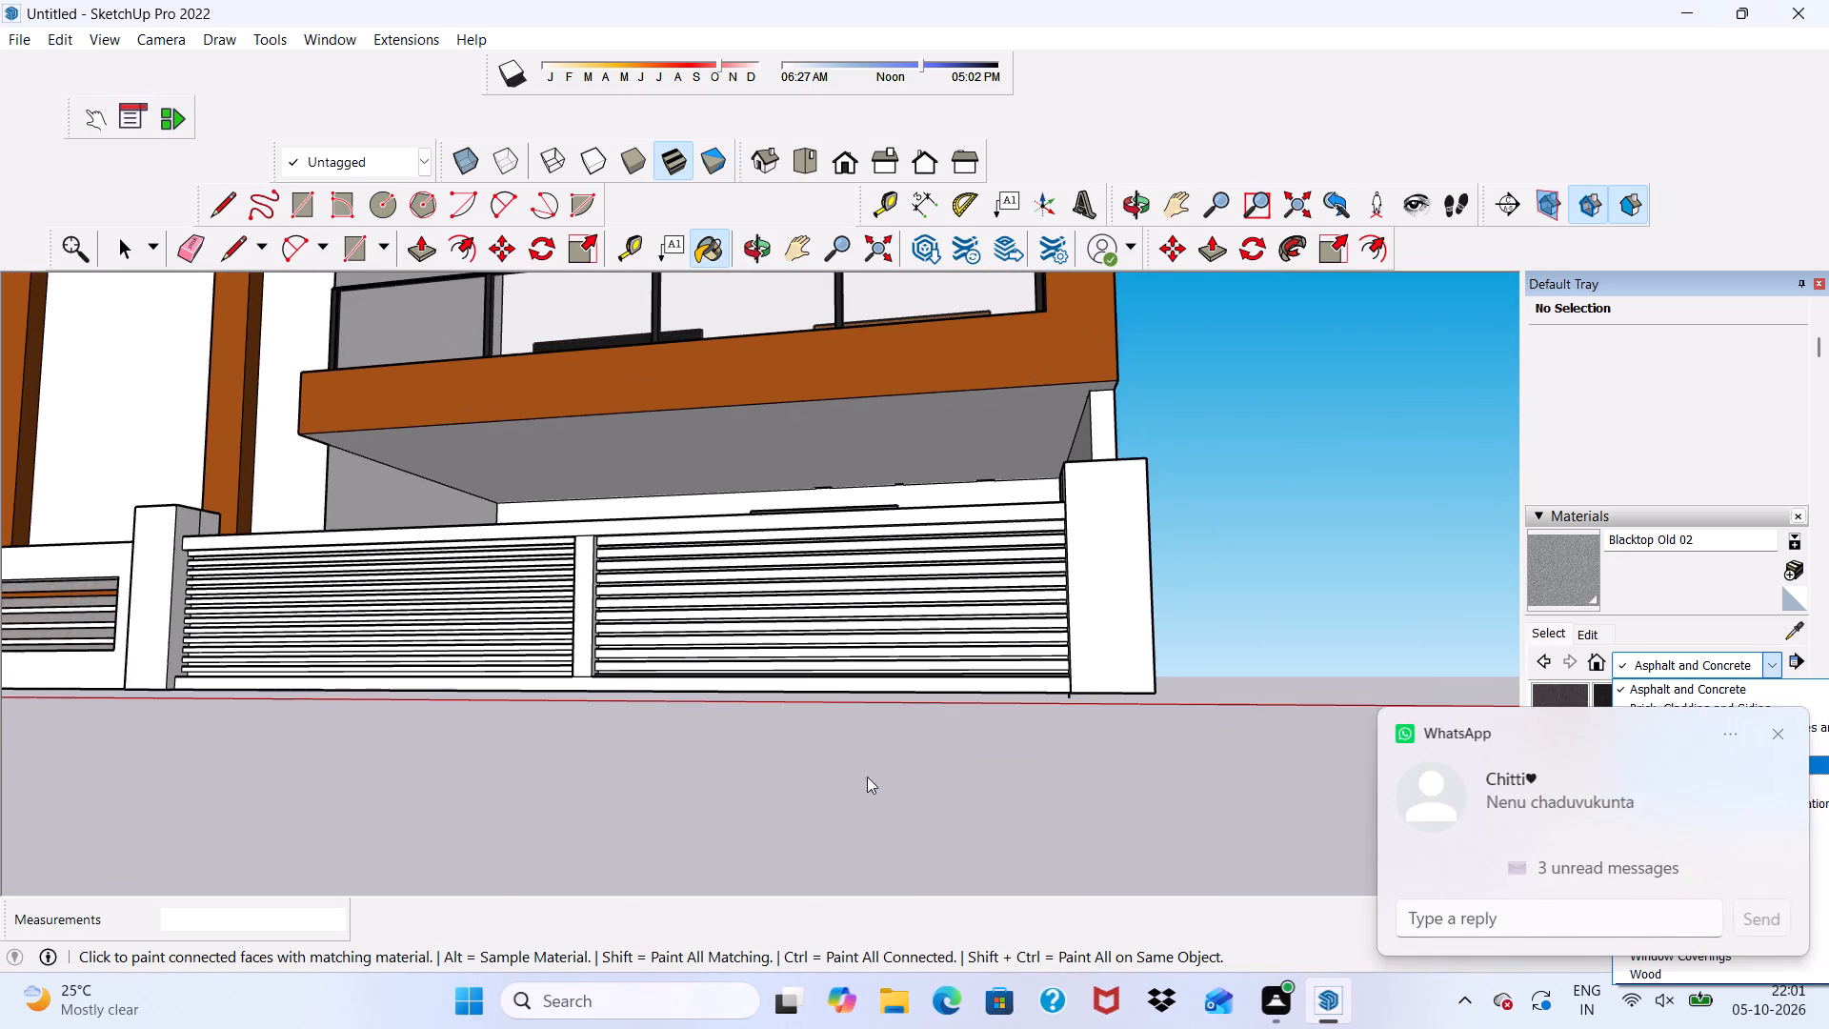
scroll(616, 710, "up", 2)
scroll(615, 710, "down", 4)
scroll(578, 602, "up", 1)
scroll(522, 587, "down", 5)
middle_click_drag(610, 486, 599, 539)
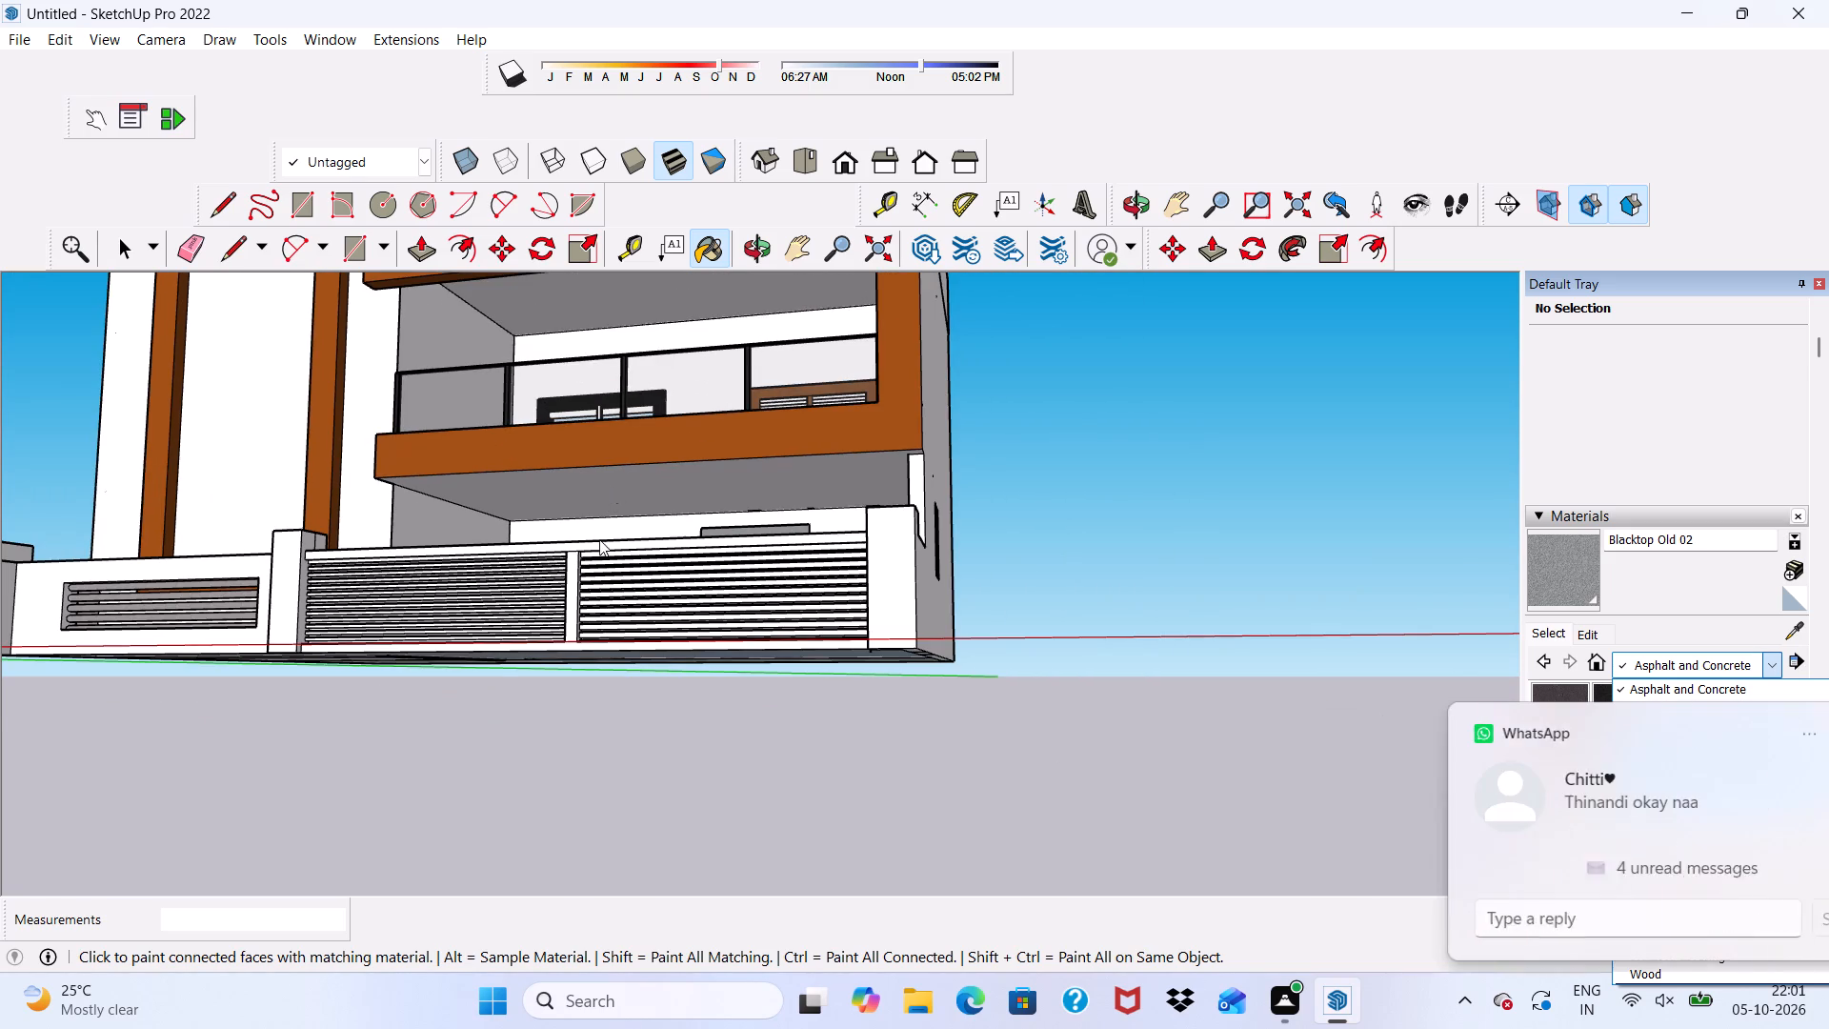
middle_click_drag(599, 539, 586, 637)
middle_click_drag(586, 634, 595, 617)
key("space")
scroll(1151, 603, "up", 1)
scroll(1151, 603, "down", 1)
scroll(1151, 603, "up", 1)
scroll(1151, 603, "down", 4)
middle_click_drag(788, 585, 757, 745)
scroll(585, 454, "up", 5)
scroll(383, 458, "down", 6)
scroll(51, 476, "down", 5)
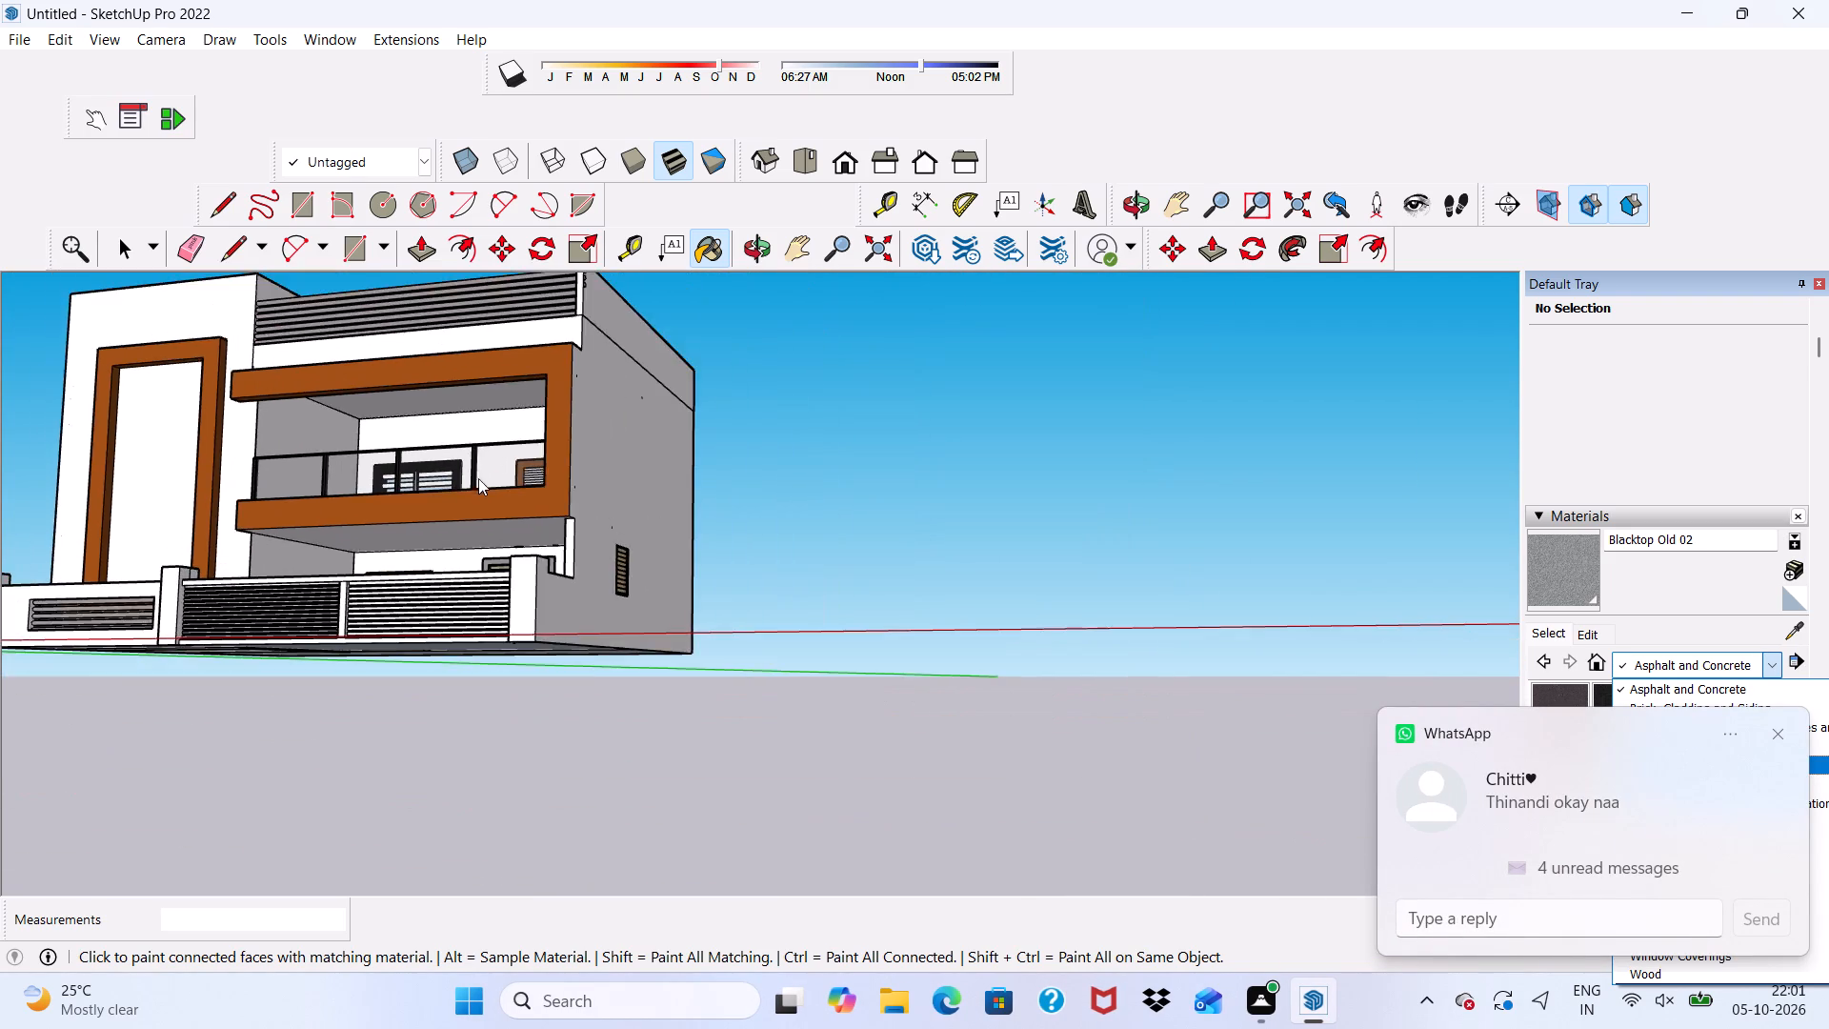
scroll(373, 434, "up", 5)
scroll(0, 349, "down", 3)
scroll(145, 401, "down", 2)
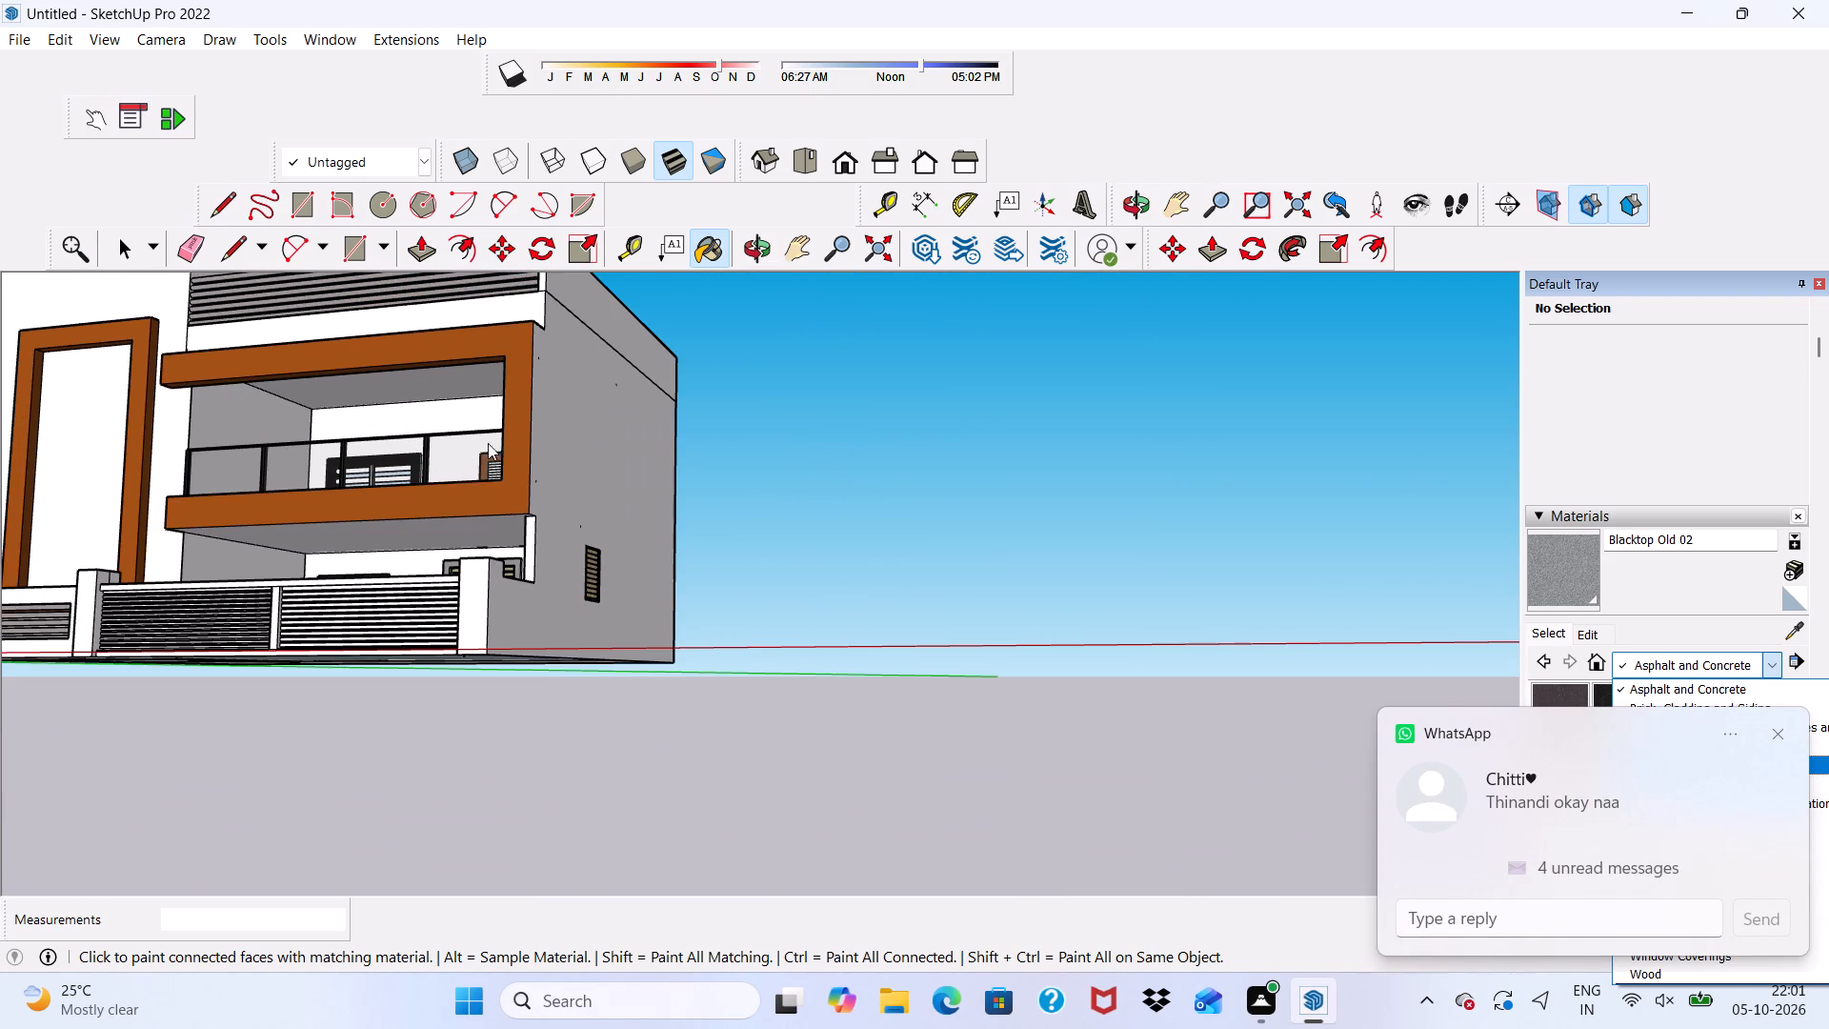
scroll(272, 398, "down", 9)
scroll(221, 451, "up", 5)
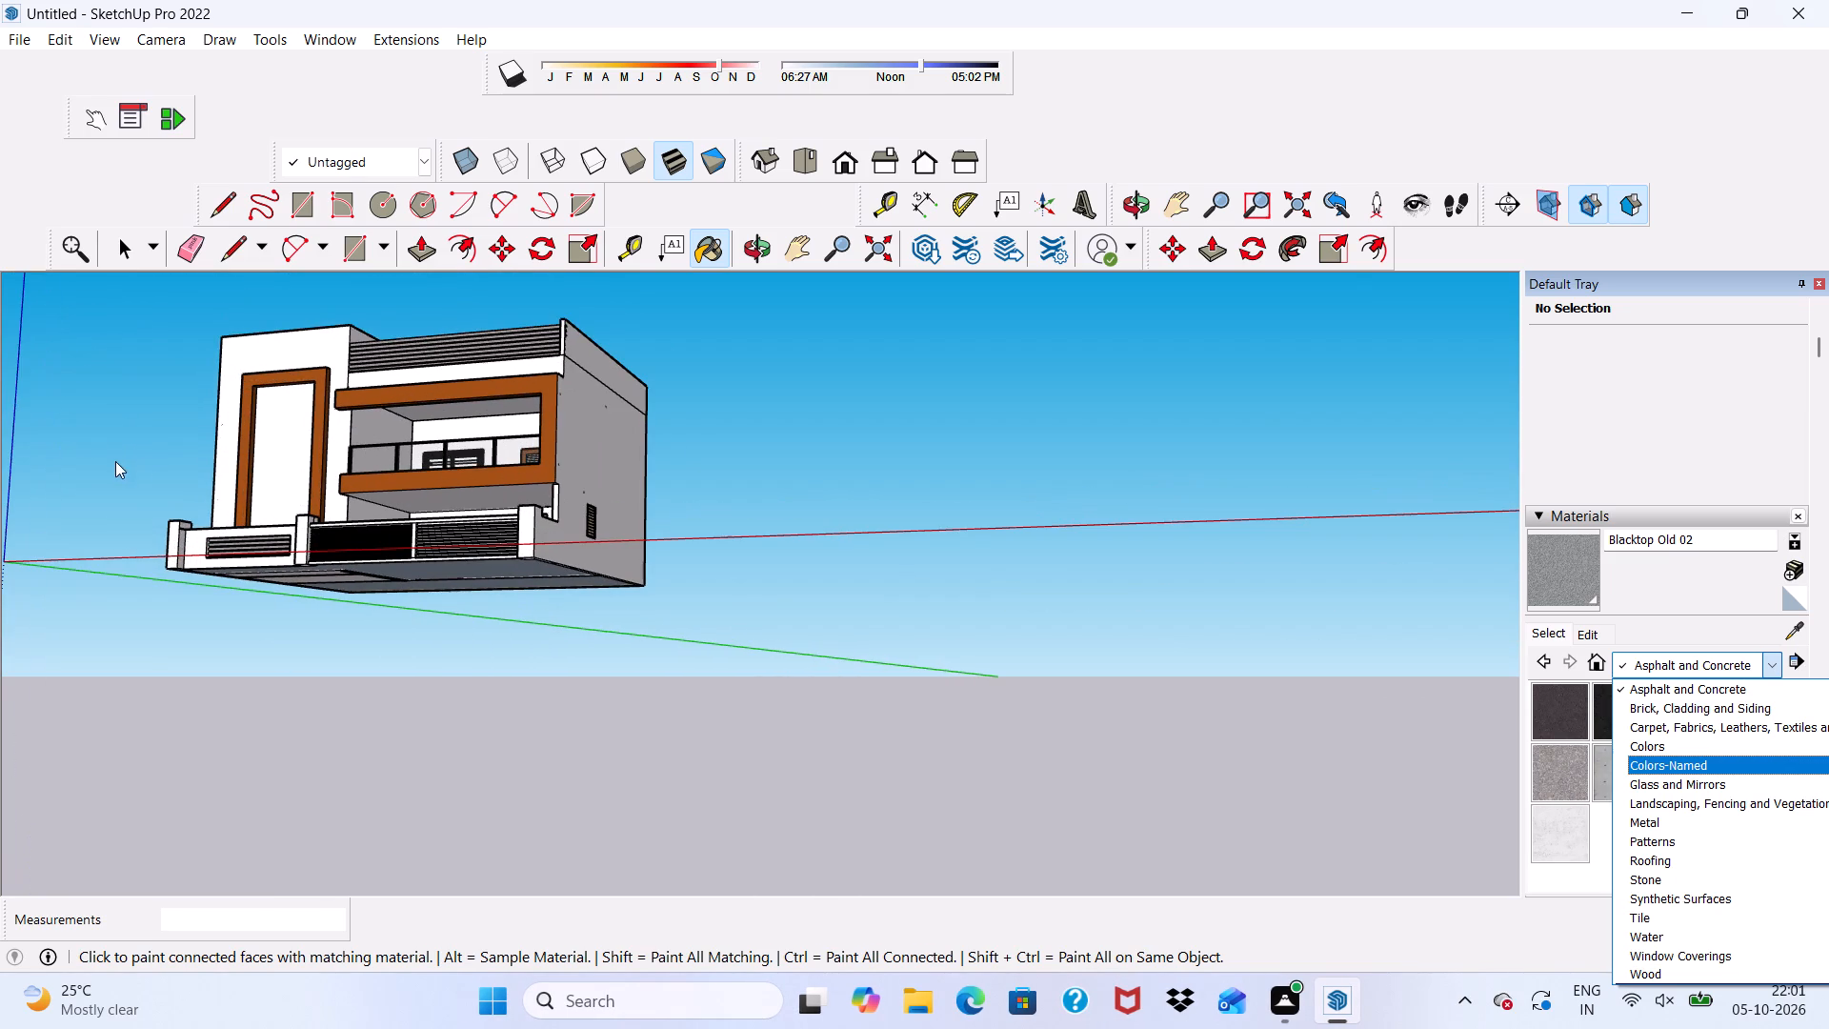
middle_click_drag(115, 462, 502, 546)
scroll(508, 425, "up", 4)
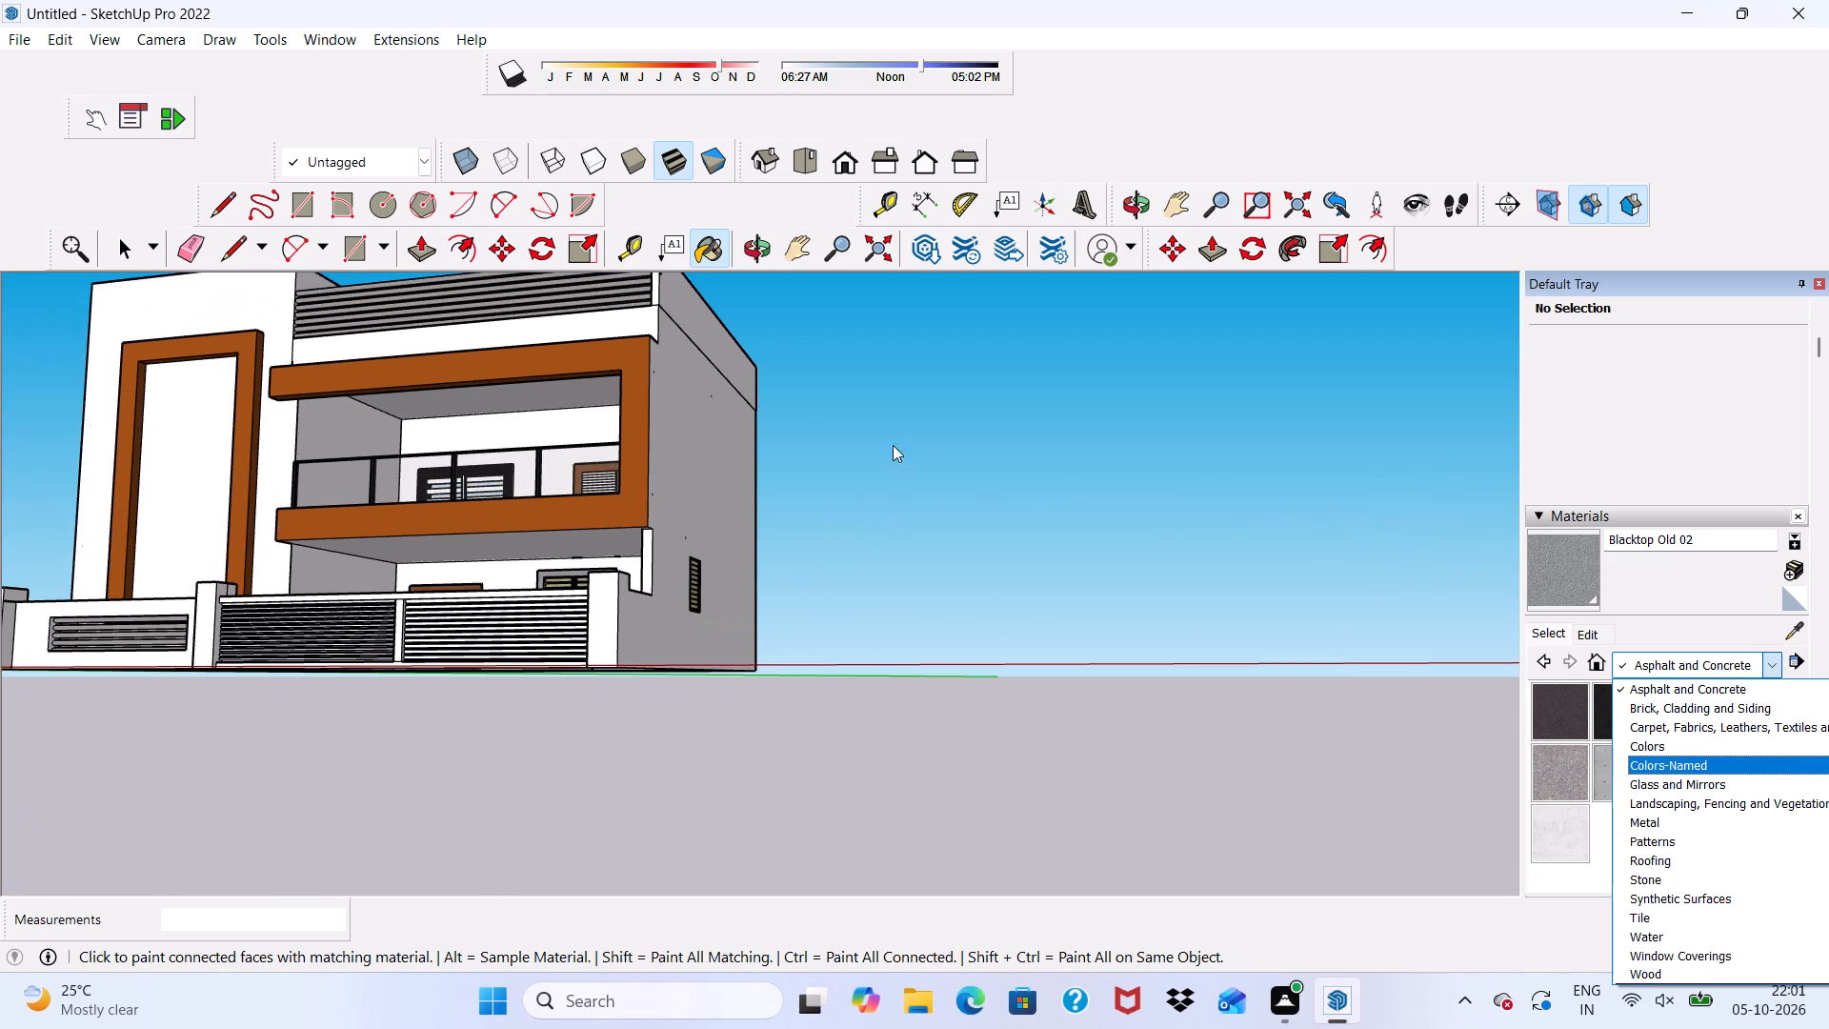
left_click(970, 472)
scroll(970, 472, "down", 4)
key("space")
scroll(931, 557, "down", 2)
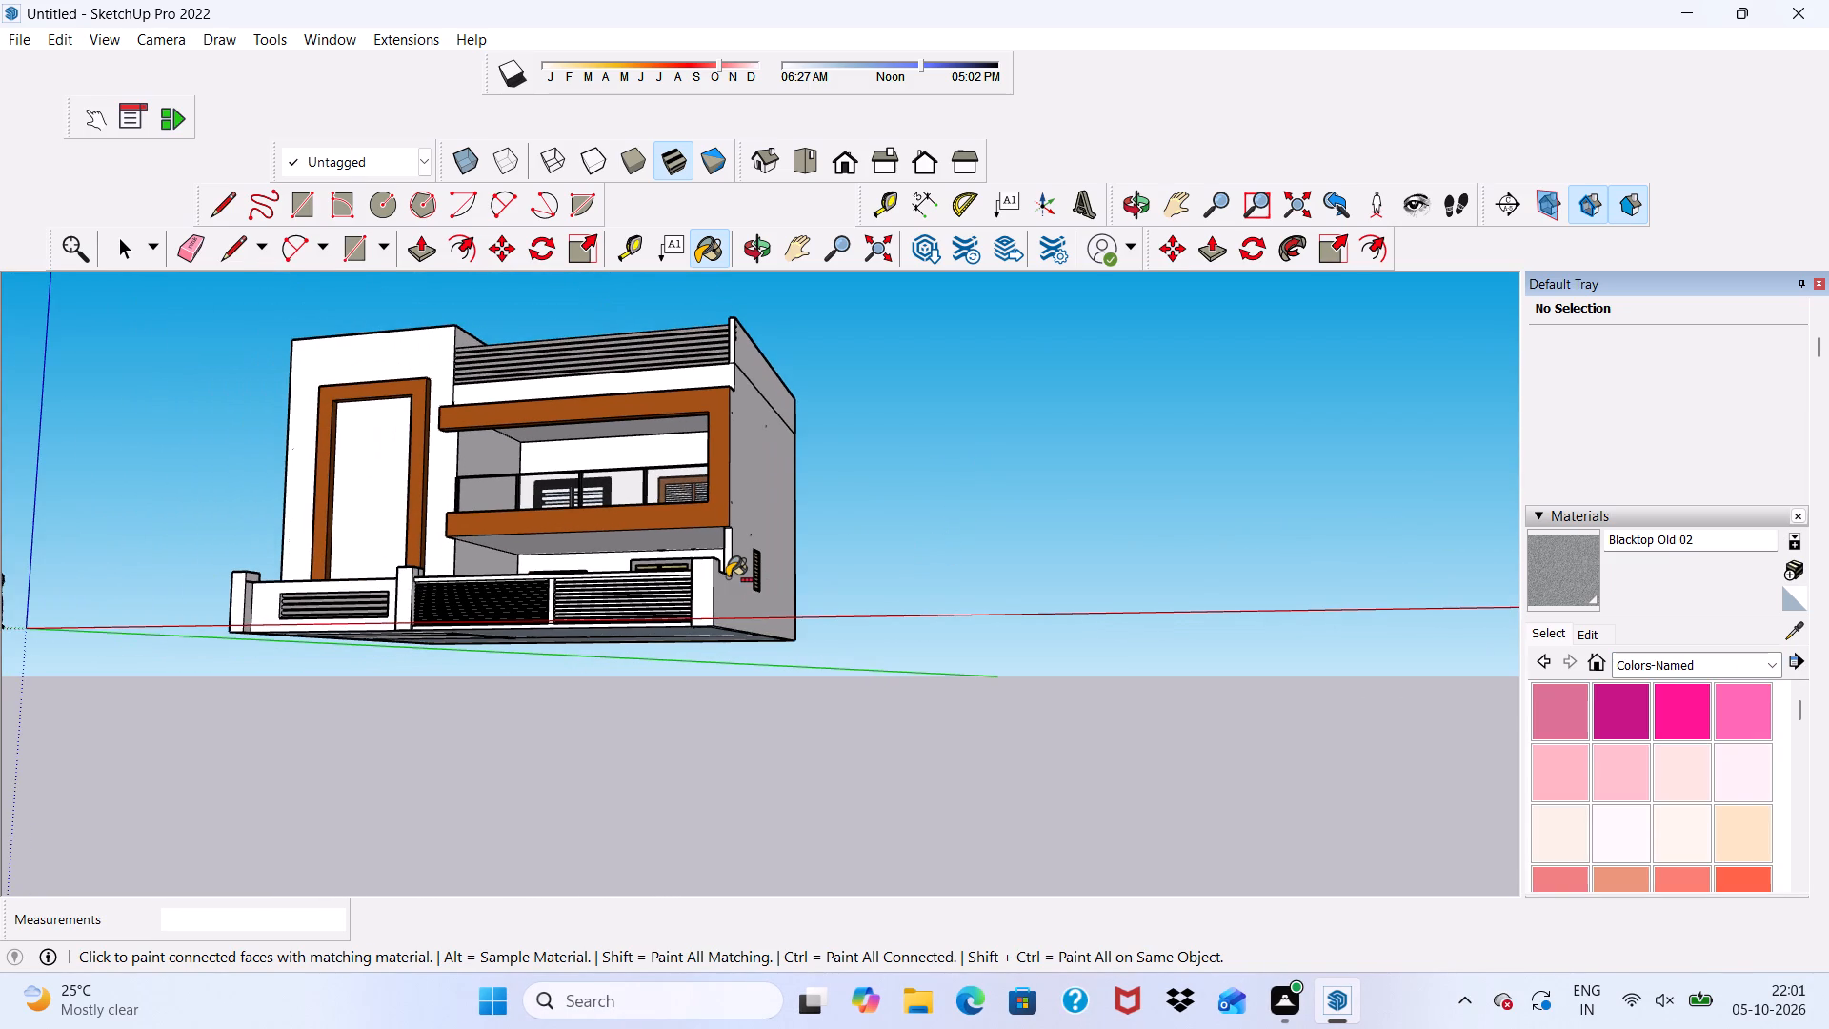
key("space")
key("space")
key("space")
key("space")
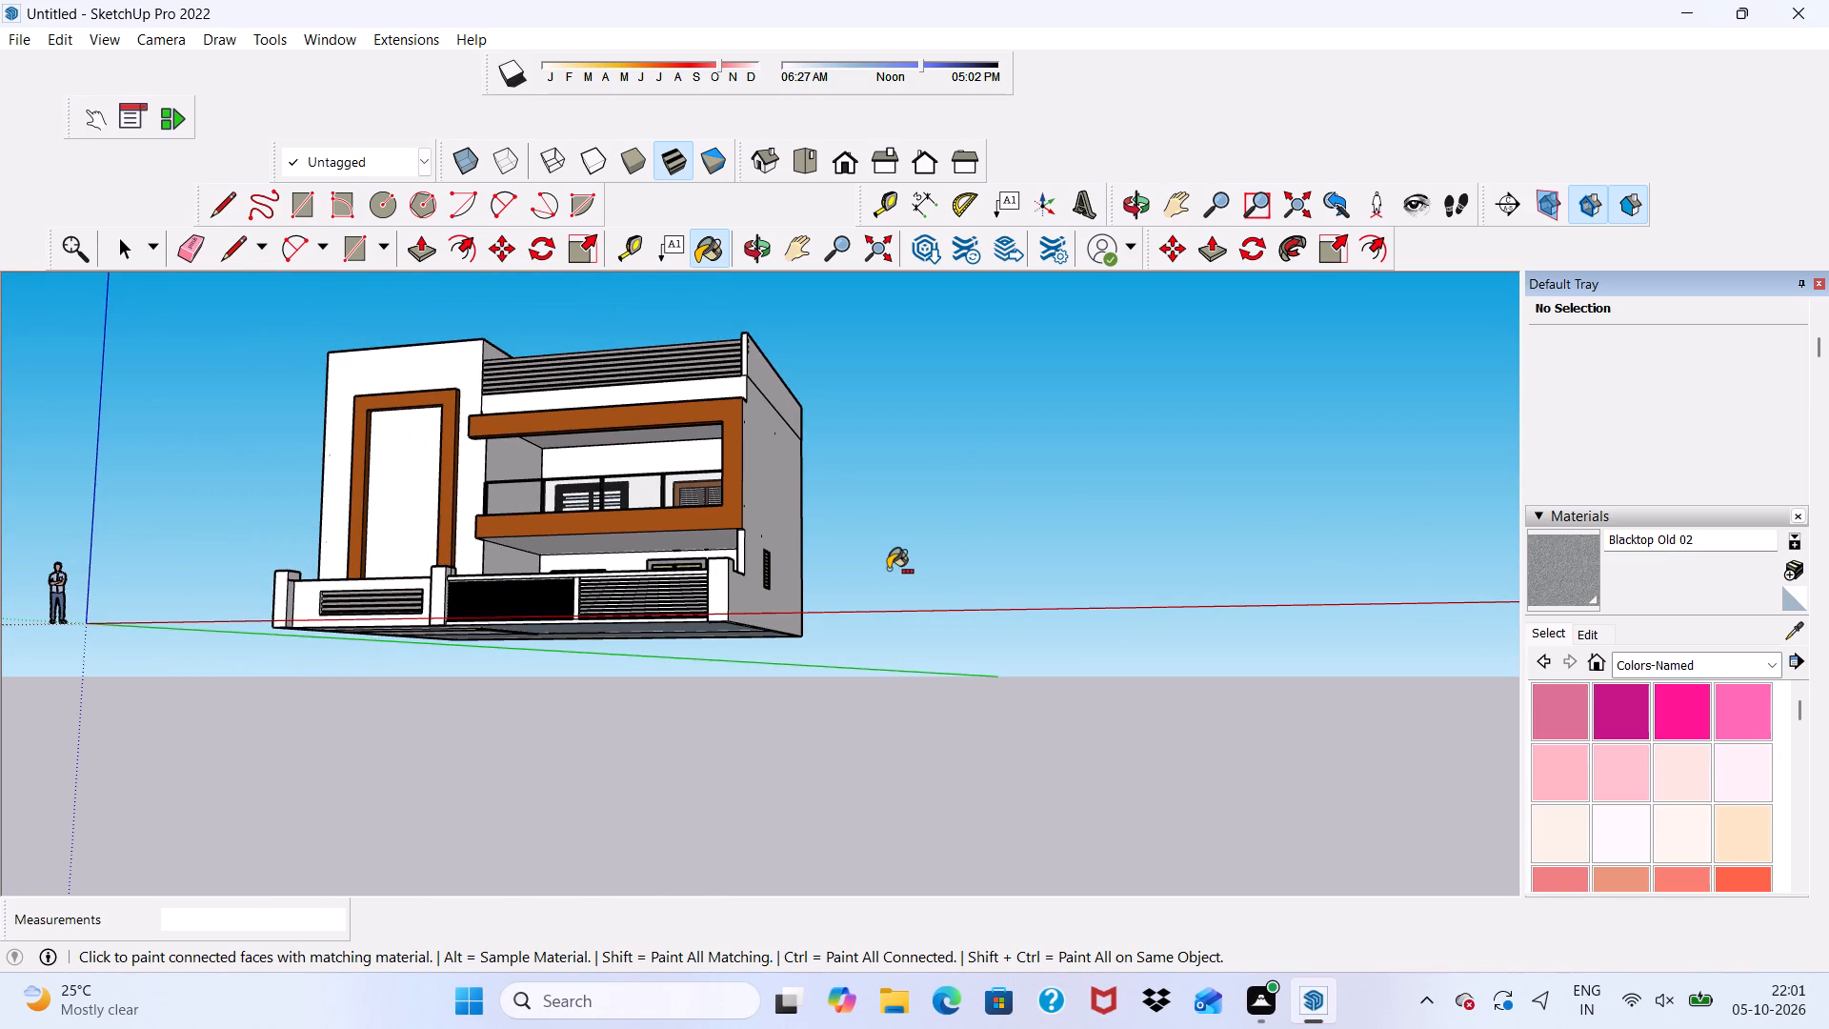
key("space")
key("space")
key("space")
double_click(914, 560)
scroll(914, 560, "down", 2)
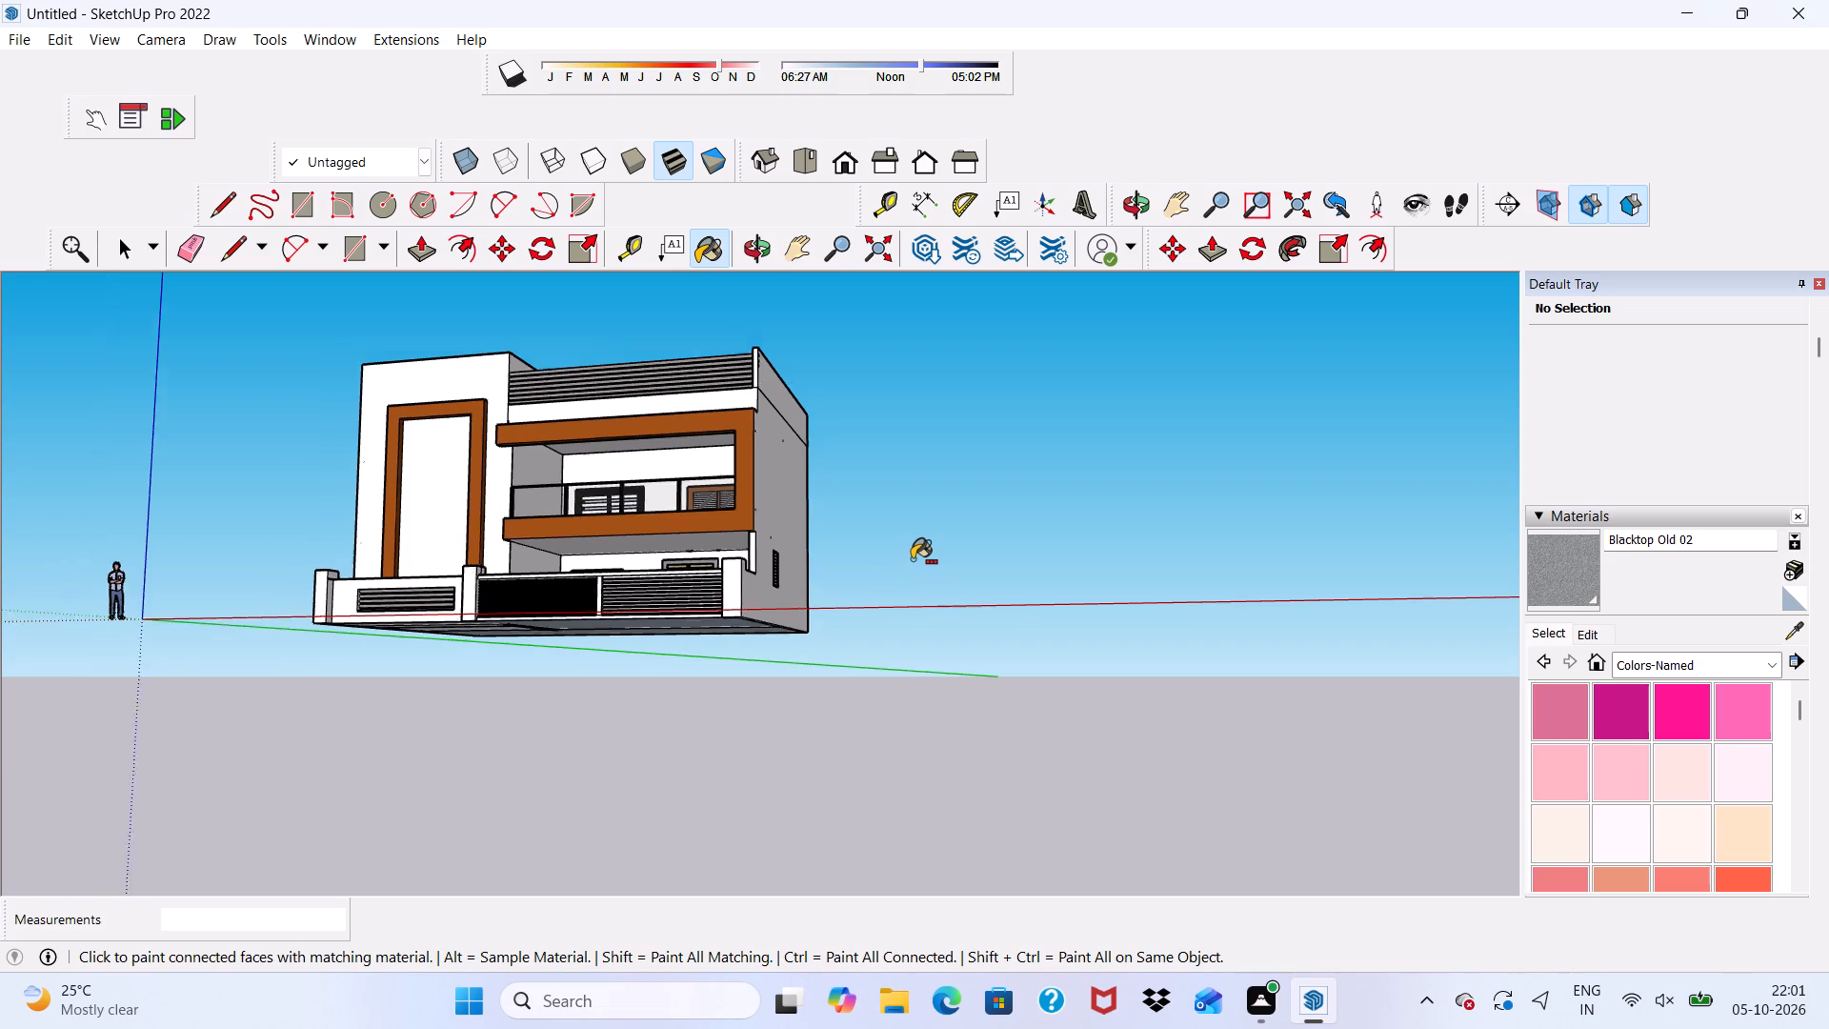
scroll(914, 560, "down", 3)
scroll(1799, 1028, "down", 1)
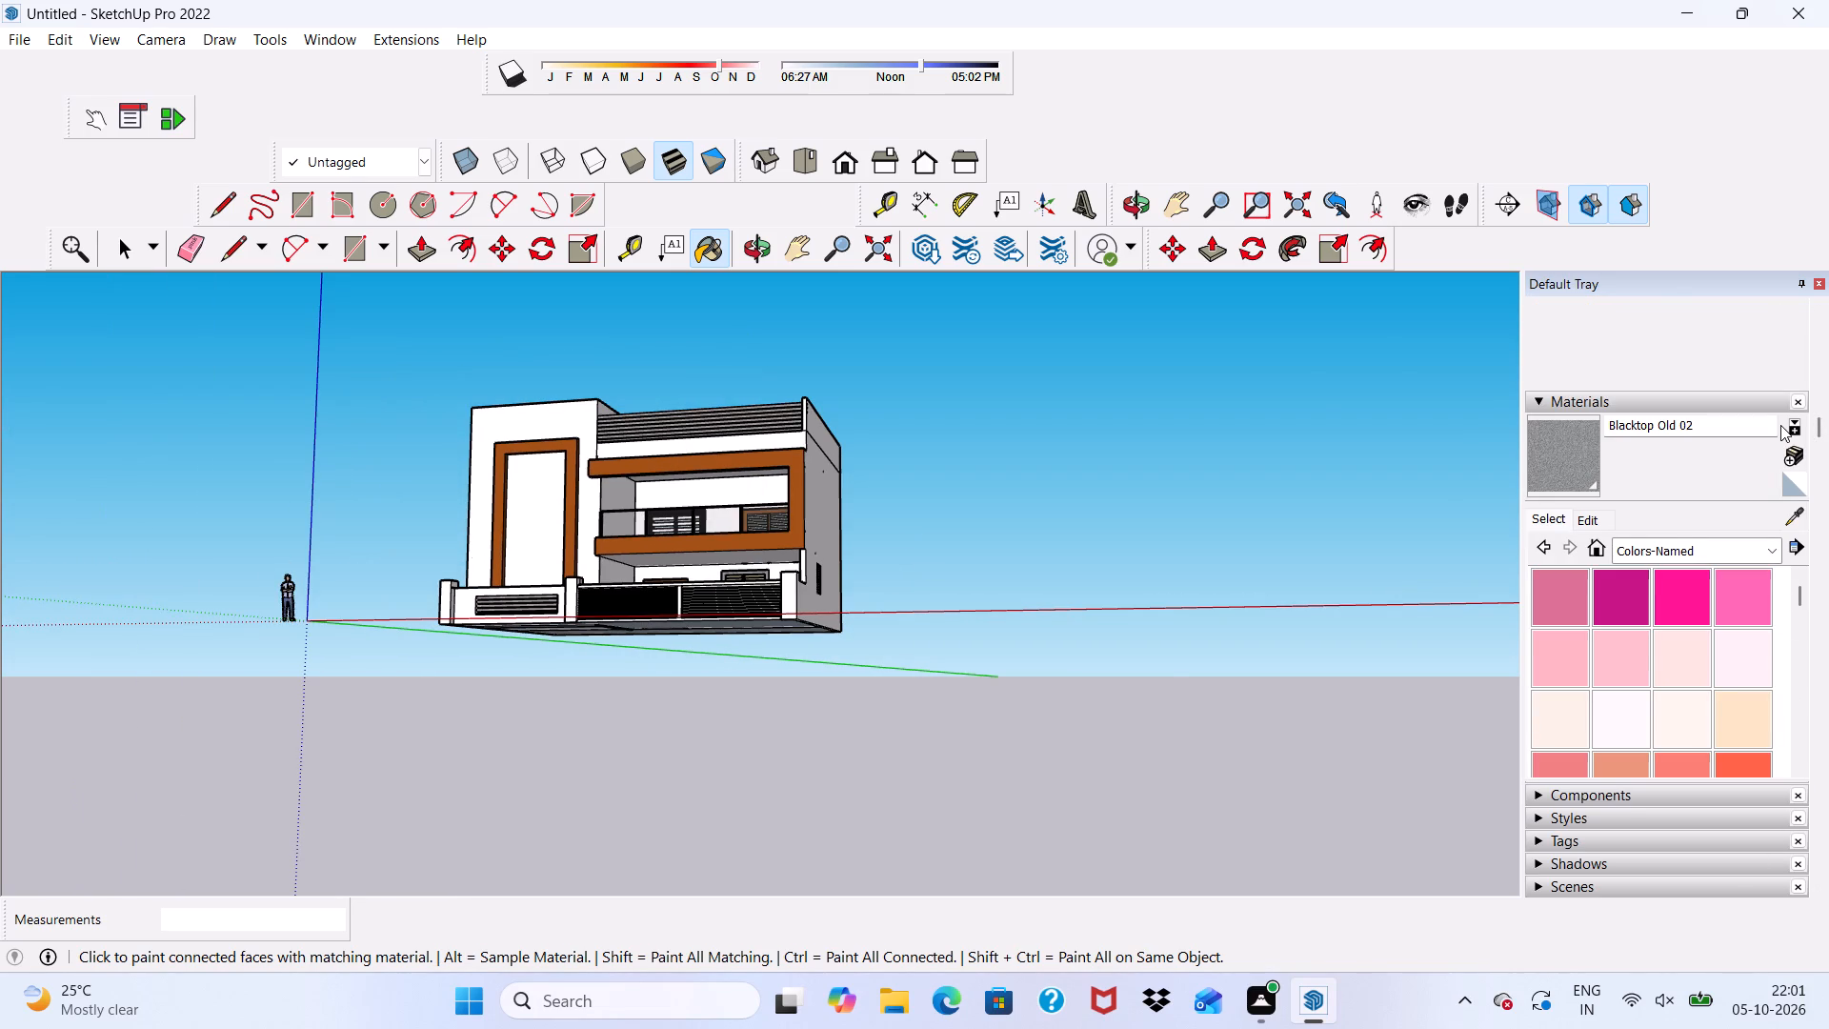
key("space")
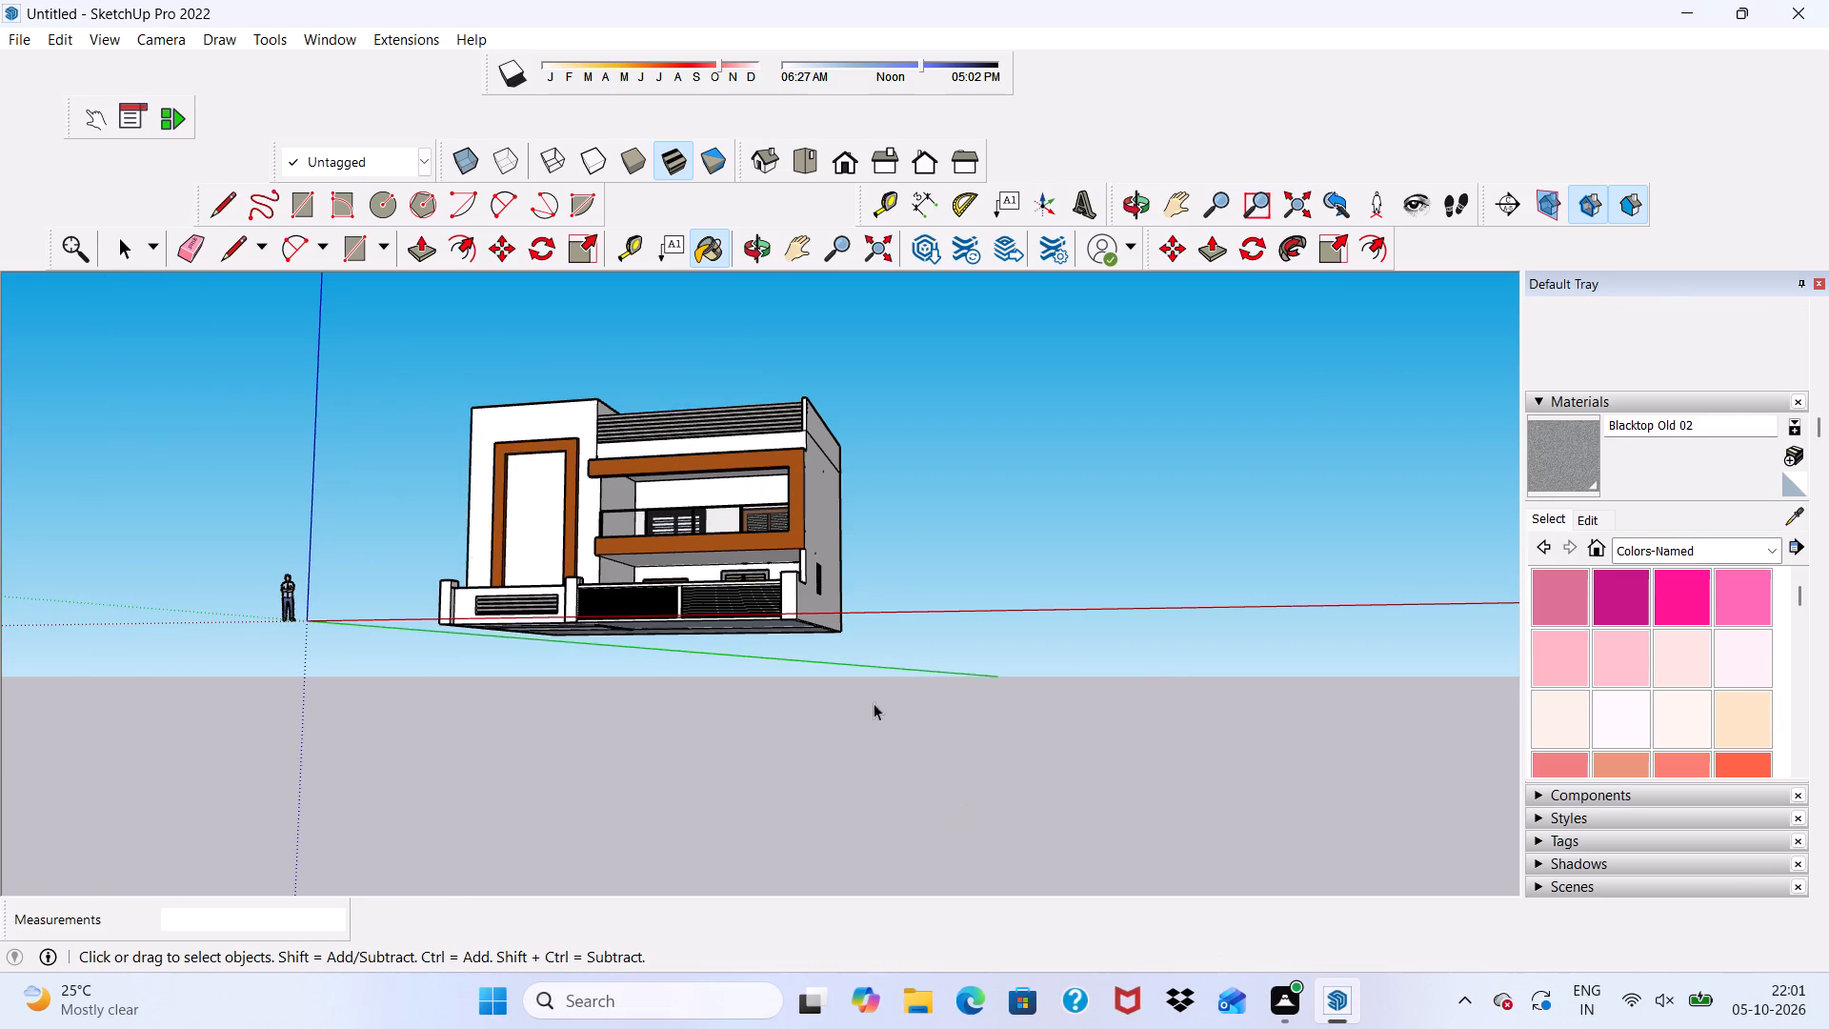
Examine the front facade, including the balcony, its window and door, and the ground-floor door and window below.
middle_click_drag(734, 543, 759, 764)
scroll(734, 543, "down", 1)
scroll(655, 540, "up", 5)
scroll(592, 461, "up", 5)
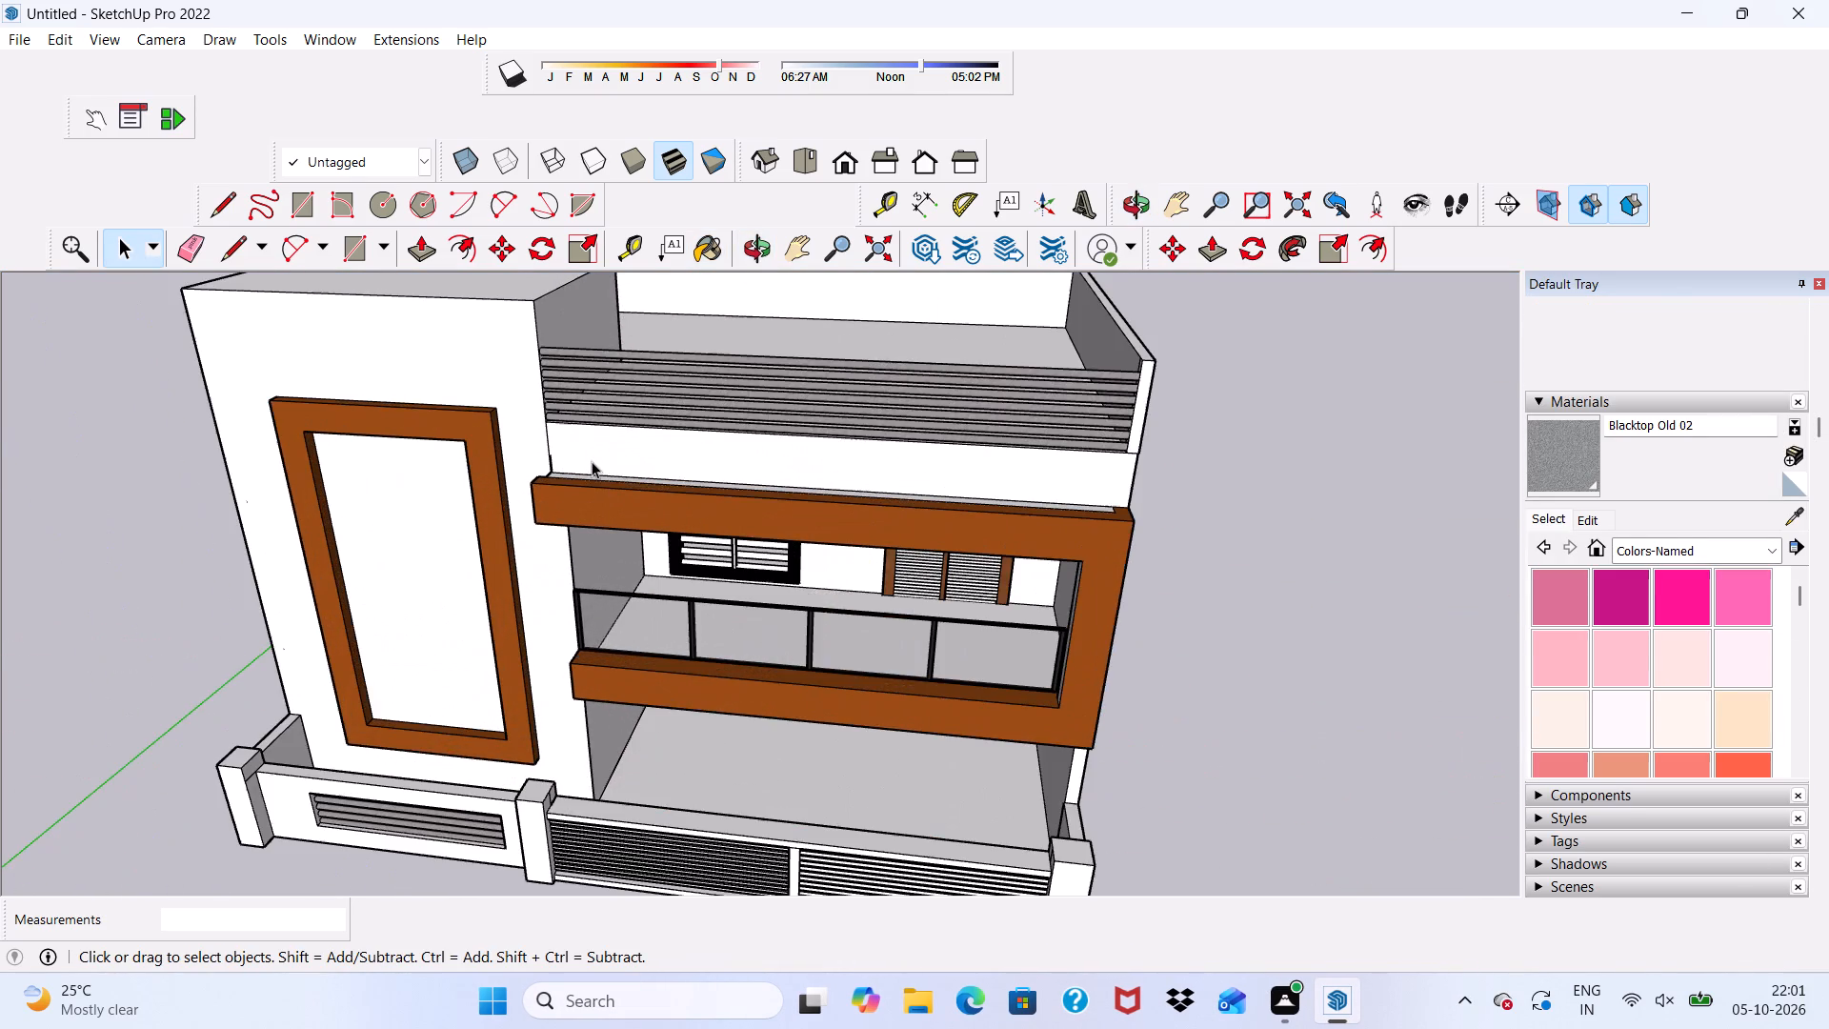
middle_click_drag(591, 461, 682, 318)
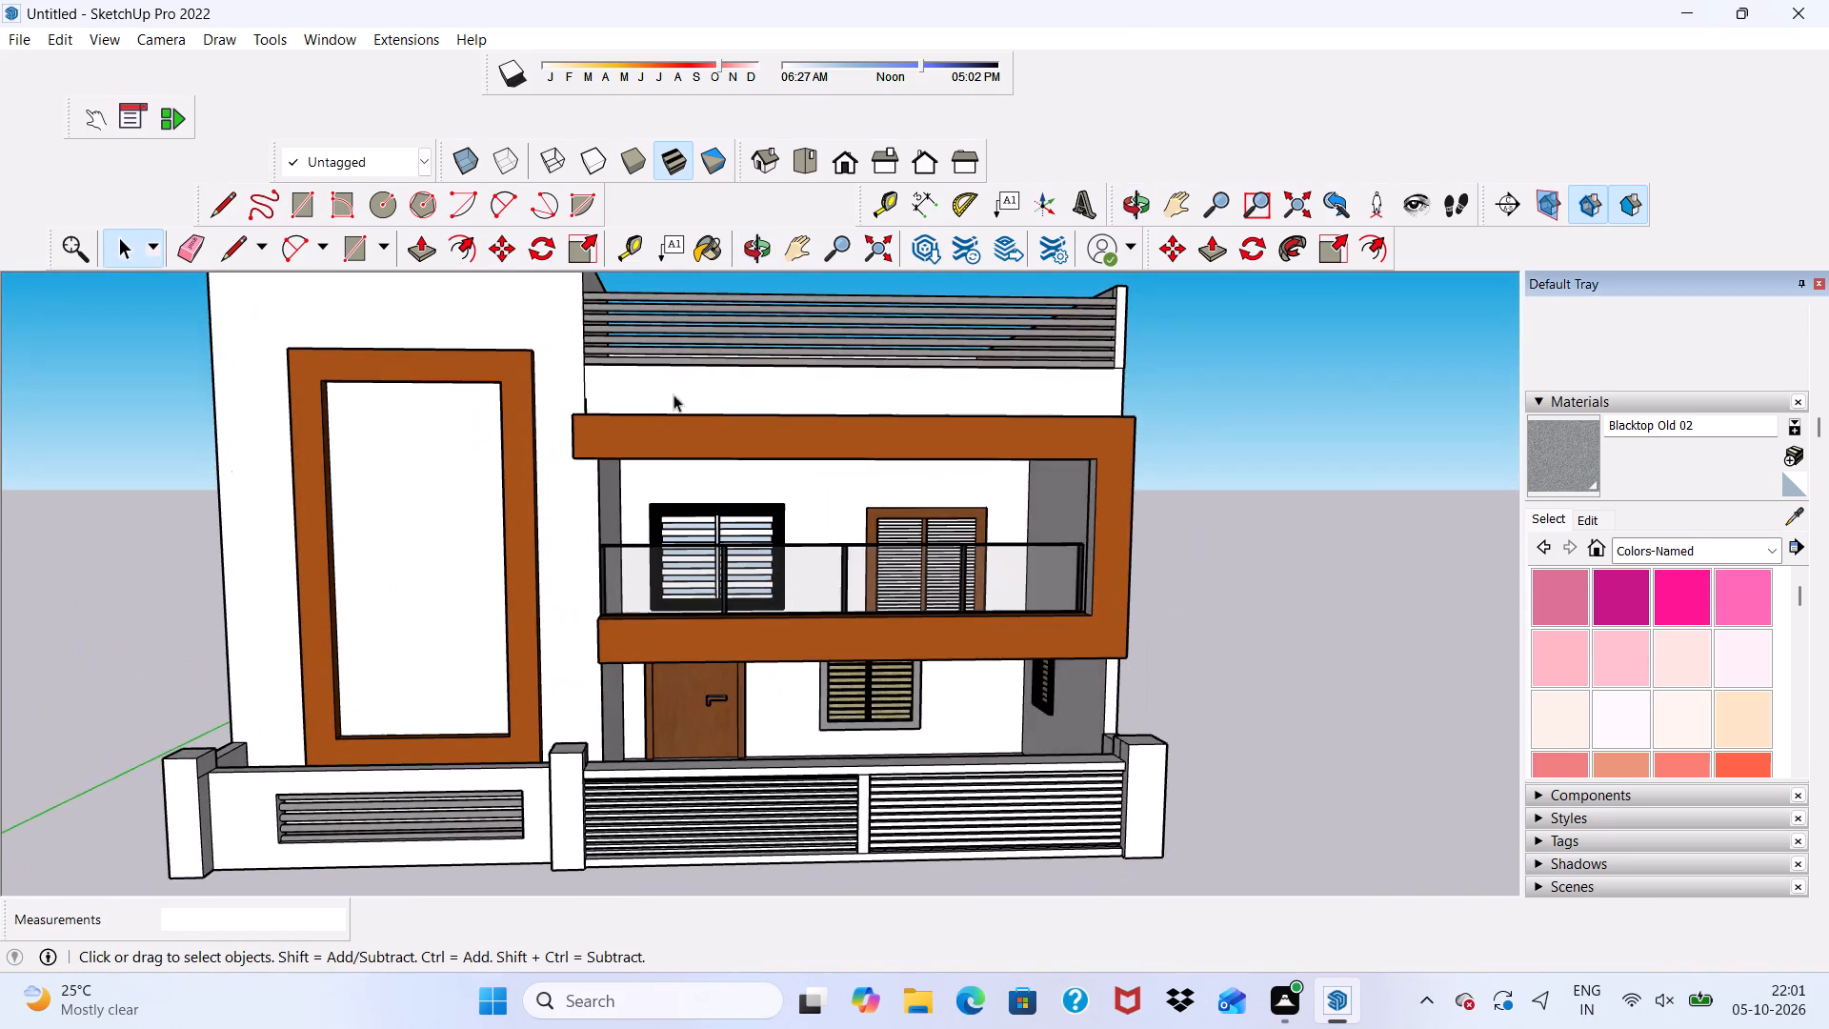
scroll(610, 535, "up", 4)
scroll(788, 457, "up", 1)
scroll(793, 454, "down", 6)
scroll(827, 556, "up", 2)
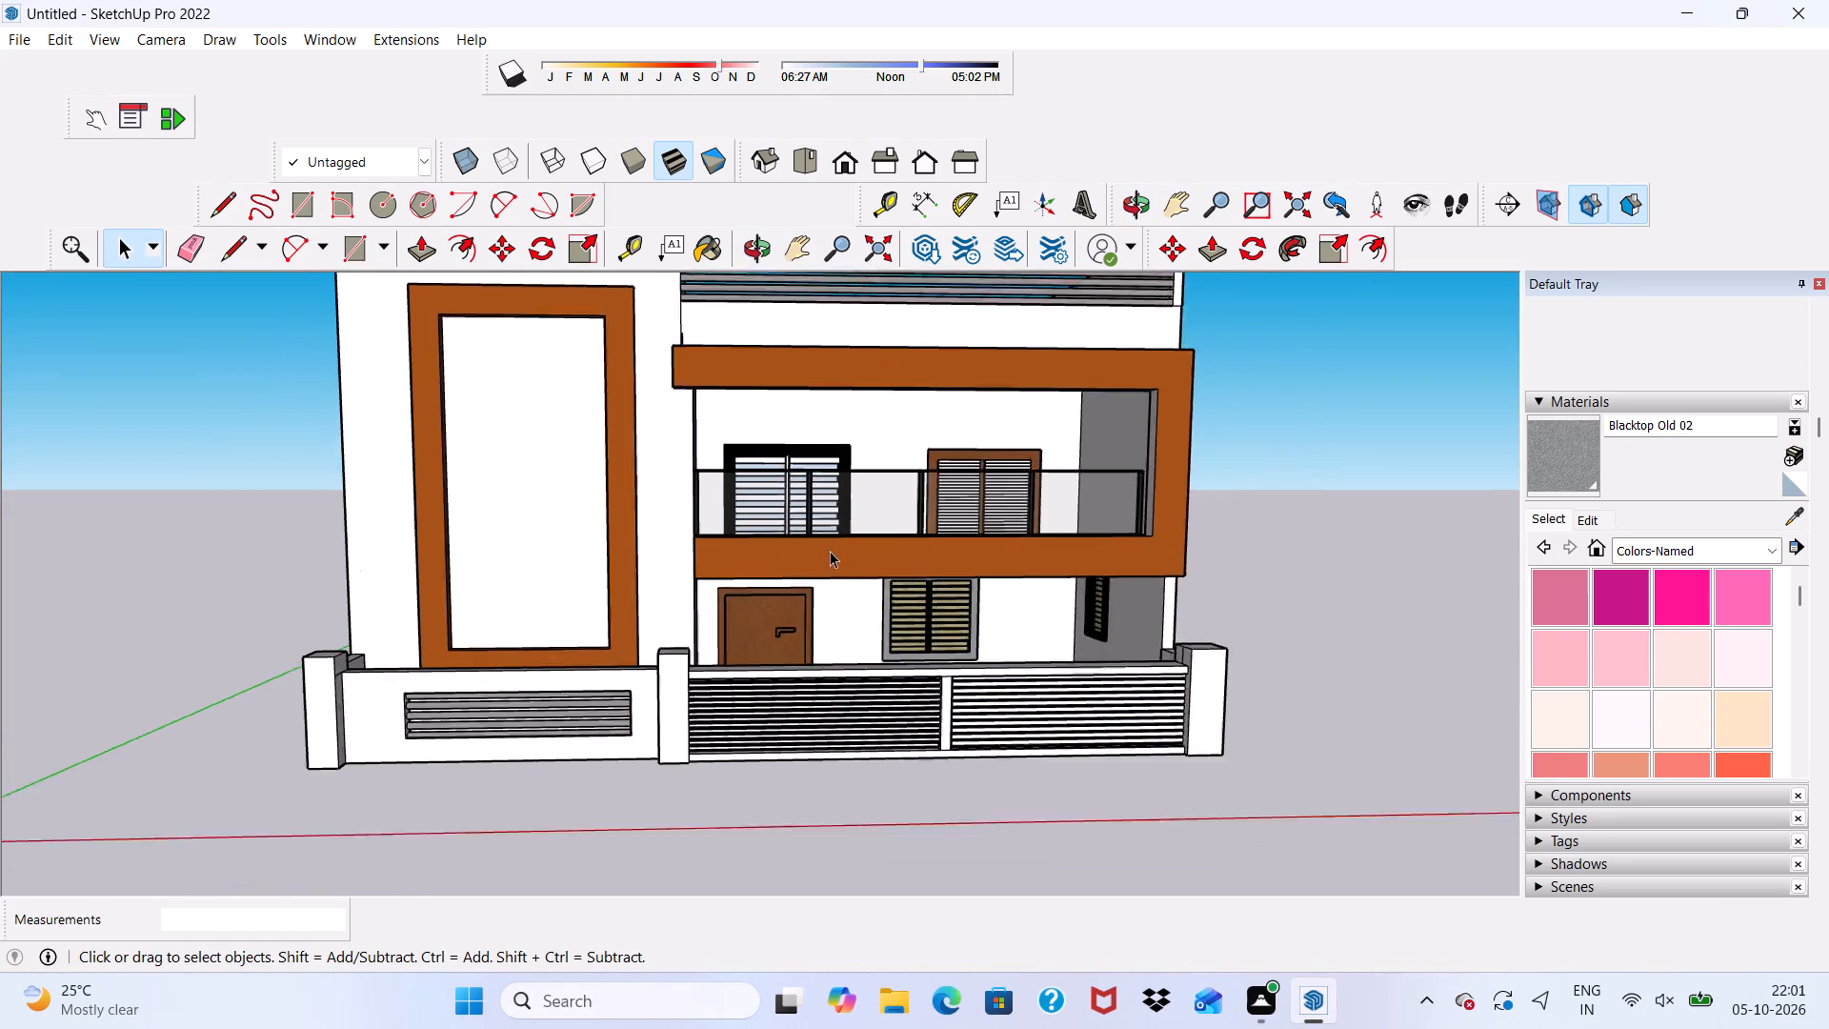
scroll(830, 551, "up", 2)
scroll(809, 373, "up", 11)
scroll(759, 491, "down", 1)
scroll(758, 500, "up", 1)
scroll(758, 500, "down", 9)
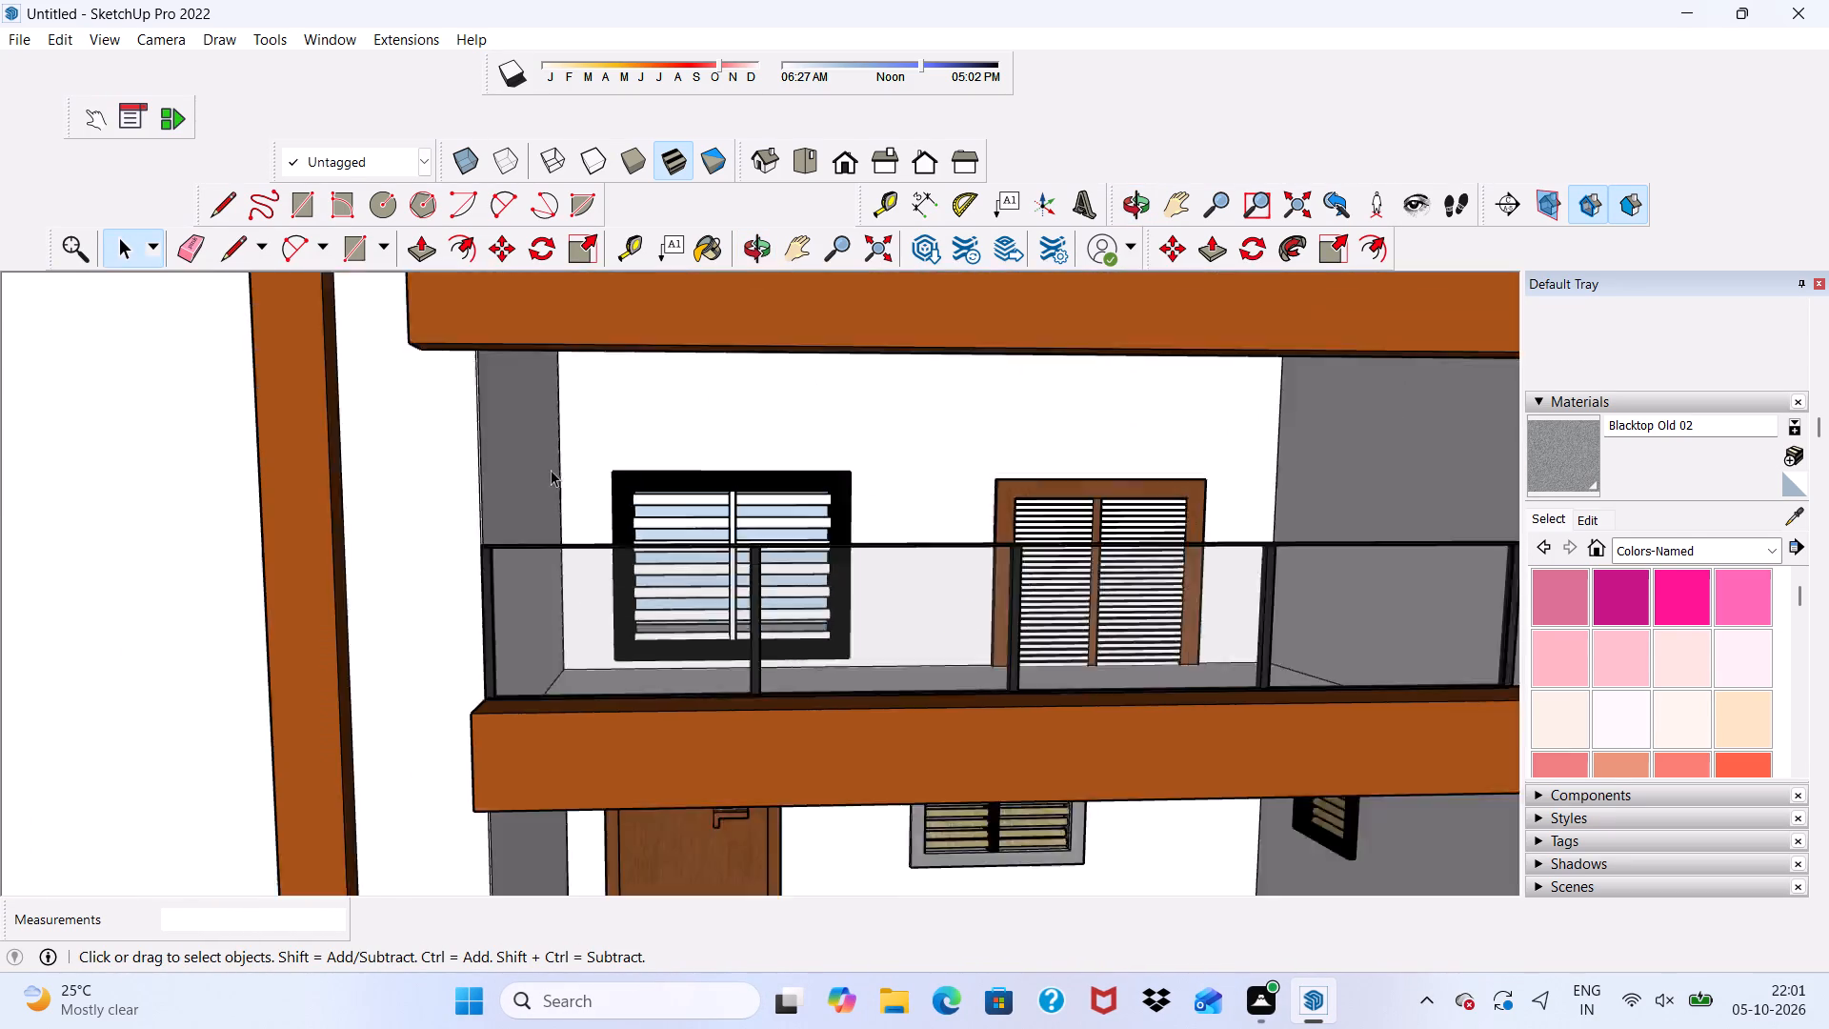
scroll(551, 470, "down", 2)
scroll(692, 502, "down", 1)
scroll(842, 512, "up", 3)
scroll(842, 512, "down", 5)
scroll(871, 667, "up", 14)
scroll(901, 635, "down", 3)
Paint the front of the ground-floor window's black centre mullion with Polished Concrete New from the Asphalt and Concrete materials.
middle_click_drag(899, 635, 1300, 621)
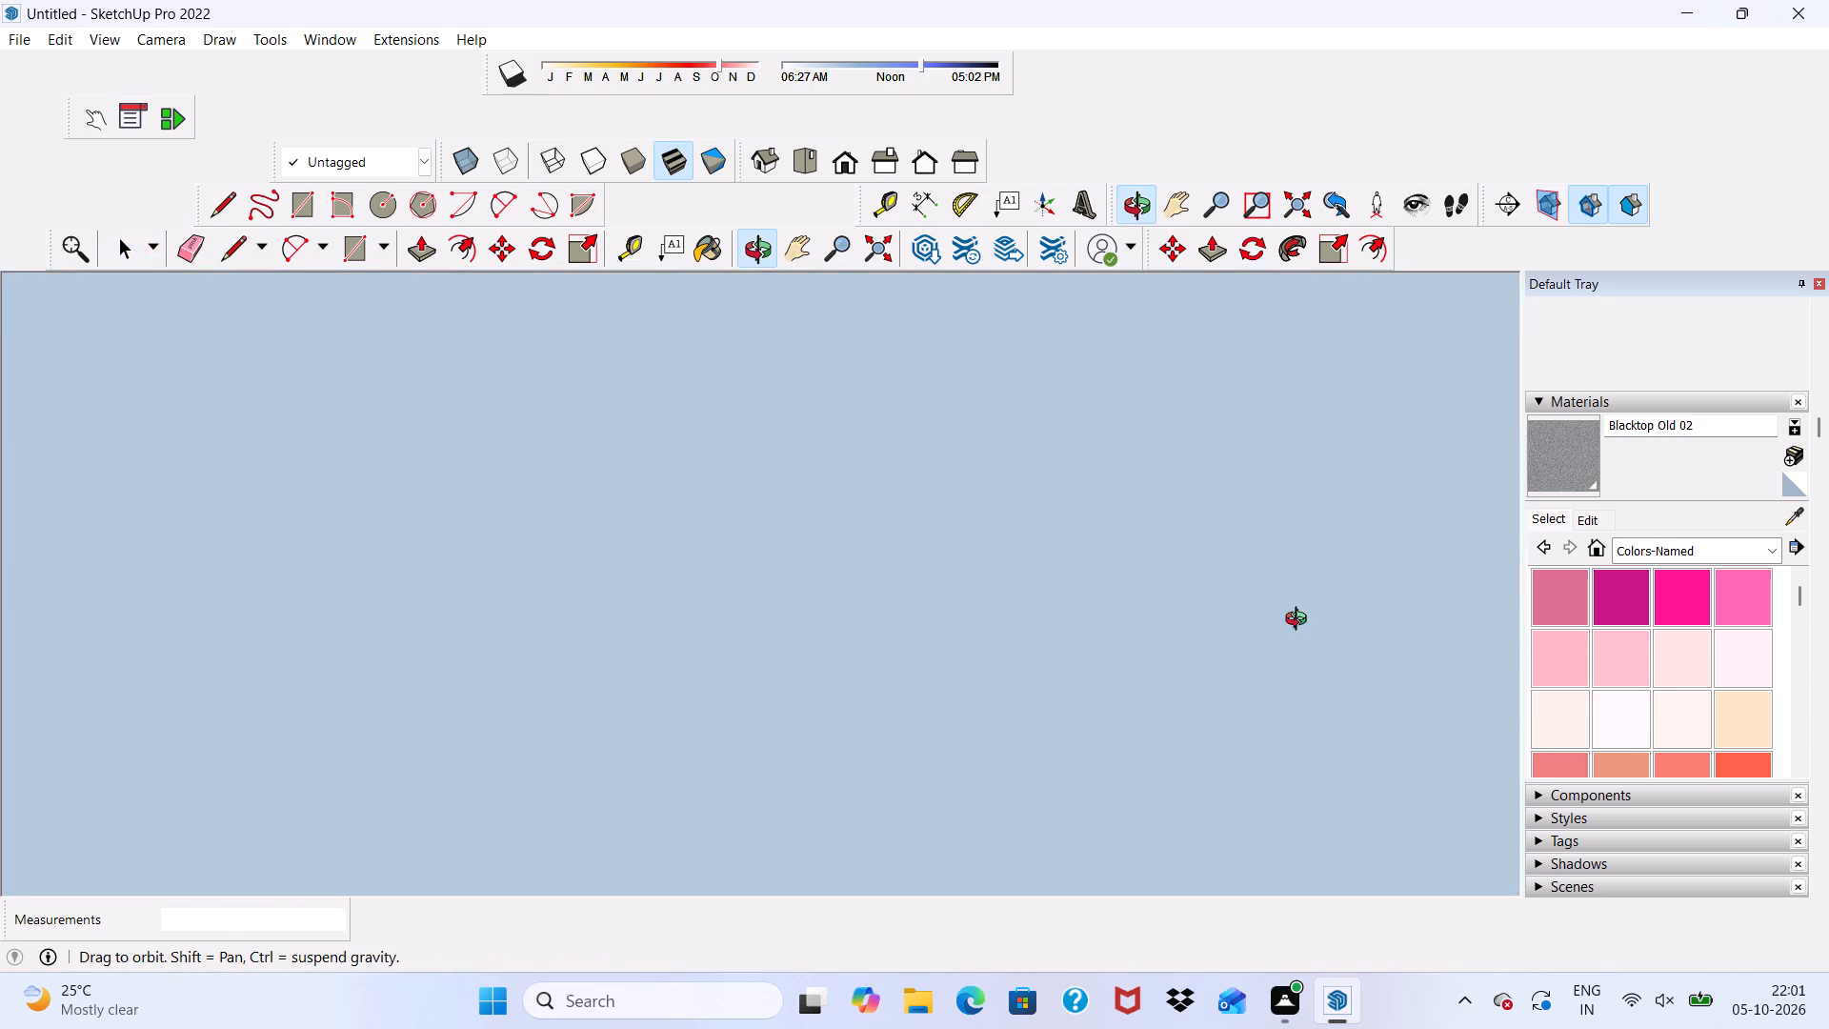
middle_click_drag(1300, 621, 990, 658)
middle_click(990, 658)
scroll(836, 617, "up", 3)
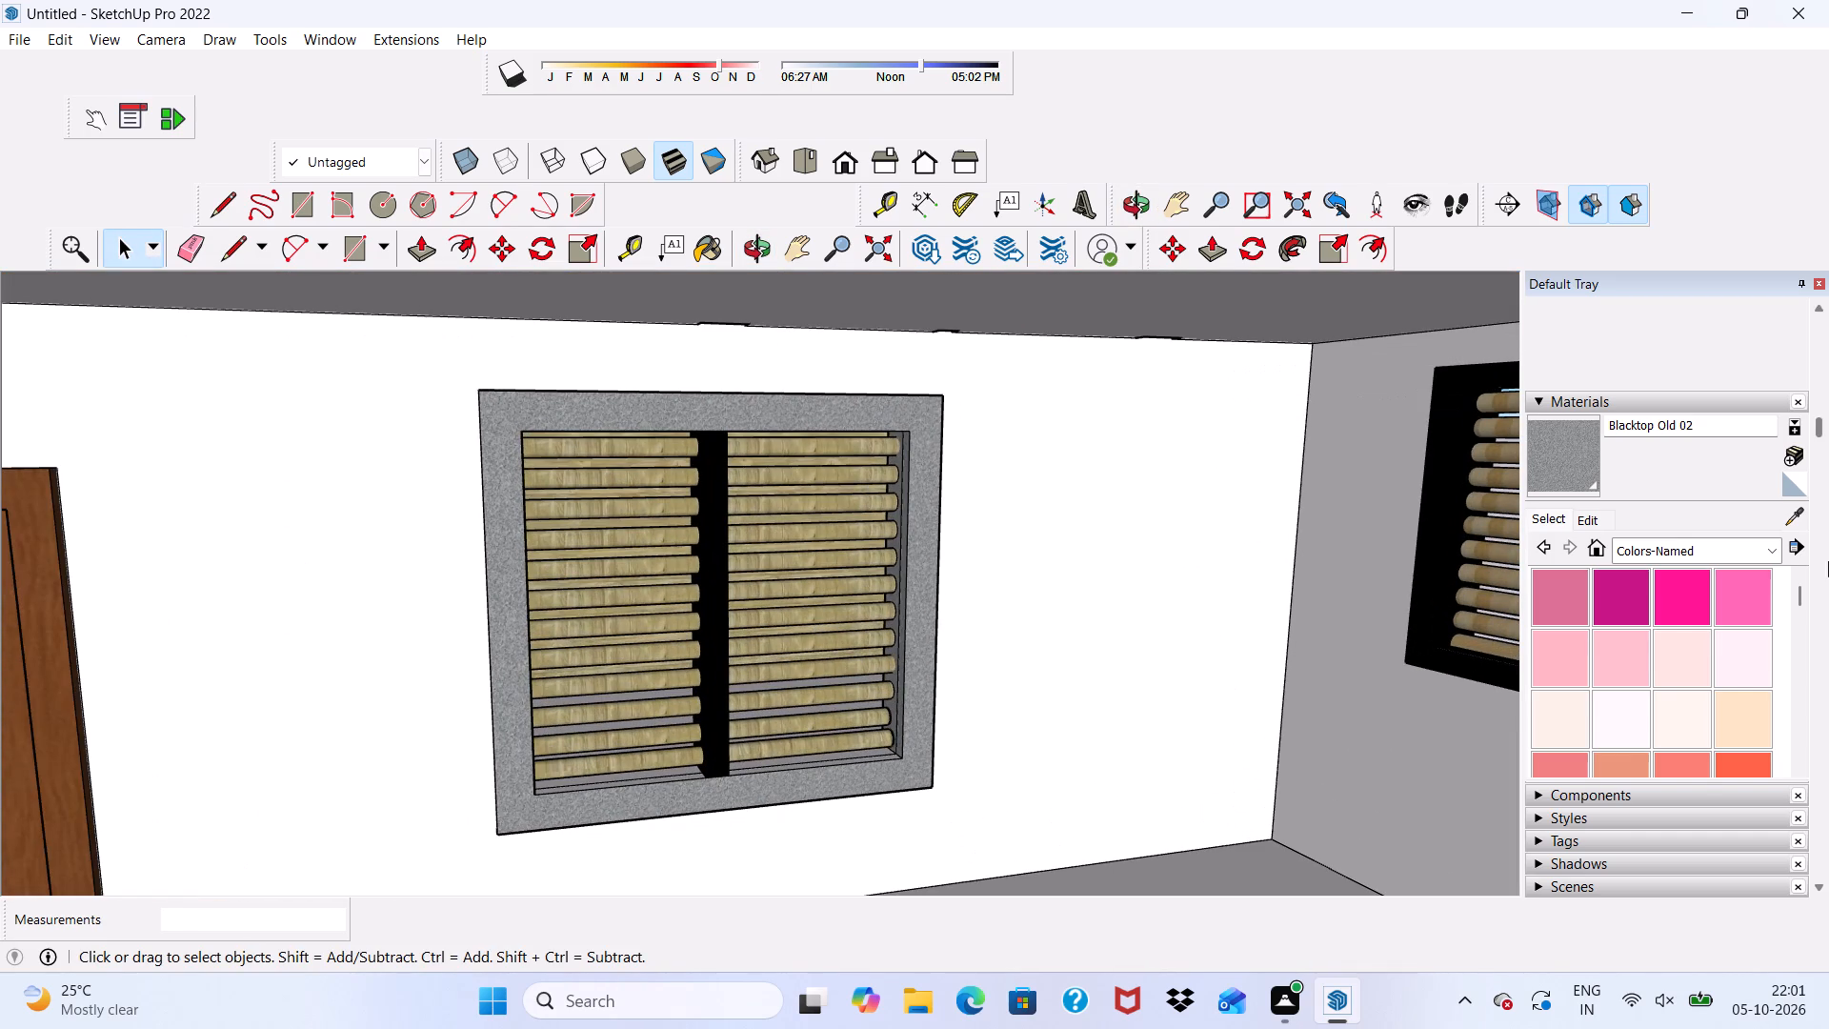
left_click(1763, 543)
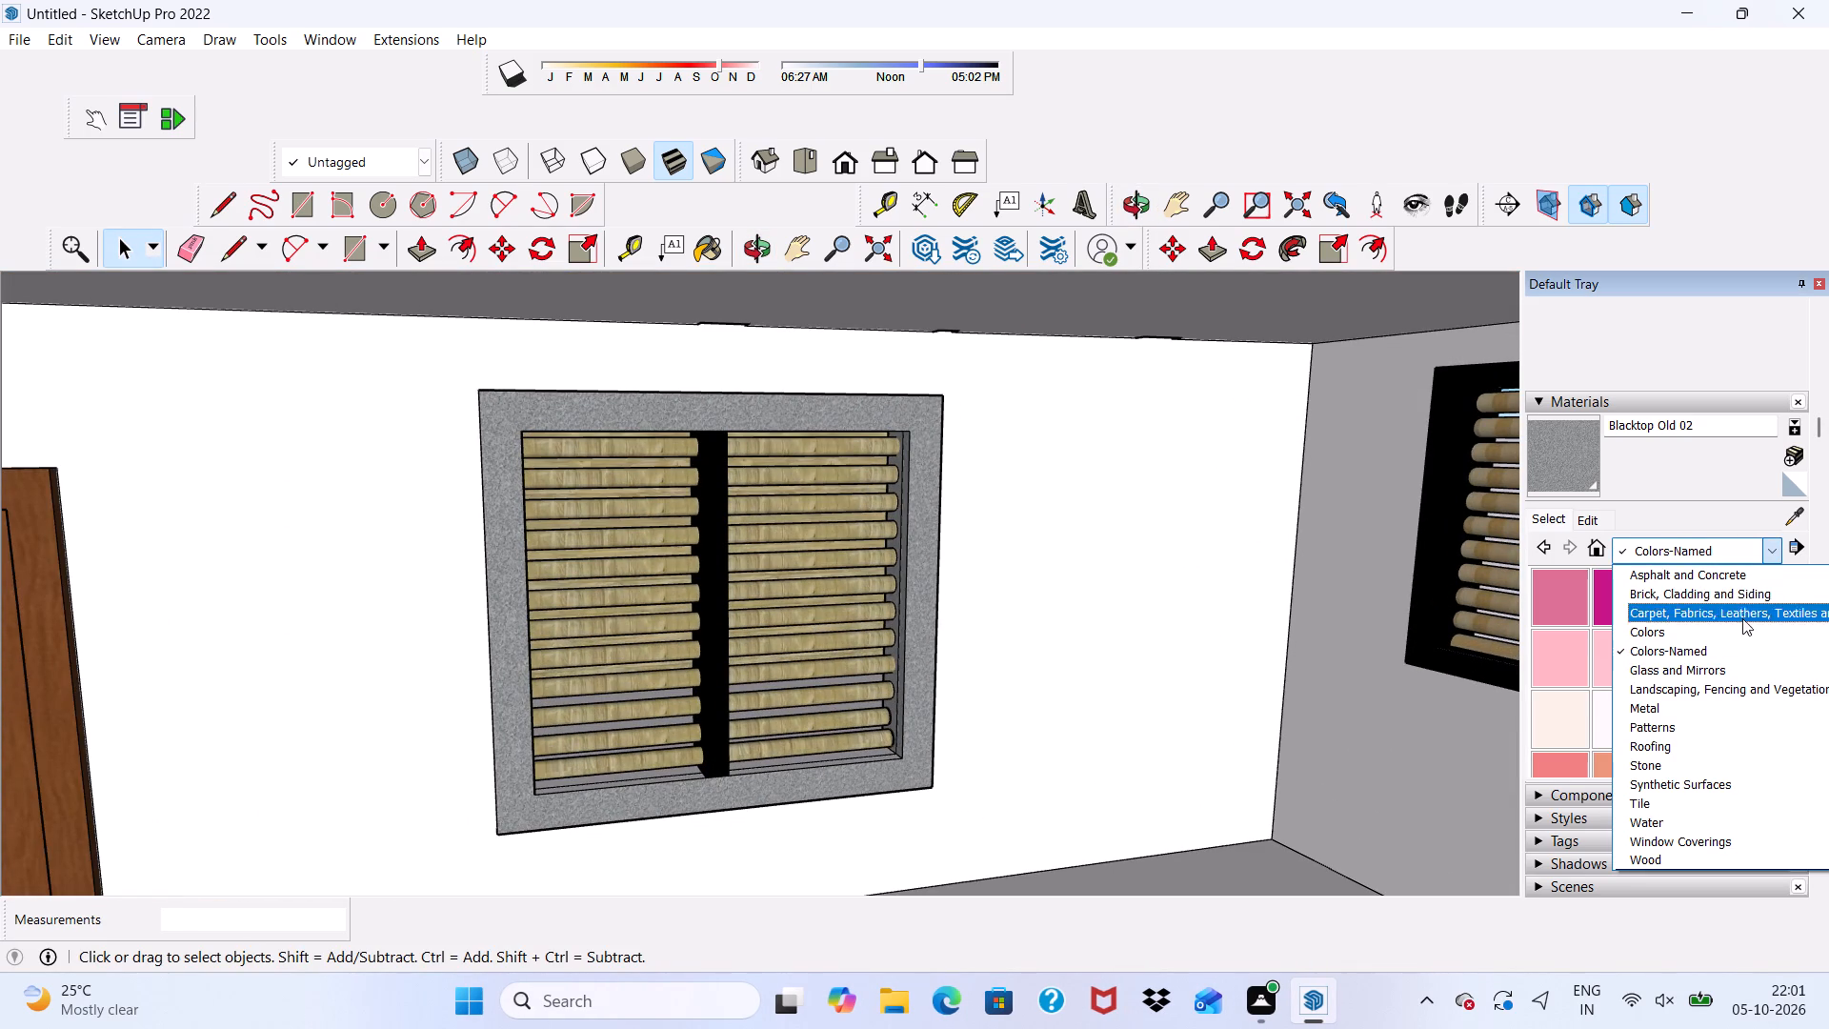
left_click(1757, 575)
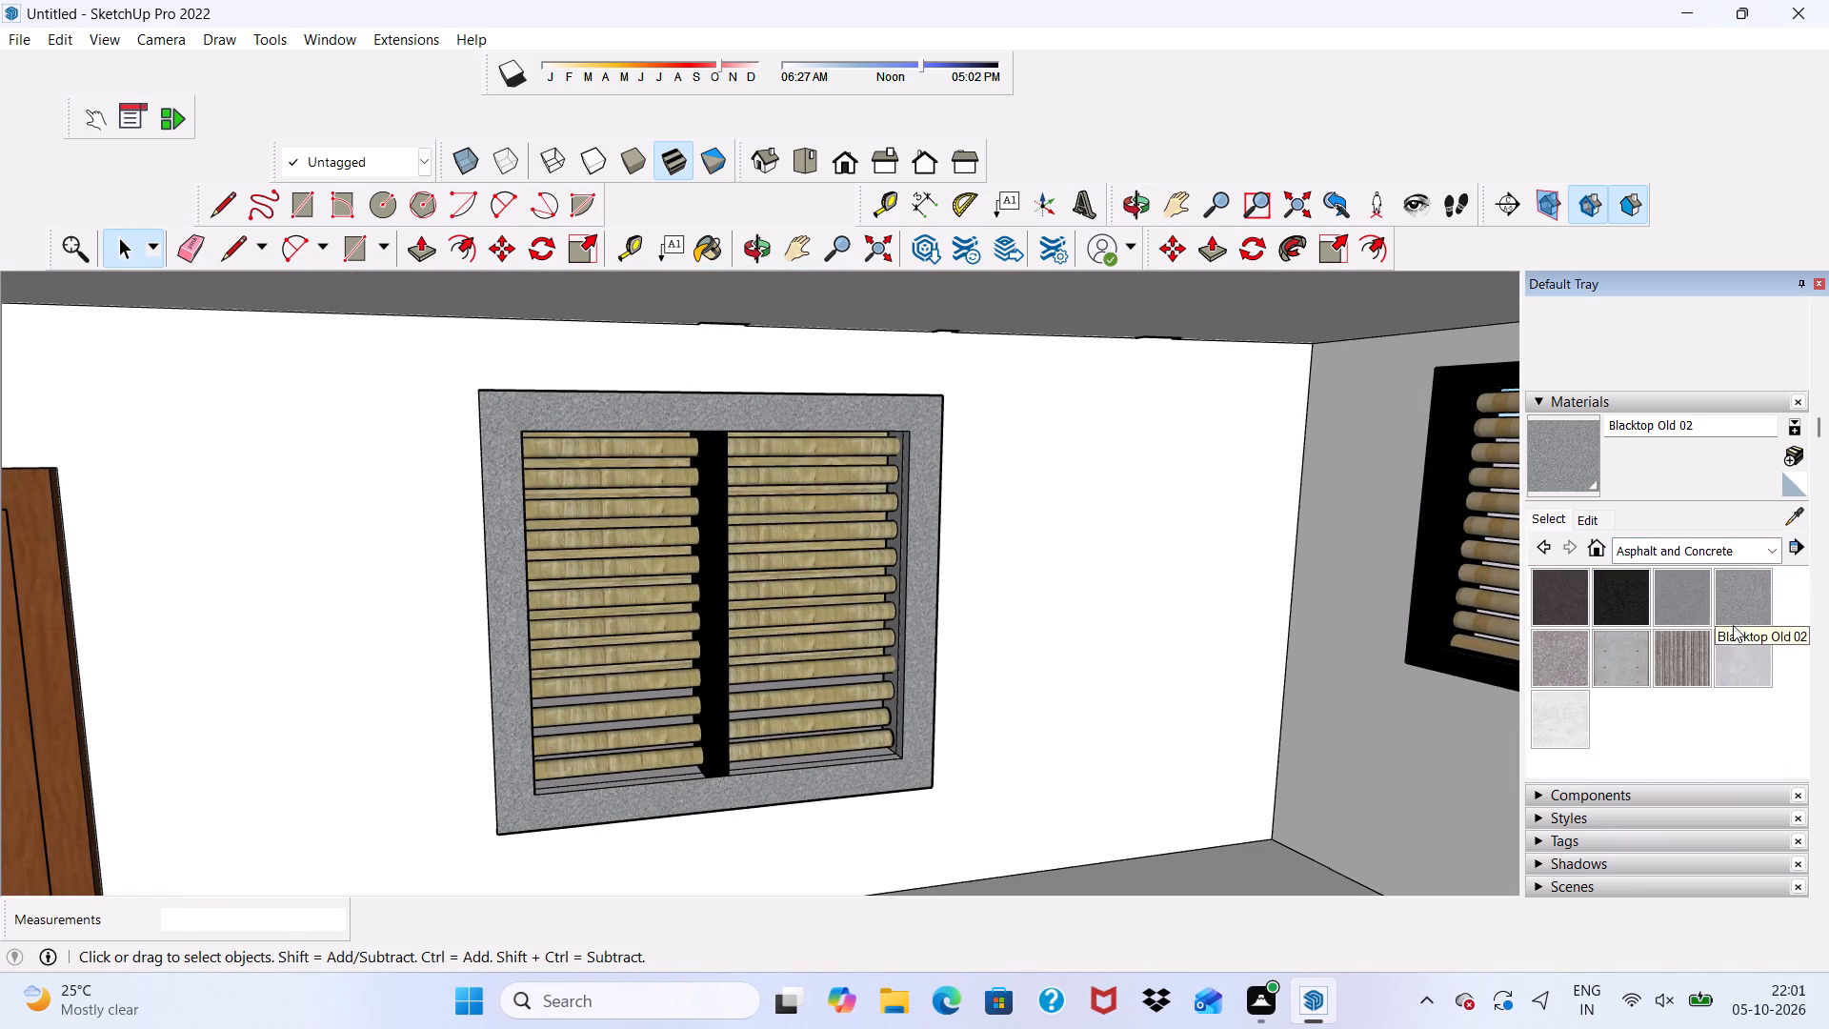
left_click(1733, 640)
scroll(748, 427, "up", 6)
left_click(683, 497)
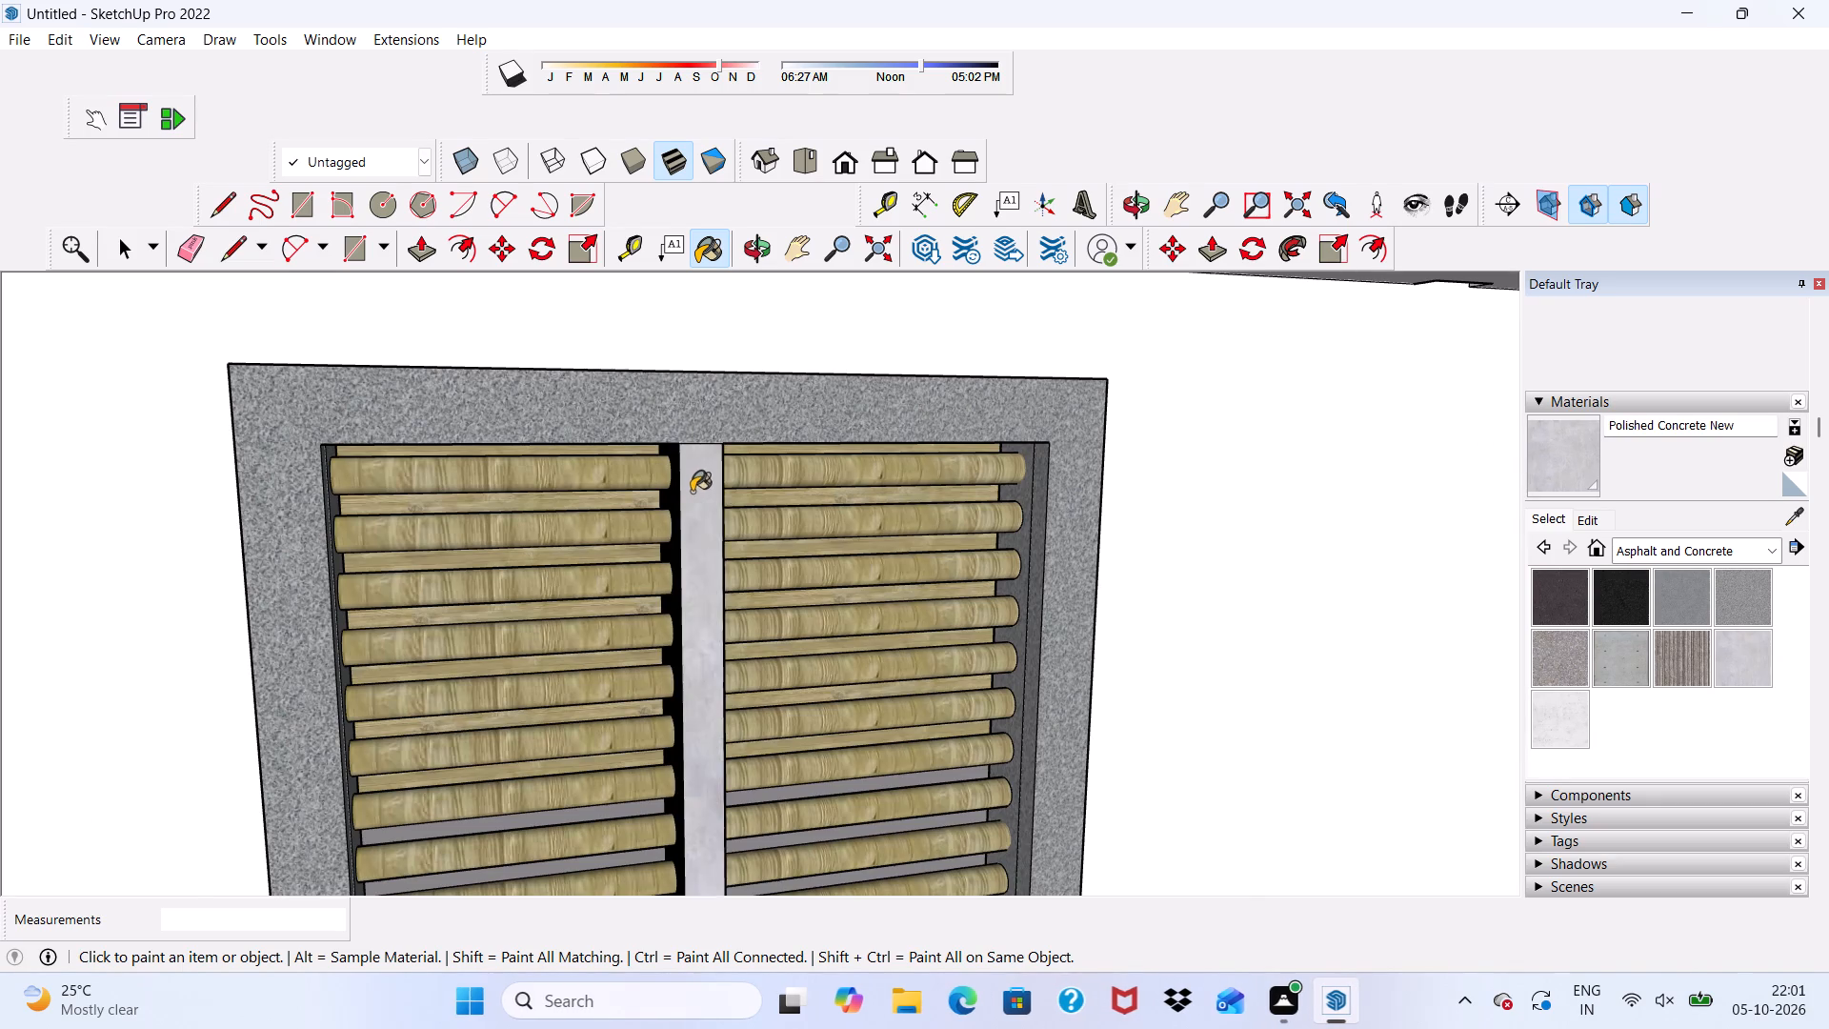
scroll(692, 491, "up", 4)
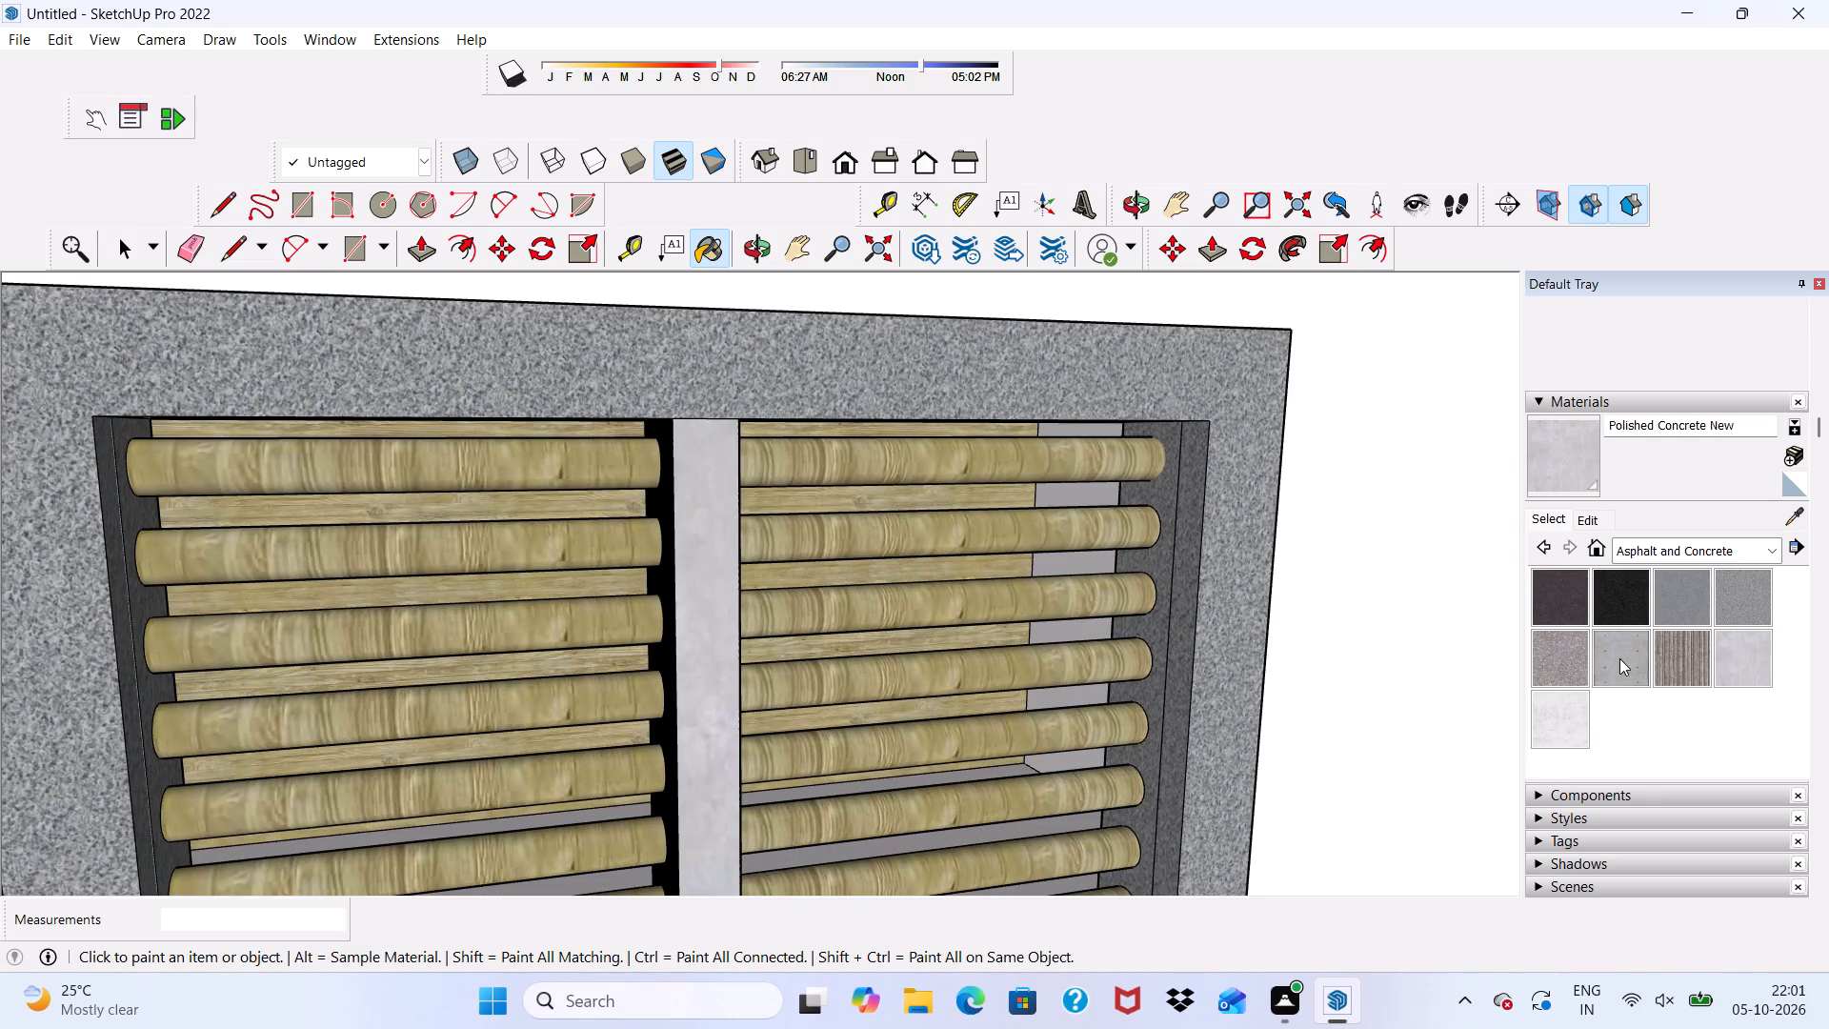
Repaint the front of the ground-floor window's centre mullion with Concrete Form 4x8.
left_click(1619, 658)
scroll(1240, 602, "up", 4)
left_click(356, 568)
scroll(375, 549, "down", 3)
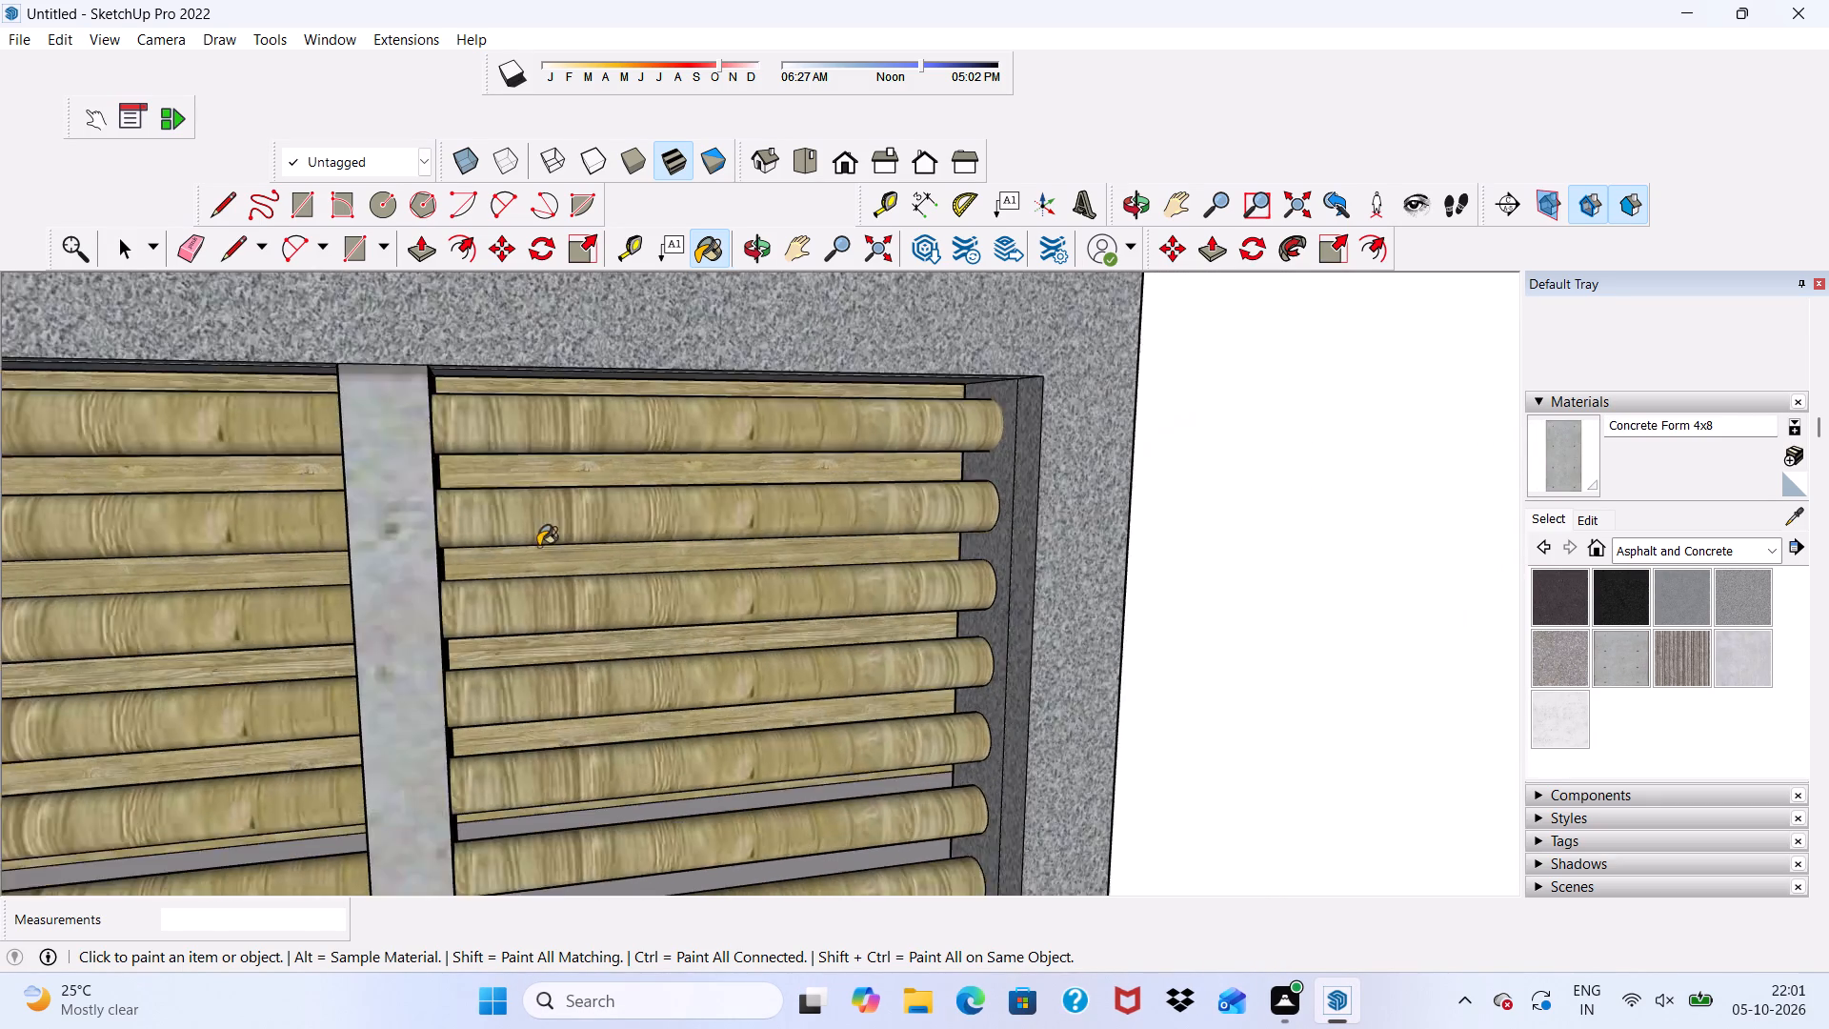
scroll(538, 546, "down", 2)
Paint the front and both sides of the ground-floor window's centre mullion with Concrete Aggregate Smoke.
left_click(1568, 656)
scroll(844, 651, "up", 3)
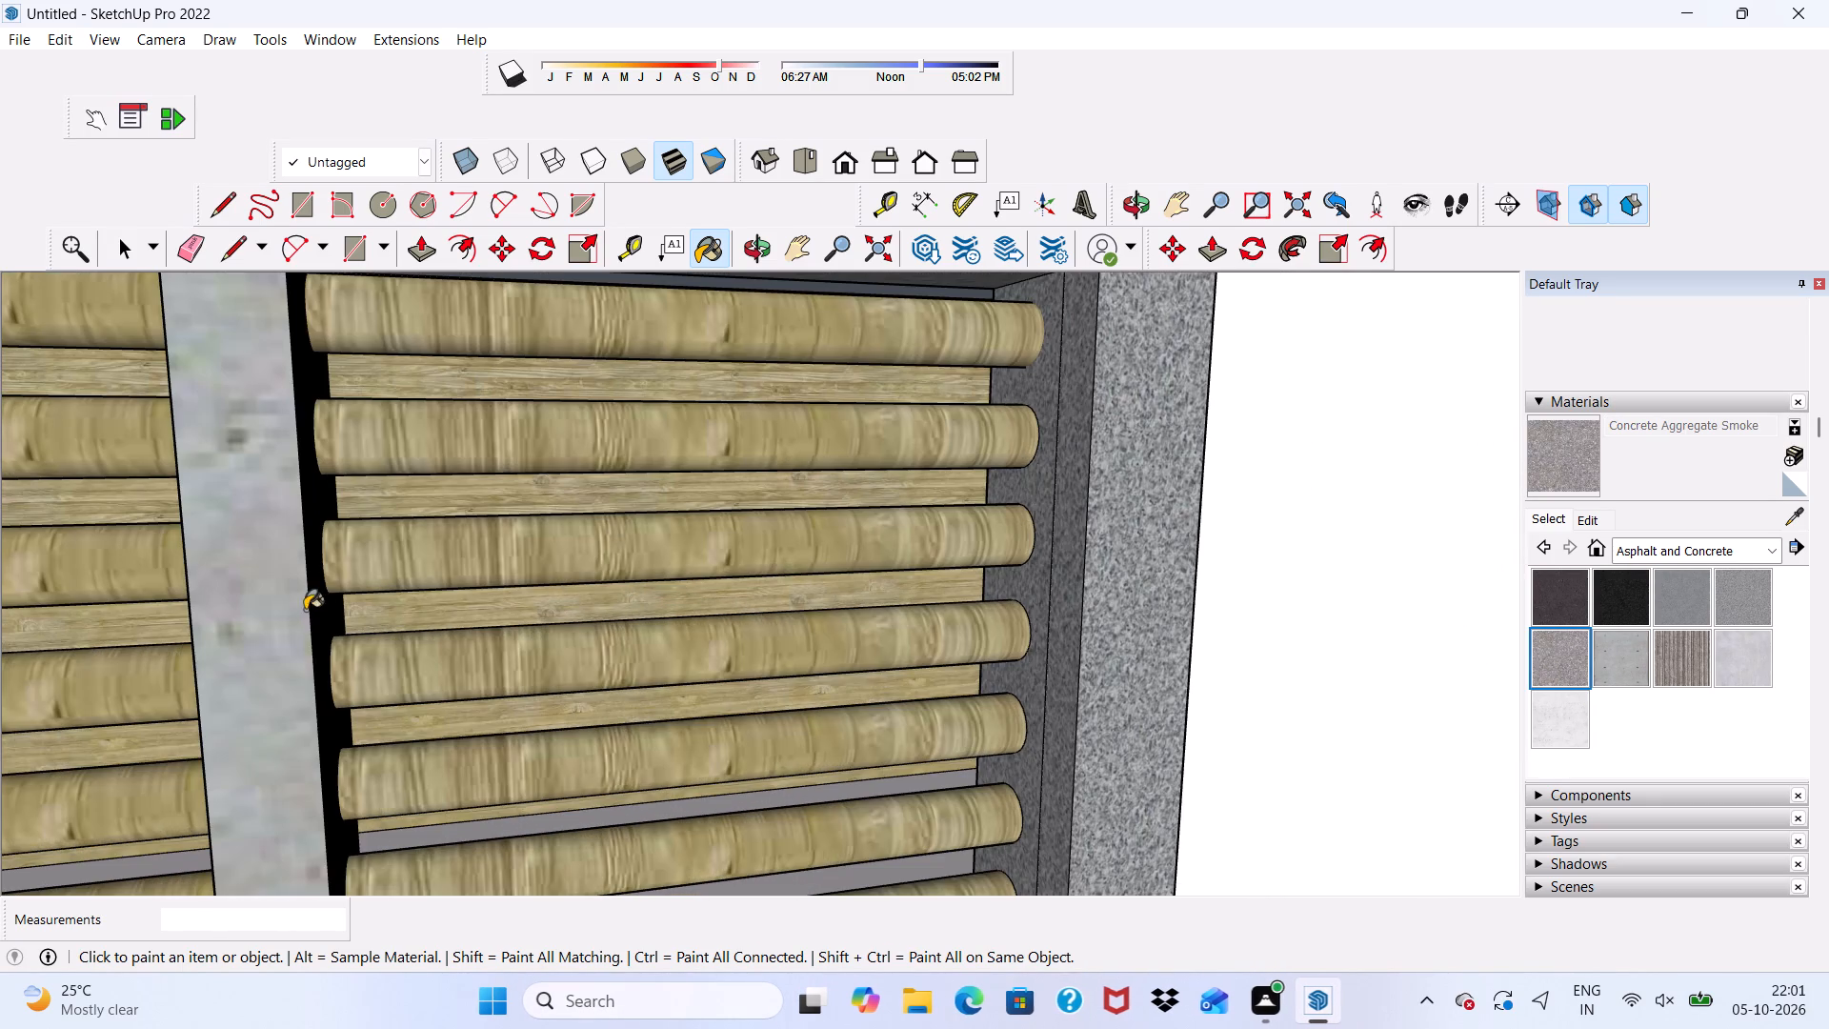
left_click(243, 629)
scroll(243, 629, "down", 5)
middle_click_drag(249, 622, 515, 561)
scroll(515, 561, "up", 3)
scroll(515, 561, "down", 4)
scroll(251, 579, "up", 2)
left_click(366, 600)
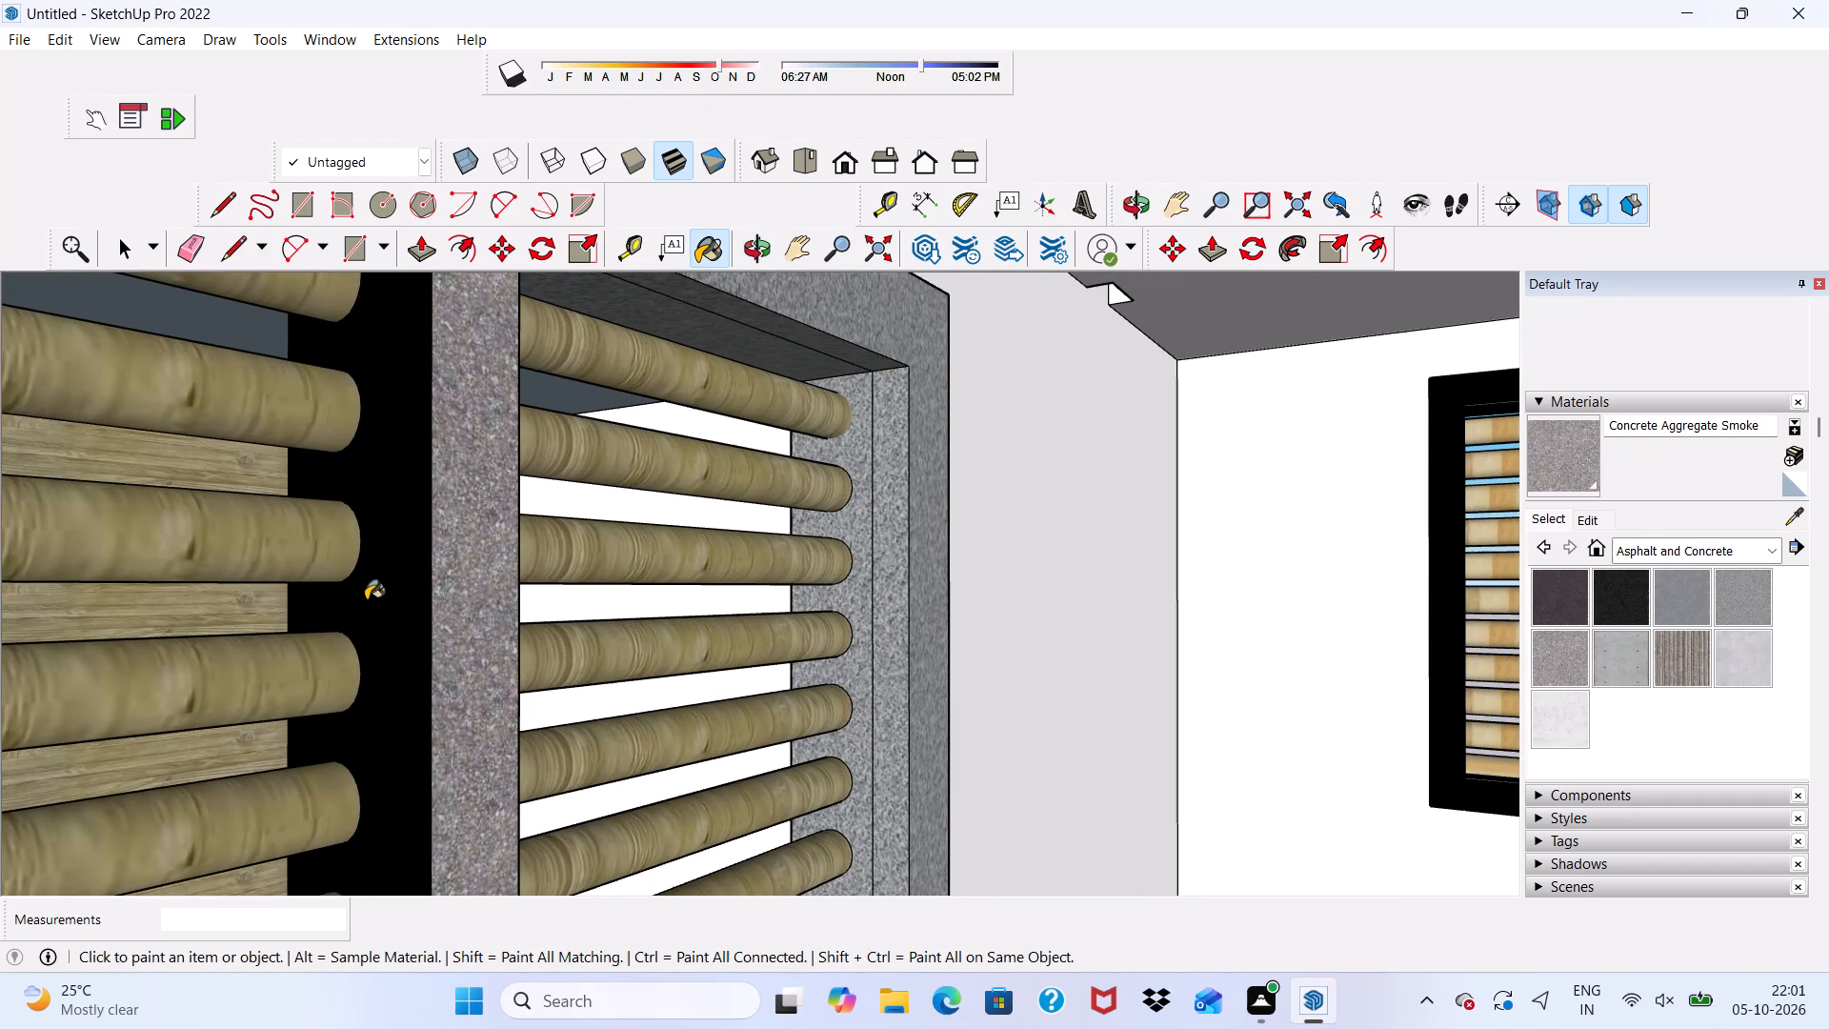
scroll(366, 600, "down", 5)
middle_click_drag(375, 586, 0, 650)
scroll(412, 639, "up", 2)
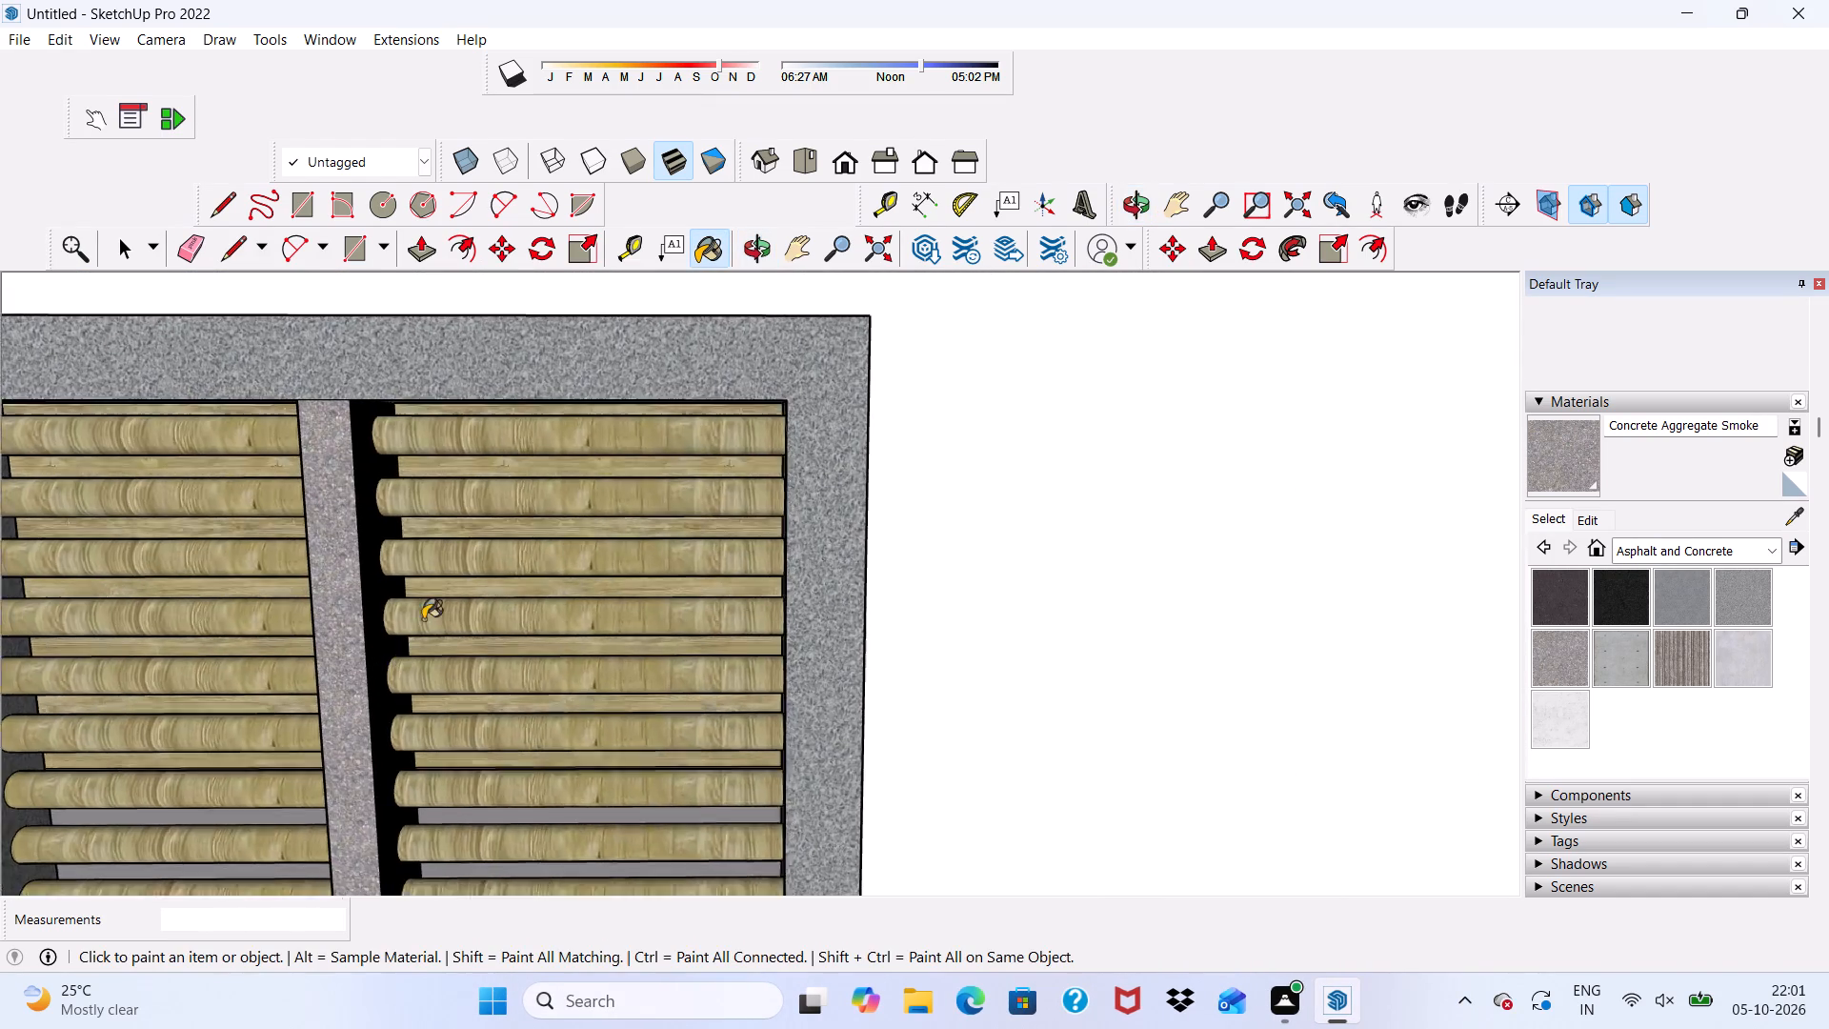
scroll(423, 619, "up", 2)
left_click(361, 628)
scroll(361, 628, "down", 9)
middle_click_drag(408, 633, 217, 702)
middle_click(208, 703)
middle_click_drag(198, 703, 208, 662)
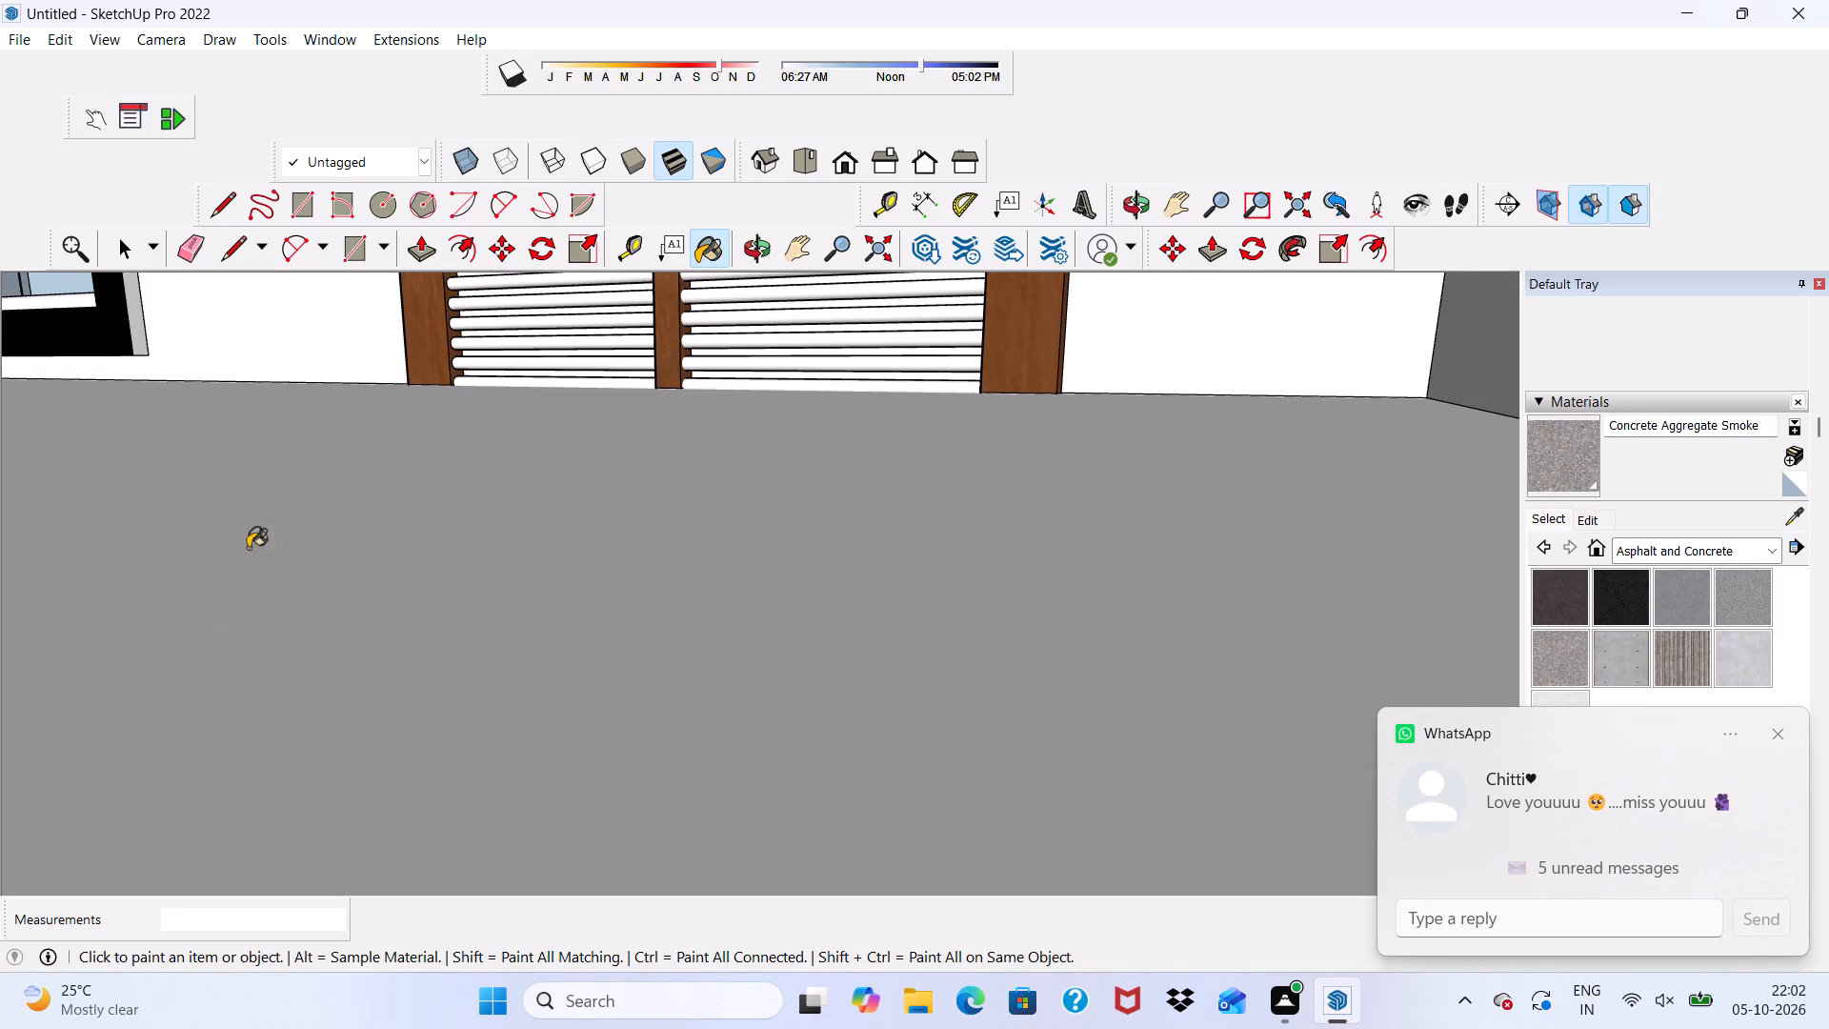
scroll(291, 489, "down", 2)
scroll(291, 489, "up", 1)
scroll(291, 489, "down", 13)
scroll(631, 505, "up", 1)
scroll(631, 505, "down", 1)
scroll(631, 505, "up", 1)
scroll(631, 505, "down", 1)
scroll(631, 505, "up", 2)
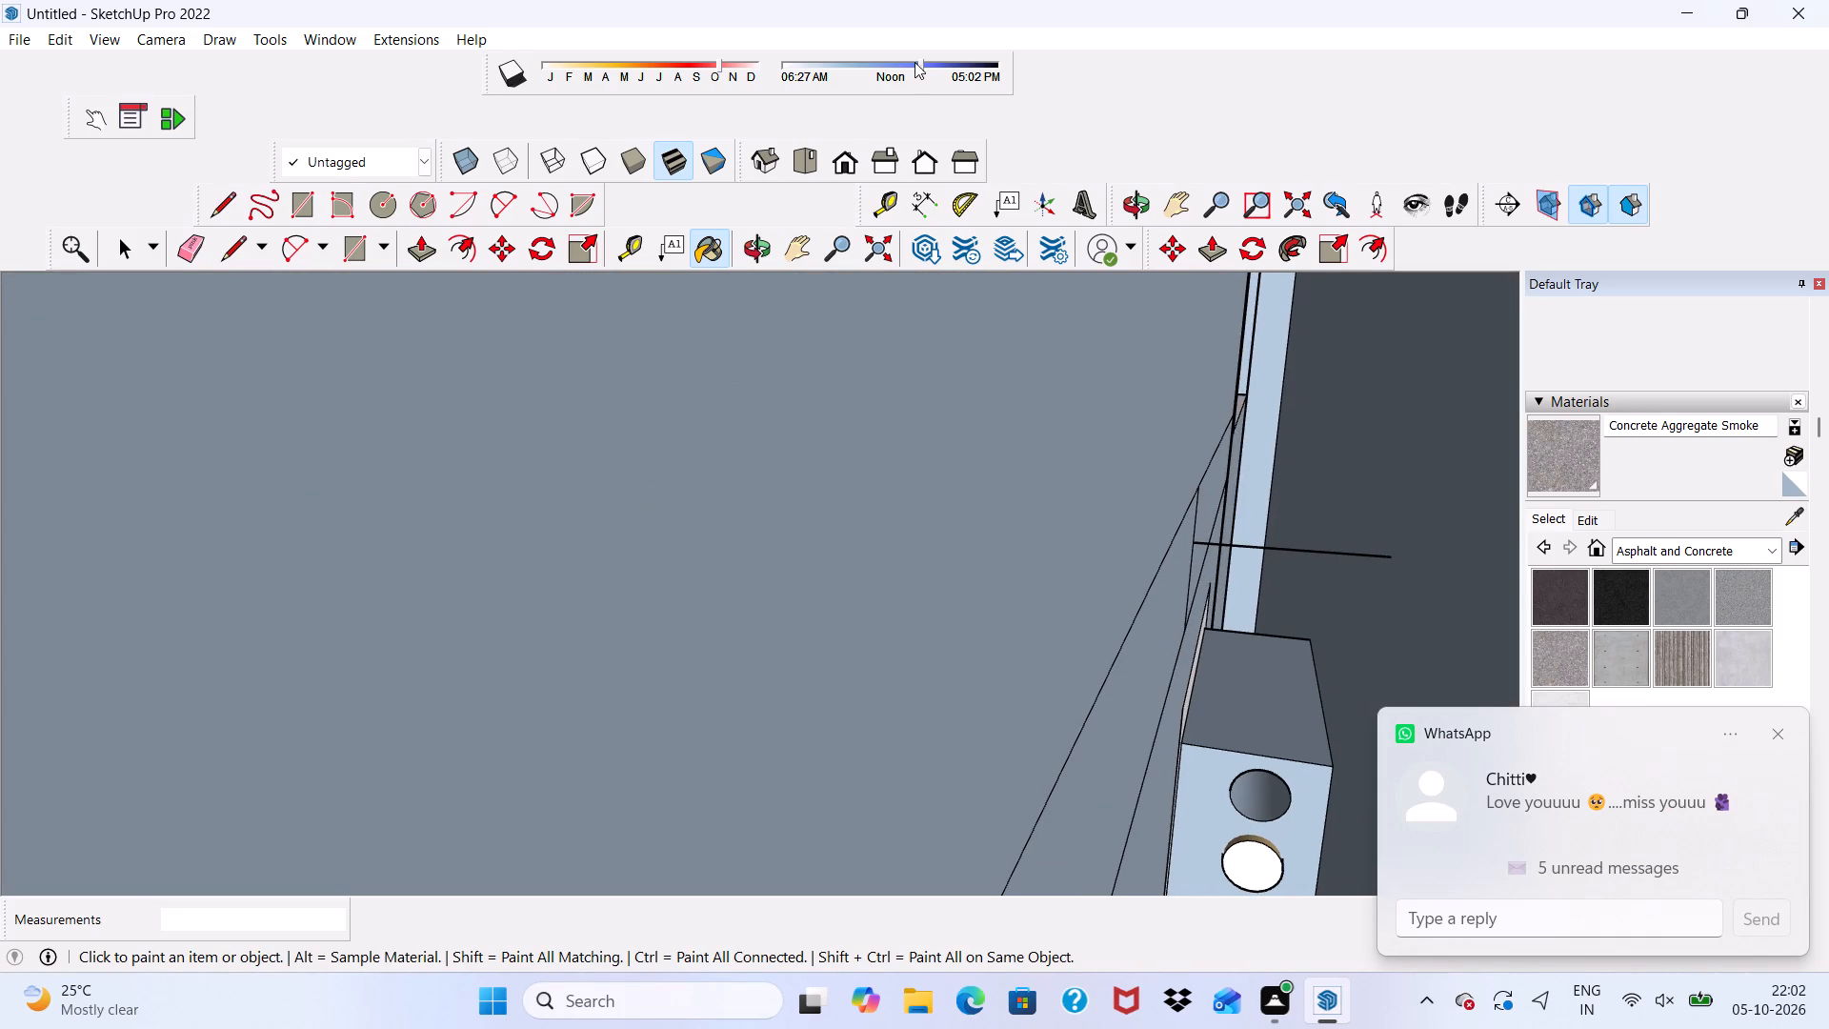
From the front view, paint the front of the upper-floor balcony window's black frame with Concrete Aggregate Smoke.
left_click(851, 167)
scroll(851, 168, "down", 7)
scroll(851, 168, "up", 1)
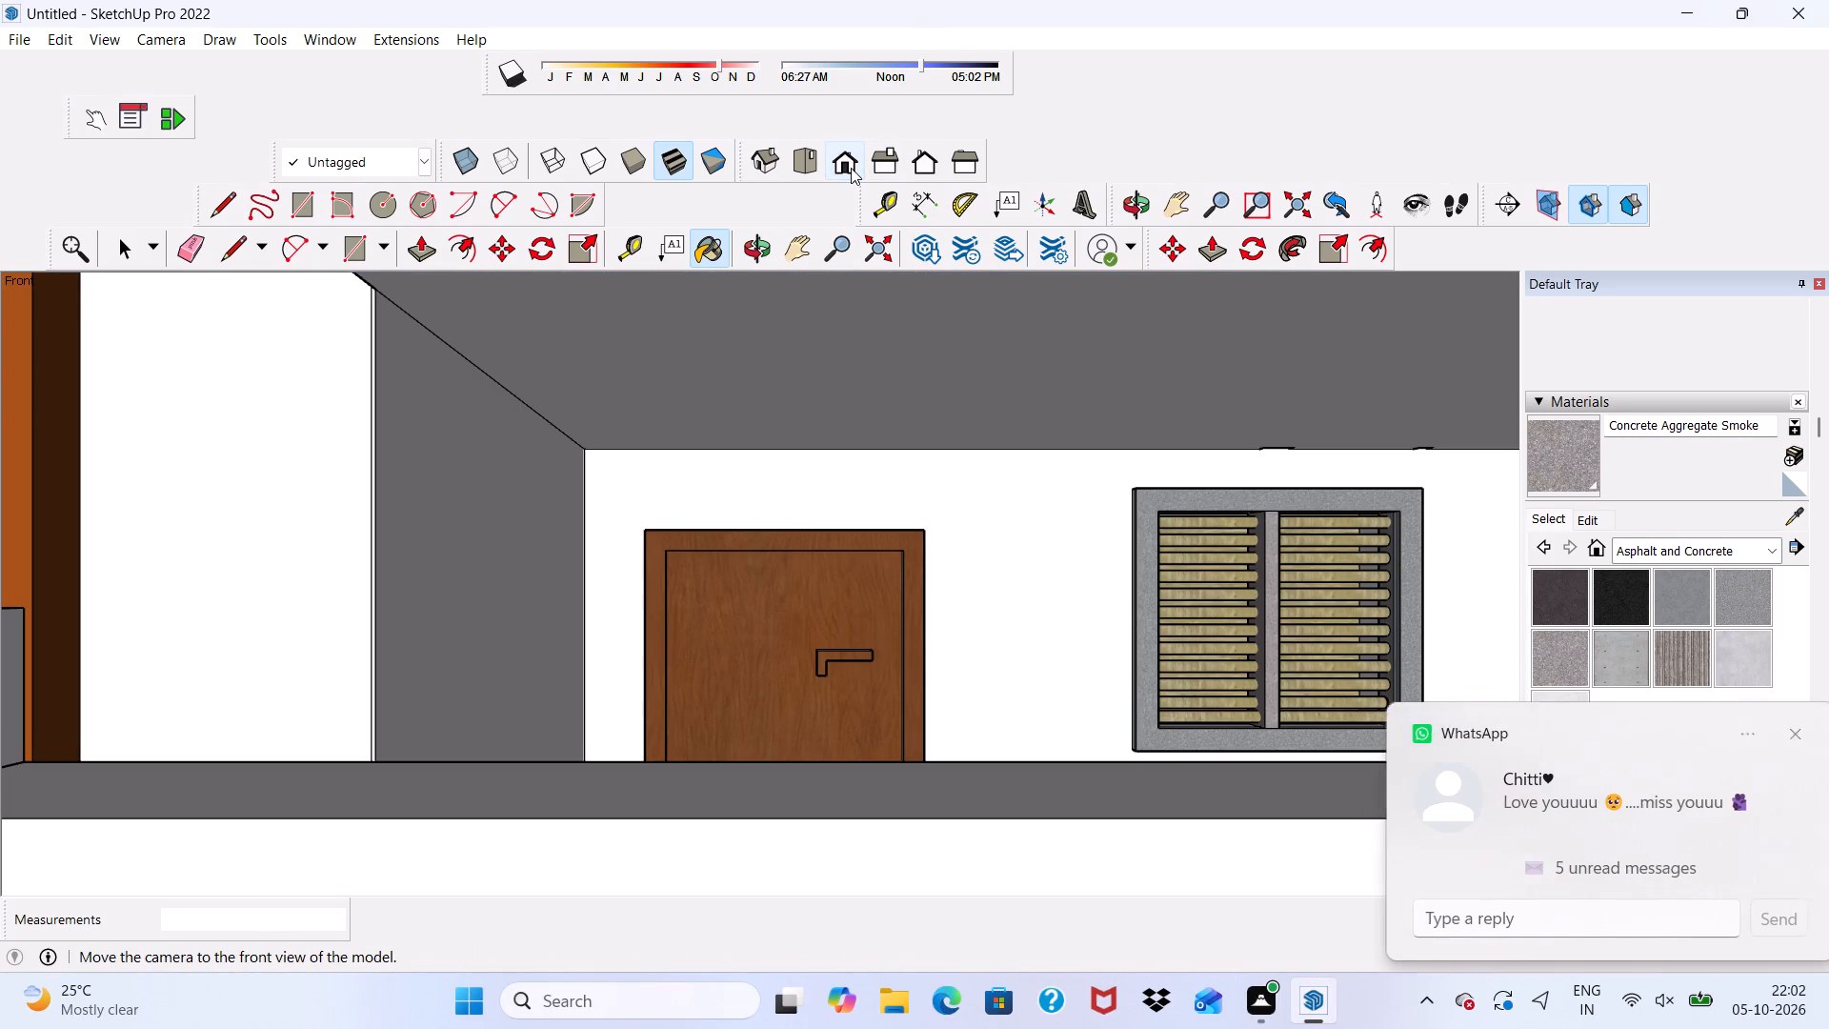
scroll(833, 197, "down", 6)
scroll(140, 511, "down", 9)
scroll(538, 645, "up", 1)
scroll(596, 681, "down", 7)
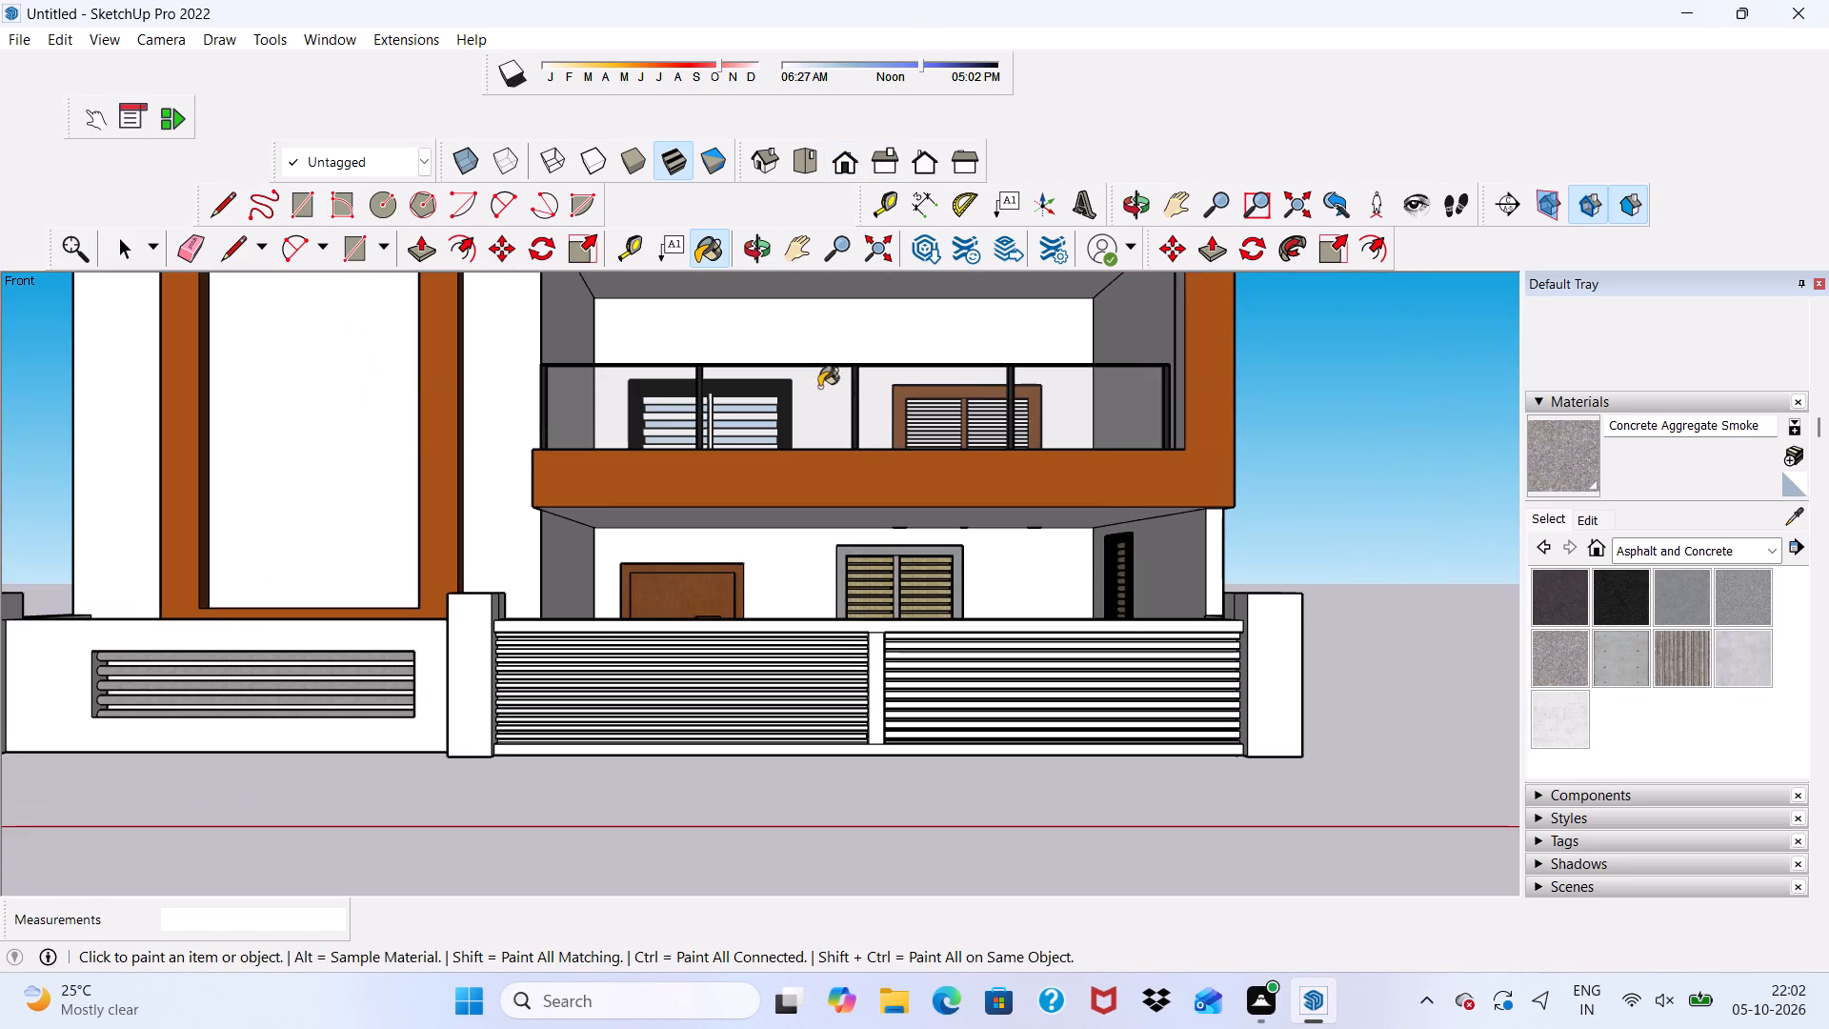
scroll(785, 414, "up", 8)
scroll(568, 269, "up", 10)
scroll(606, 352, "down", 1)
scroll(649, 453, "up", 4)
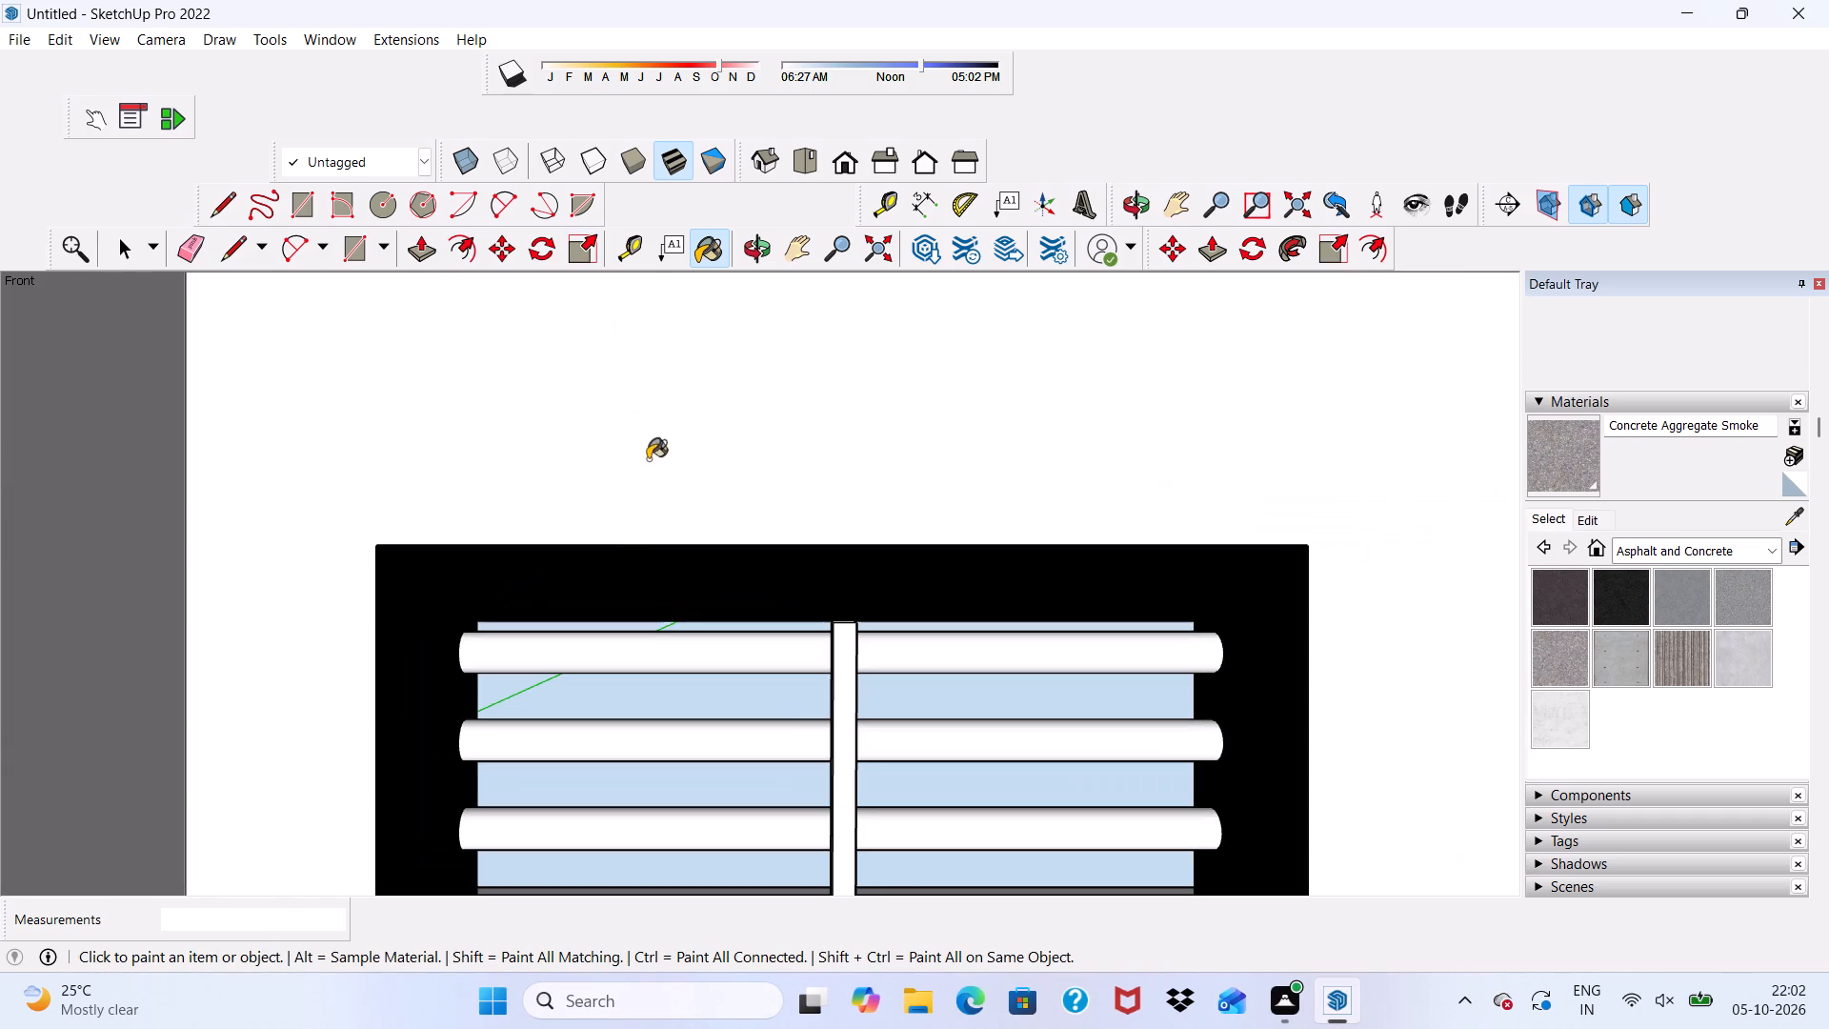
left_click(594, 560)
Paint the inner side and top faces of the upper-floor window frame with Concrete Aggregate Smoke.
scroll(593, 560, "down", 3)
scroll(555, 553, "up", 1)
scroll(535, 544, "down", 13)
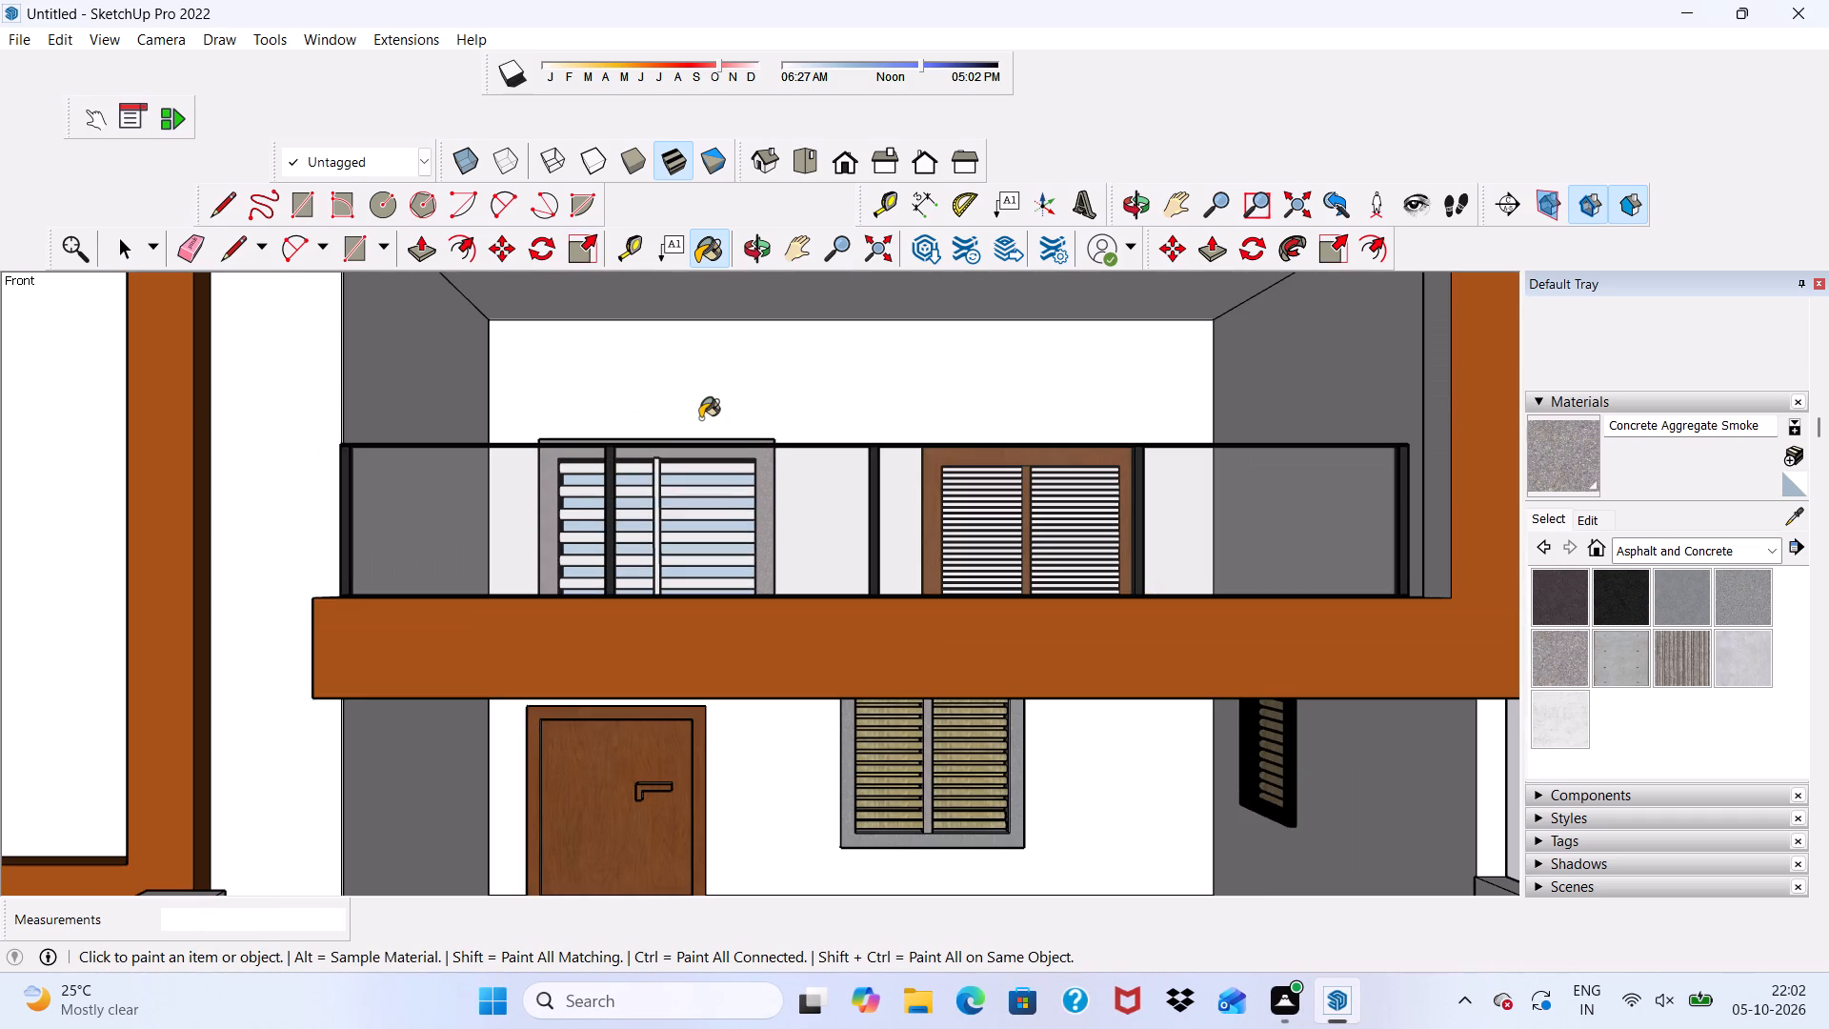
middle_click_drag(700, 418, 638, 551)
scroll(601, 430, "up", 5)
scroll(601, 428, "down", 1)
scroll(594, 448, "up", 5)
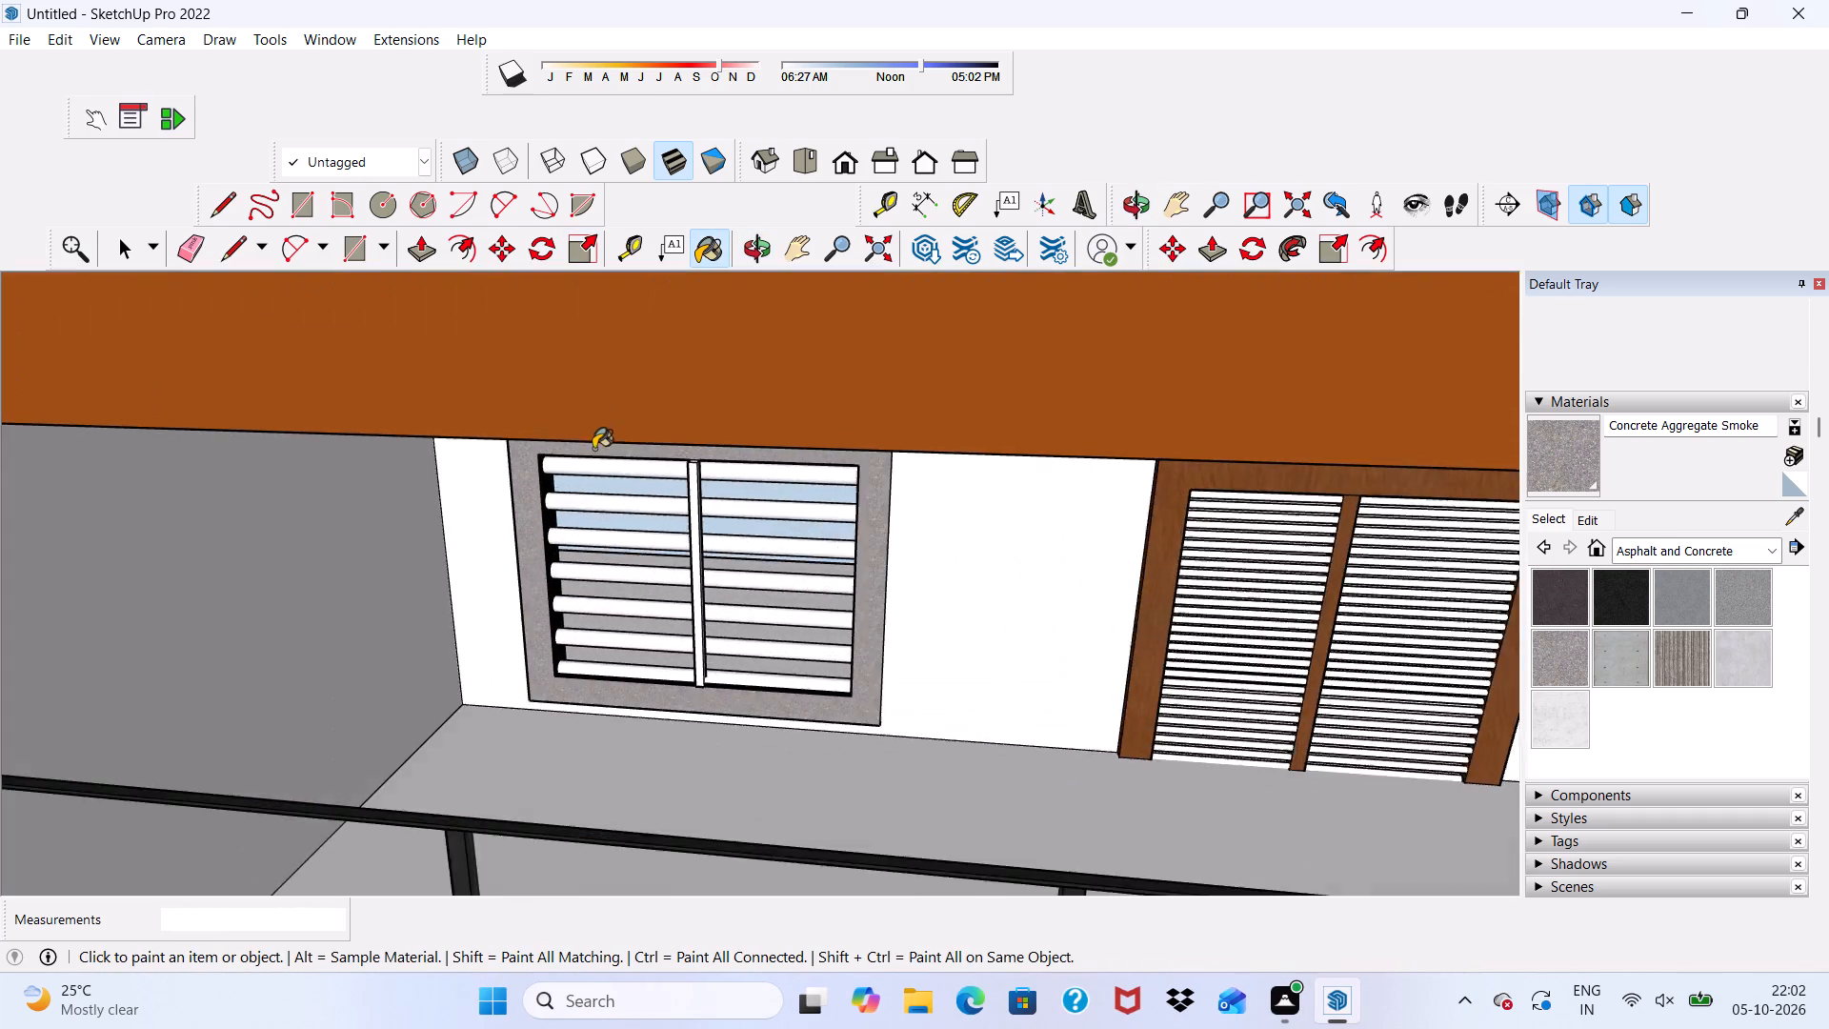
scroll(593, 449, "up", 11)
left_click(442, 472)
scroll(440, 455, "down", 5)
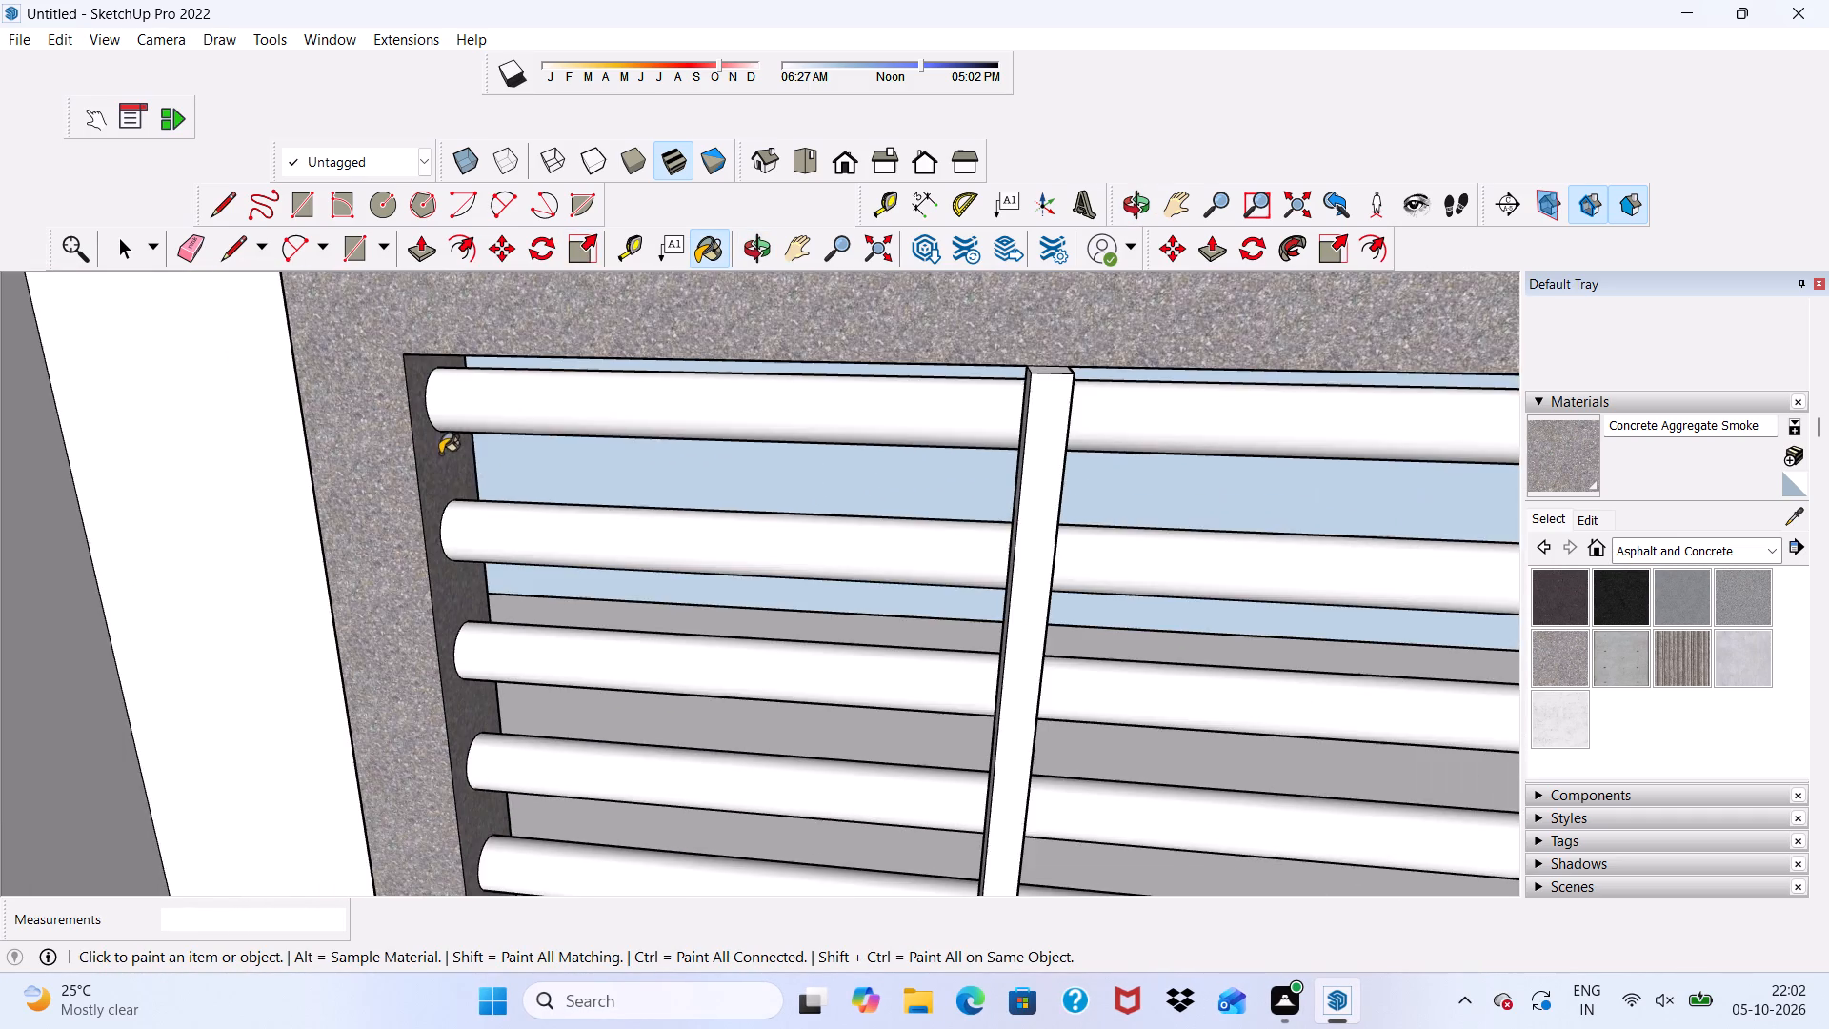
middle_click_drag(440, 453, 660, 269)
scroll(663, 275, "up", 1)
left_click(651, 312)
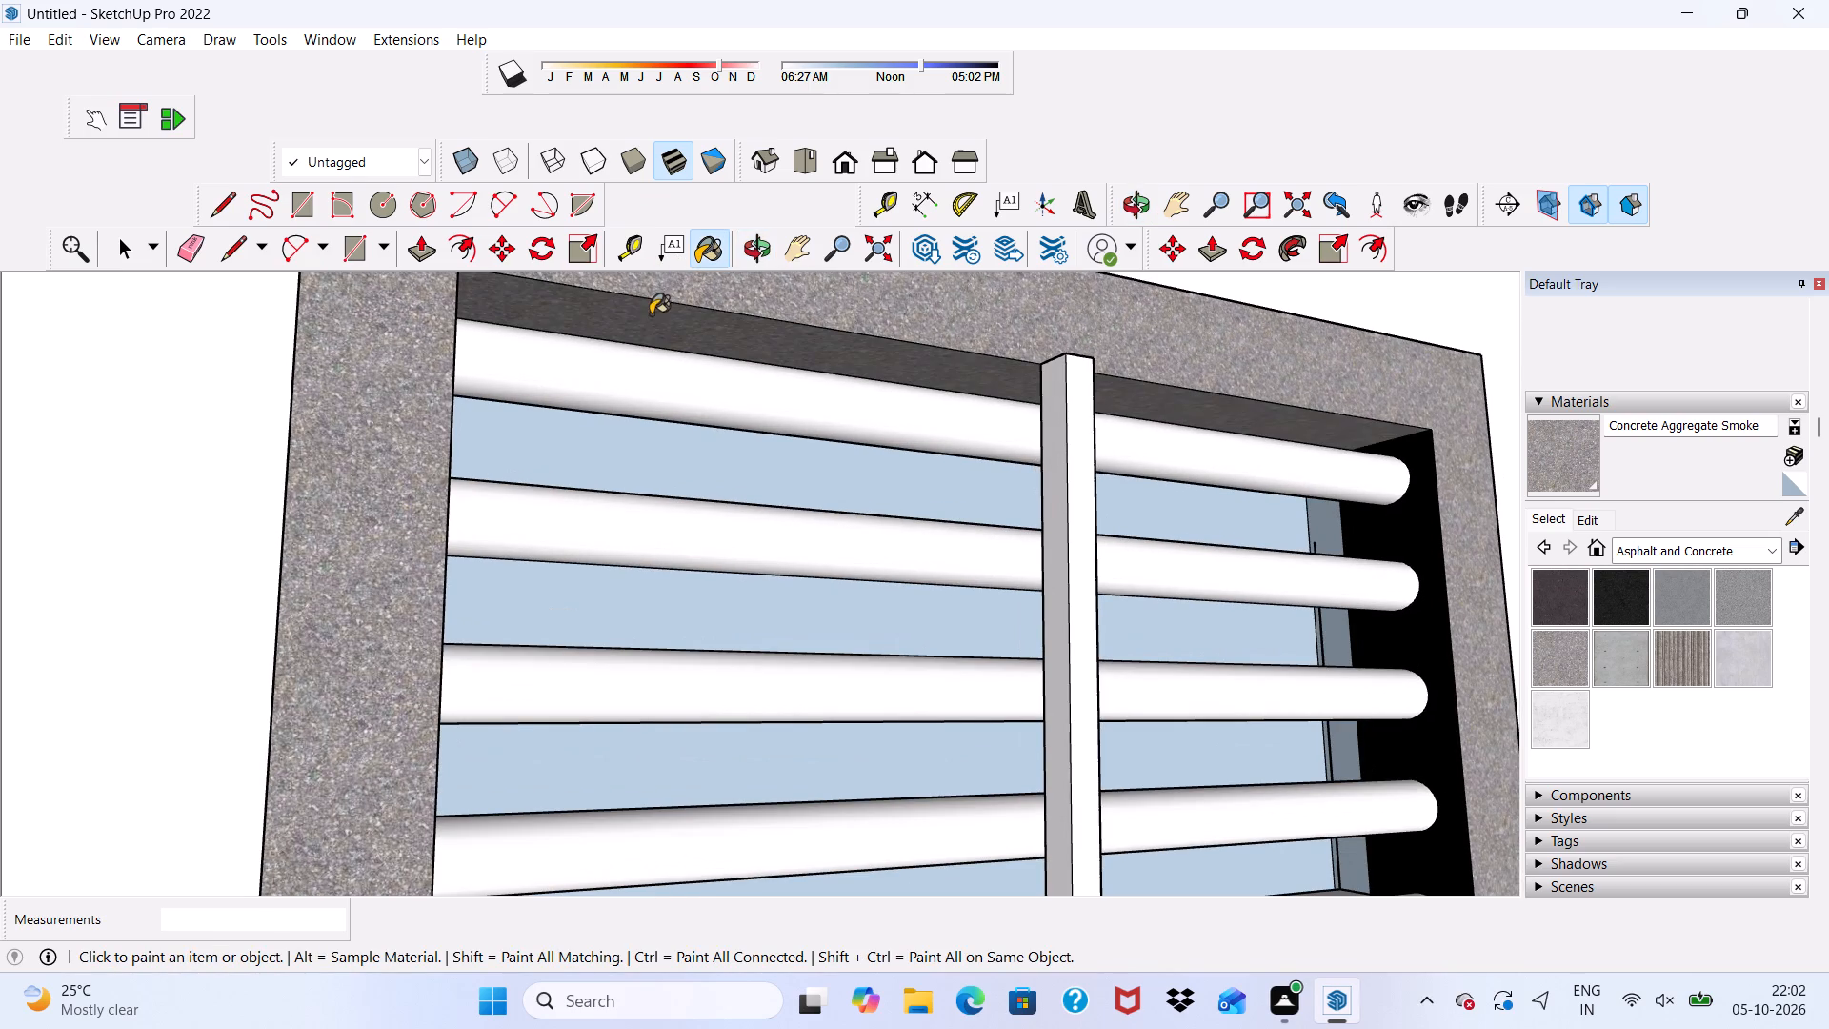
left_click(1387, 542)
Paint the front and the visible side of the upper-floor window's white centre mullion with Concrete Aggregate Smoke.
scroll(1242, 436, "down", 5)
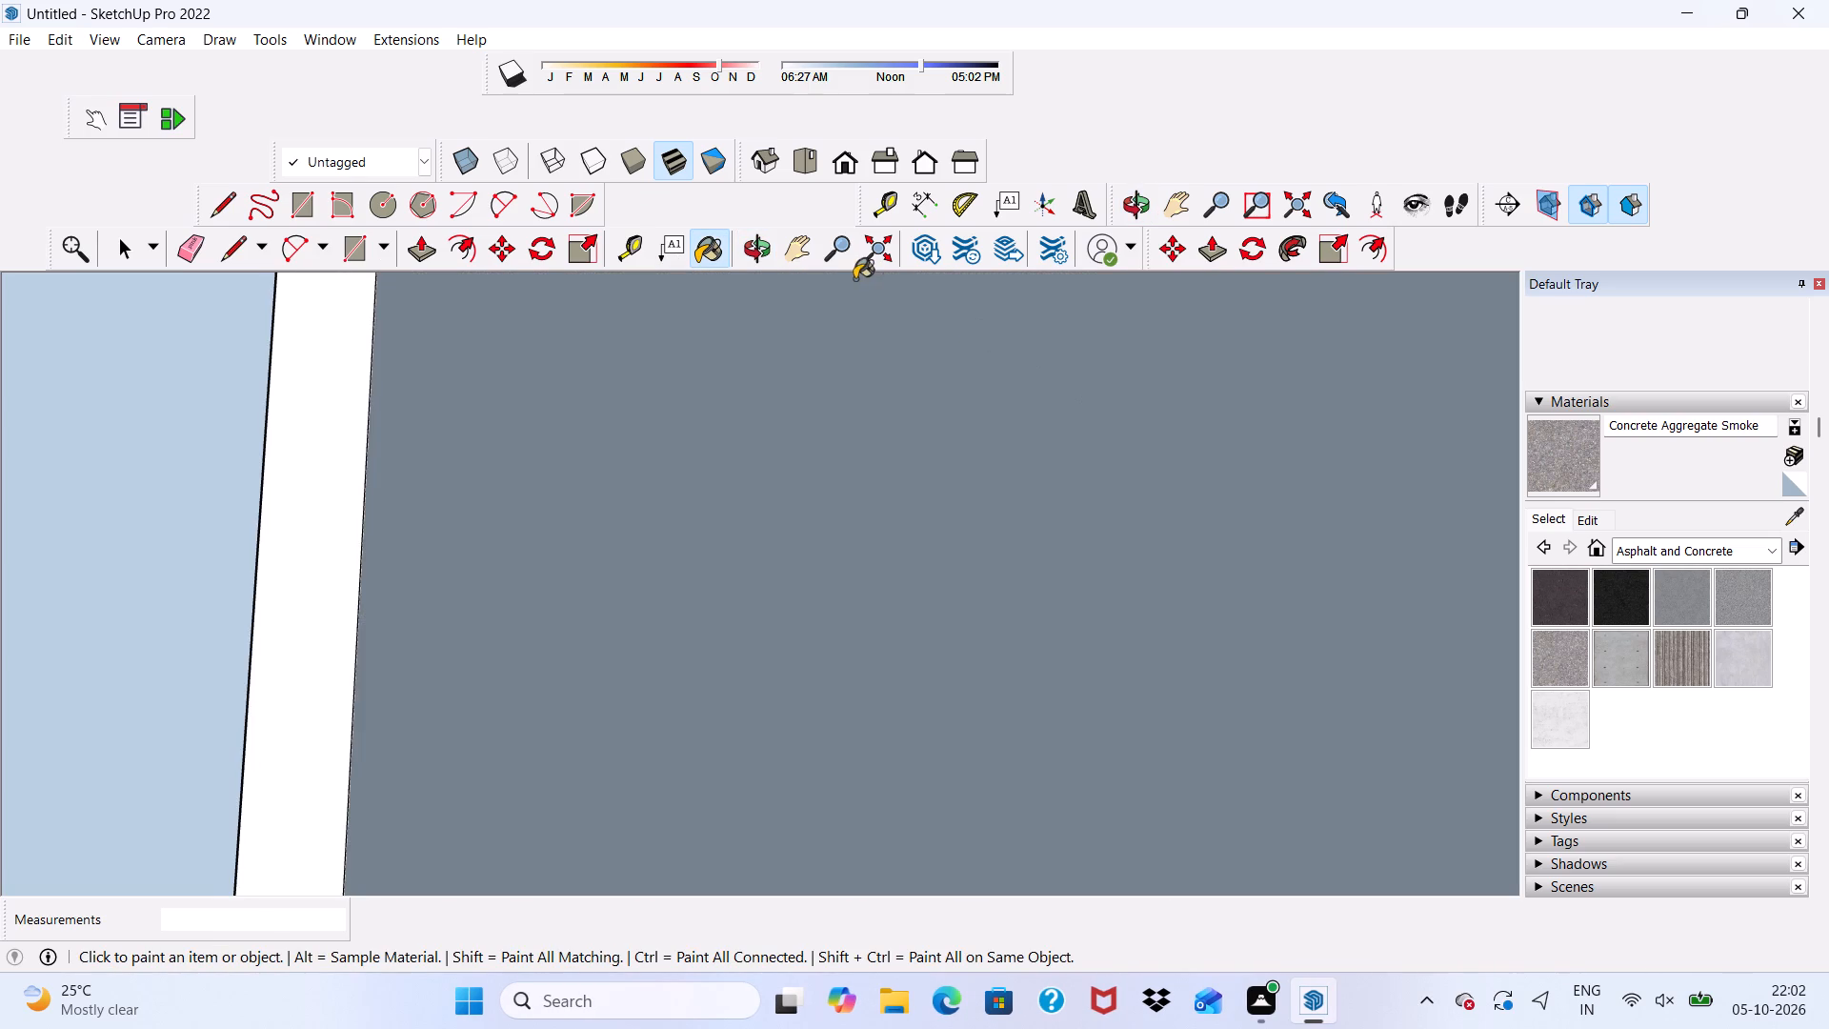
scroll(854, 279, "down", 3)
left_click(846, 168)
scroll(815, 202, "down", 6)
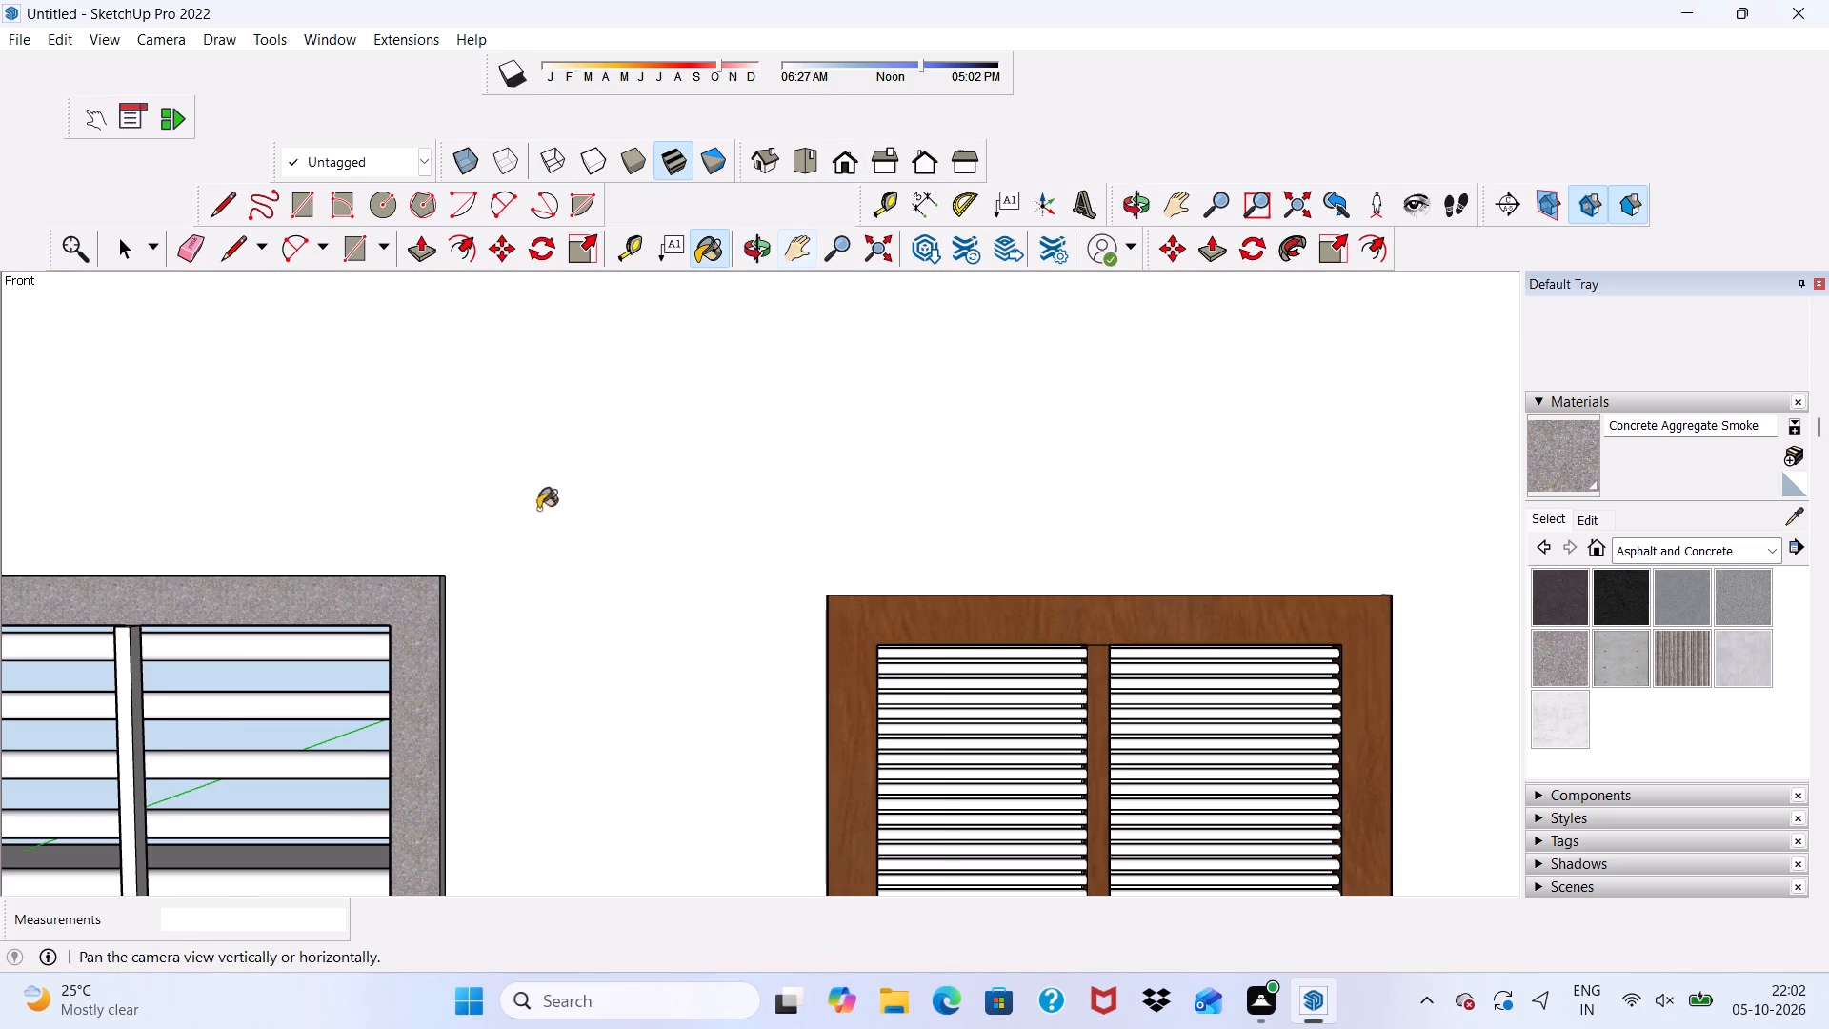
scroll(170, 753, "up", 3)
left_click(116, 672)
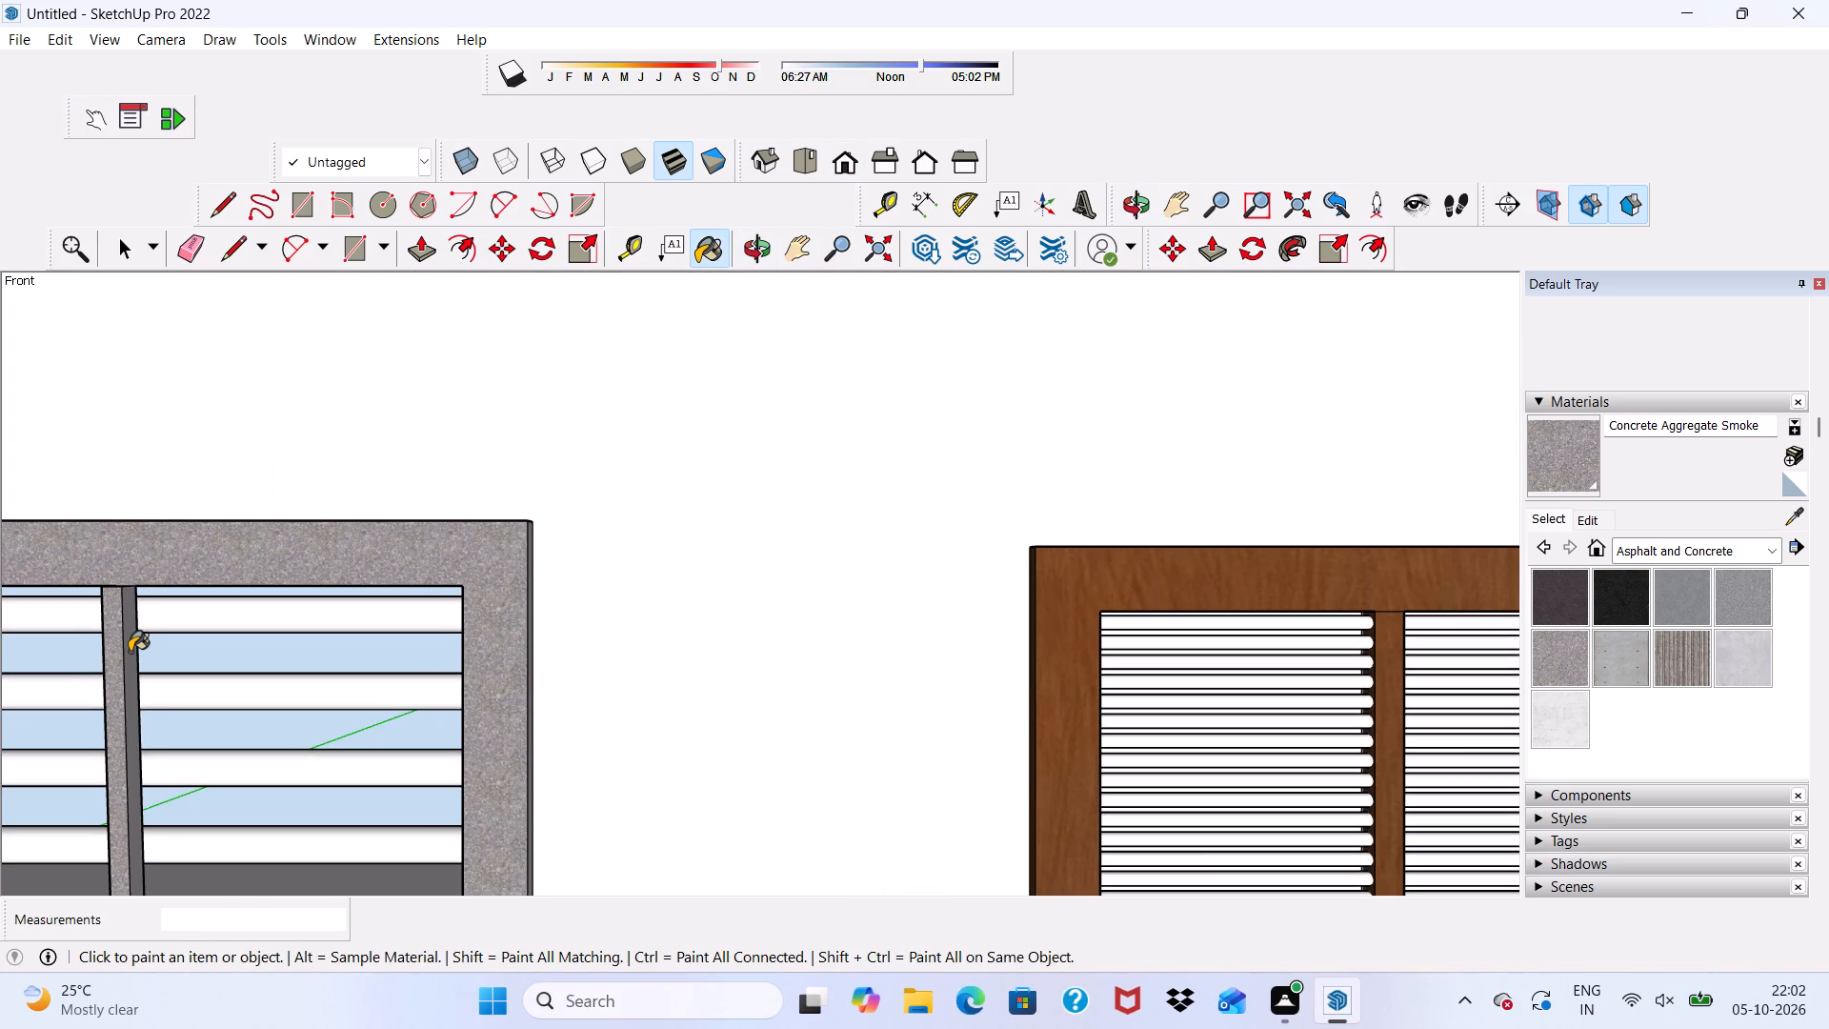
left_click(130, 652)
middle_click_drag(68, 660, 270, 604)
scroll(183, 605, "down", 6)
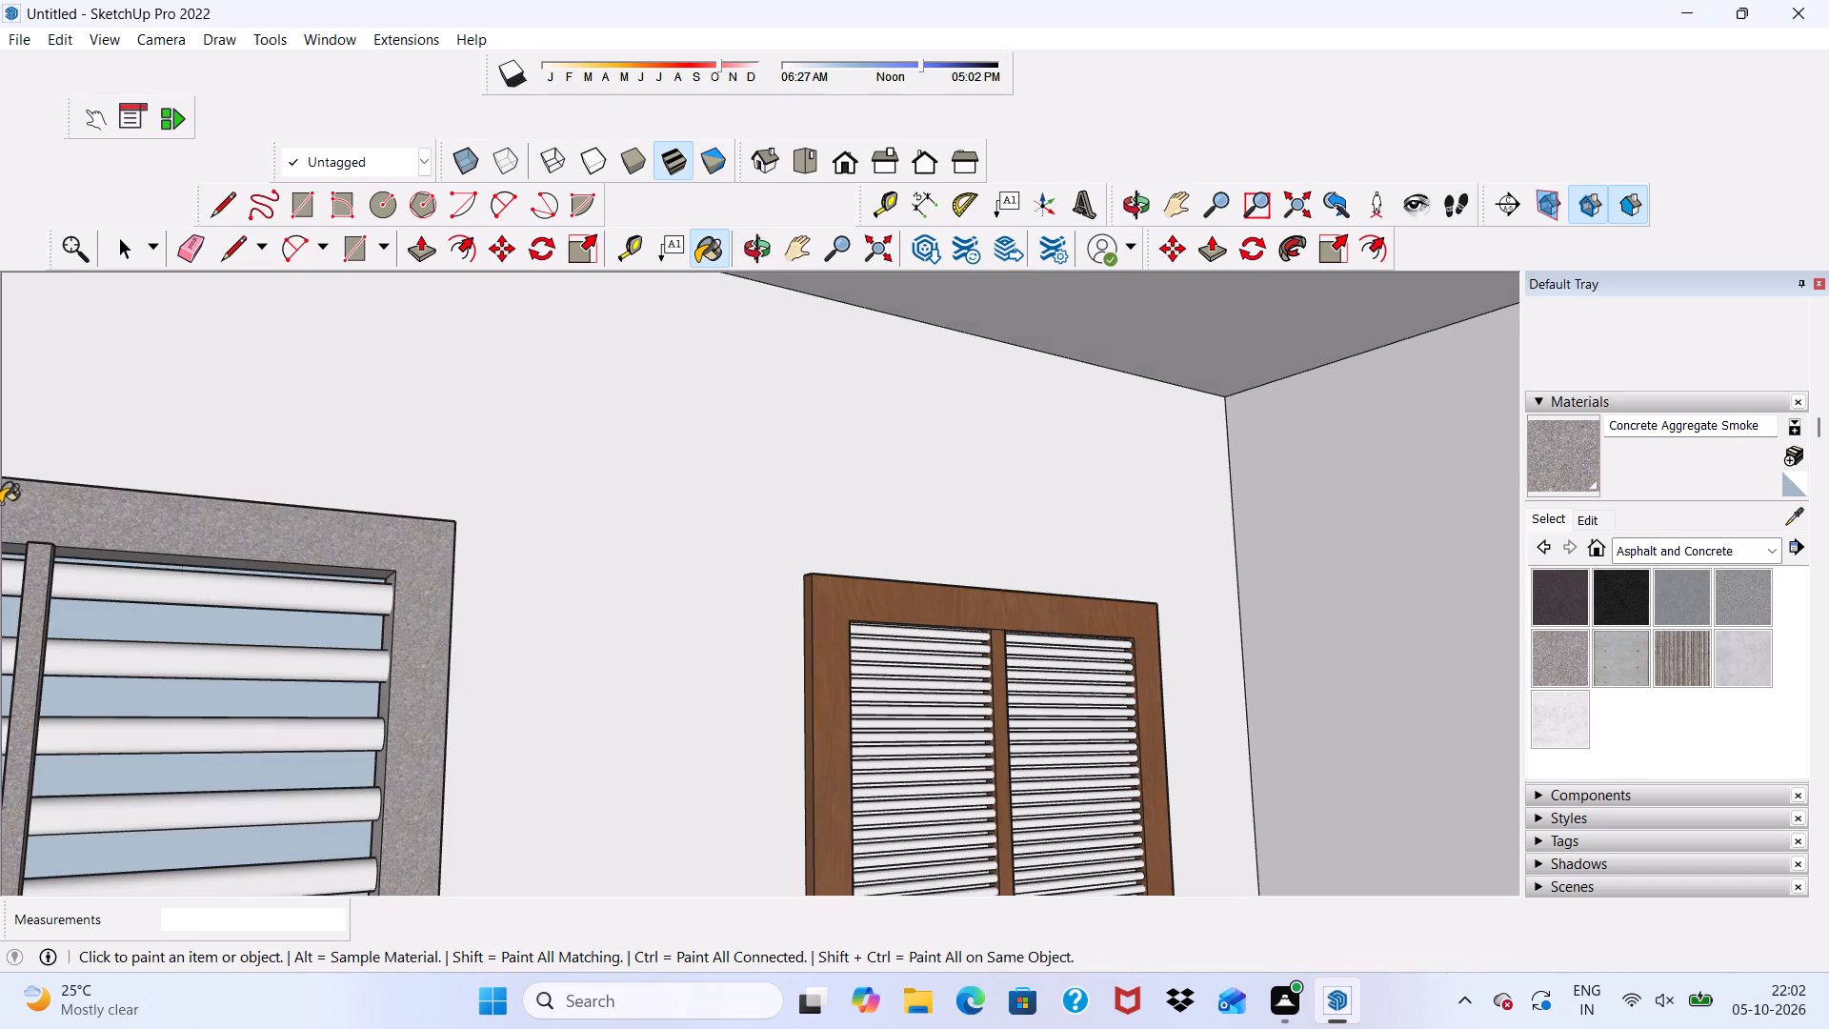
scroll(131, 598, "up", 6)
scroll(131, 598, "down", 16)
scroll(246, 515, "down", 9)
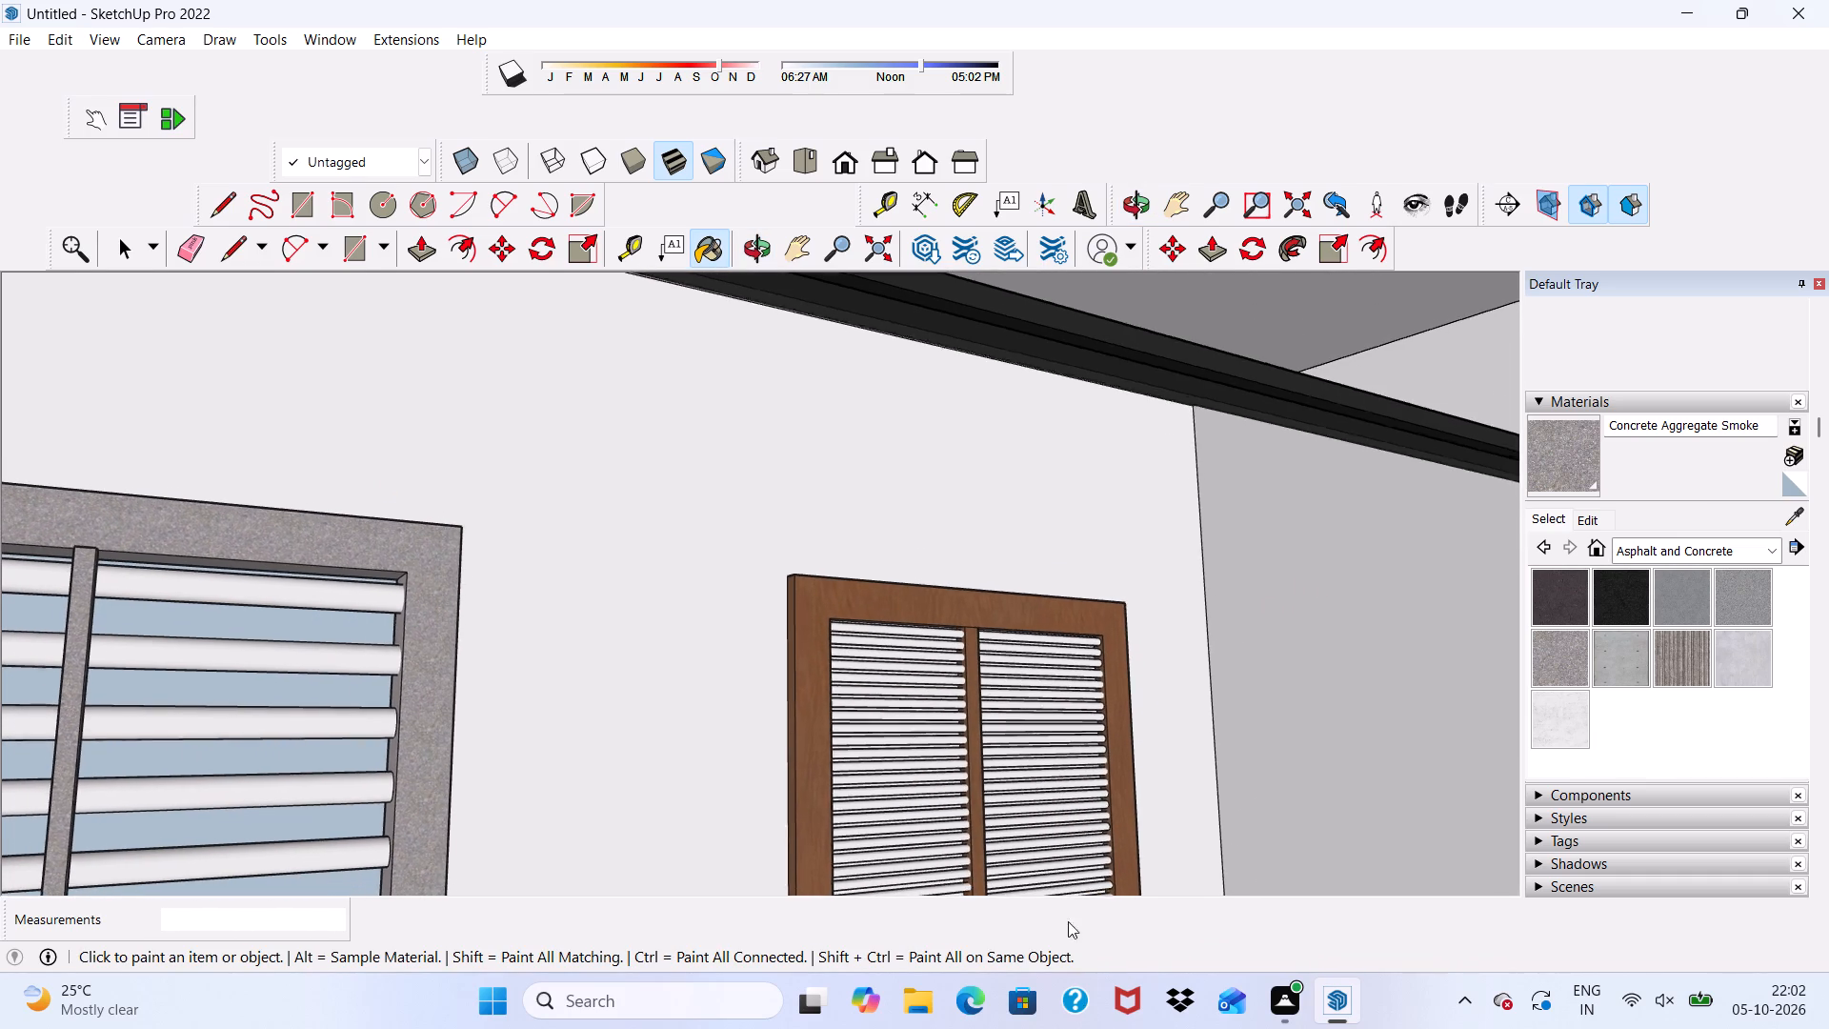
Paint the remaining white side of the upper-floor window's centre mullion with Concrete Aggregate Smoke.
scroll(1068, 921, "down", 2)
scroll(385, 838, "down", 1)
scroll(885, 83, "down", 1)
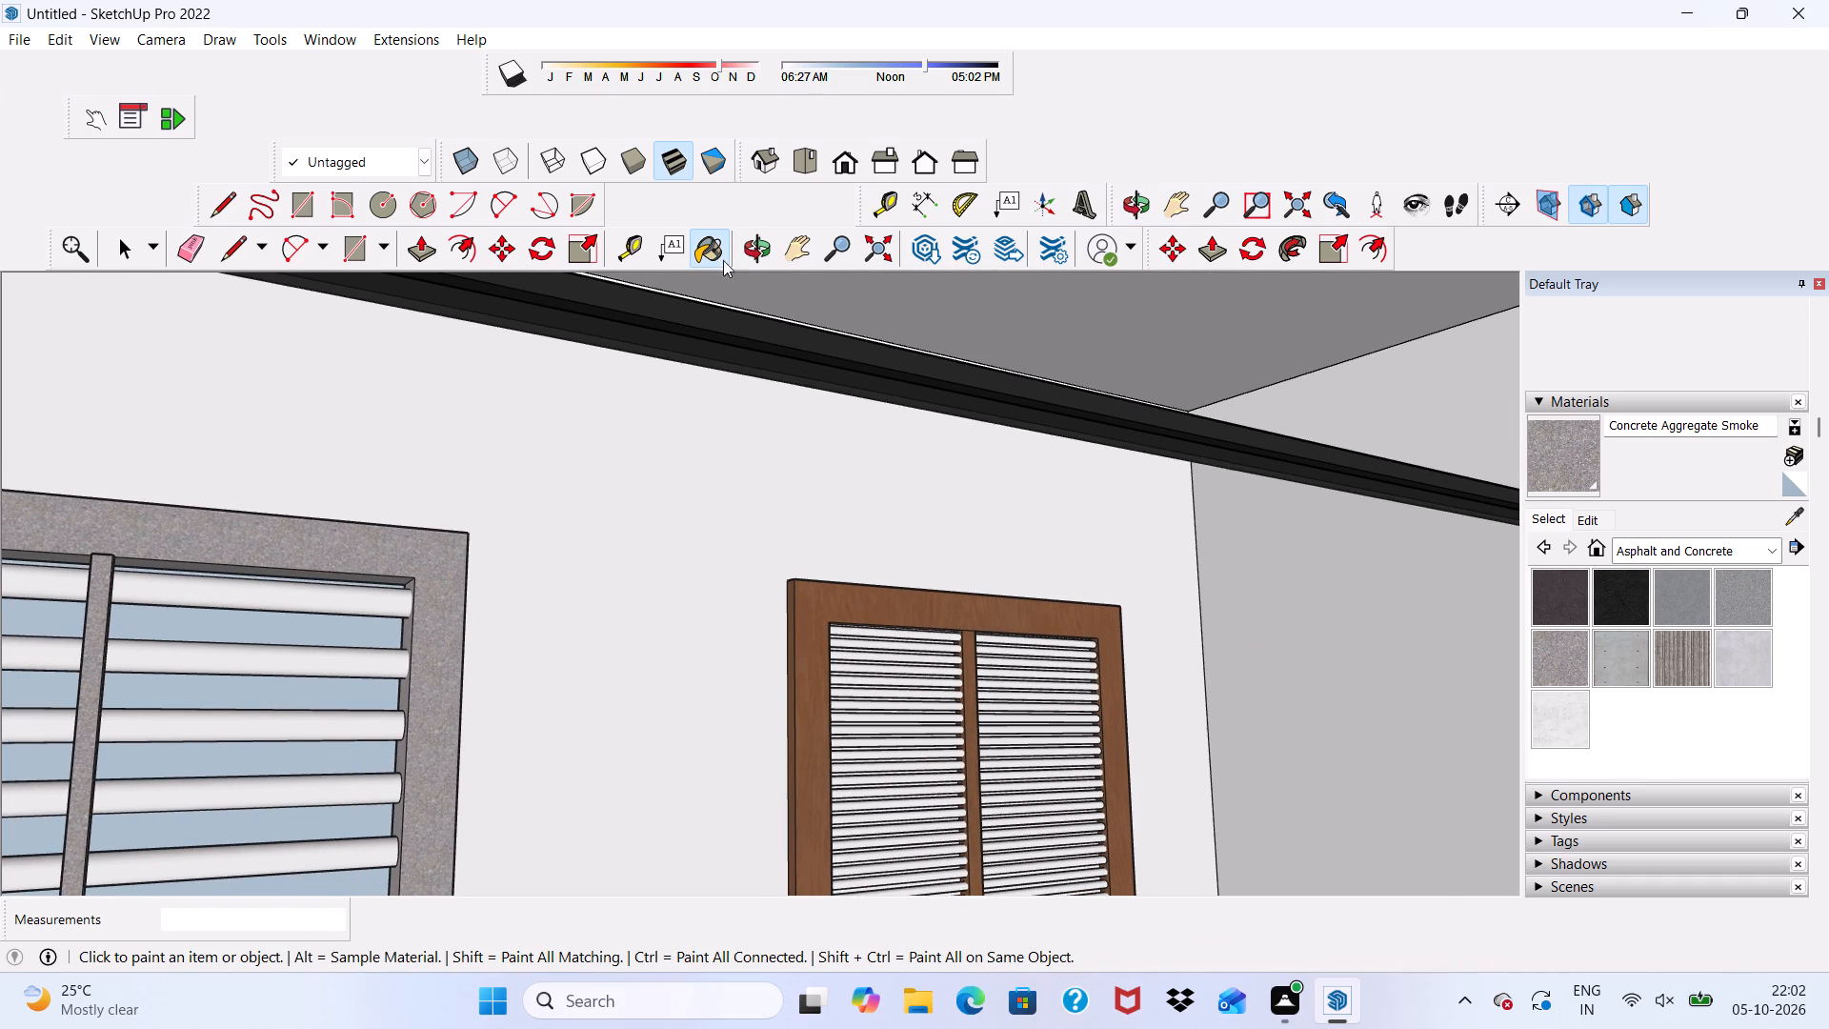
scroll(723, 260, "down", 2)
scroll(511, 516, "down", 10)
scroll(246, 607, "down", 5)
scroll(187, 561, "up", 3)
scroll(159, 523, "down", 5)
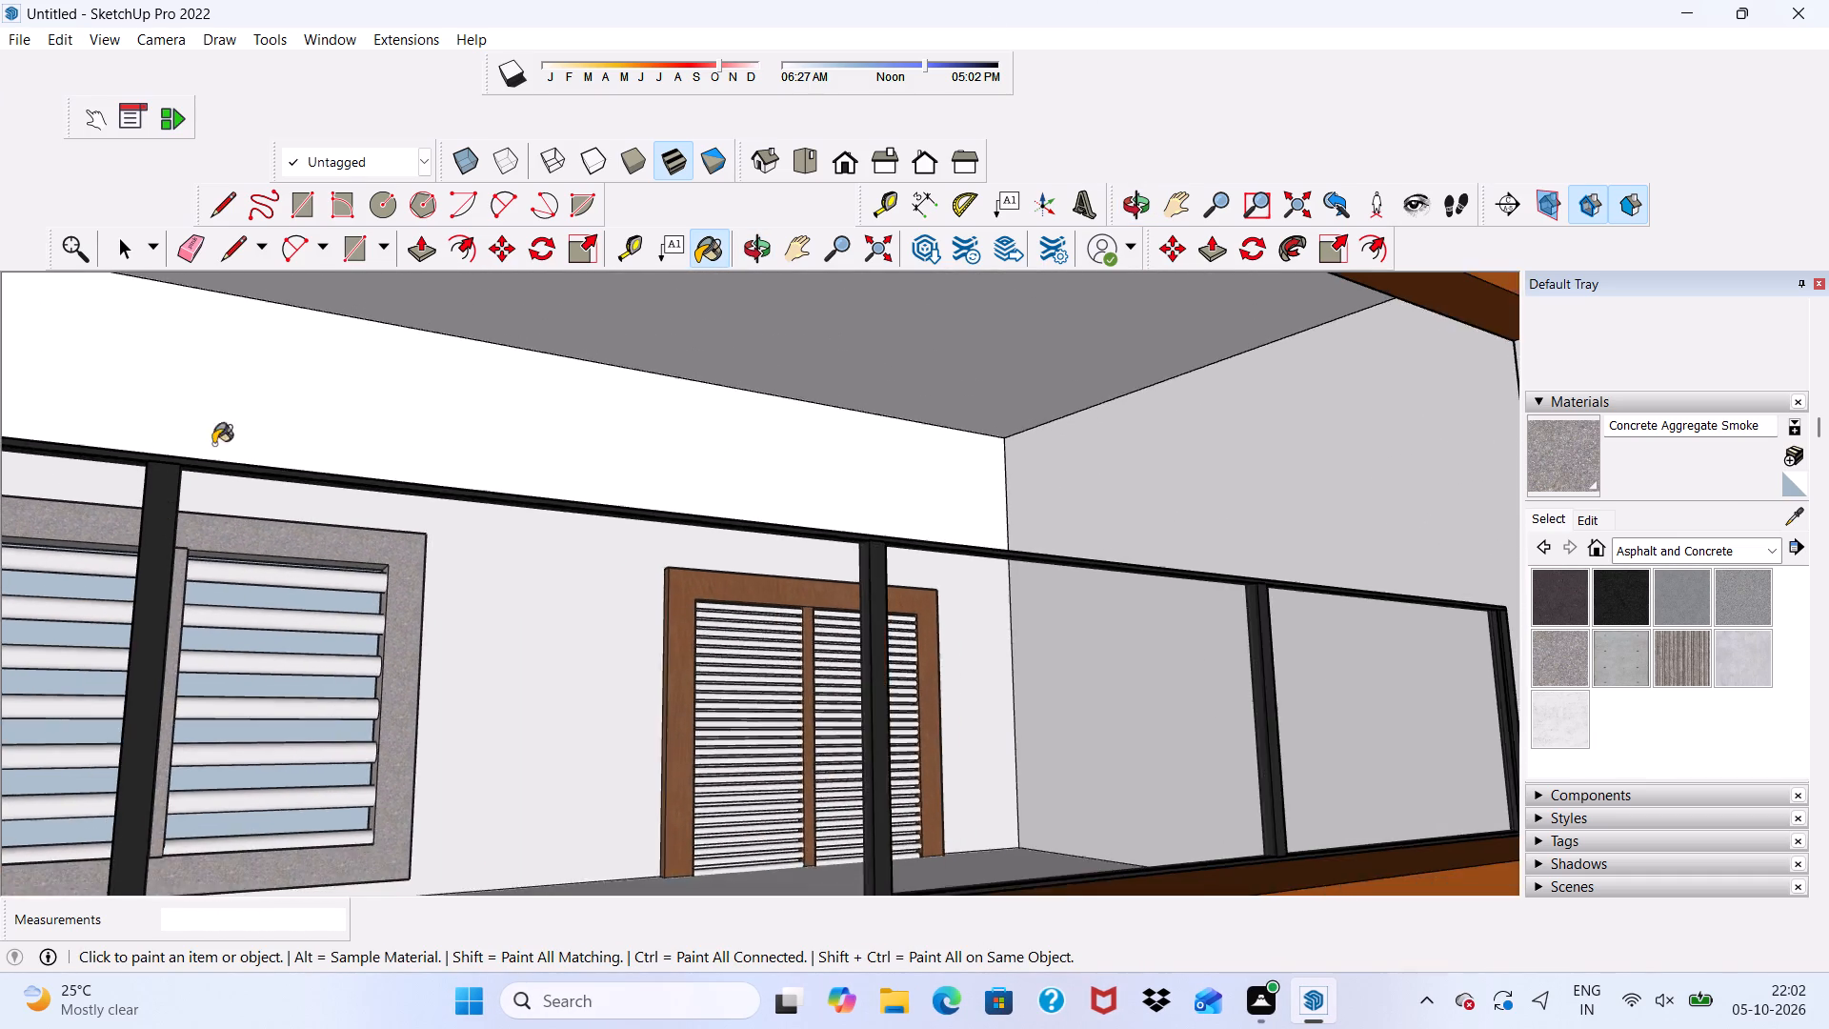
scroll(213, 444, "down", 5)
middle_click_drag(230, 407, 179, 595)
scroll(191, 688, "up", 11)
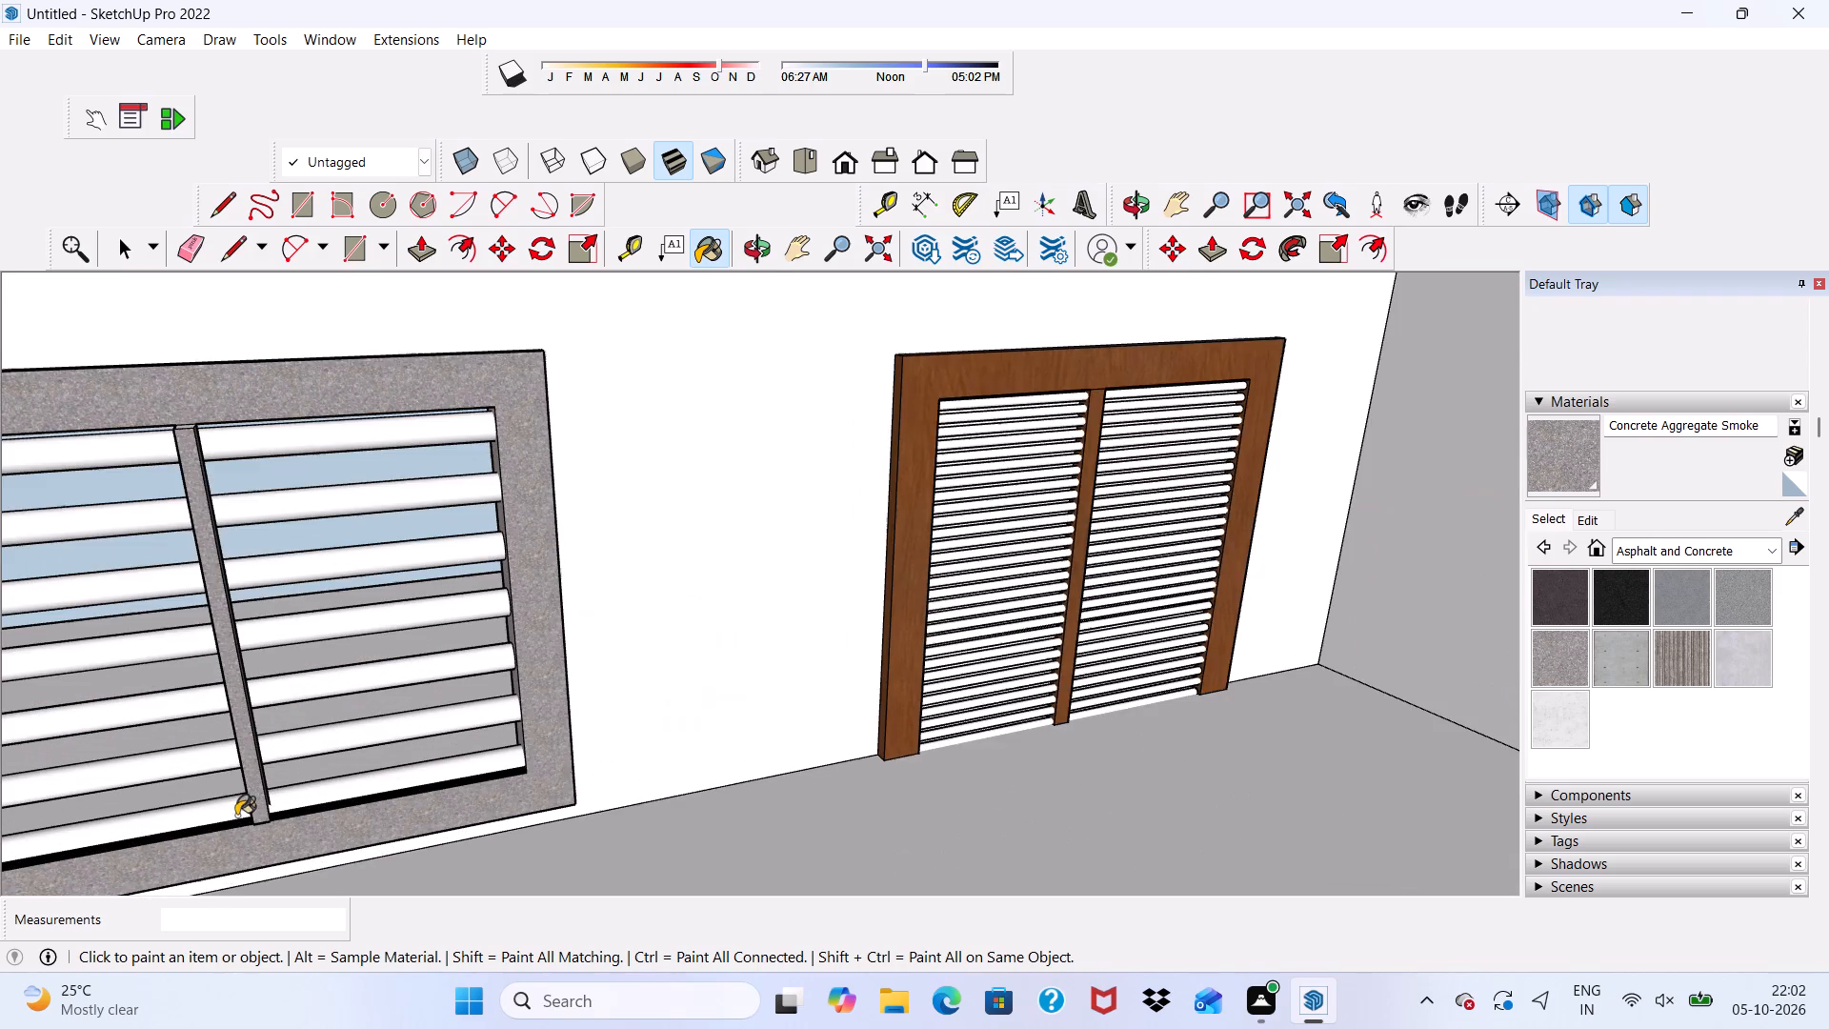
middle_click_drag(229, 776, 395, 659)
scroll(395, 659, "up", 5)
scroll(275, 677, "down", 6)
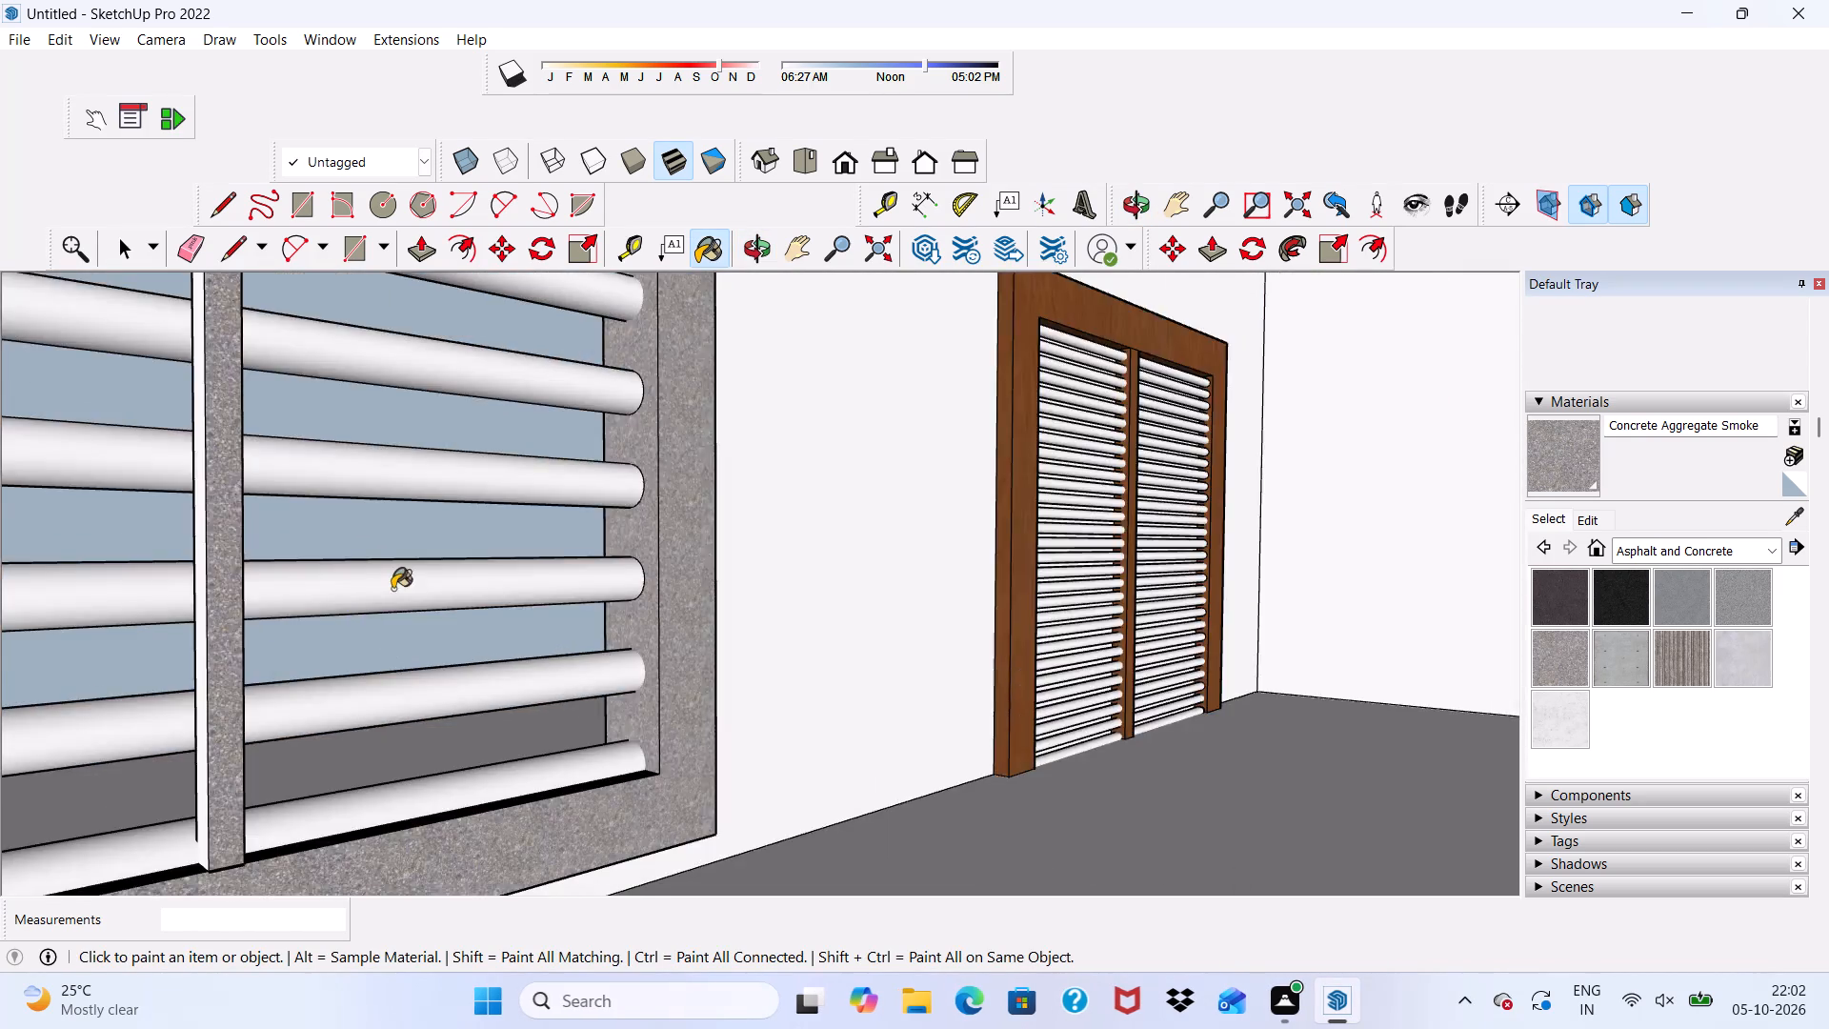
scroll(392, 589, "down", 3)
scroll(191, 652, "up", 4)
left_click(452, 549)
Choose the Wood Lumber ButtJoined material from the Wood collection for the upper-floor window's slats.
scroll(452, 549, "down", 6)
scroll(563, 454, "up", 1)
scroll(563, 454, "down", 4)
middle_click(563, 453)
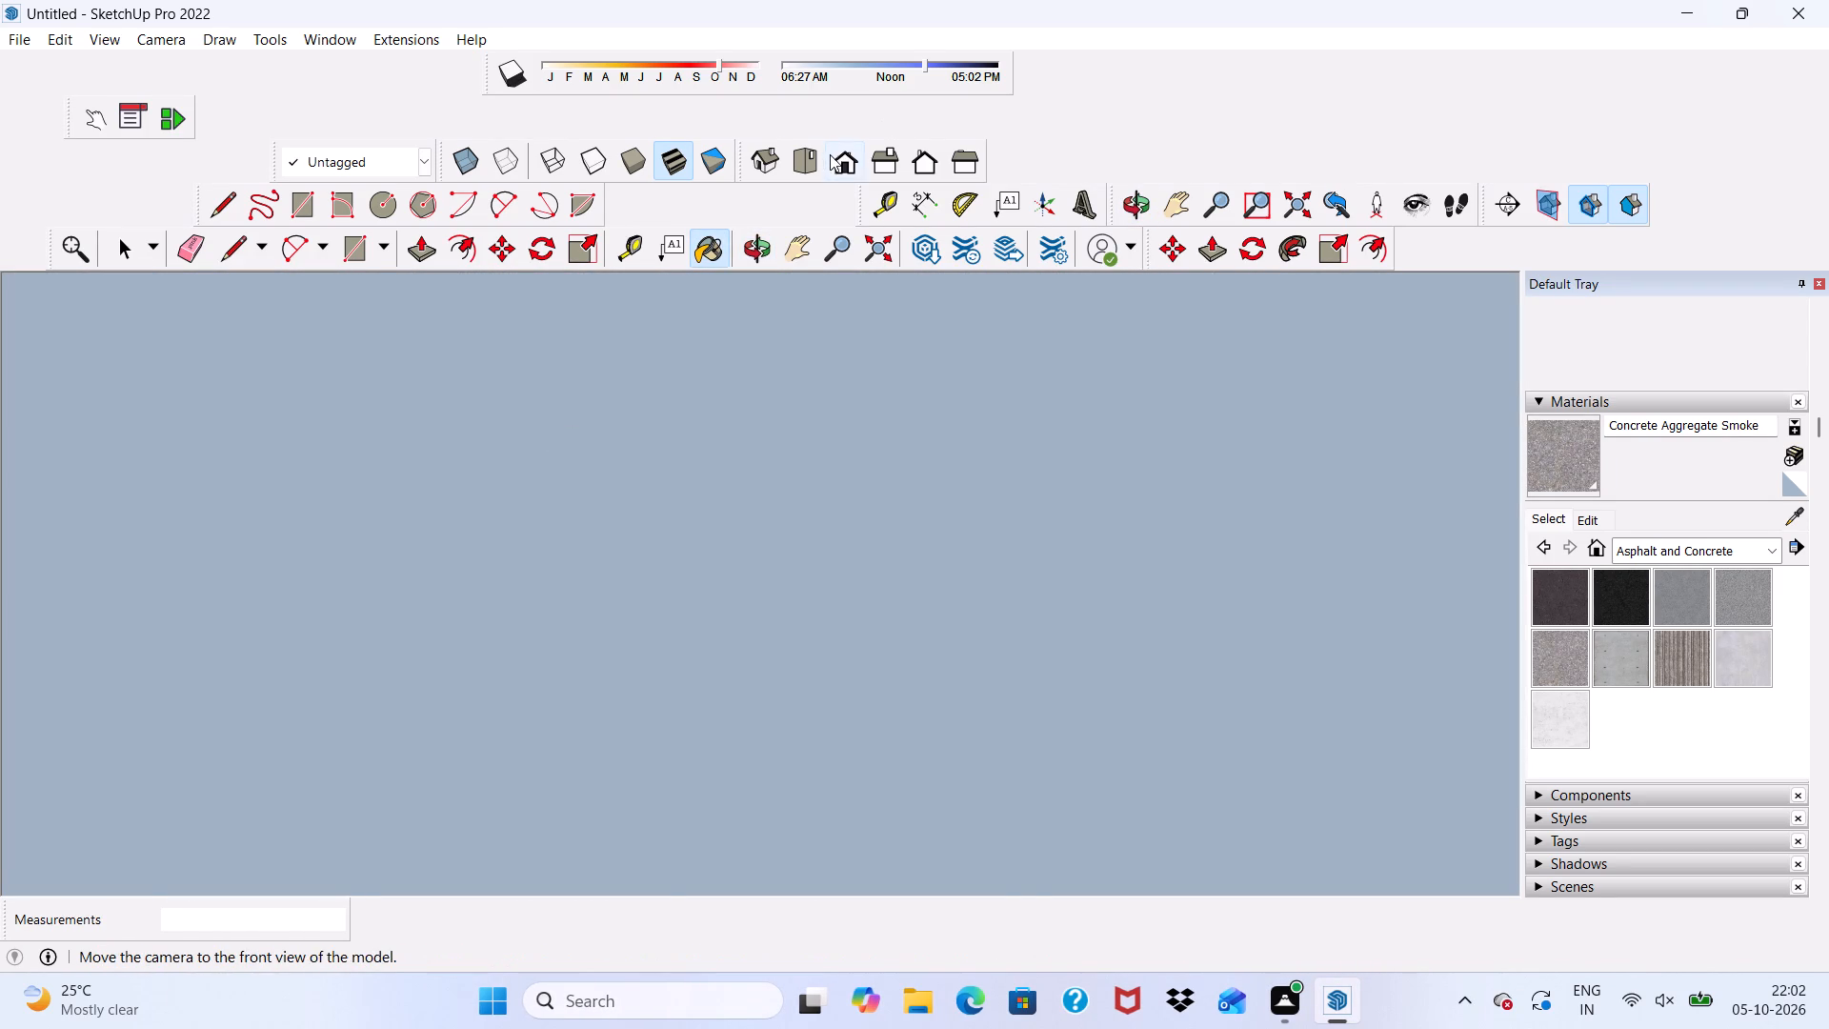
left_click(832, 153)
scroll(833, 153, "down", 2)
key("space")
scroll(723, 313, "down", 4)
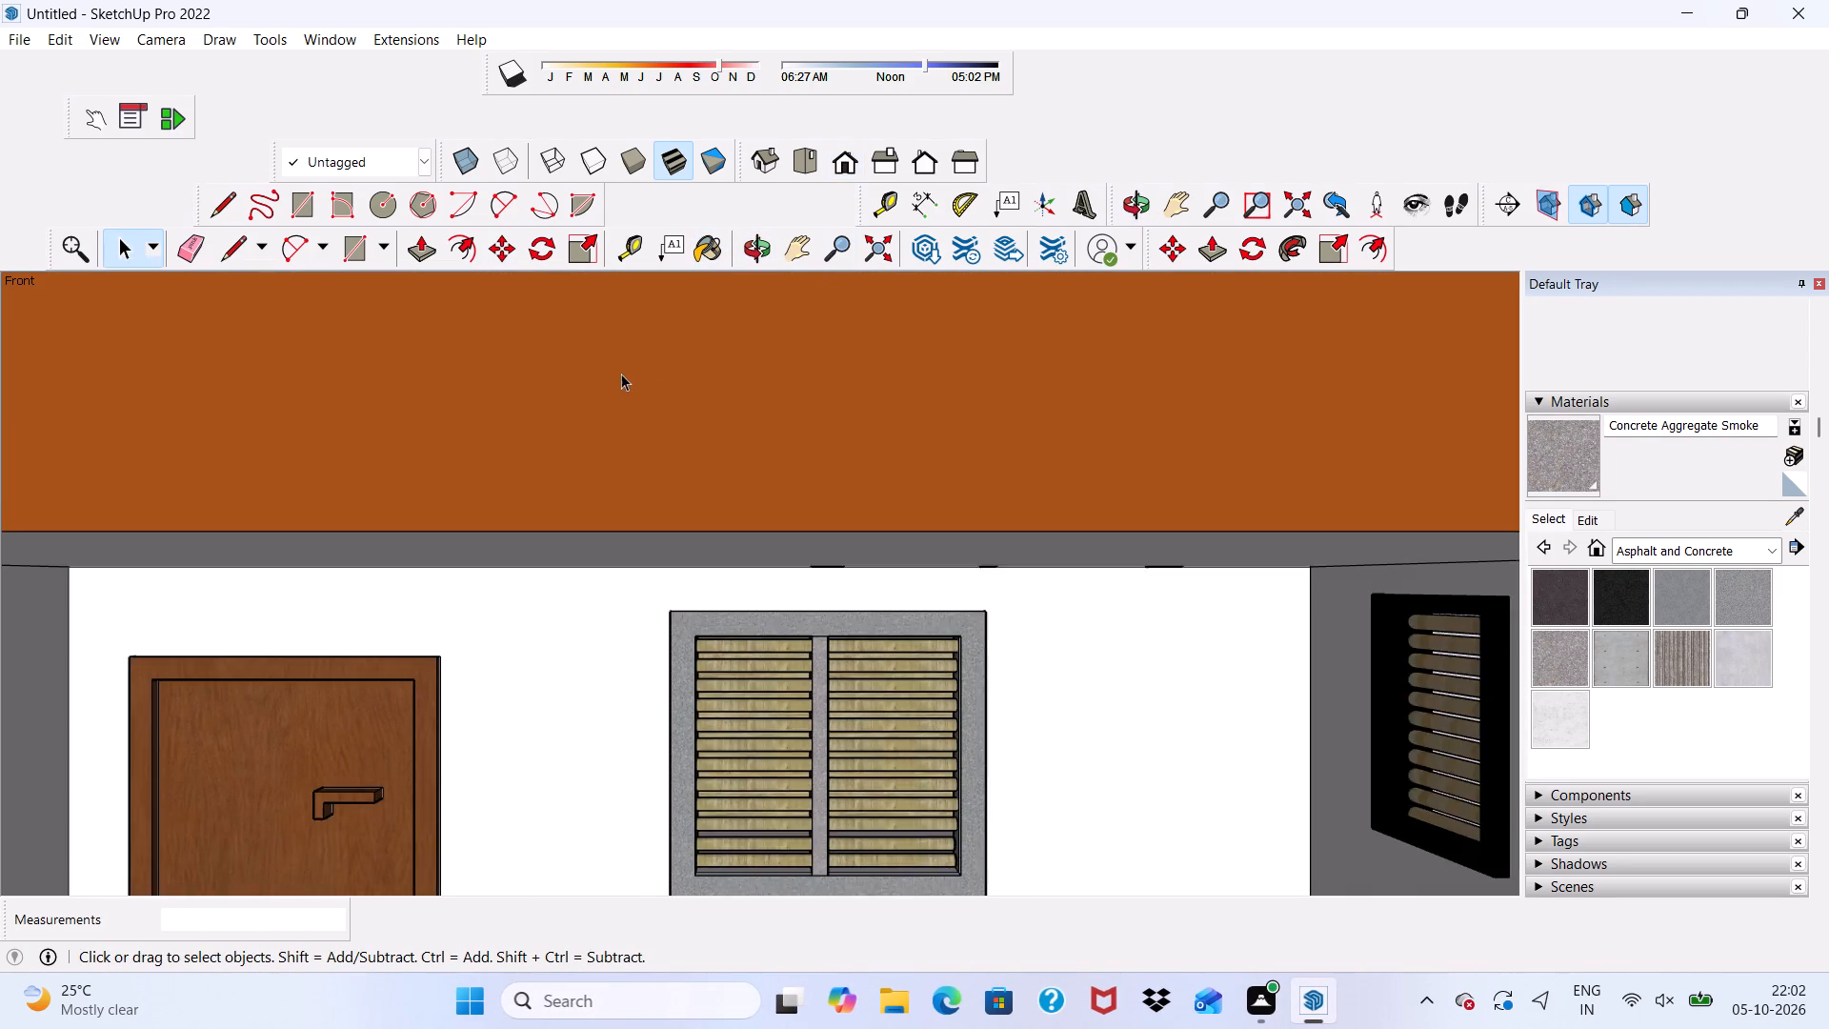
scroll(621, 373, "down", 11)
scroll(615, 457, "up", 1)
scroll(625, 490, "down", 7)
middle_click_drag(707, 443, 665, 640)
scroll(718, 494, "down", 1)
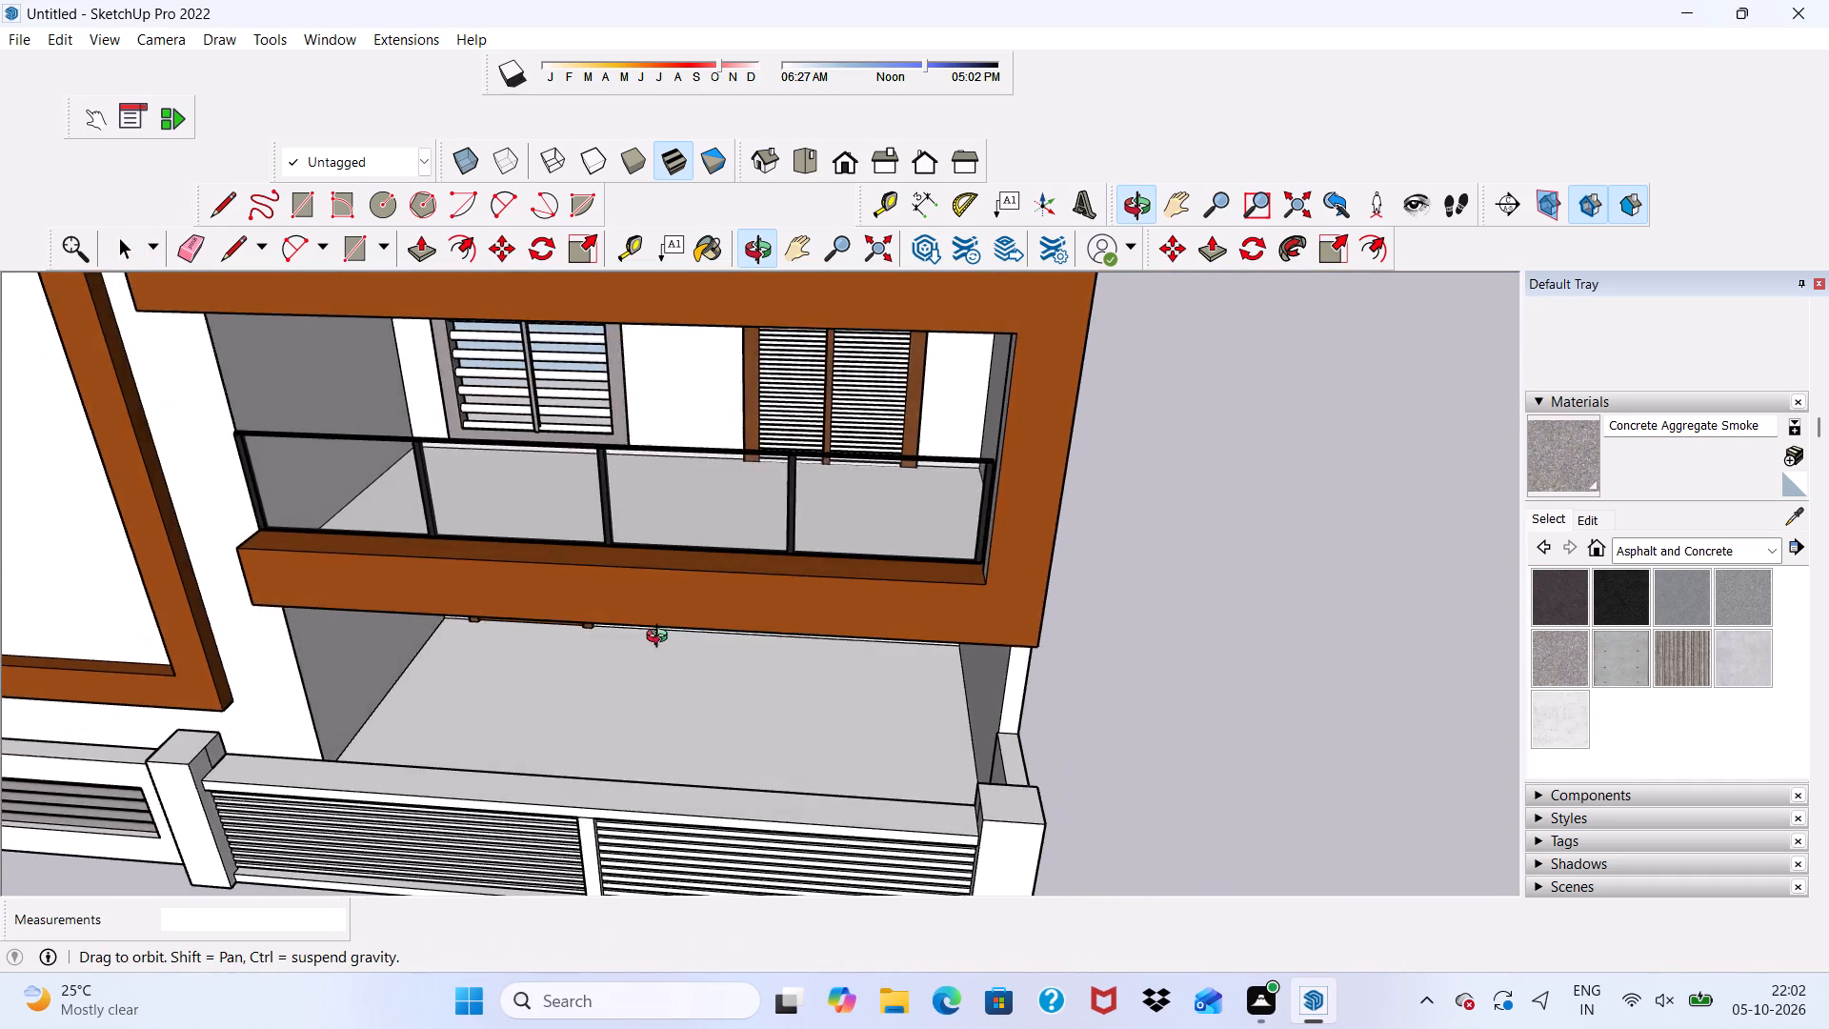
middle_click(663, 639)
scroll(640, 607, "up", 6)
scroll(637, 604, "down", 2)
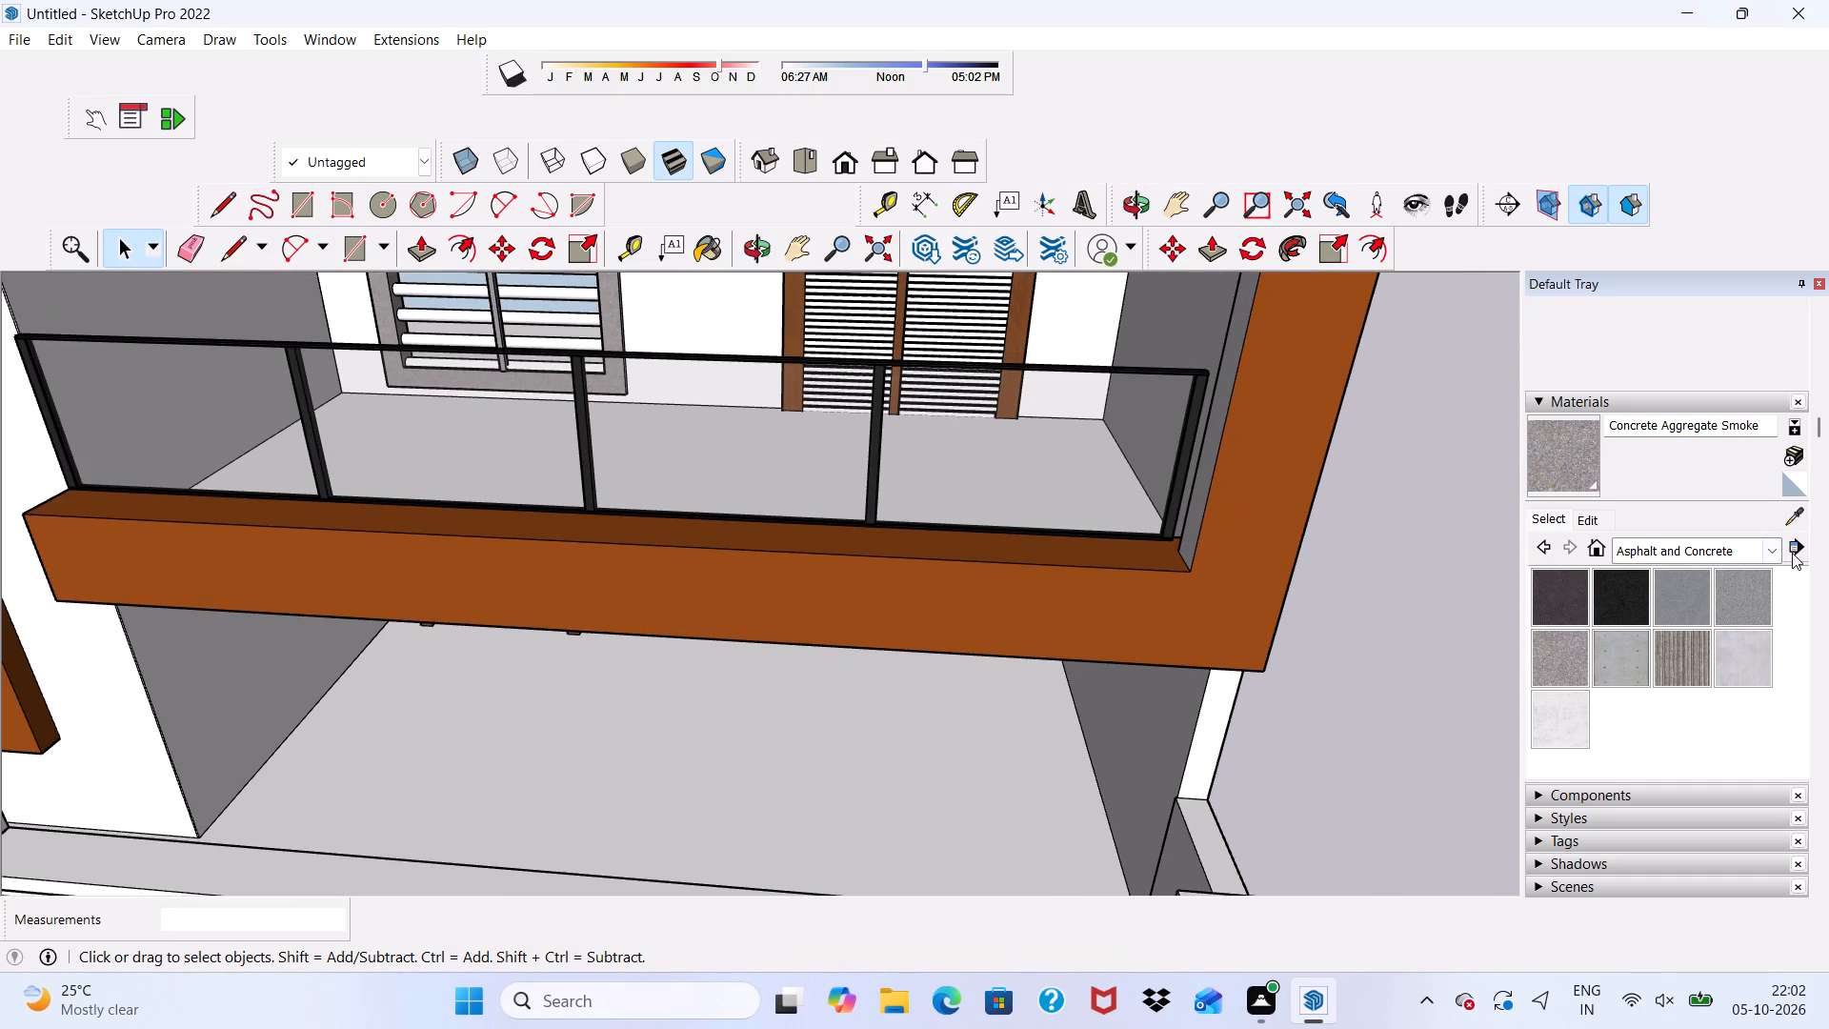
left_click(1770, 554)
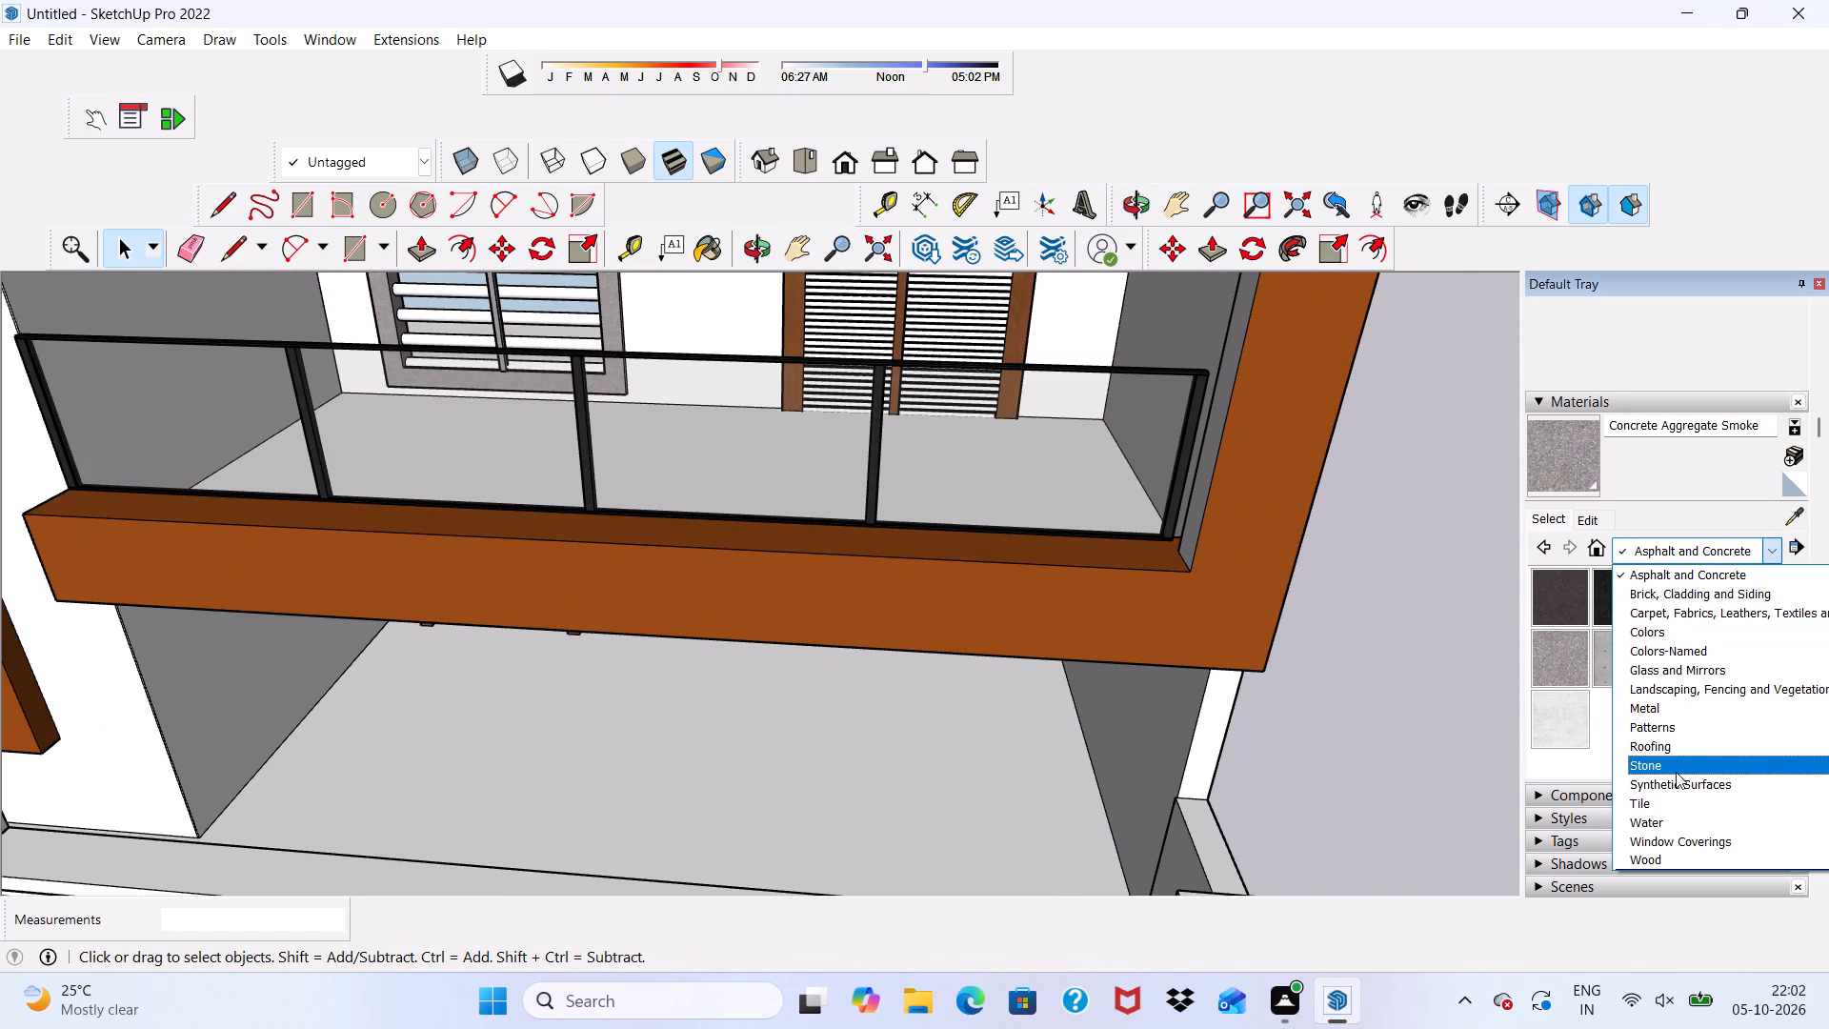
left_click(1684, 857)
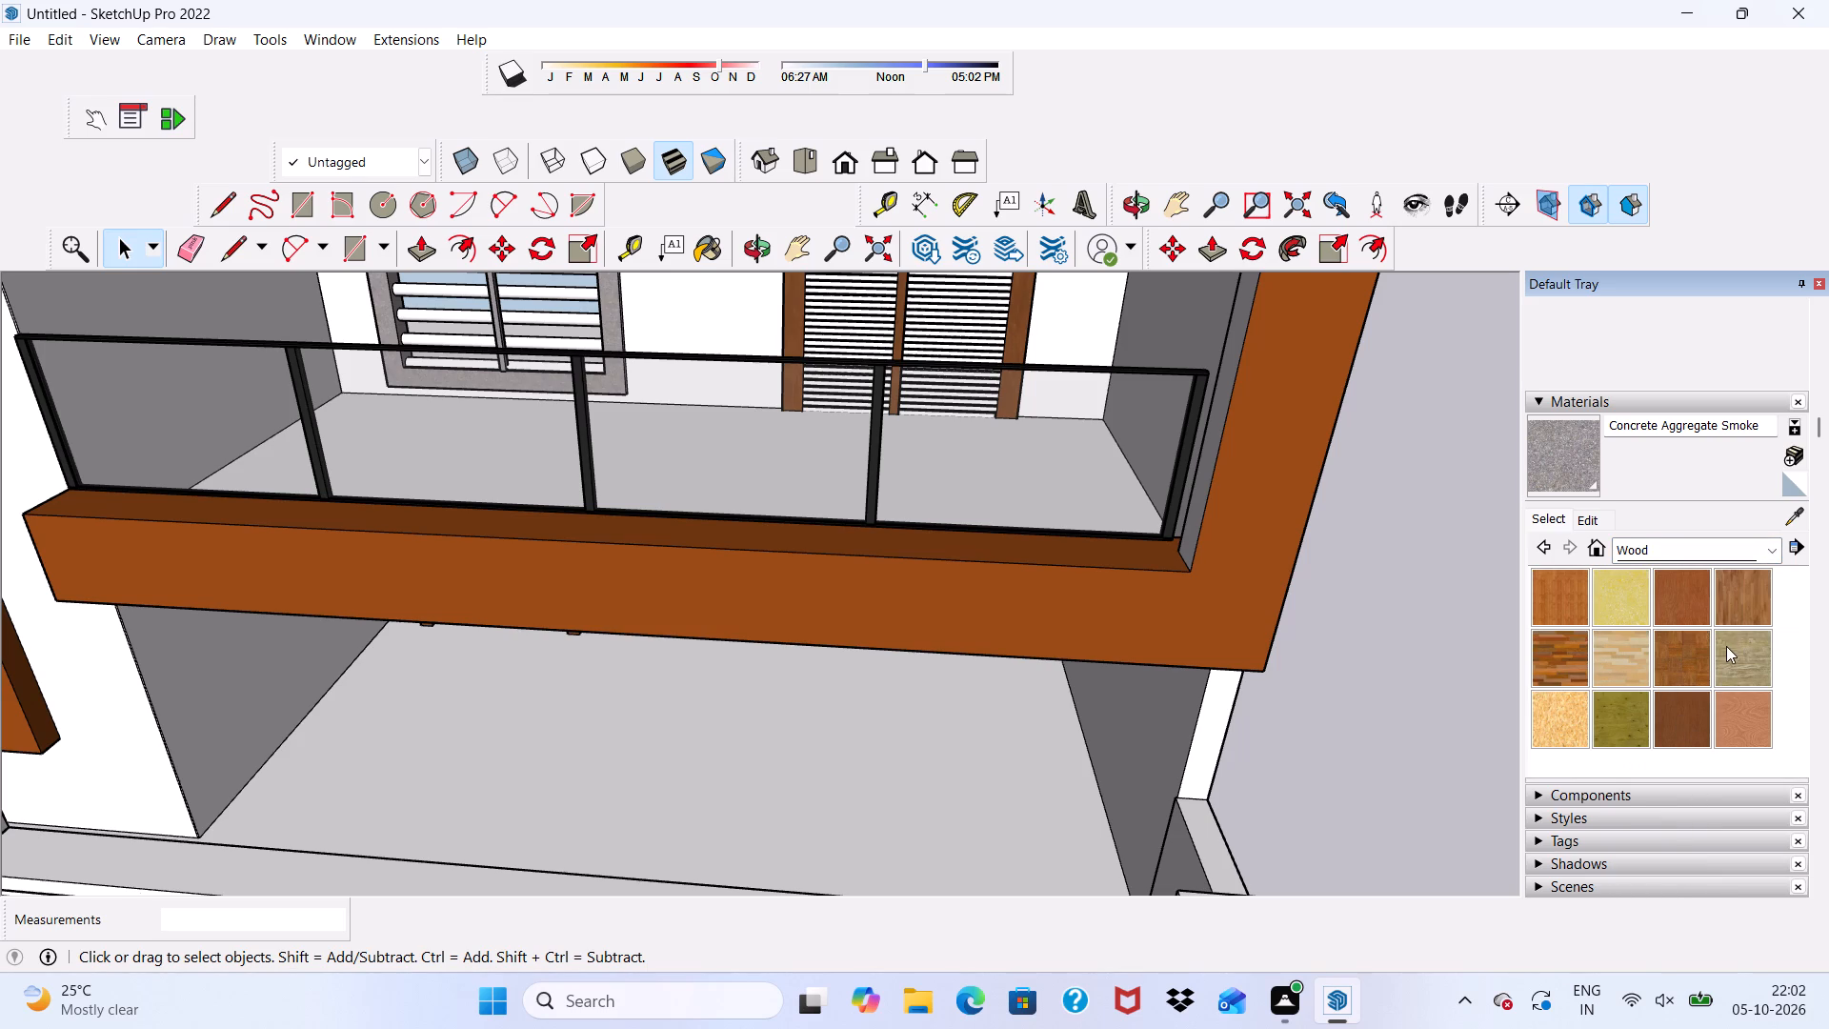
left_click(1731, 652)
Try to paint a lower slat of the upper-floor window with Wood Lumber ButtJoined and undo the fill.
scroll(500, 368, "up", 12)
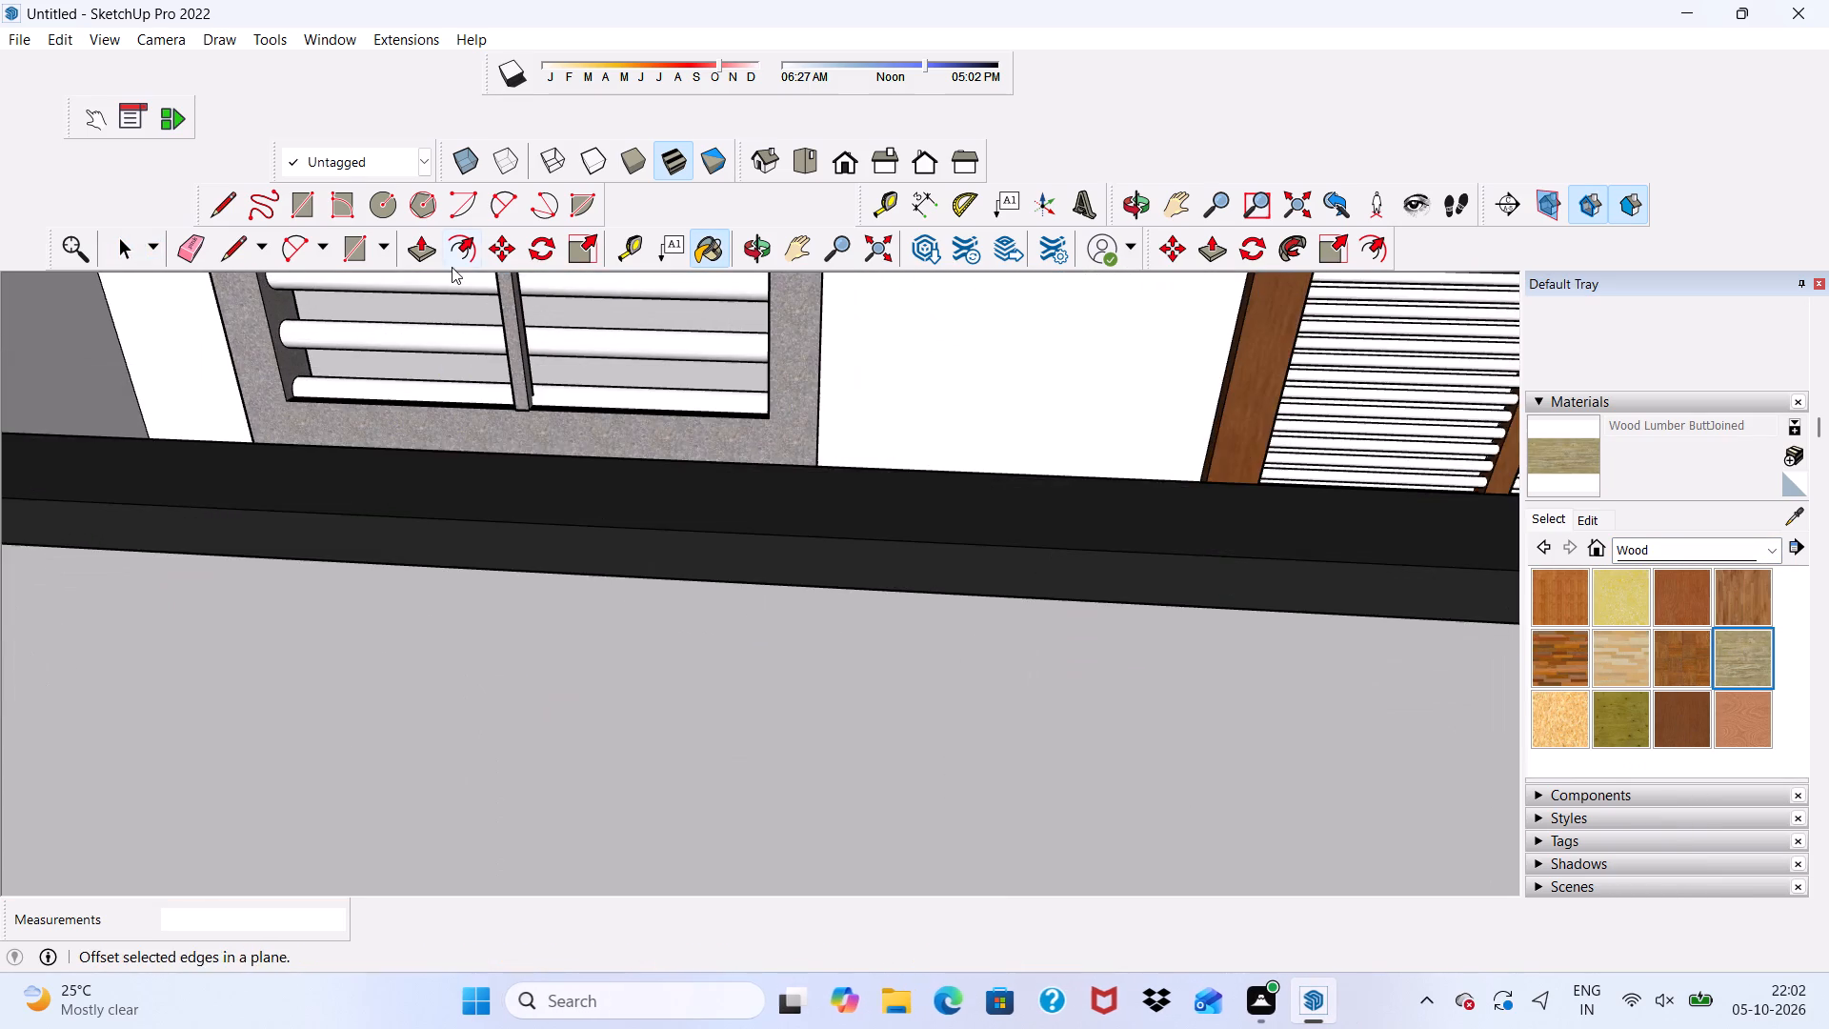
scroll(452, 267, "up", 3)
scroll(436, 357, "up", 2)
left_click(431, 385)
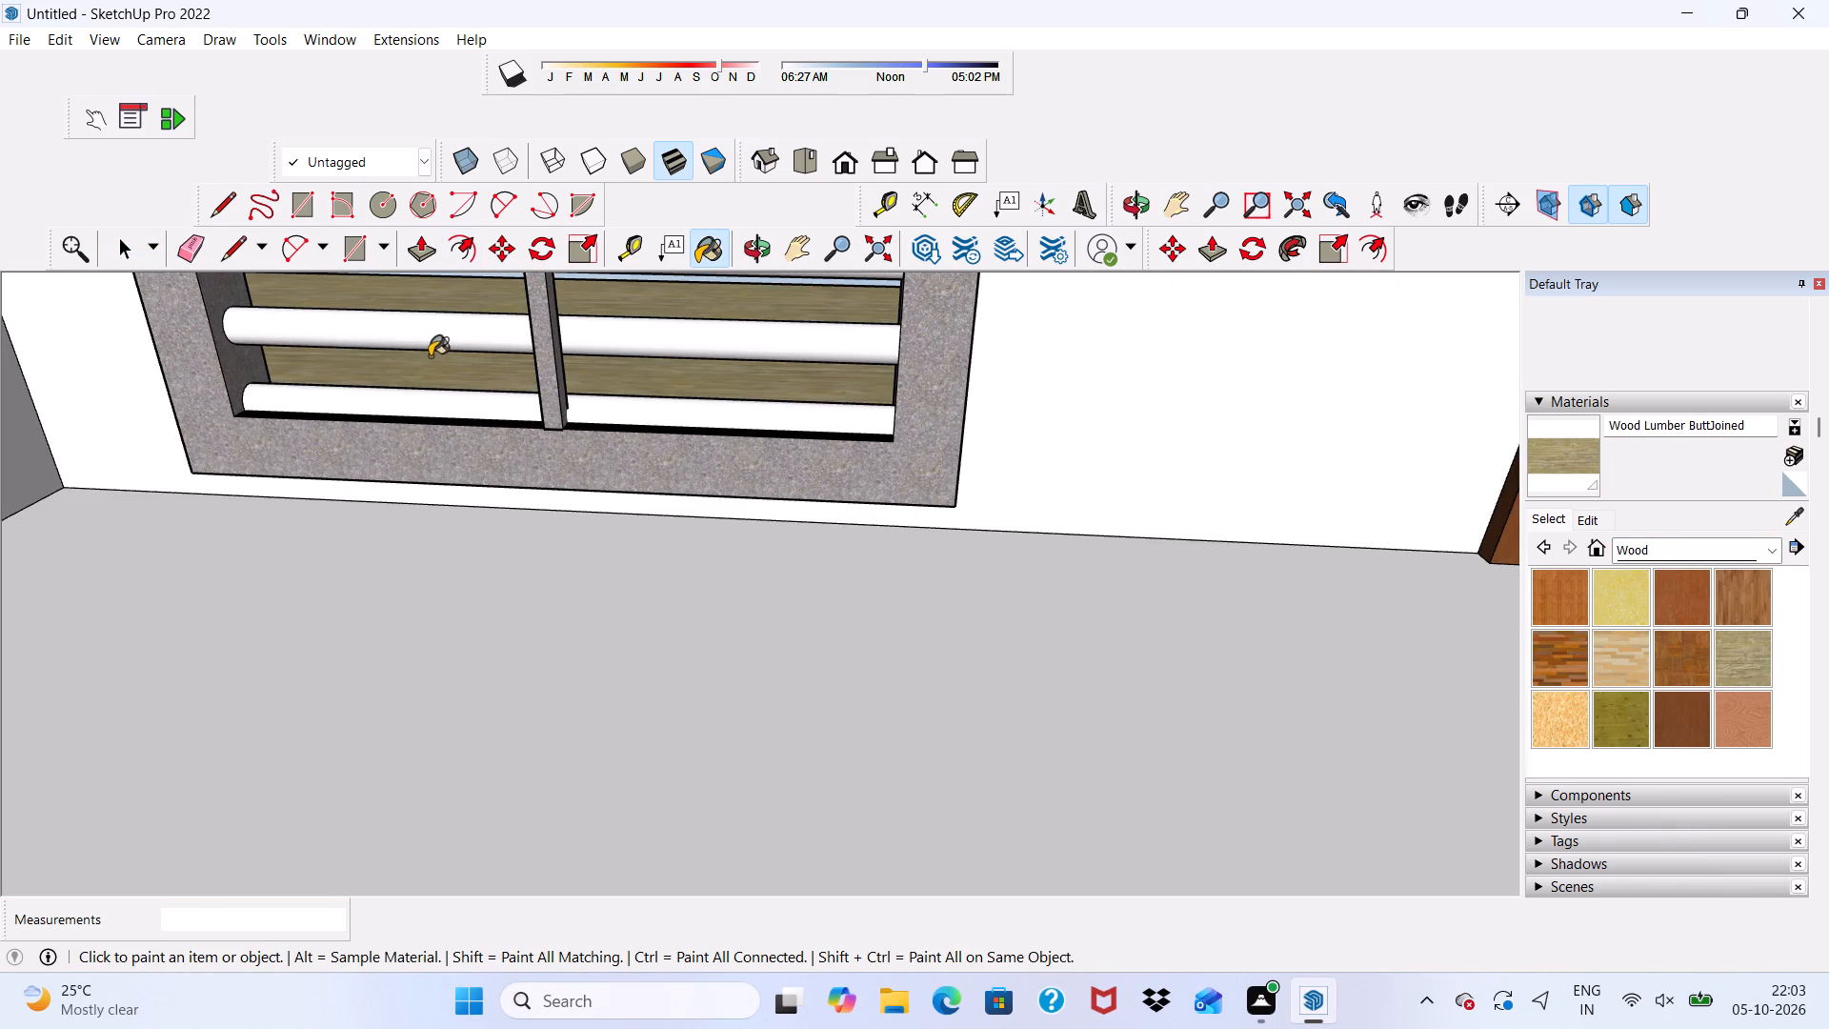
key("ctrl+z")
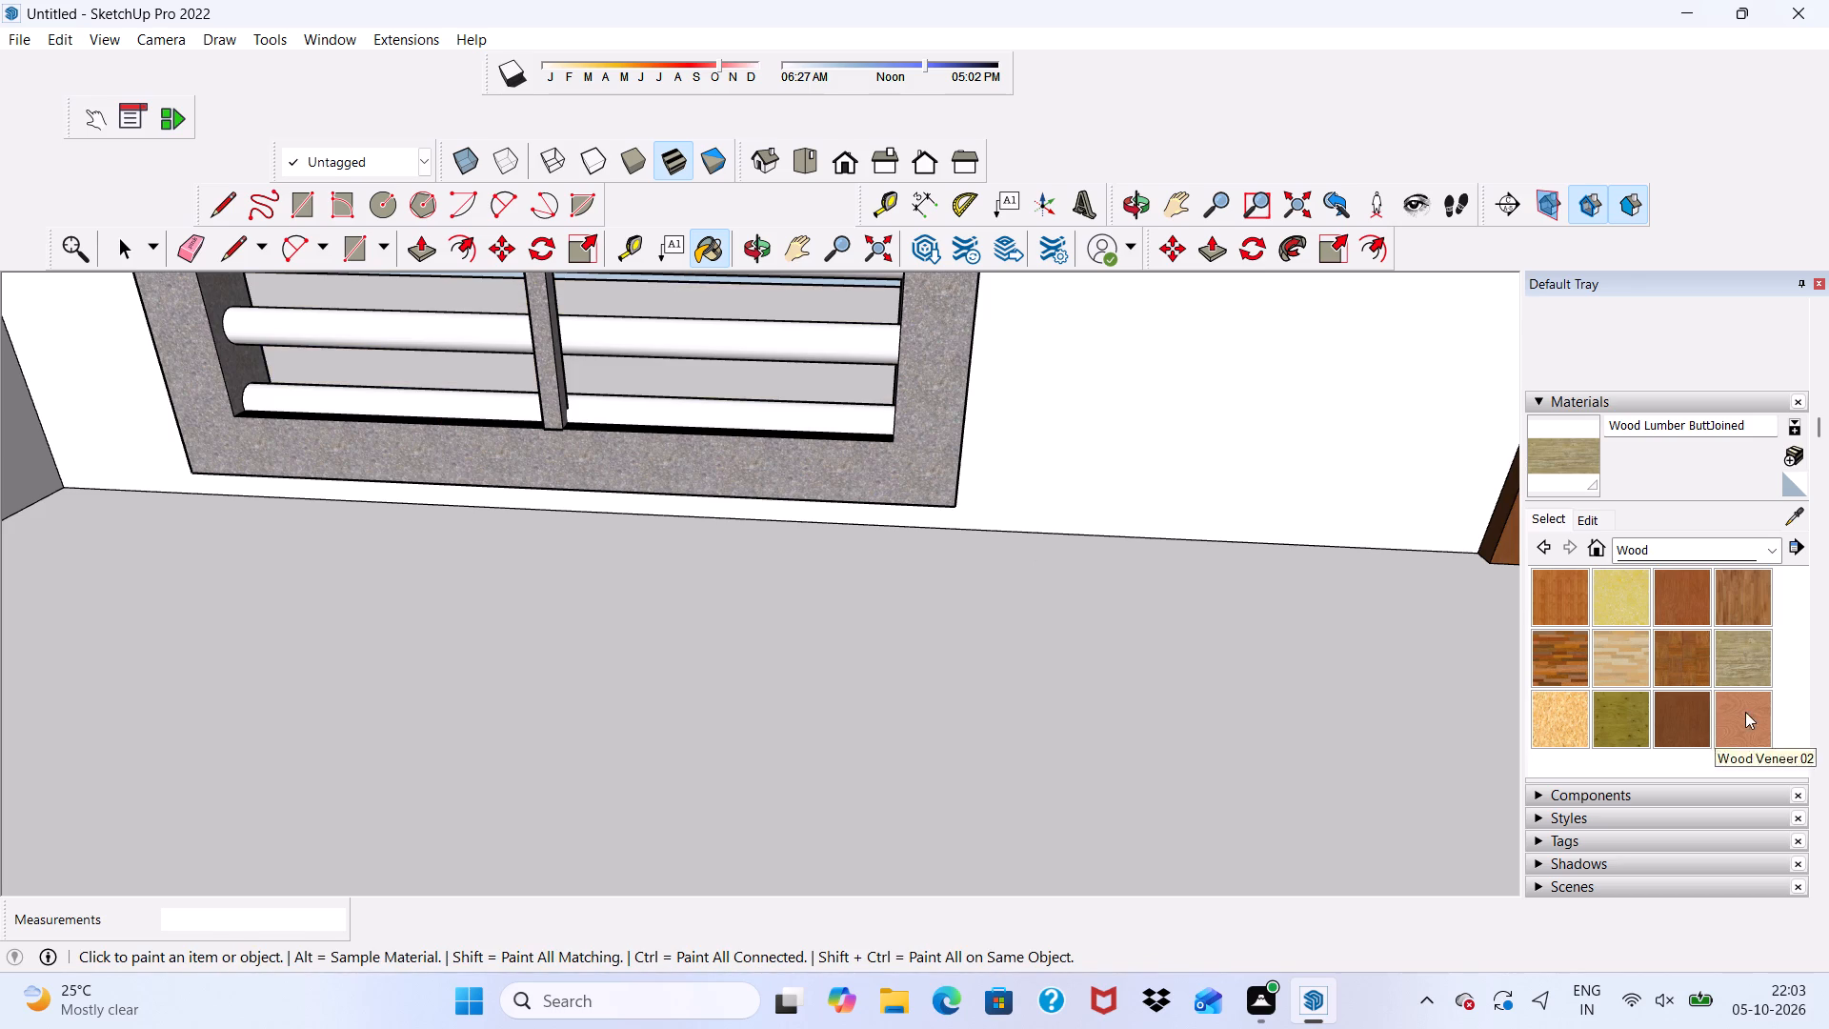
Paint the bottom three slats of the upper-floor window with Wood Lumber ButtJoined.
left_click(1739, 657)
scroll(923, 615, "up", 5)
scroll(251, 348, "up", 4)
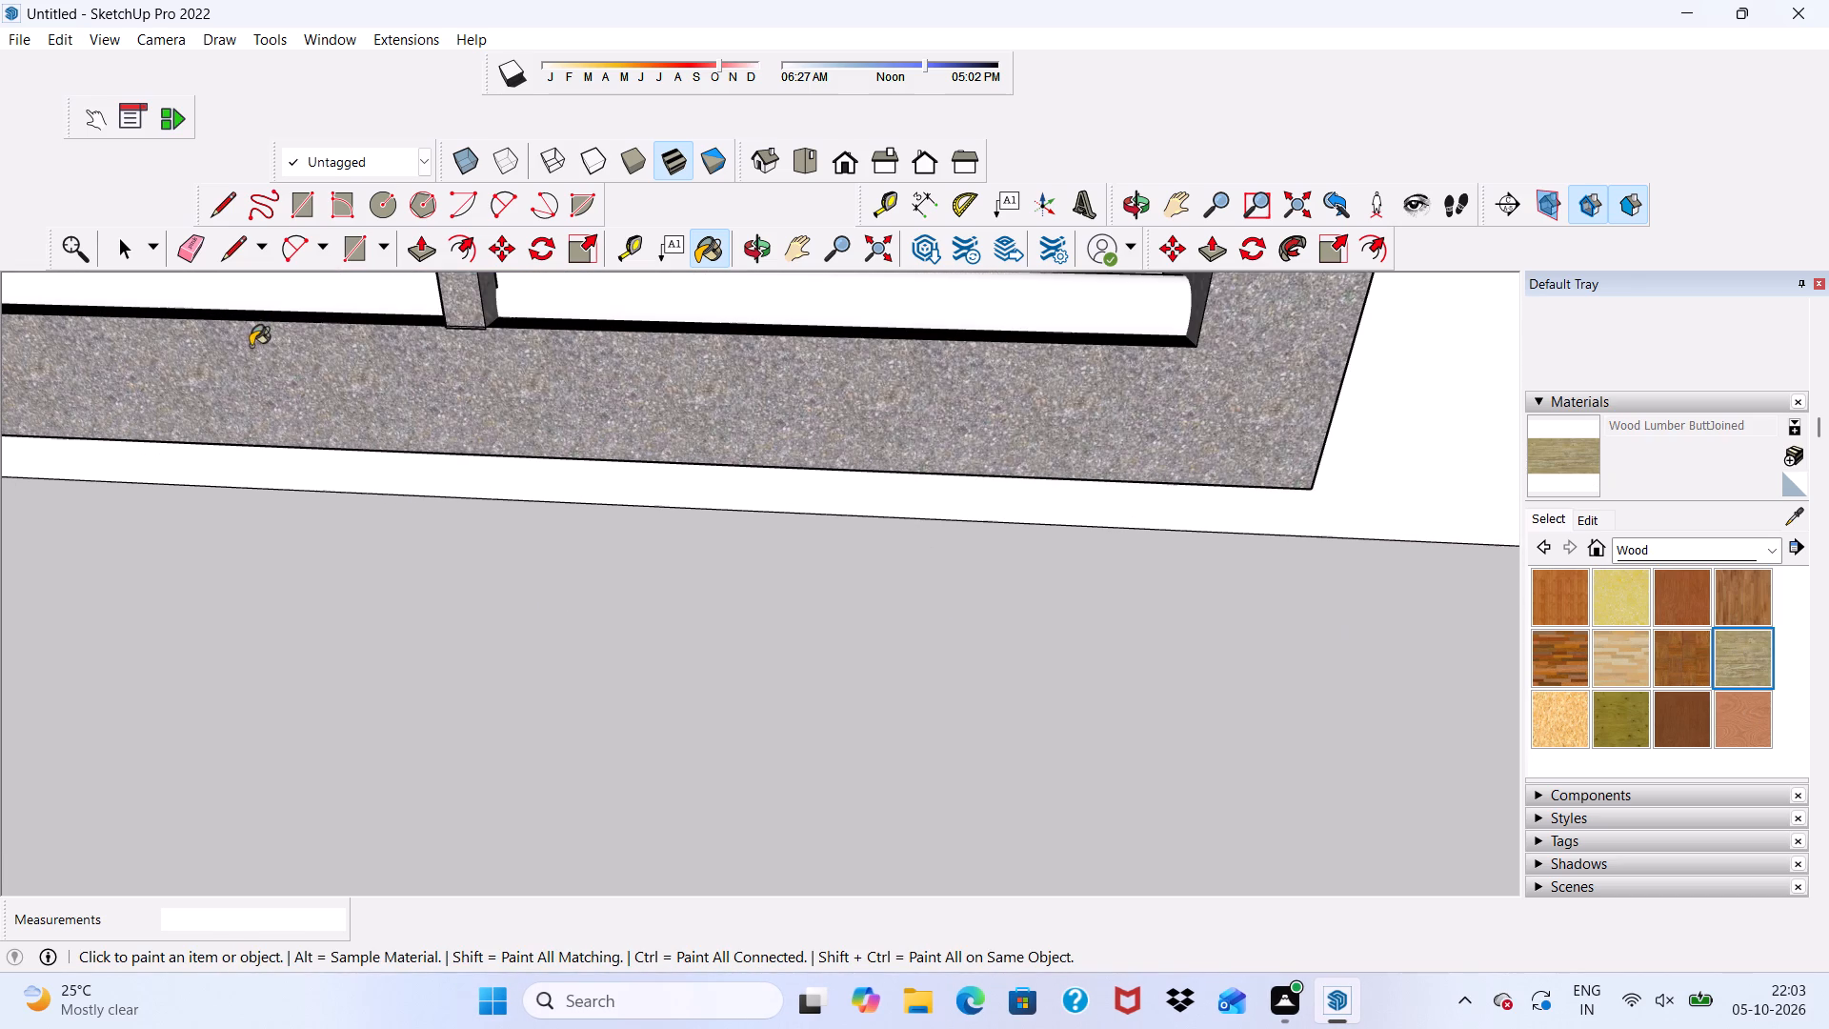
left_click(284, 293)
scroll(284, 293, "down", 16)
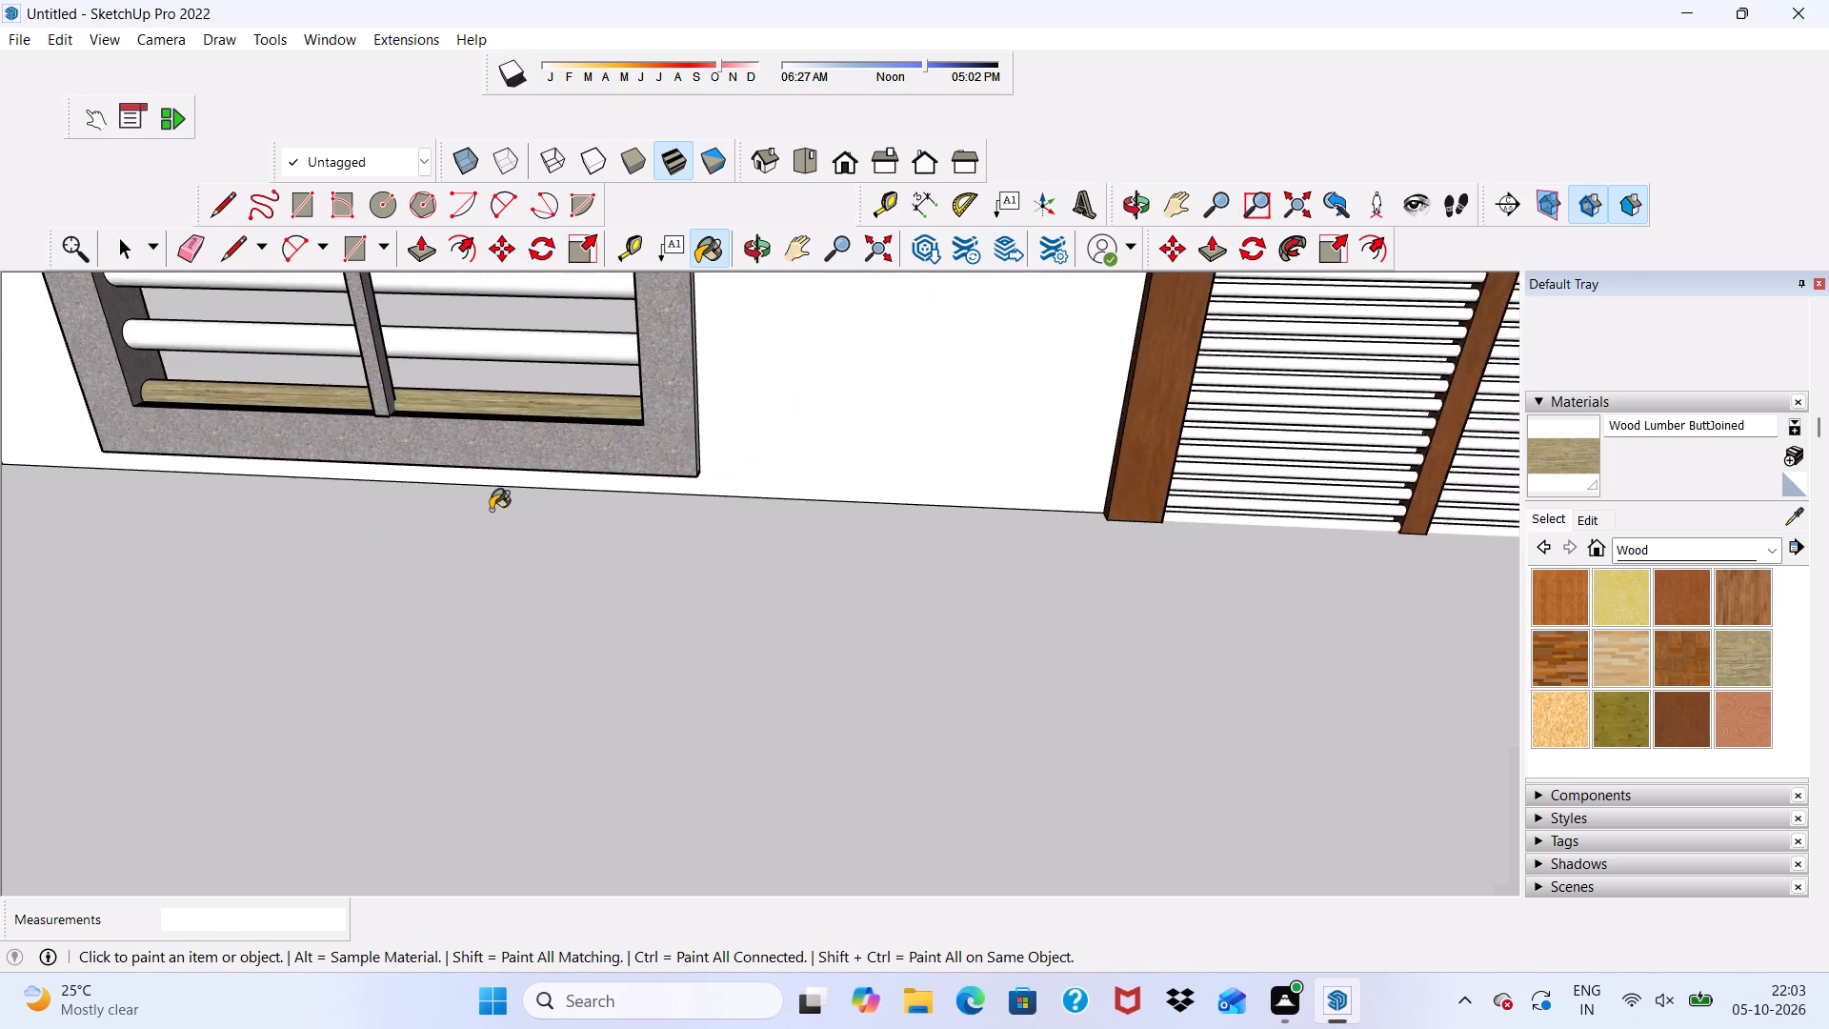
scroll(491, 510, "down", 3)
scroll(319, 413, "up", 10)
left_click(317, 409)
left_click(328, 338)
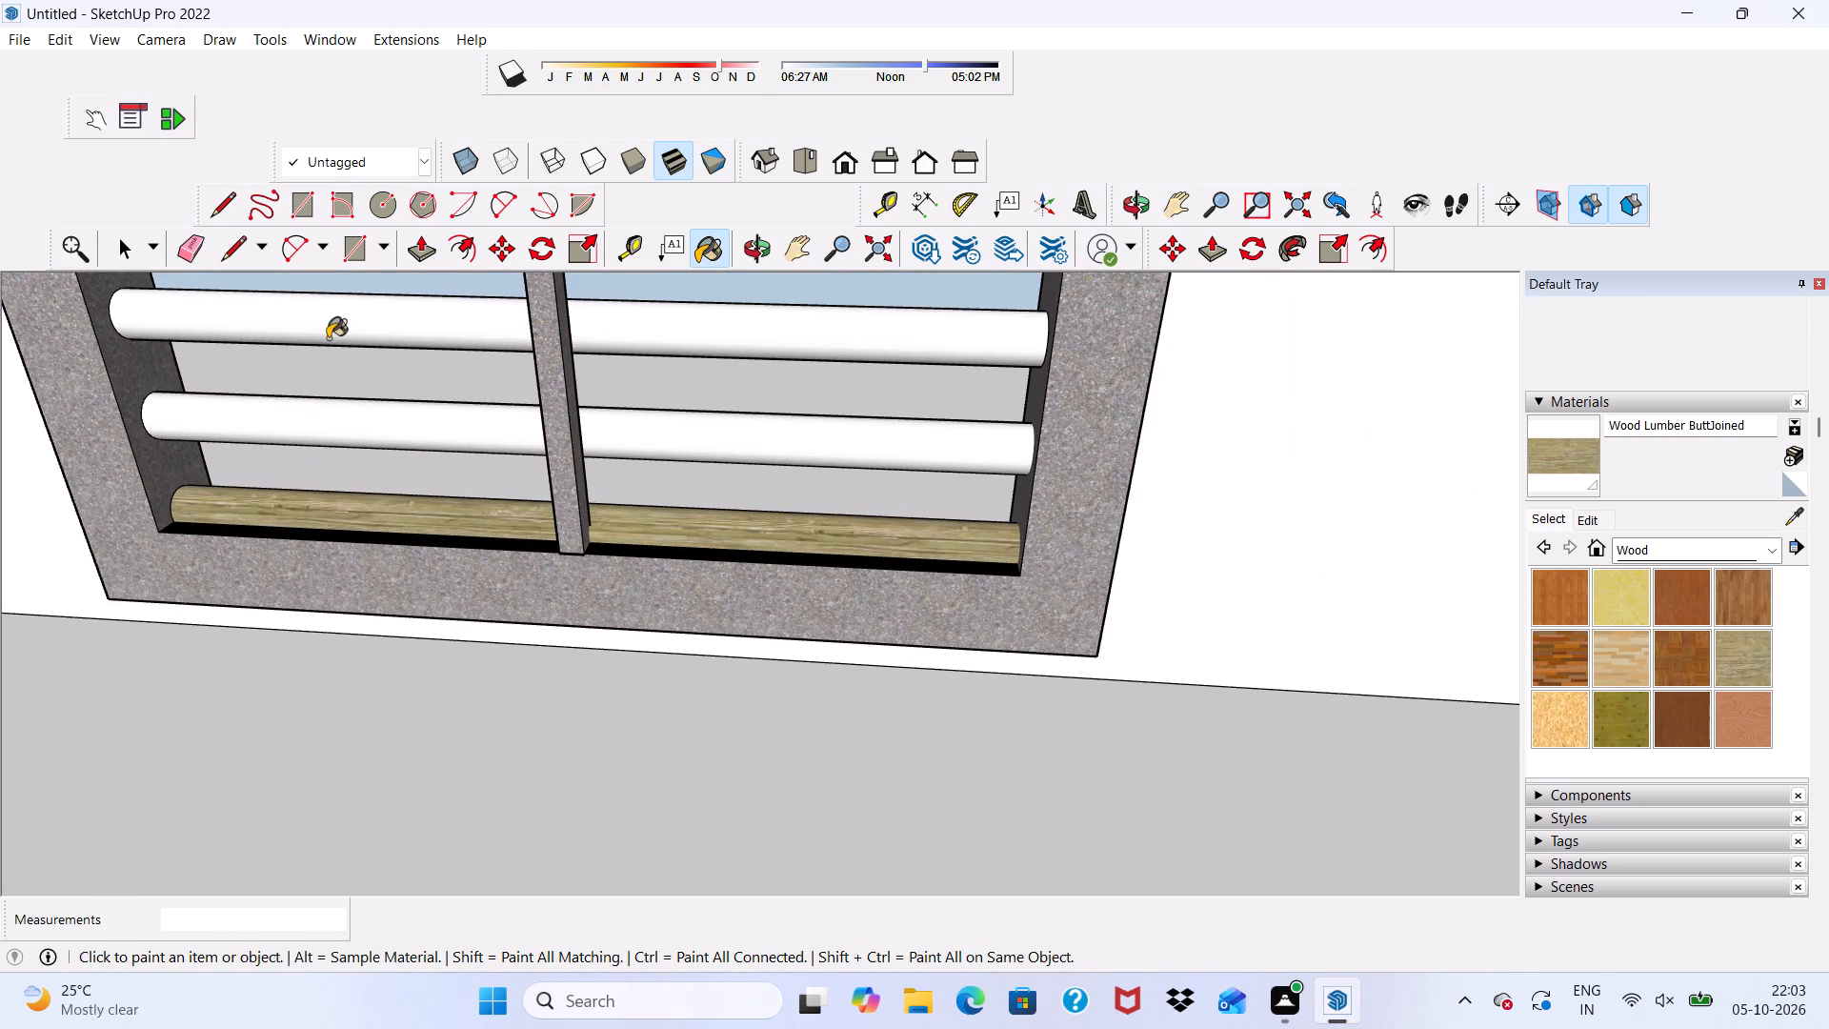
Paint the upper four slats of the upper-floor window with Wood Lumber ButtJoined.
scroll(328, 336, "down", 12)
scroll(391, 542, "up", 1)
scroll(383, 493, "down", 6)
scroll(332, 340, "up", 8)
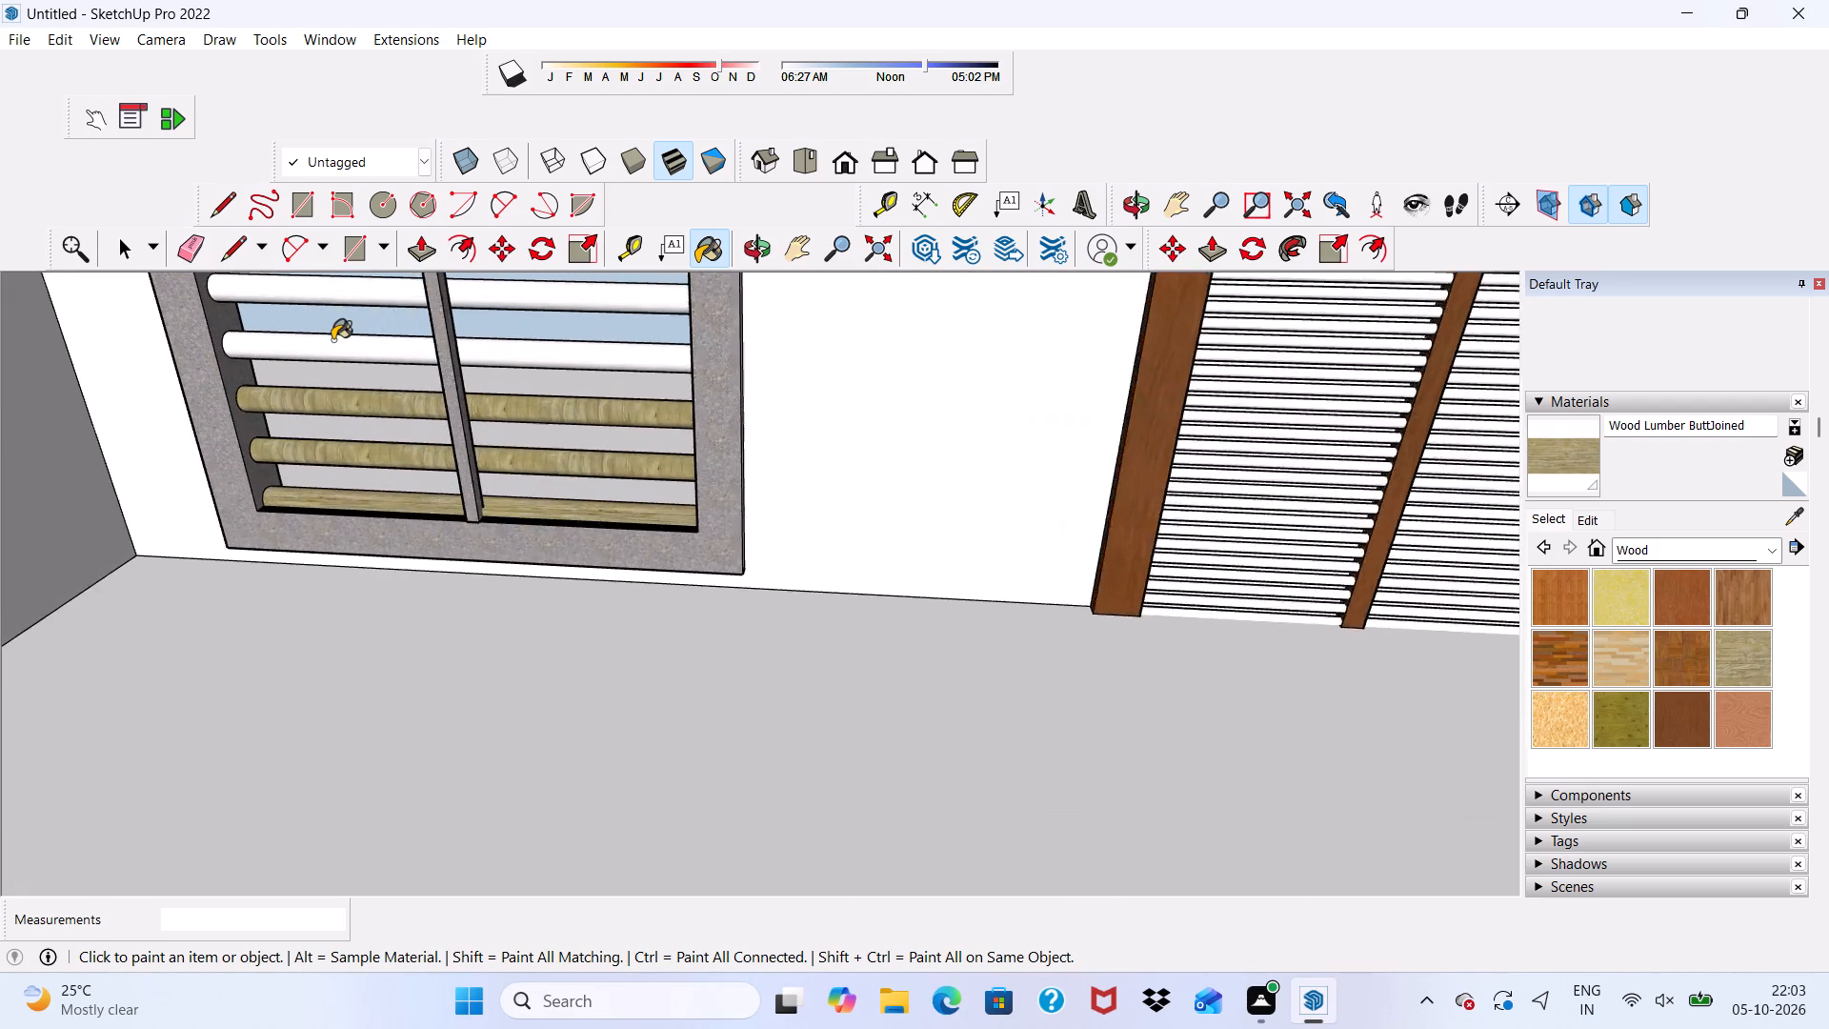
scroll(332, 340, "up", 1)
left_click(332, 341)
left_click(354, 289)
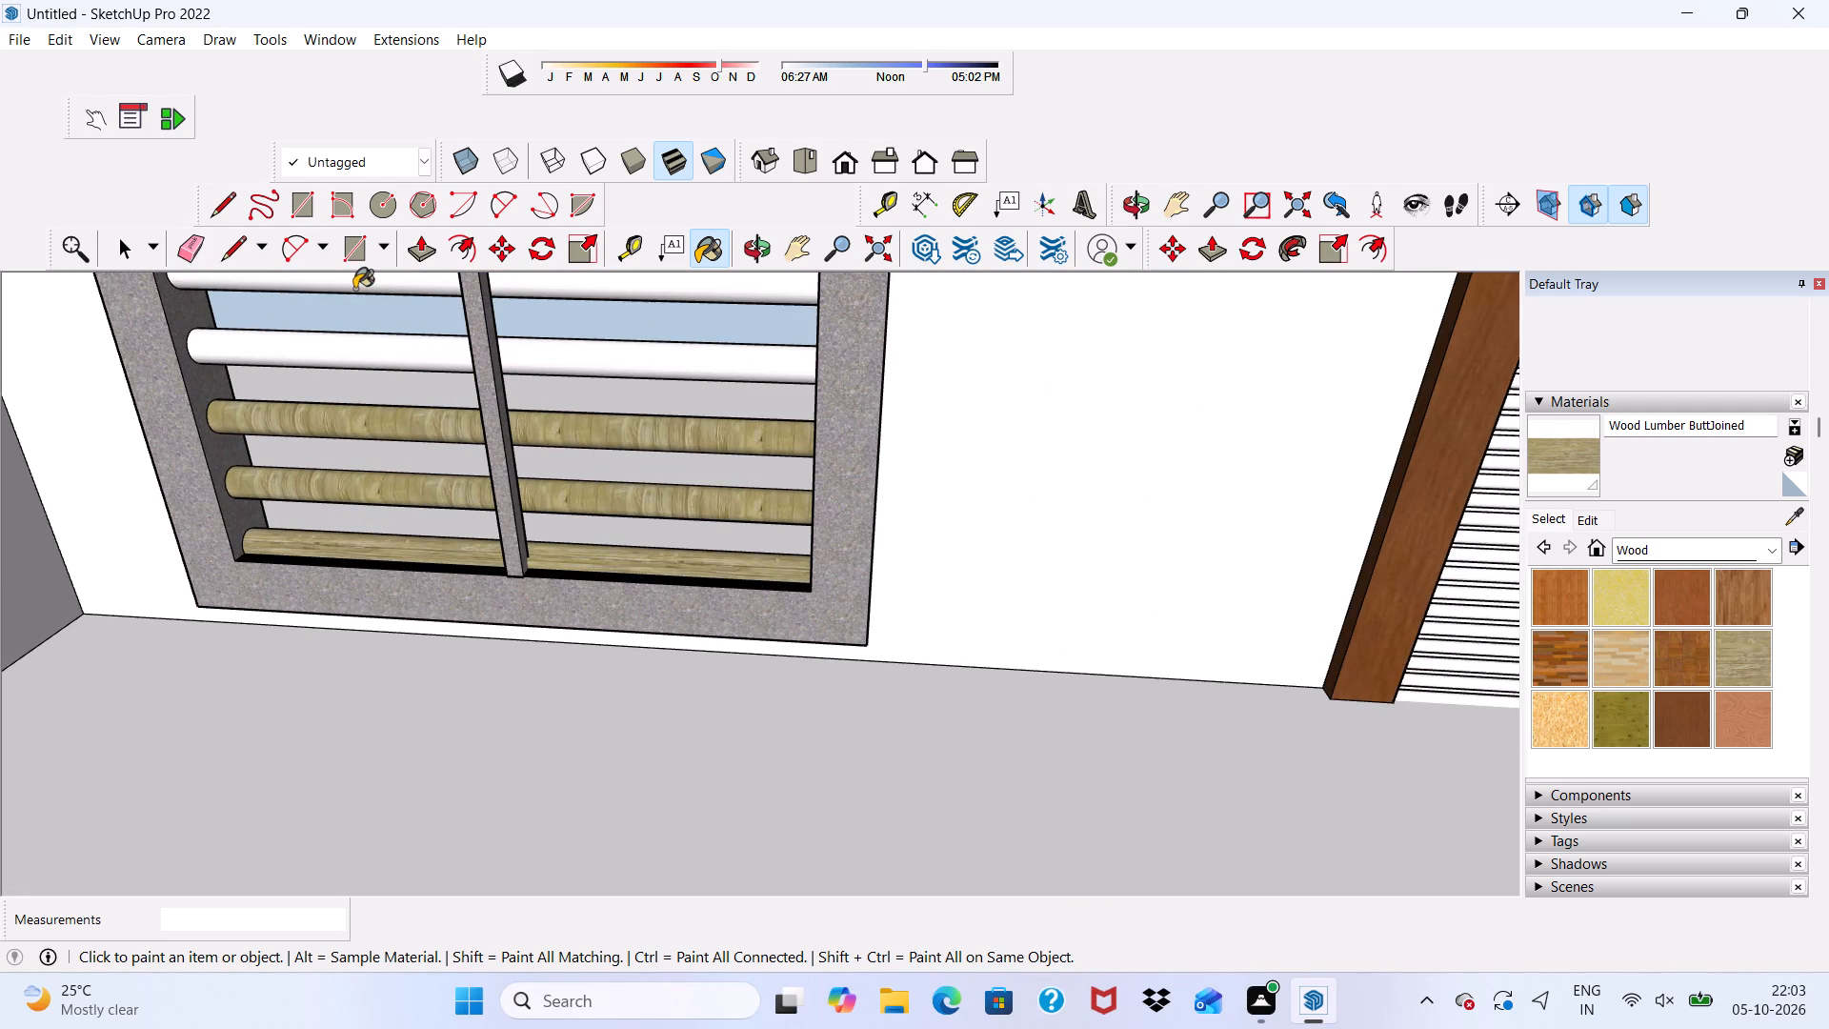
scroll(354, 289, "up", 1)
scroll(354, 289, "down", 1)
scroll(354, 289, "up", 1)
scroll(354, 289, "down", 15)
scroll(410, 480, "up", 2)
scroll(355, 341, "up", 6)
scroll(355, 339, "down", 3)
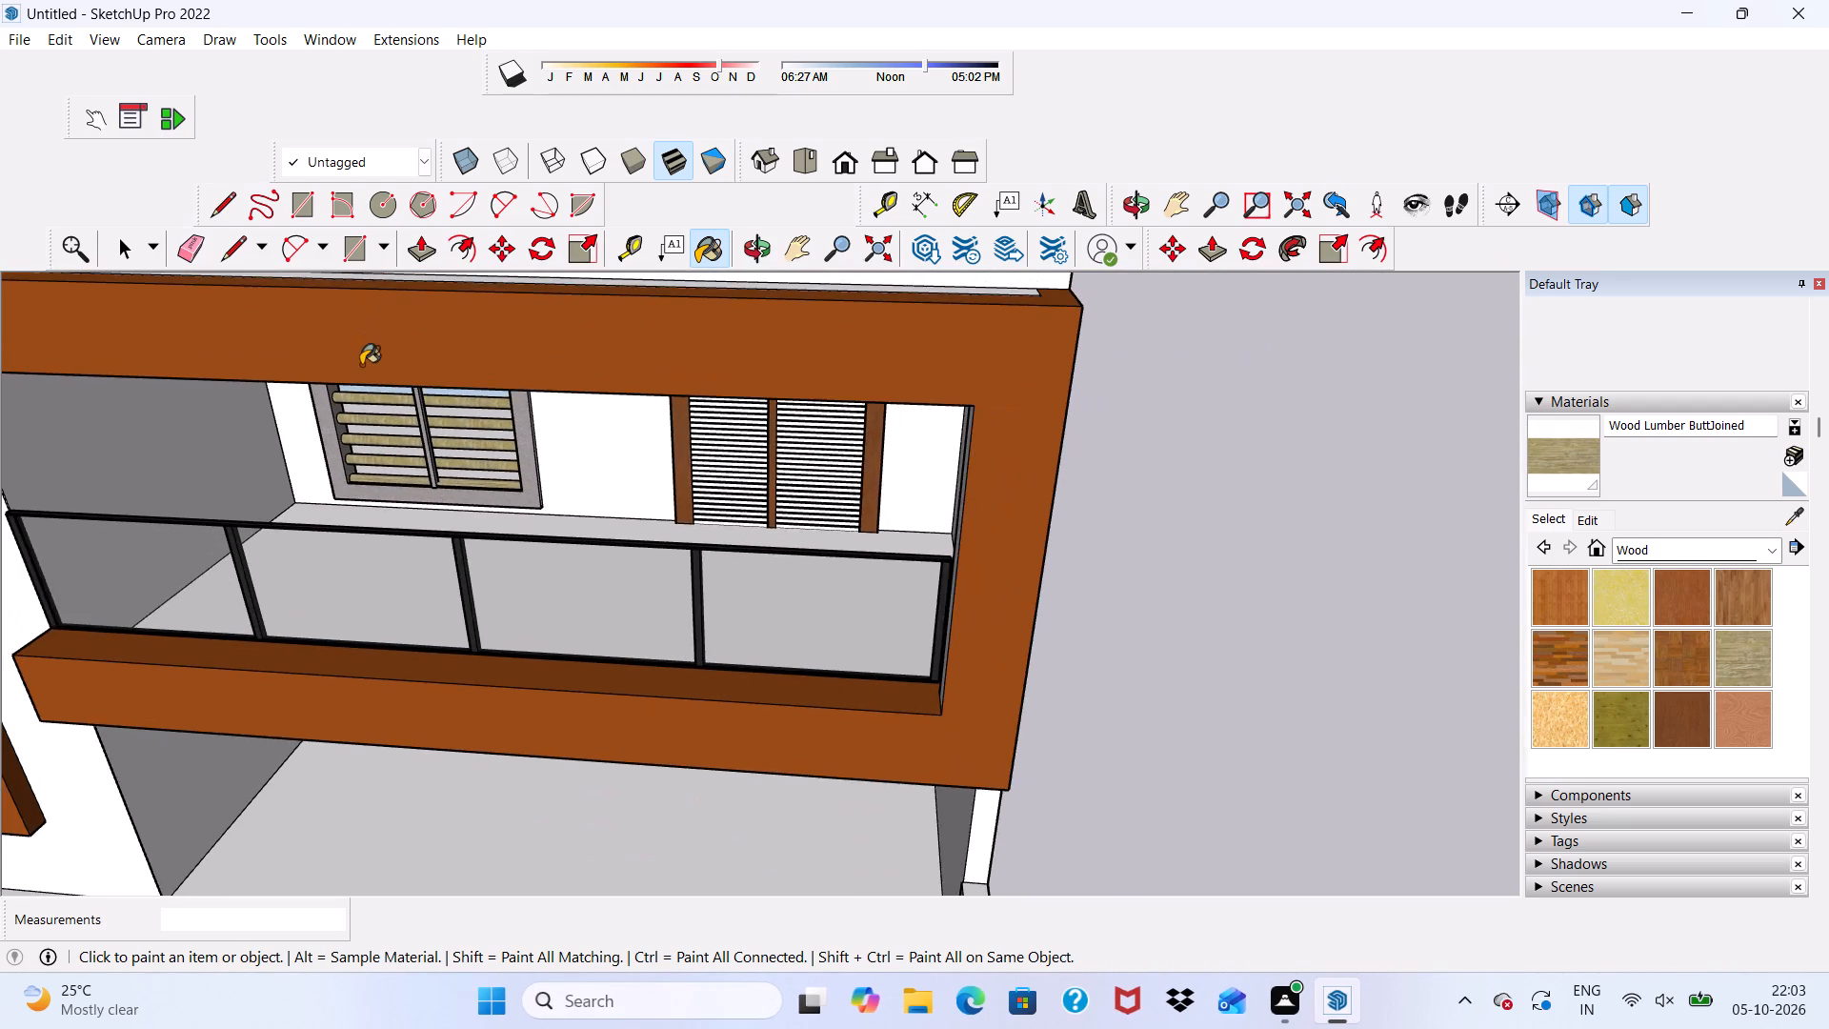
middle_click_drag(361, 365, 351, 270)
scroll(365, 319, "up", 11)
left_click(388, 391)
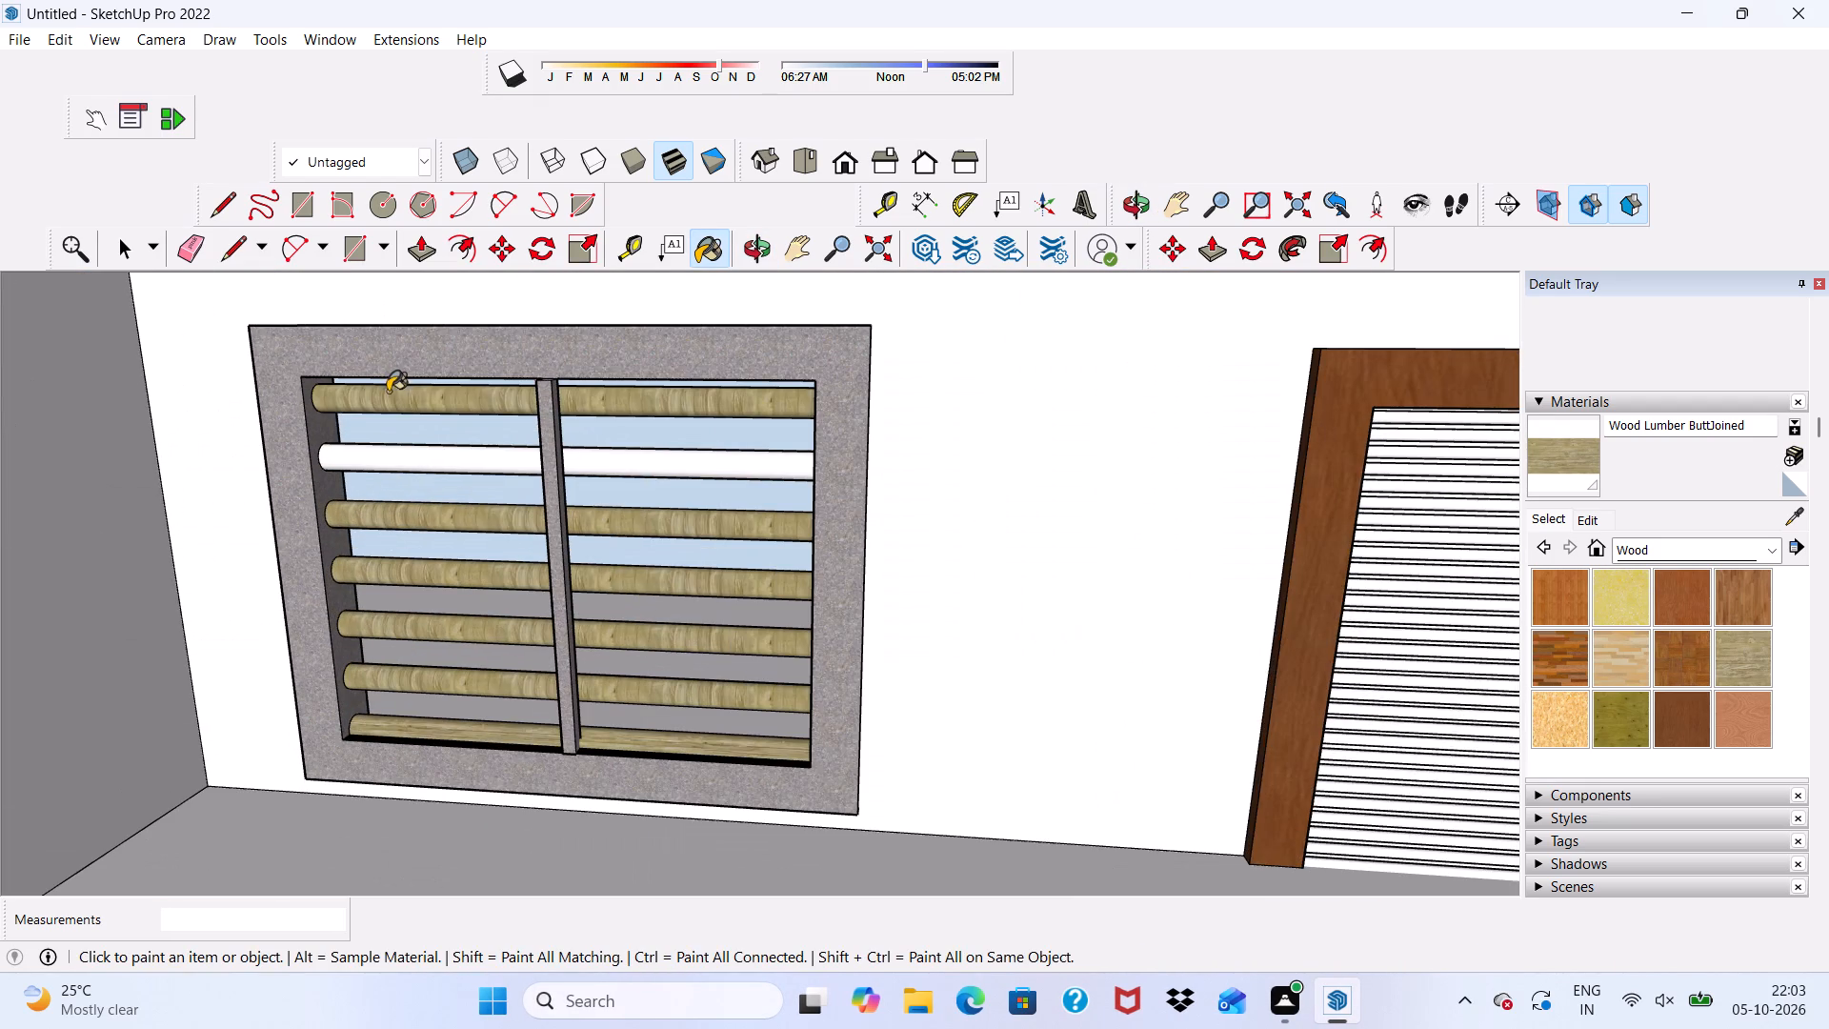
left_click(392, 460)
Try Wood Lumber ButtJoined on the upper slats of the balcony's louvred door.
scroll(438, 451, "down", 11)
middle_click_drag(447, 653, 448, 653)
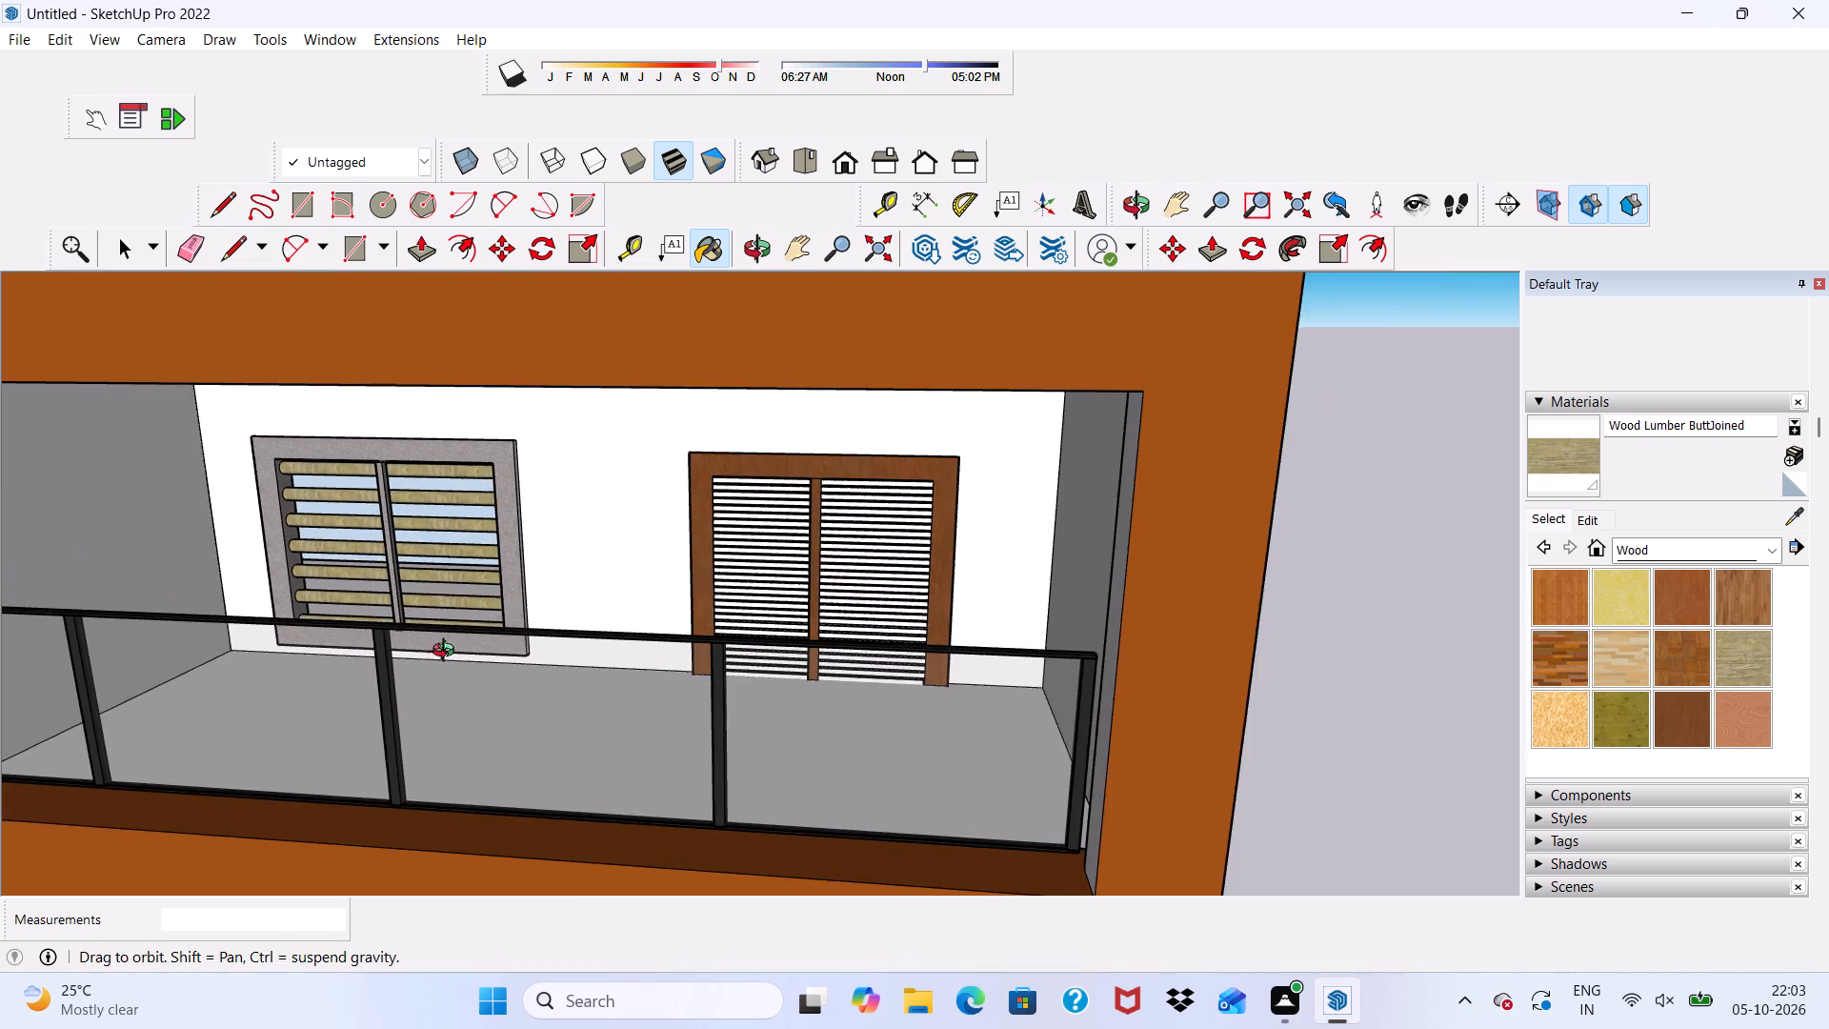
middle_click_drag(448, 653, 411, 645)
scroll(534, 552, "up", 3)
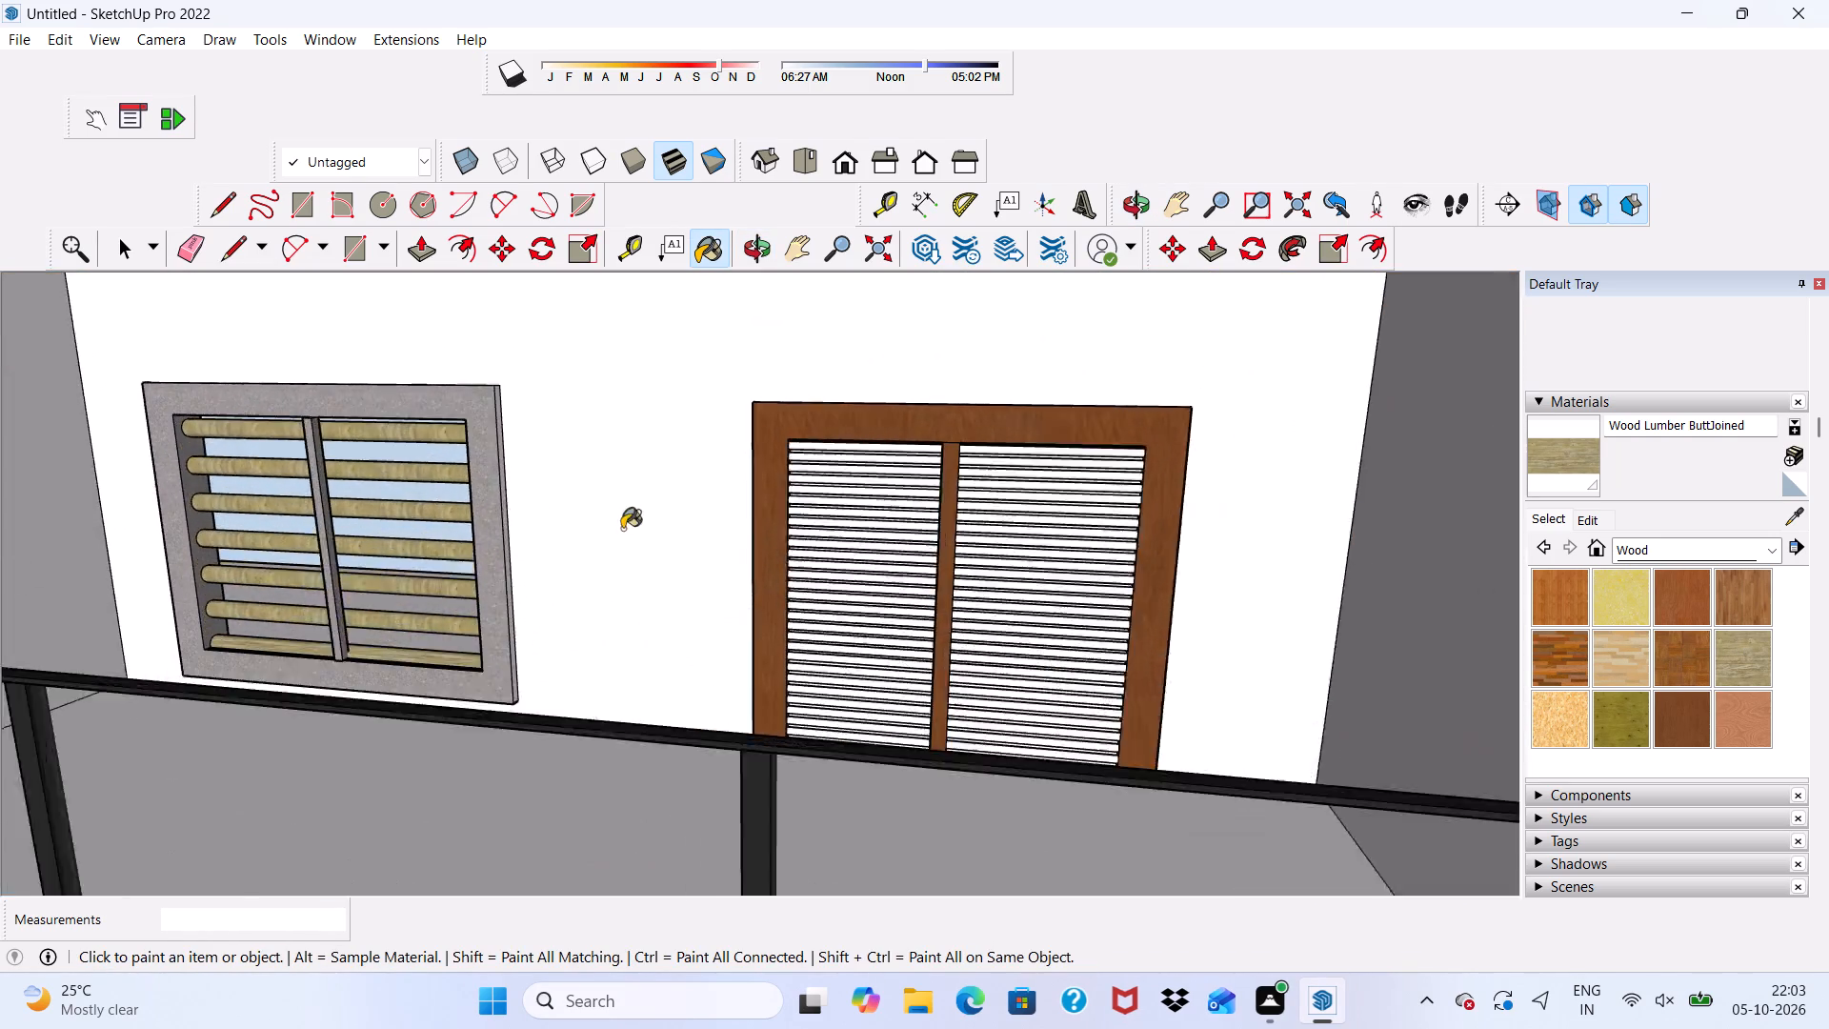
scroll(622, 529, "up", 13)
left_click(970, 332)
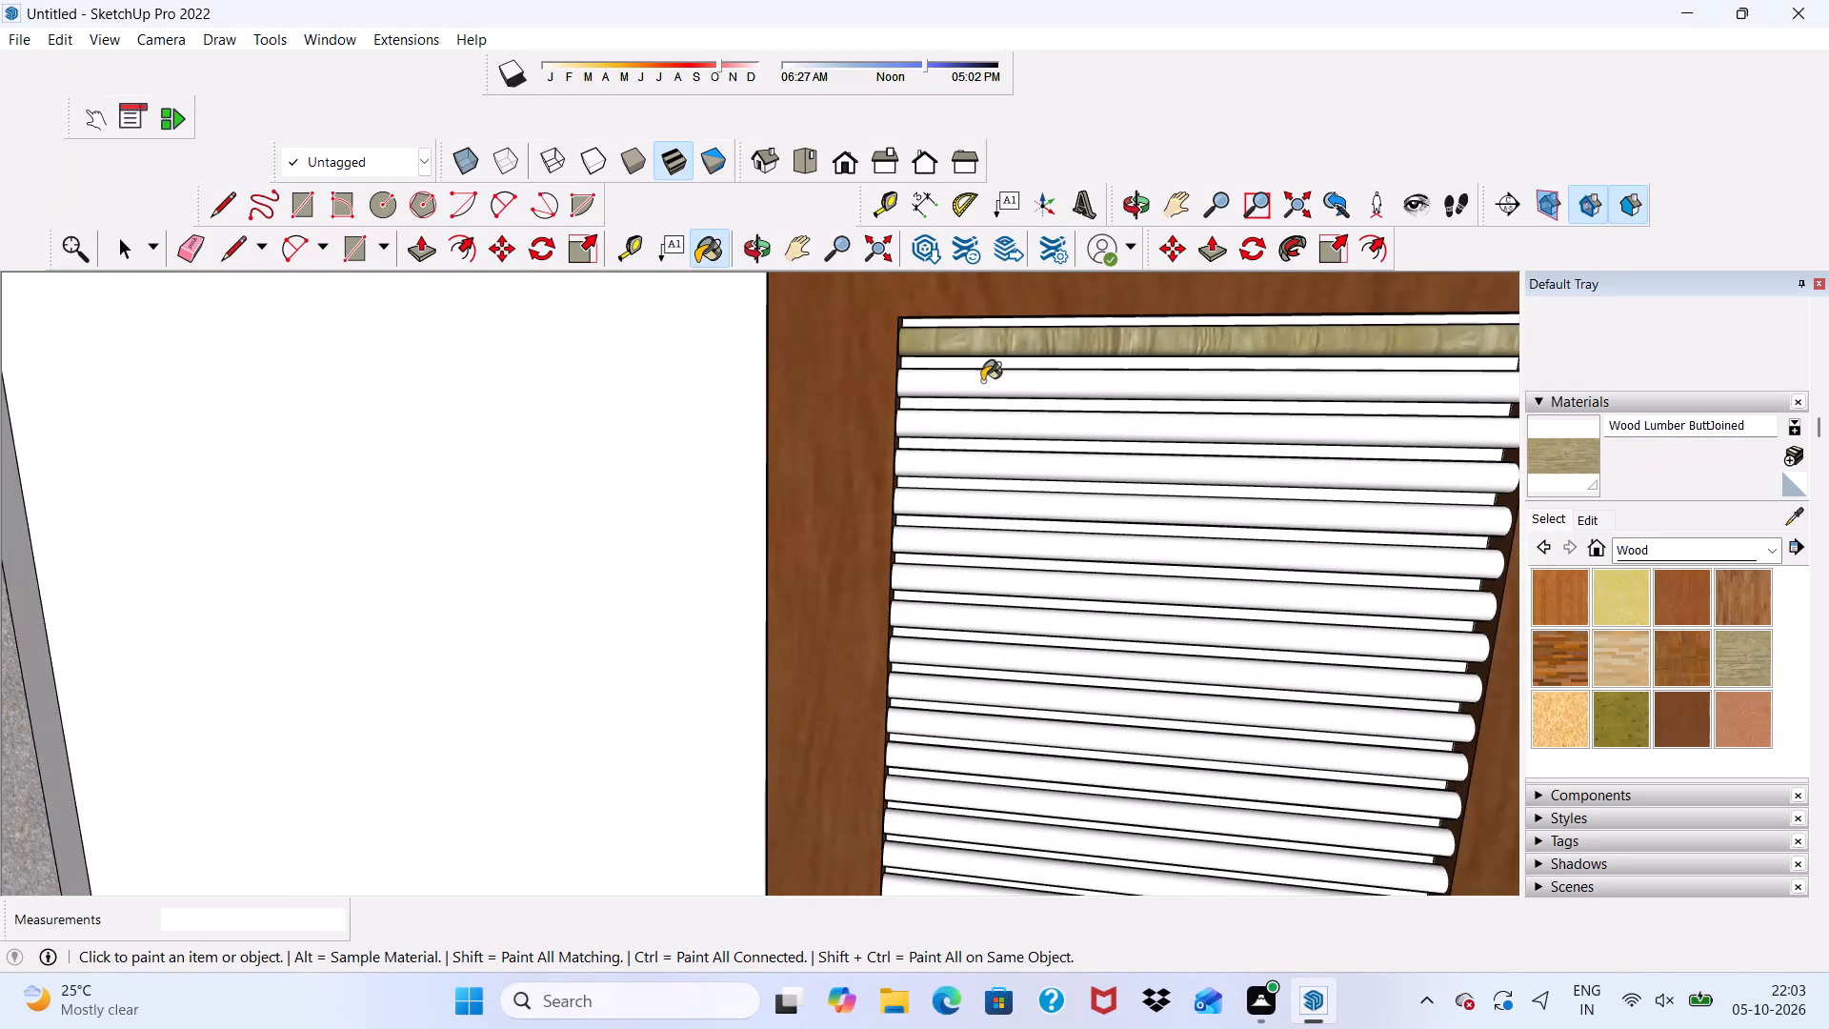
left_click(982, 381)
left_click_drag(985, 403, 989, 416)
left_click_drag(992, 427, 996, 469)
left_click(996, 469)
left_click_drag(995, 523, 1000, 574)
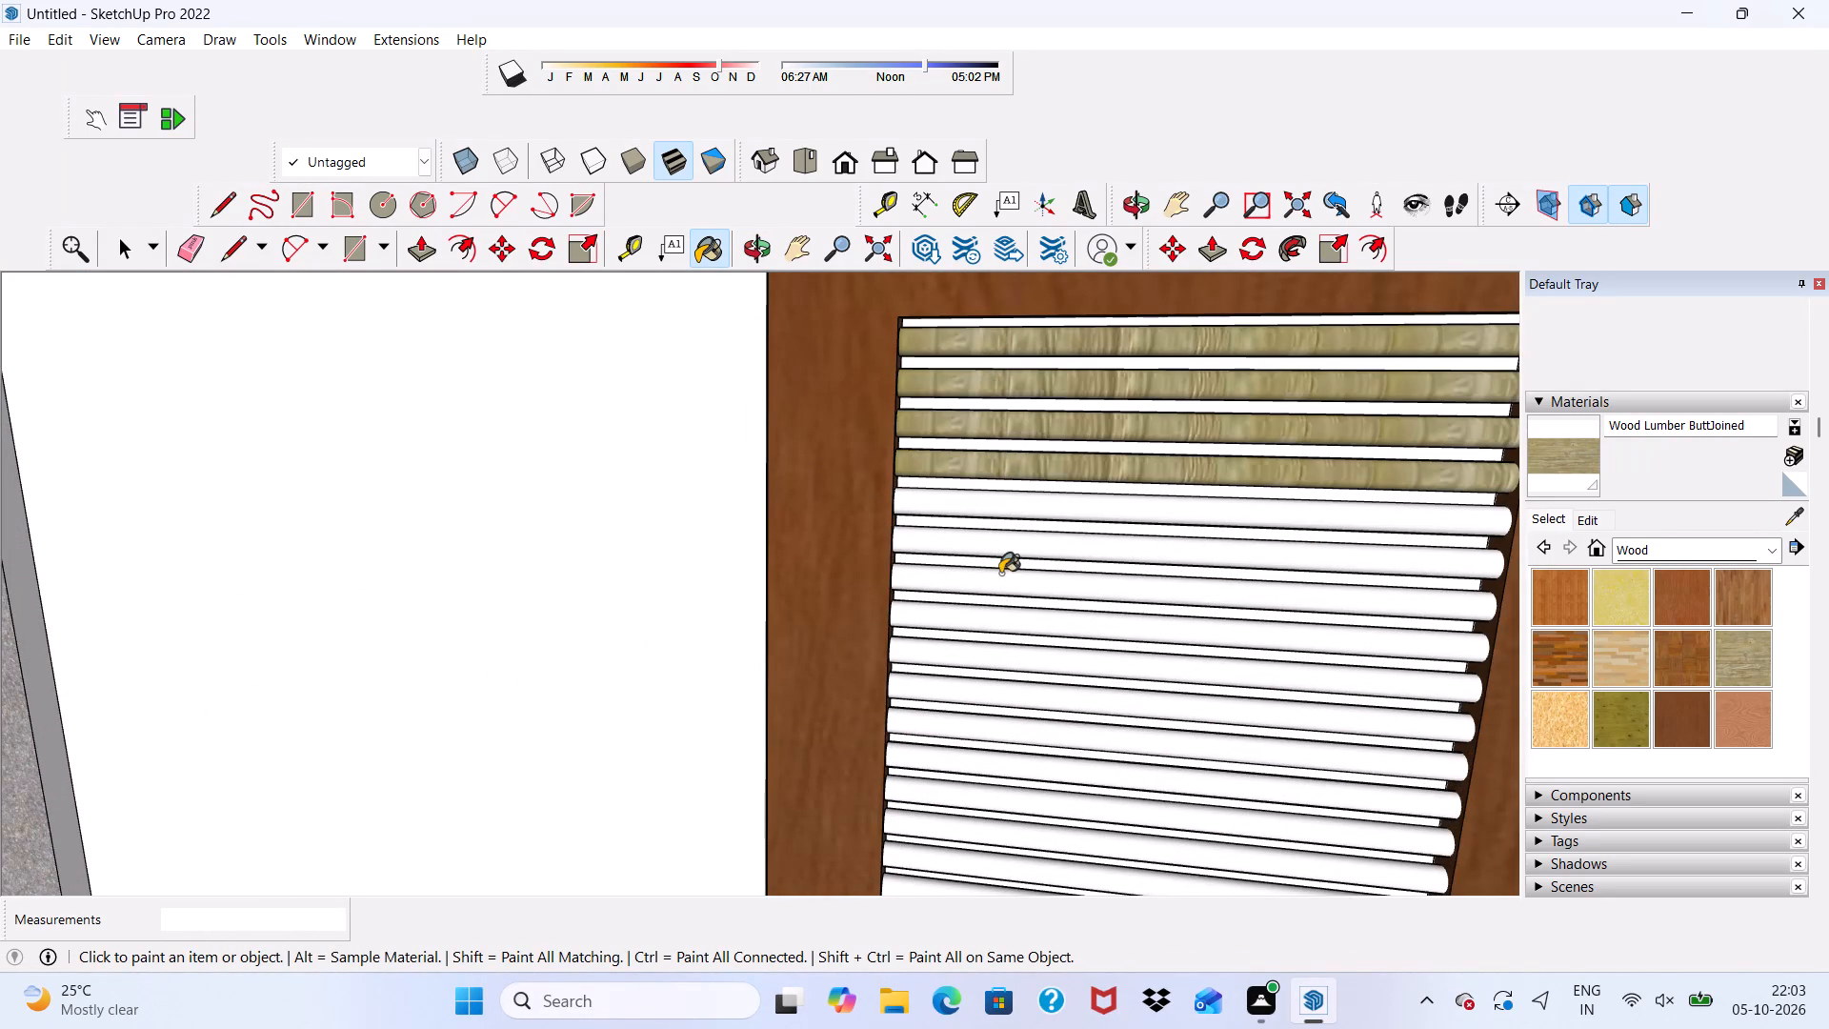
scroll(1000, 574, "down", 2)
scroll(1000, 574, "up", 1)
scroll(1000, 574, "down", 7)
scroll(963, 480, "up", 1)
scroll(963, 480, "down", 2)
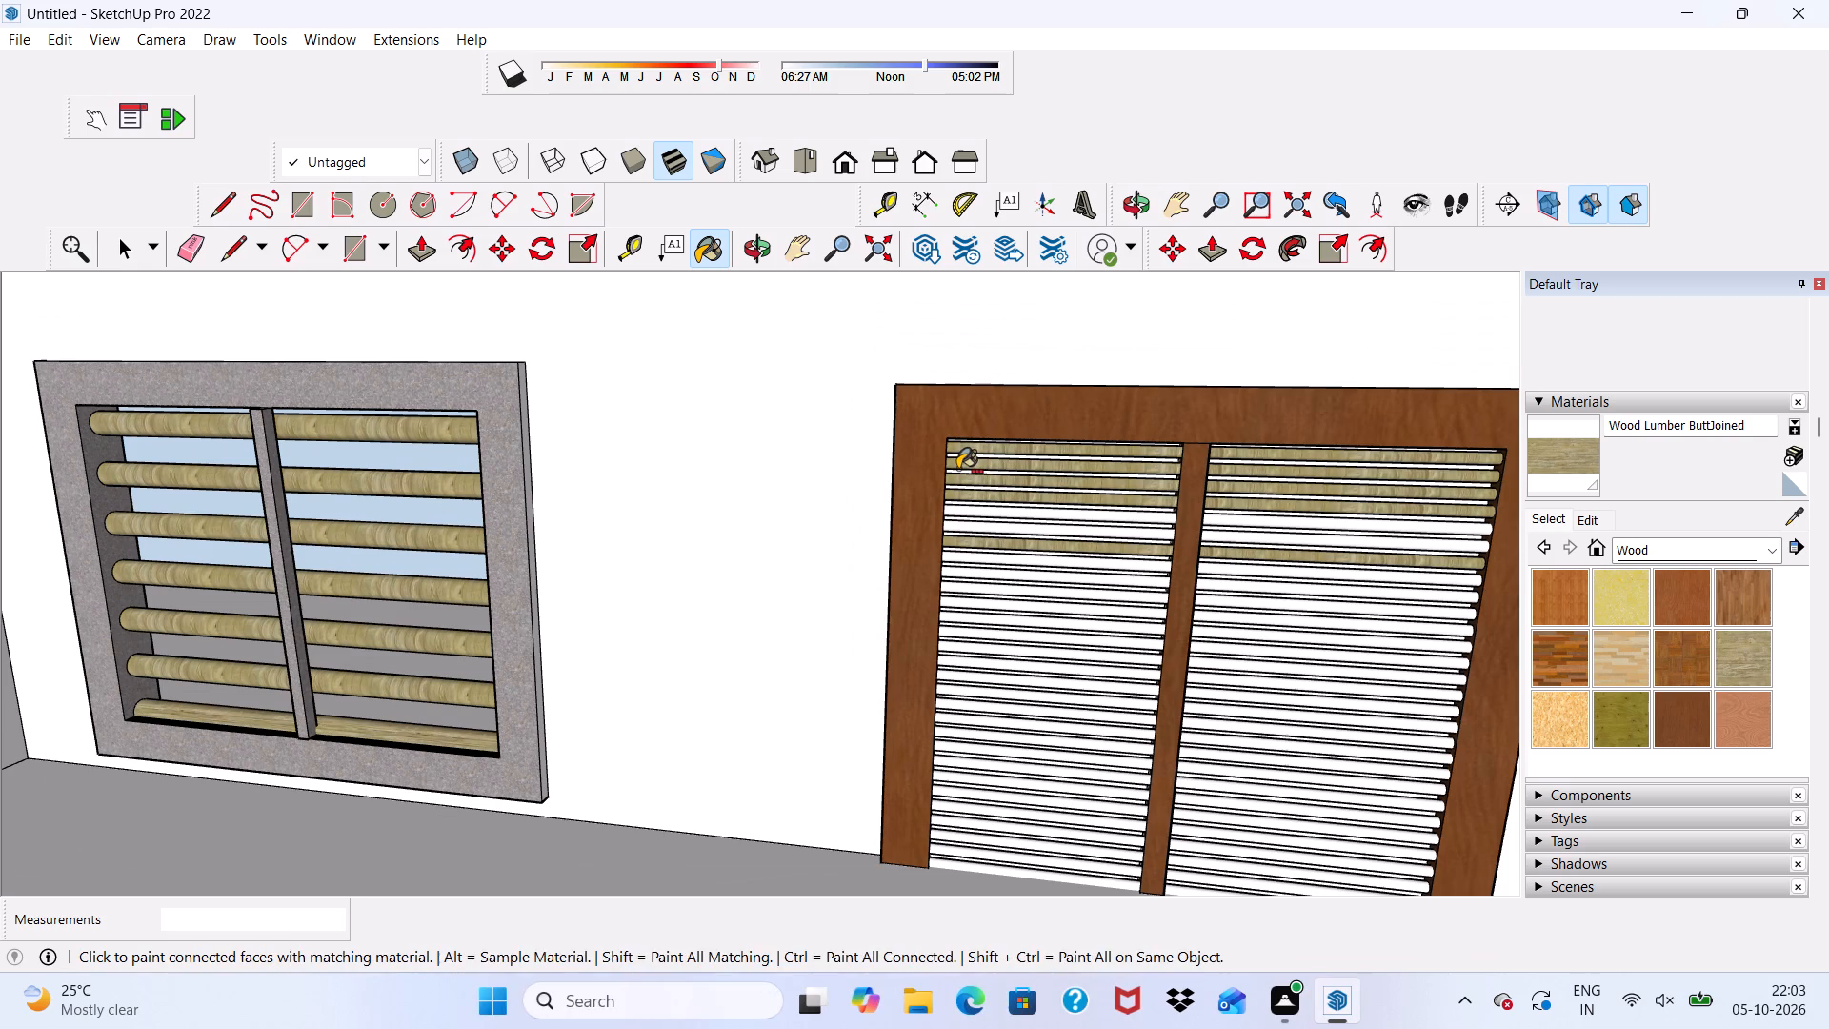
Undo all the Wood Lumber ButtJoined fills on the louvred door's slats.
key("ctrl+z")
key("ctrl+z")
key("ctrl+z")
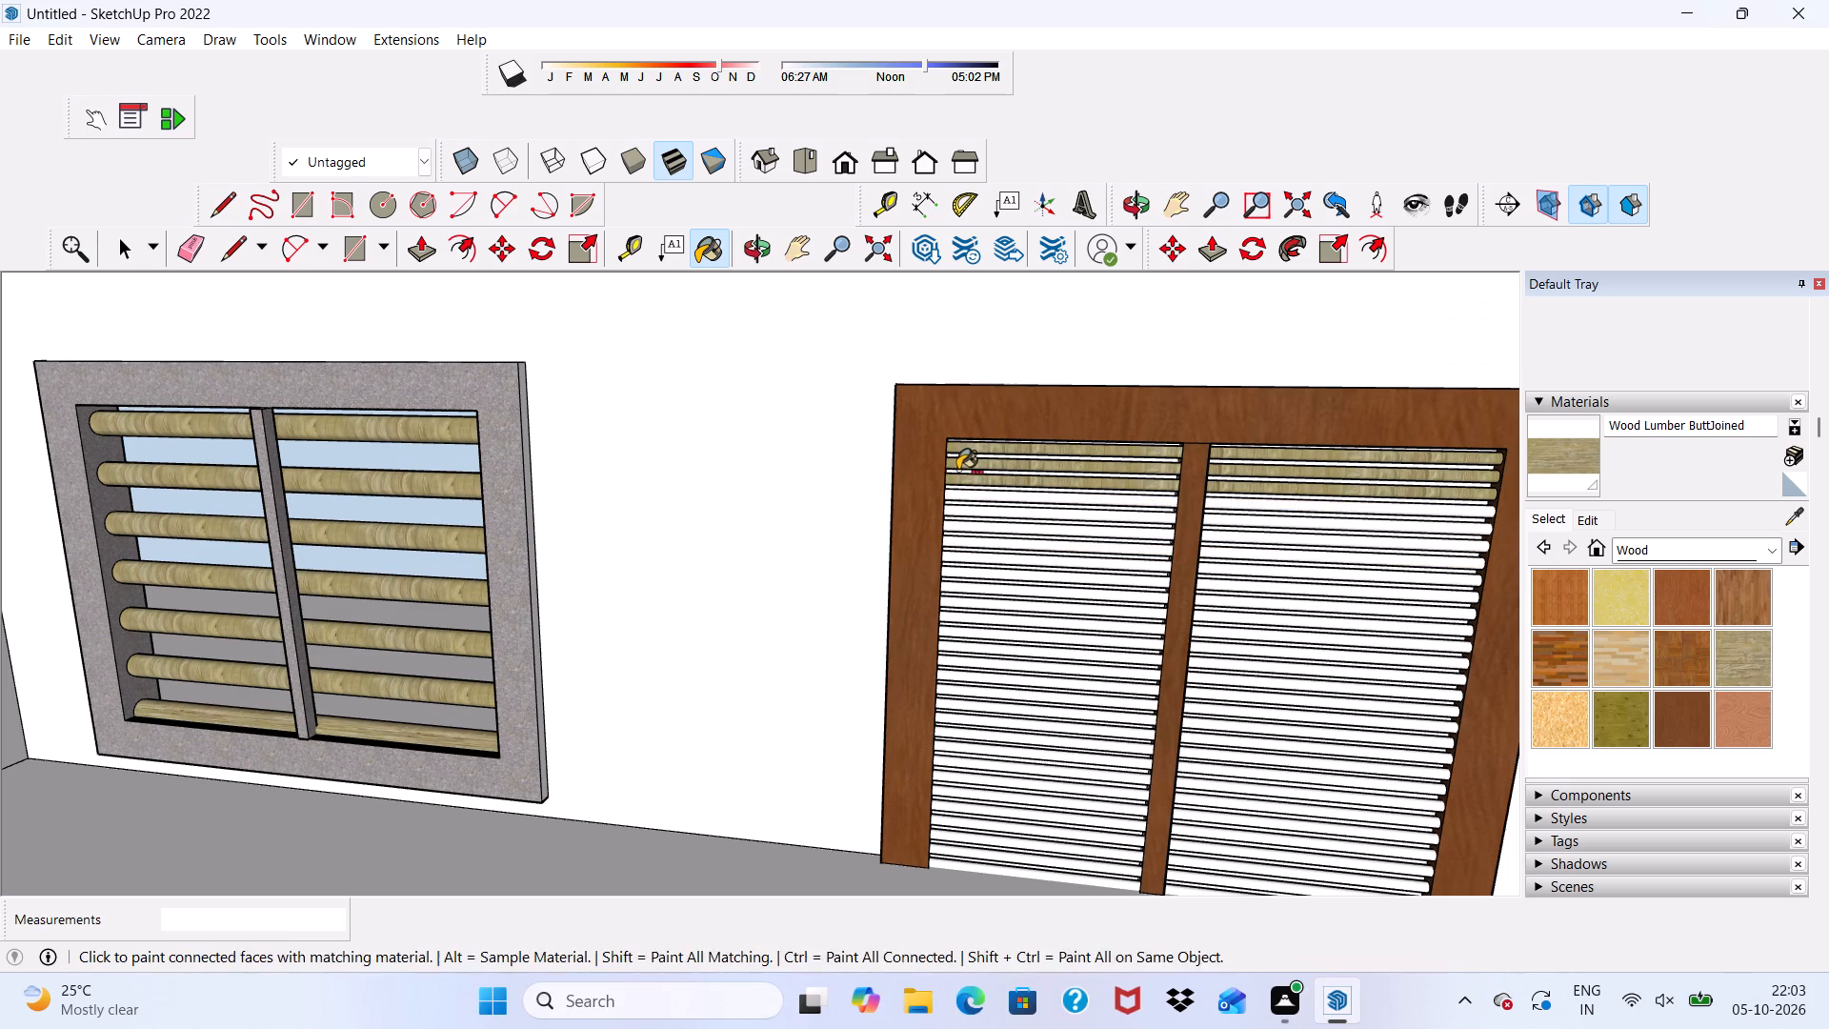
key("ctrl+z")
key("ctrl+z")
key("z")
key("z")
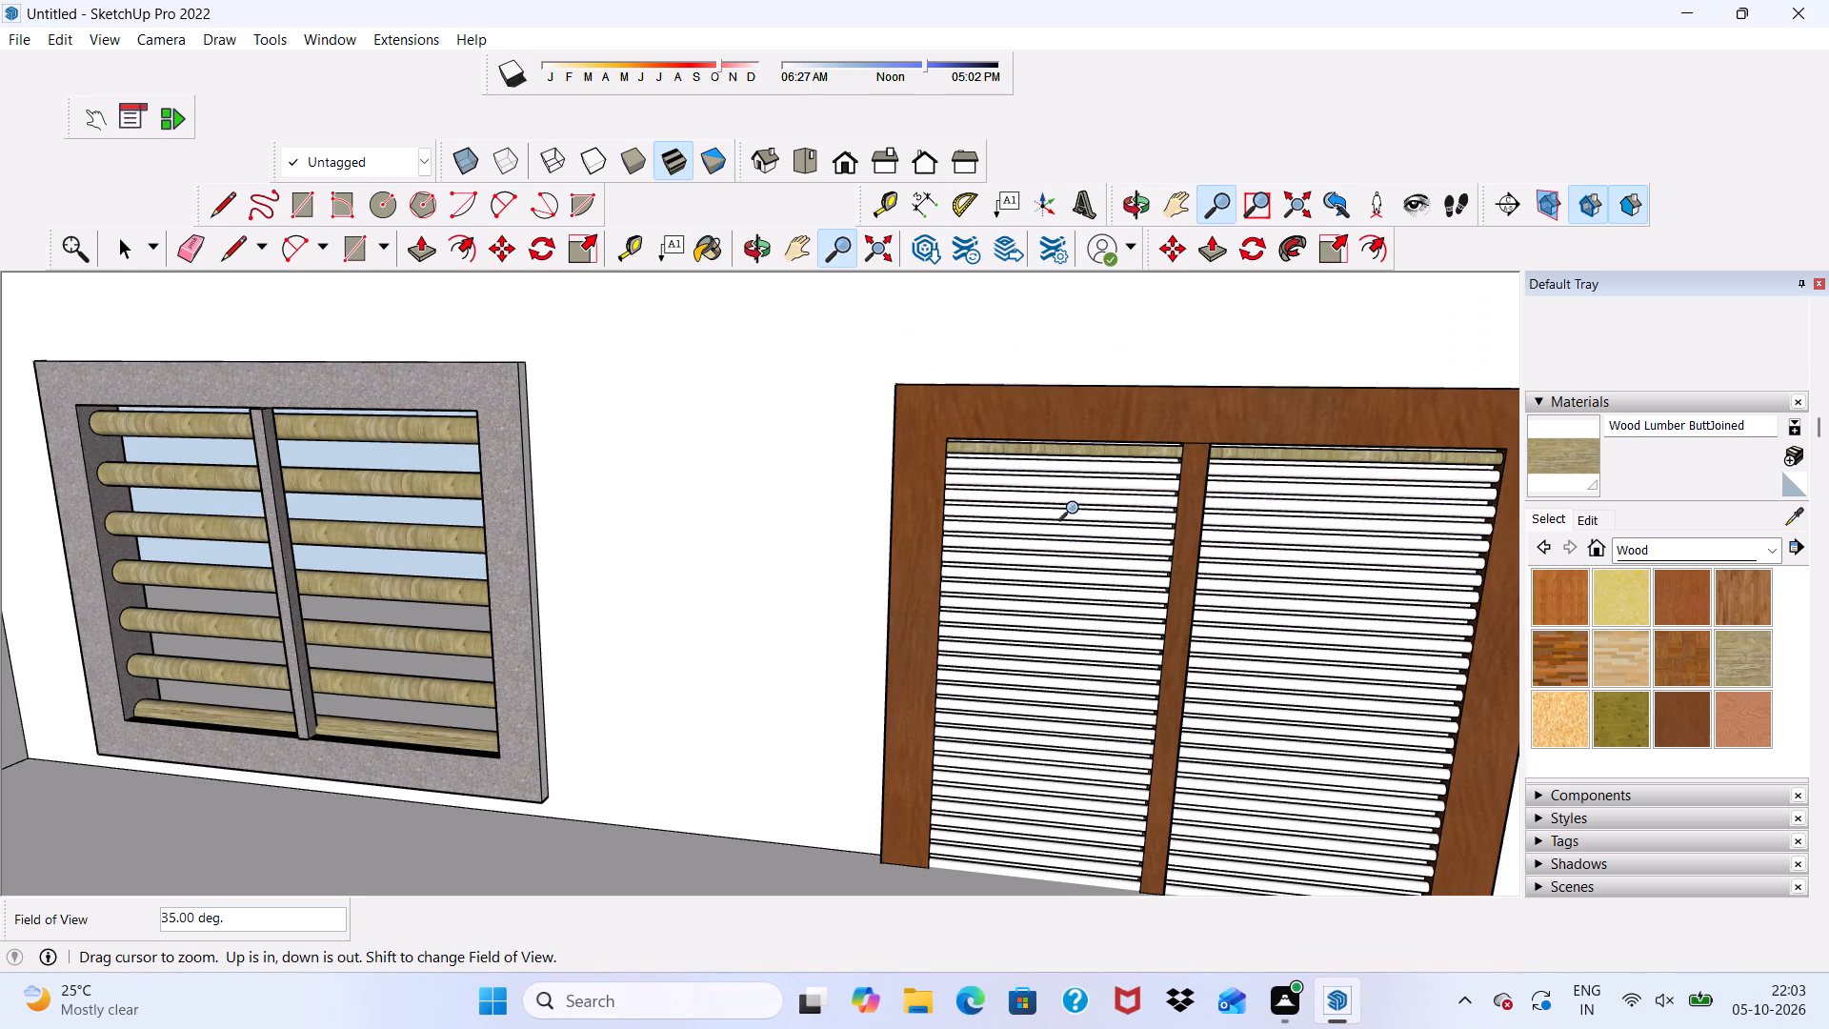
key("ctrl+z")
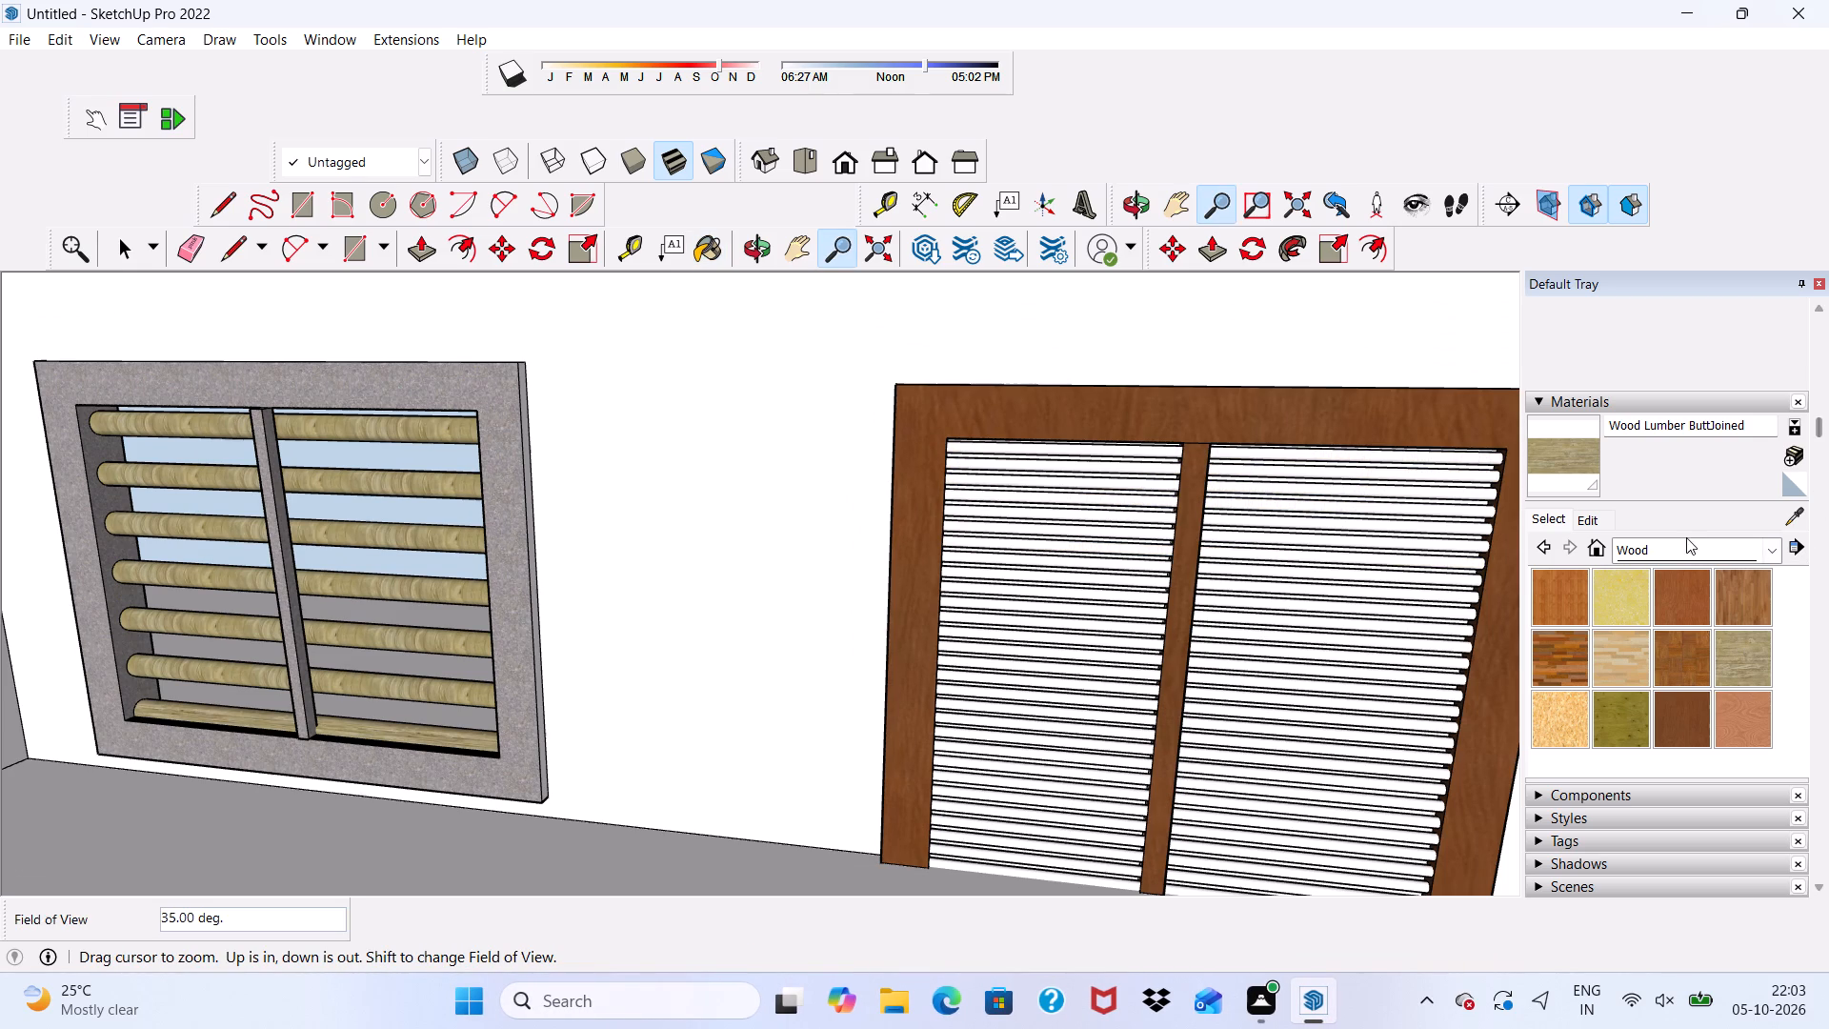
Choose the Terrazzo Tile Light material from the Synthetic Surfaces collection.
left_click(1771, 549)
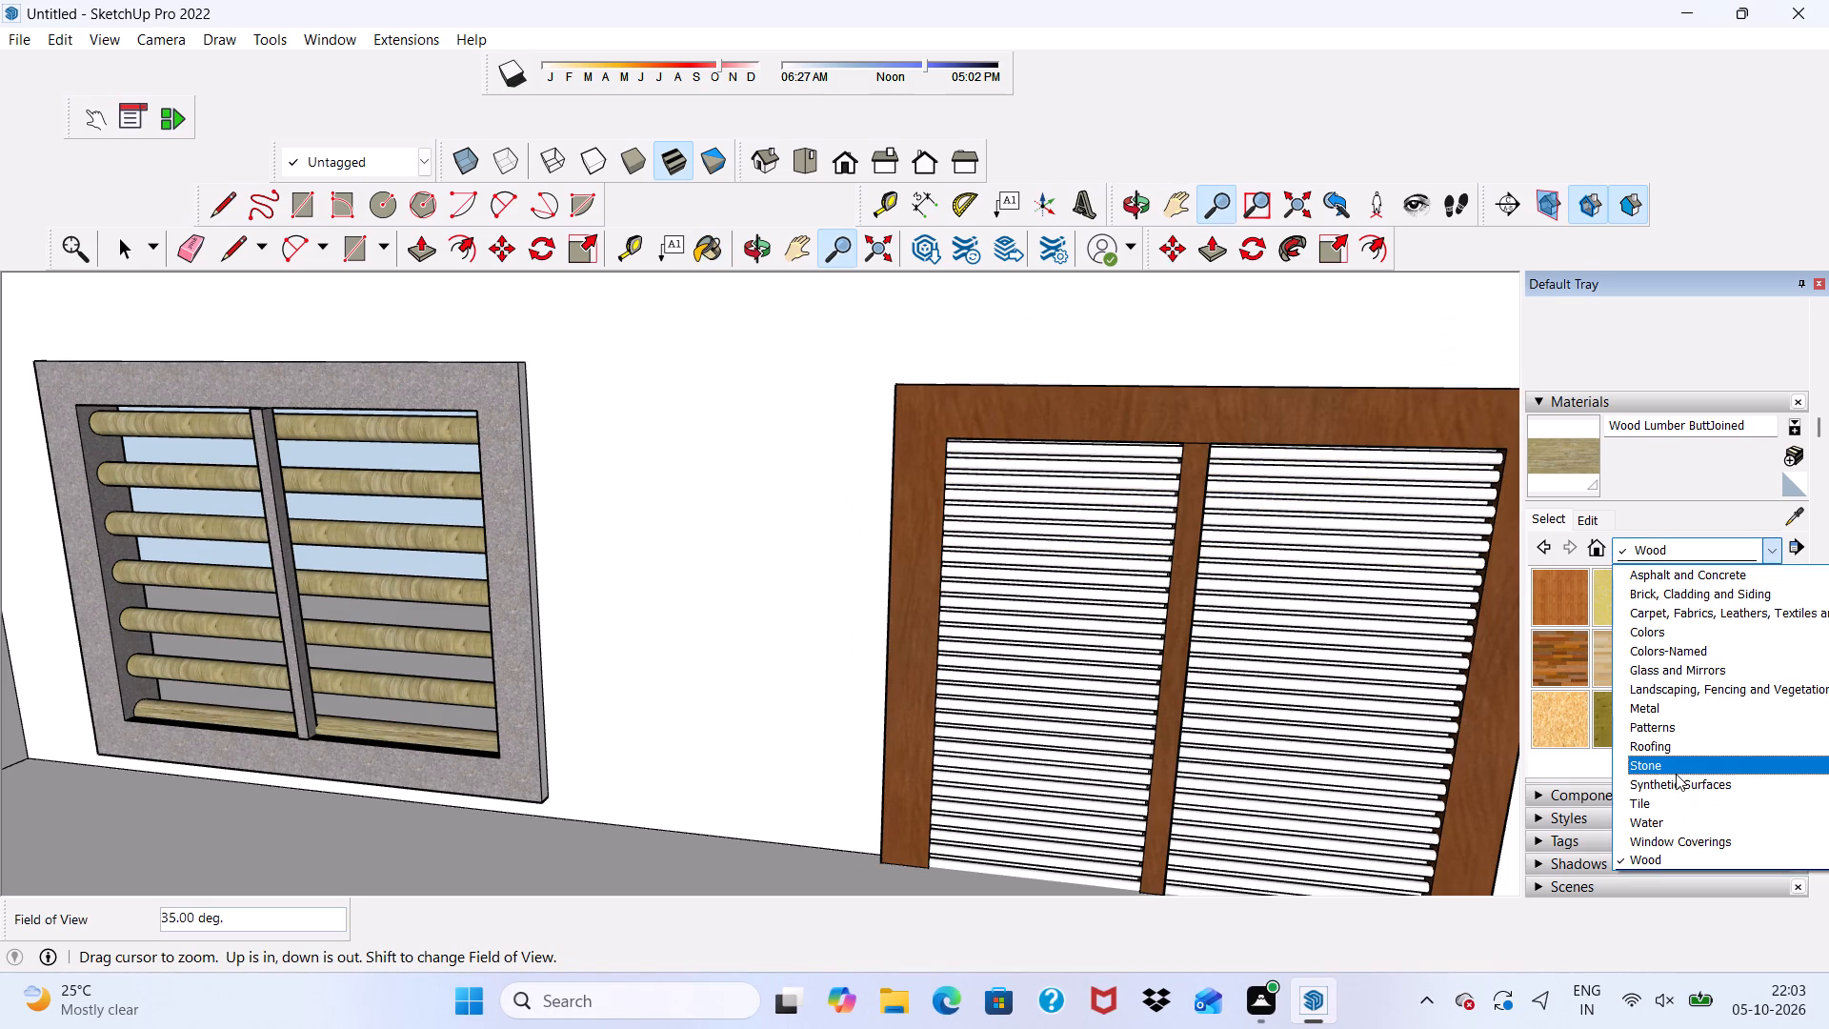
left_click(1678, 781)
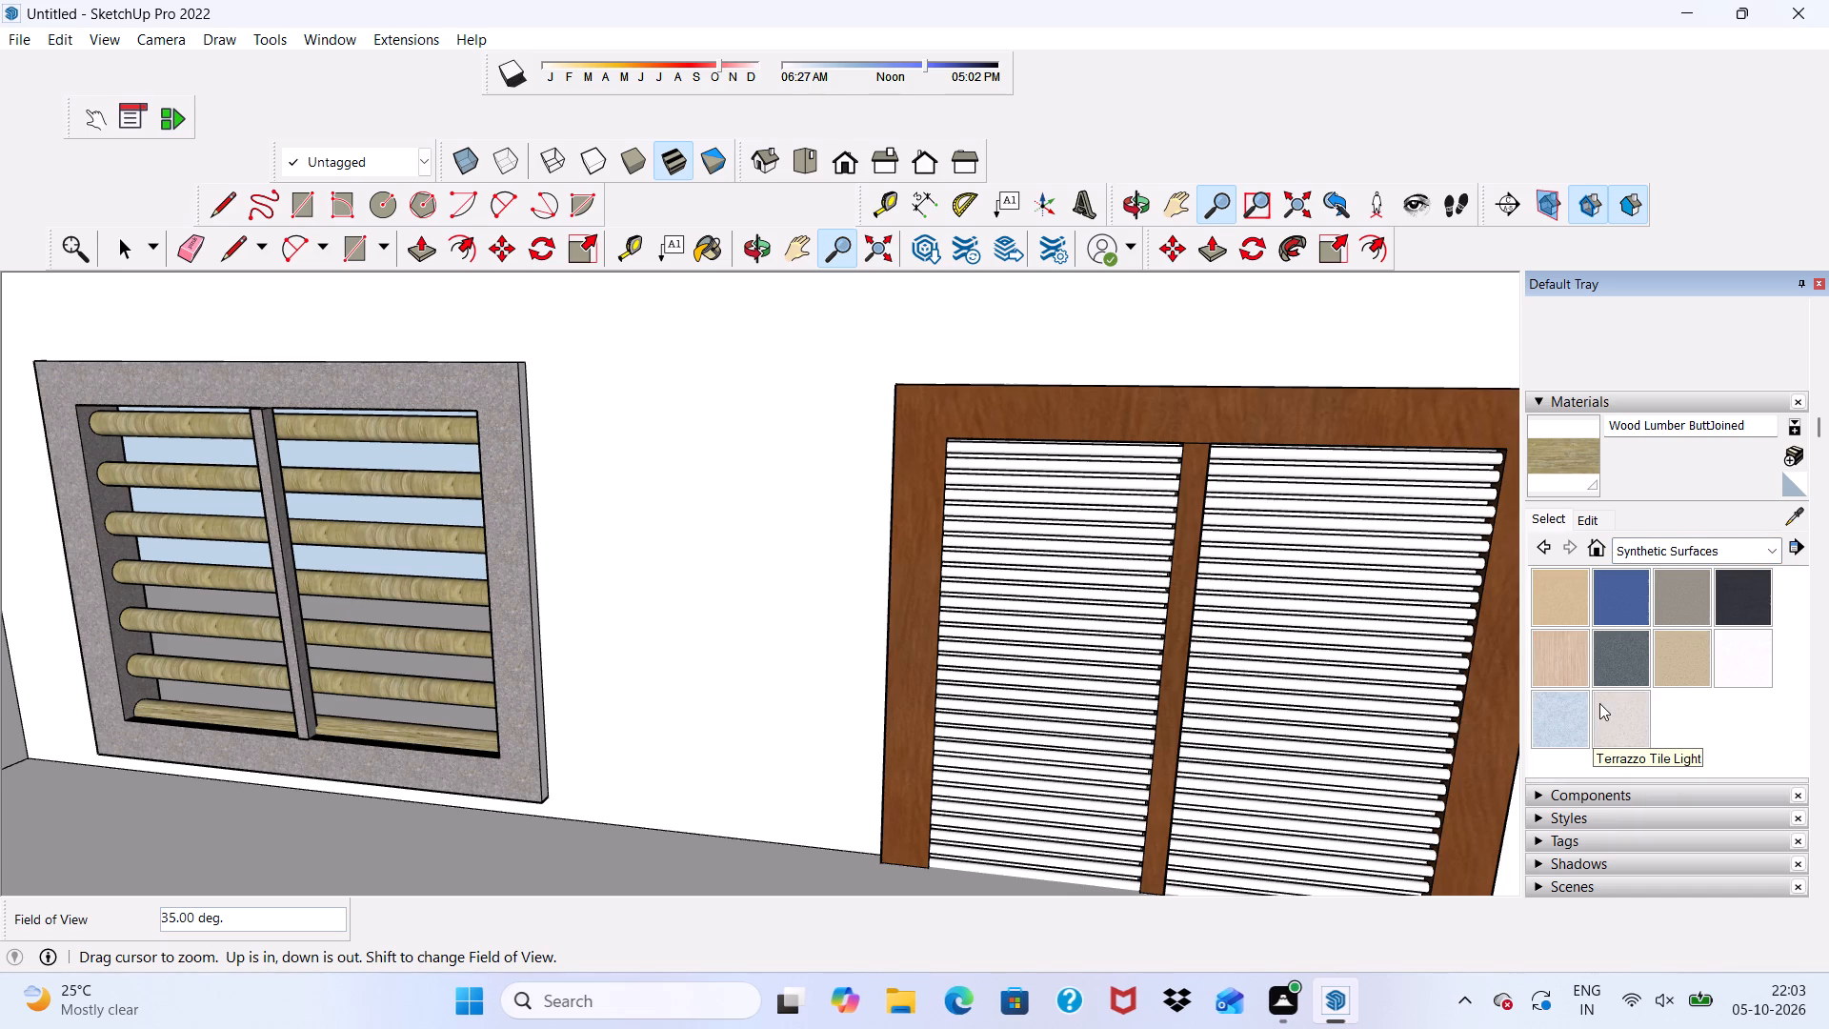
left_click(1599, 703)
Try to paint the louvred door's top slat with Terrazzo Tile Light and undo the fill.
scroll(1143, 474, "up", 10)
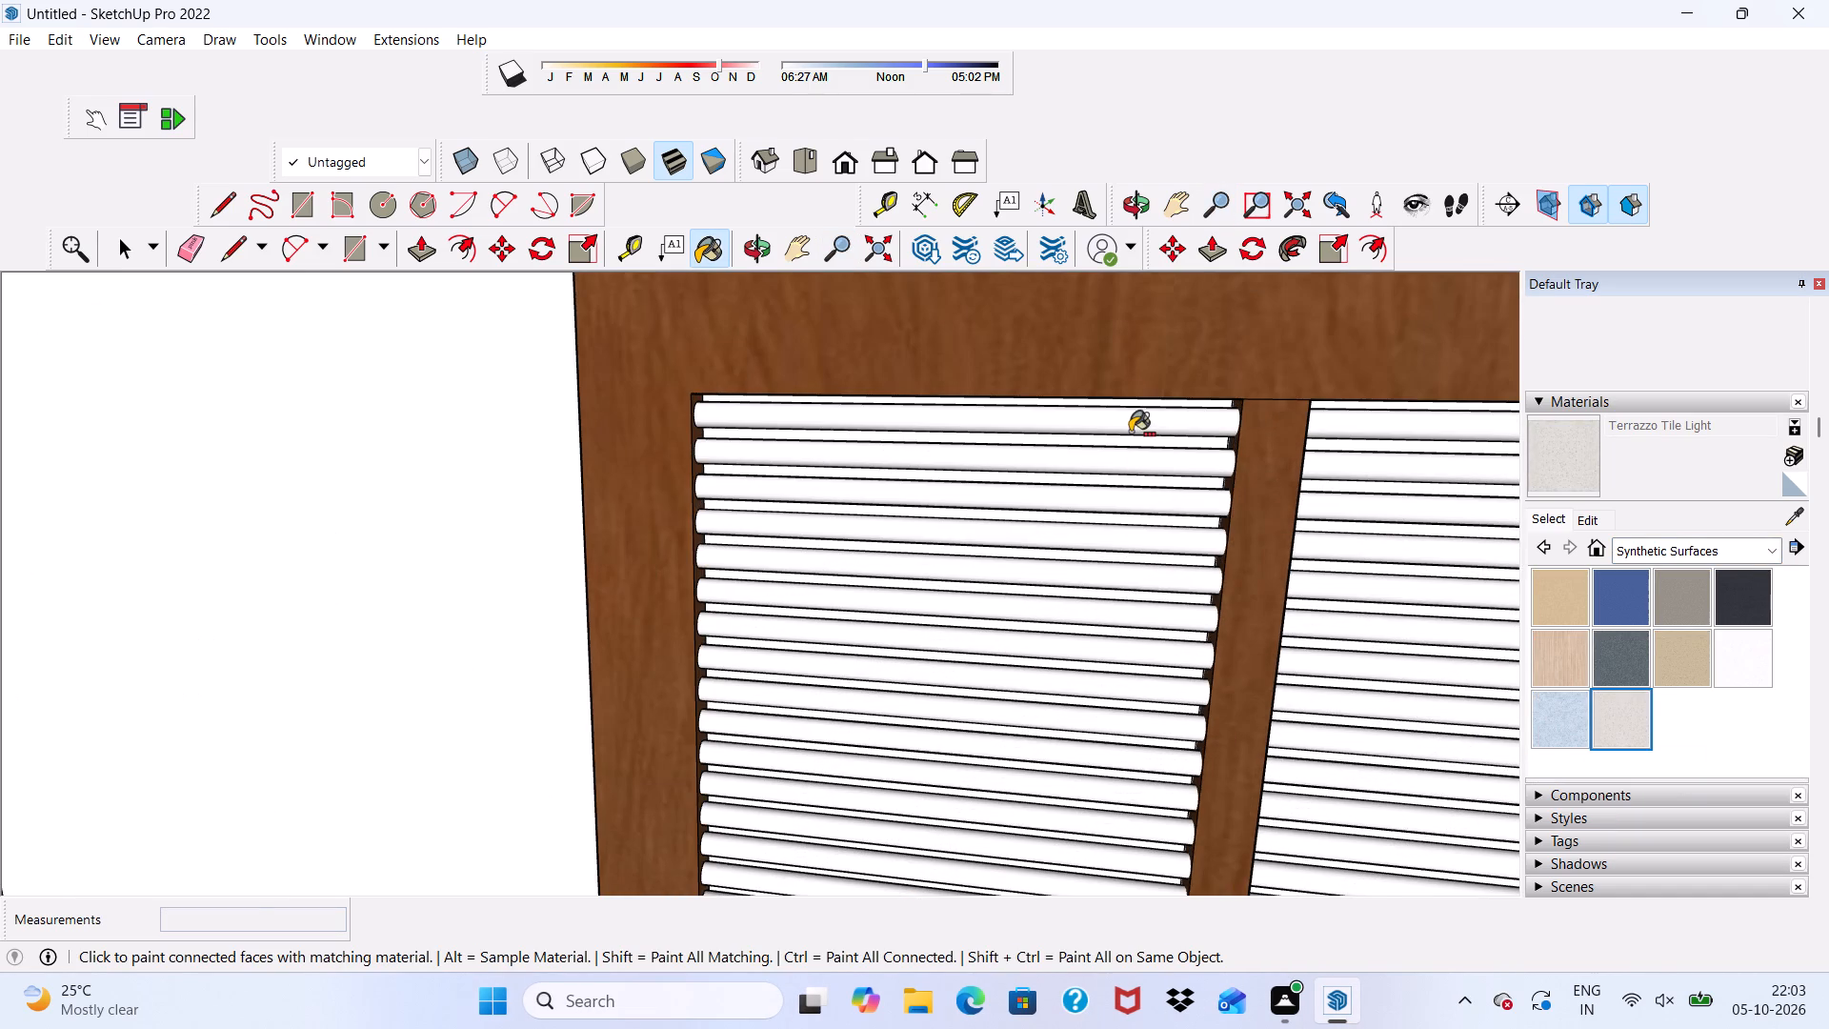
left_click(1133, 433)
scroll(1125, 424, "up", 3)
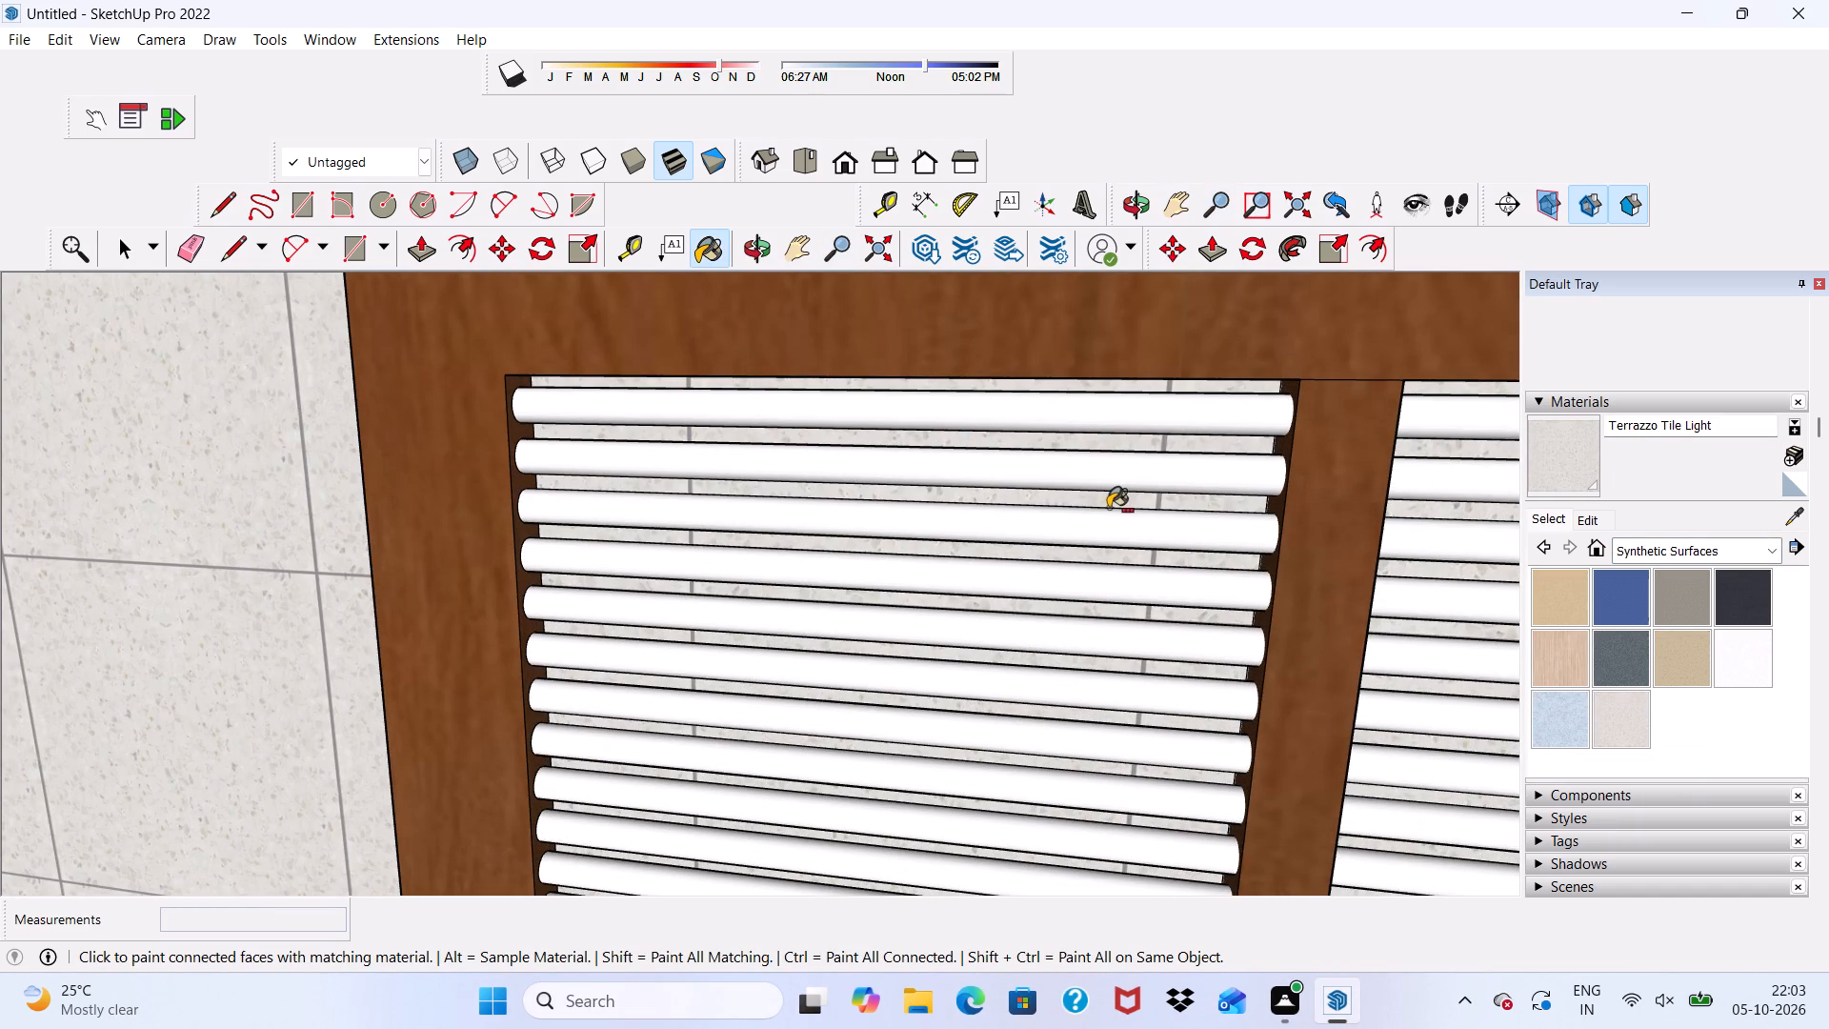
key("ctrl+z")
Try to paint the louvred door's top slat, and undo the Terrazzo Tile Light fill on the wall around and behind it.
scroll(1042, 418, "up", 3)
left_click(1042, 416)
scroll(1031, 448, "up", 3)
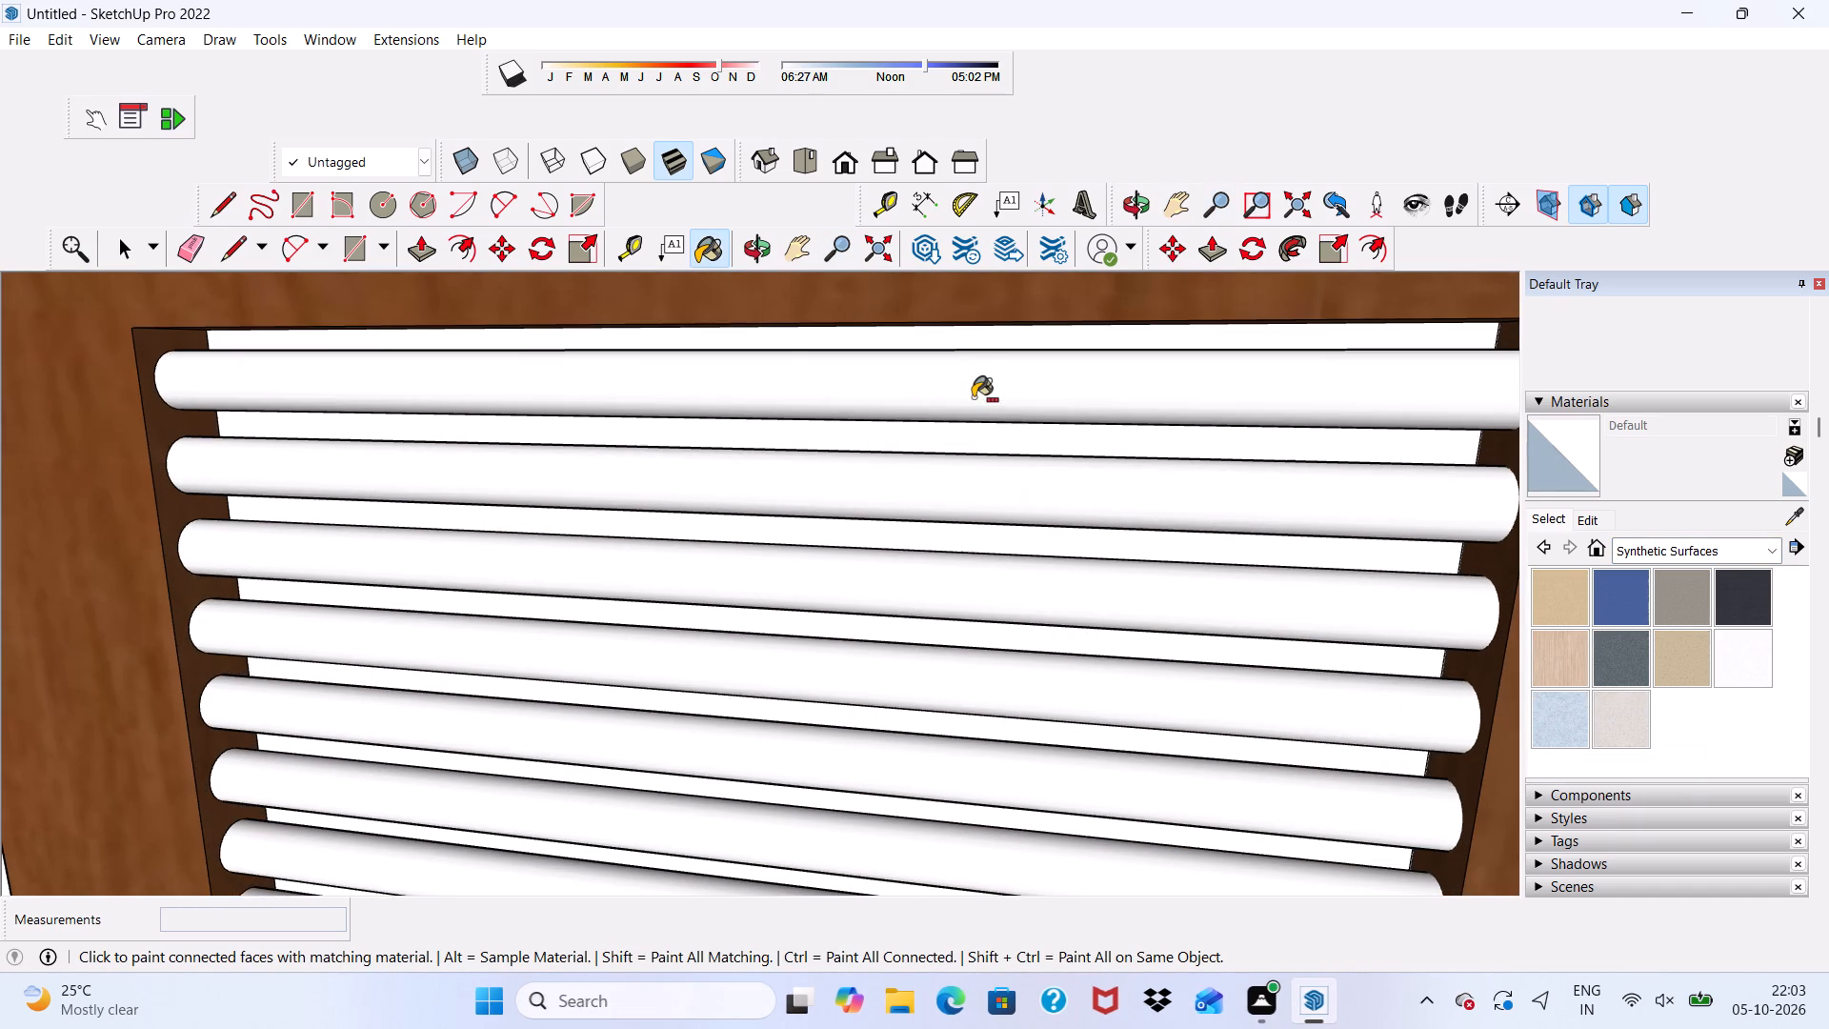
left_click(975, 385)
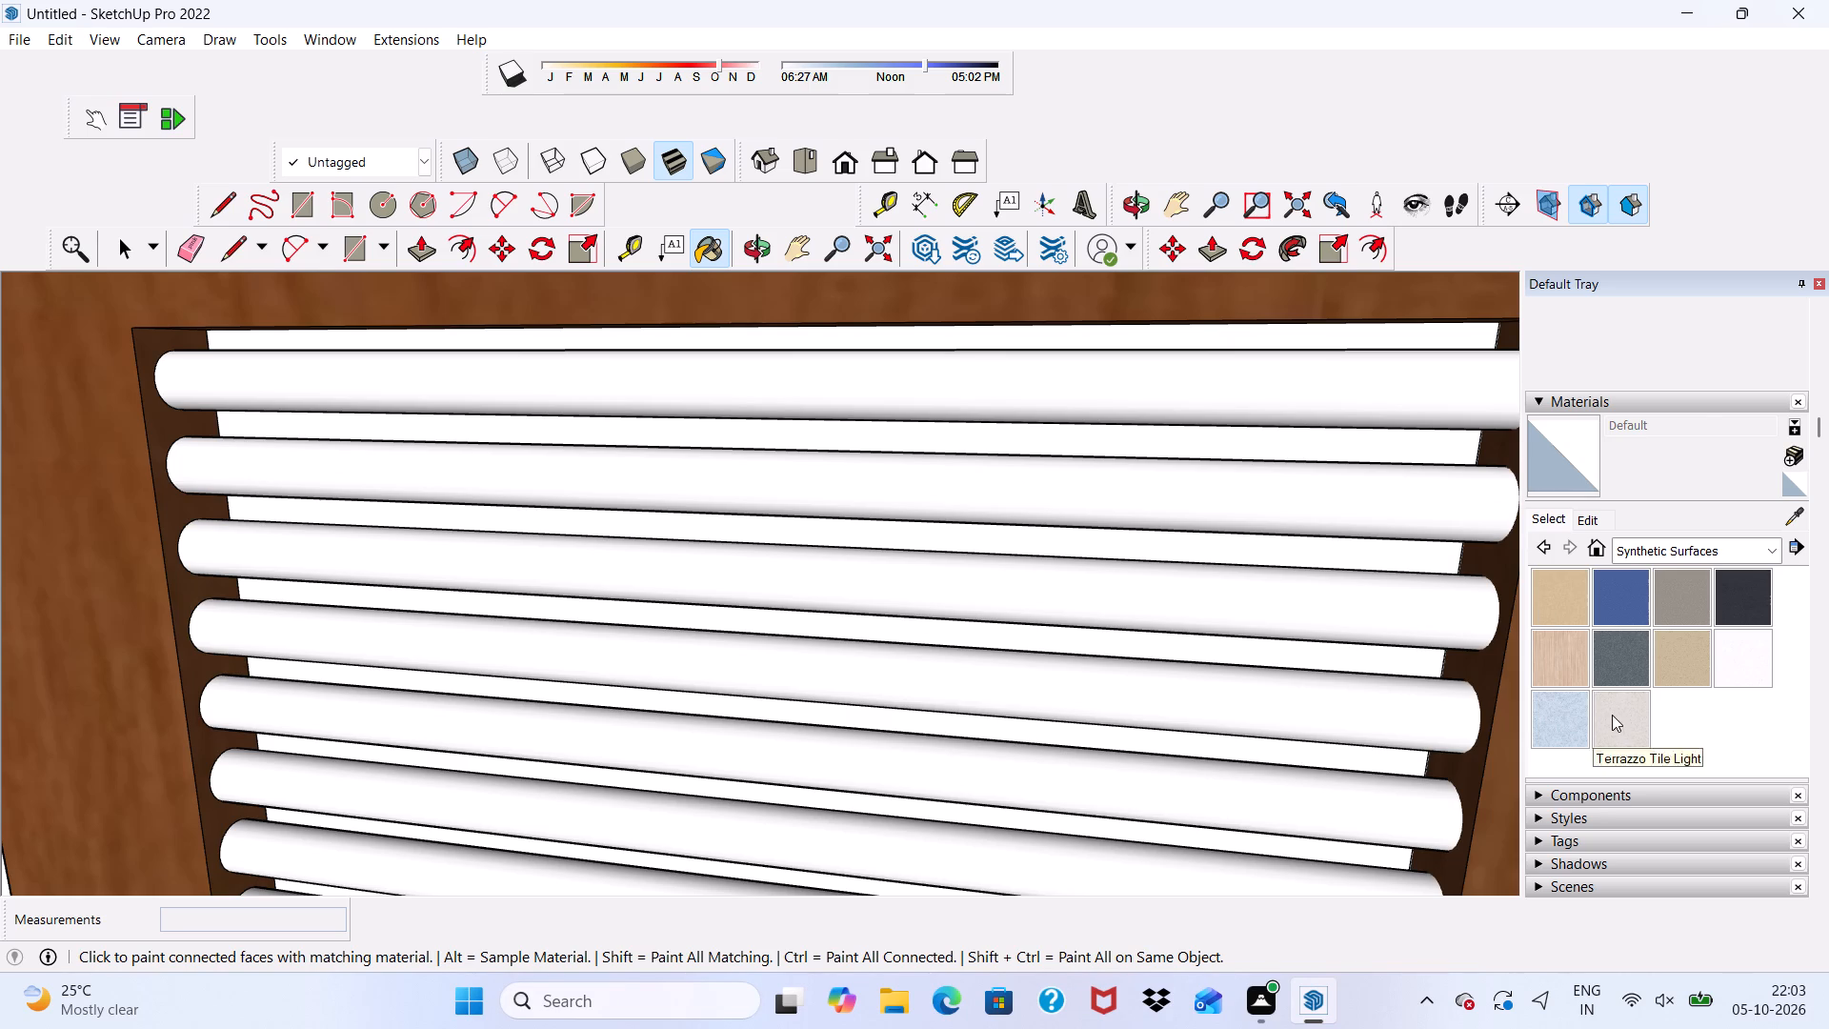
Reselect Terrazzo Tile Light and paint the top five slats of the balcony's louvred door.
left_click(1612, 715)
scroll(1136, 380, "up", 1)
left_click(1107, 353)
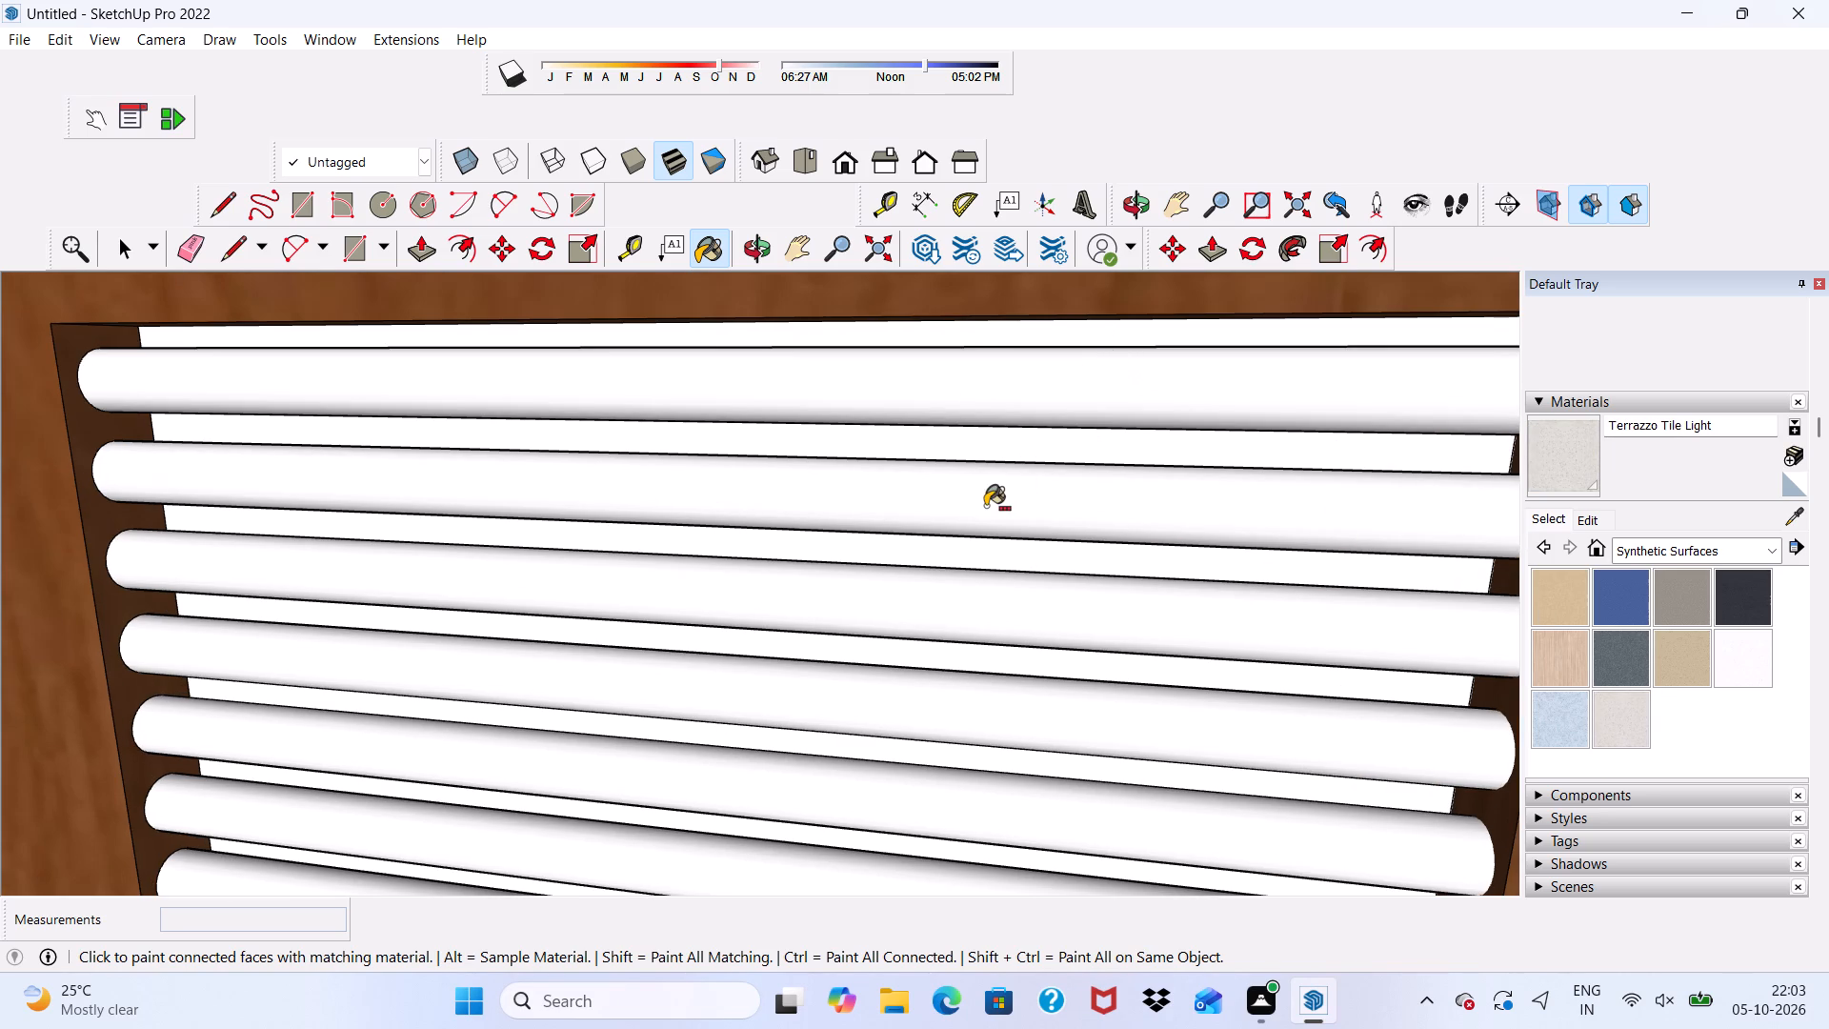
left_click(988, 507)
scroll(923, 538, "down", 5)
scroll(802, 575, "up", 3)
left_click(755, 575)
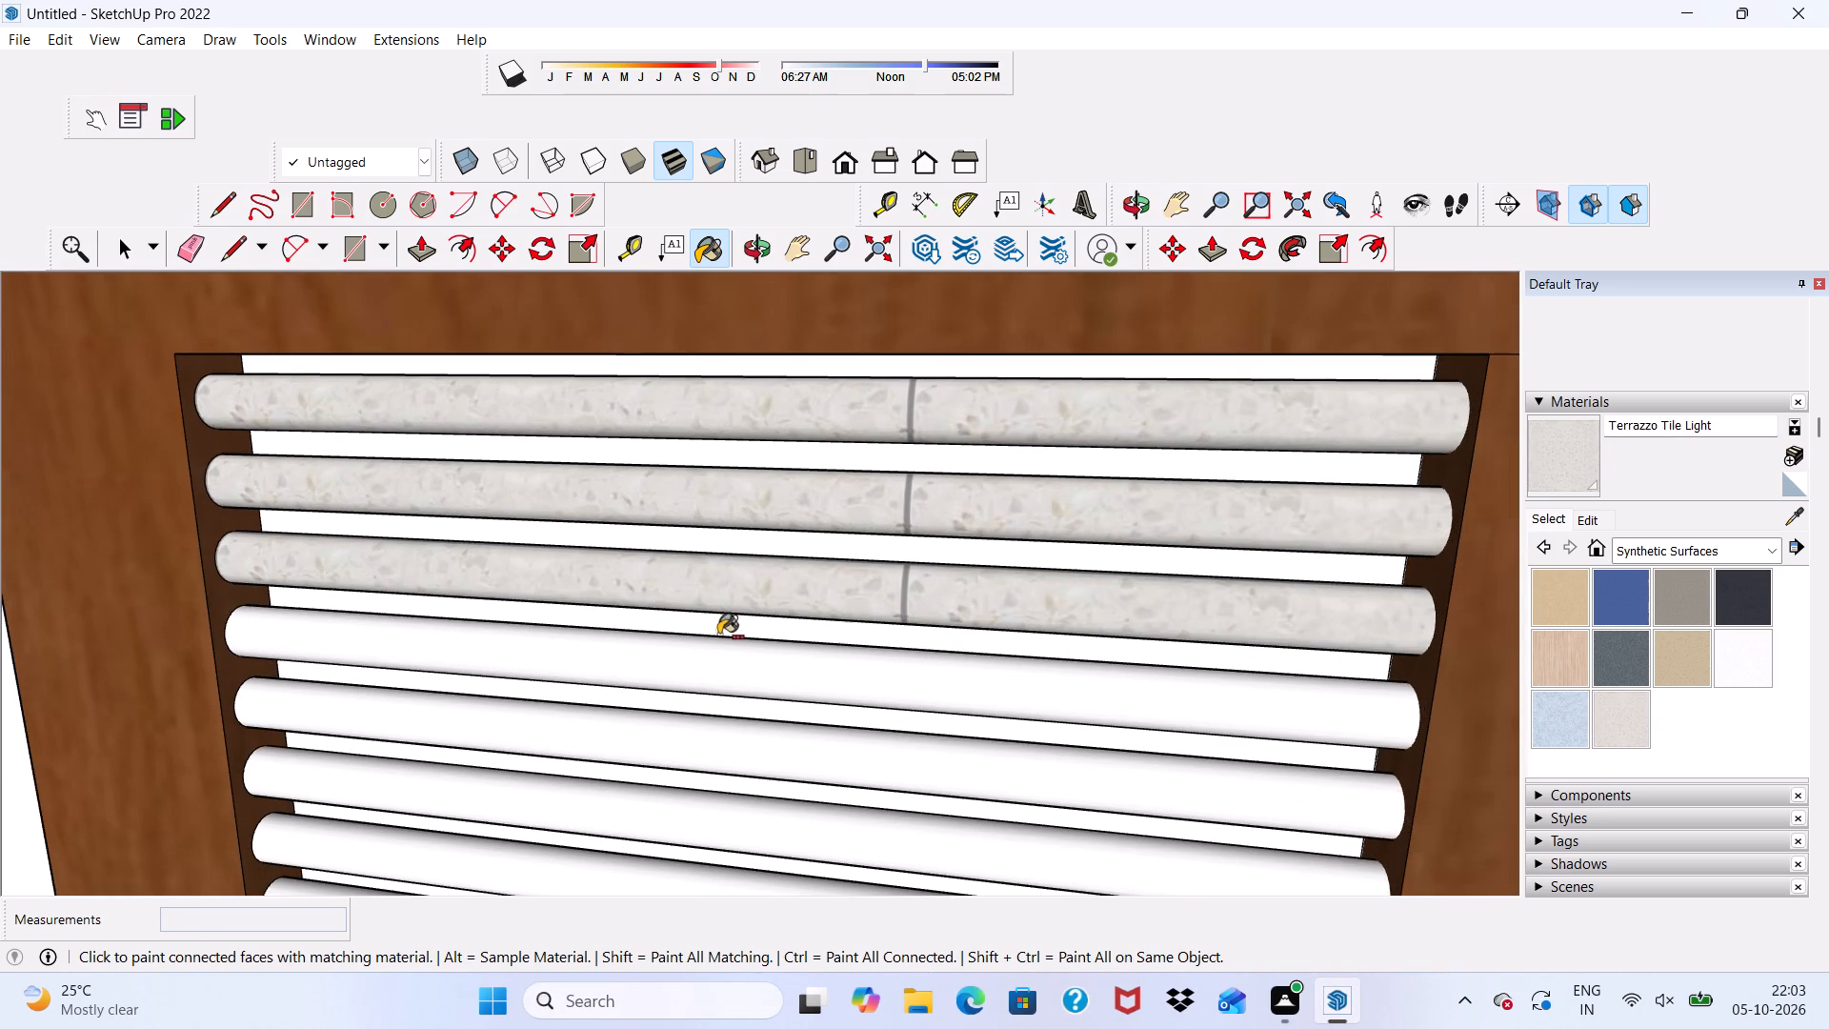
left_click(705, 667)
left_click(673, 729)
Paint the next three slats of the louvred door with Terrazzo Tile Light.
scroll(638, 720, "down", 8)
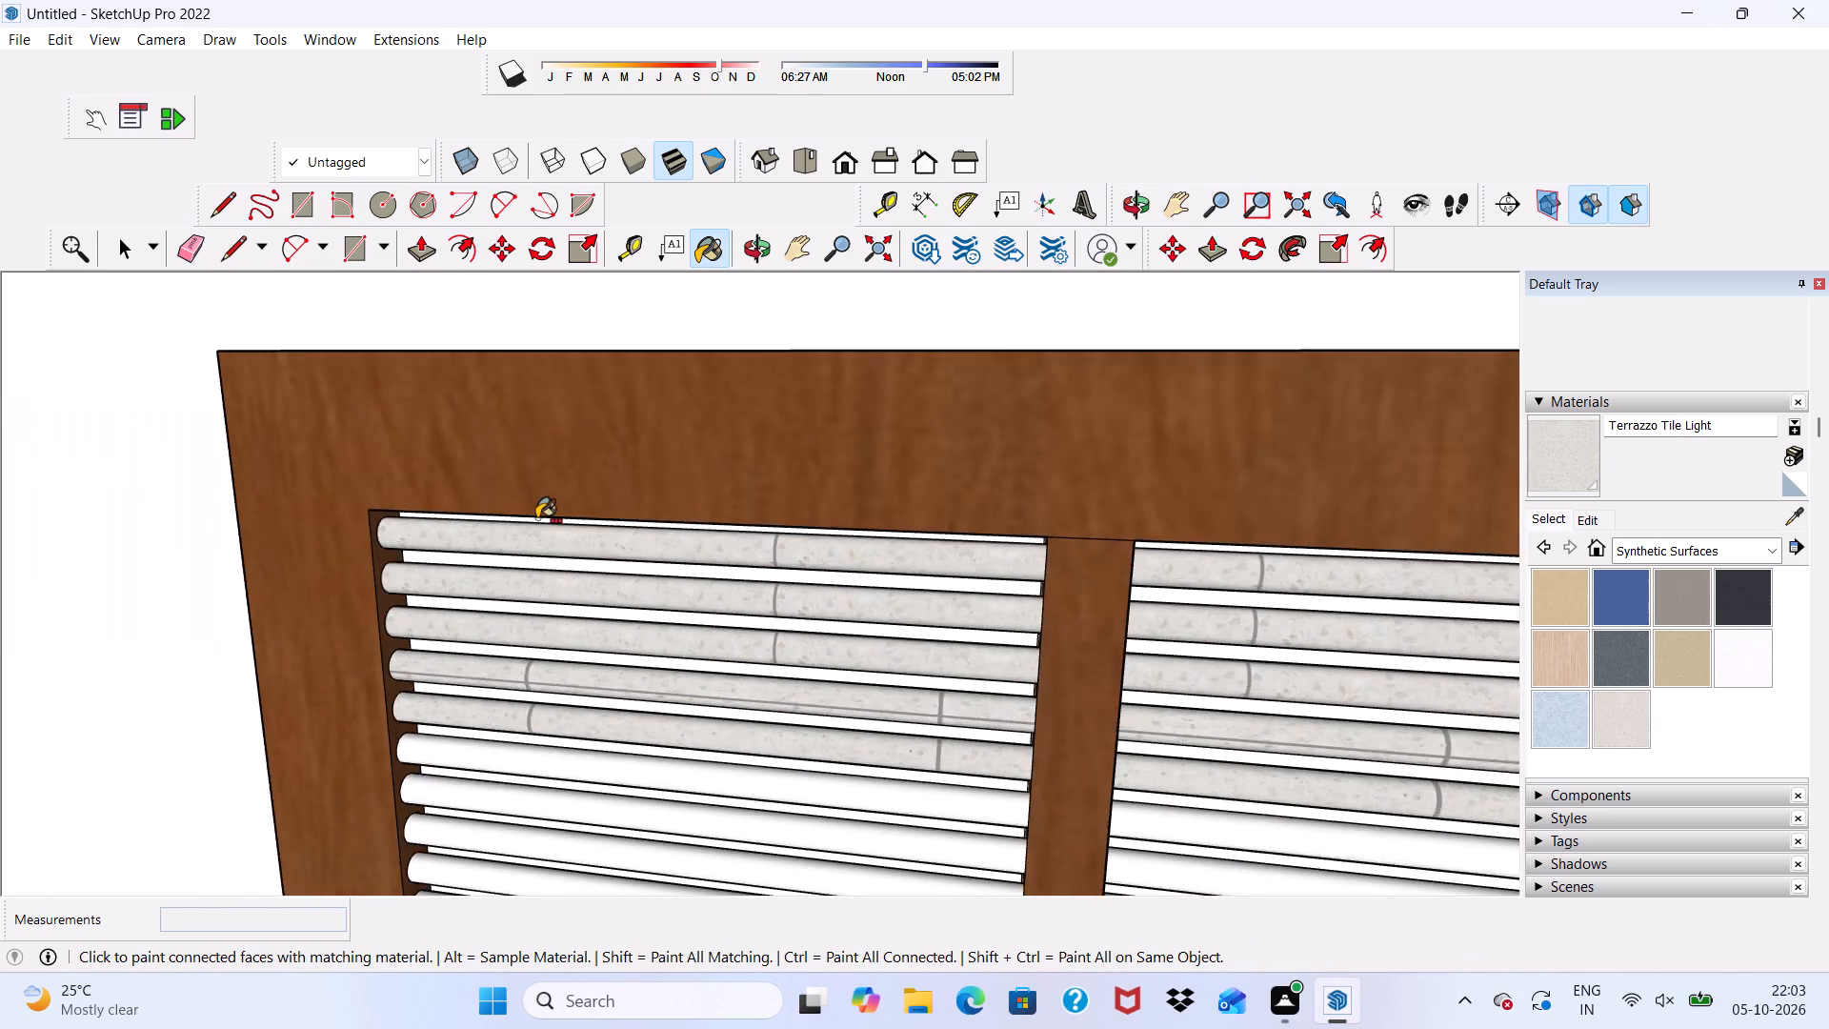
scroll(539, 519, "down", 3)
scroll(539, 519, "up", 1)
scroll(539, 519, "down", 8)
scroll(587, 730, "up", 6)
scroll(560, 656, "up", 7)
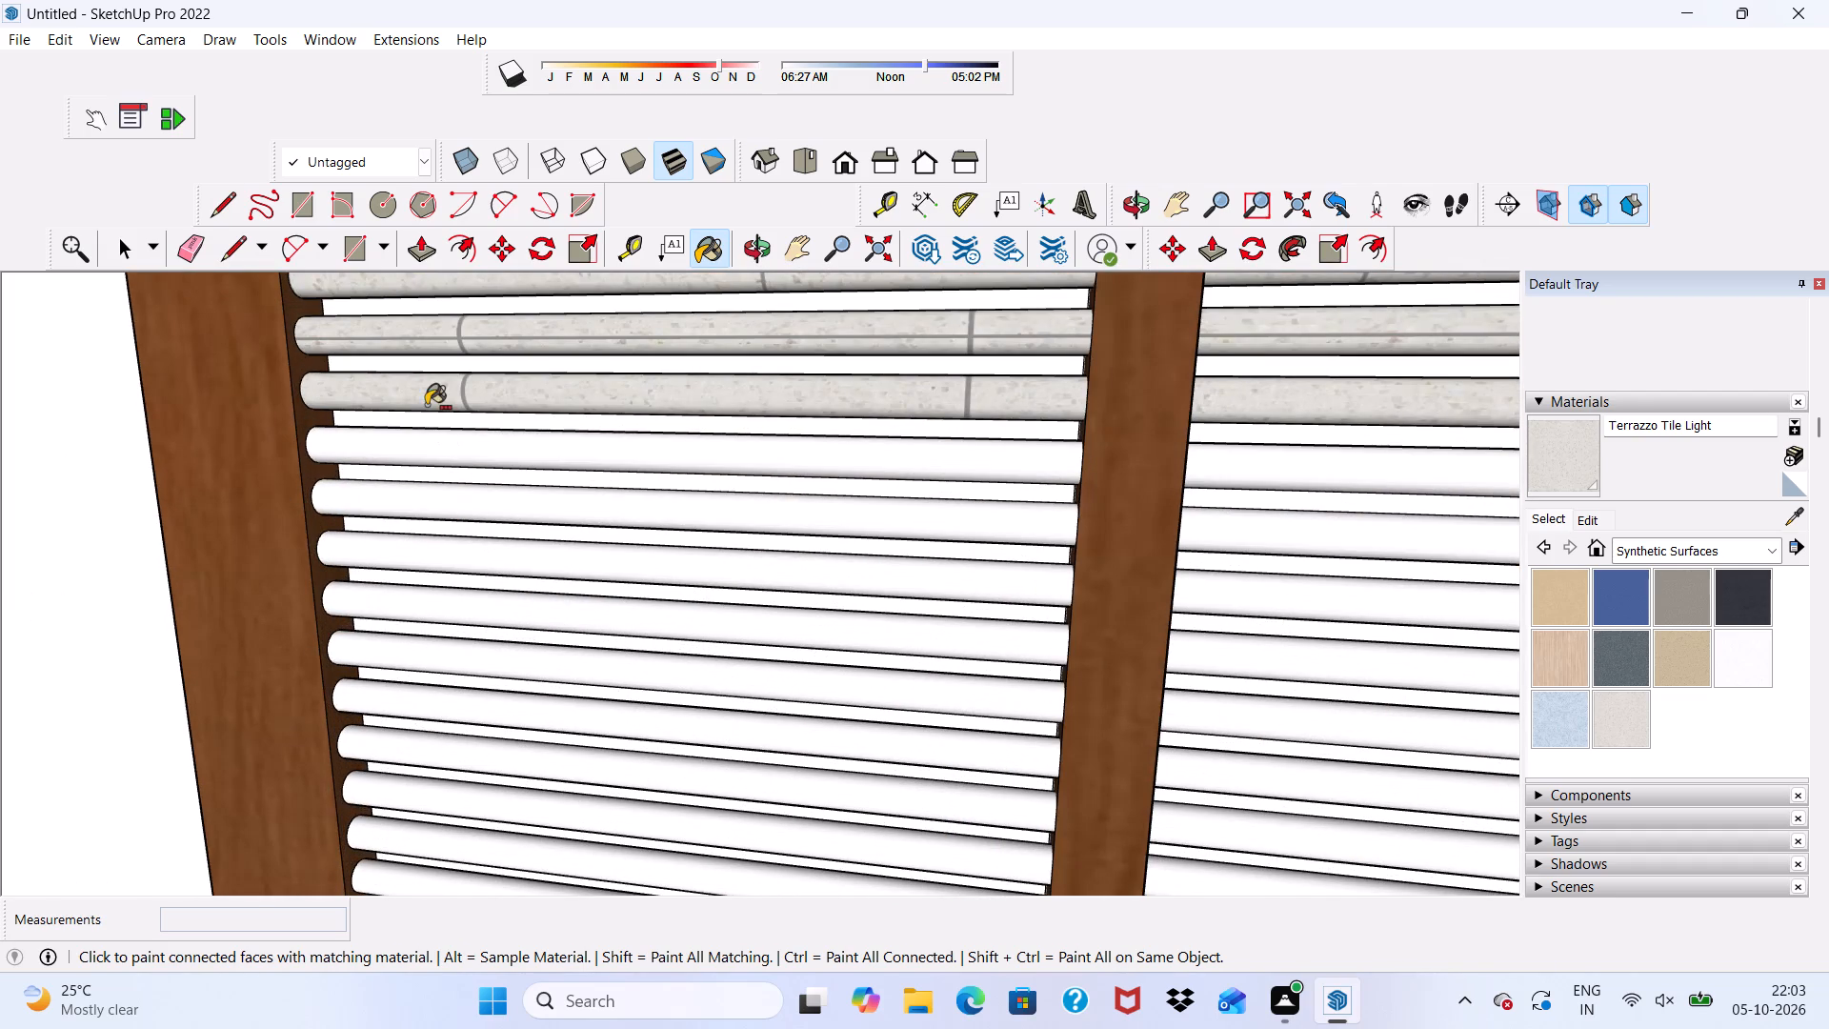
left_click(429, 422)
scroll(429, 423, "up", 4)
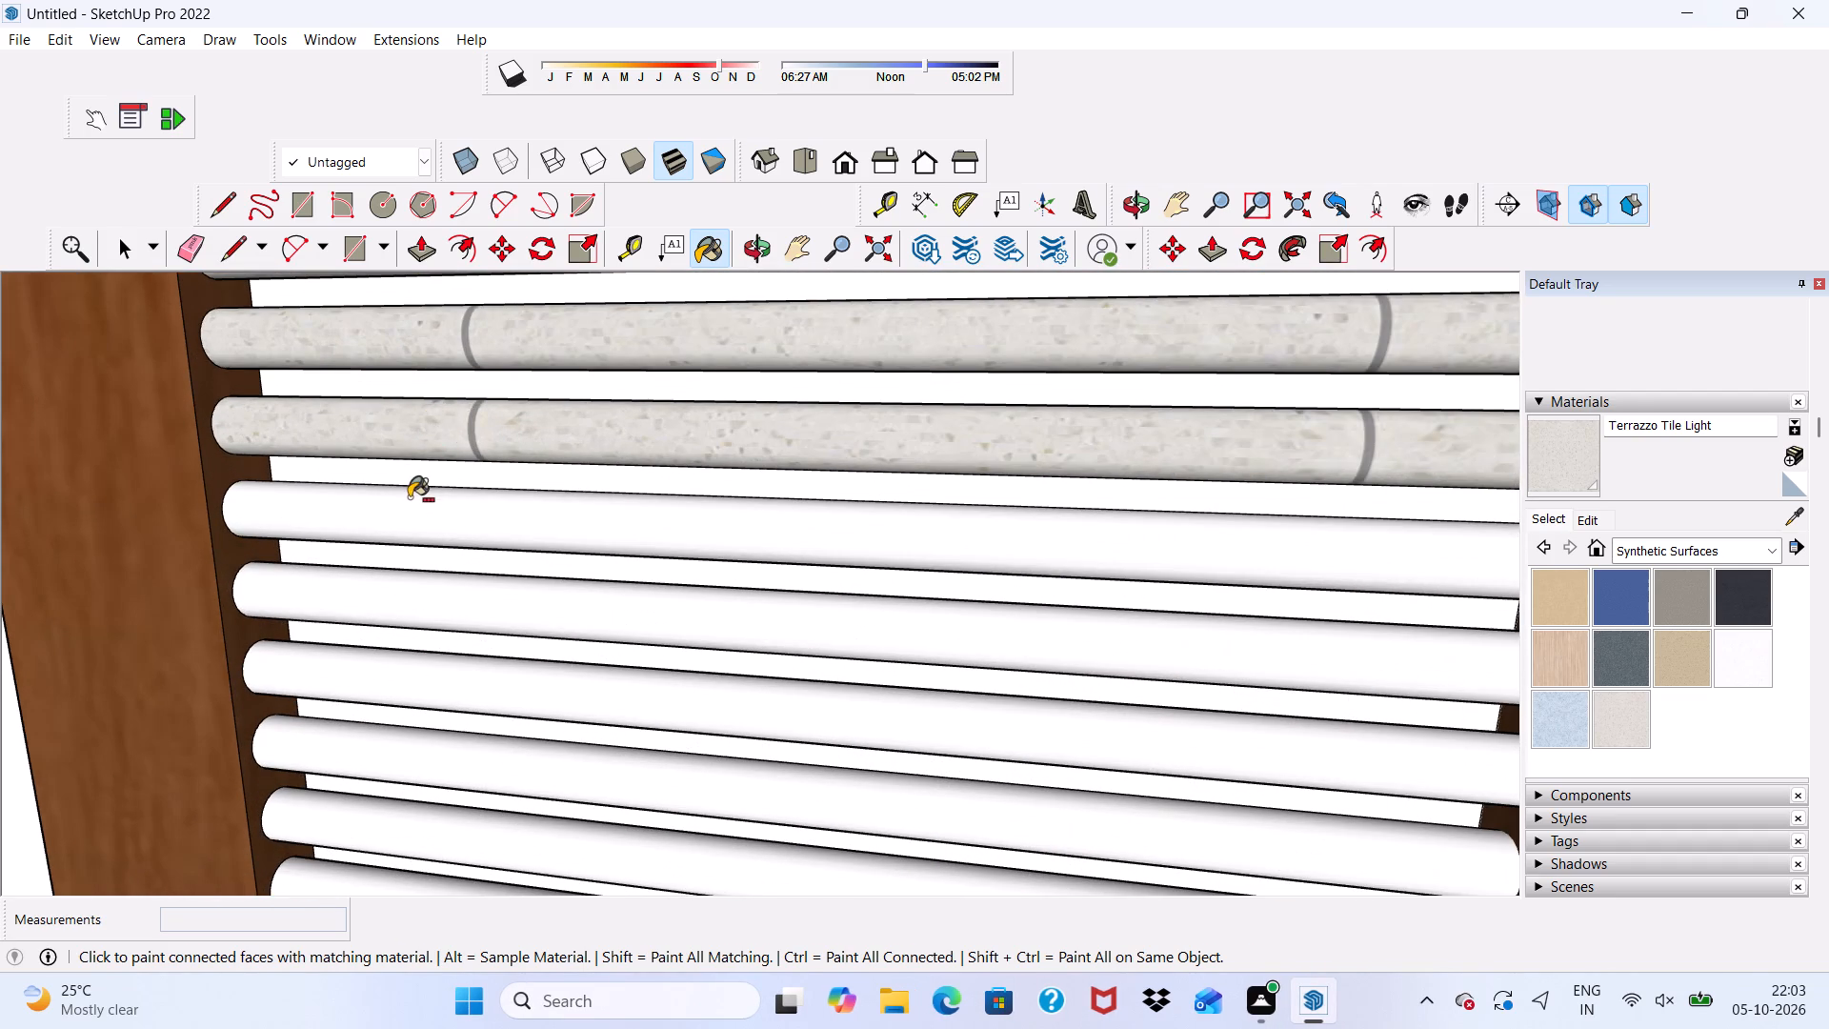
left_click(412, 498)
left_click(349, 595)
left_click_drag(336, 662, 342, 671)
Continue painting the louvred door's slats with Terrazzo Tile Light down to about the door's mid-height.
scroll(342, 671, "down", 2)
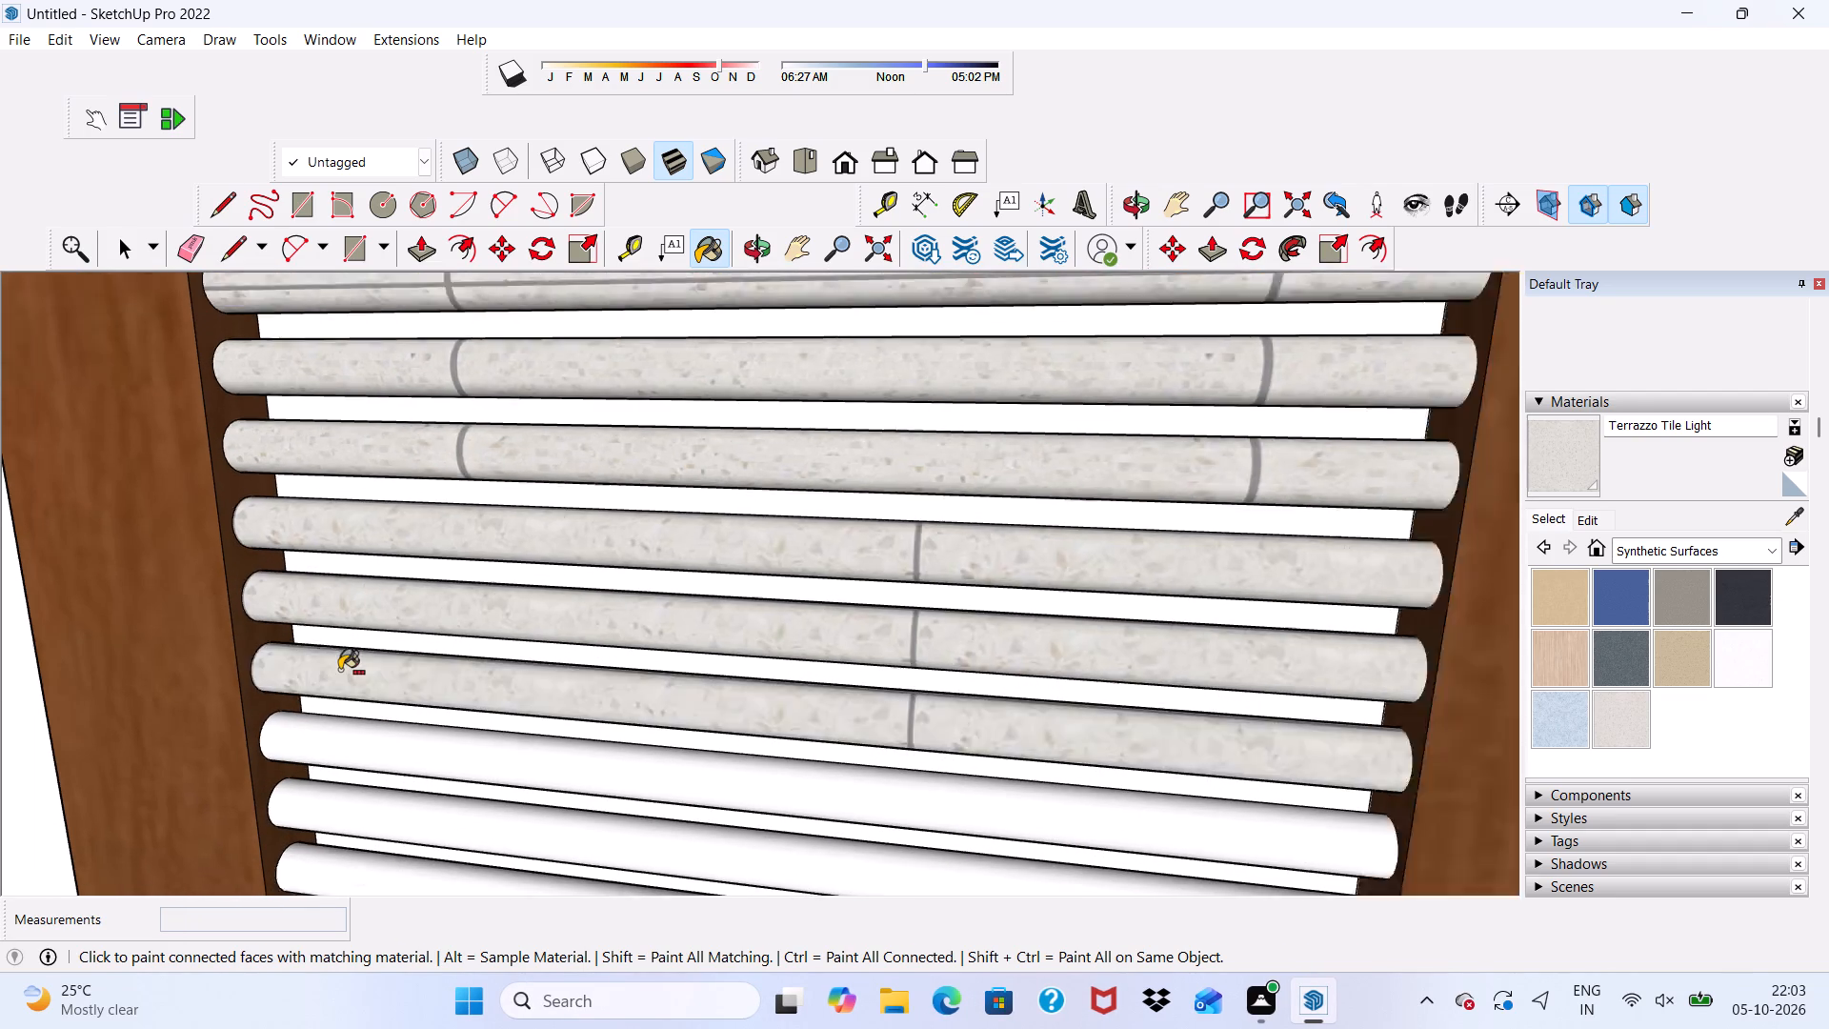
scroll(342, 671, "down", 2)
scroll(342, 671, "up", 1)
scroll(342, 671, "down", 4)
scroll(341, 597, "up", 1)
scroll(341, 597, "down", 9)
middle_click_drag(383, 712, 415, 612)
scroll(407, 676, "up", 10)
left_click(392, 649)
scroll(394, 651, "up", 1)
left_click(377, 709)
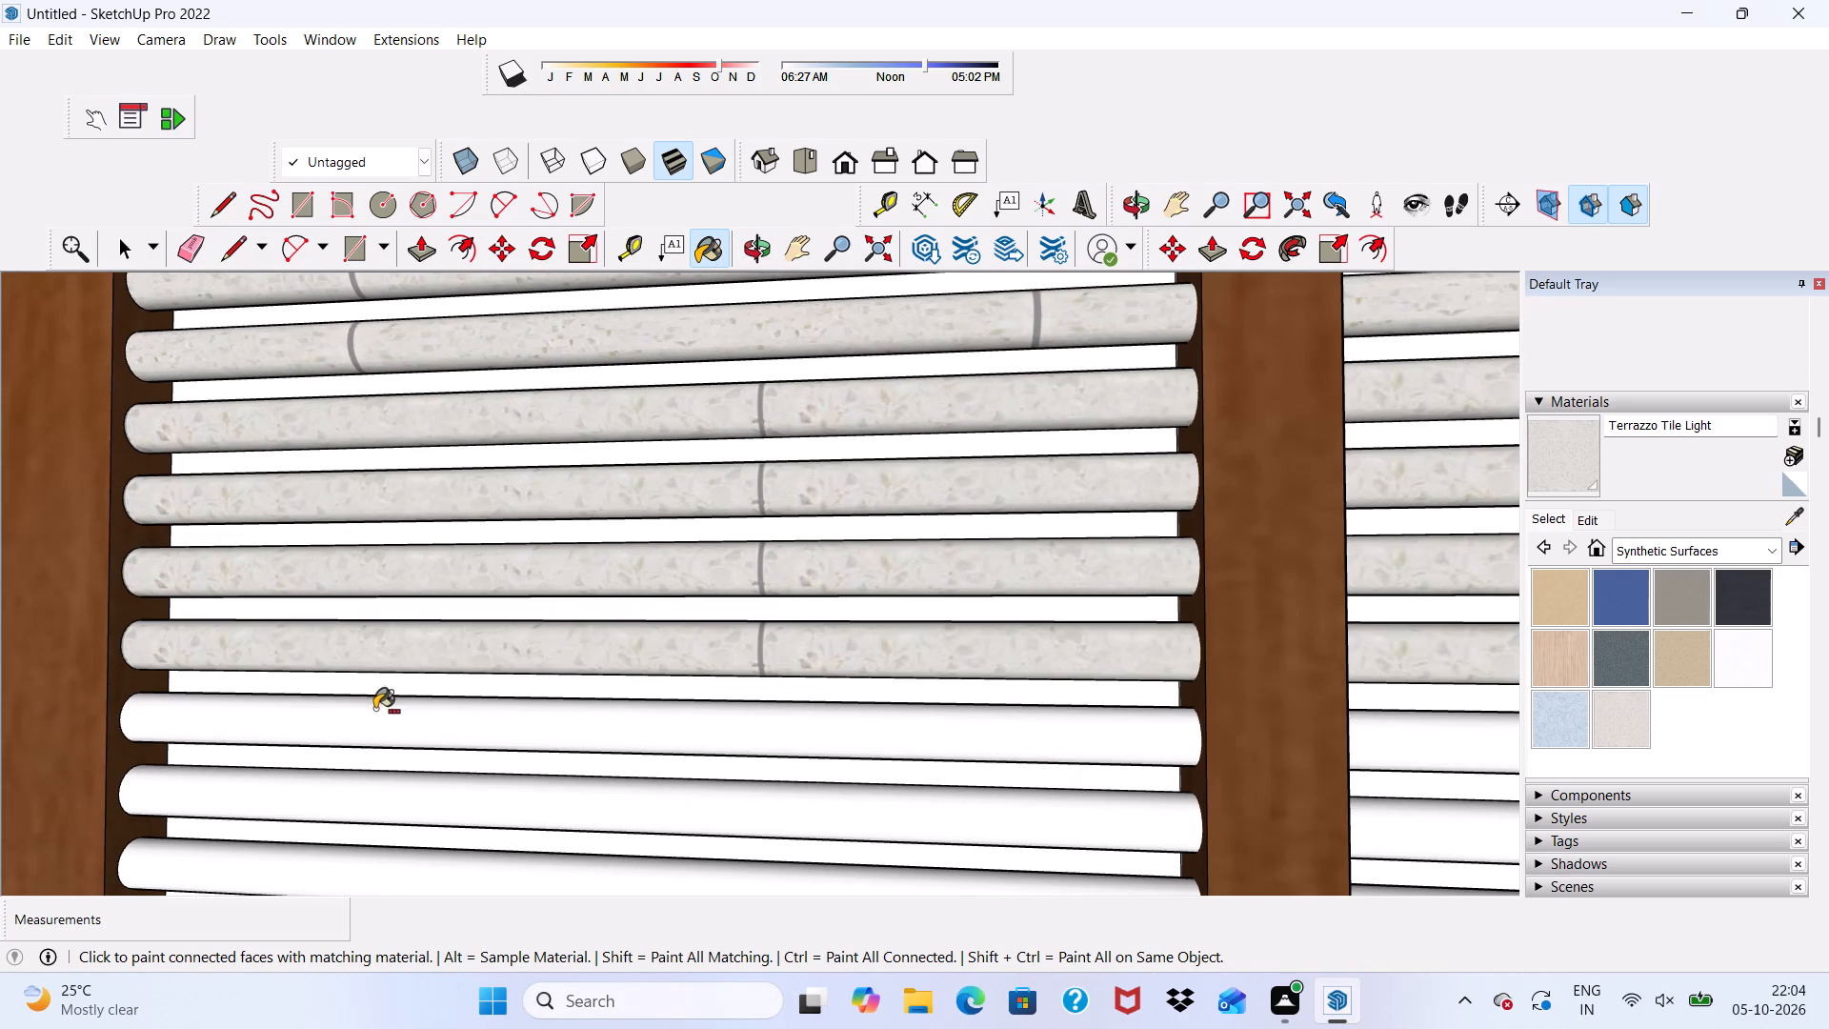
left_click(368, 781)
scroll(370, 783, "down", 5)
scroll(382, 613, "down", 8)
scroll(438, 849, "up", 2)
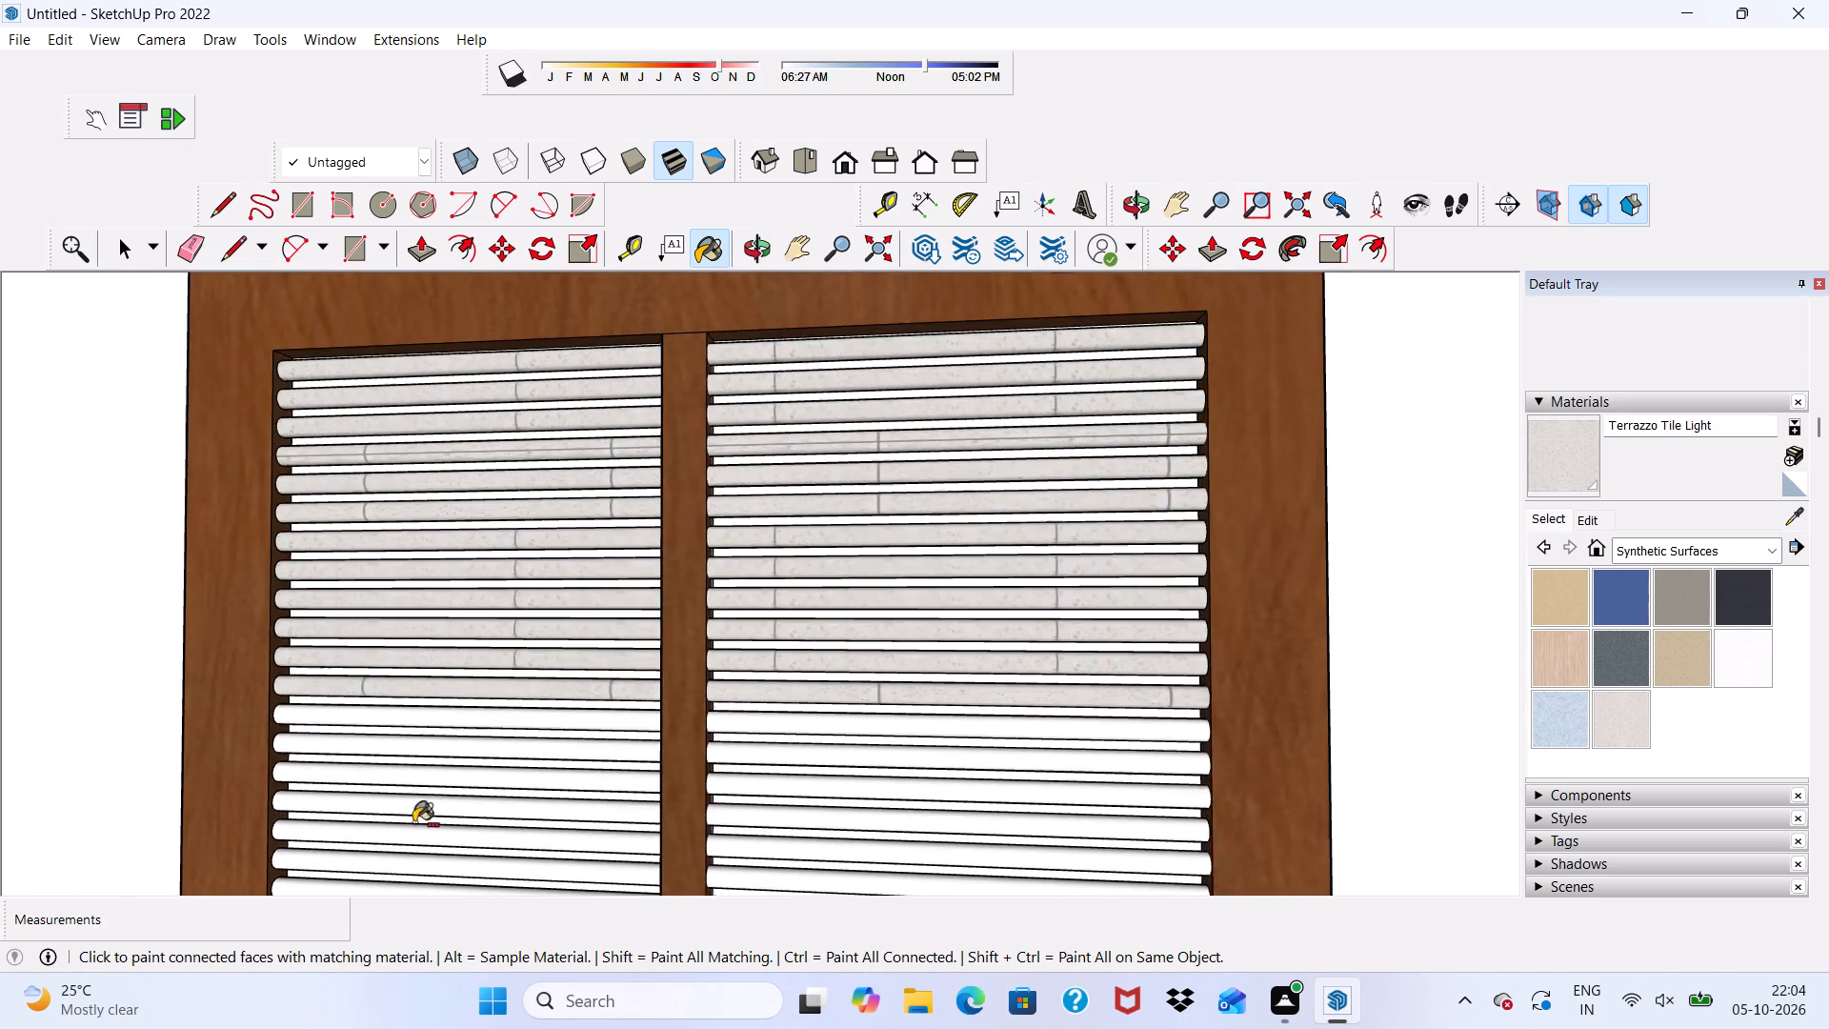
scroll(307, 673, "up", 9)
left_click(287, 775)
left_click(287, 822)
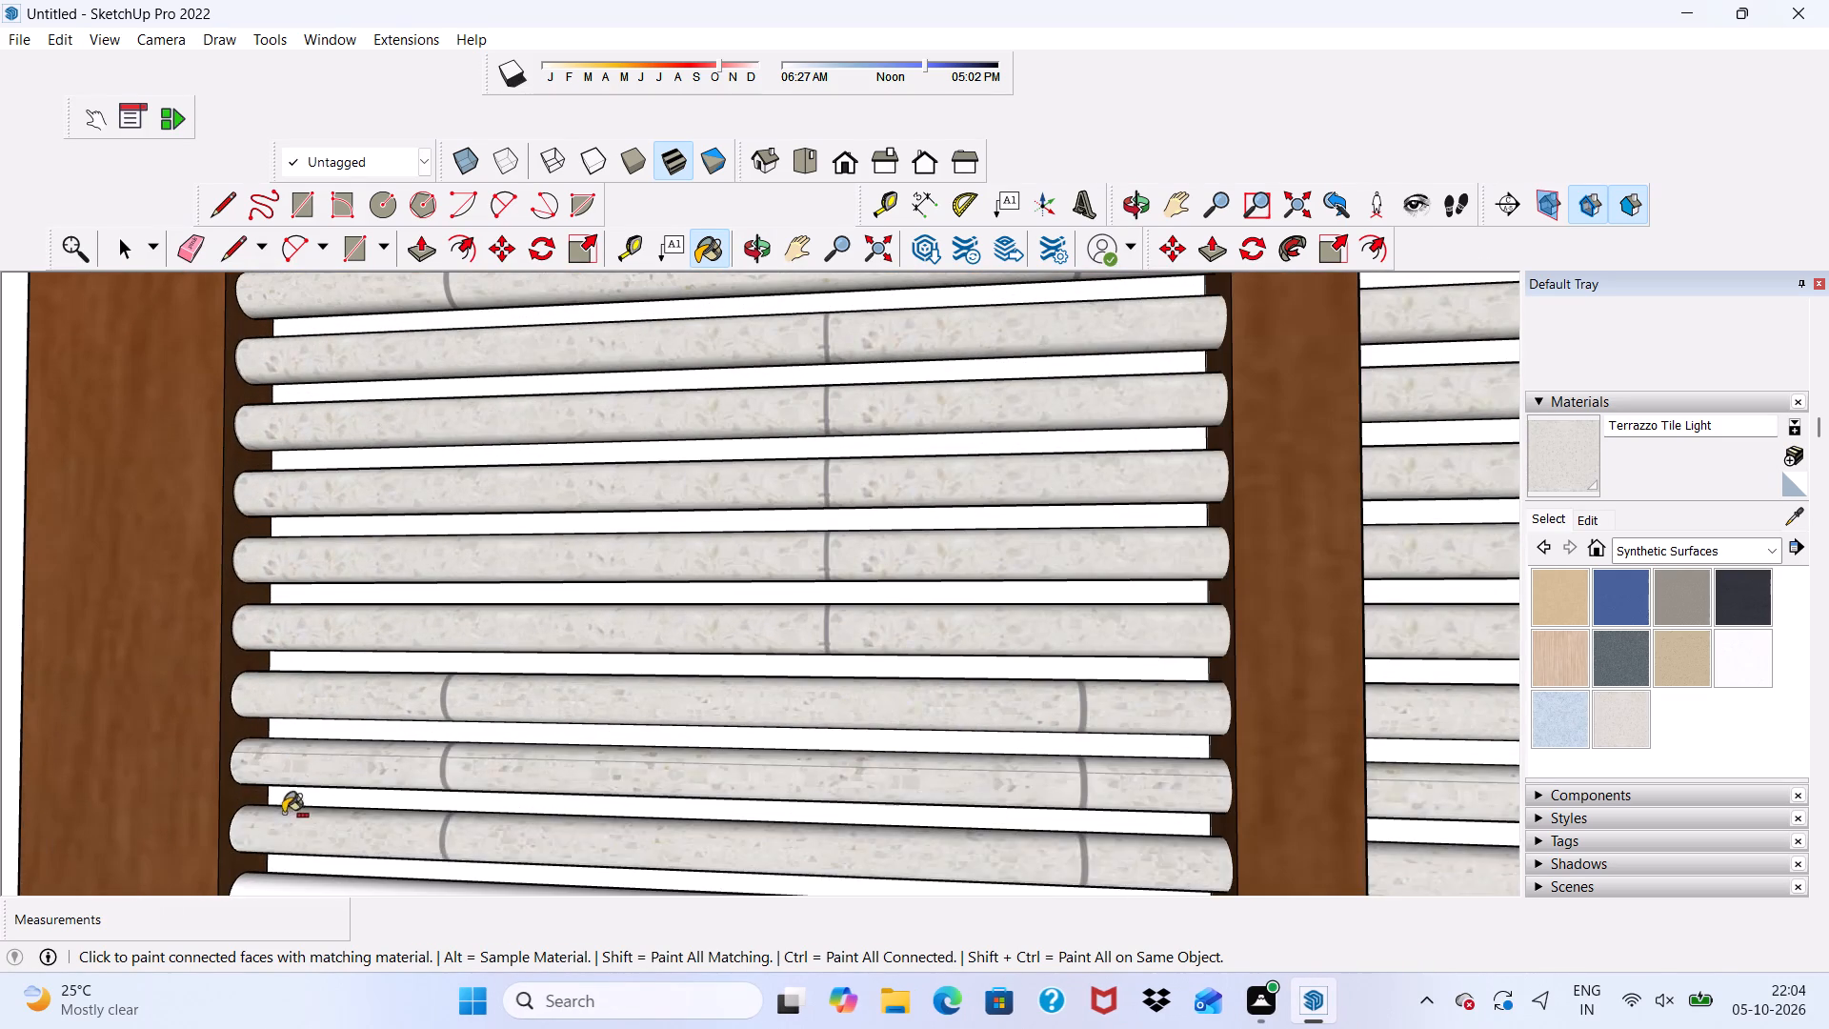
Switch to the front view and examine the partly painted louvred door on the balcony.
scroll(264, 778, "down", 6)
scroll(328, 621, "down", 13)
scroll(381, 817, "up", 5)
scroll(356, 701, "up", 1)
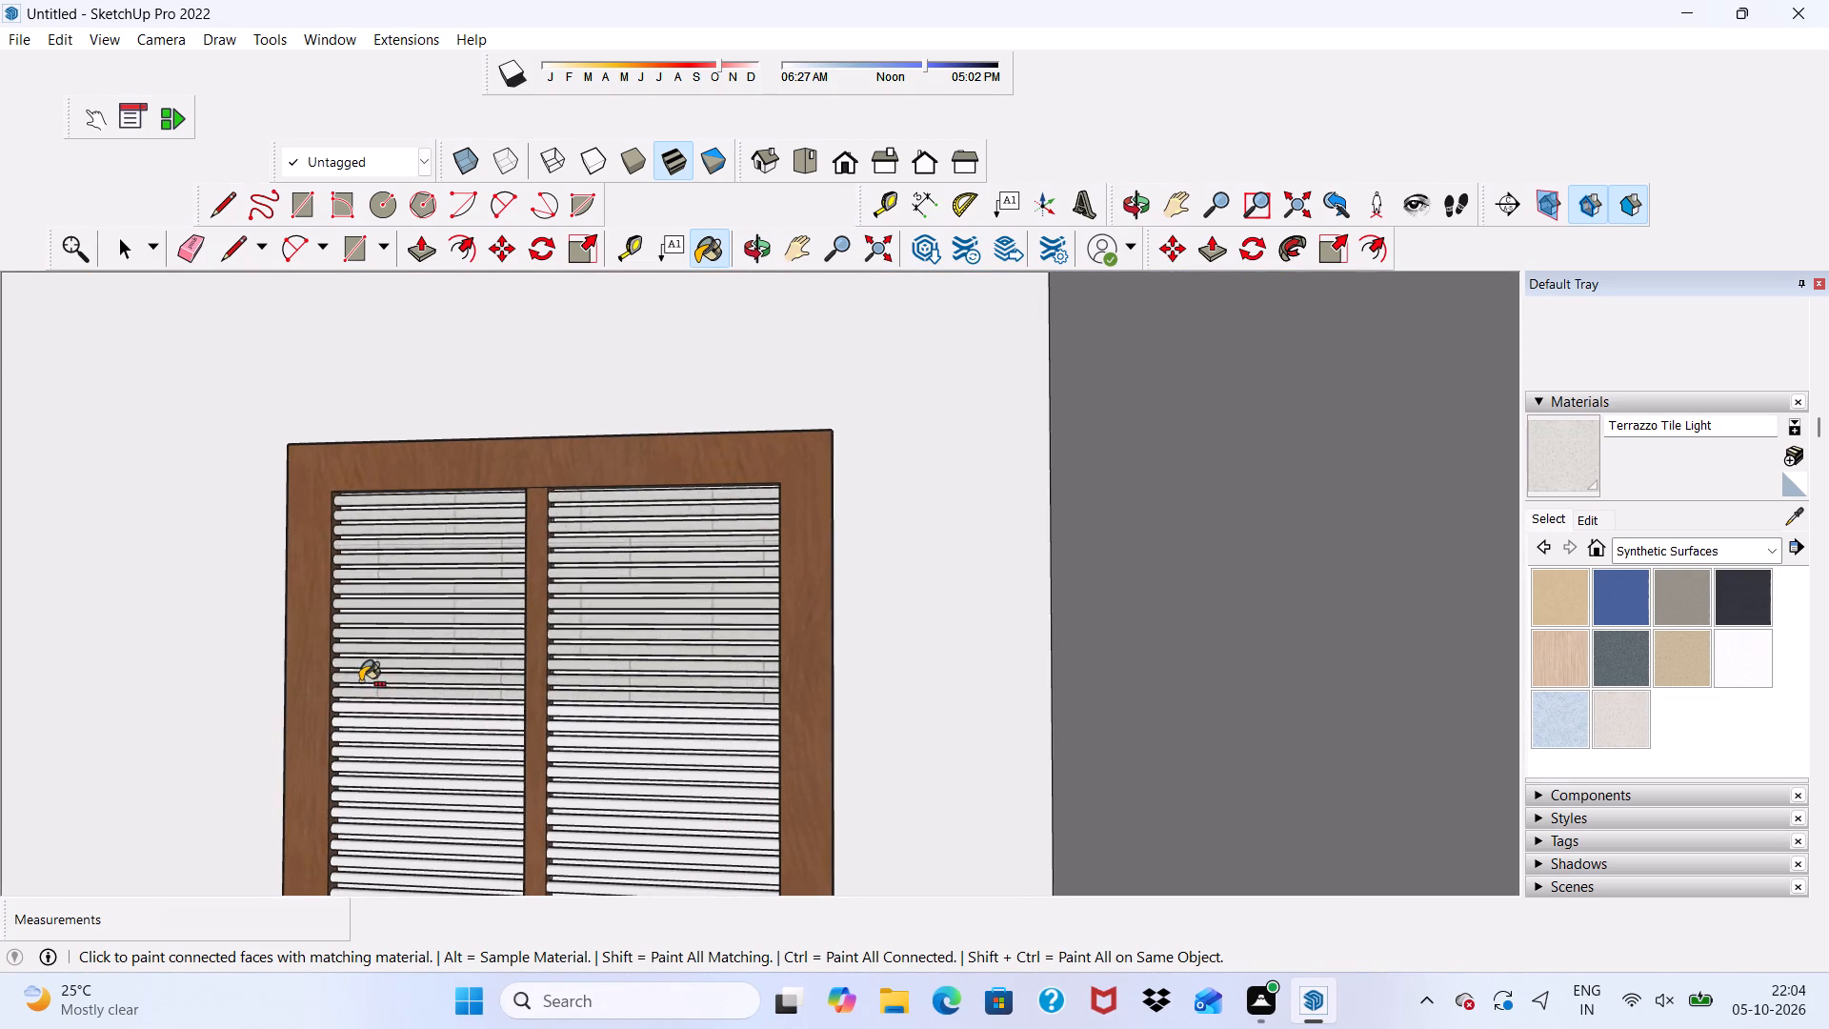
scroll(363, 682, "down", 8)
key("space")
scroll(423, 687, "down", 7)
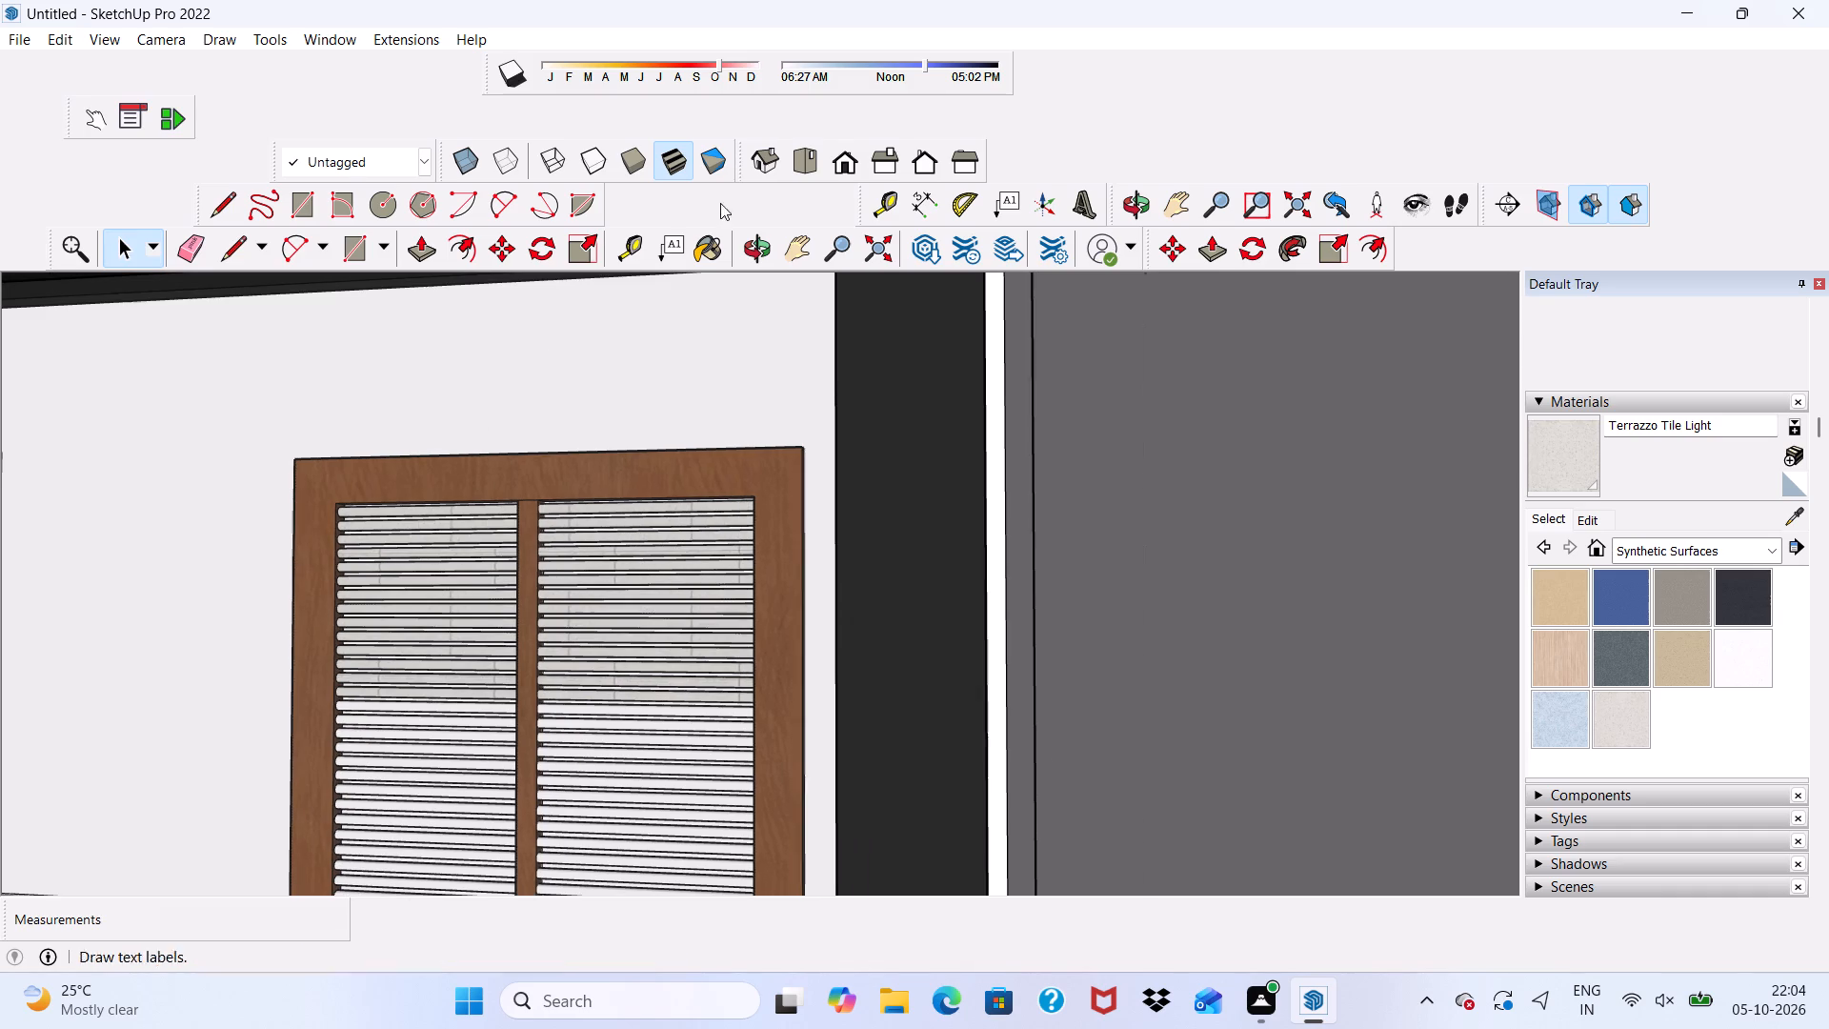
left_click(848, 169)
scroll(808, 301, "down", 10)
scroll(719, 451, "up", 1)
scroll(719, 464, "down", 3)
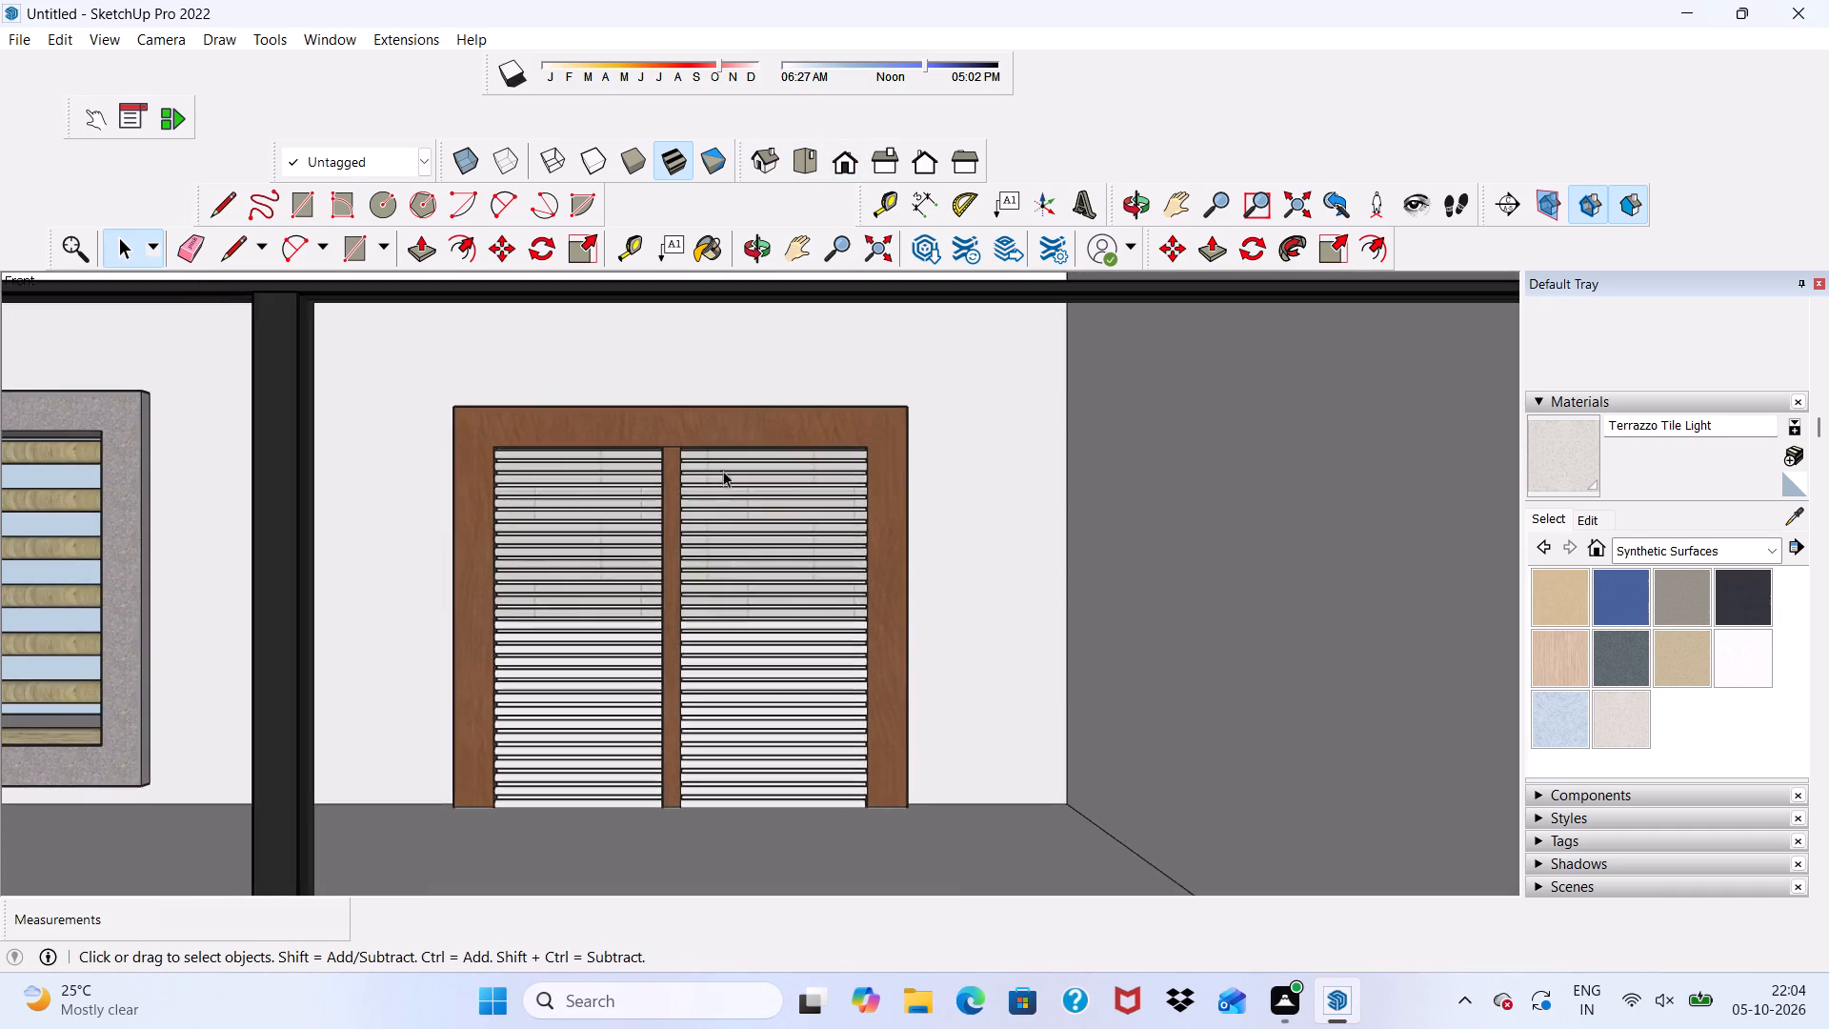
scroll(723, 471, "down", 7)
Reselect Terrazzo Tile Light and paint the first three unpainted slats in the louvred door's lower half.
middle_click_drag(750, 397, 756, 570)
scroll(727, 514, "up", 6)
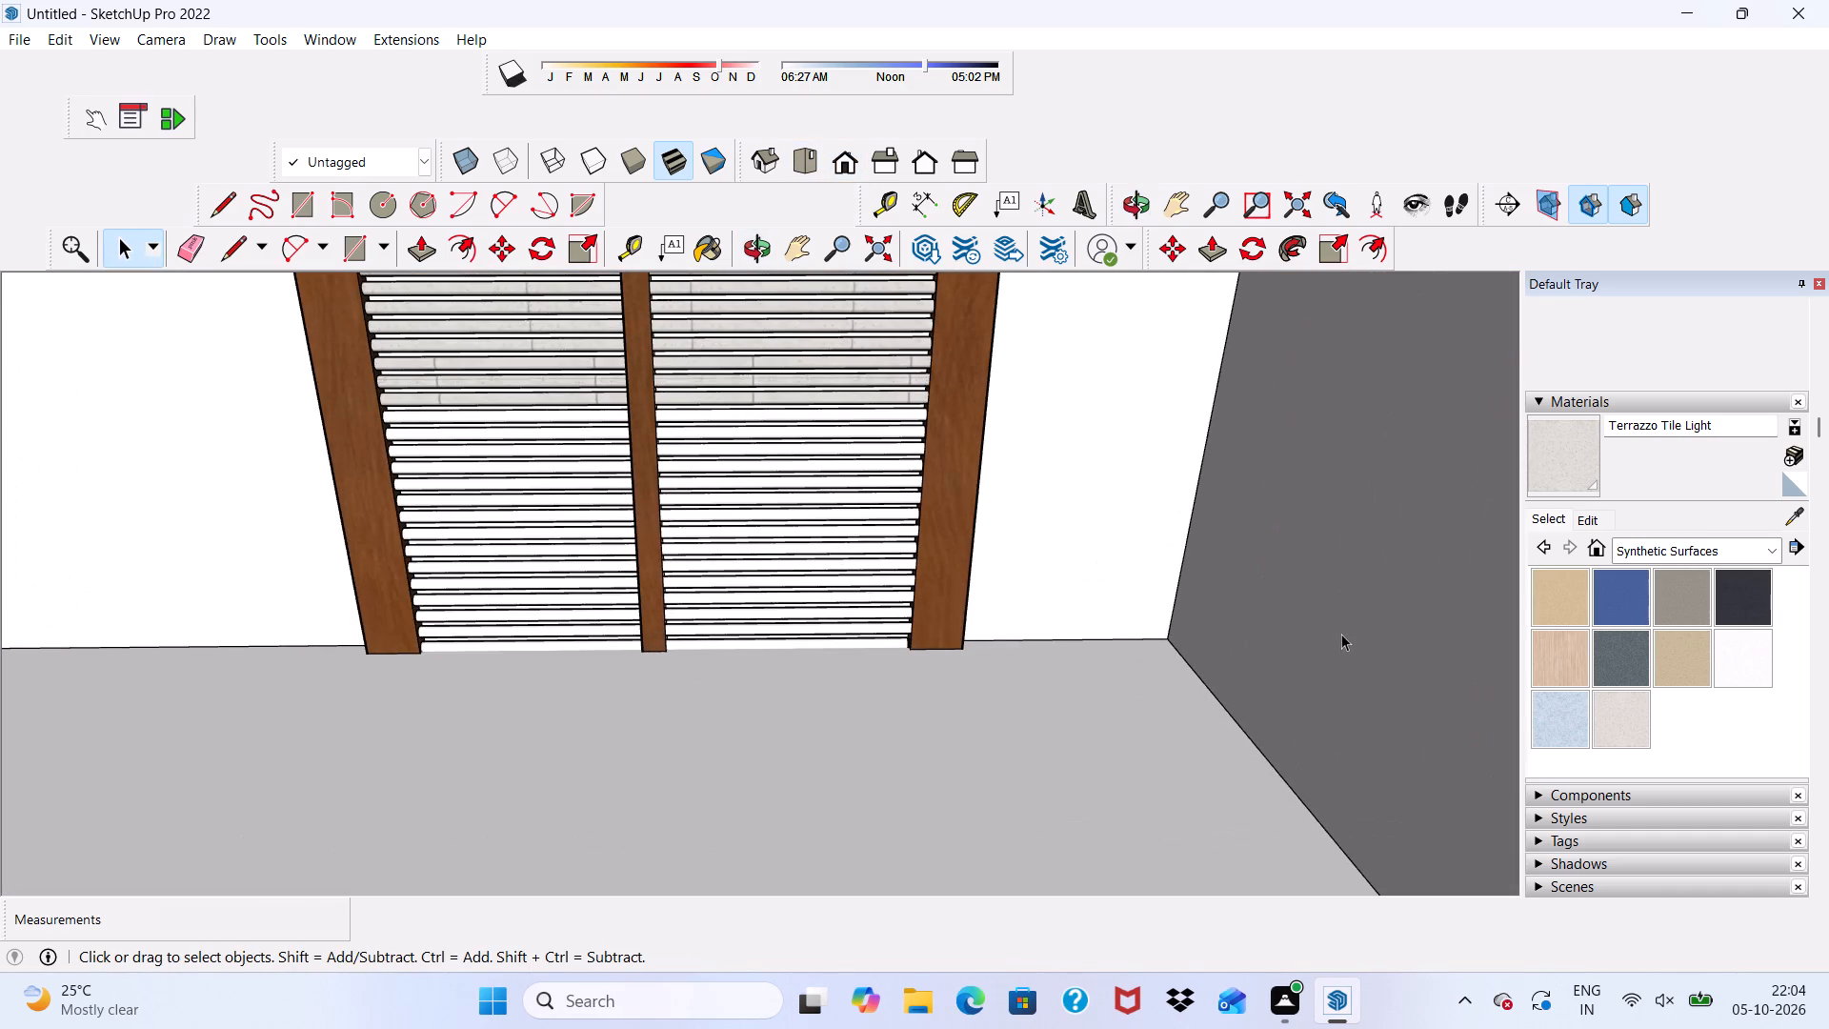
left_click(1625, 706)
scroll(701, 637, "up", 5)
scroll(452, 421, "down", 4)
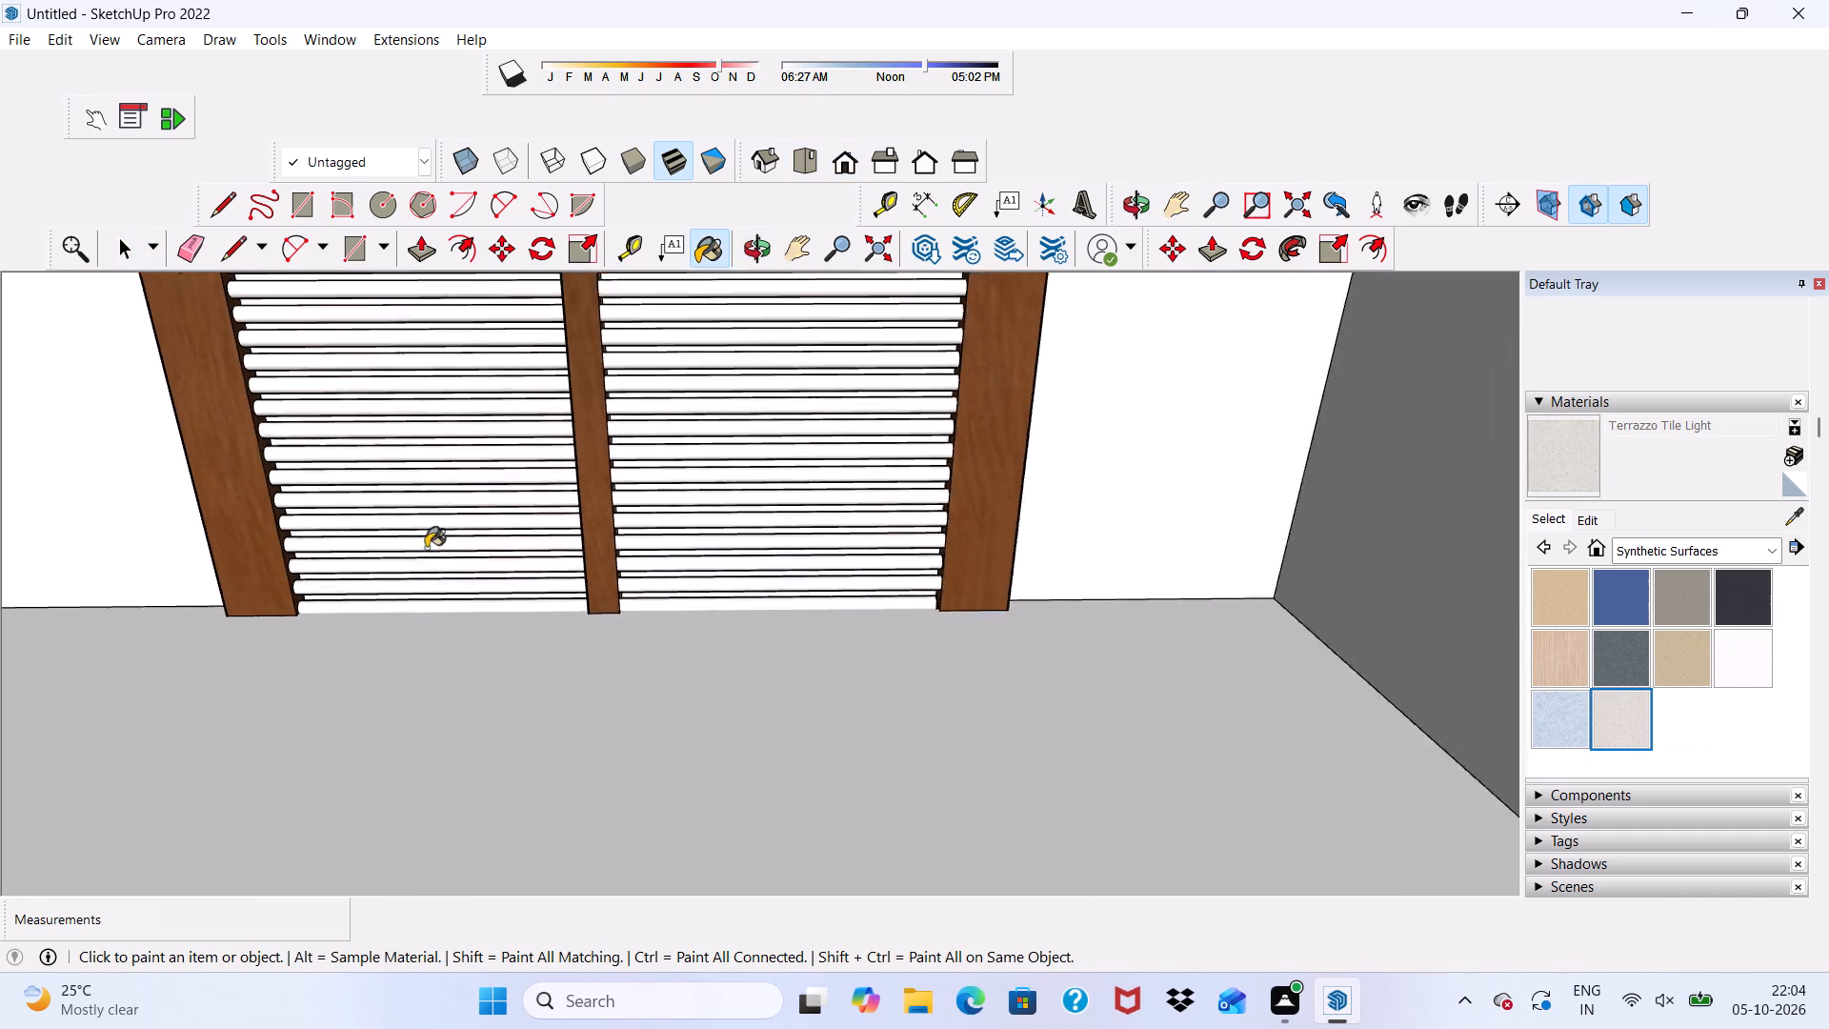
scroll(426, 548, "down", 2)
scroll(316, 373, "up", 10)
left_click(306, 348)
scroll(306, 348, "up", 2)
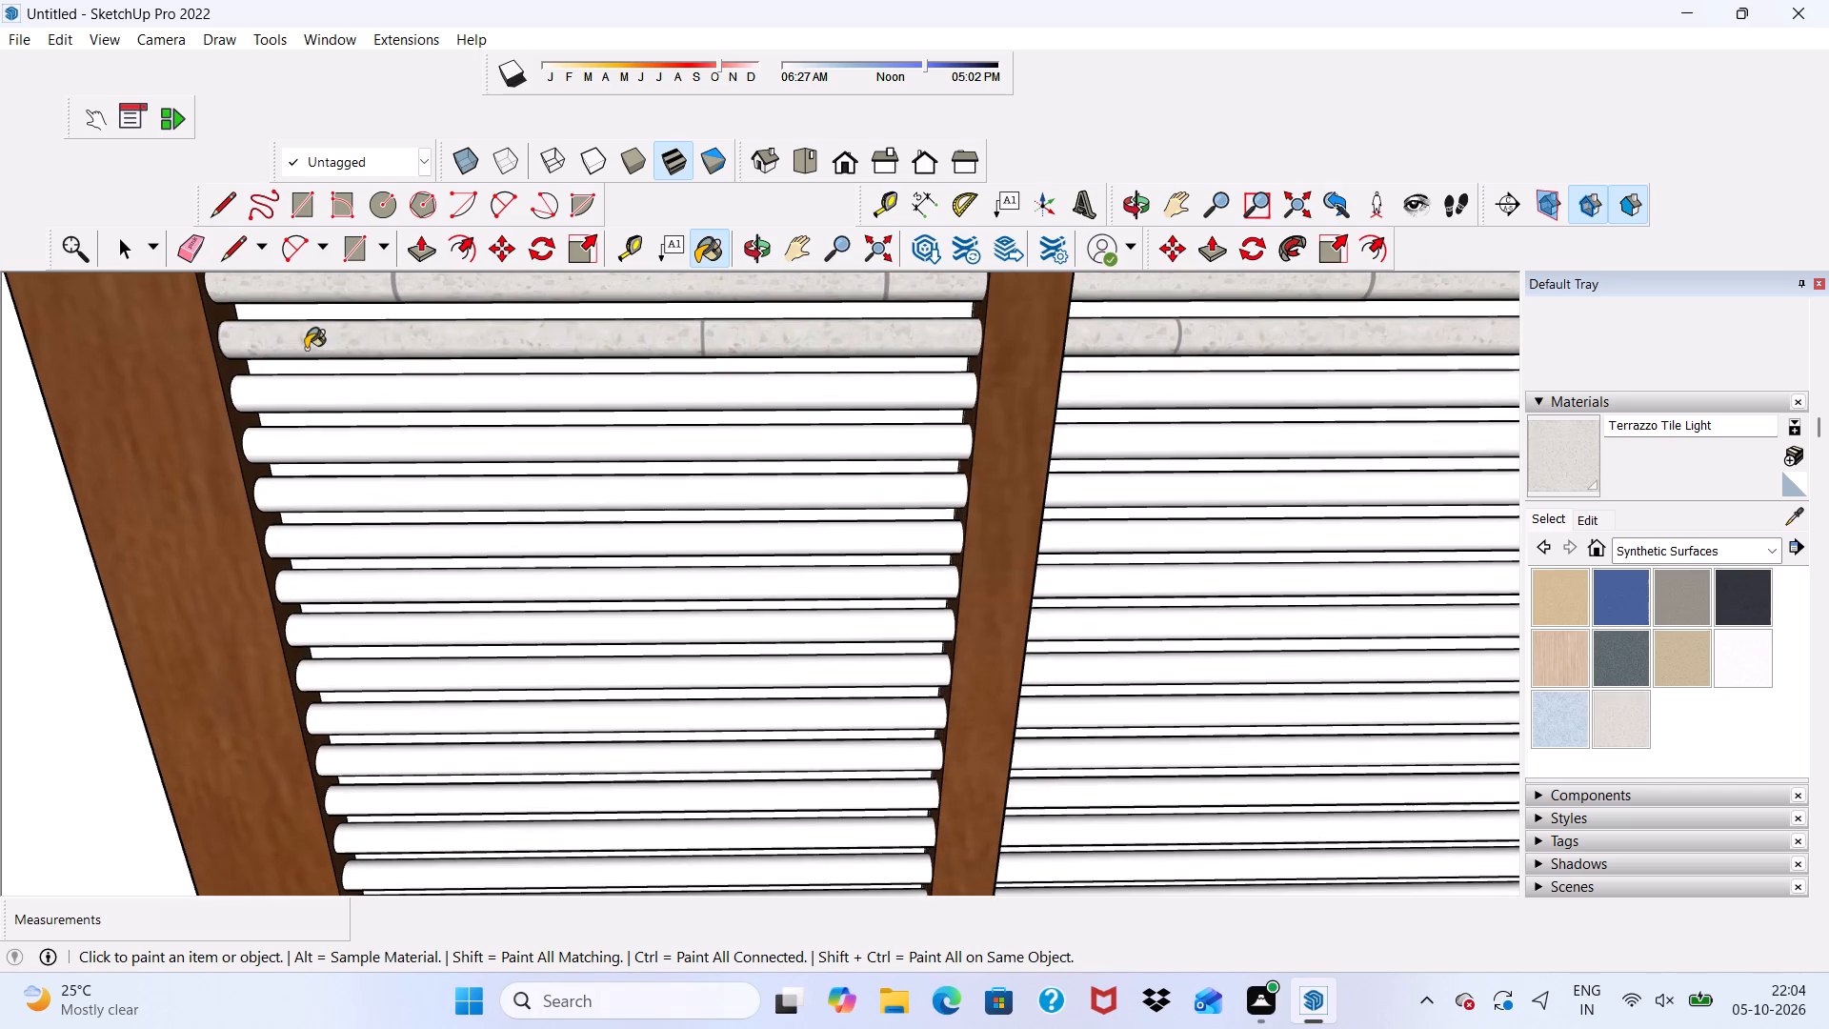
left_click(306, 392)
scroll(306, 440, "up", 3)
left_click(306, 459)
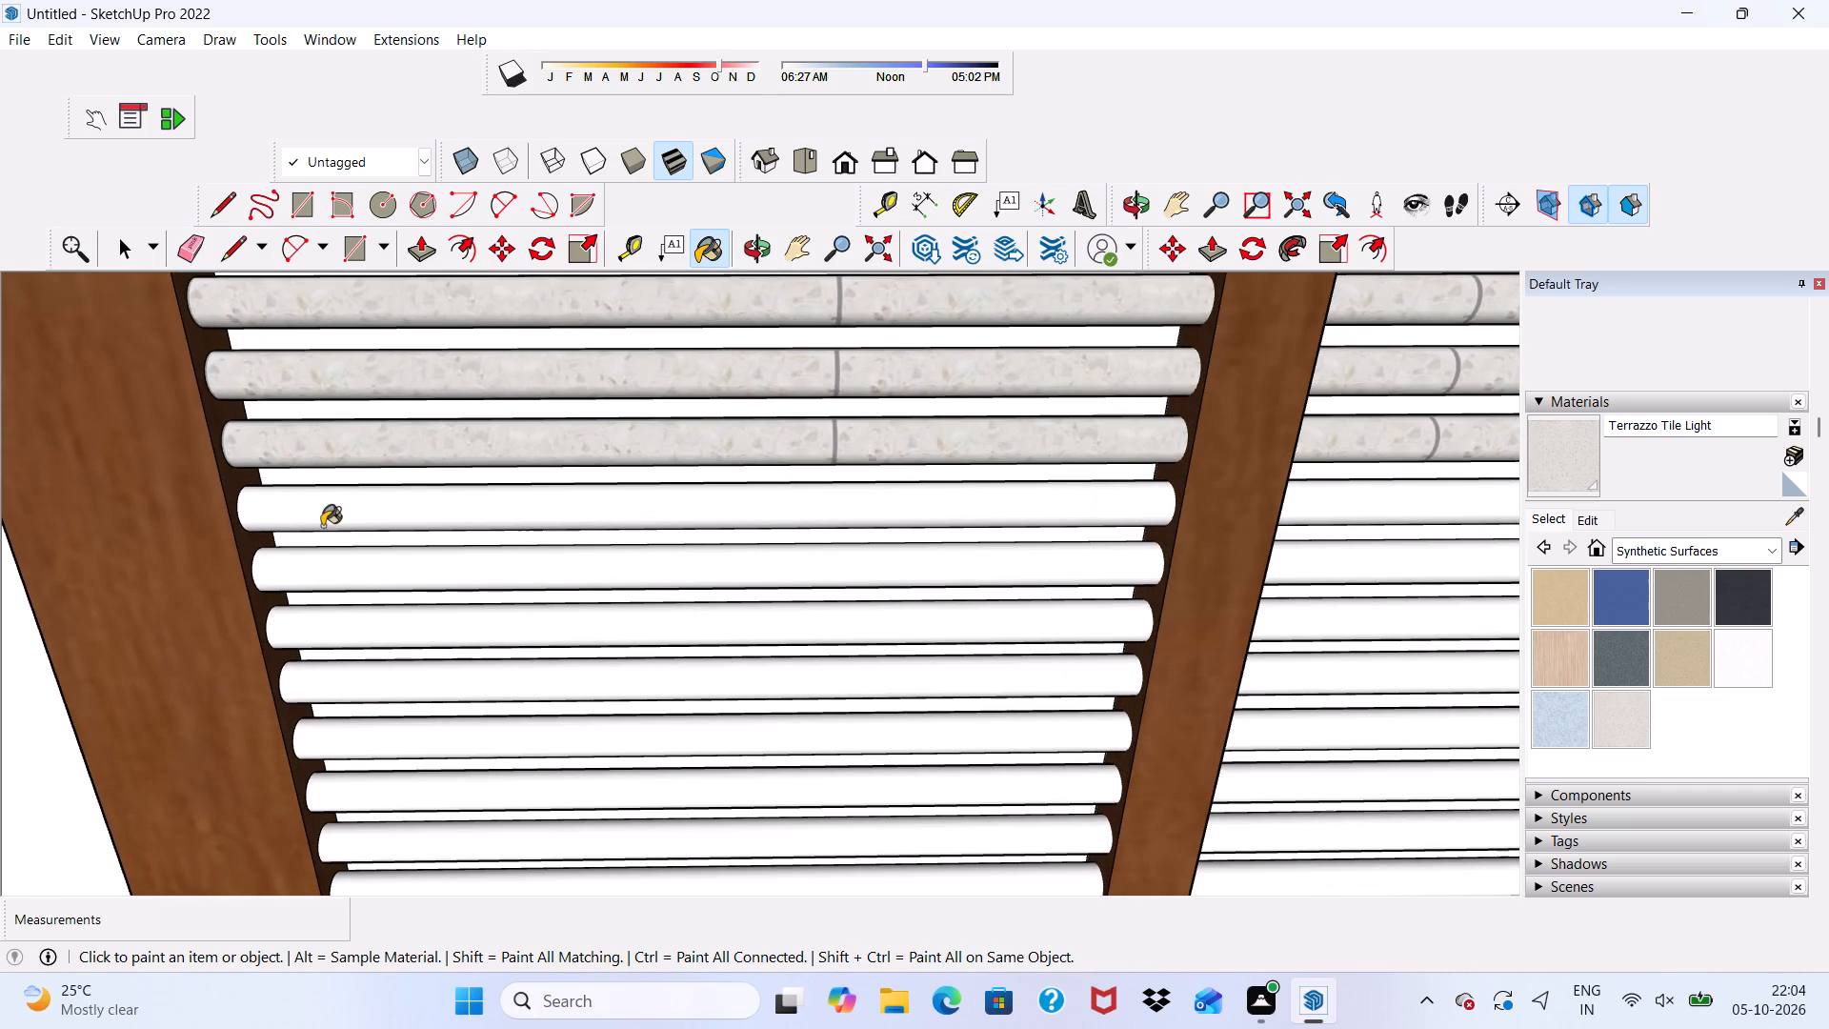
Paint the next five slats of the louvred door with Terrazzo Tile Light.
left_click(322, 527)
left_click(322, 575)
left_click(328, 621)
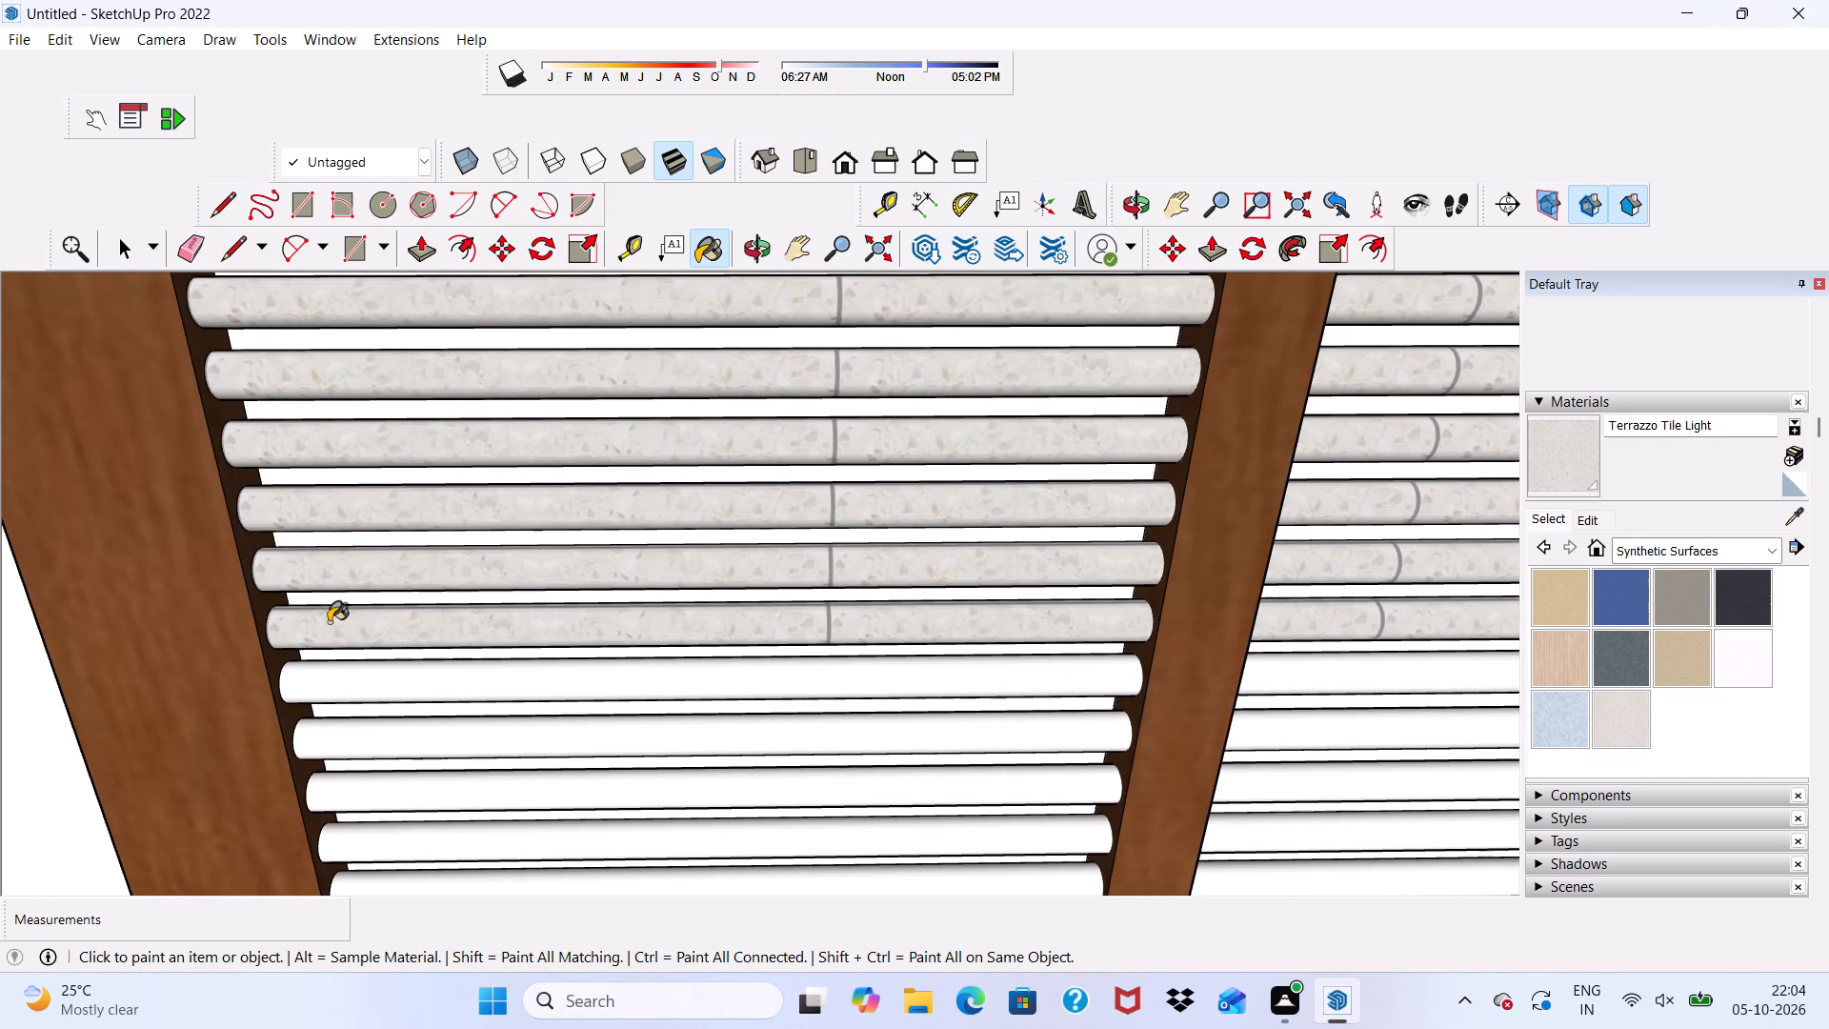
left_click(350, 689)
left_click_drag(360, 720, 362, 733)
Paint all the remaining slats down to the bottom of the louvred door with Terrazzo Tile Light.
scroll(362, 733, "down", 5)
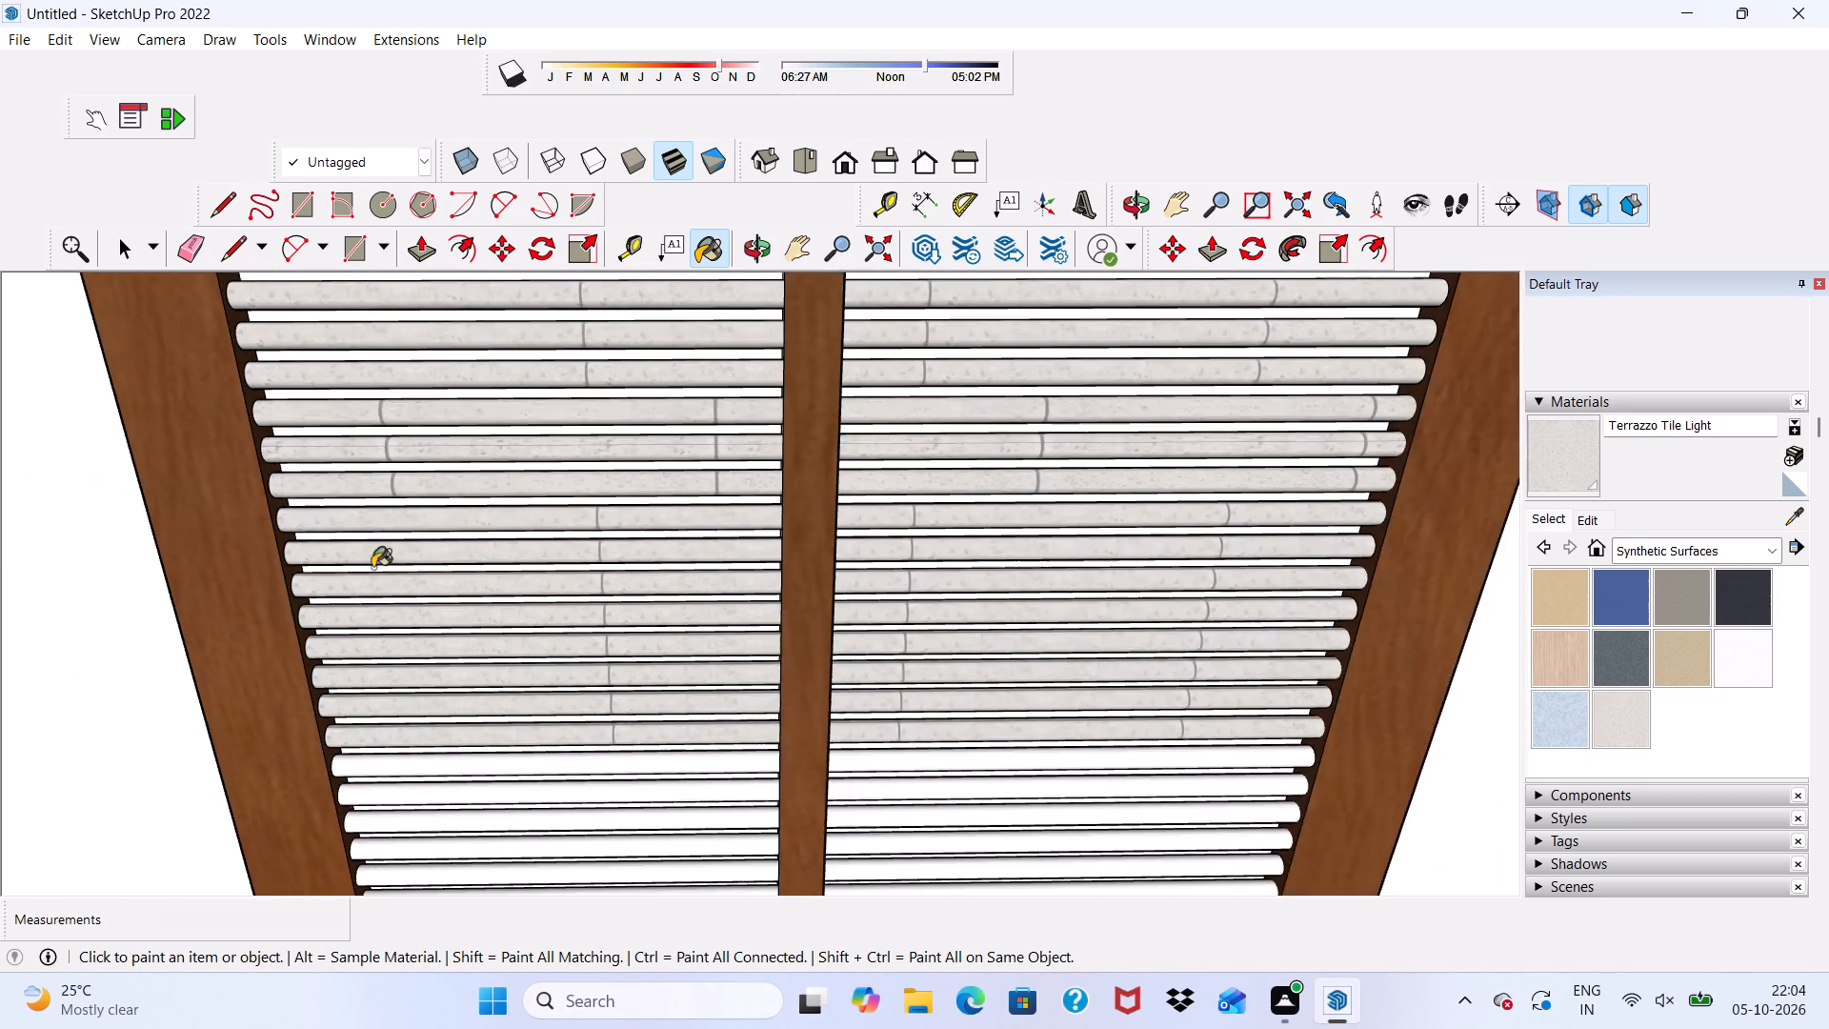
scroll(372, 568, "down", 6)
scroll(427, 731, "up", 4)
left_click(424, 715)
scroll(424, 715, "up", 1)
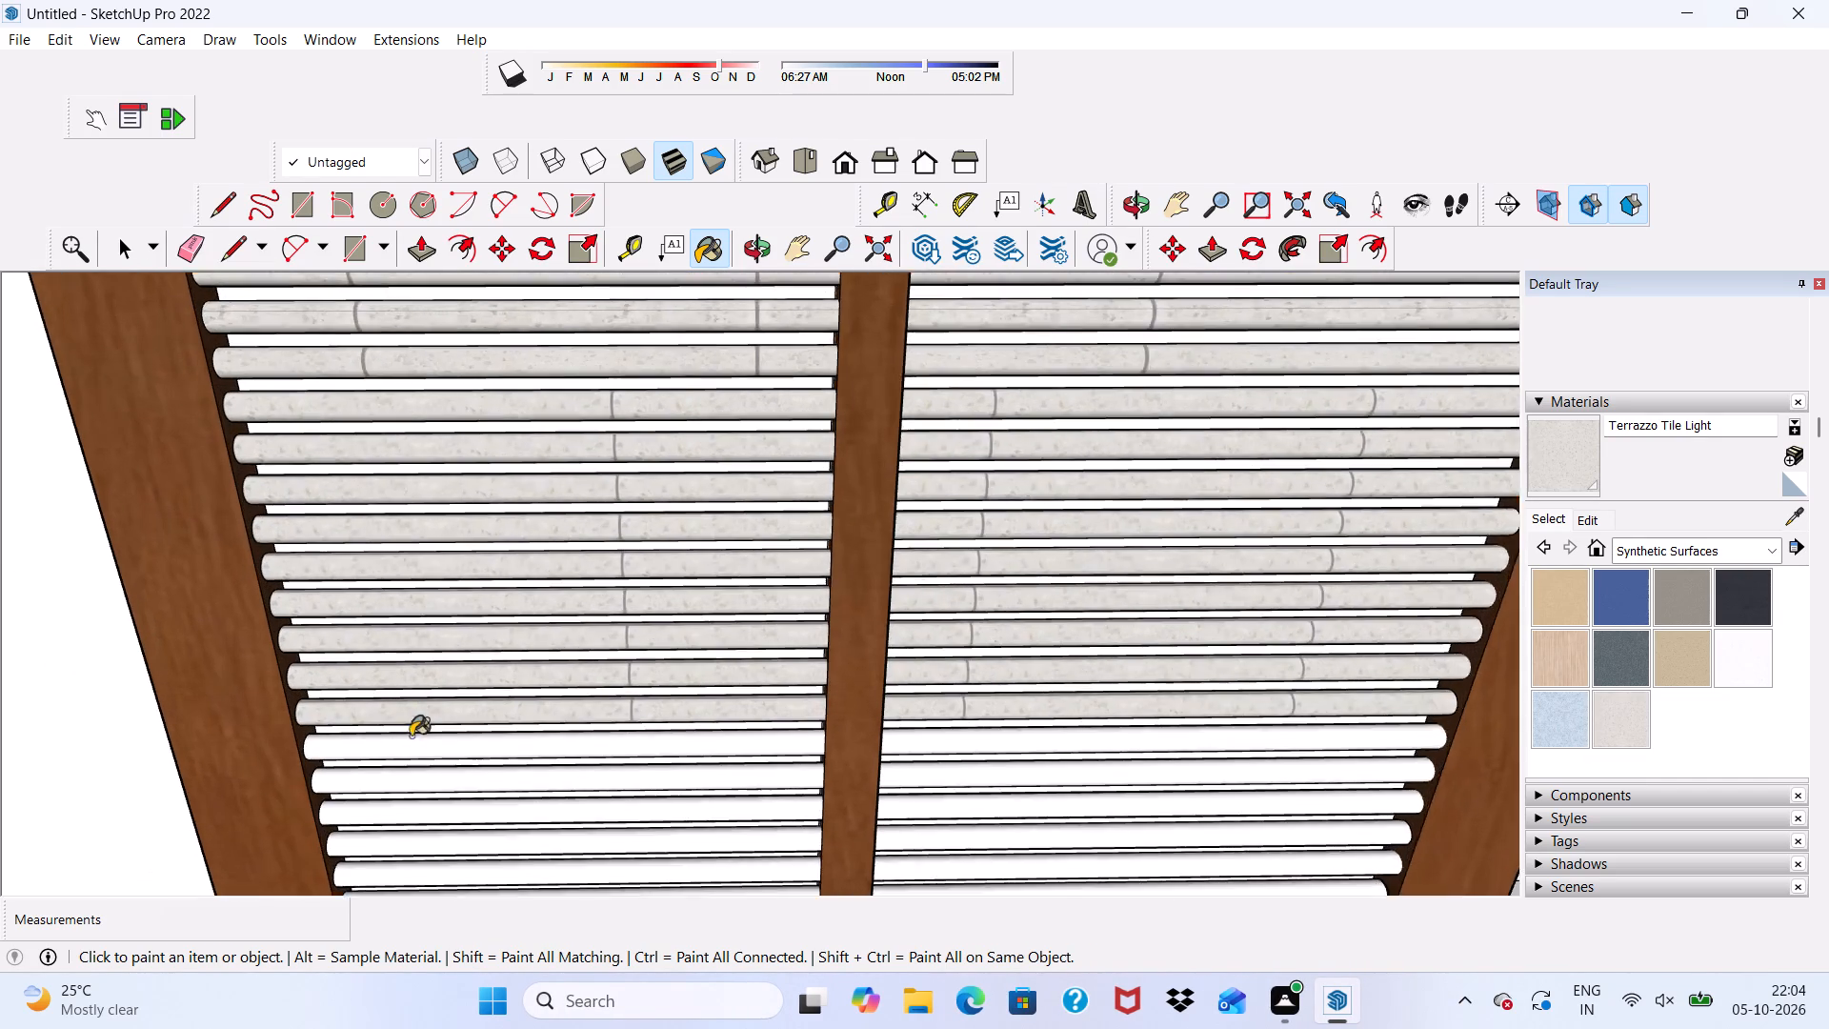
scroll(411, 736, "up", 1)
left_click(406, 745)
left_click(392, 785)
left_click(392, 818)
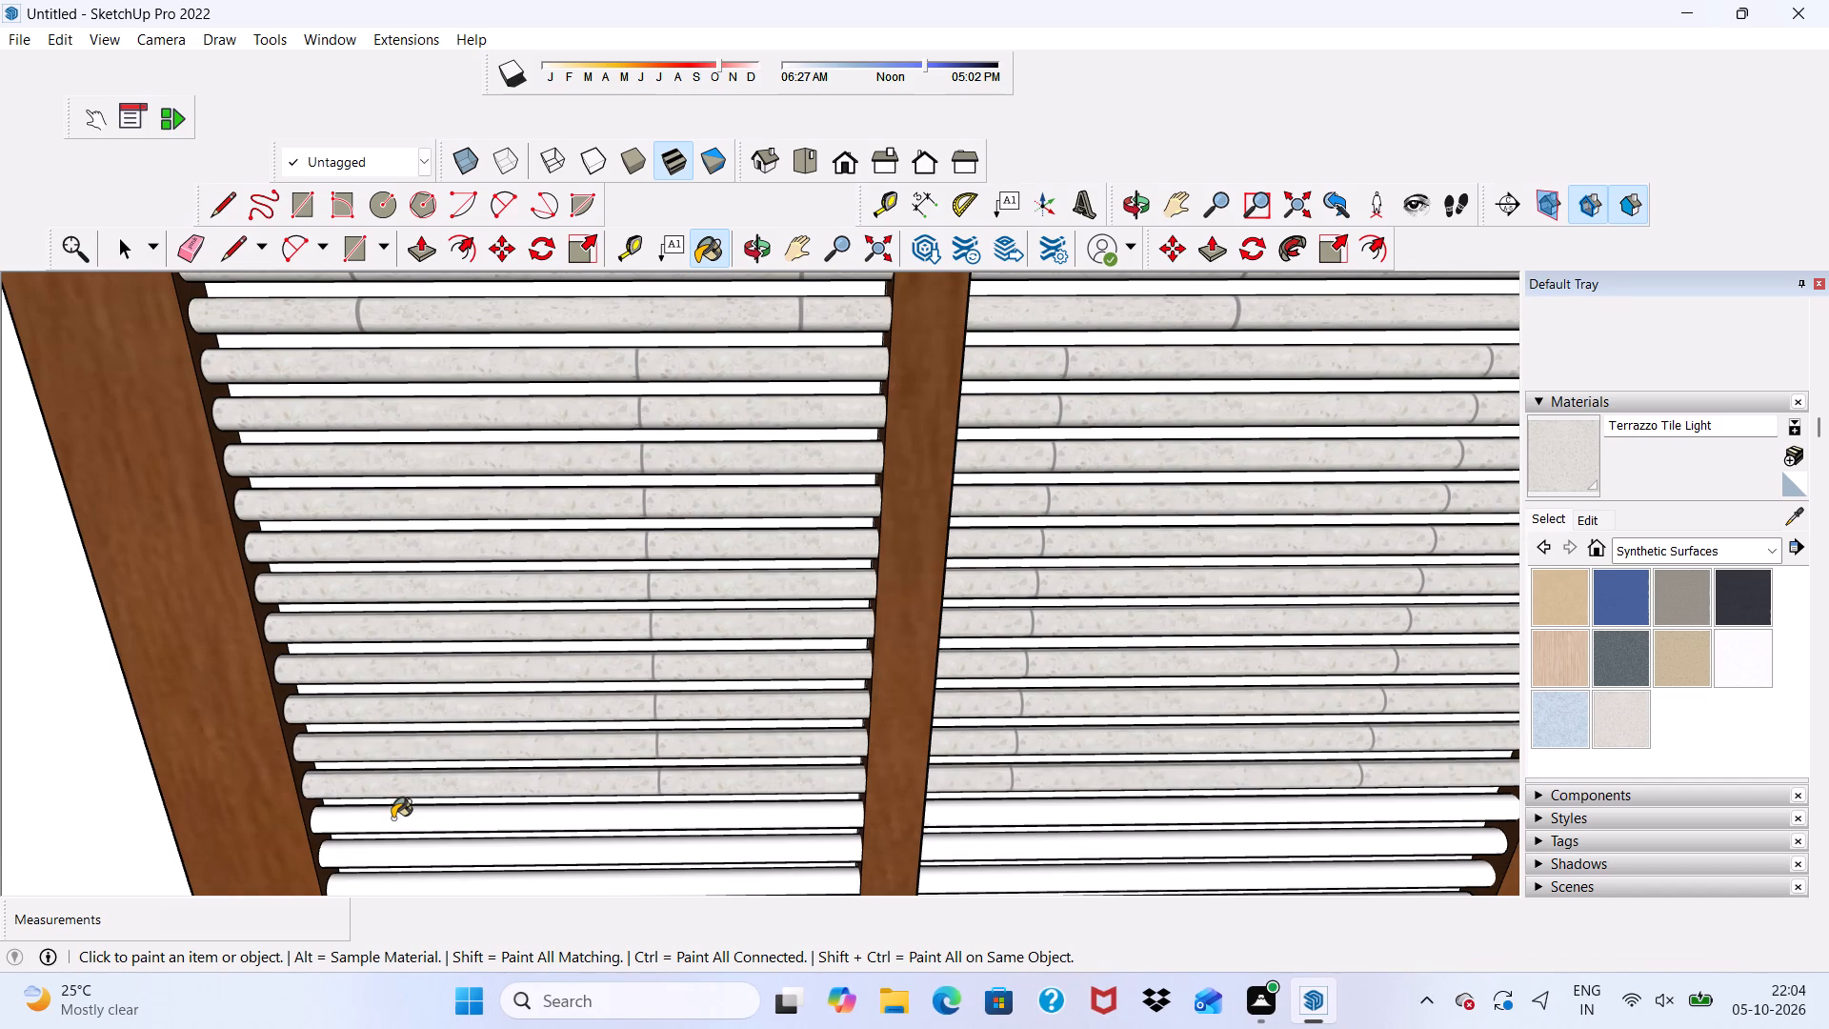
left_click(398, 854)
scroll(386, 786, "down", 6)
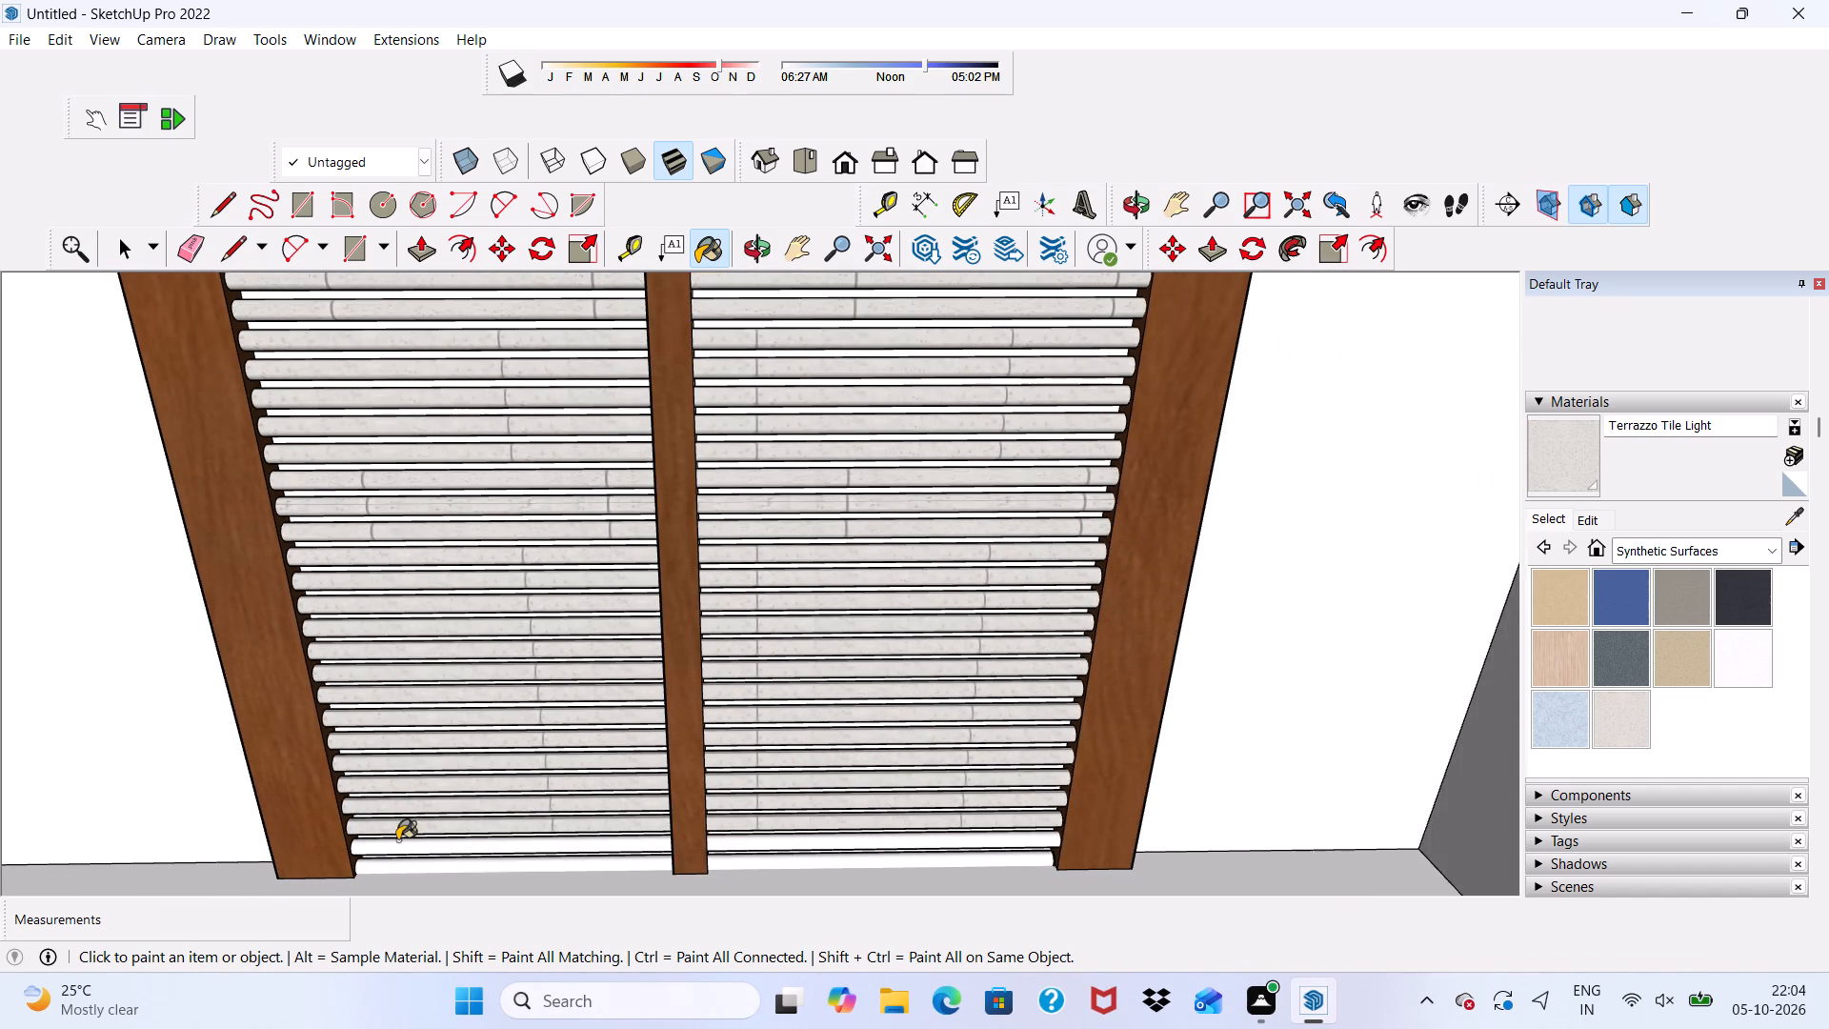
left_click(397, 842)
left_click(396, 863)
Paint the back faces visible between the slats in both halves of the louvred door with Terrazzo Tile Light.
scroll(330, 512, "up", 4)
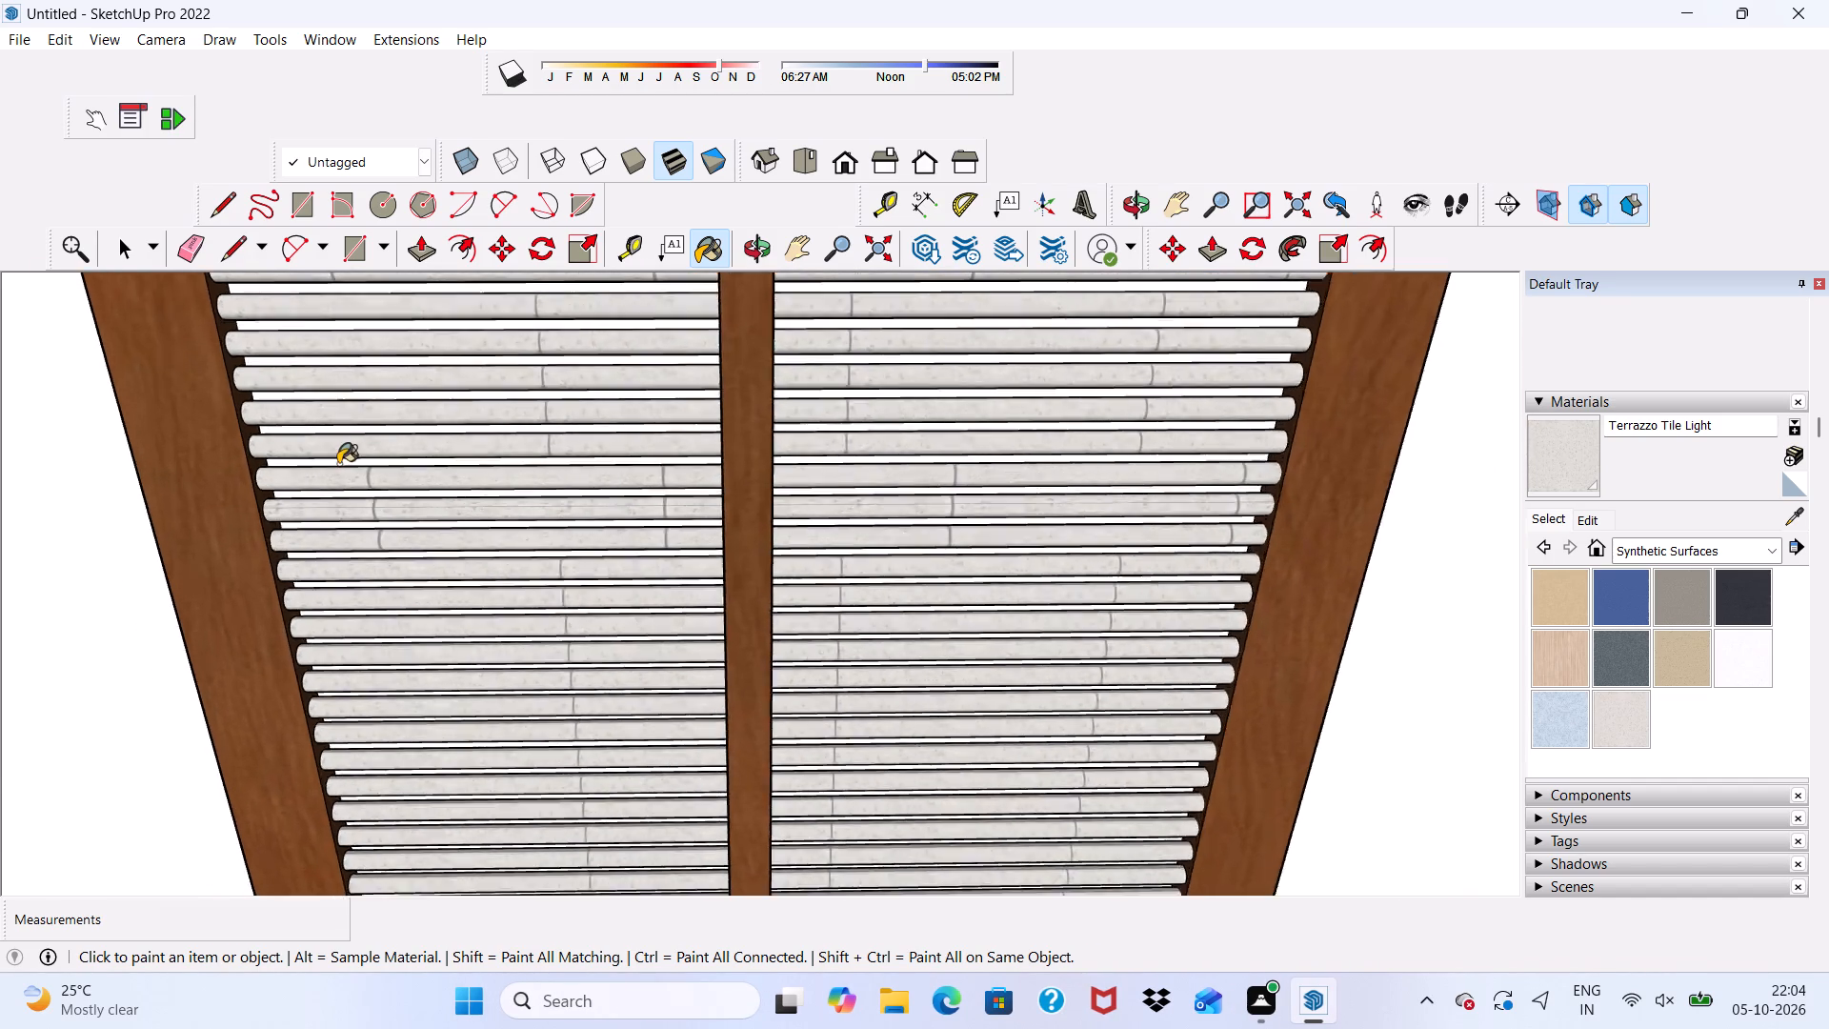
scroll(338, 464, "up", 11)
left_click(326, 383)
scroll(326, 383, "down", 9)
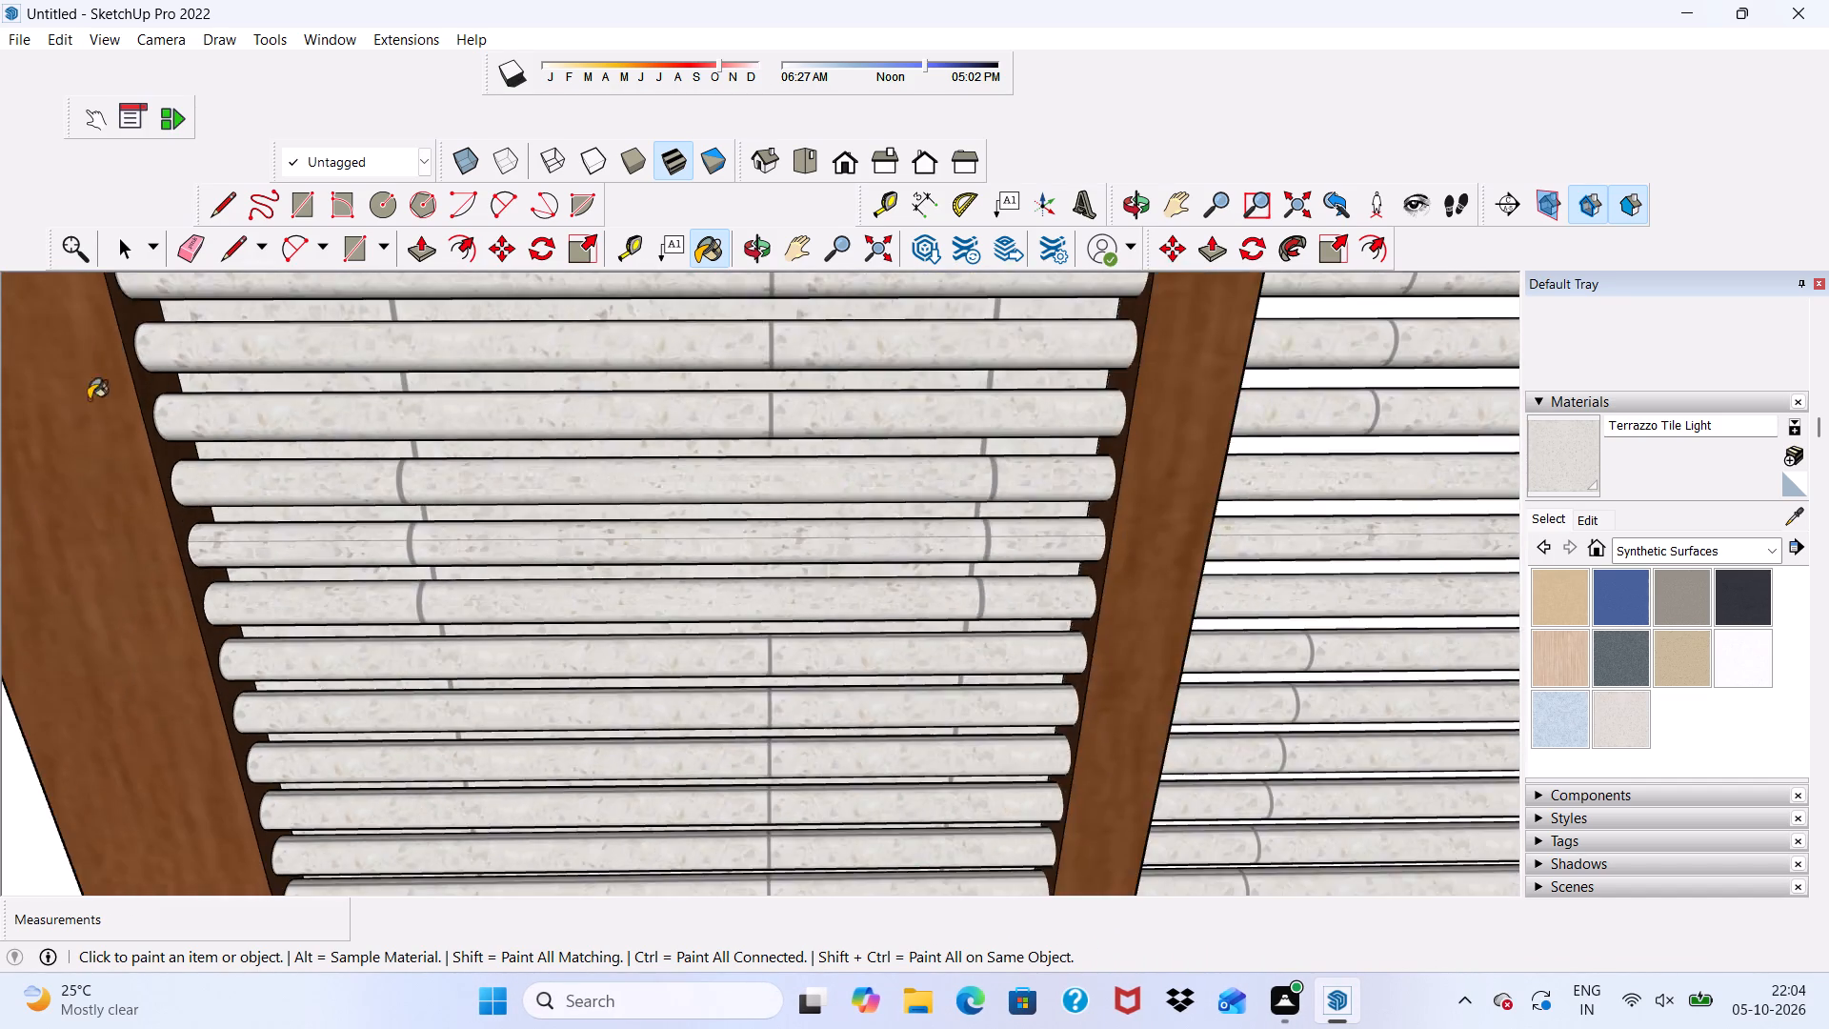
scroll(67, 414, "down", 15)
scroll(688, 363, "up", 17)
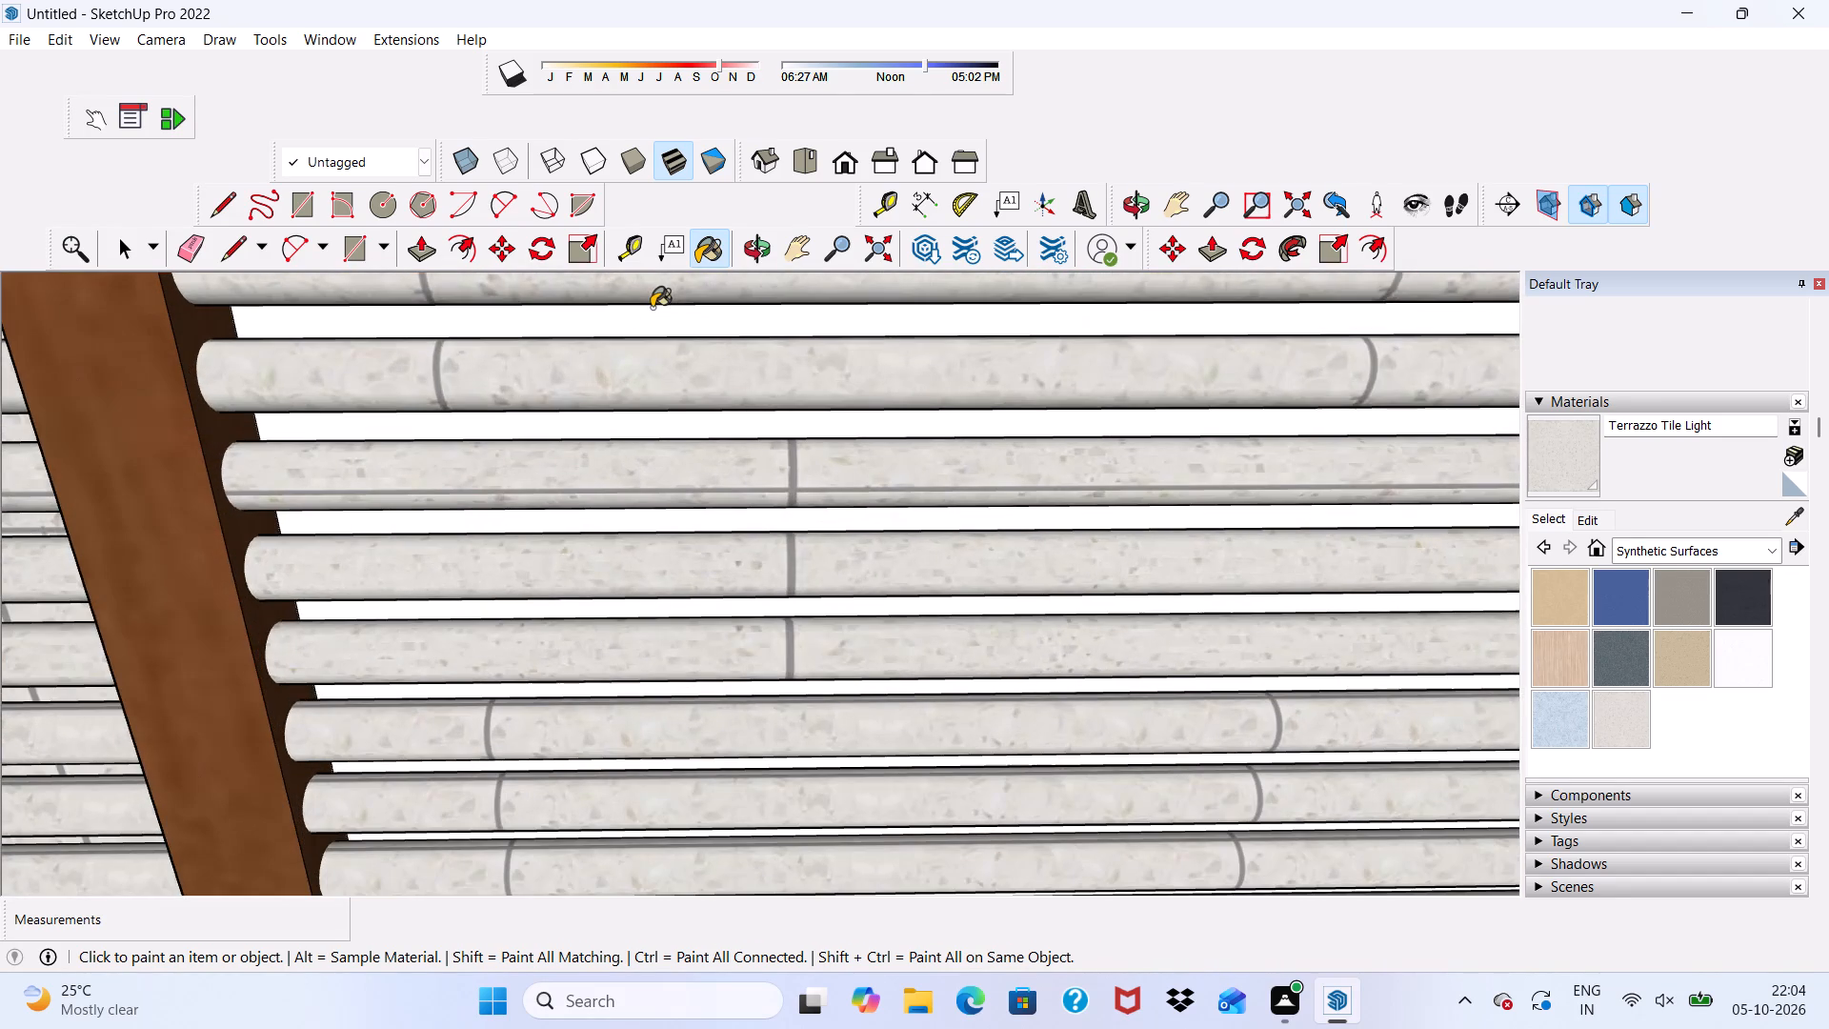
left_click(648, 312)
scroll(546, 375, "down", 5)
scroll(397, 400, "down", 14)
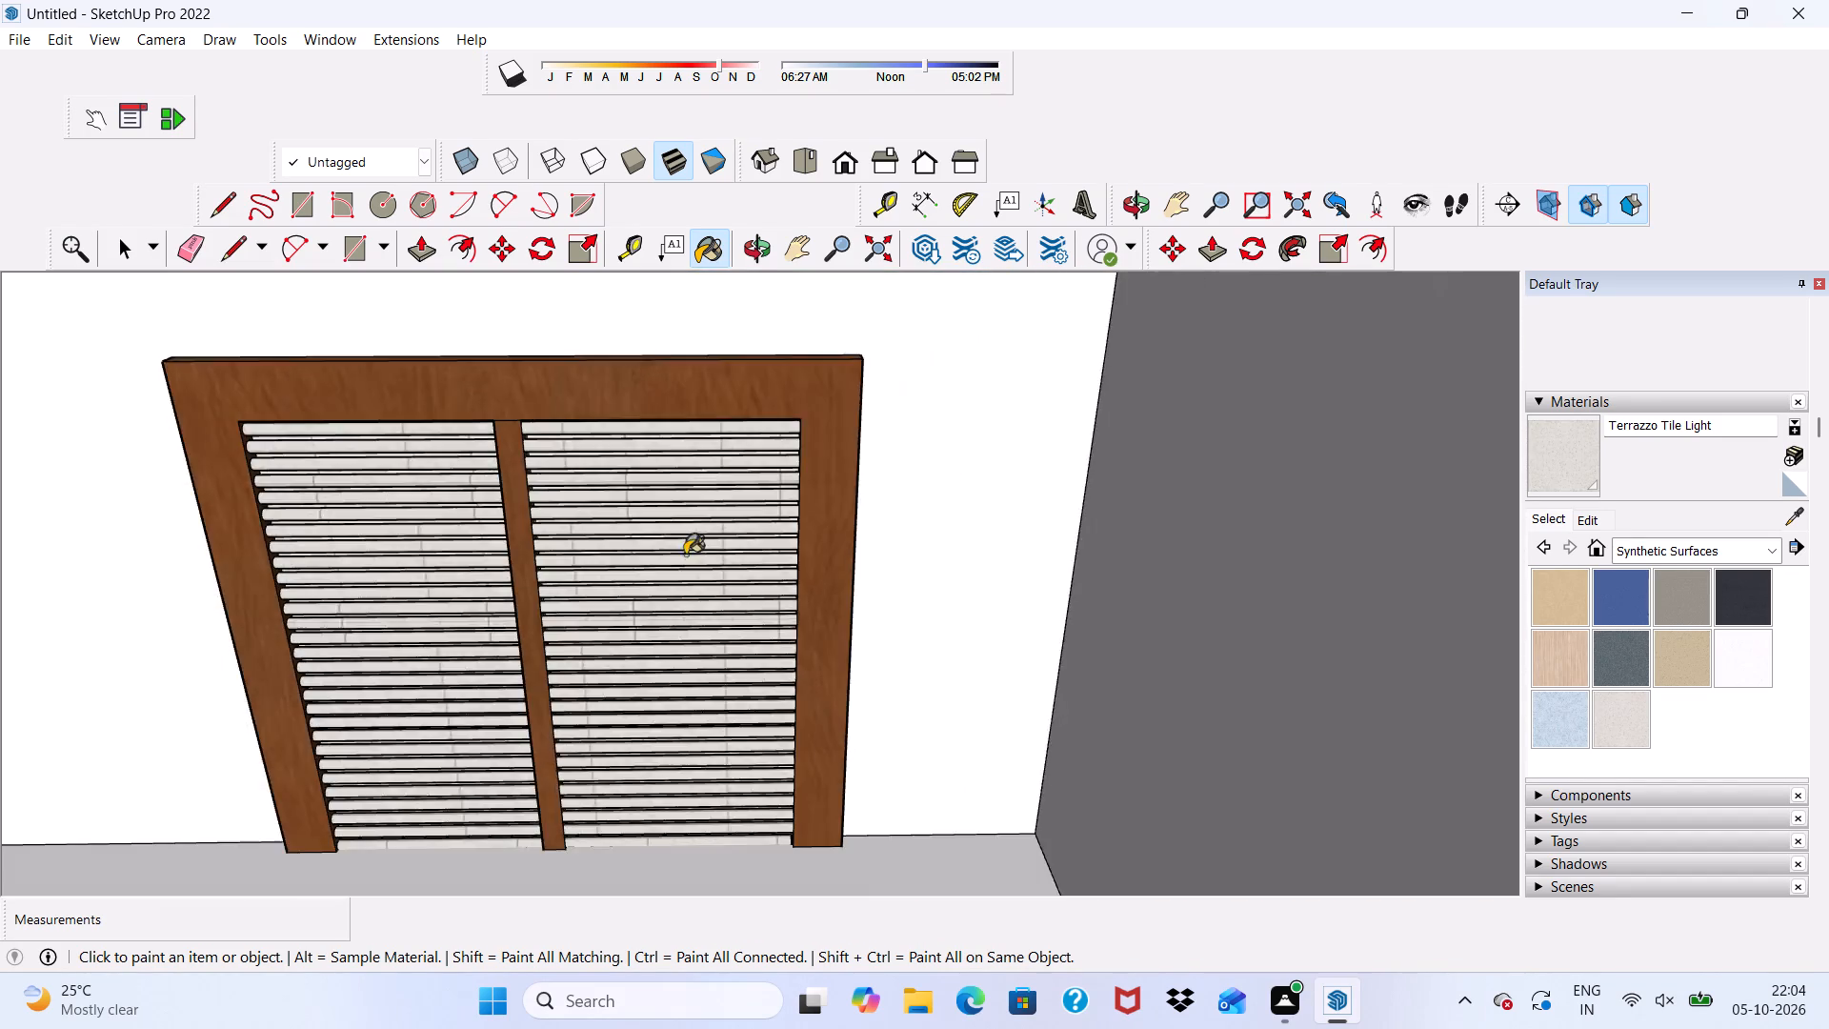
middle_click_drag(686, 546, 681, 436)
scroll(679, 442, "up", 1)
key("space")
scroll(679, 442, "down", 3)
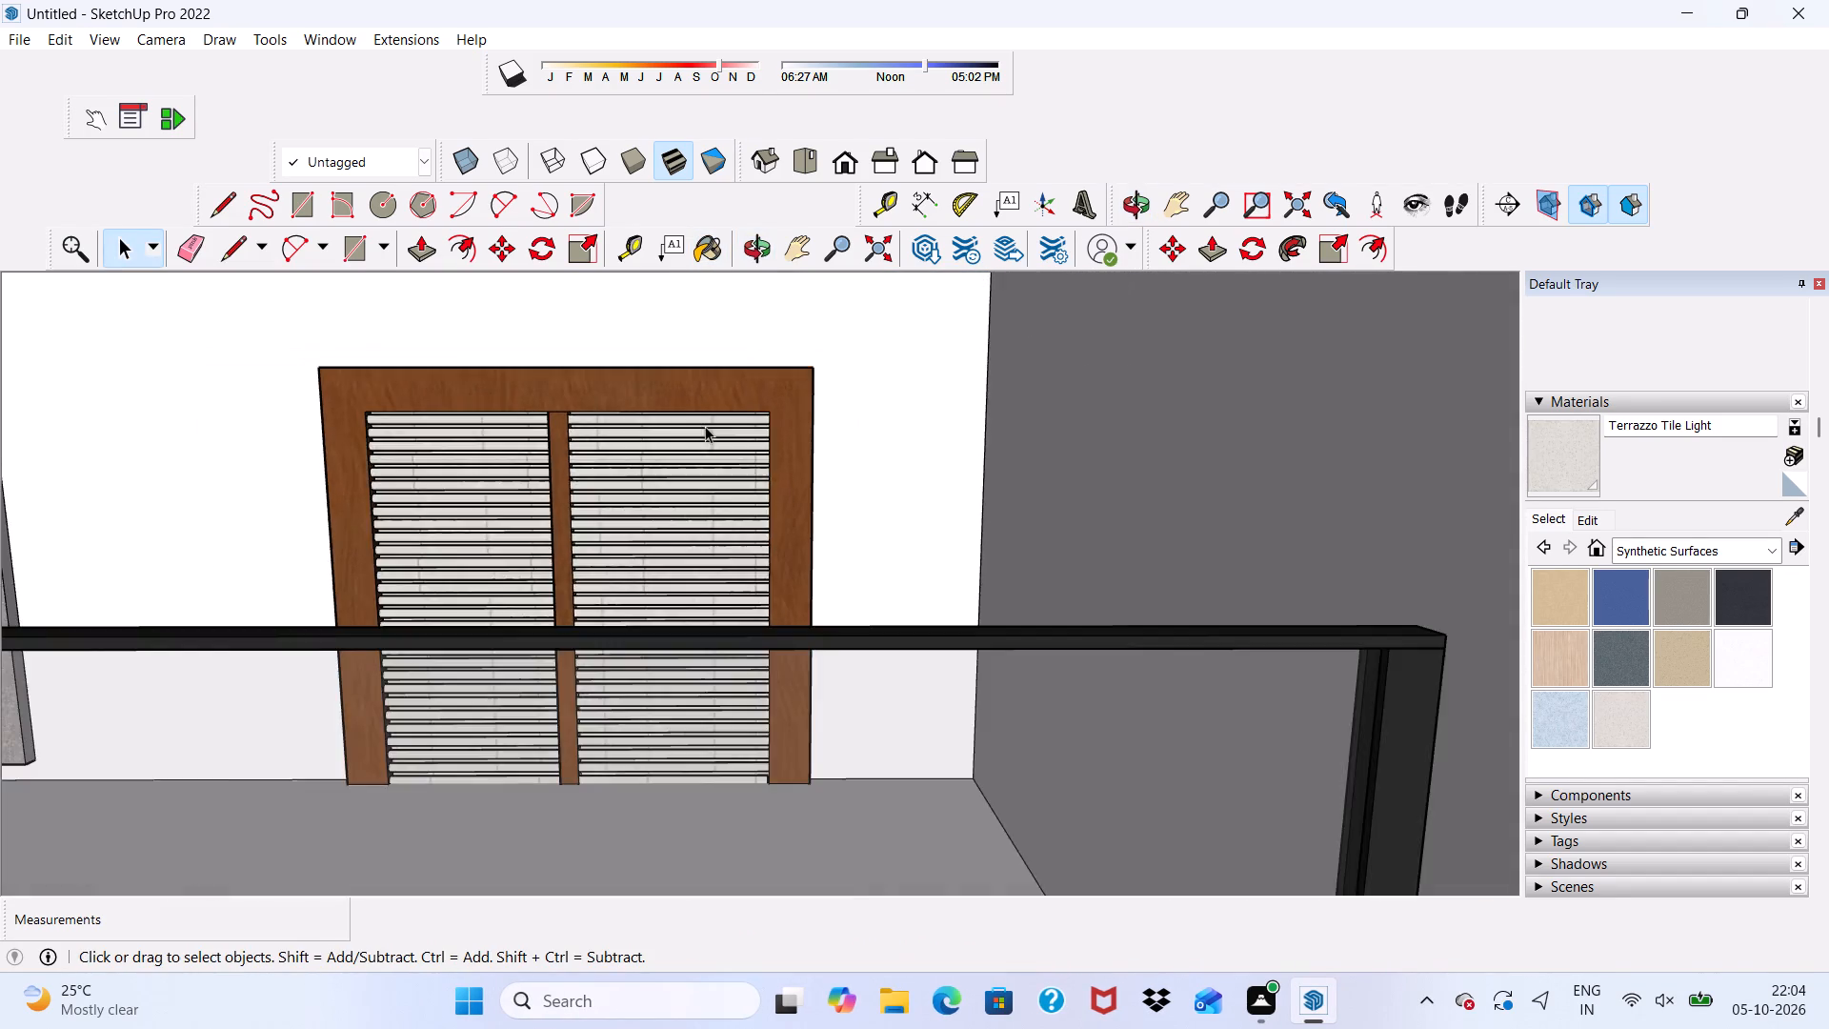
Examine the house front, focusing on the slatted gate and boundary wall below the balcony.
scroll(705, 426, "down", 4)
scroll(705, 421, "up", 1)
scroll(705, 421, "down", 17)
middle_click_drag(609, 521, 442, 615)
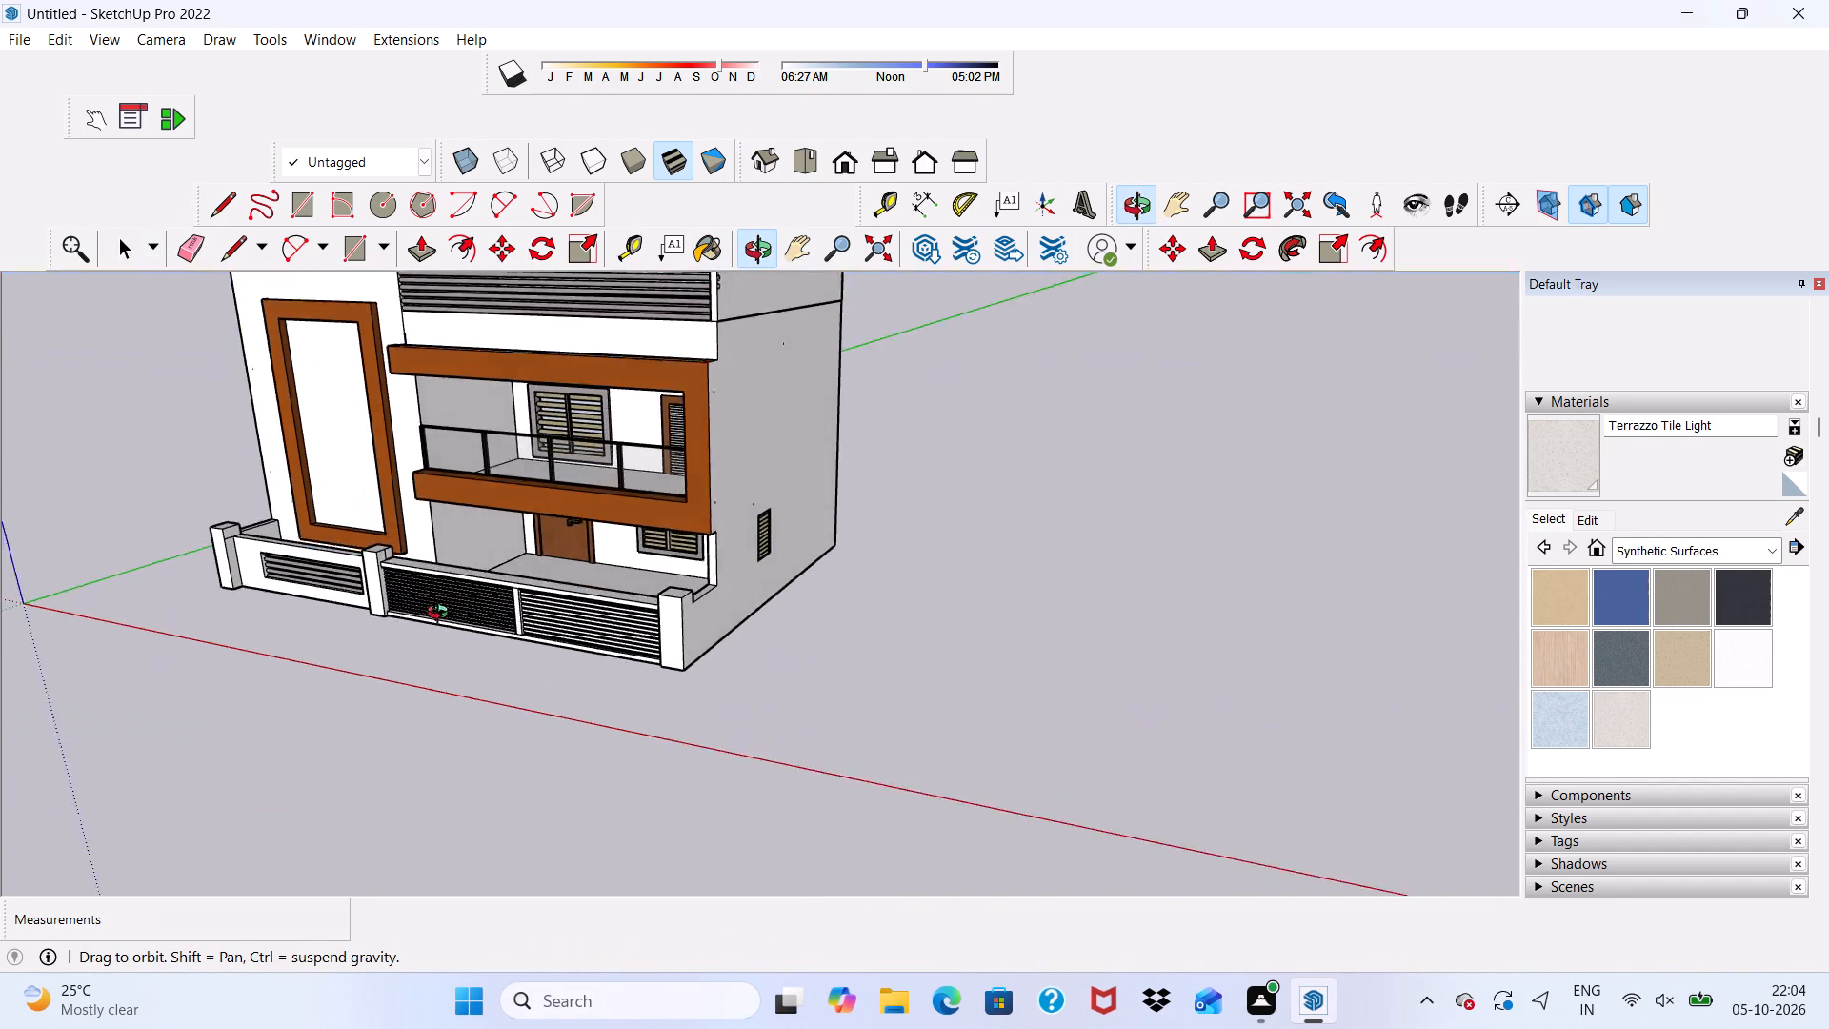
middle_click_drag(442, 615, 712, 515)
middle_click(712, 515)
scroll(576, 552, "up", 12)
scroll(506, 588, "down", 1)
middle_click_drag(501, 584, 371, 514)
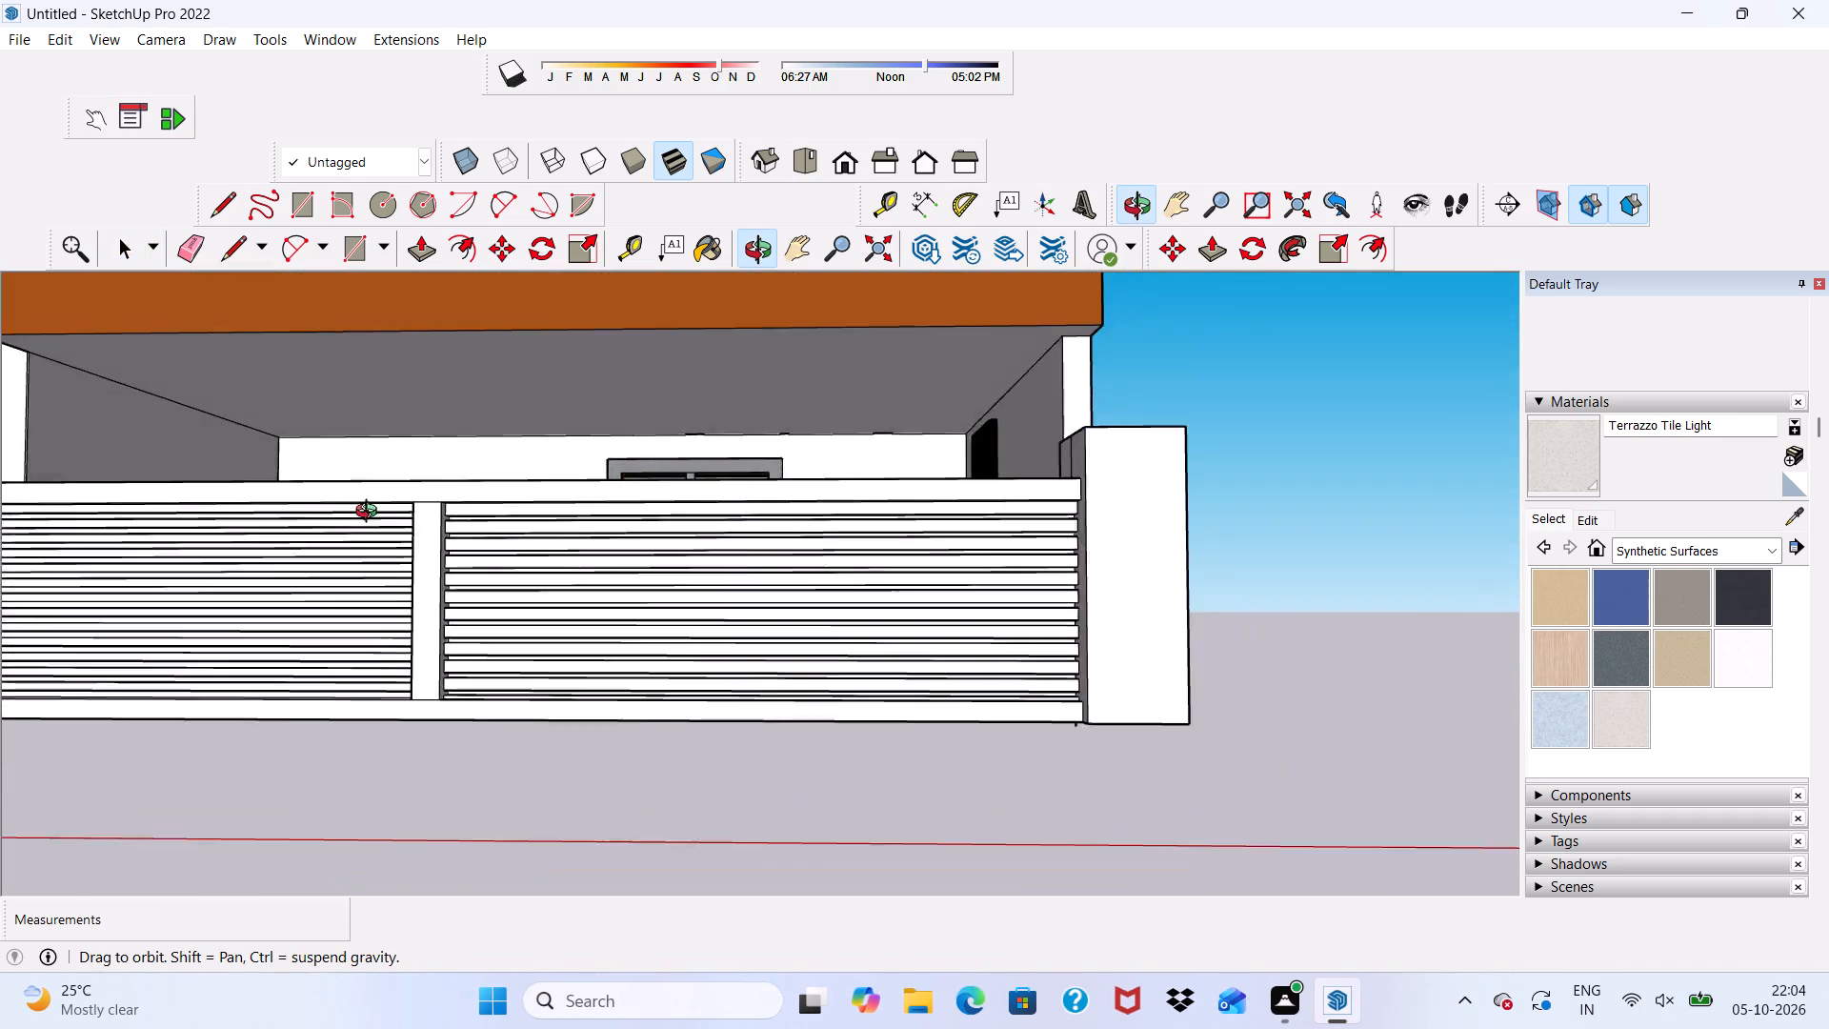
middle_click_drag(371, 514, 345, 560)
scroll(345, 560, "up", 5)
scroll(345, 560, "down", 3)
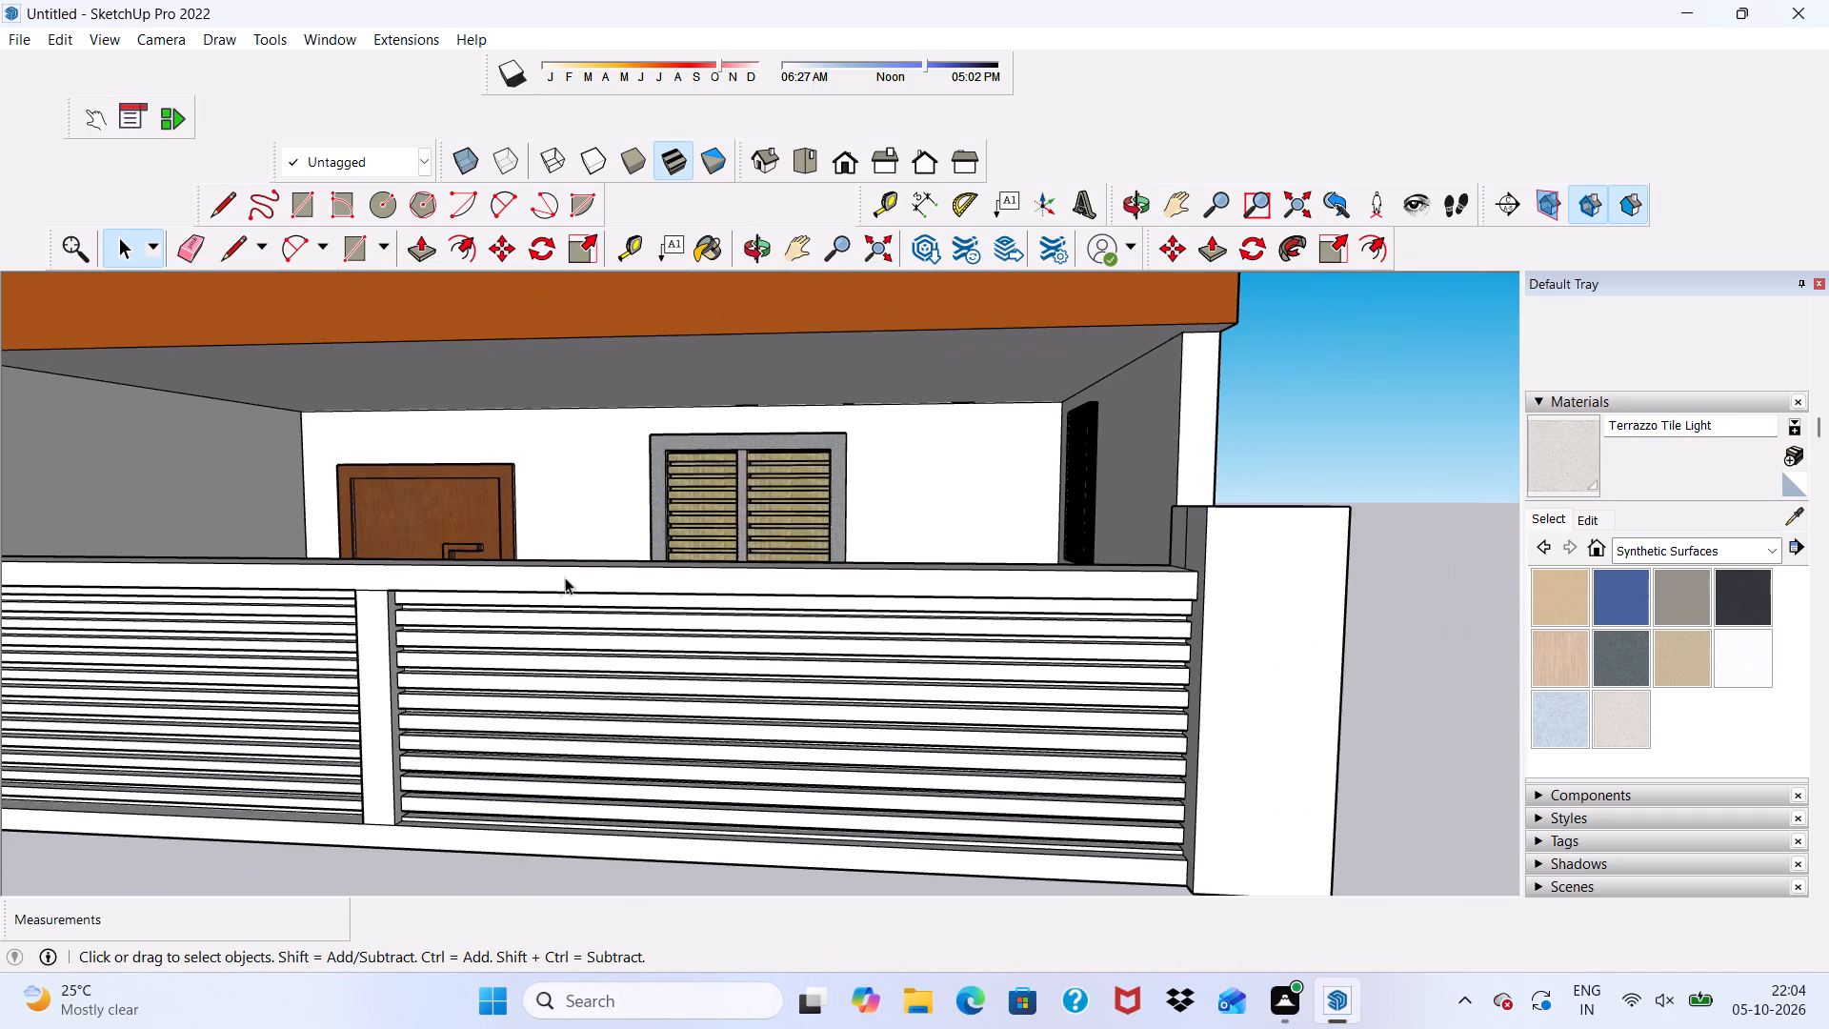
scroll(585, 555, "down", 6)
scroll(701, 526, "up", 2)
scroll(701, 525, "down", 3)
scroll(644, 567, "up", 1)
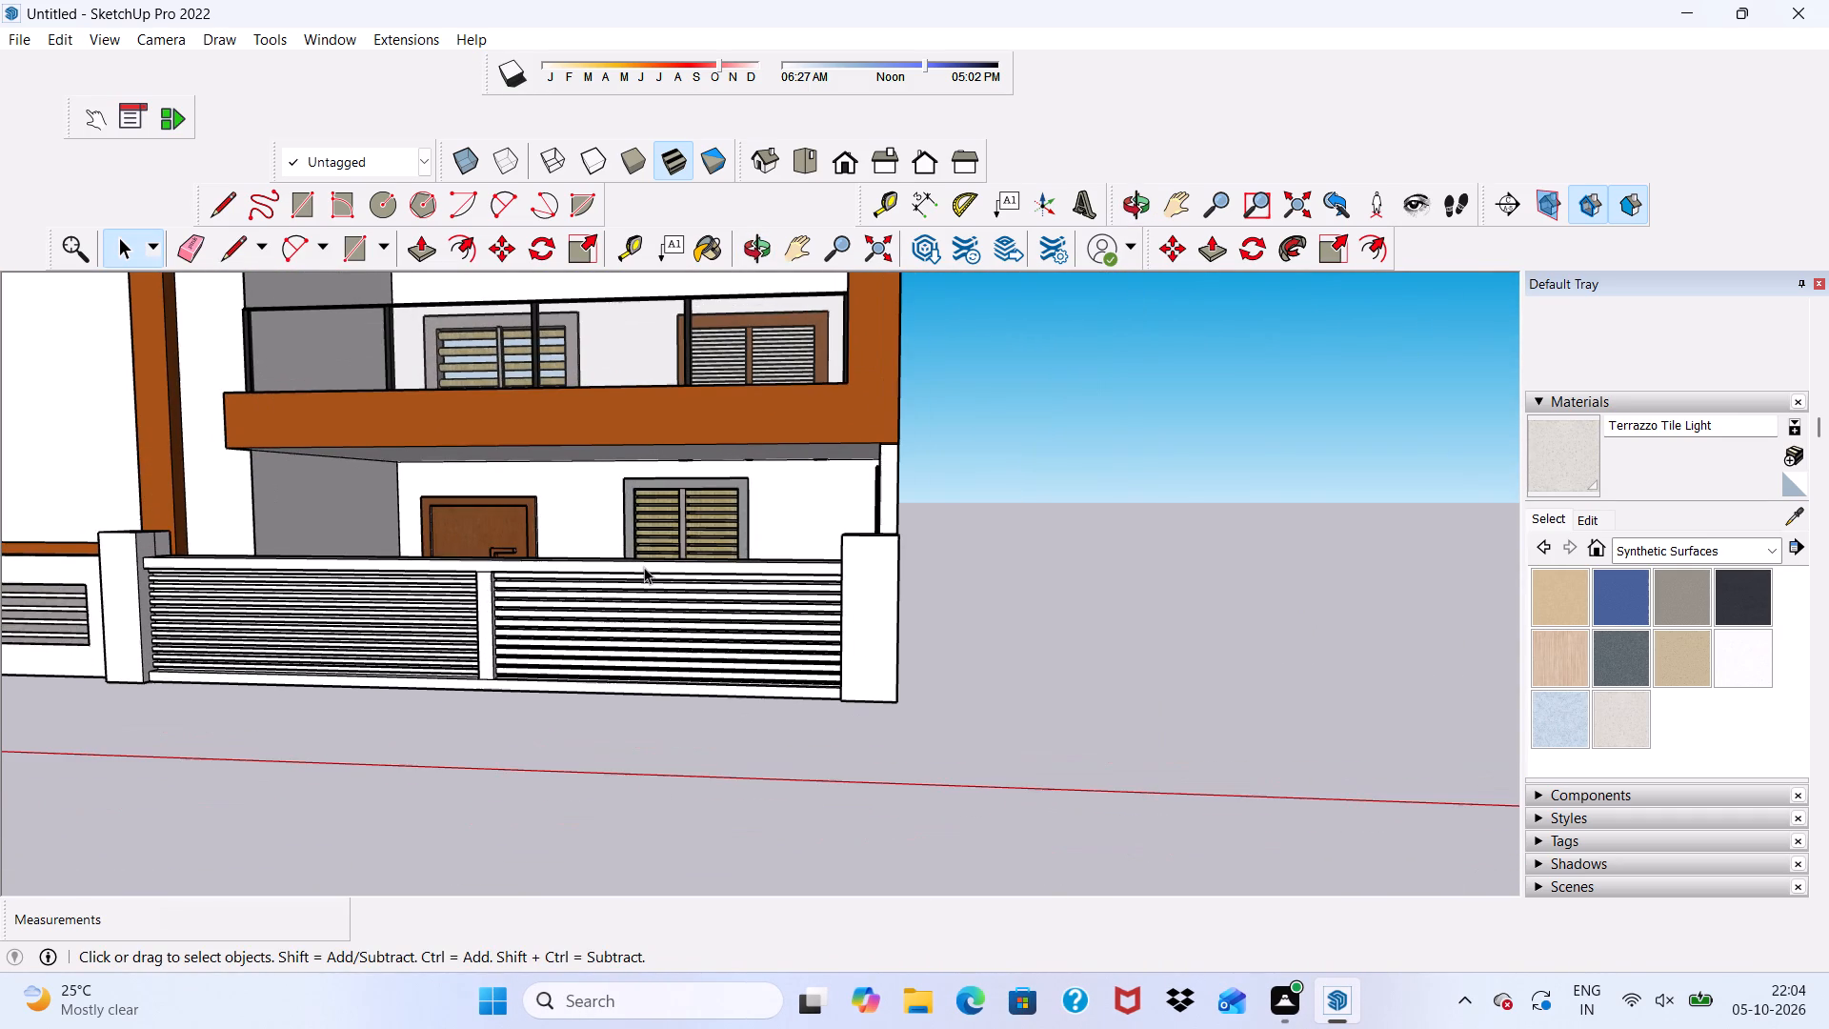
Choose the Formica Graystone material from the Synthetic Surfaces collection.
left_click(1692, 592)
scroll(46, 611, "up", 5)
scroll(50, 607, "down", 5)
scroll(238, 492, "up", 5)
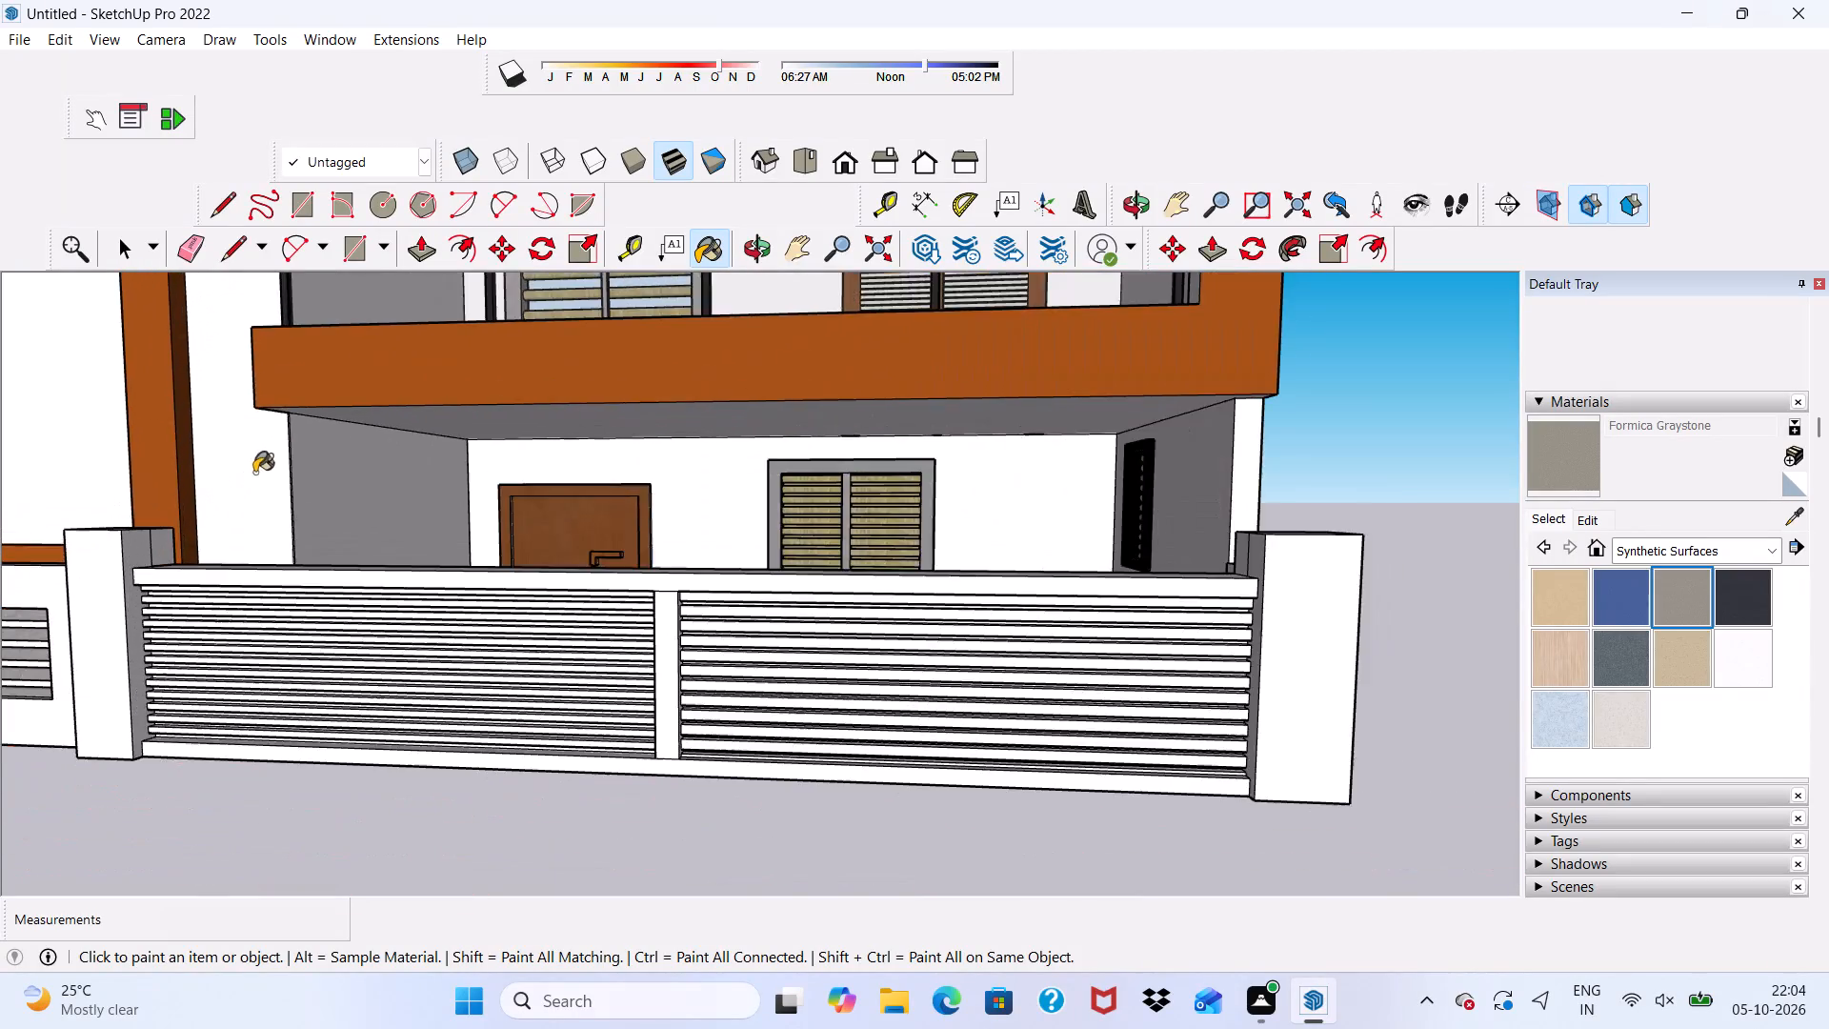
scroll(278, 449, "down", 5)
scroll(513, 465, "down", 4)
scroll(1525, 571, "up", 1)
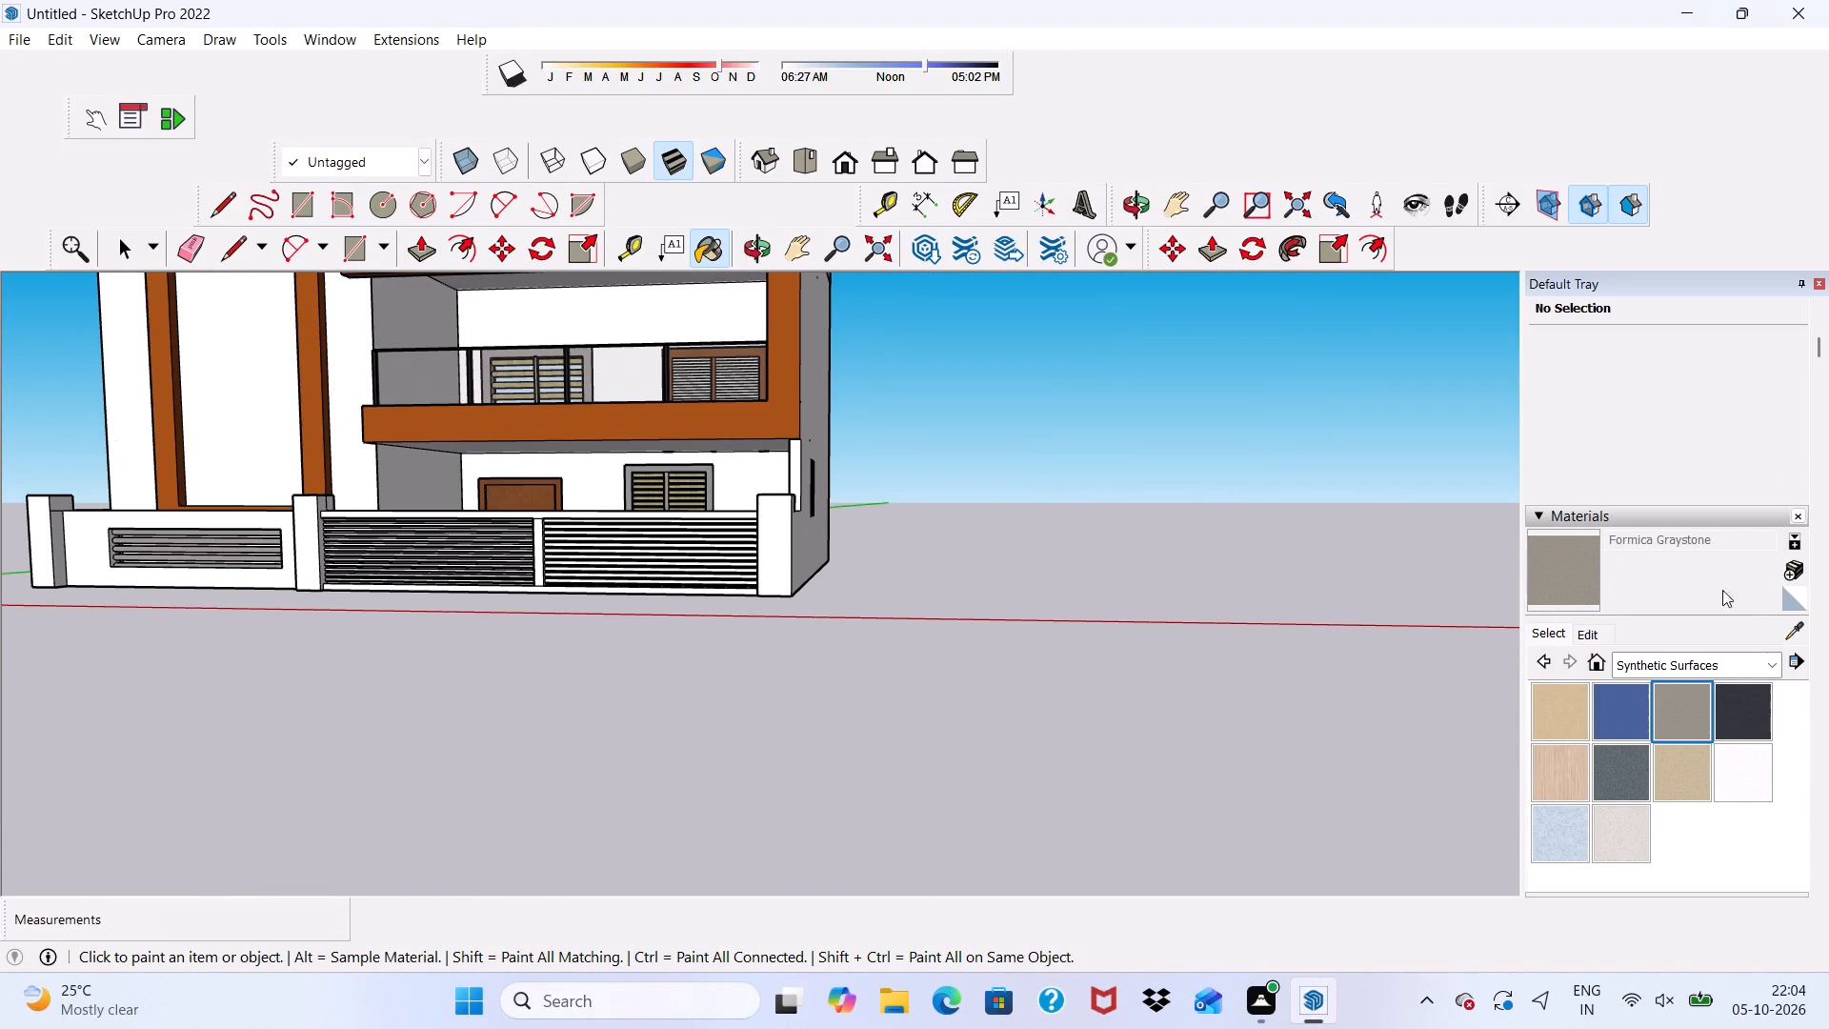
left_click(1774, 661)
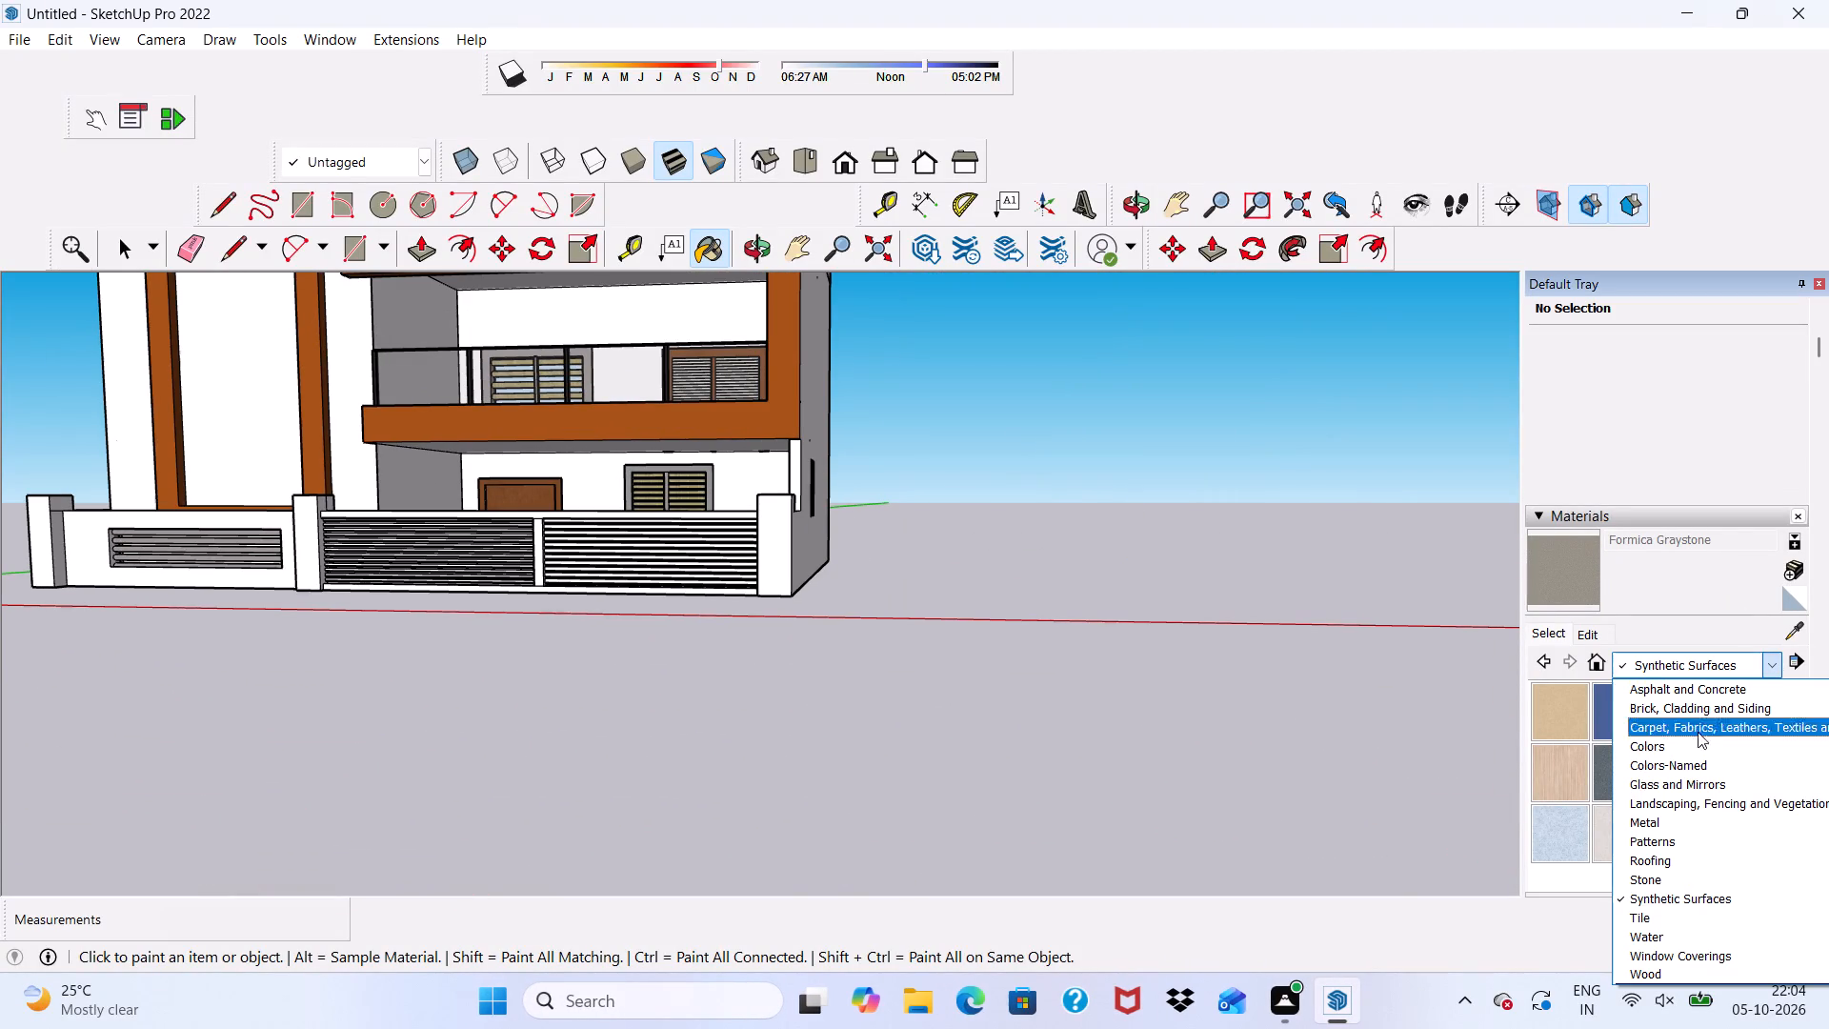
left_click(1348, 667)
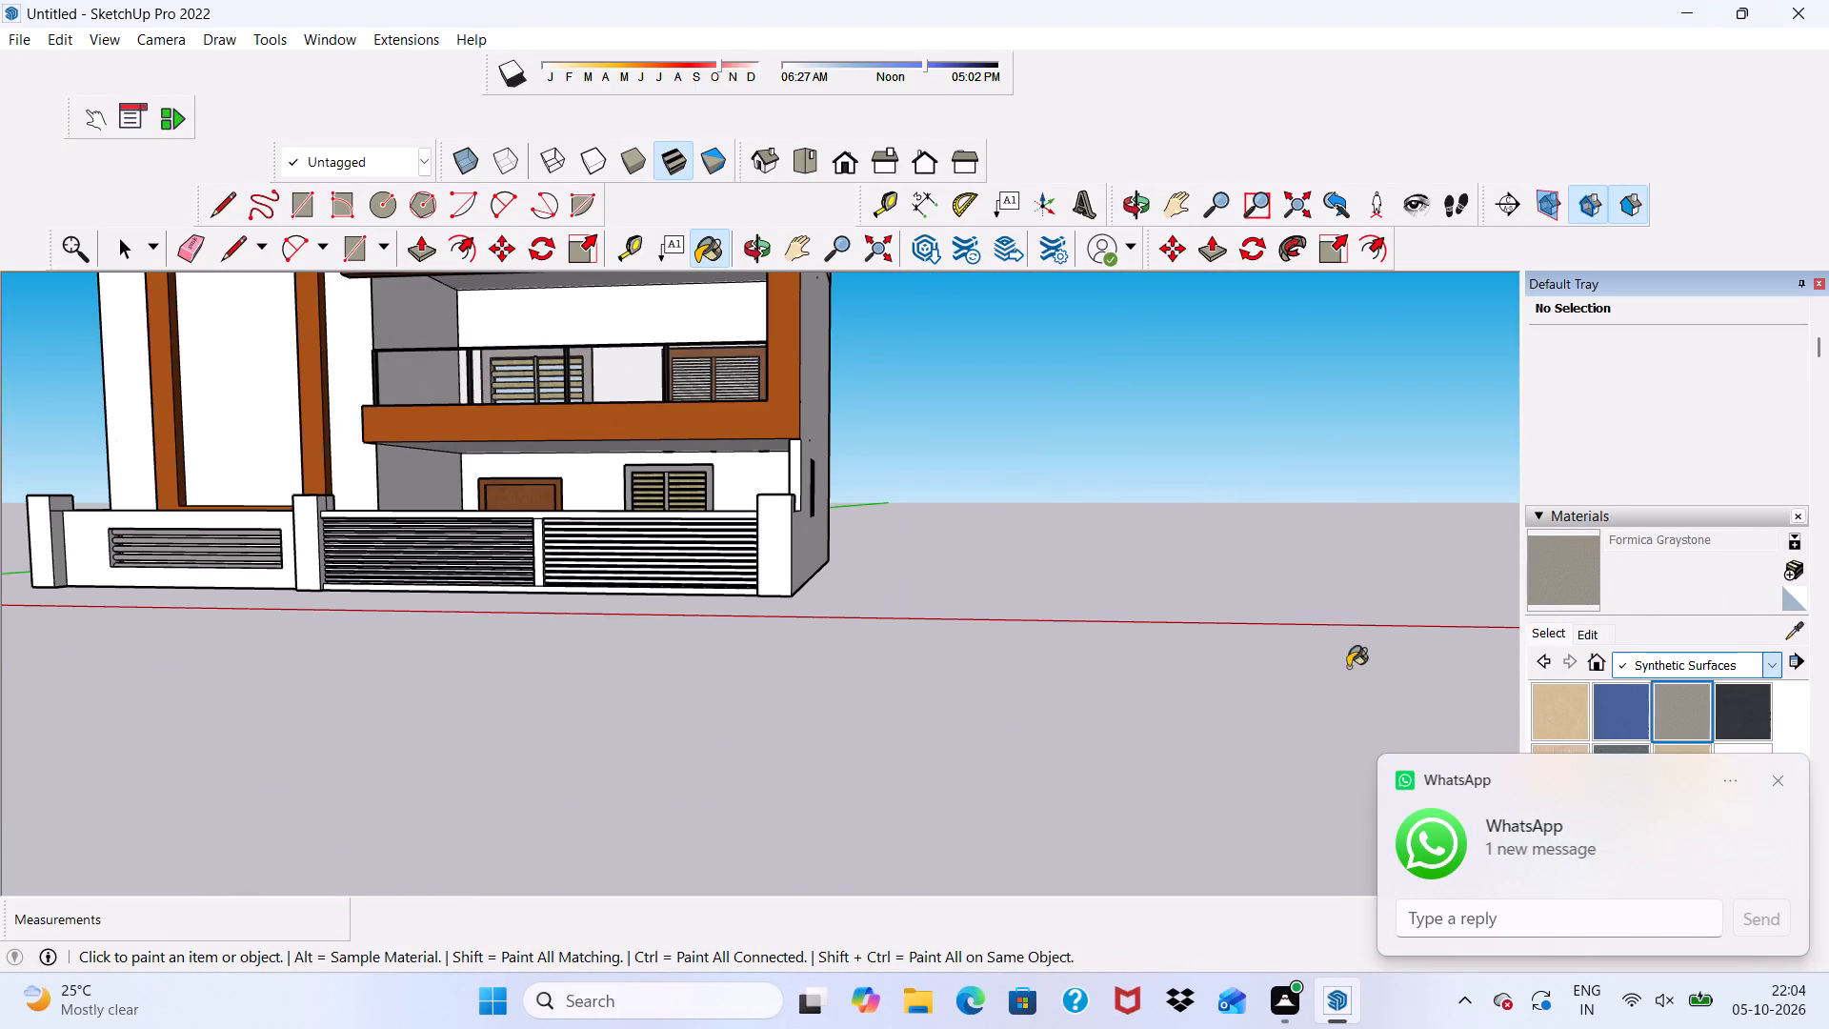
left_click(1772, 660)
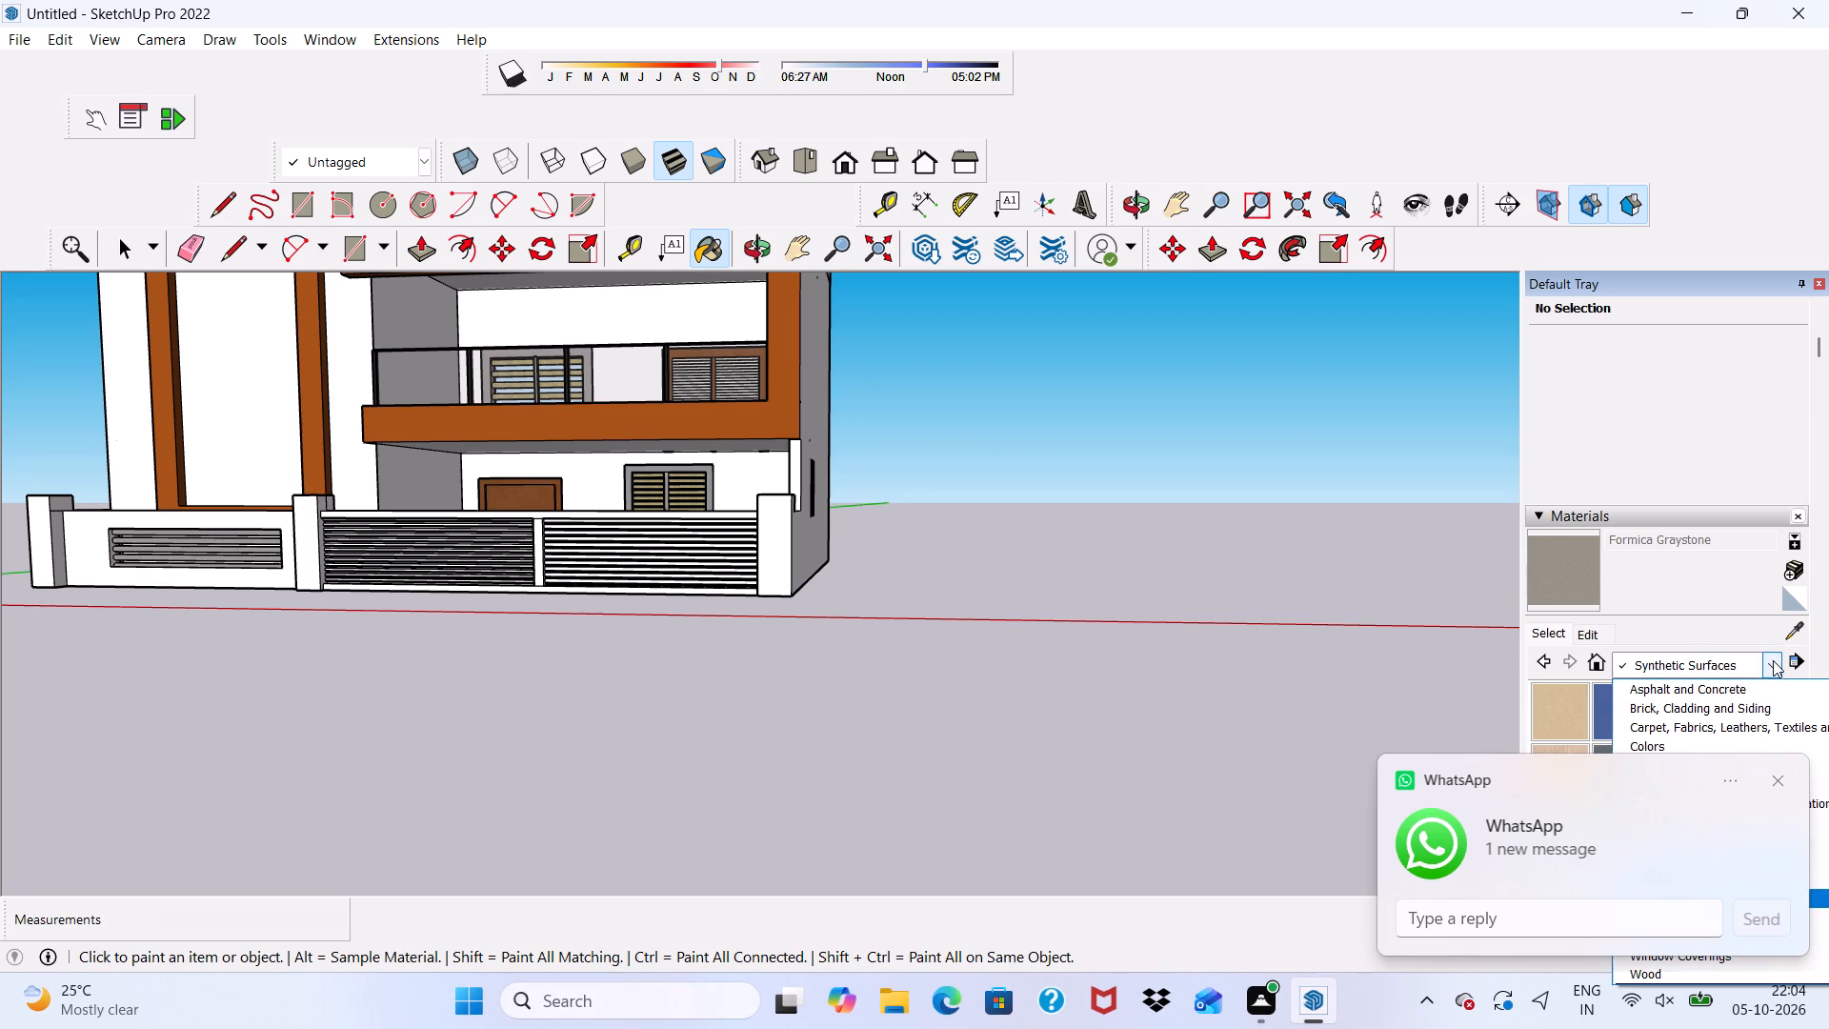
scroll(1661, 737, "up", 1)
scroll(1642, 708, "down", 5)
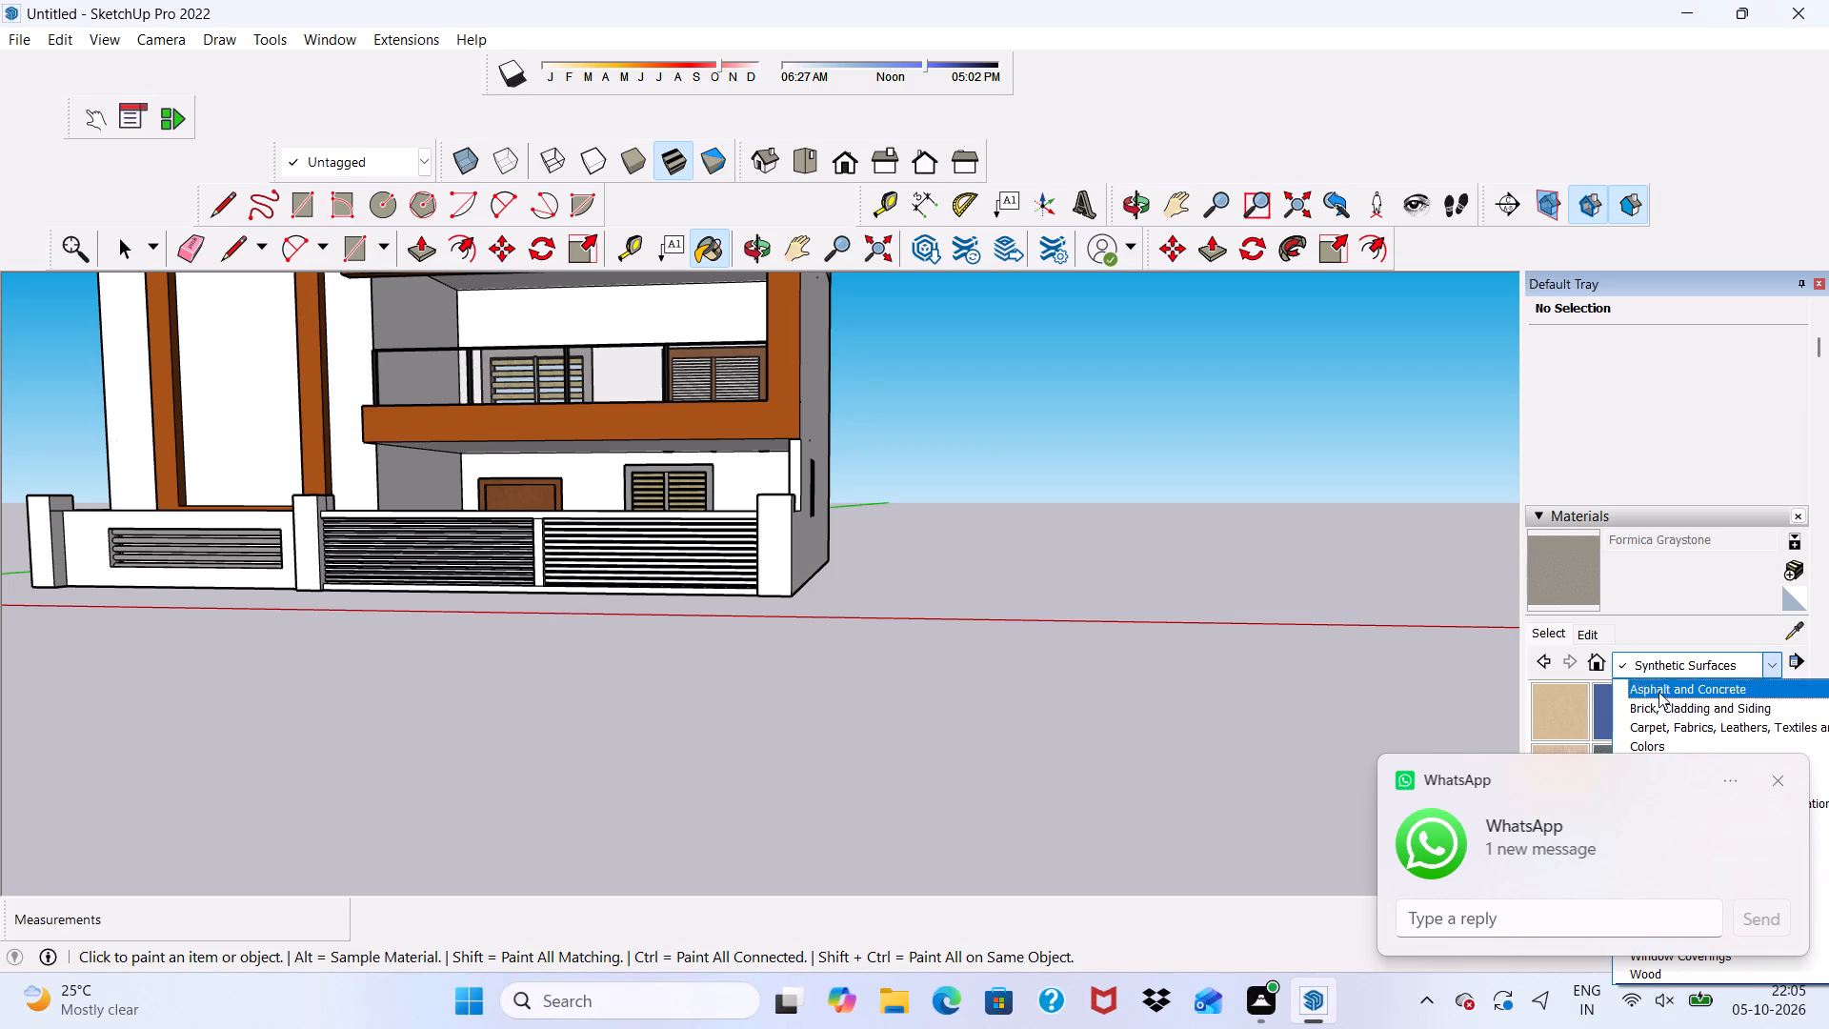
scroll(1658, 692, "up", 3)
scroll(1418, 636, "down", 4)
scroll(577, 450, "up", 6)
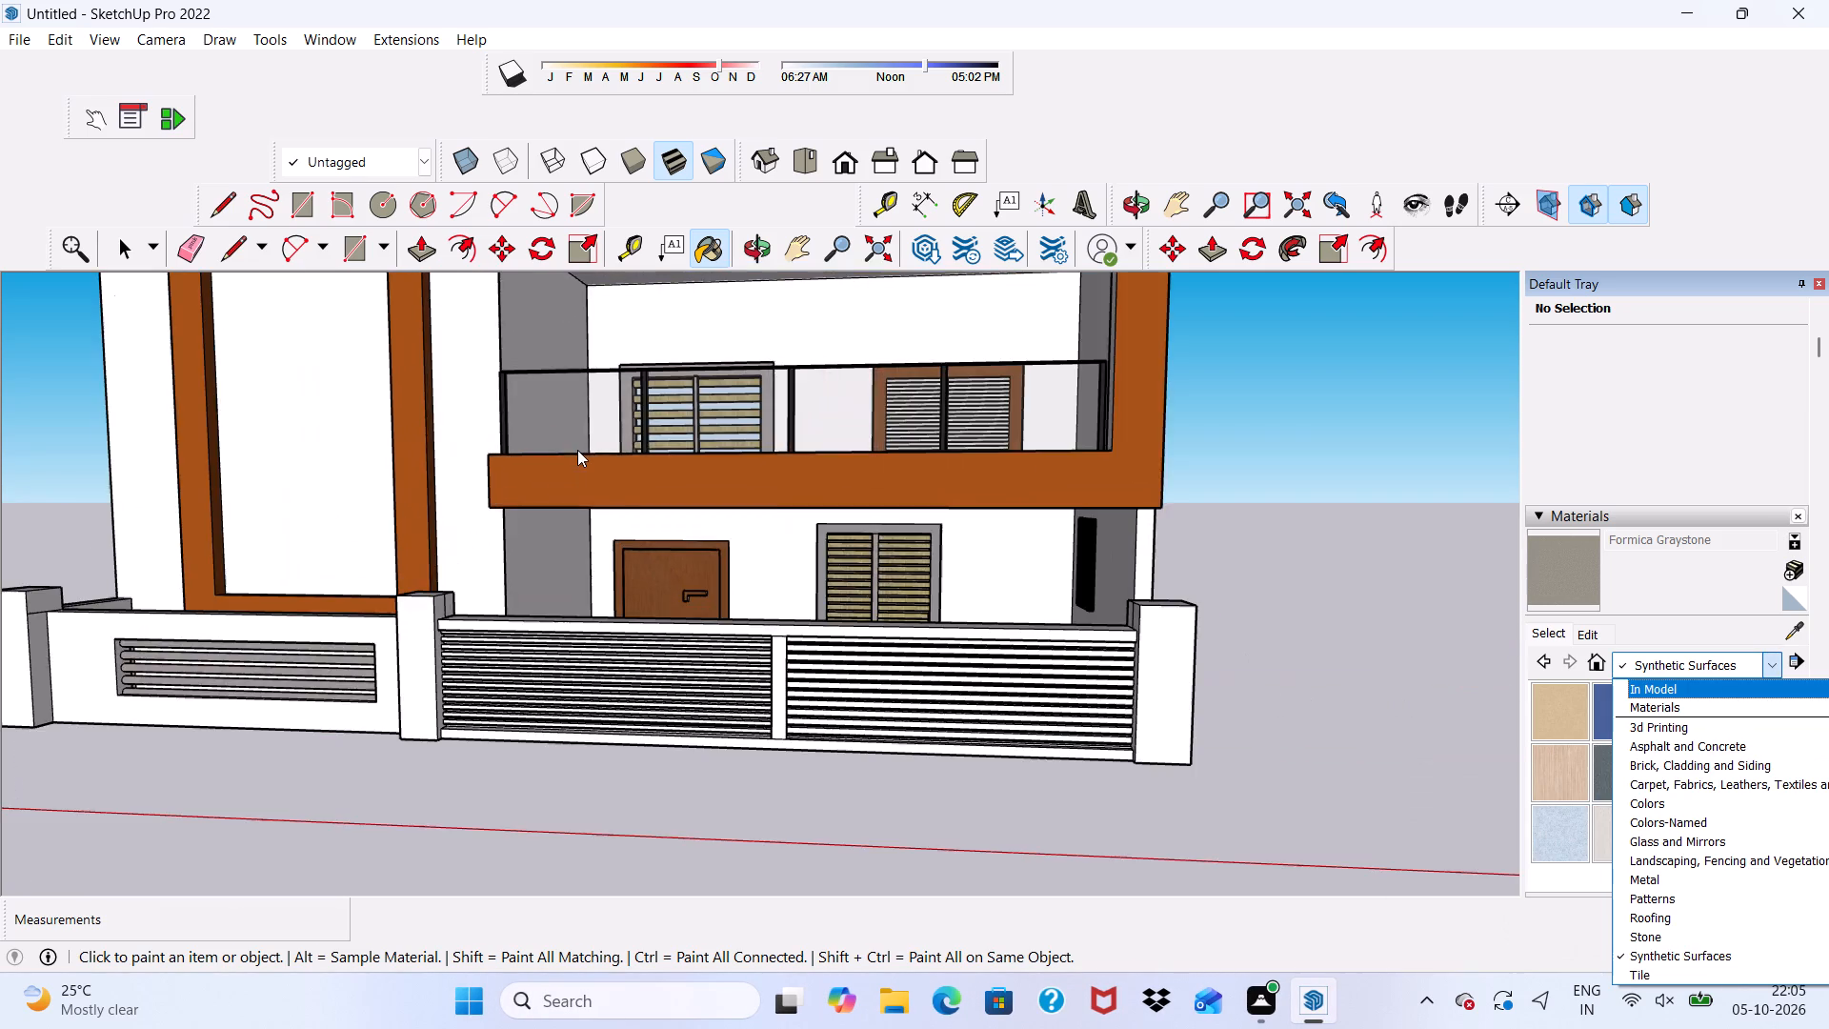
Paint the house wall behind the gate pillar, beside the orange frame, with Formica Graystone.
scroll(592, 615, "up", 5)
scroll(596, 615, "down", 2)
scroll(449, 671, "up", 7)
middle_click_drag(390, 583, 390, 582)
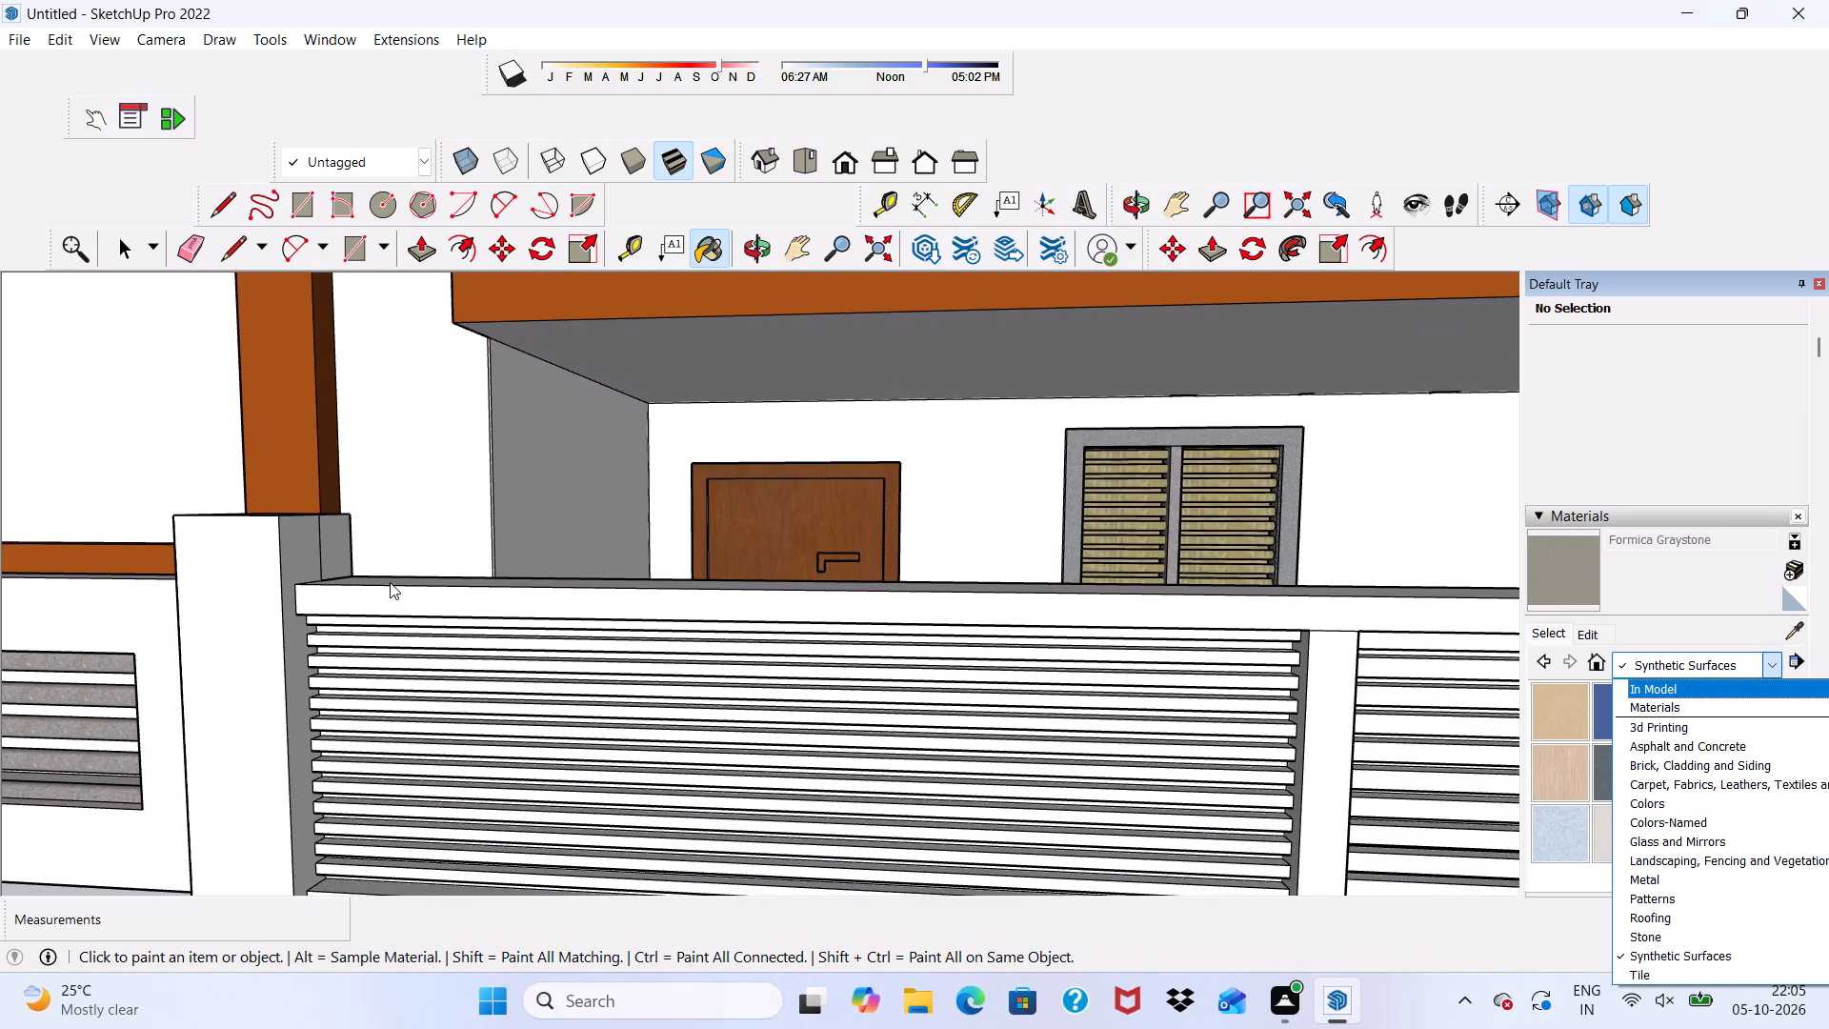
middle_click_drag(390, 582, 488, 507)
scroll(1828, 705, "down", 2)
scroll(1744, 751, "down", 2)
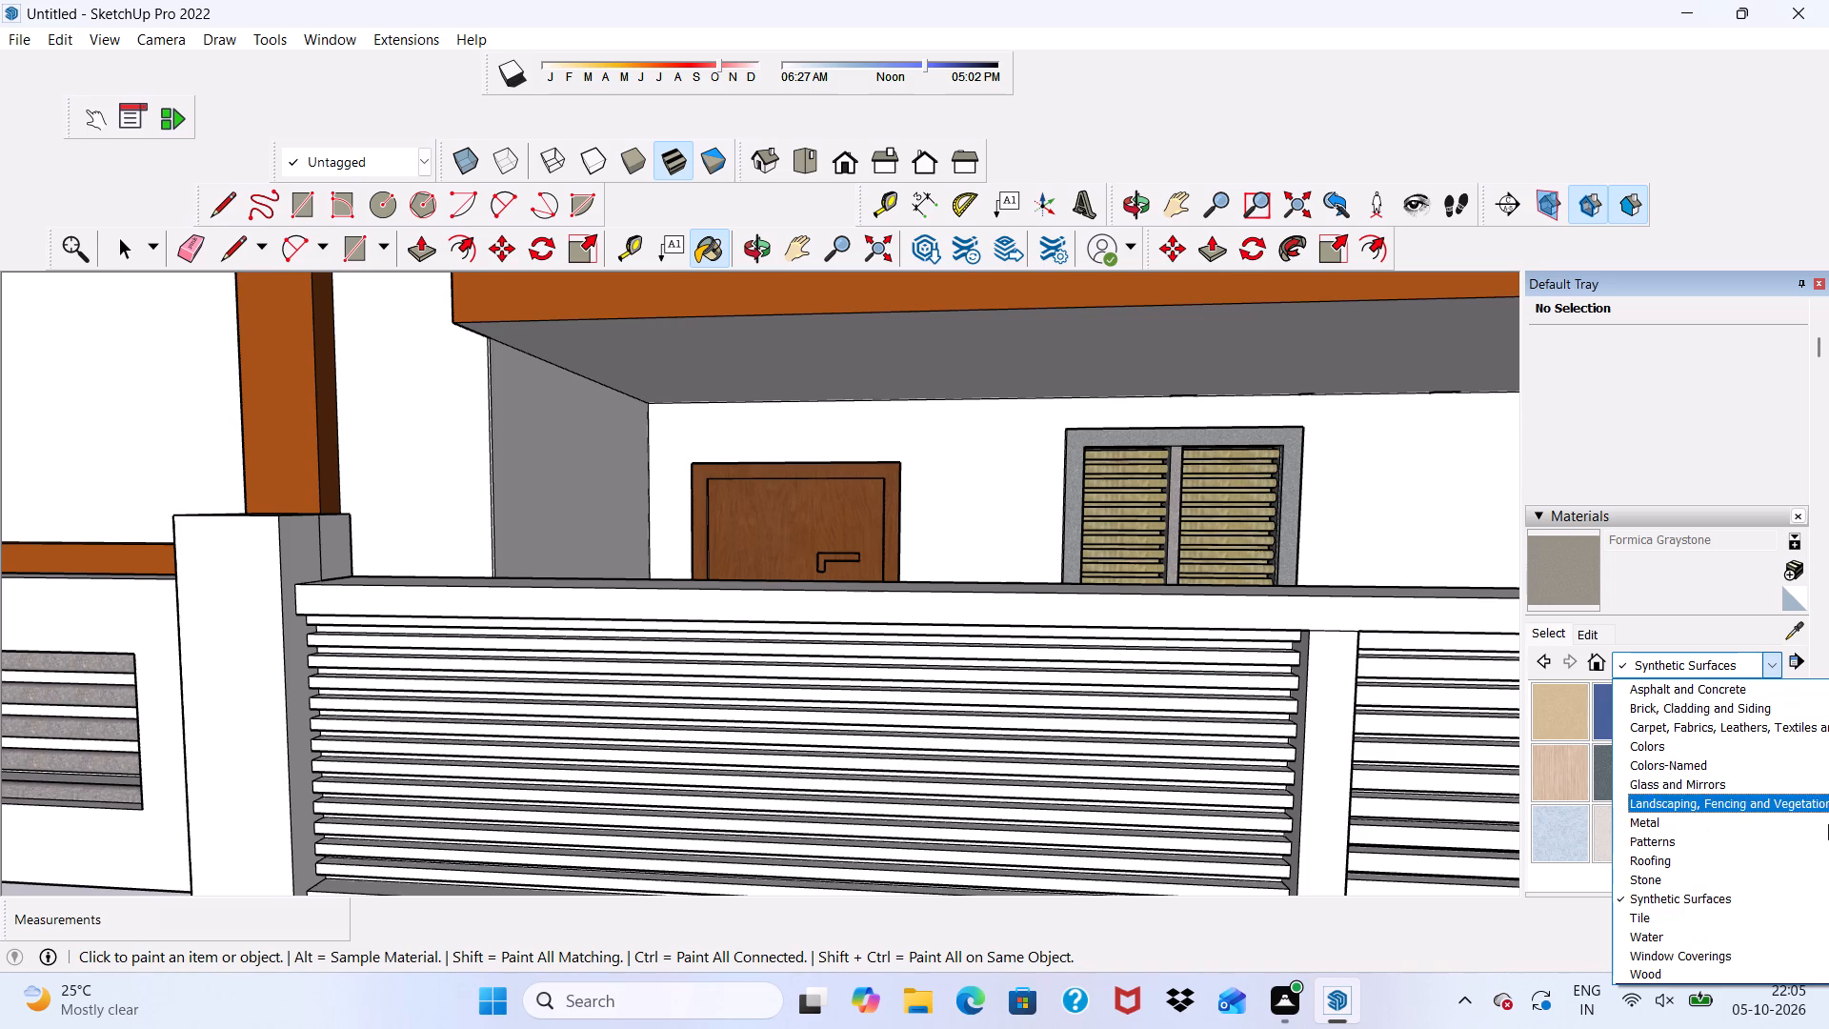
scroll(1819, 880, "down", 2)
left_click(1754, 1005)
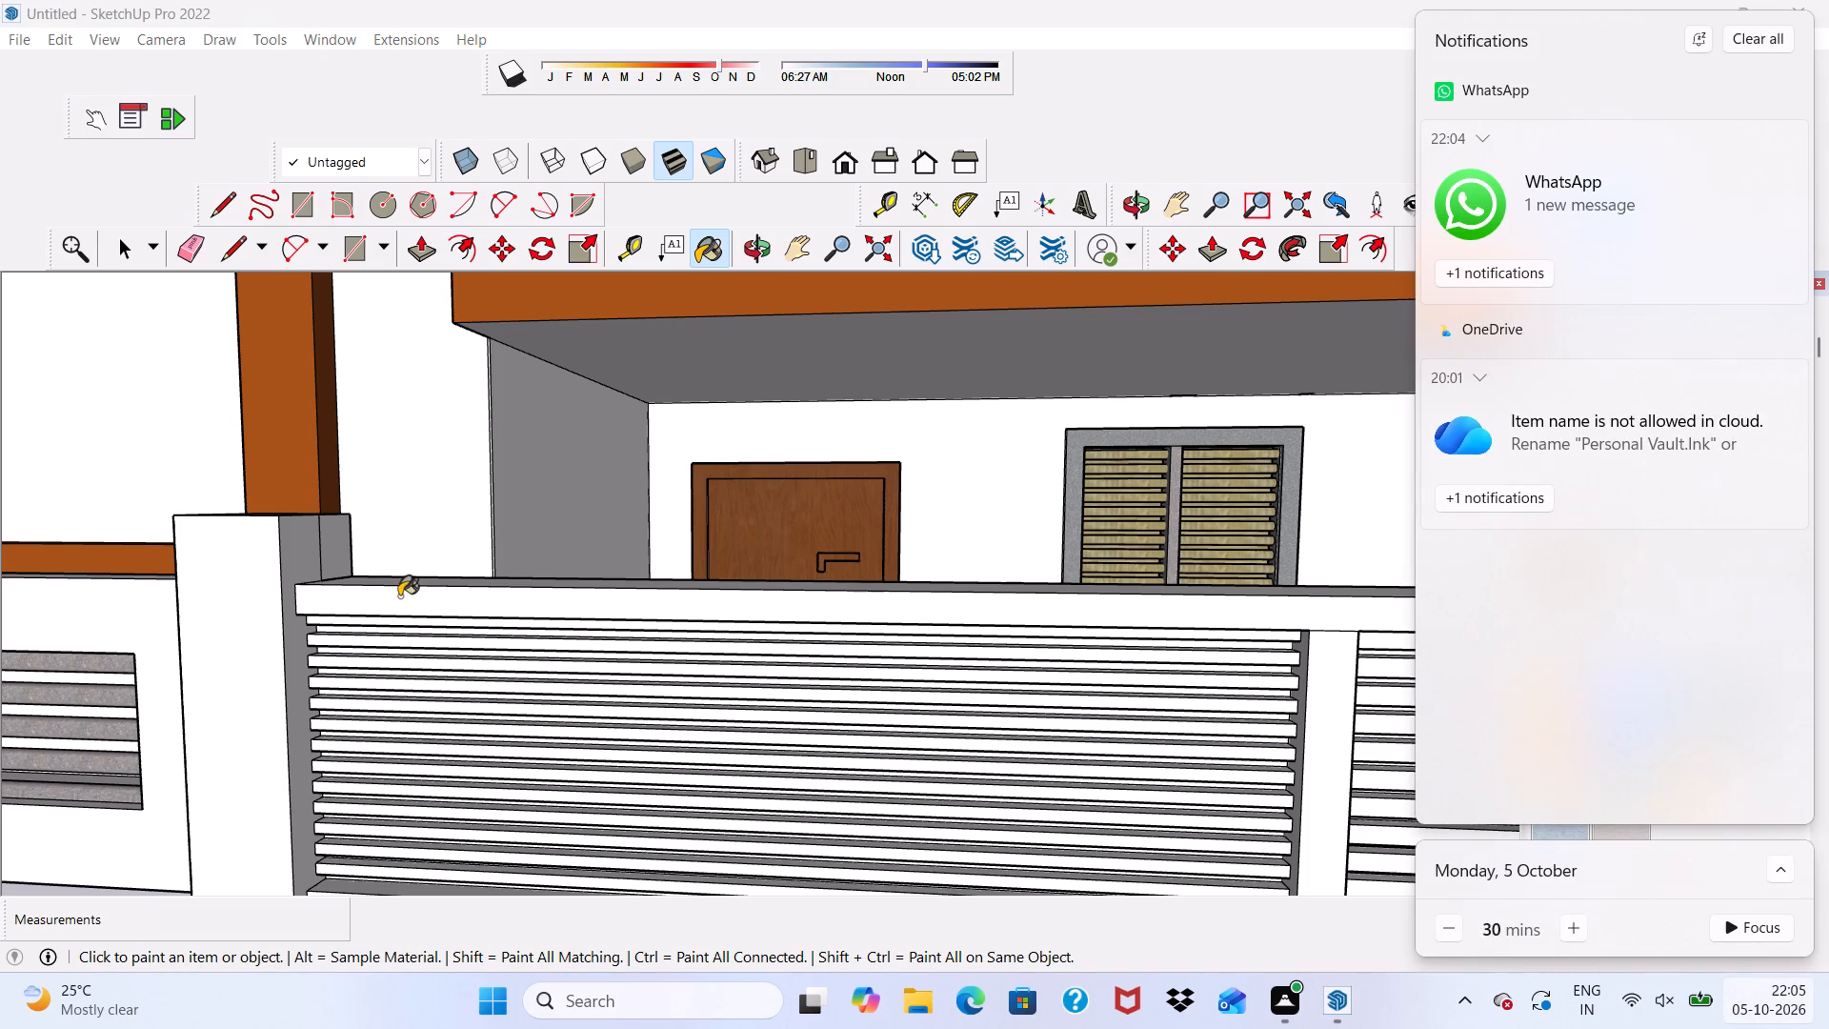
left_click(429, 557)
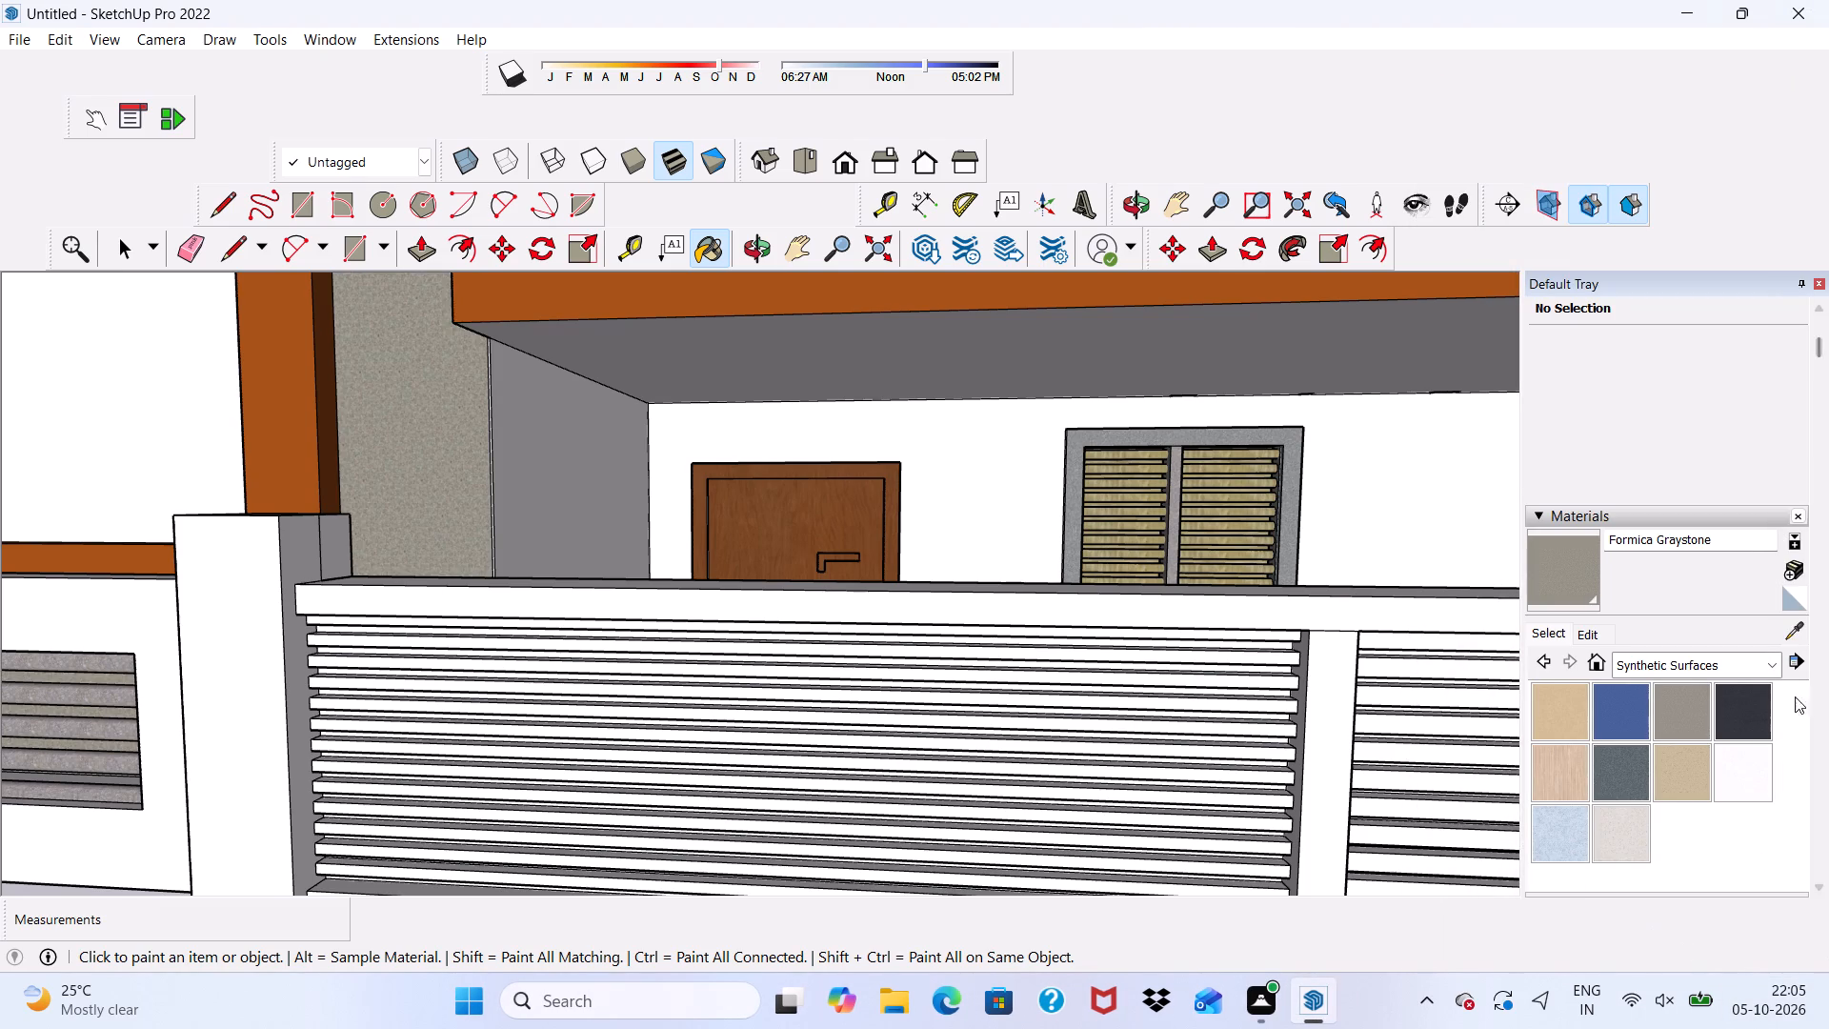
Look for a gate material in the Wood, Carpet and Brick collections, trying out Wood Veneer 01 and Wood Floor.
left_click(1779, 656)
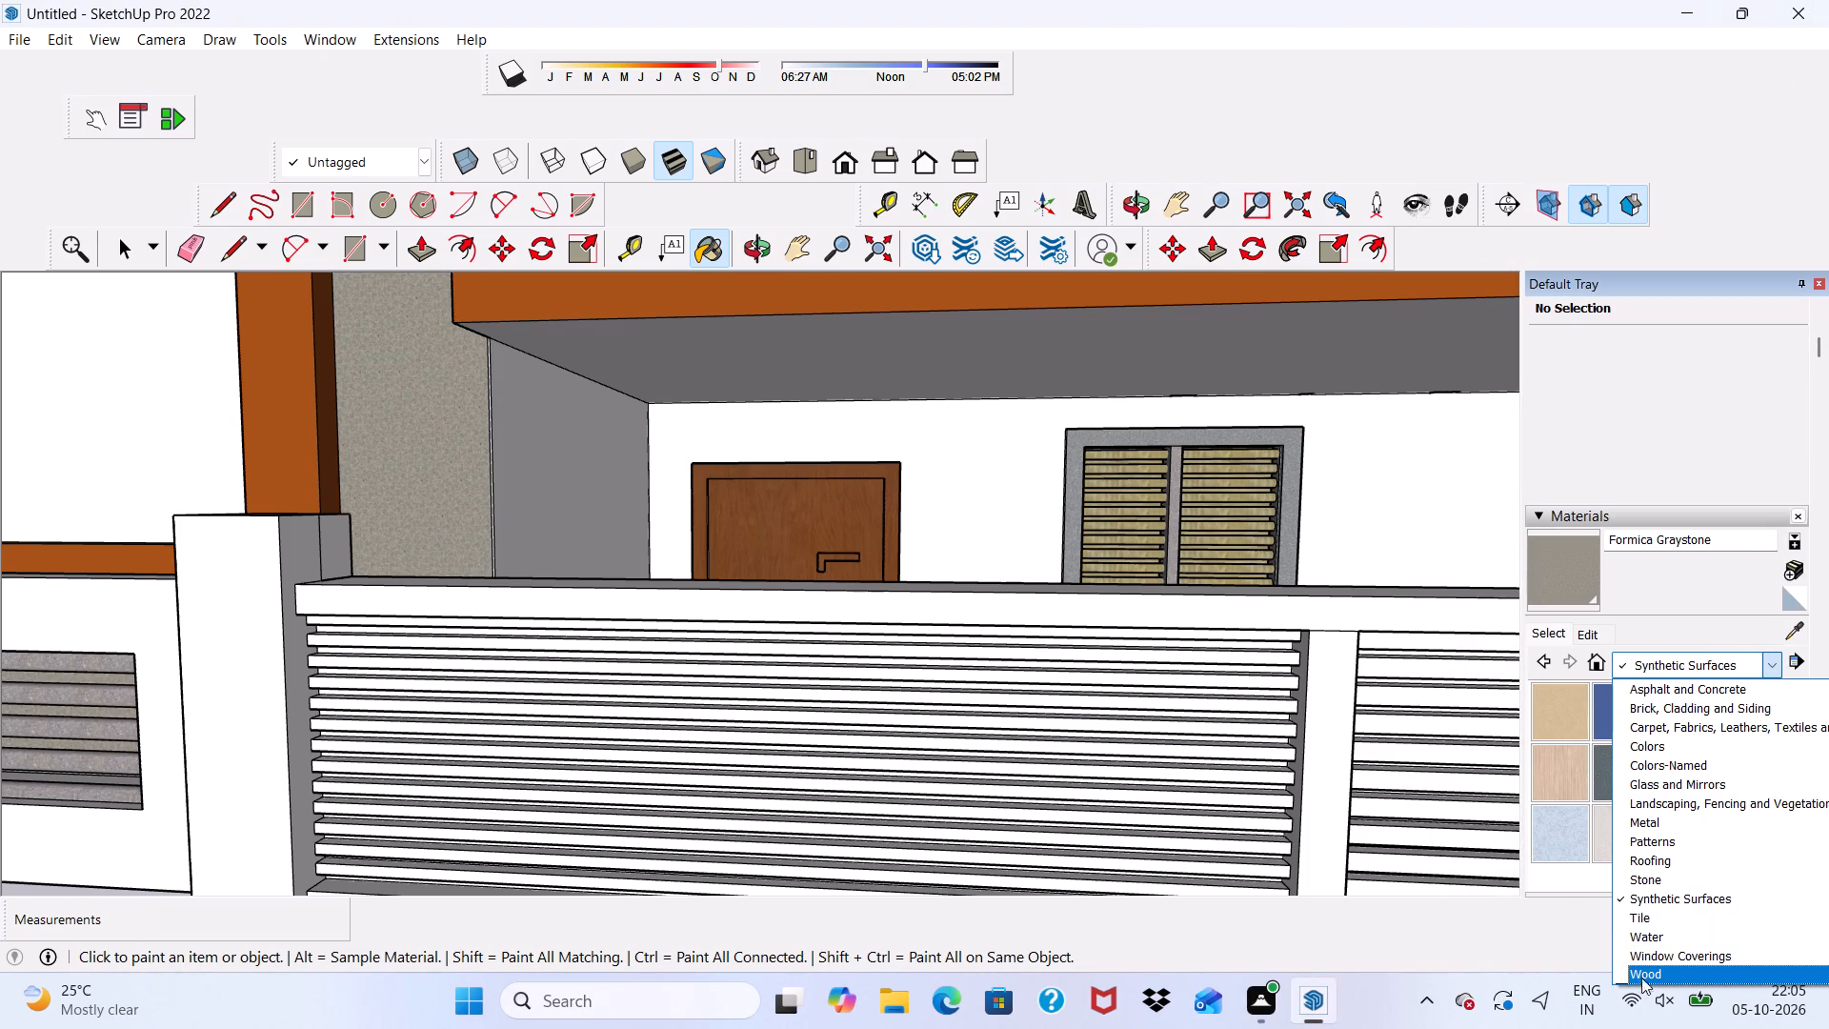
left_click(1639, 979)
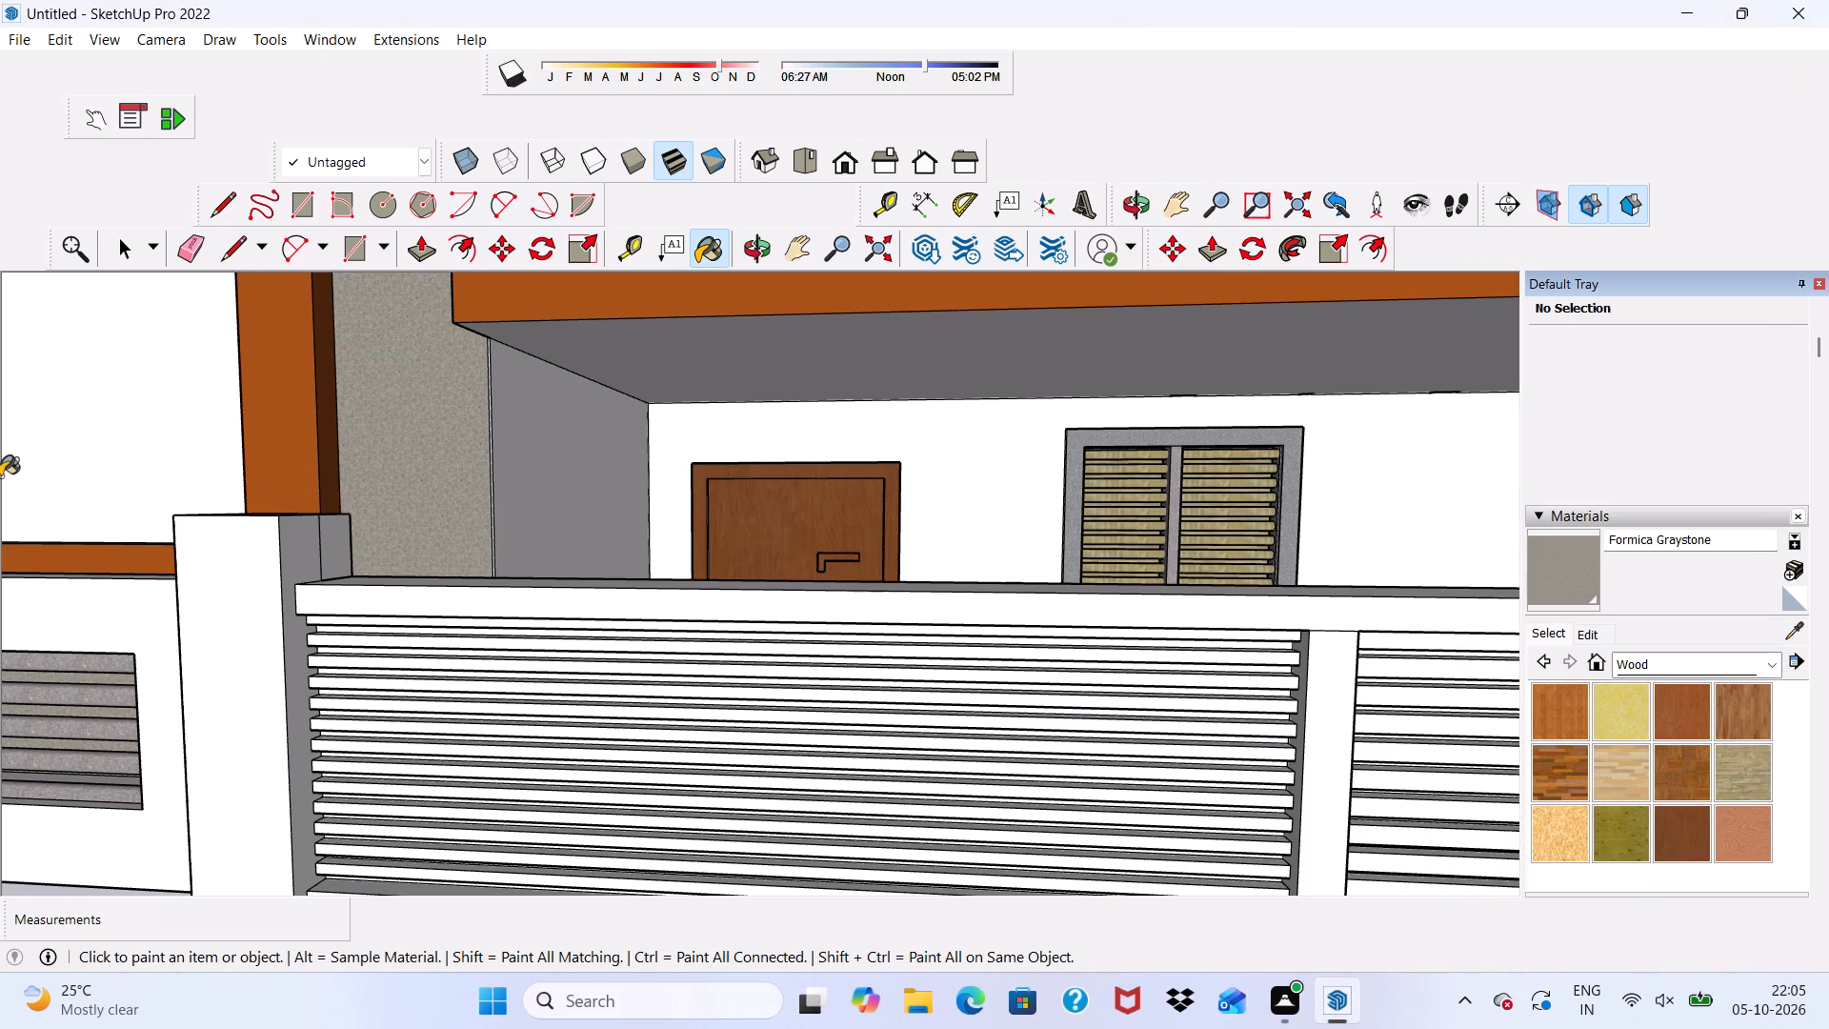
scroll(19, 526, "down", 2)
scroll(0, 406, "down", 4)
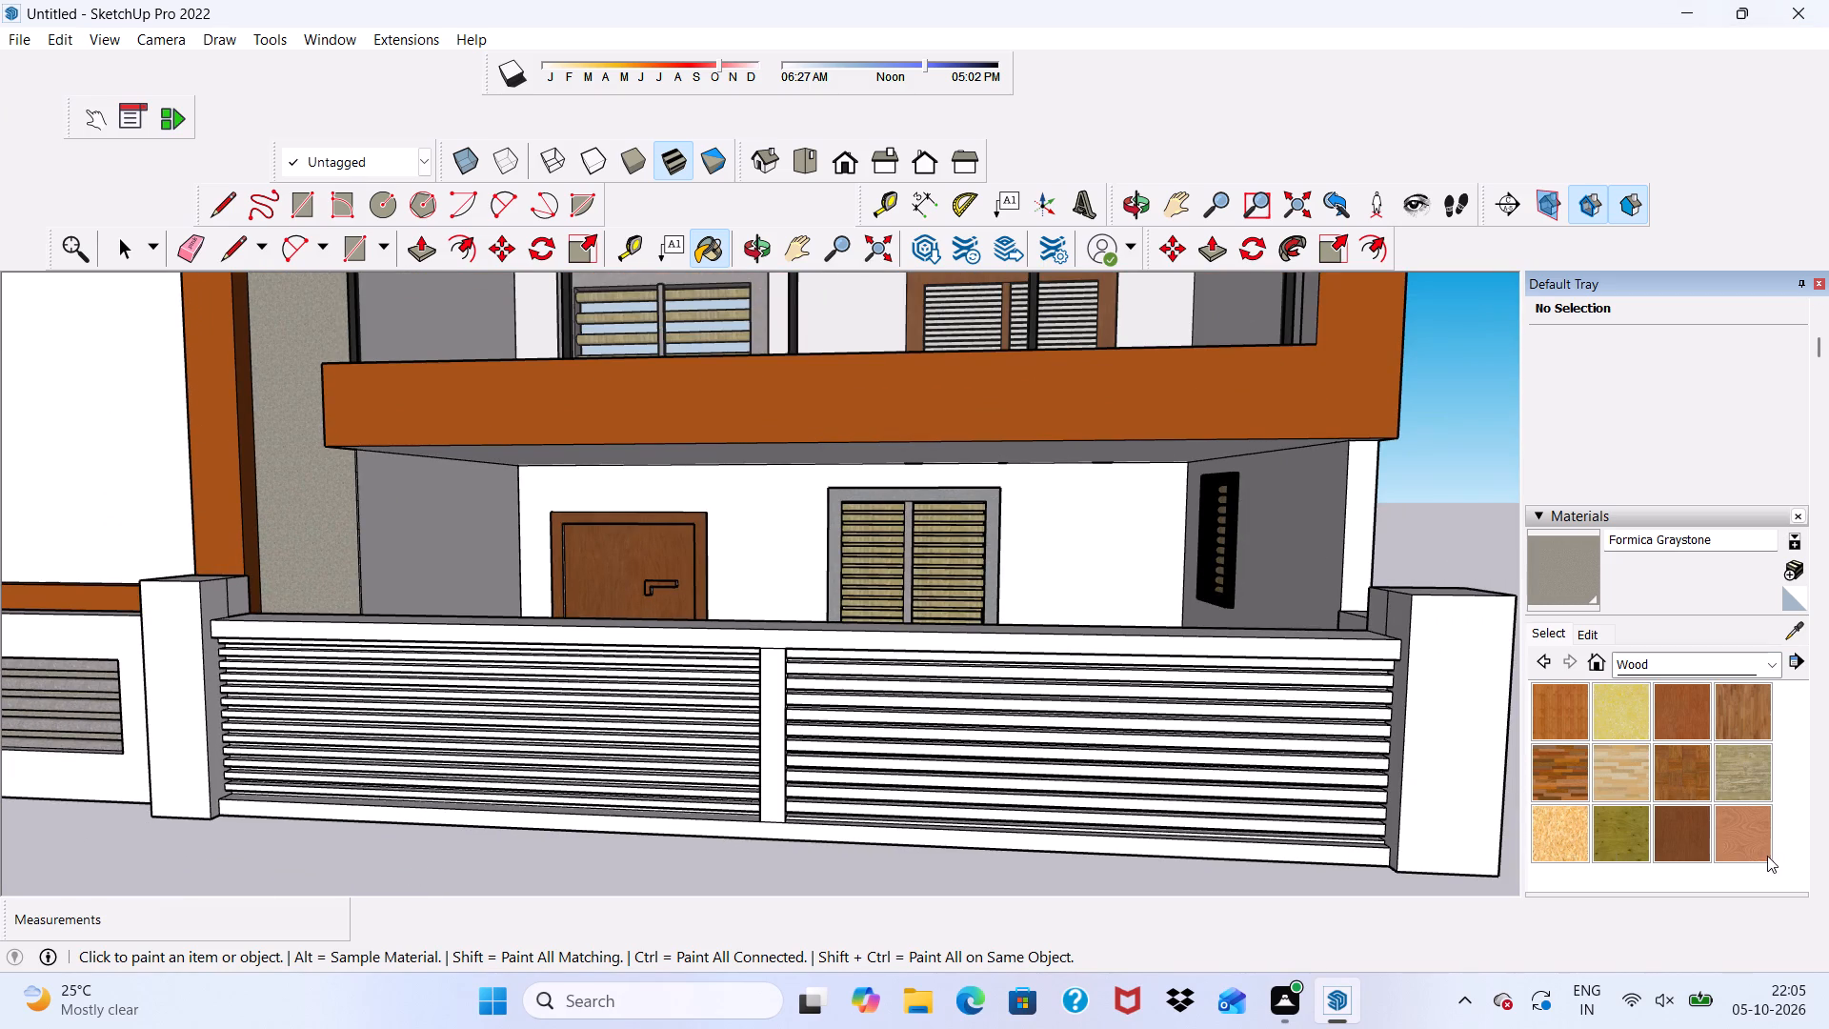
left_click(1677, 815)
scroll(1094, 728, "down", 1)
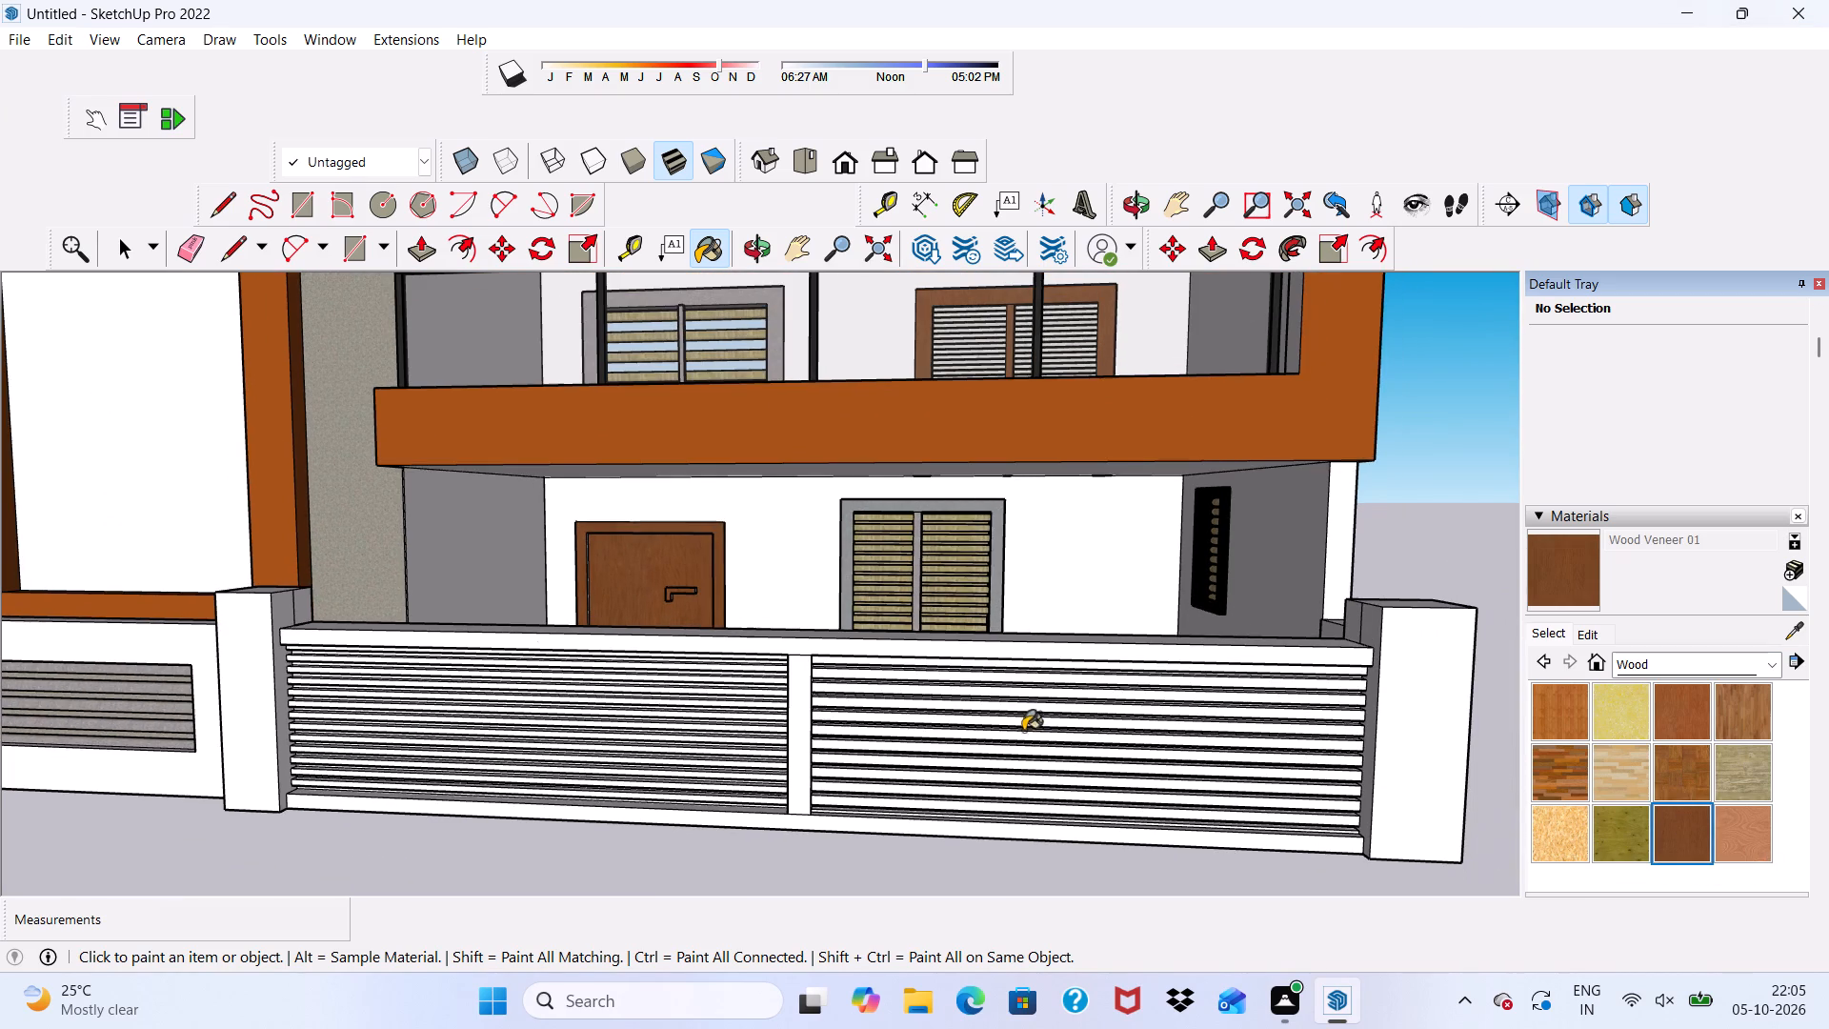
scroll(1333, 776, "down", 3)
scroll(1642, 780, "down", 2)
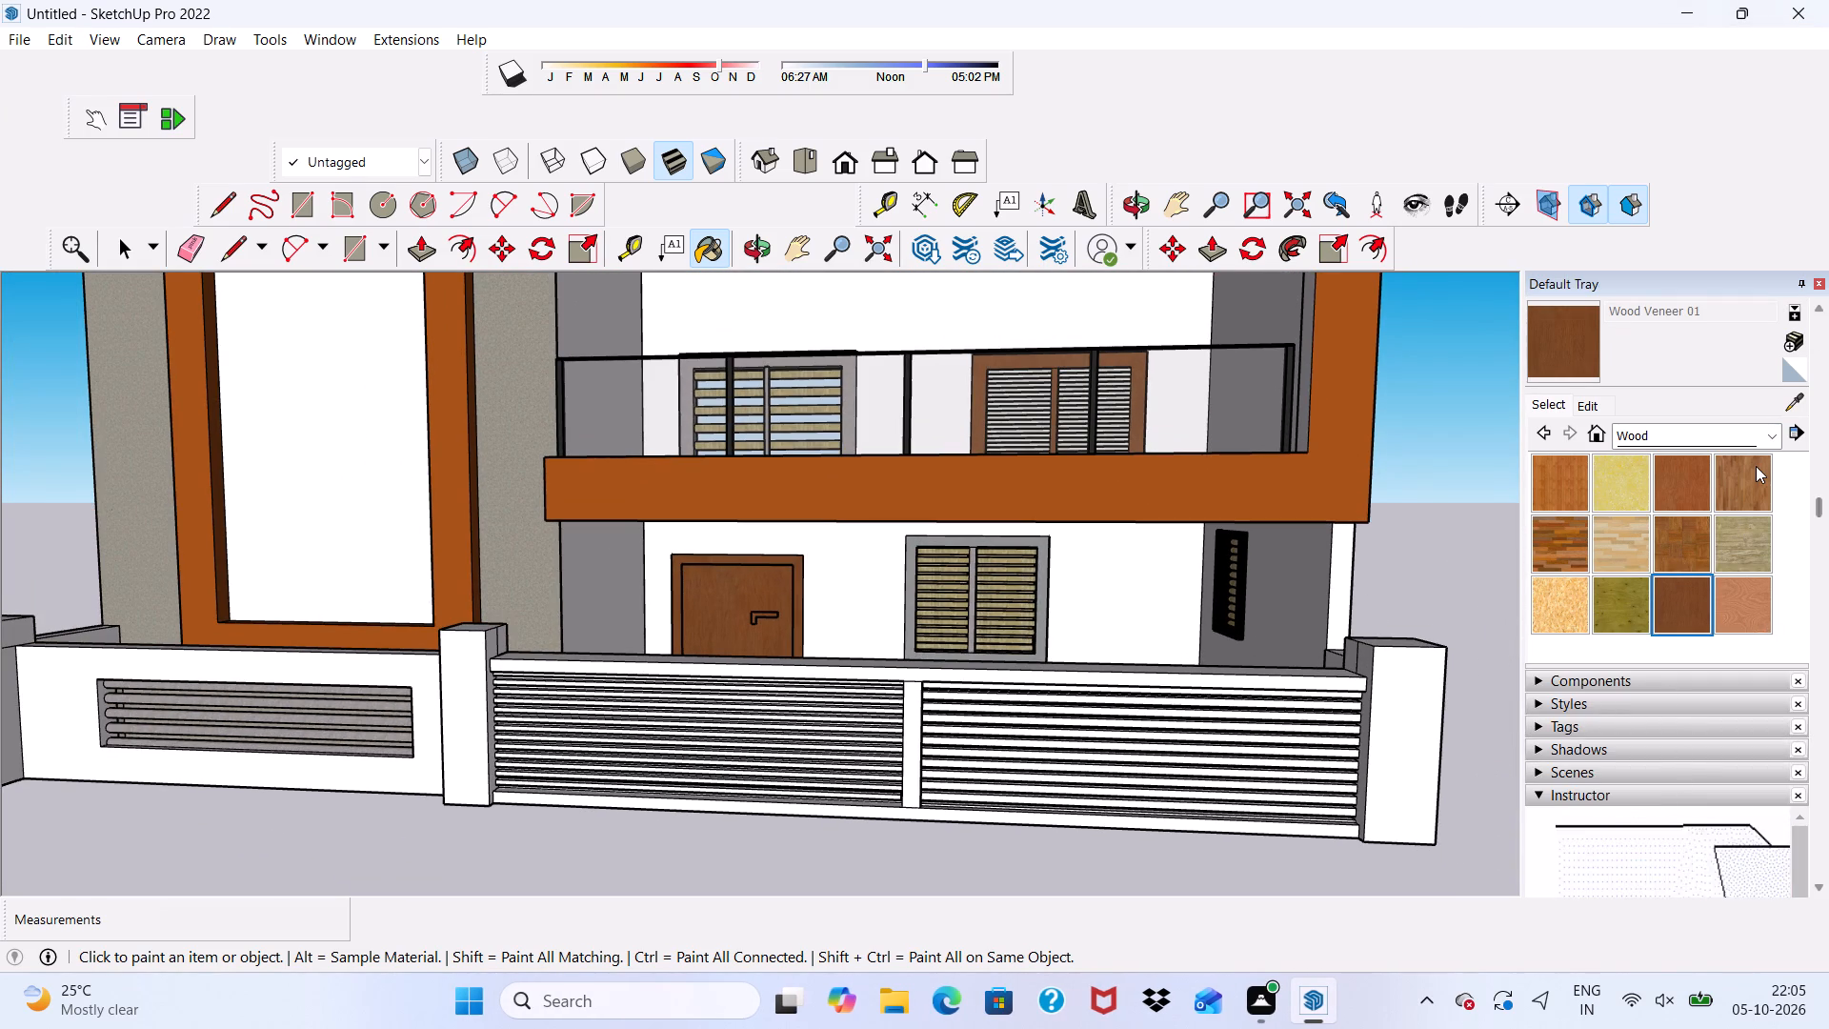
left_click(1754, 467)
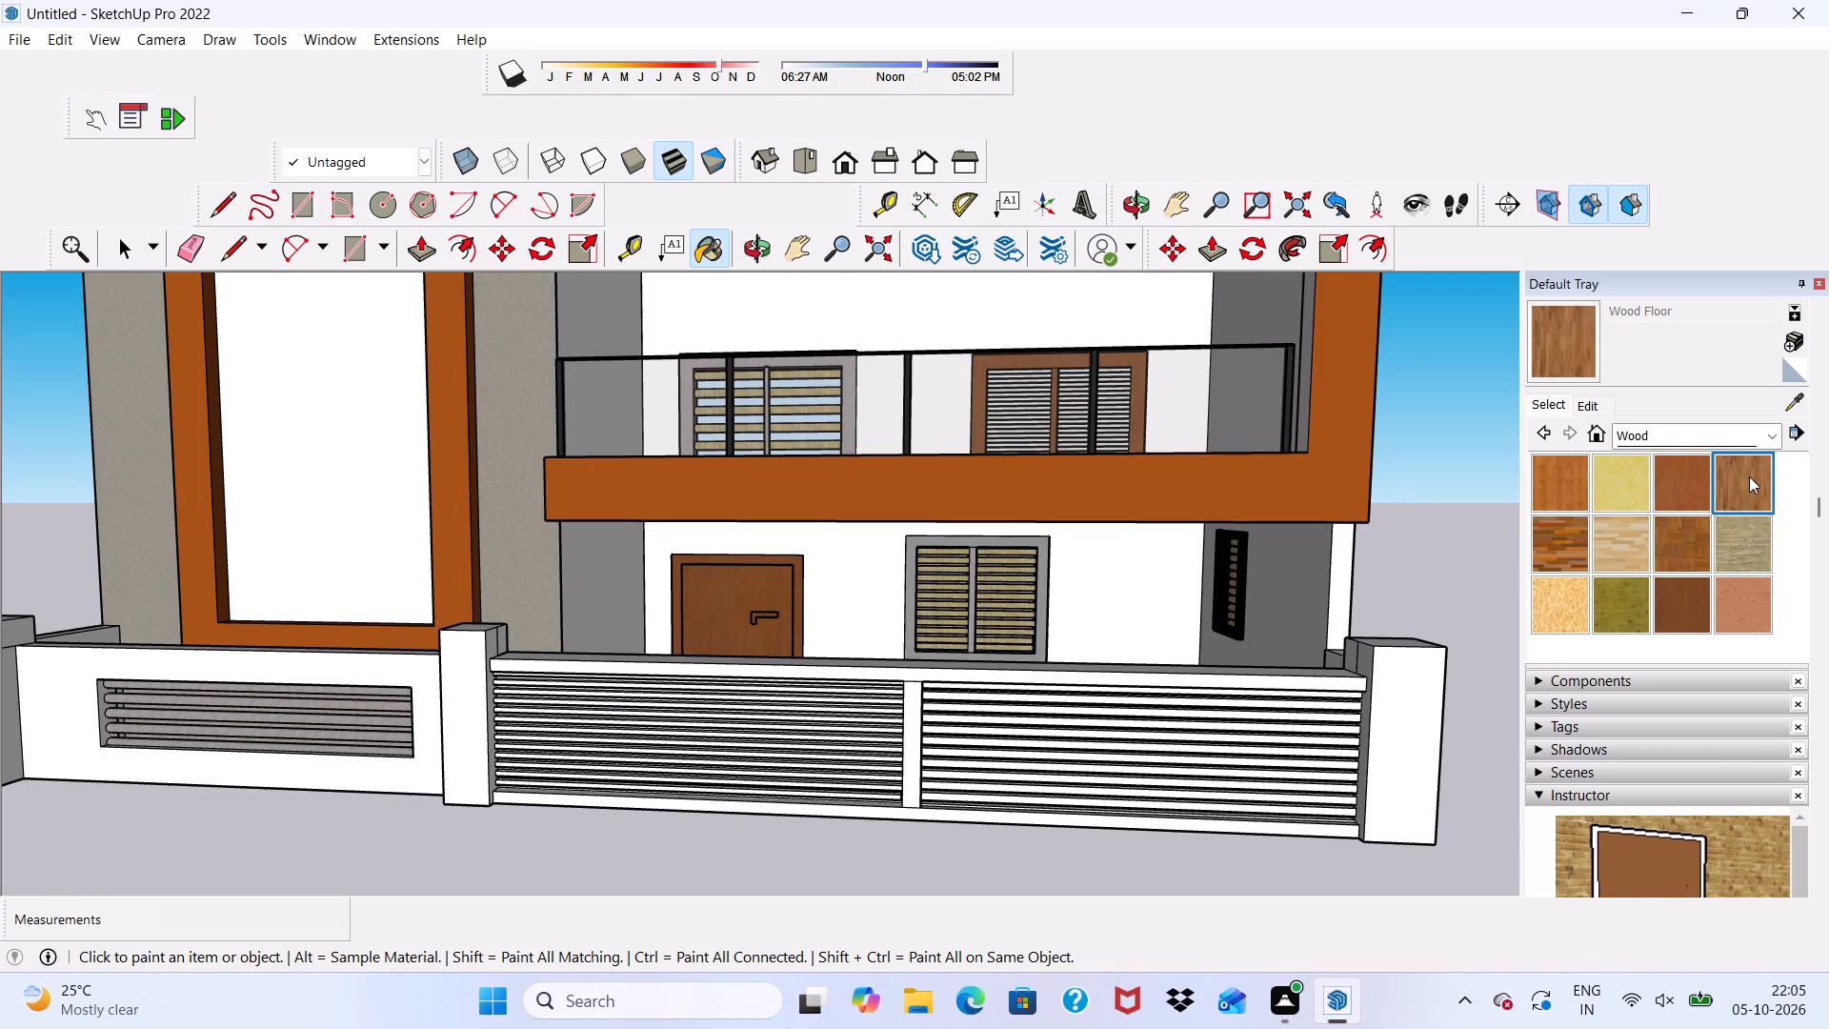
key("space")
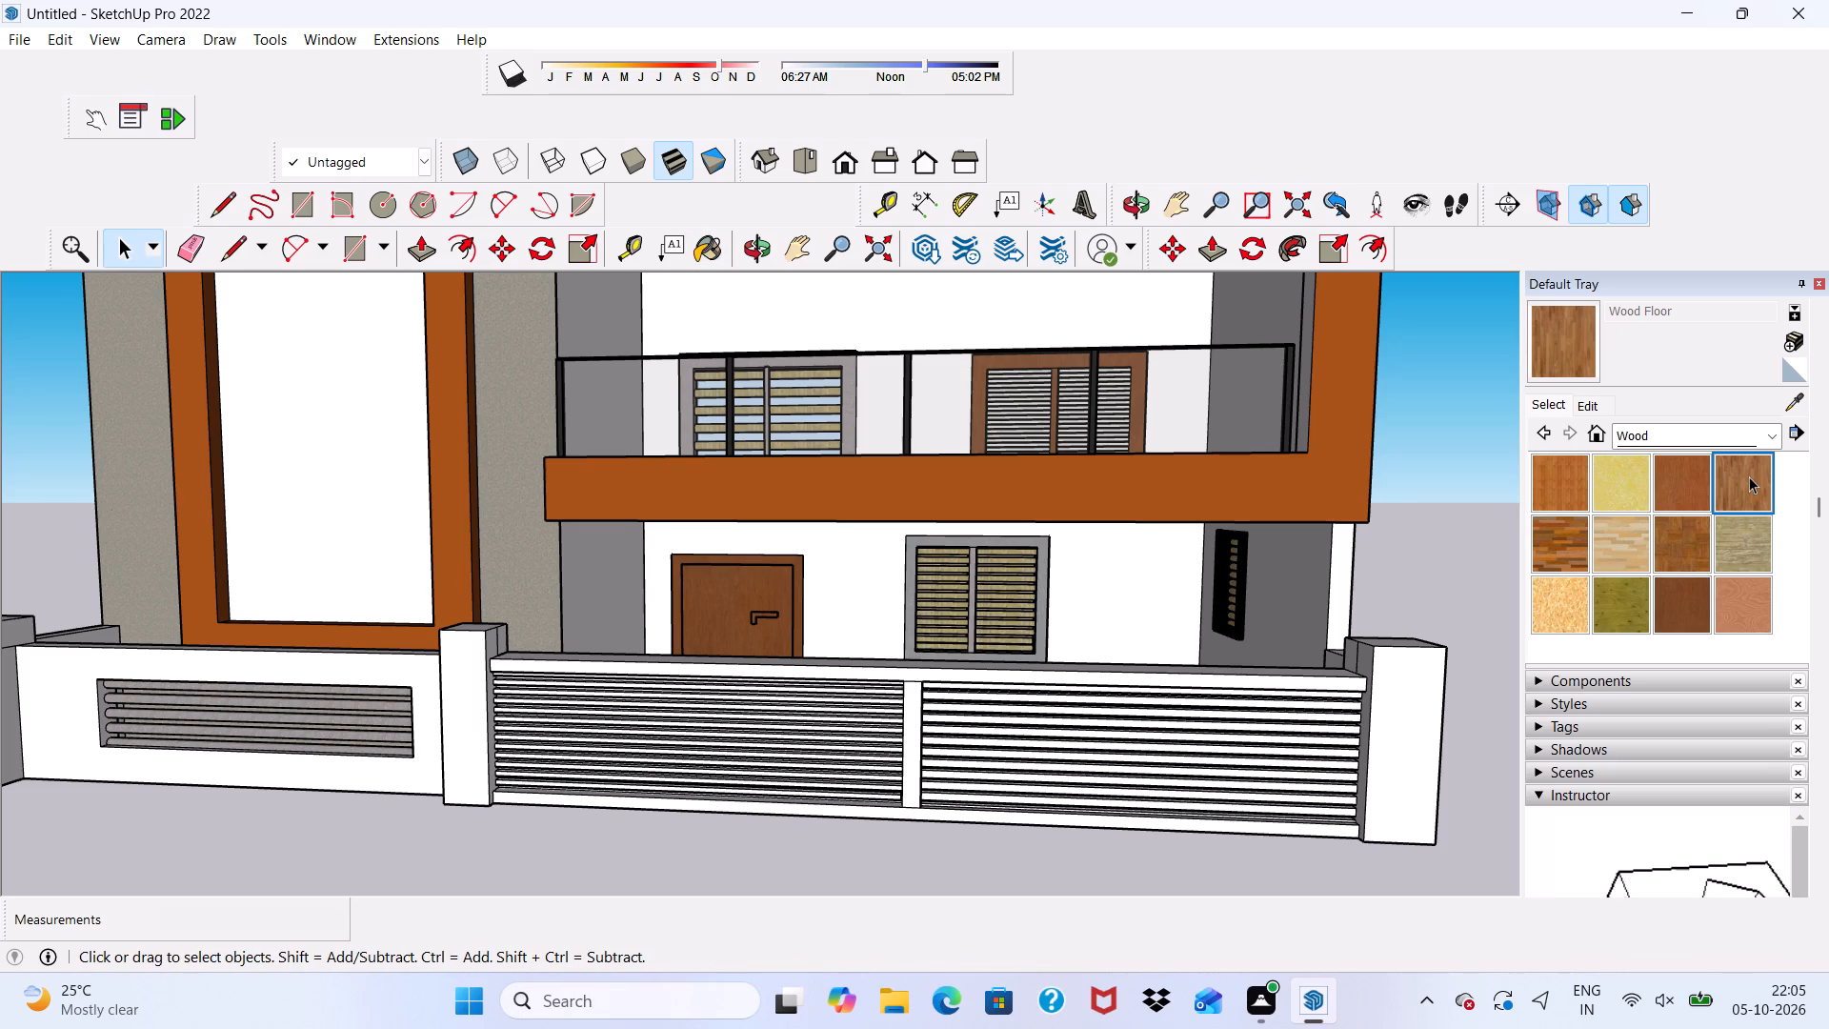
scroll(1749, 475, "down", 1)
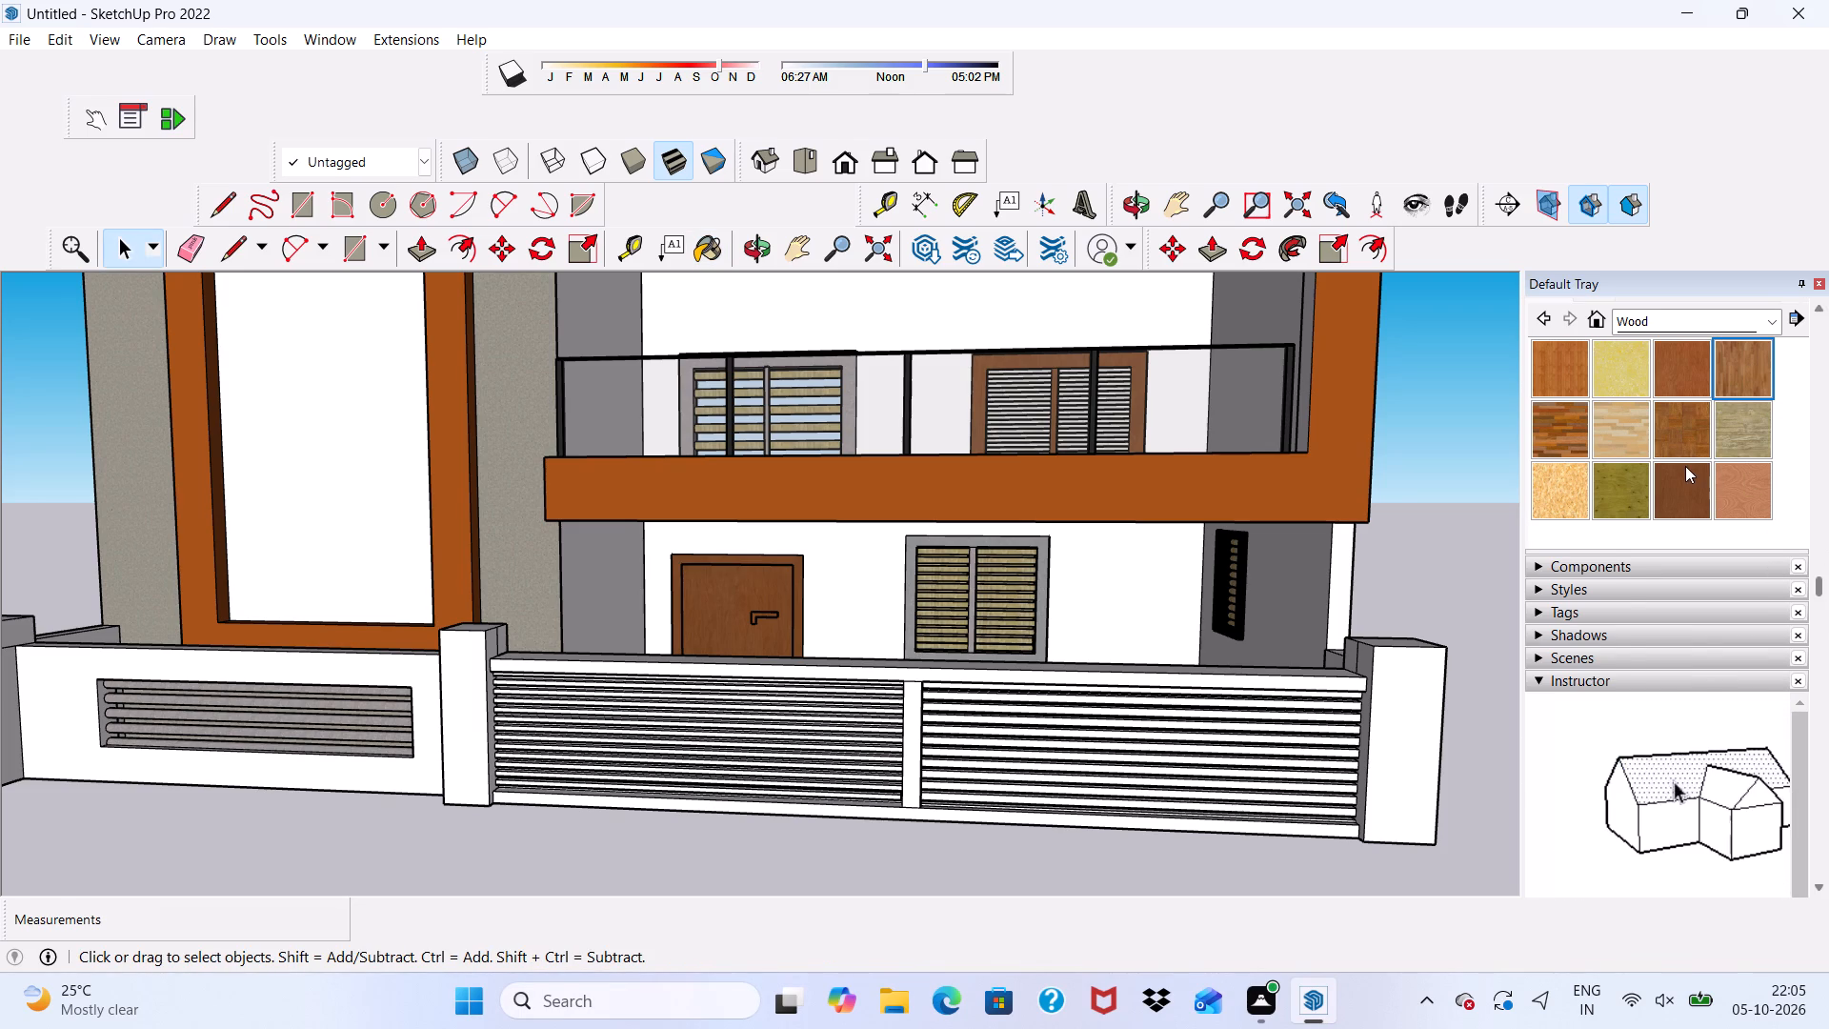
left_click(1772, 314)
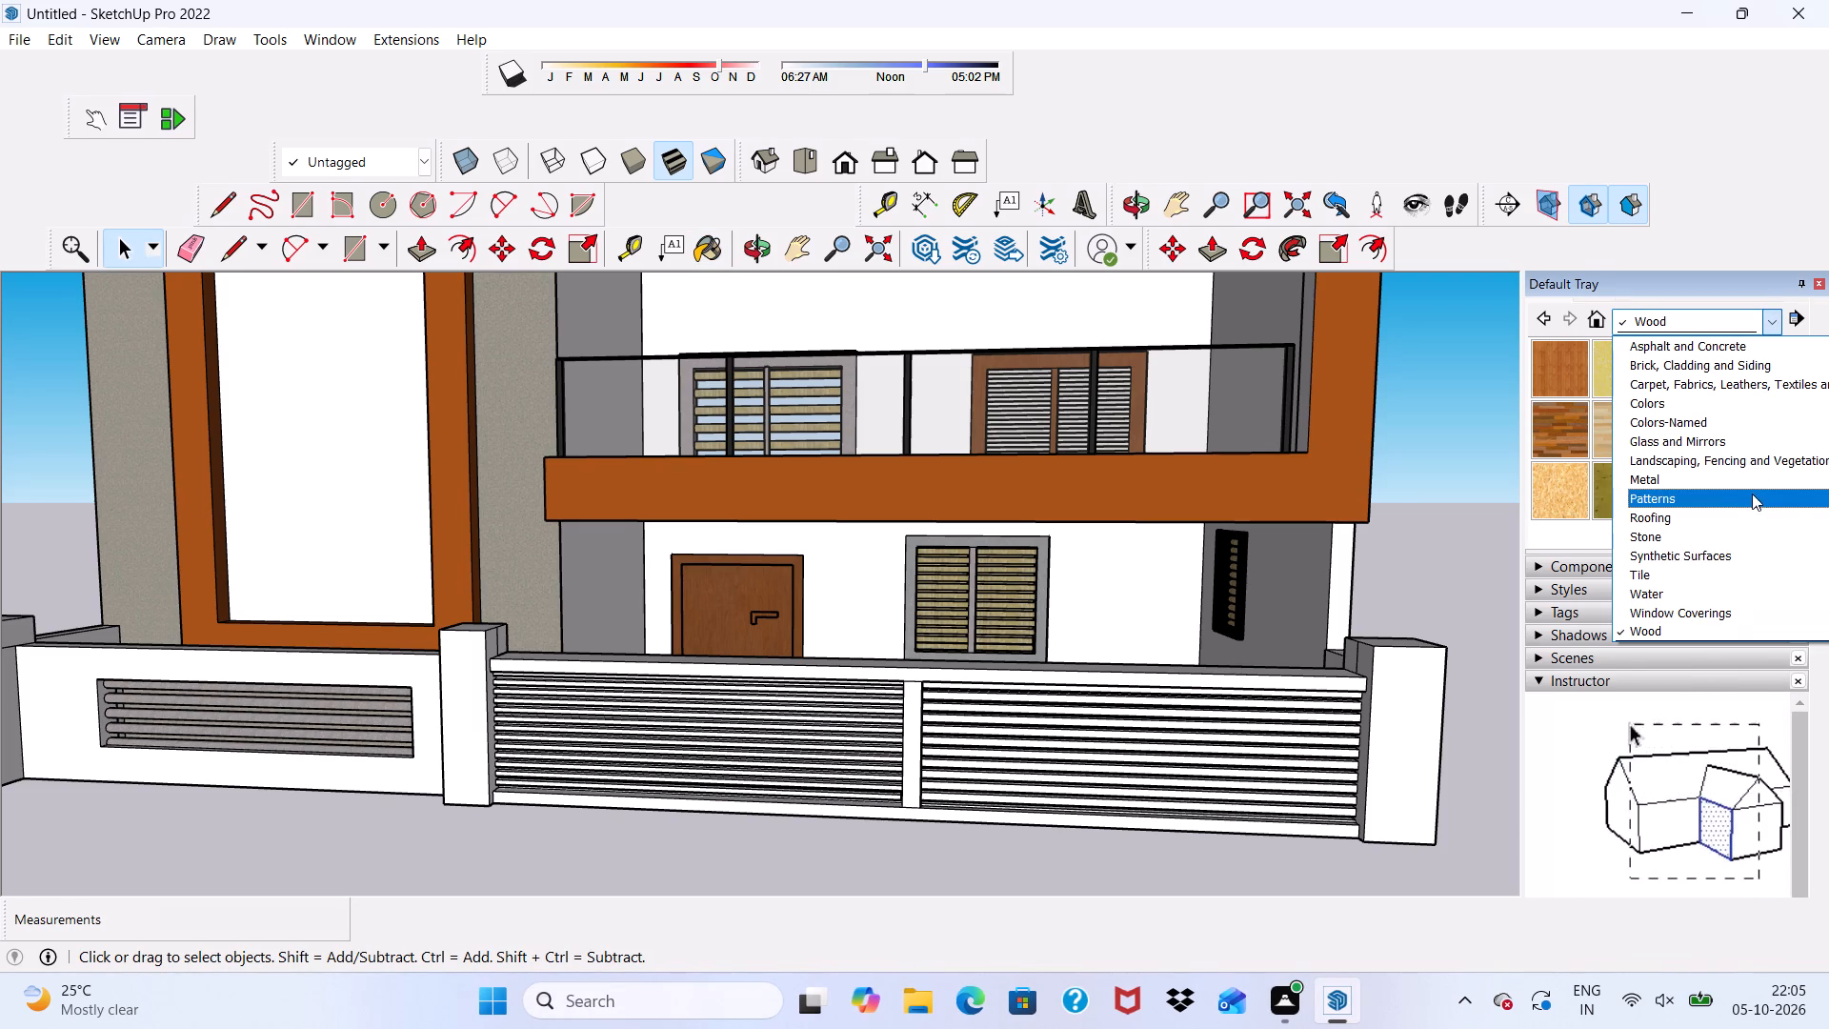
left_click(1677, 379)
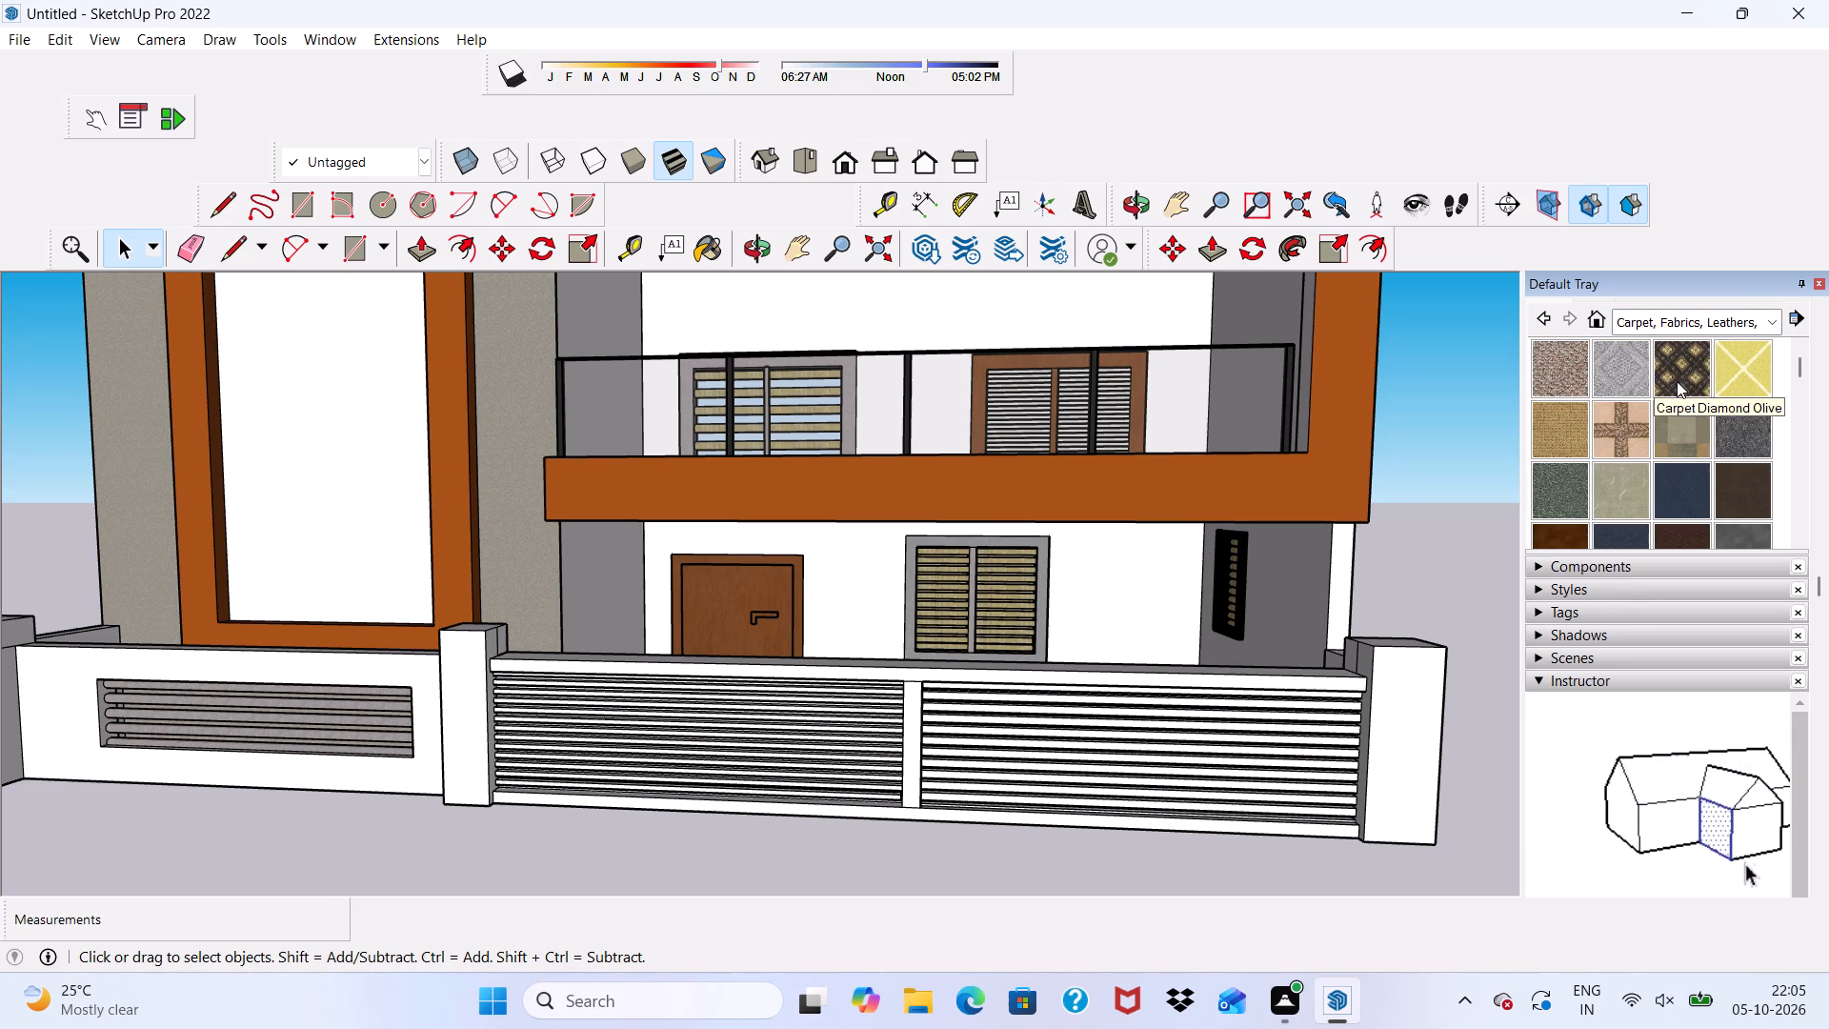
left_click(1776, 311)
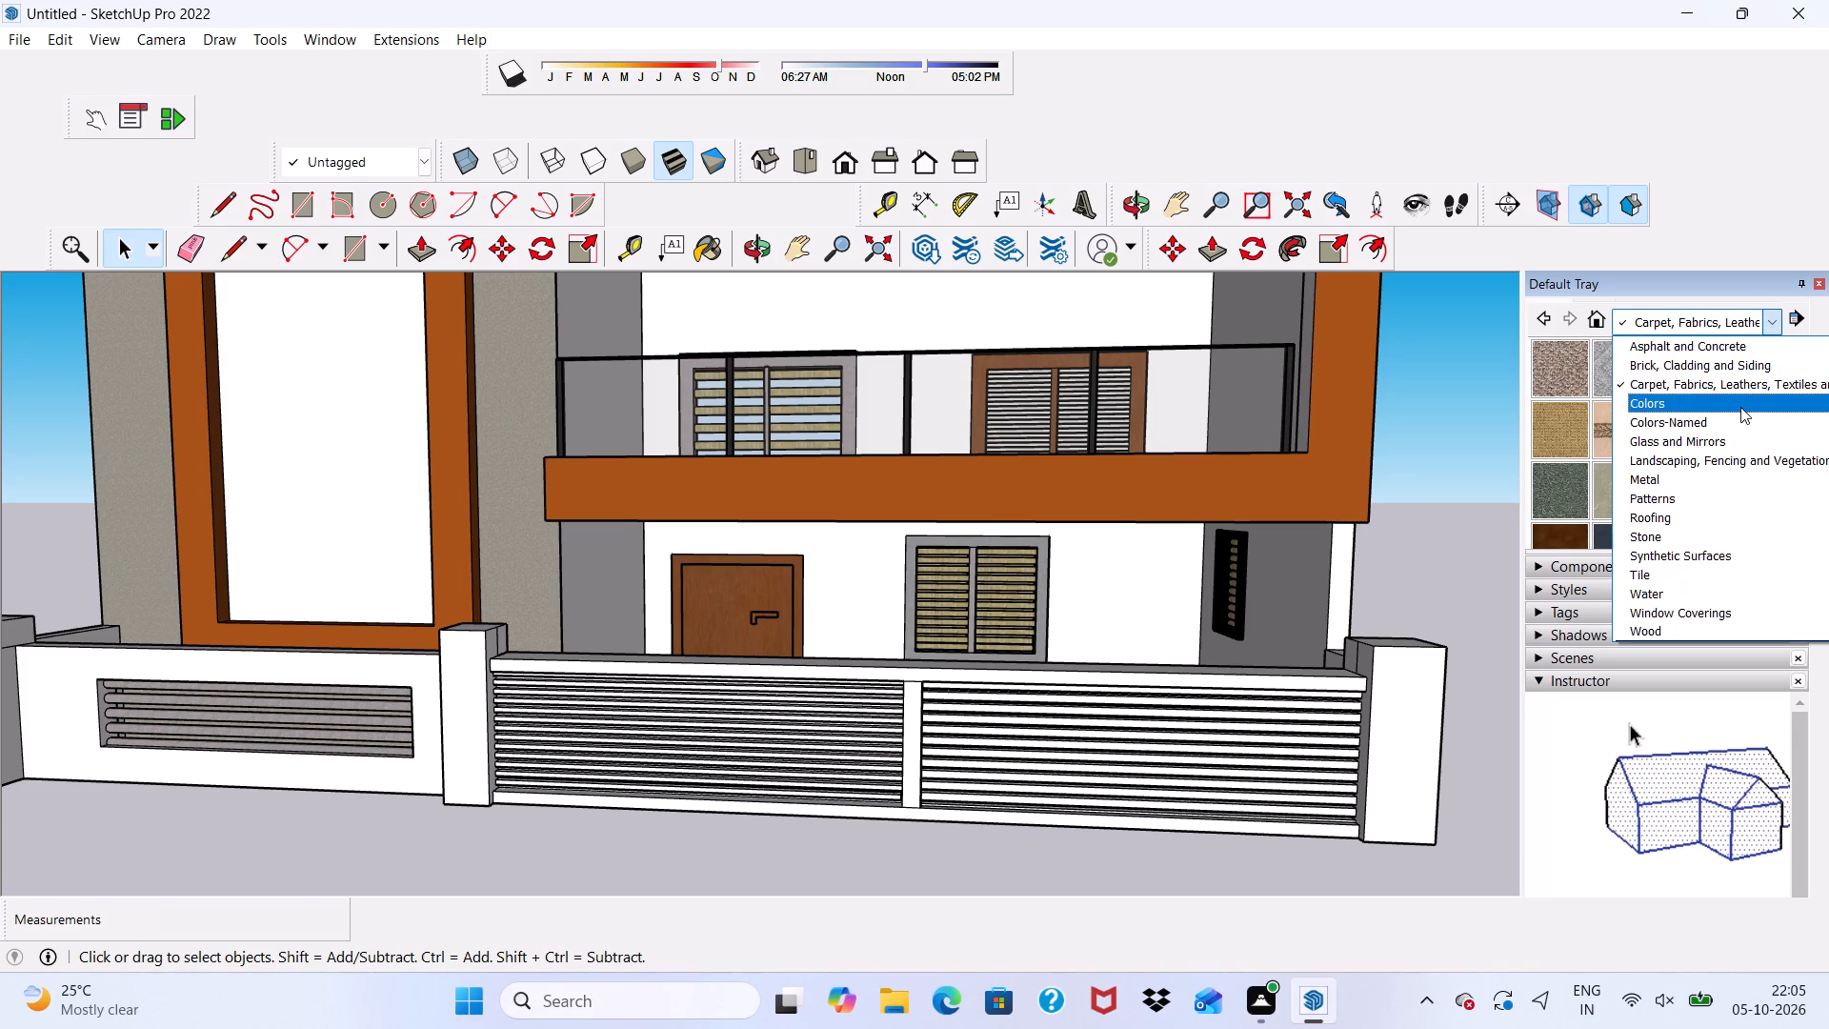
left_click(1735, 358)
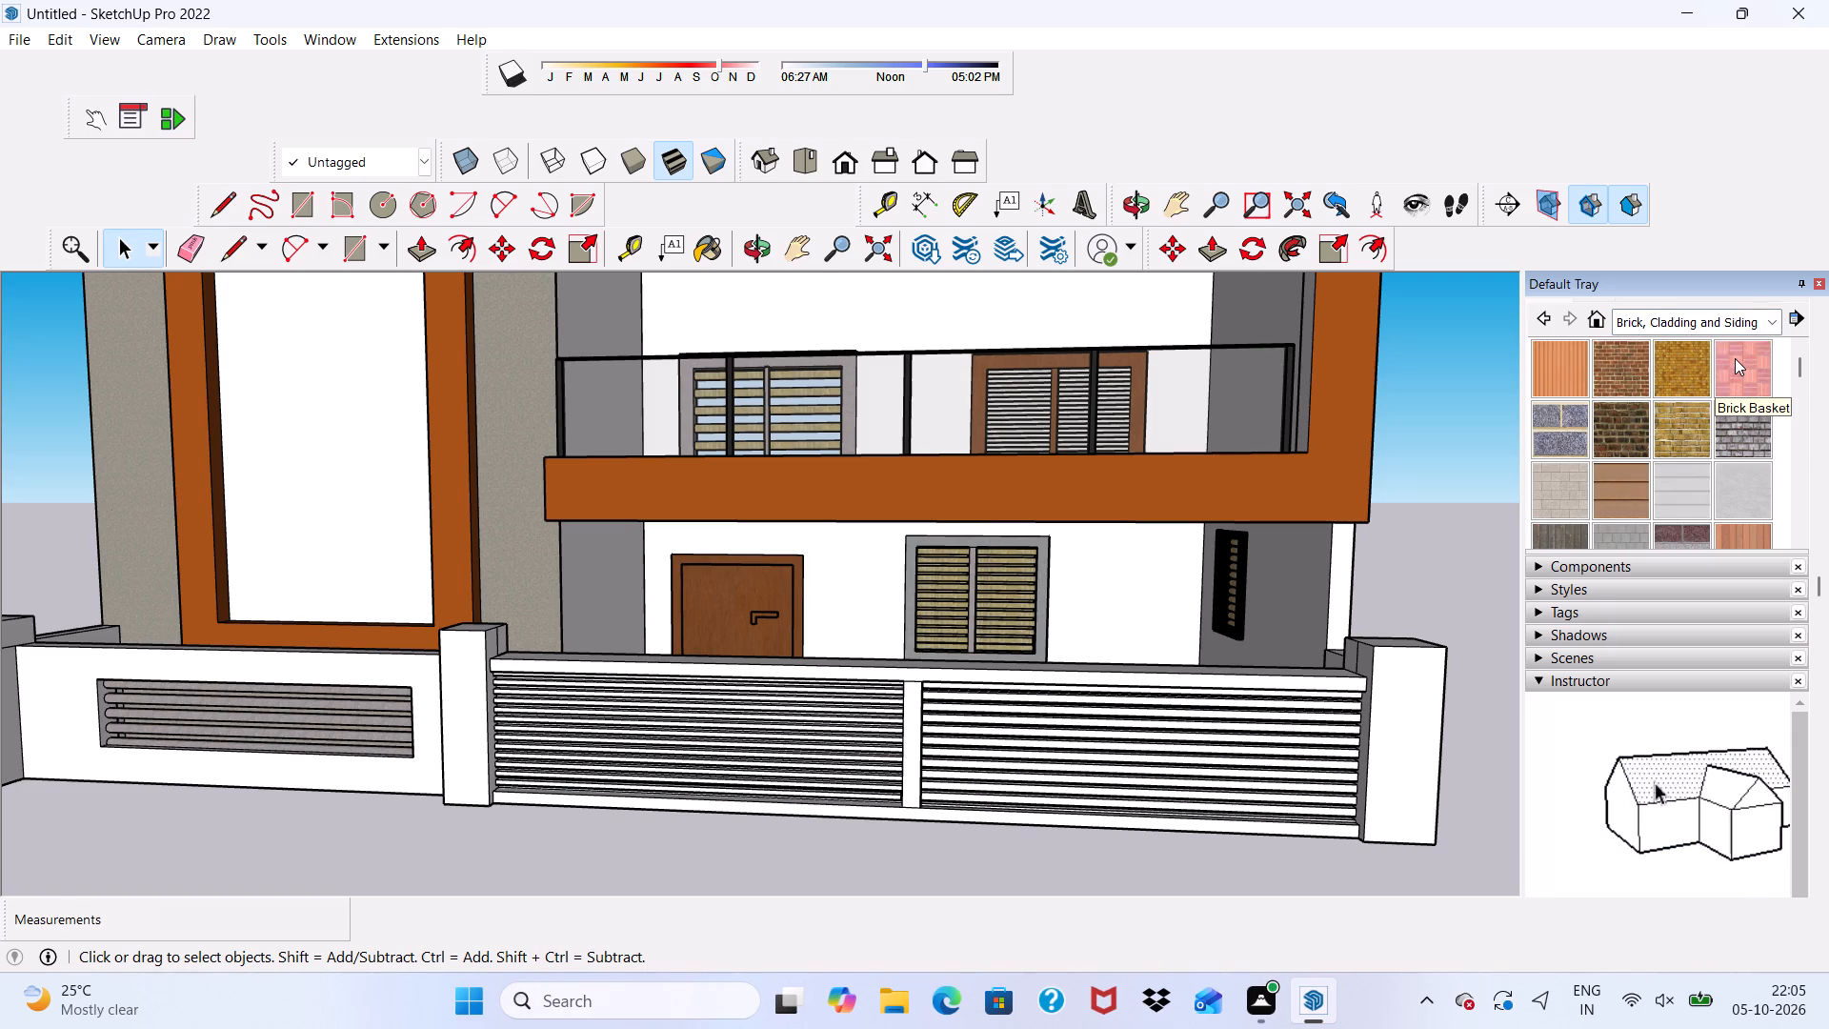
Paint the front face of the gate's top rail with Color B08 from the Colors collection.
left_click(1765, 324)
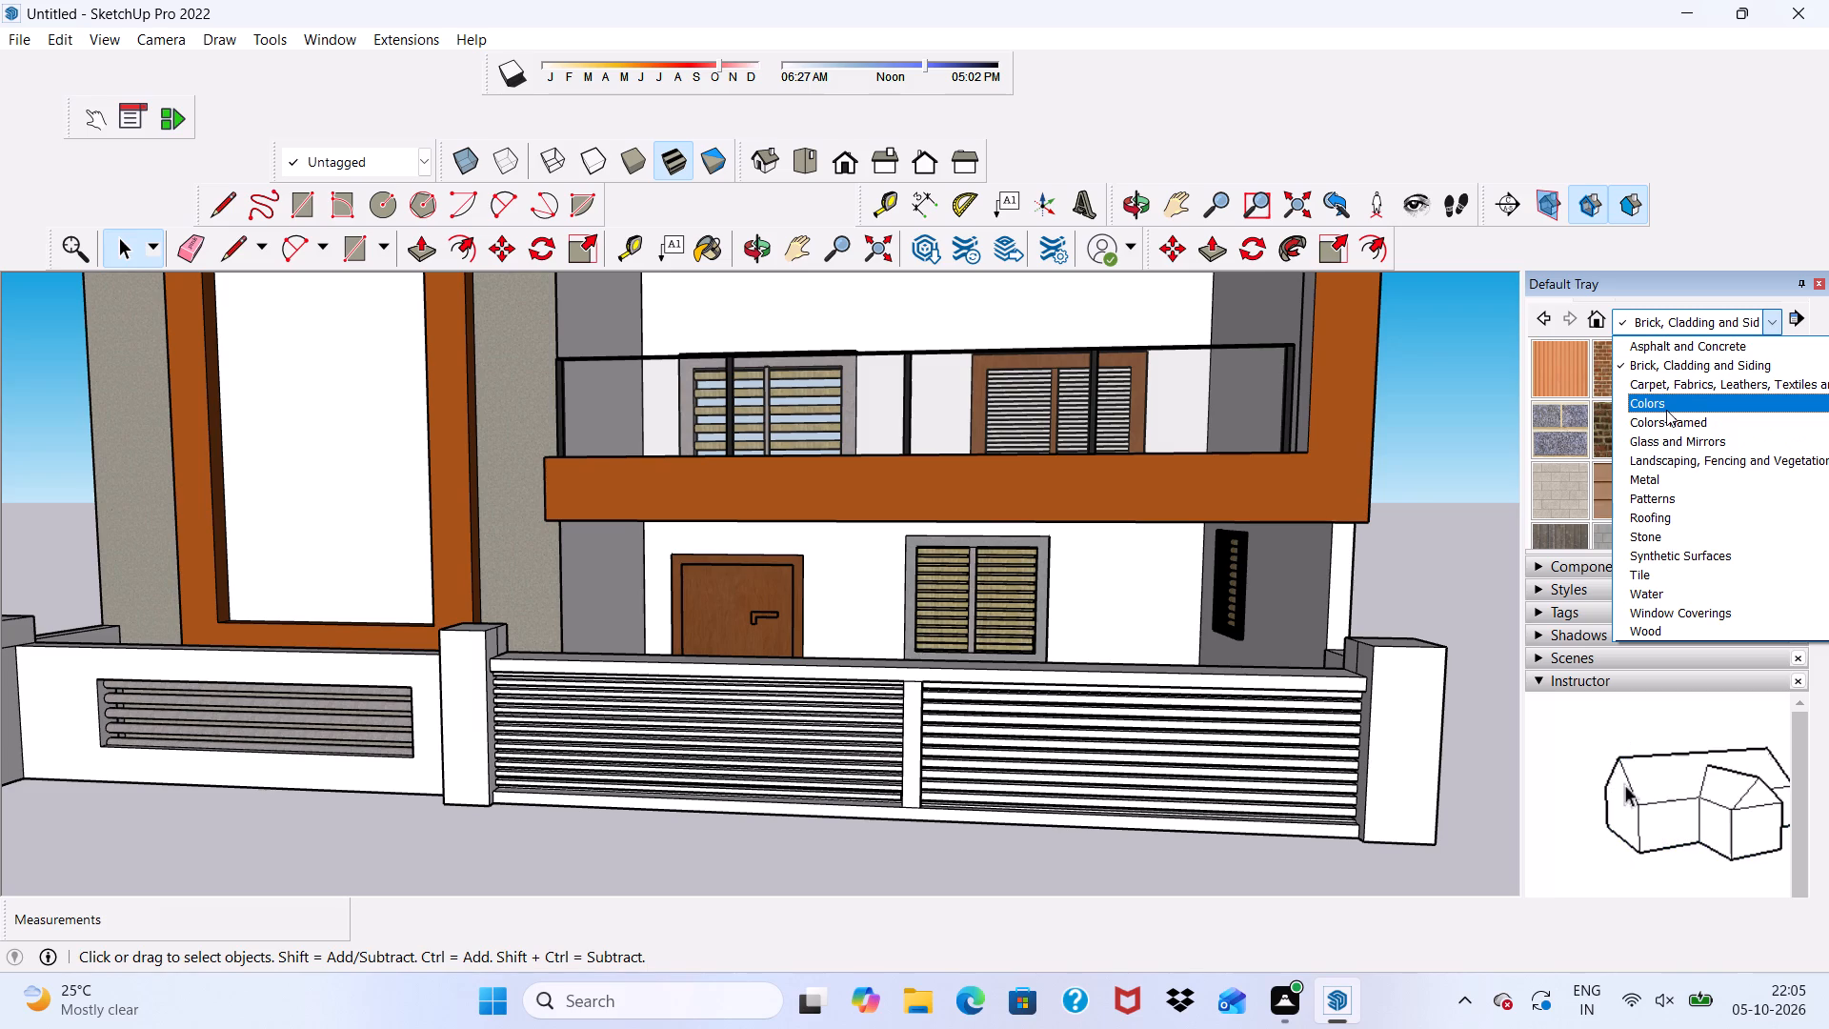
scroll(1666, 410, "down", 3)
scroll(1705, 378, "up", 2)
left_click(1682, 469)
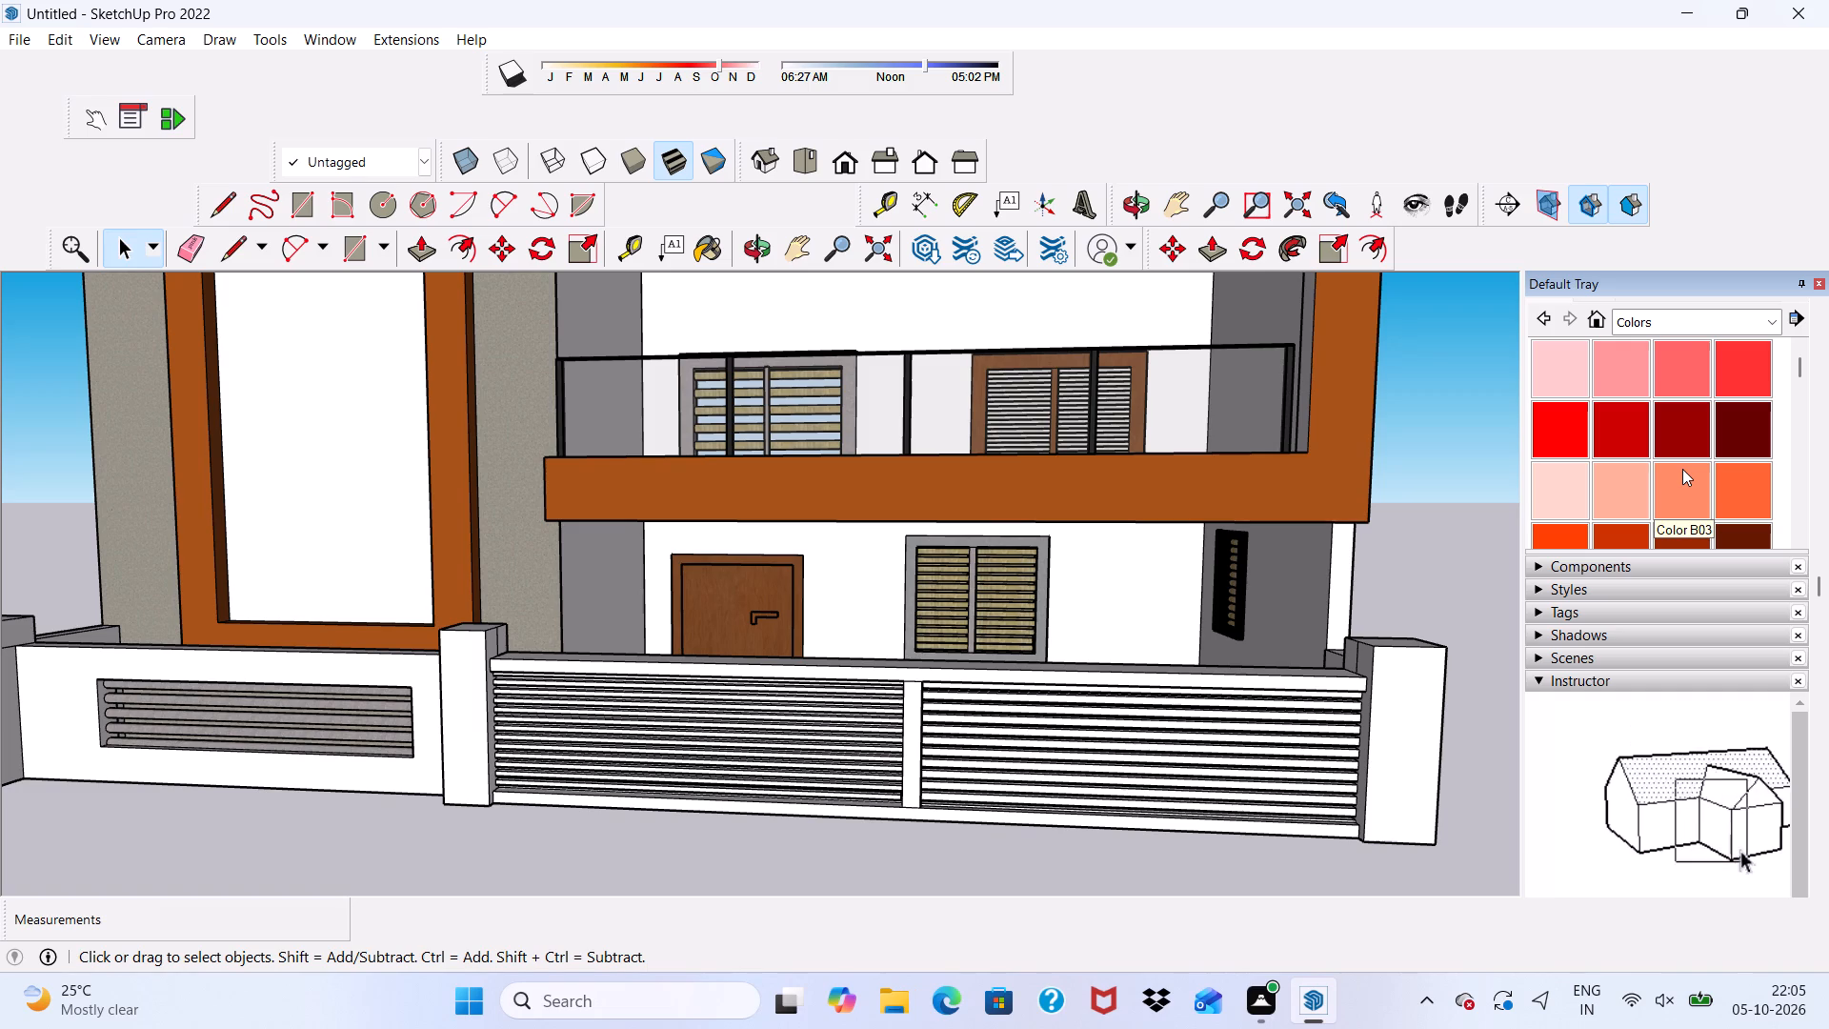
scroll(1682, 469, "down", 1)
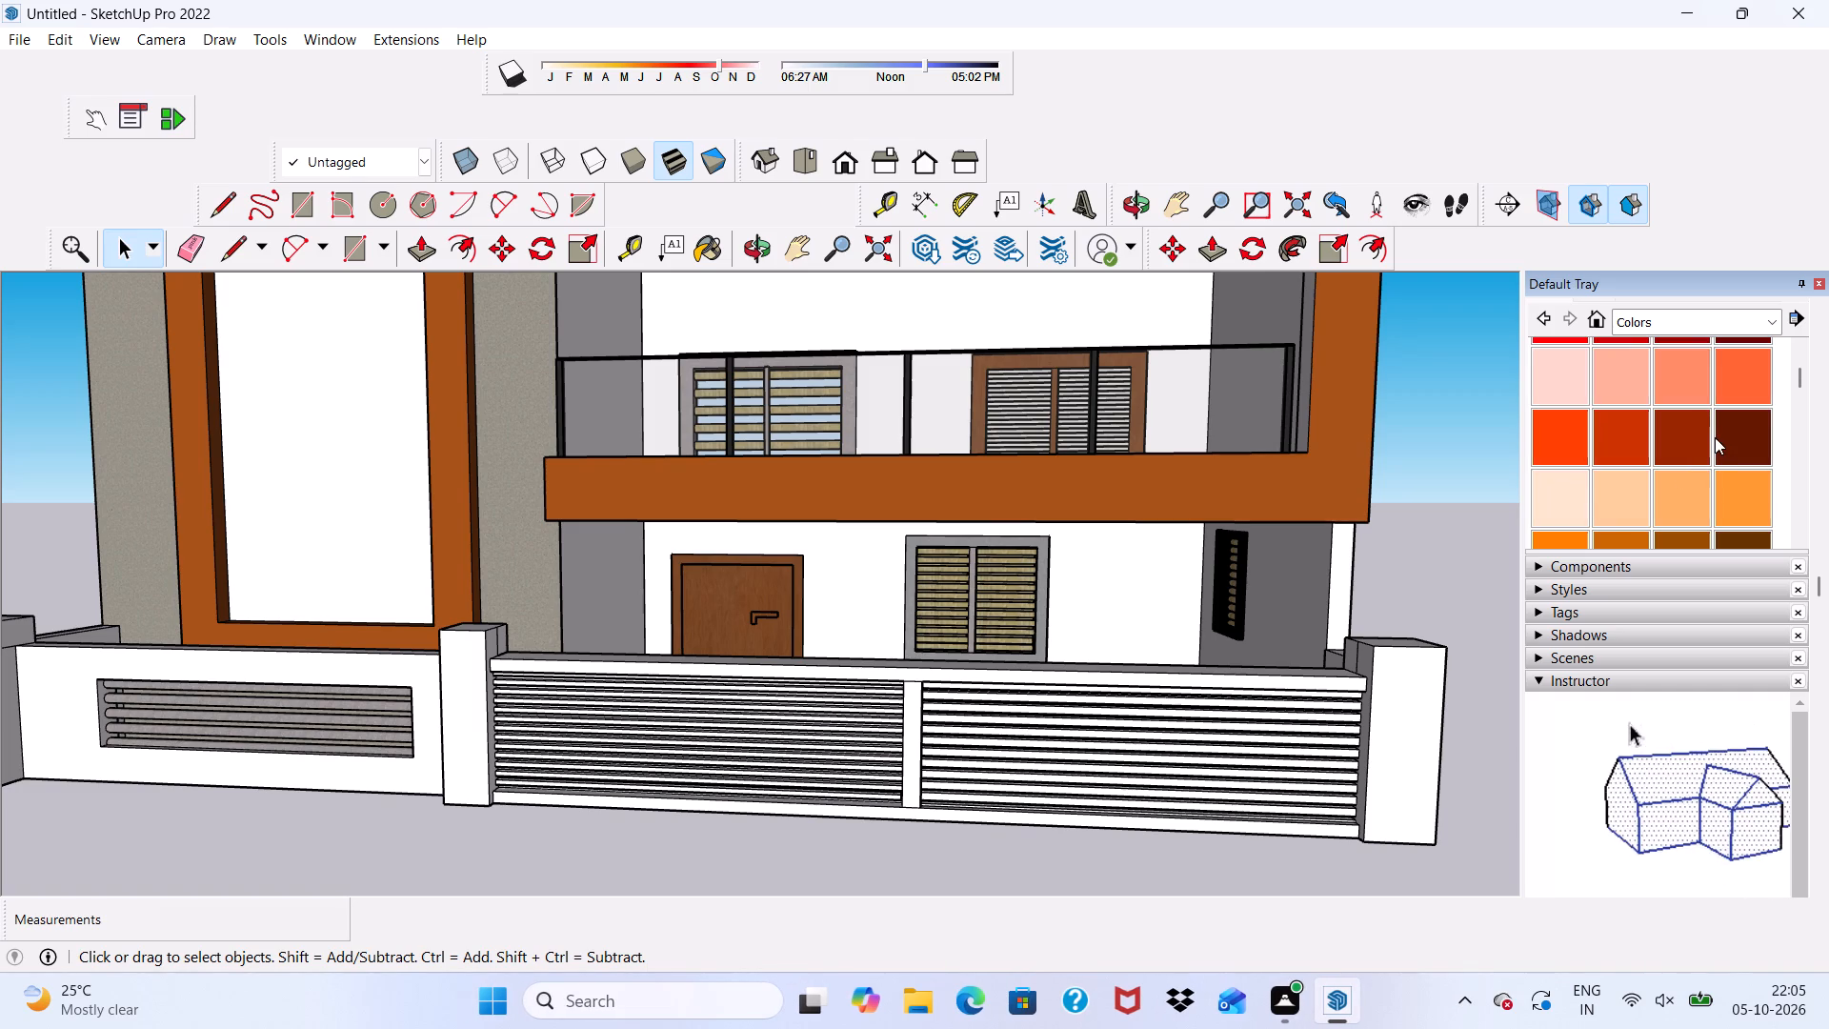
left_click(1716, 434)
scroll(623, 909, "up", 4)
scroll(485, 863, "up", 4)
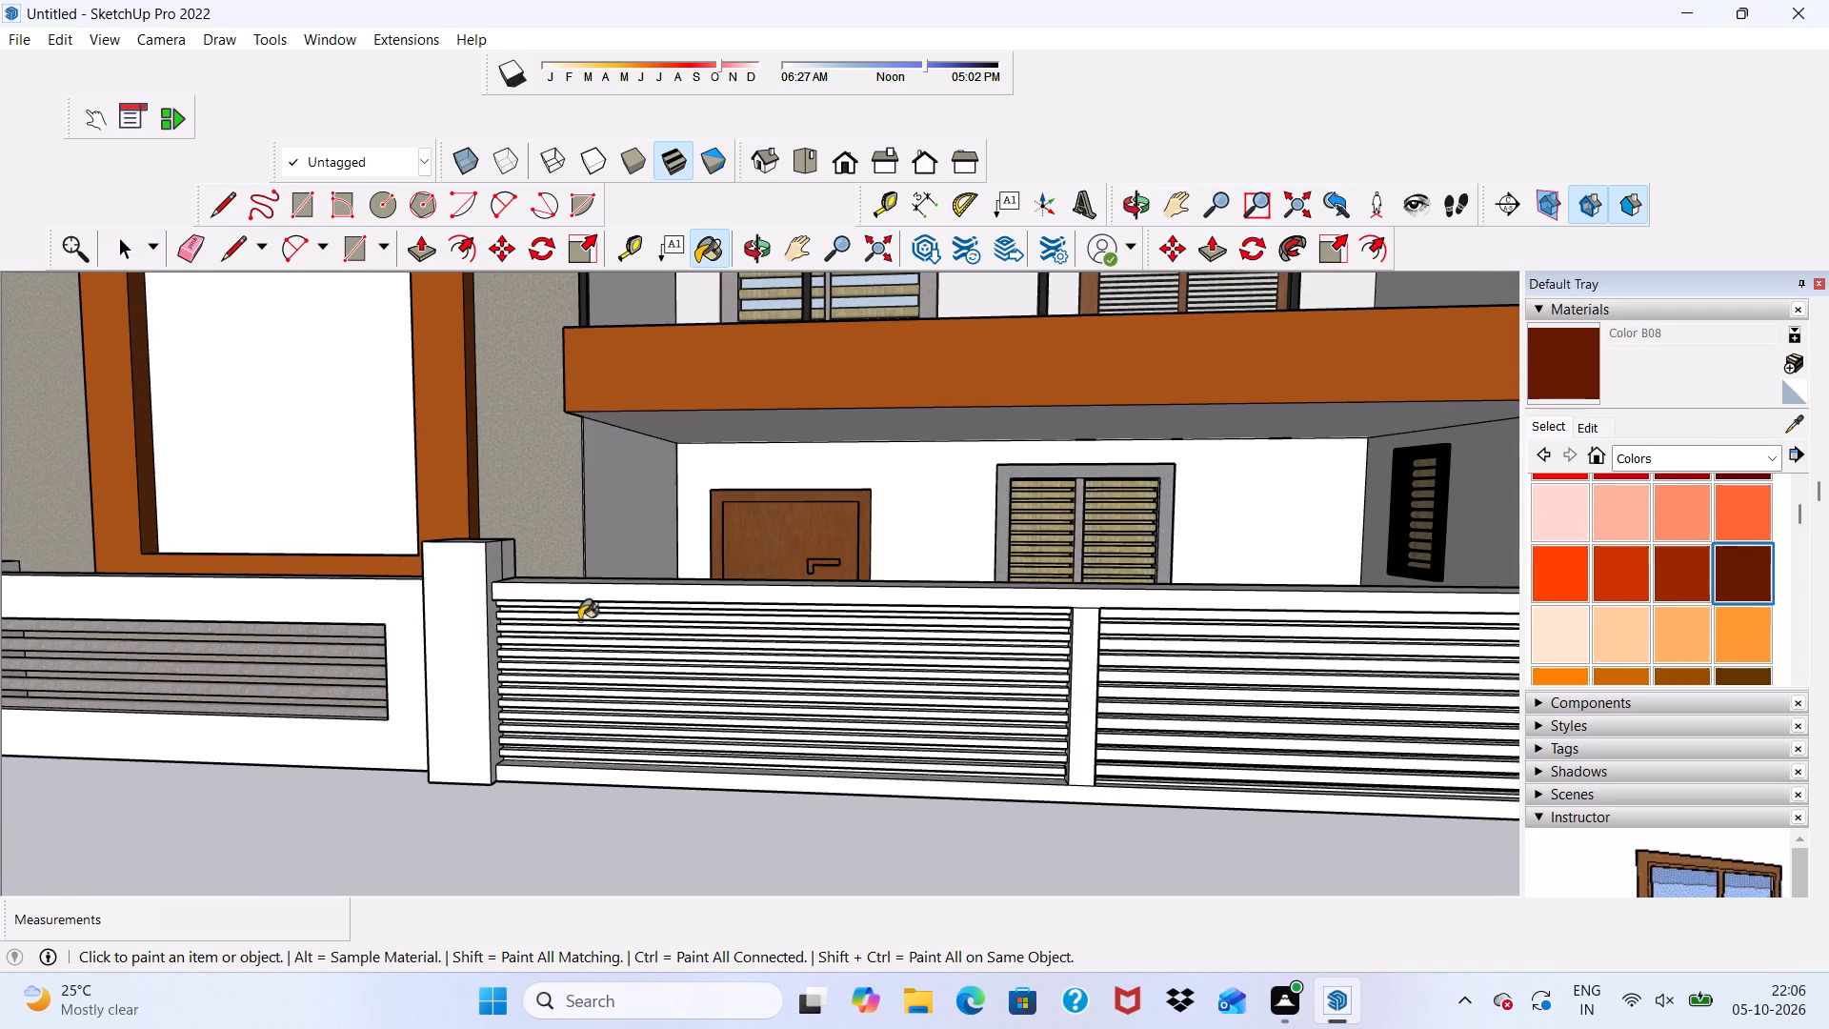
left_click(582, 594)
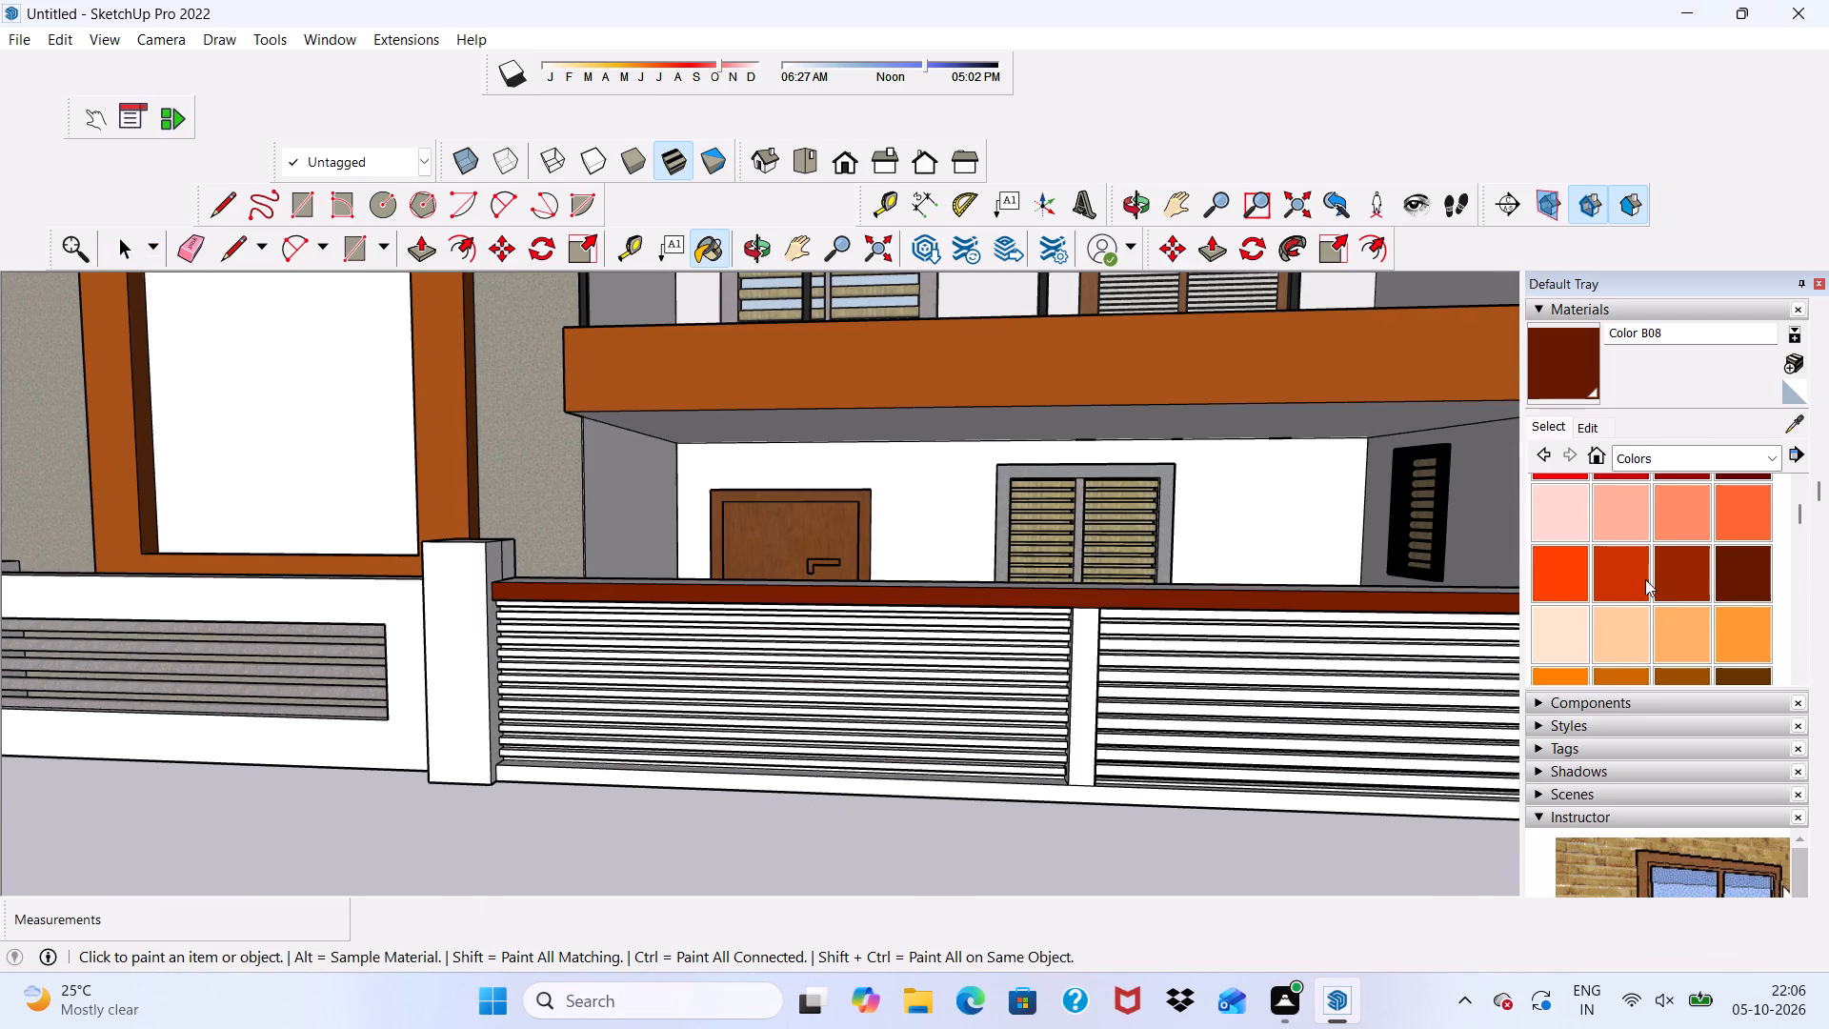
Paint the front face of the gate's top rail with Color M08 from the Colors collection.
scroll(1645, 579, "down", 6)
scroll(1649, 595, "up", 1)
scroll(1649, 595, "down", 6)
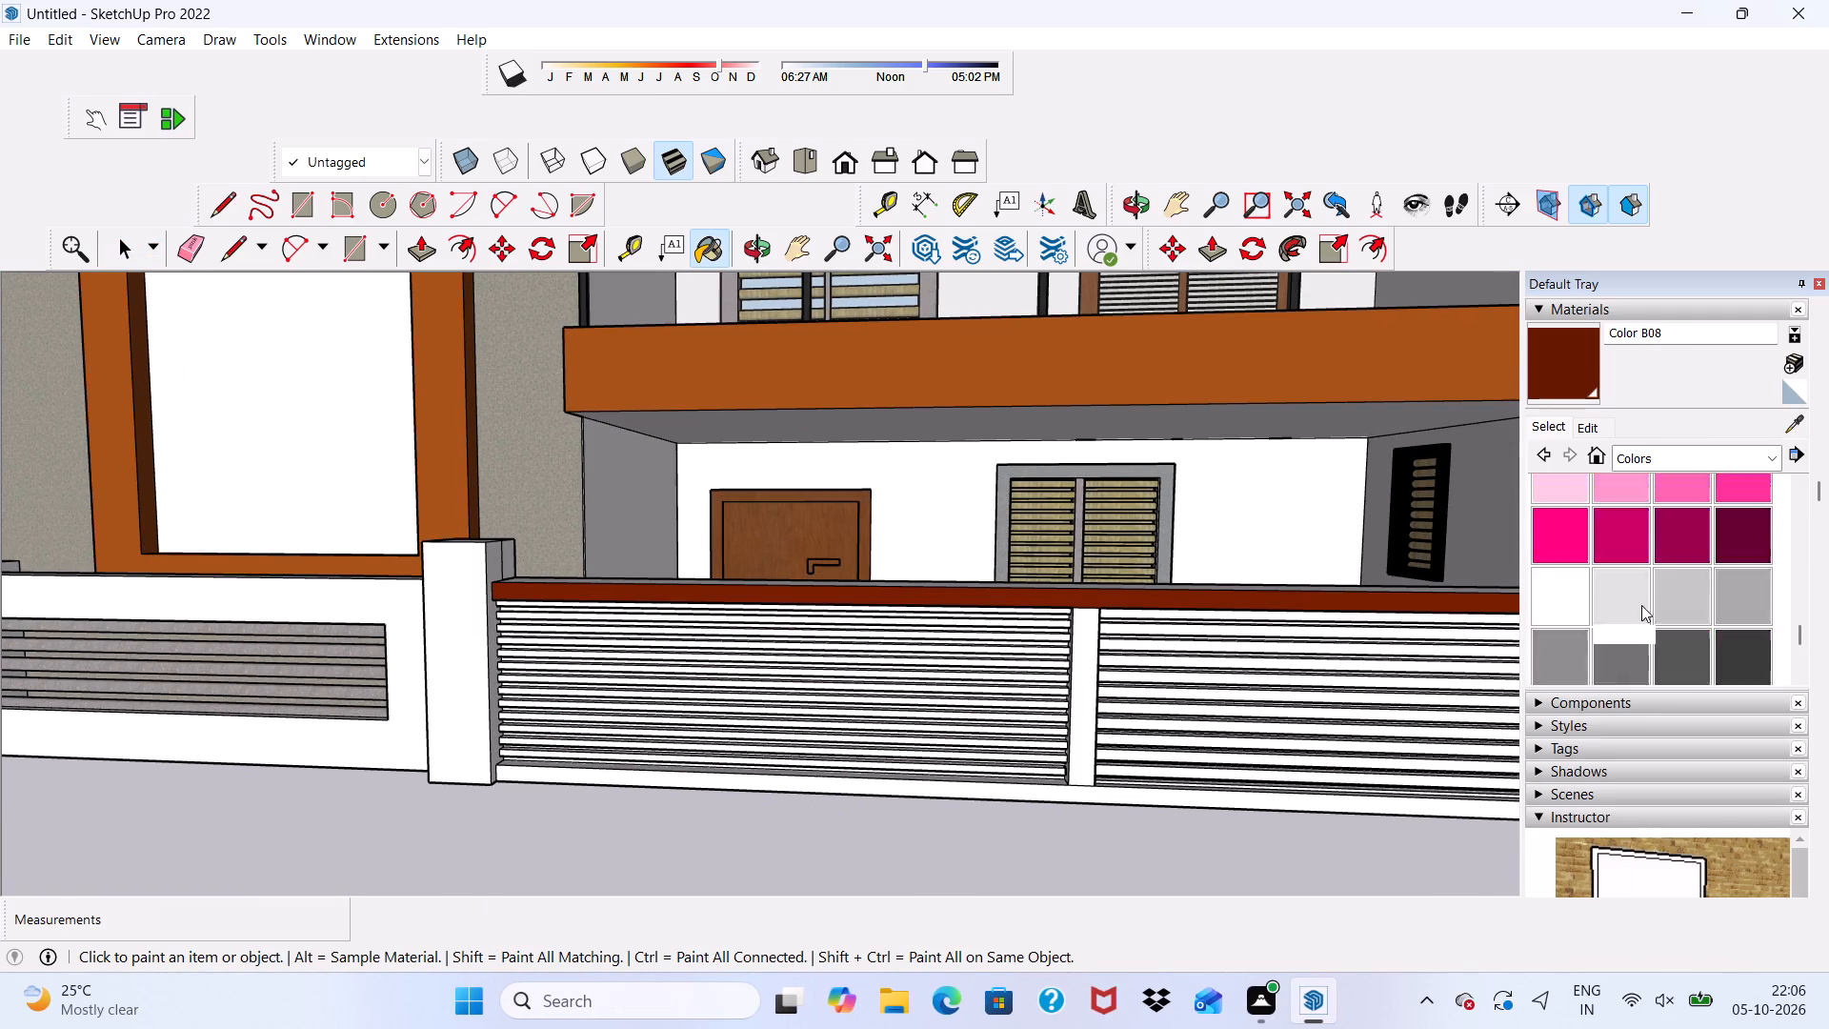
scroll(1641, 605, "down", 3)
left_click(1543, 378)
scroll(1279, 587, "up", 3)
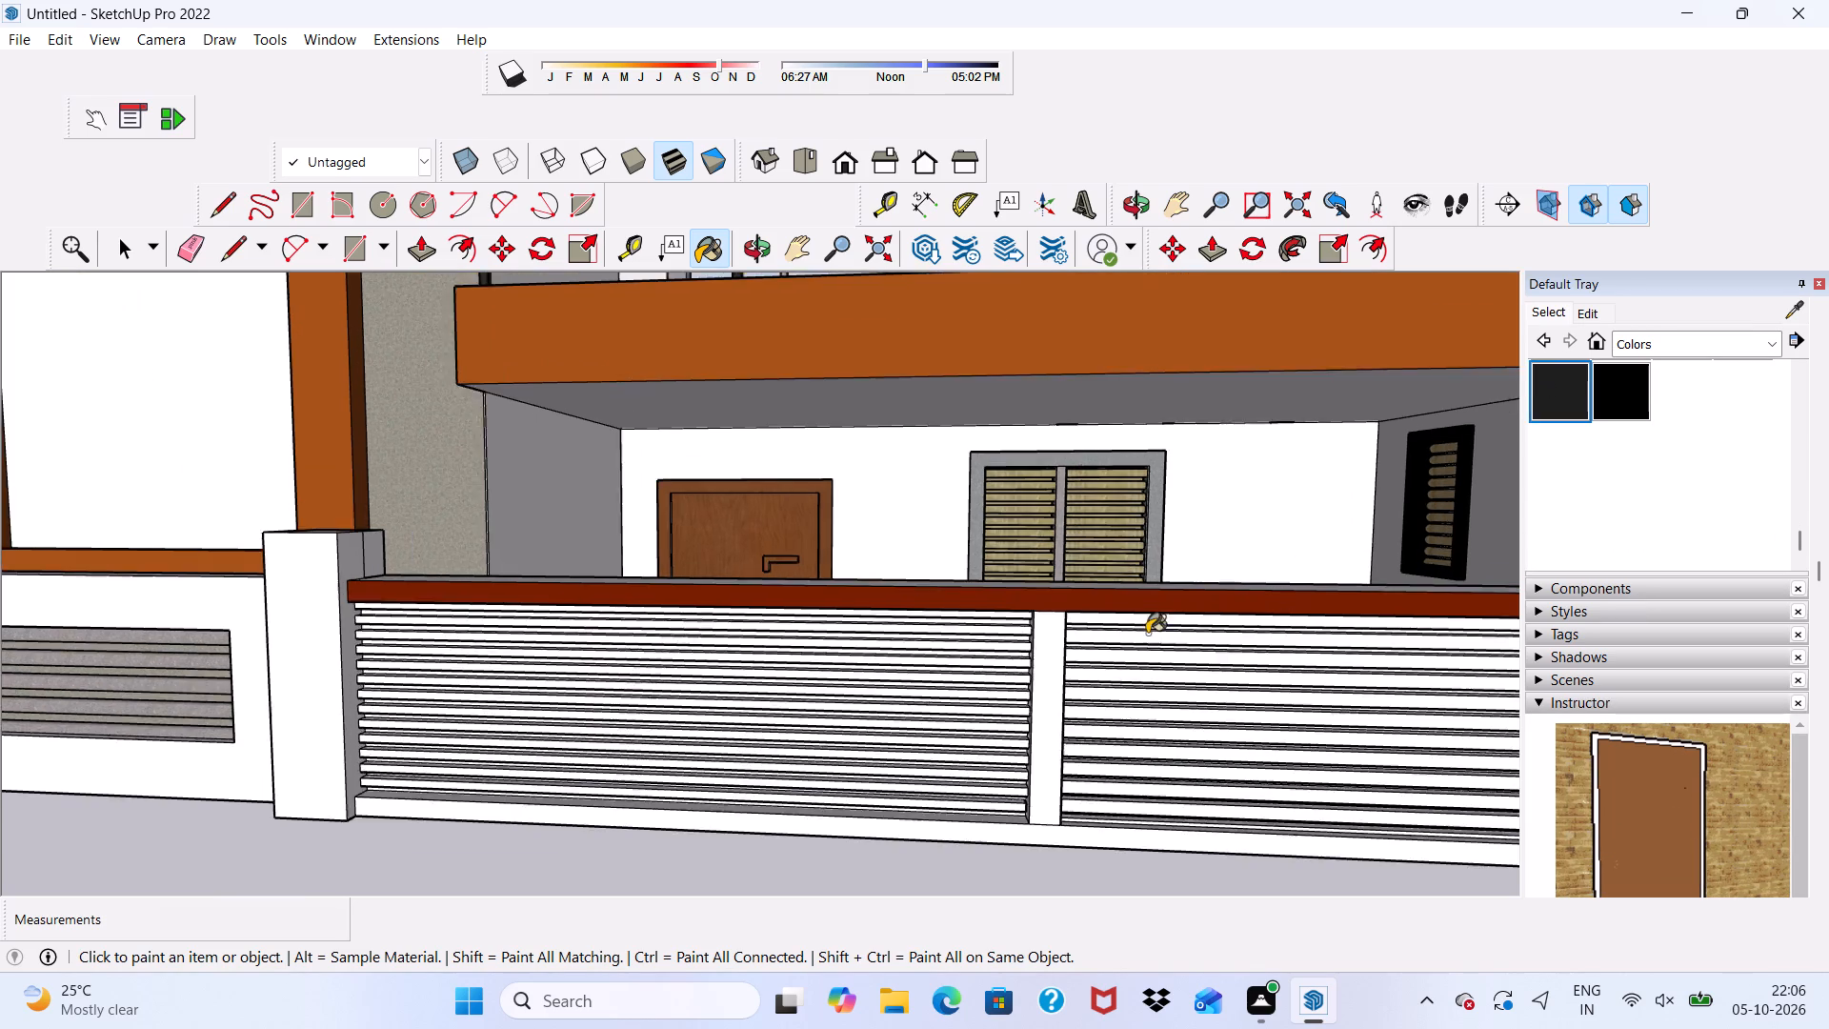
scroll(1147, 634, "up", 7)
left_click(813, 497)
Paint the top and underside of the gate's top rail with Color M08.
scroll(813, 499, "down", 3)
middle_click_drag(813, 498, 774, 685)
left_click(735, 501)
scroll(735, 501, "down", 2)
middle_click_drag(735, 500, 833, 111)
scroll(865, 391, "up", 9)
left_click(893, 453)
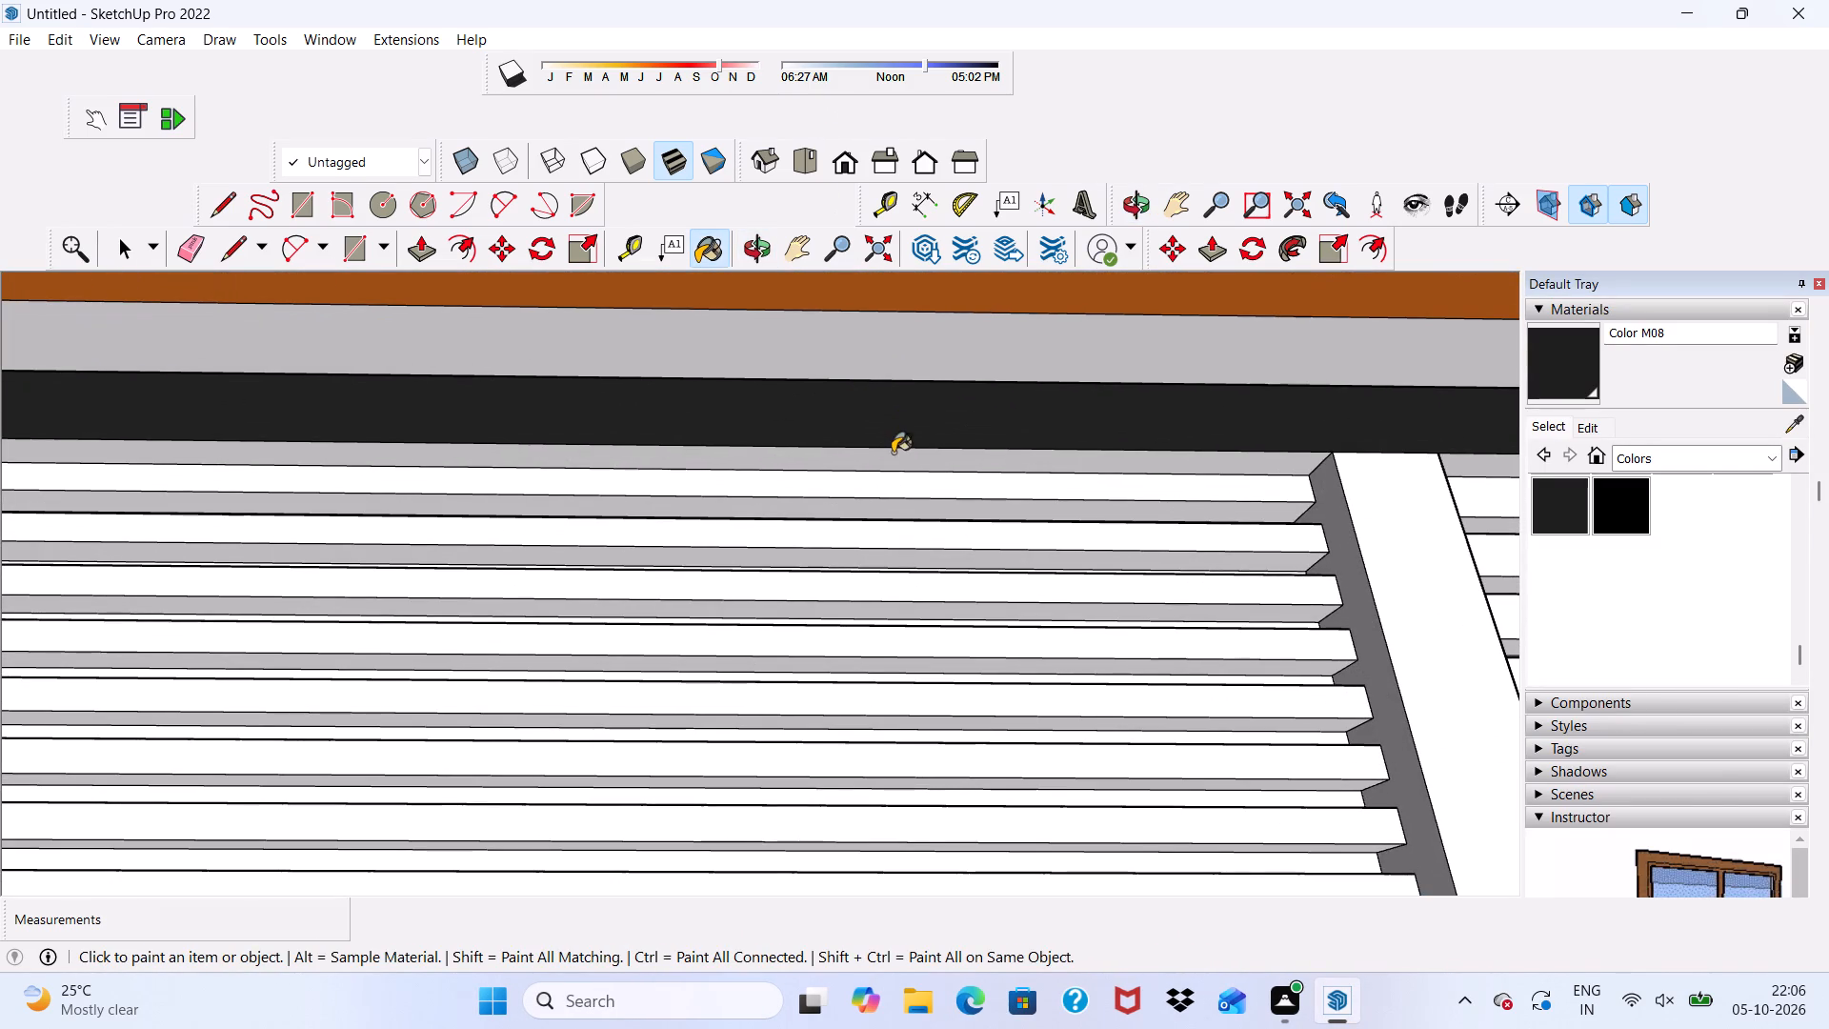
Paint the front and side of the gate's central post and the adjoining rail underside with Color M08.
left_click(1381, 513)
scroll(1381, 514, "down", 12)
scroll(1520, 695, "up", 2)
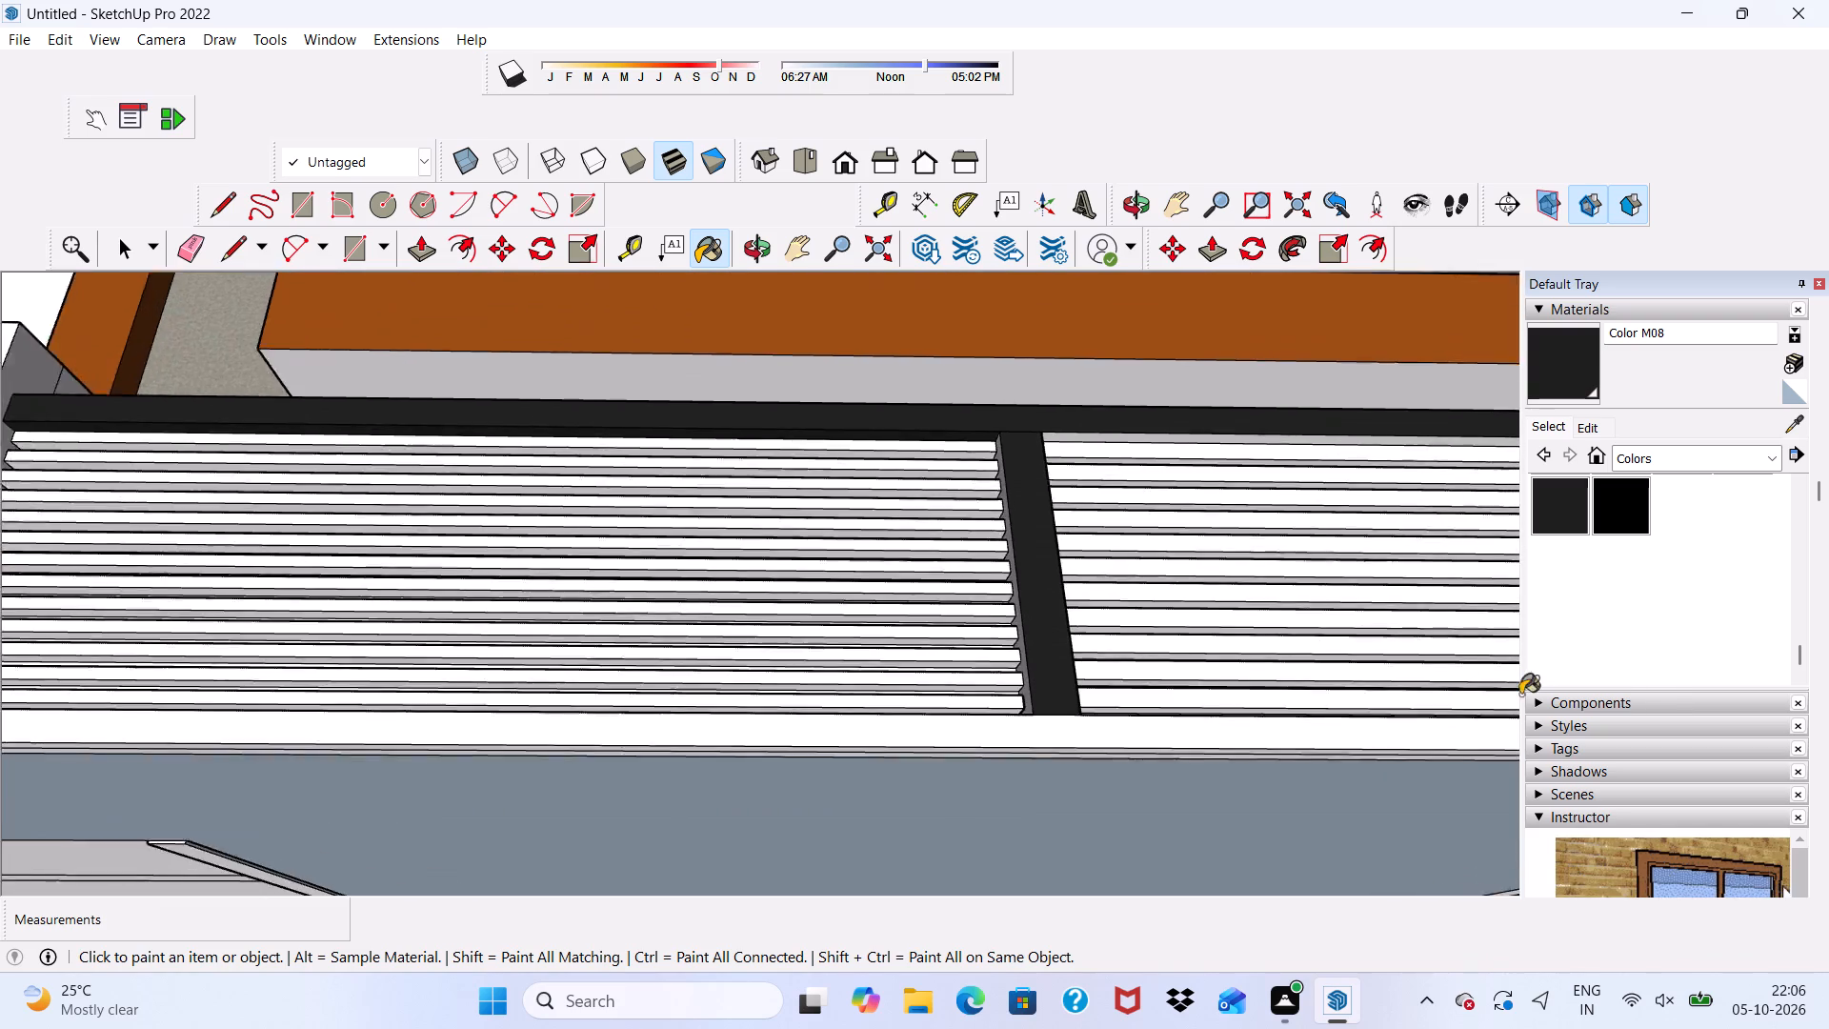
scroll(1520, 695, "up", 4)
scroll(997, 374, "up", 6)
left_click(1013, 394)
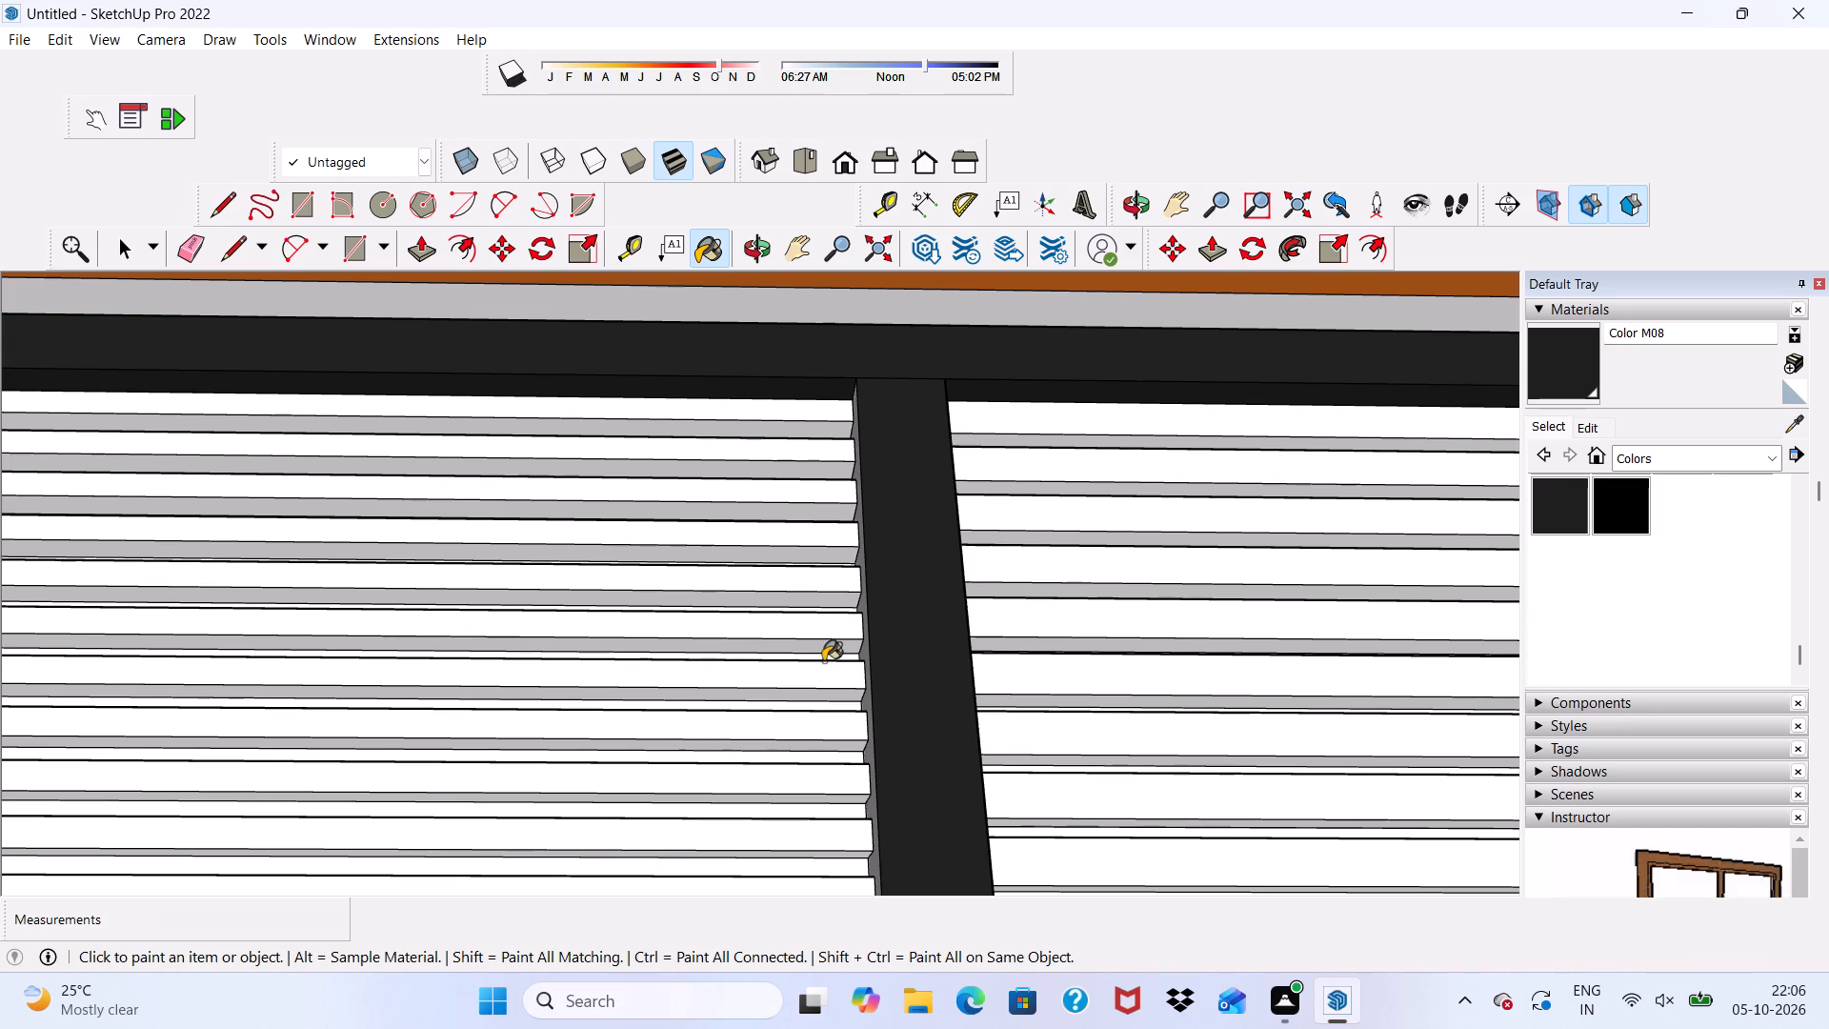
scroll(845, 563, "up", 8)
left_click(883, 543)
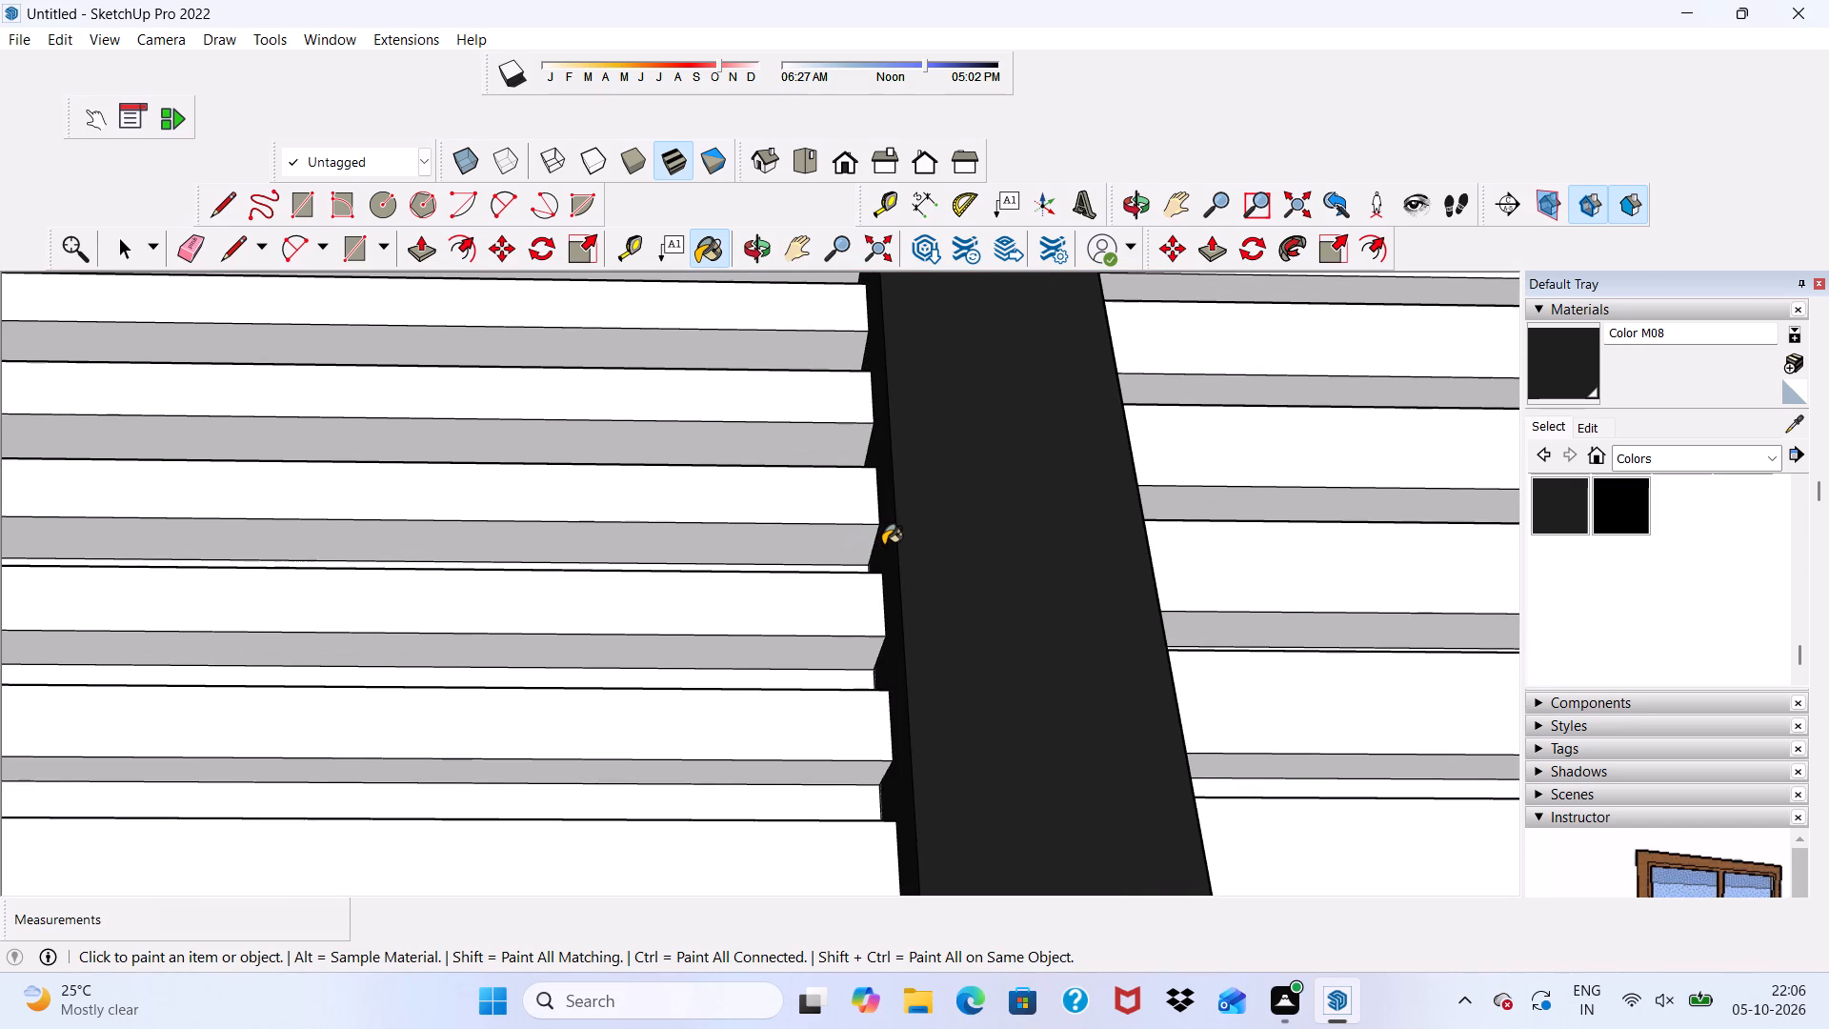
Examine the front gate's frame, slats and adjoining boundary wall from several angles.
scroll(883, 545, "down", 3)
scroll(883, 545, "up", 1)
scroll(883, 545, "down", 18)
scroll(857, 689, "down", 4)
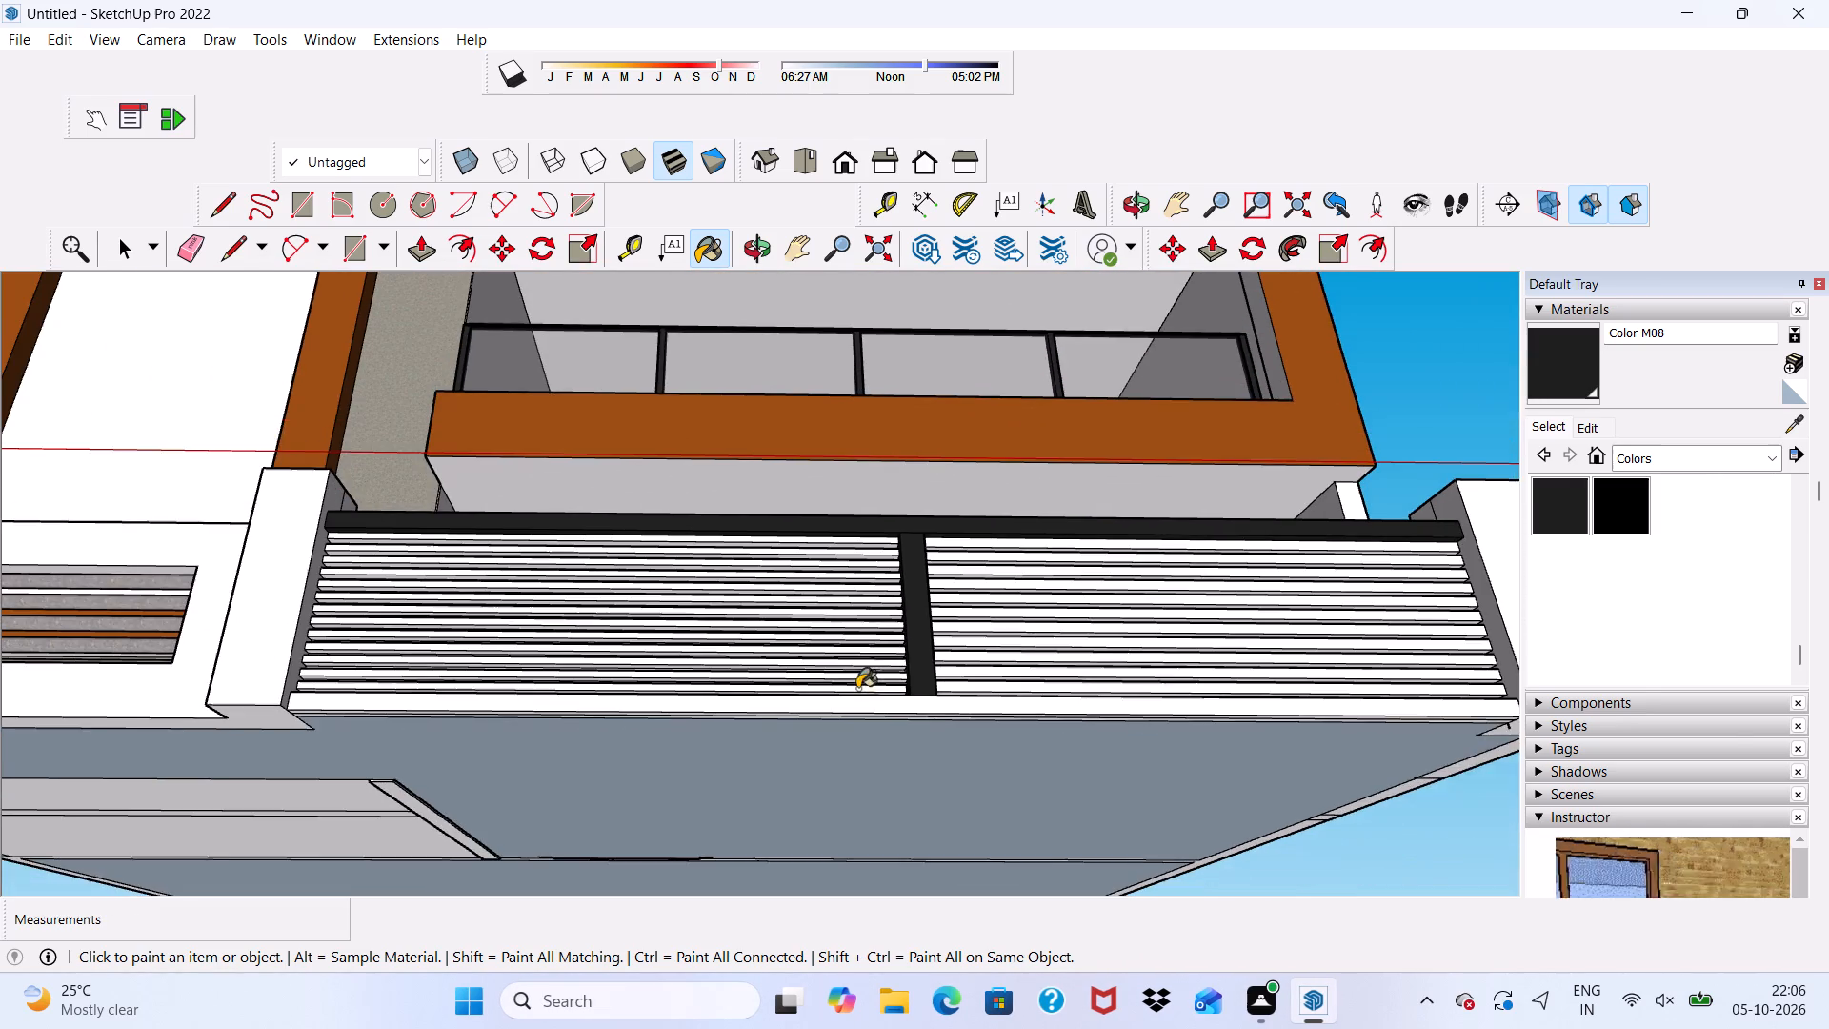
middle_click_drag(855, 686, 813, 793)
scroll(854, 696, "down", 1)
middle_click(813, 793)
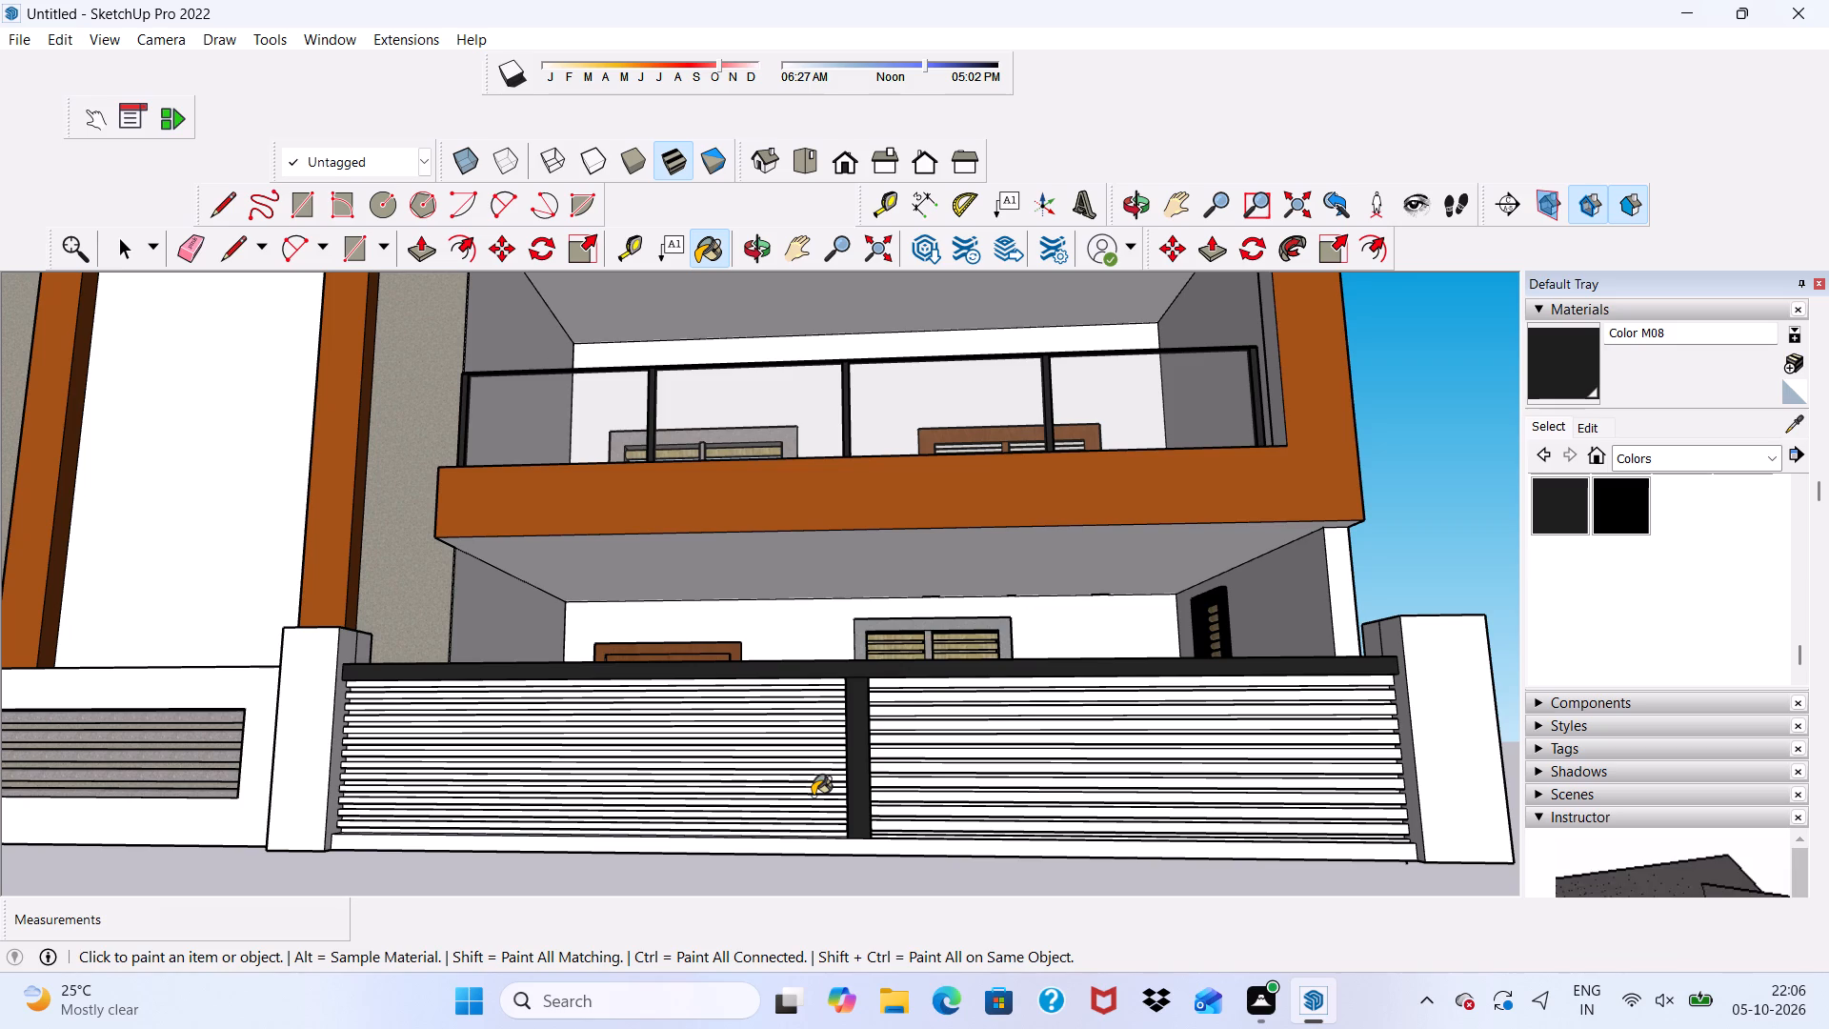
scroll(748, 837, "down", 1)
scroll(568, 818, "up", 4)
scroll(383, 735, "up", 10)
scroll(243, 630, "down", 11)
scroll(538, 608, "up", 1)
scroll(564, 587, "down", 4)
middle_click_drag(570, 611, 568, 764)
middle_click(568, 766)
middle_click(568, 766)
middle_click(568, 766)
scroll(568, 766, "up", 5)
scroll(631, 740, "down", 4)
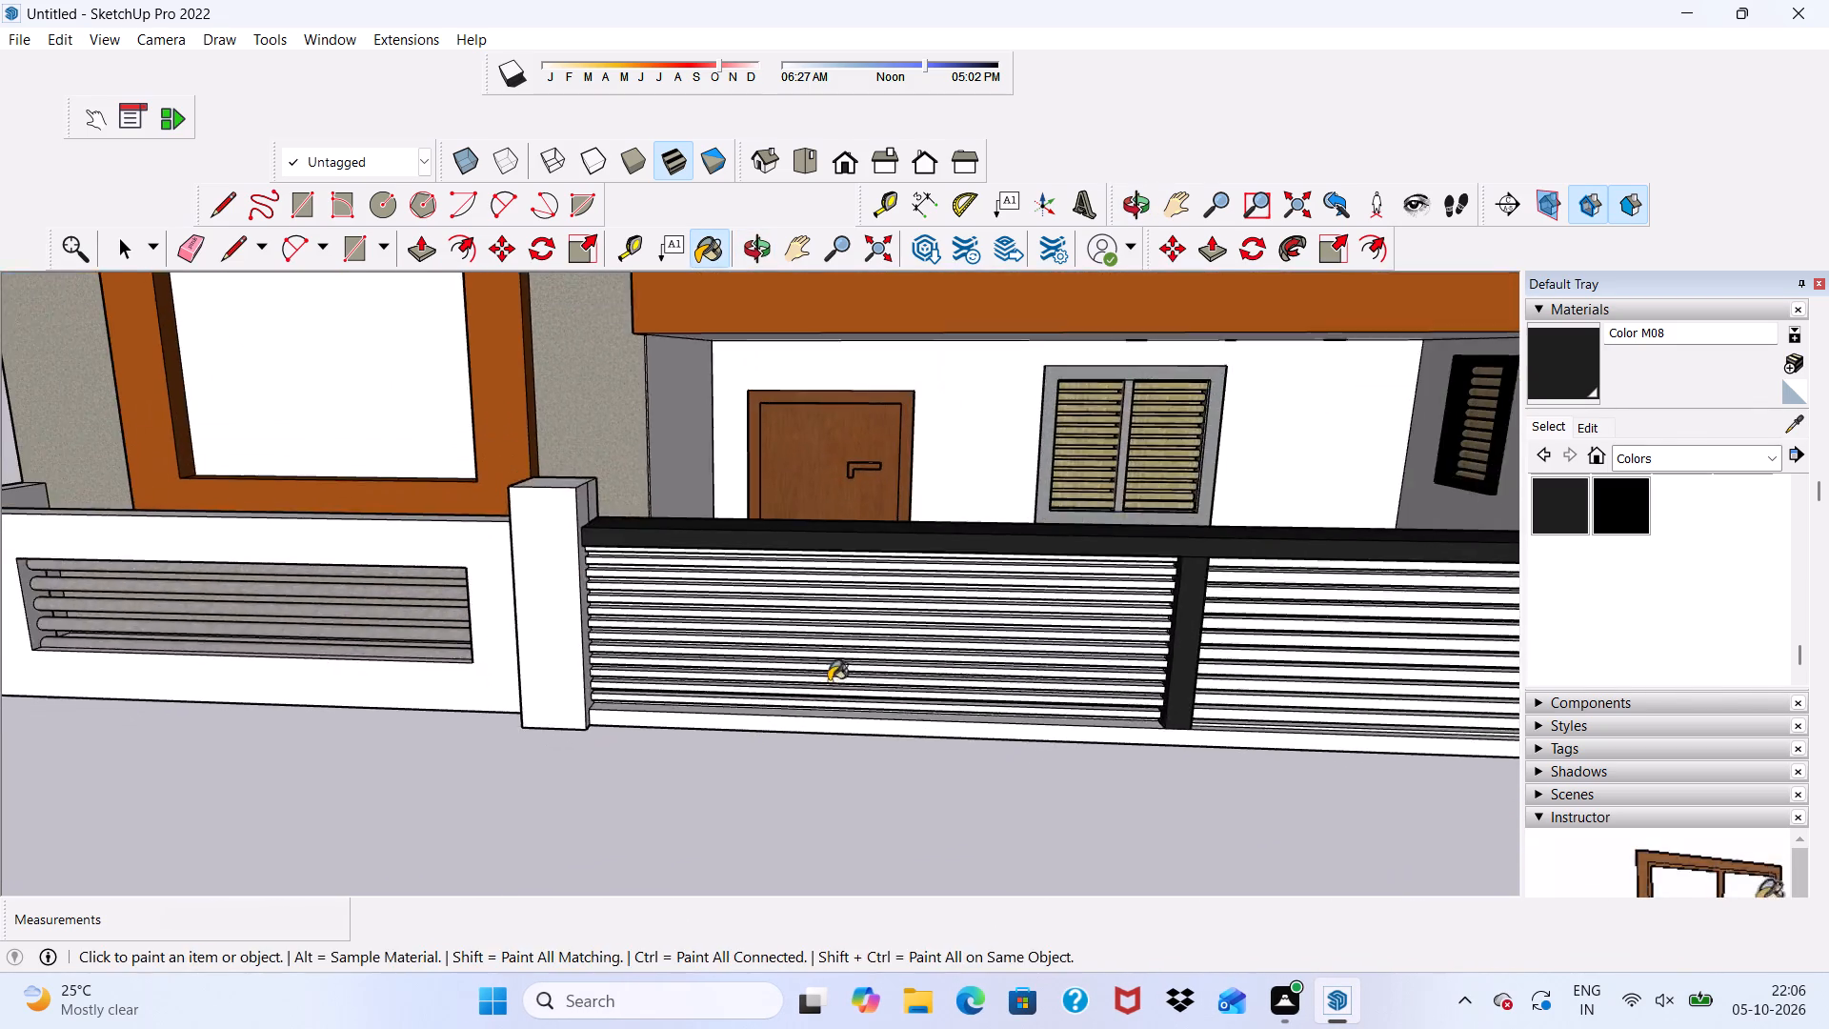
Paint the top and front faces of the gate's bottom rail with Color M08 on both sides of the central post.
middle_click_drag(829, 680, 1147, 666)
scroll(1306, 595, "up", 13)
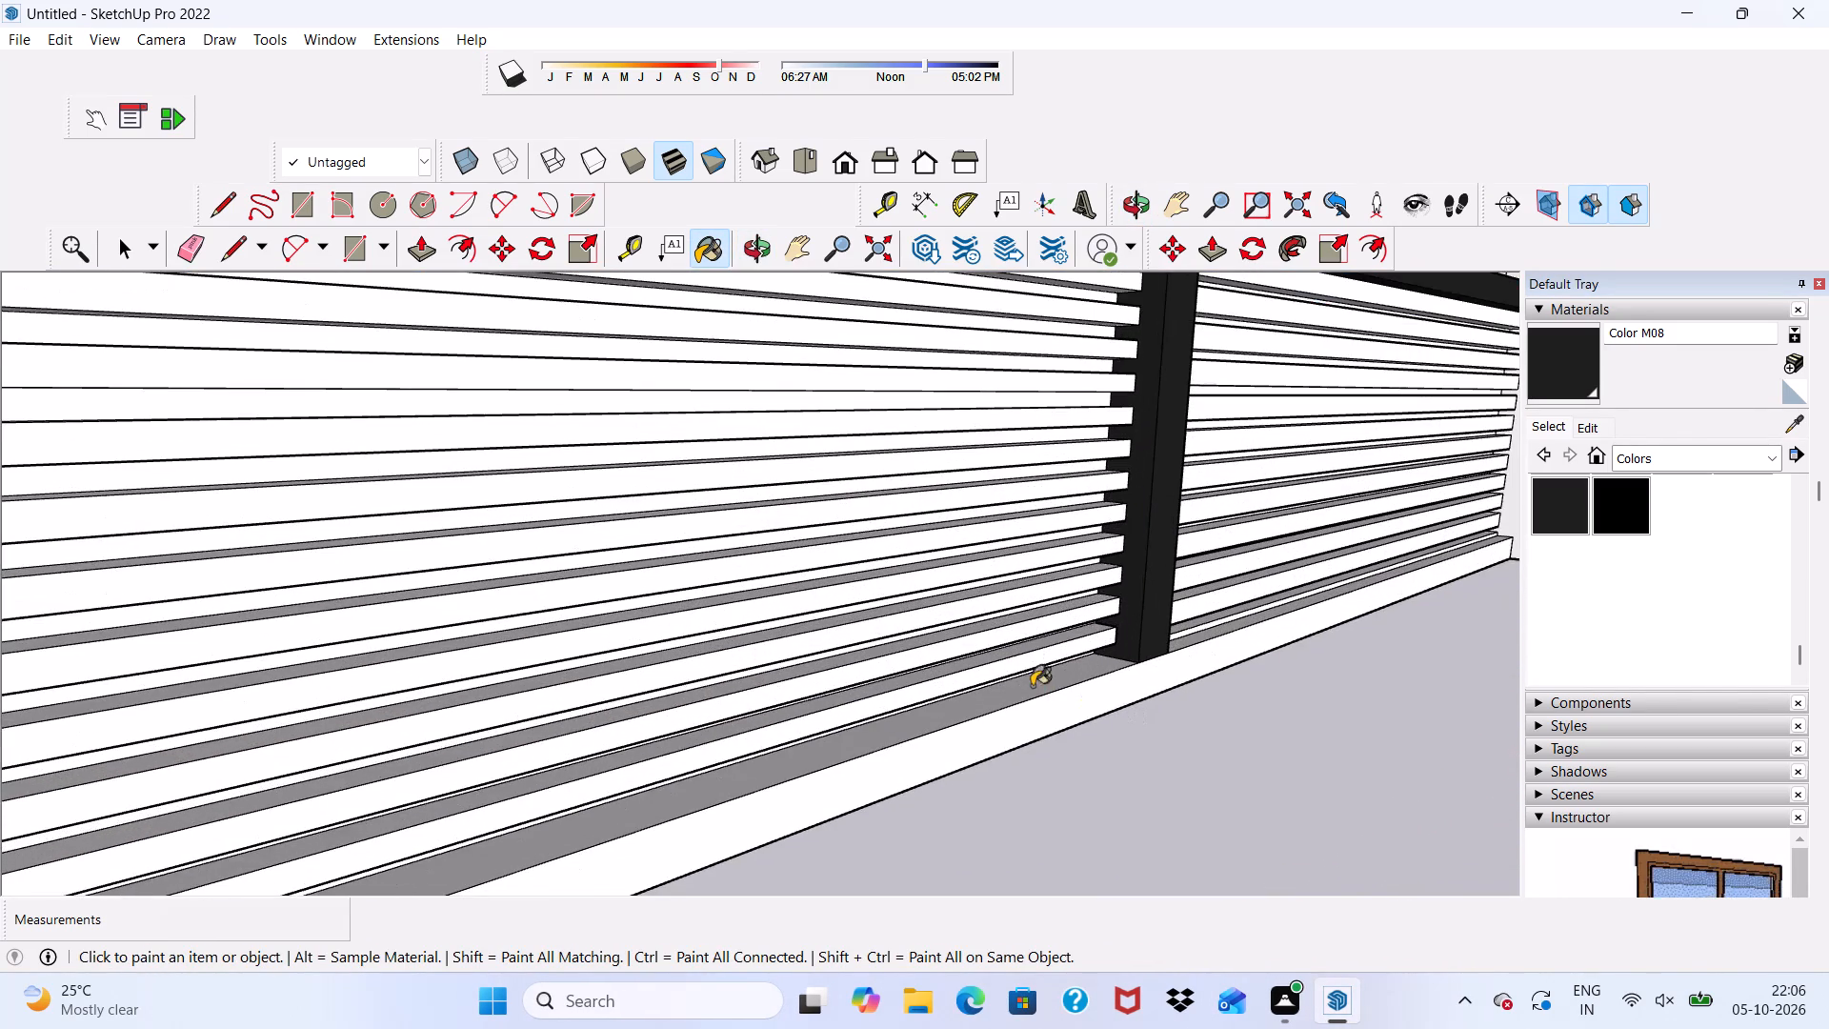
left_click(1024, 691)
left_click(1015, 727)
scroll(1090, 665, "down", 2)
scroll(1269, 621, "up", 7)
left_click(1214, 628)
scroll(1046, 673, "up", 1)
scroll(1027, 682, "down", 11)
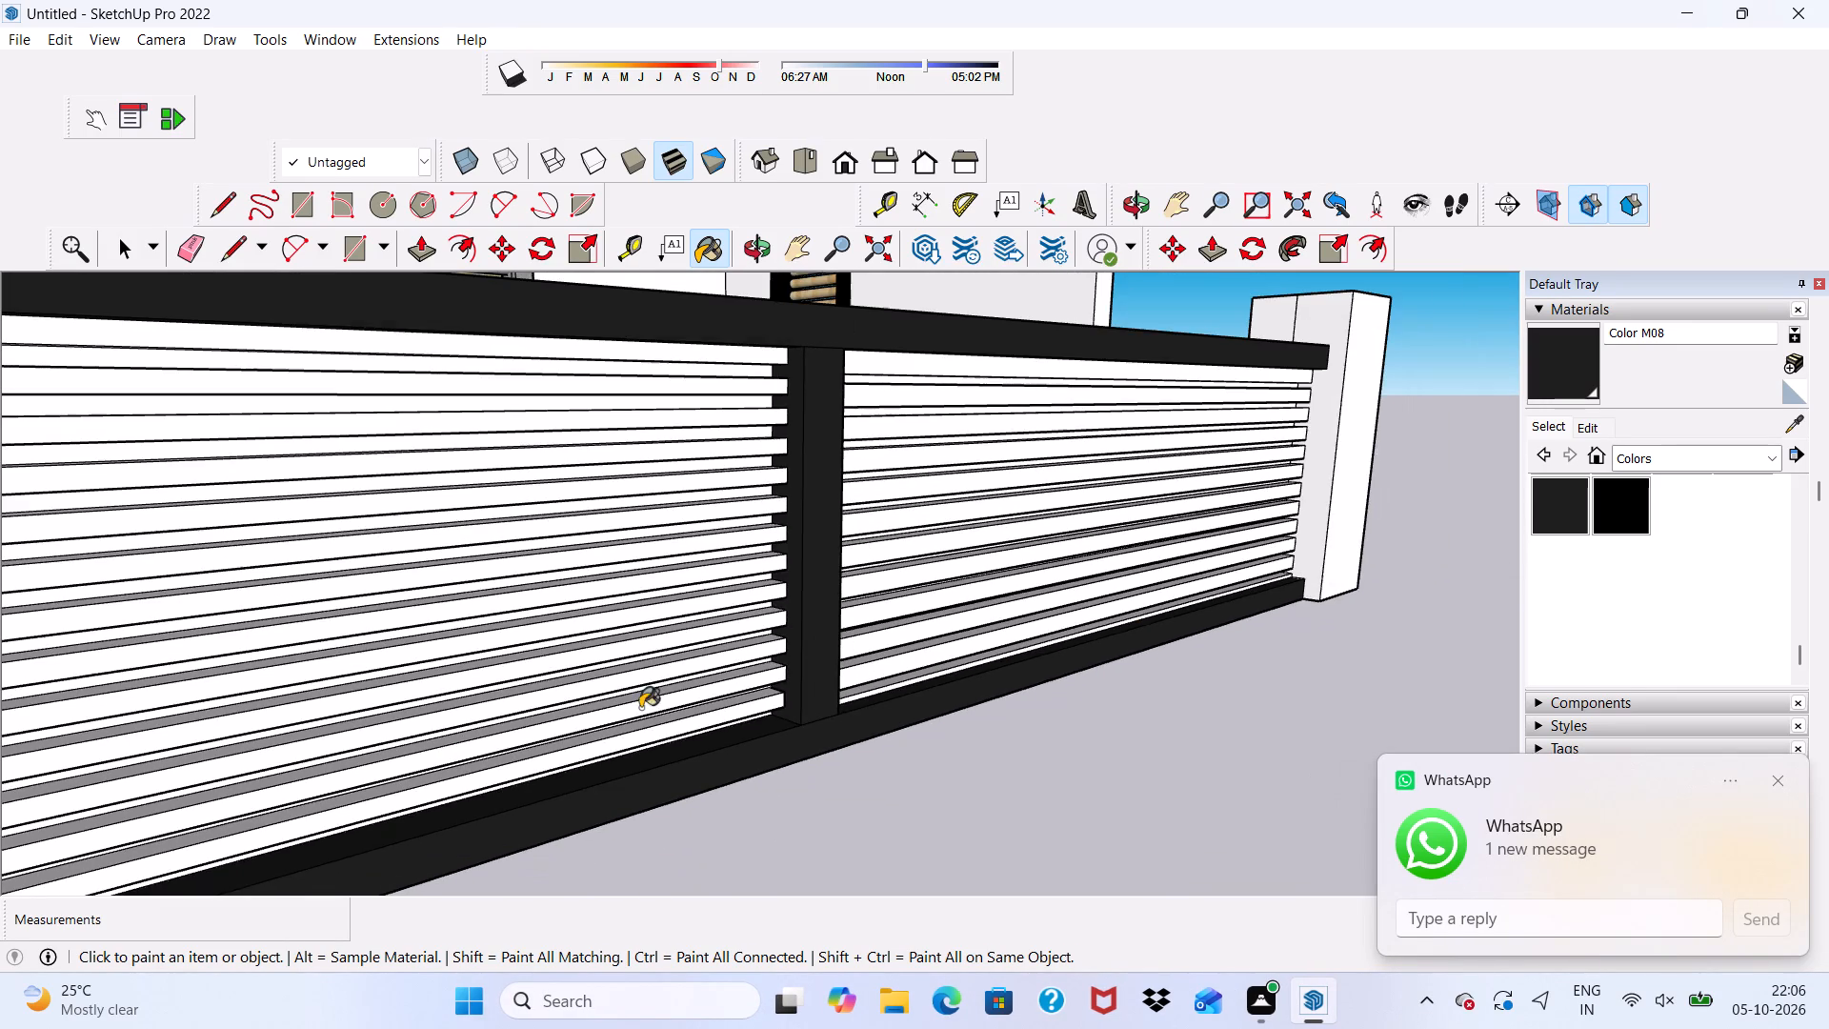
Paint the inner side faces of the two white pillars flanking the gate with Color M08.
scroll(1407, 439, "up", 4)
left_click(1296, 423)
scroll(1296, 423, "down", 5)
middle_click_drag(1264, 542, 960, 664)
scroll(959, 661, "down", 3)
scroll(959, 661, "up", 1)
scroll(961, 659, "down", 6)
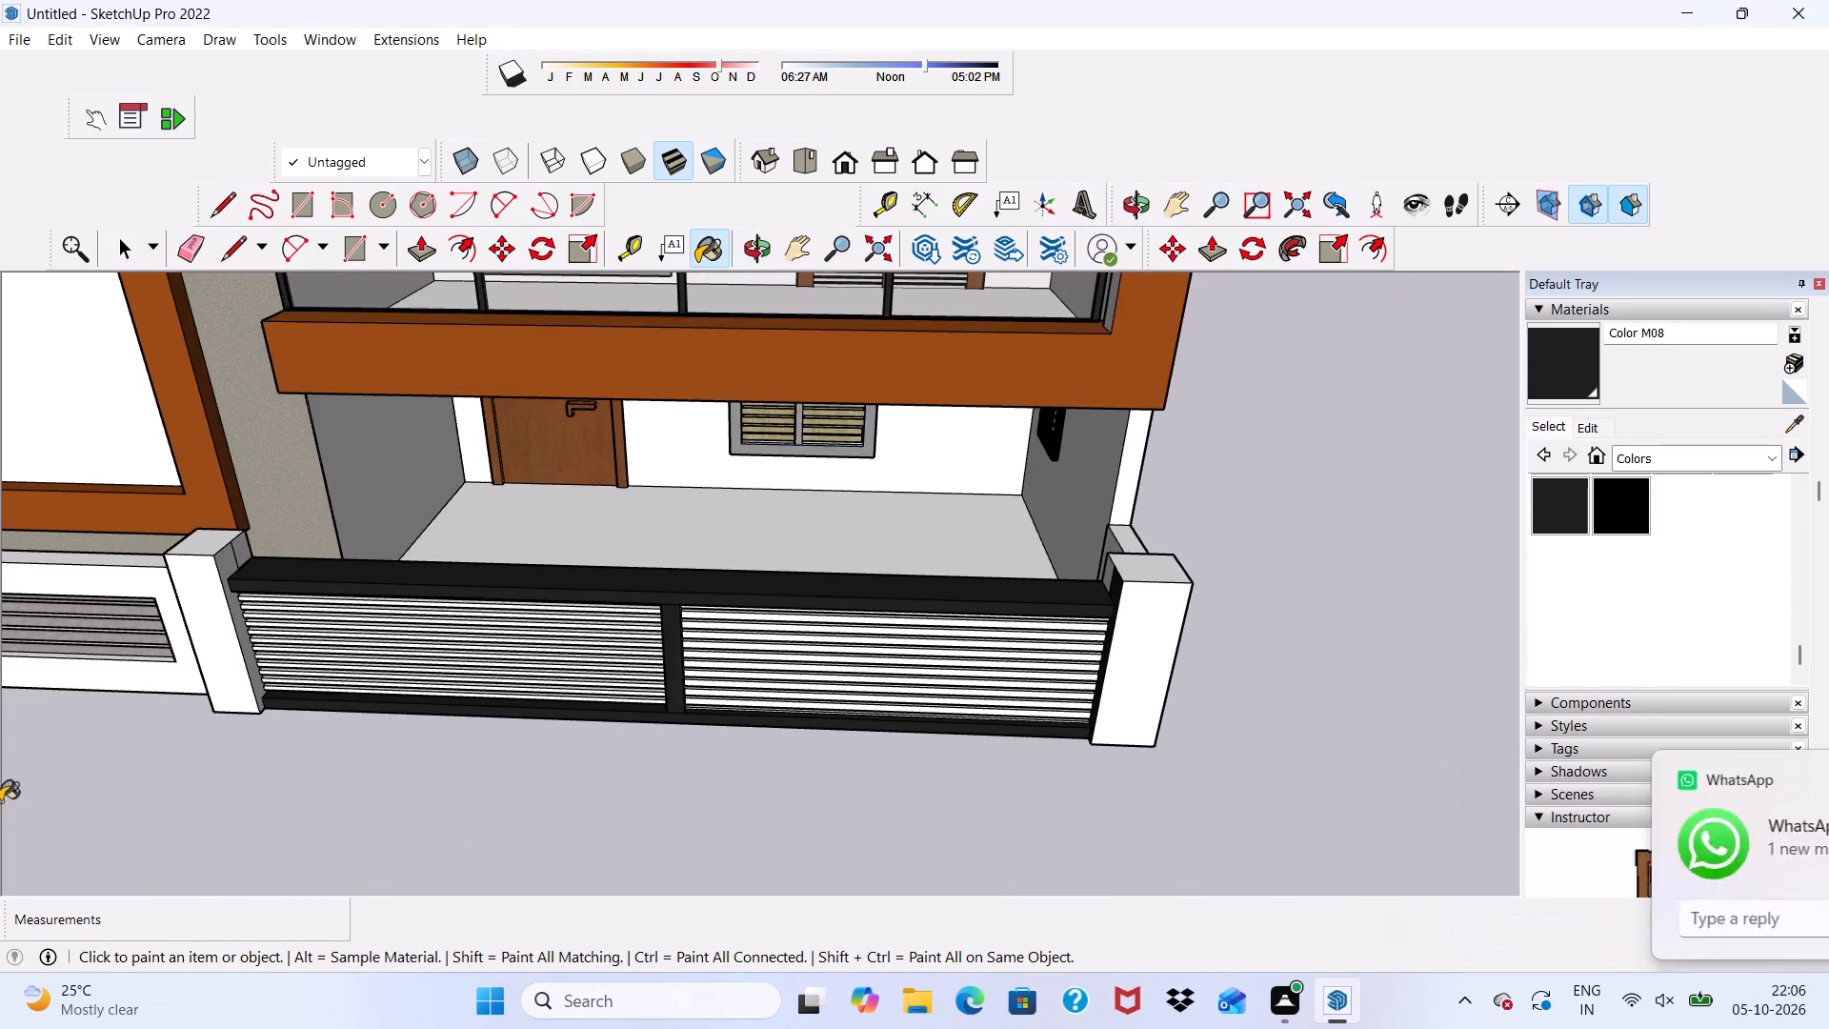
scroll(0, 801, "up", 2)
scroll(170, 675, "up", 4)
scroll(286, 539, "up", 4)
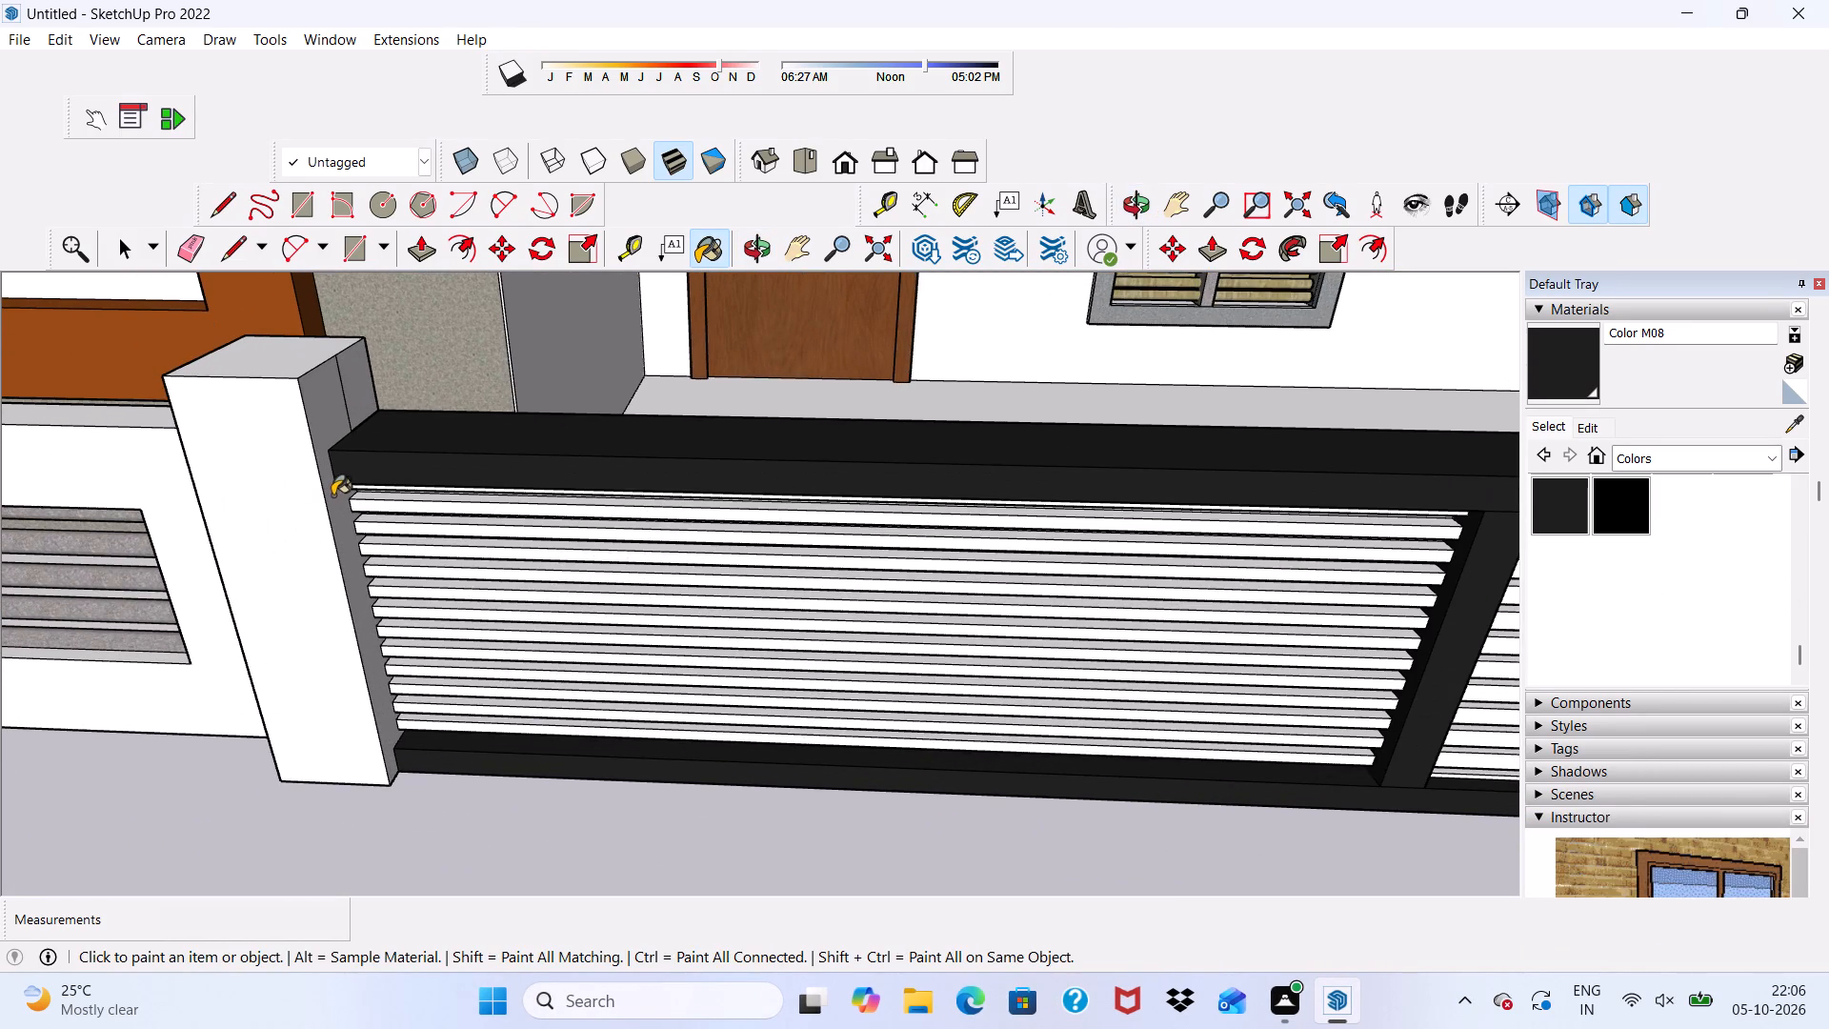
left_click(332, 494)
scroll(283, 528, "down", 5)
middle_click_drag(283, 541, 416, 378)
middle_click(416, 378)
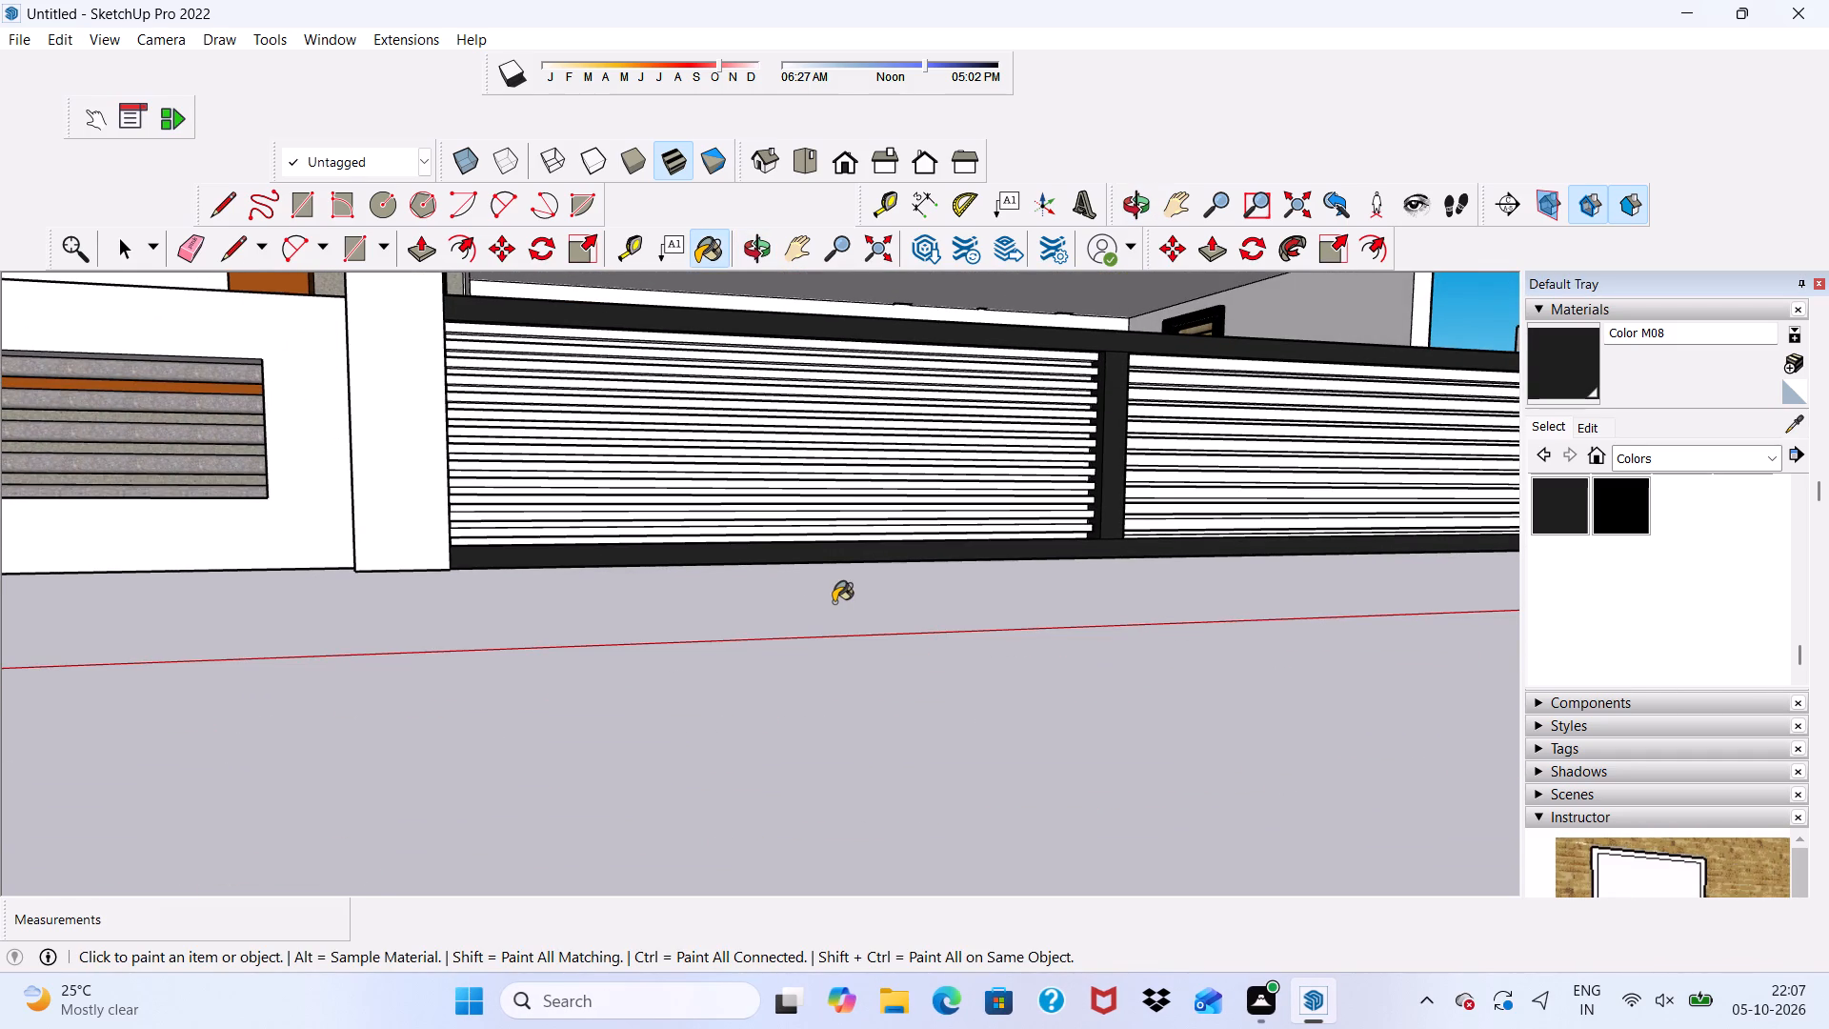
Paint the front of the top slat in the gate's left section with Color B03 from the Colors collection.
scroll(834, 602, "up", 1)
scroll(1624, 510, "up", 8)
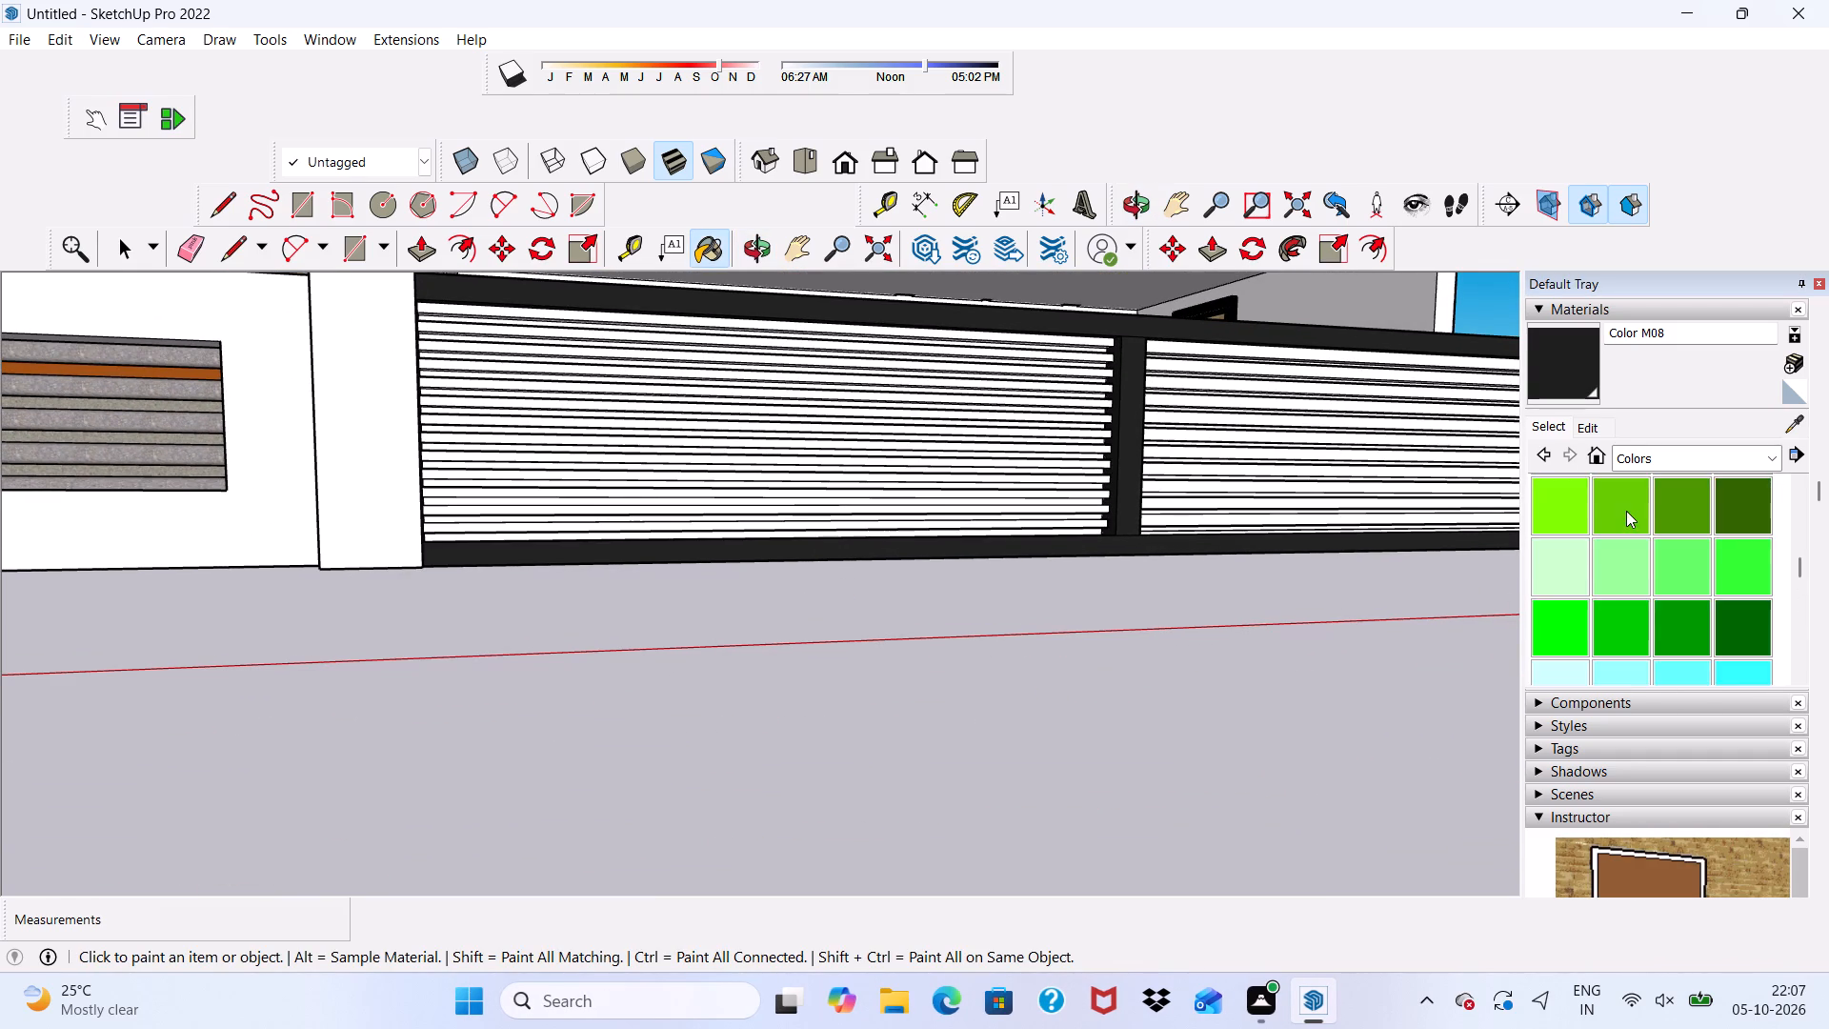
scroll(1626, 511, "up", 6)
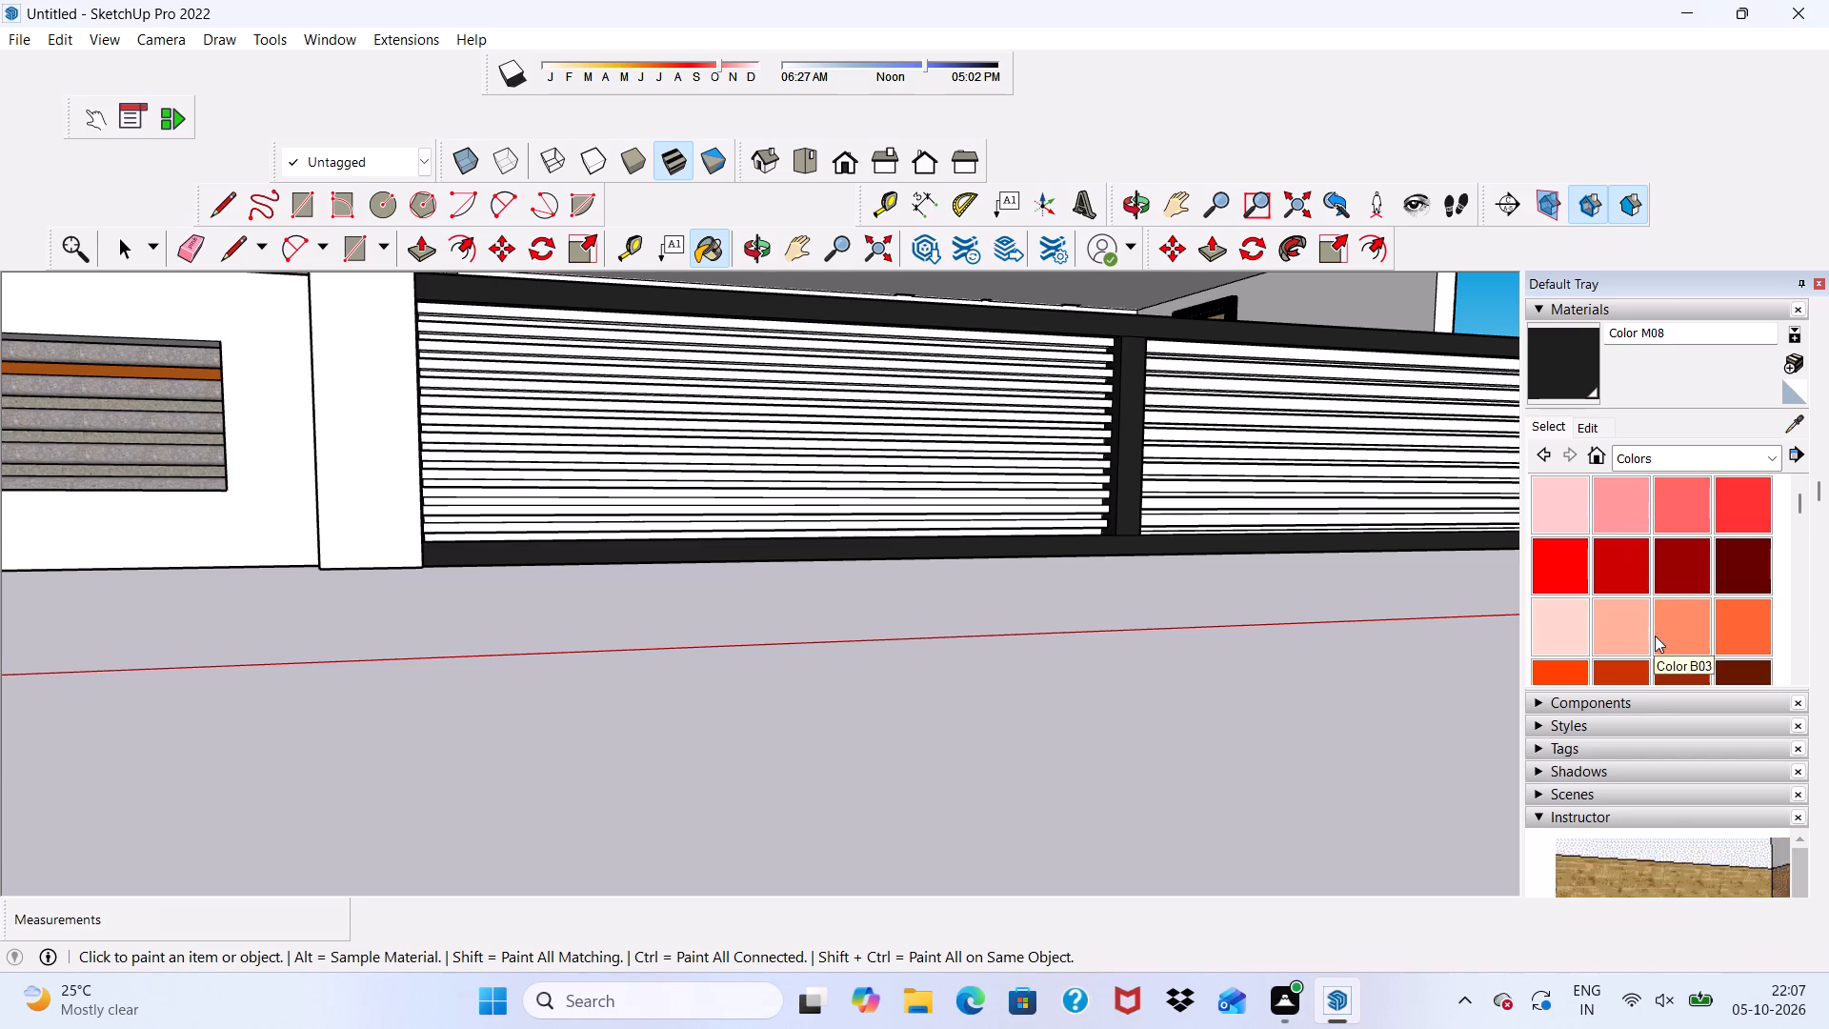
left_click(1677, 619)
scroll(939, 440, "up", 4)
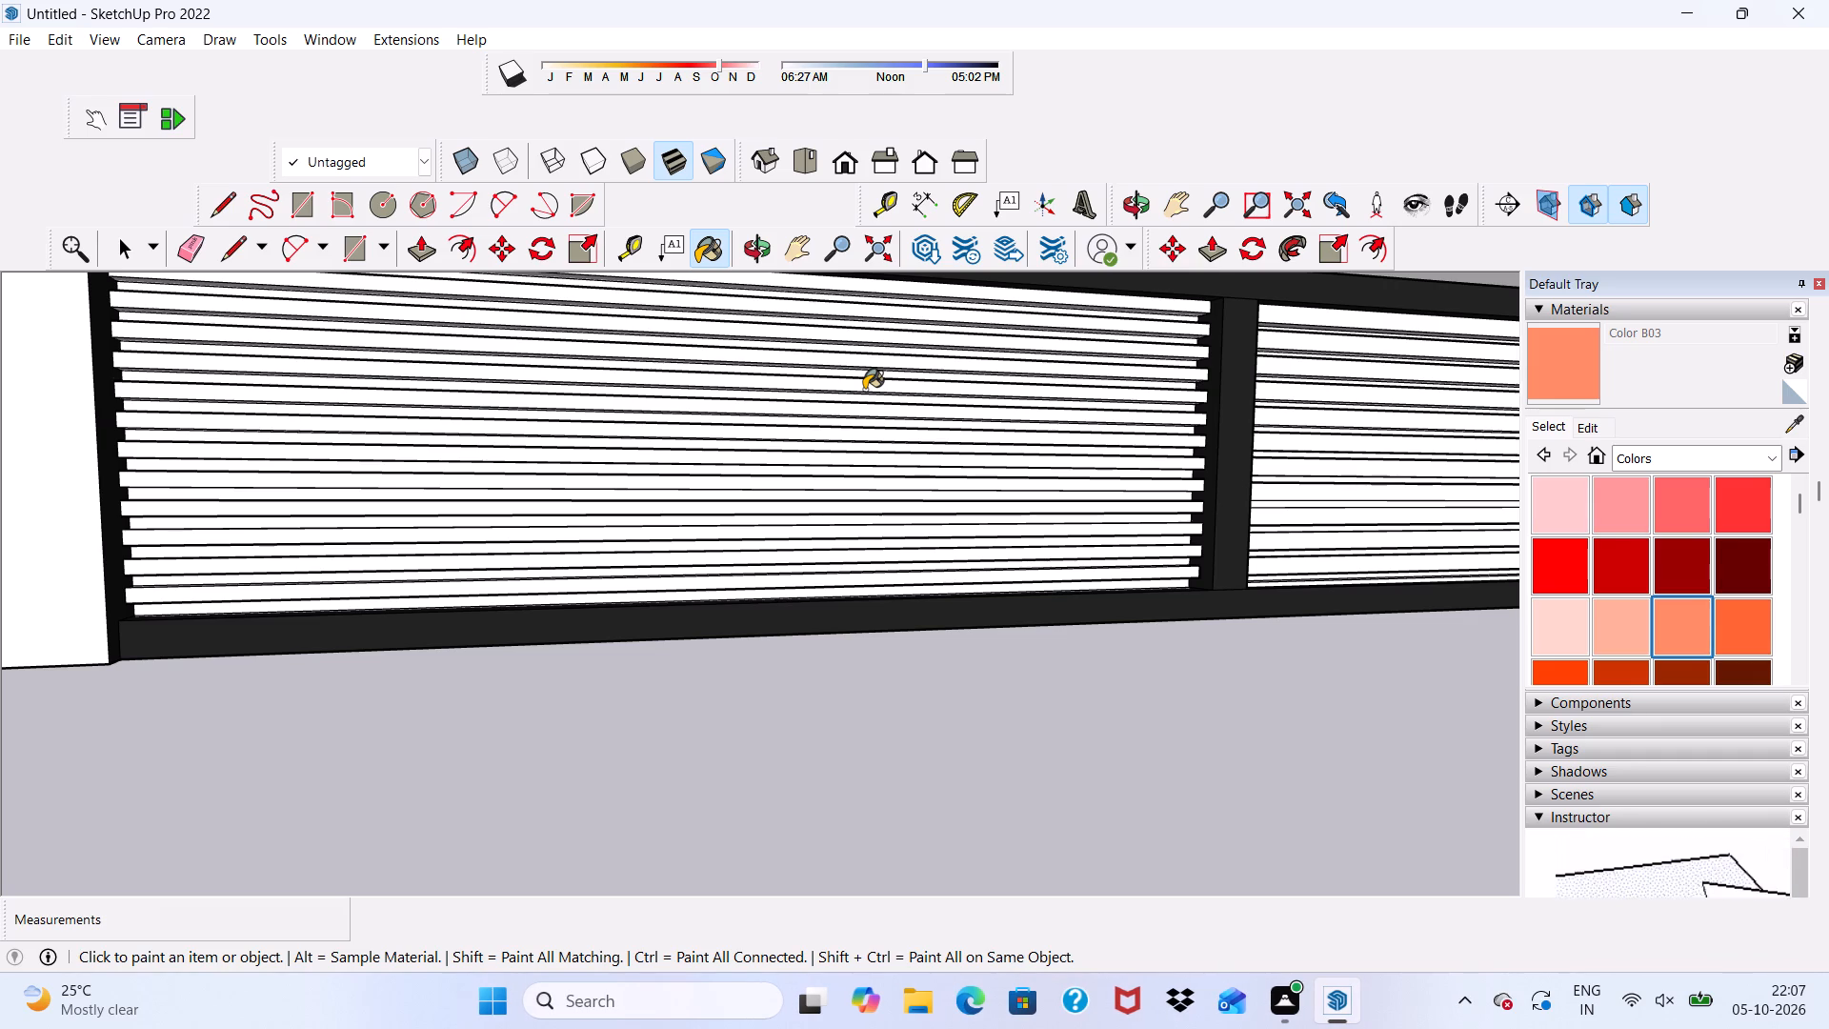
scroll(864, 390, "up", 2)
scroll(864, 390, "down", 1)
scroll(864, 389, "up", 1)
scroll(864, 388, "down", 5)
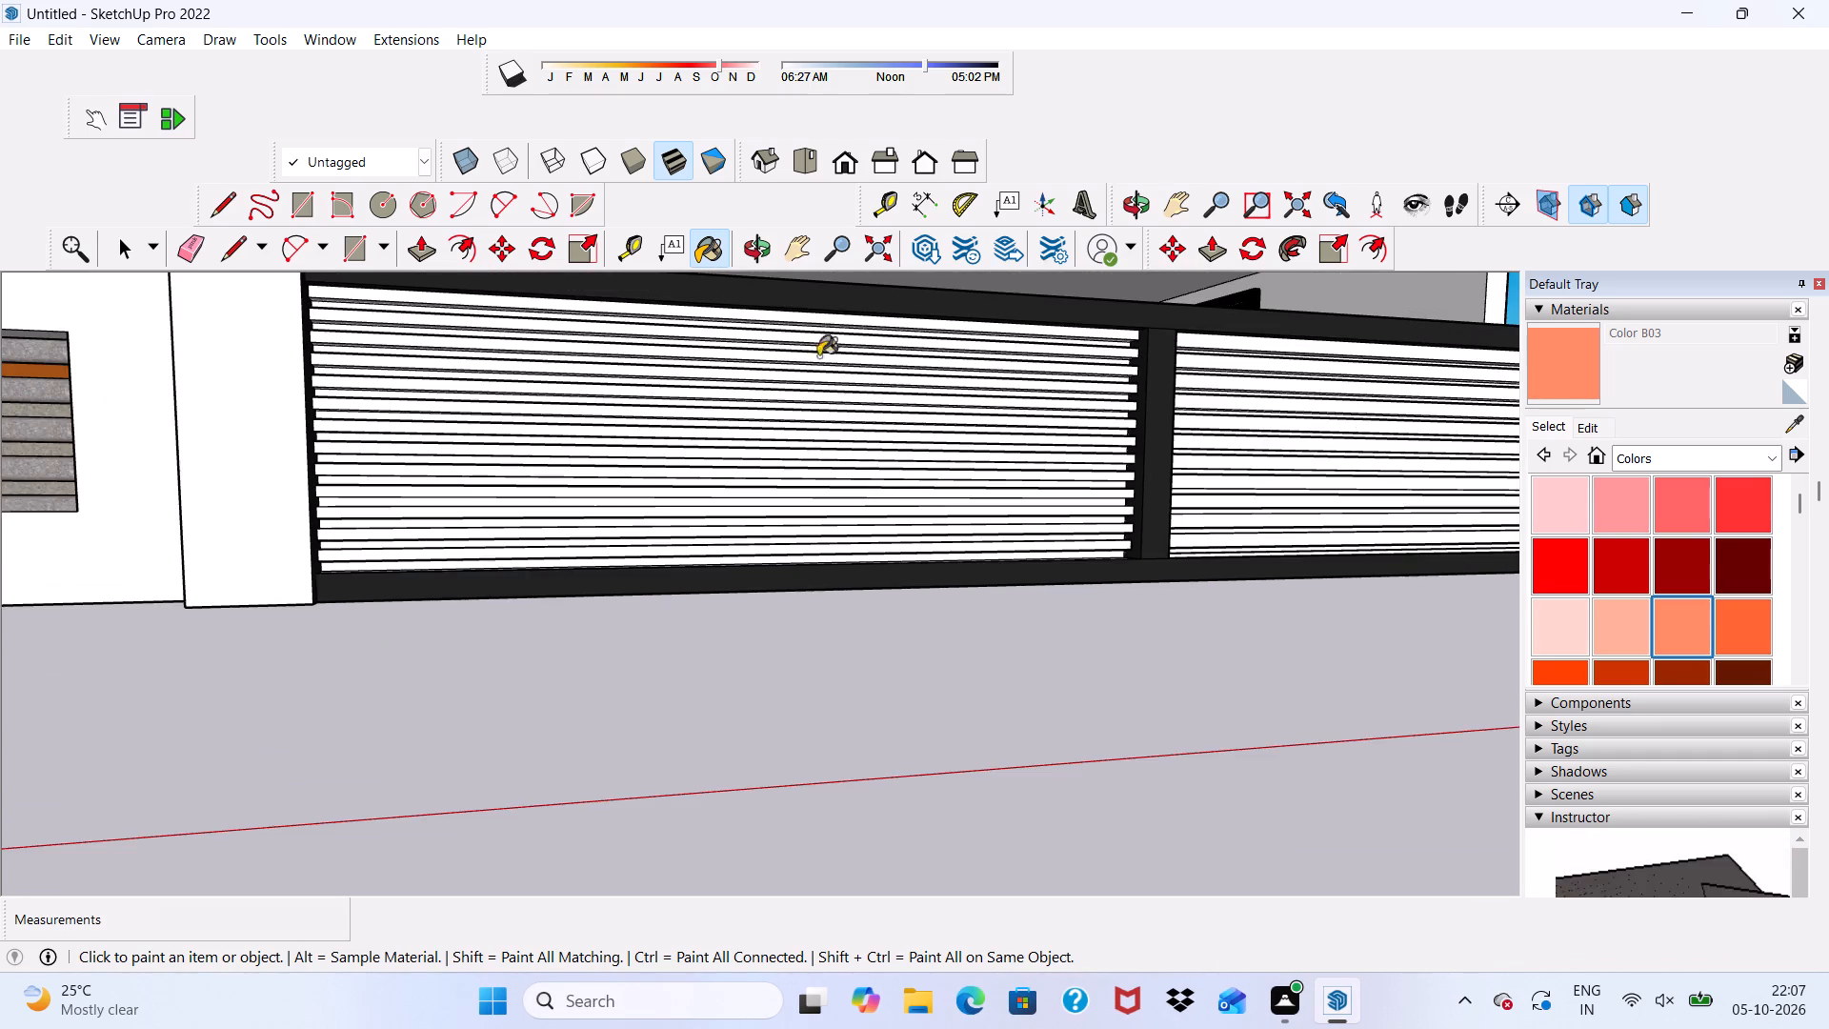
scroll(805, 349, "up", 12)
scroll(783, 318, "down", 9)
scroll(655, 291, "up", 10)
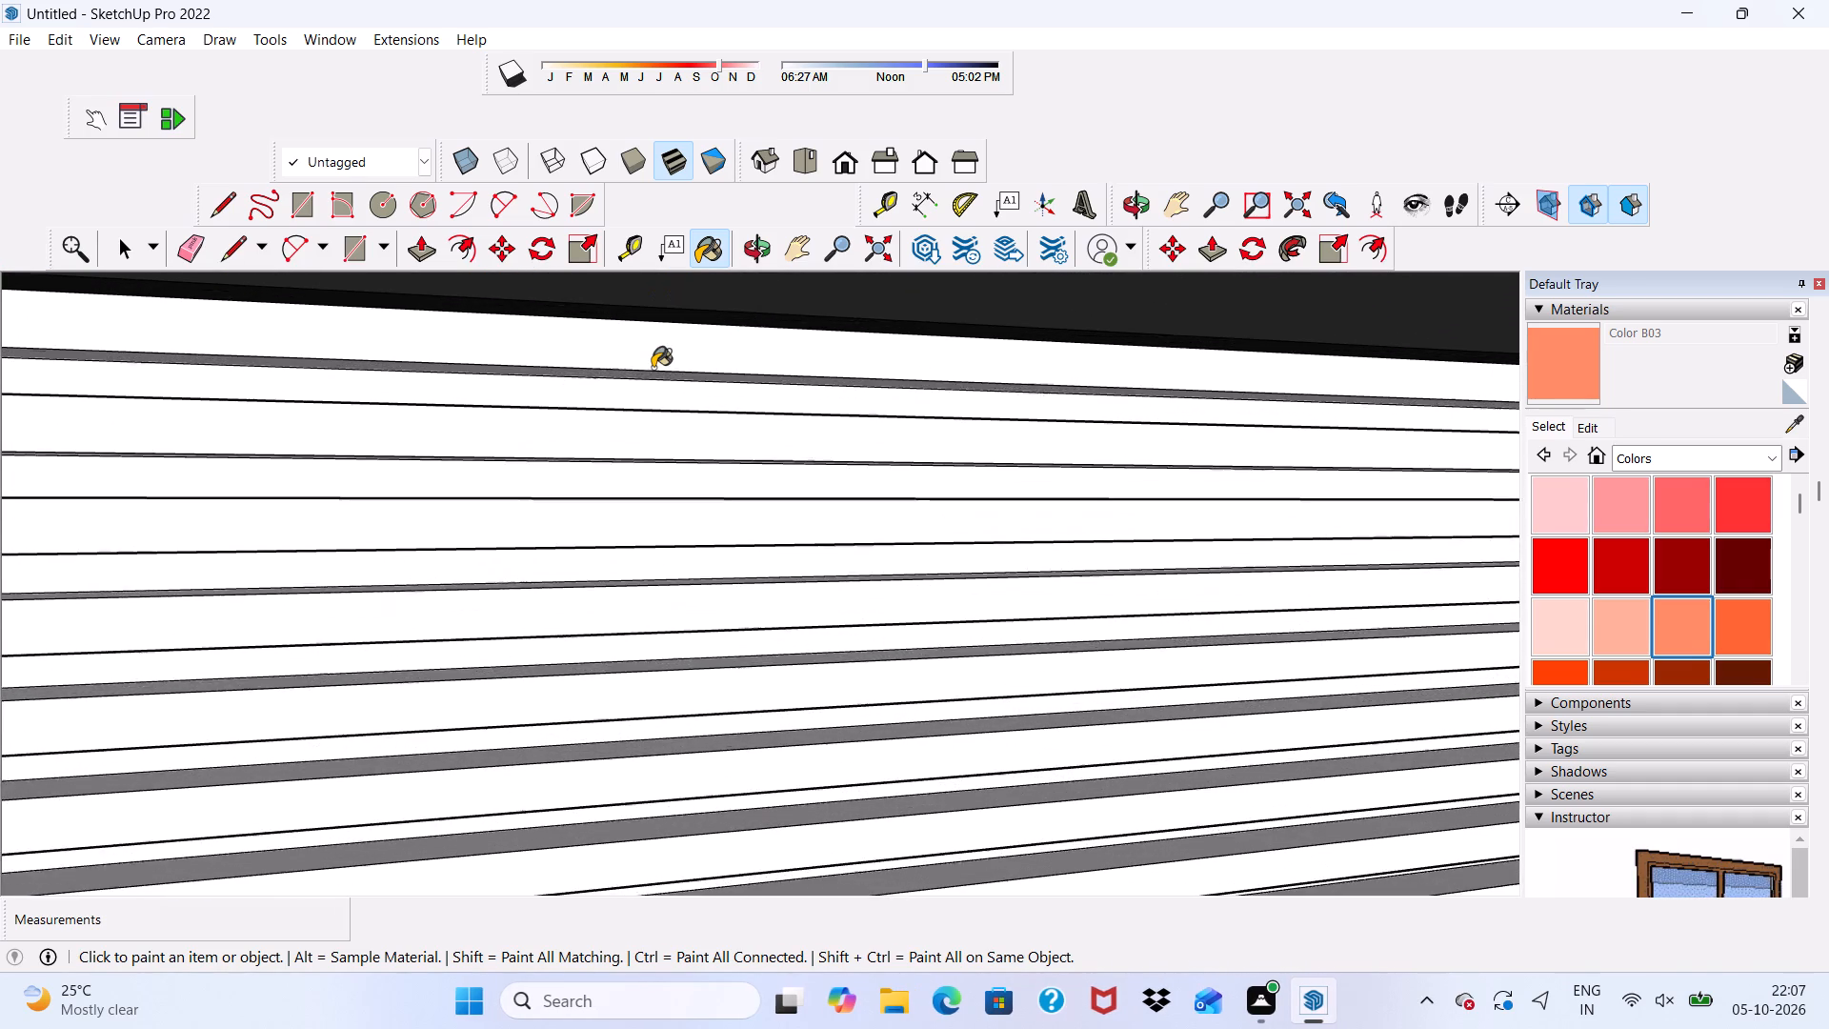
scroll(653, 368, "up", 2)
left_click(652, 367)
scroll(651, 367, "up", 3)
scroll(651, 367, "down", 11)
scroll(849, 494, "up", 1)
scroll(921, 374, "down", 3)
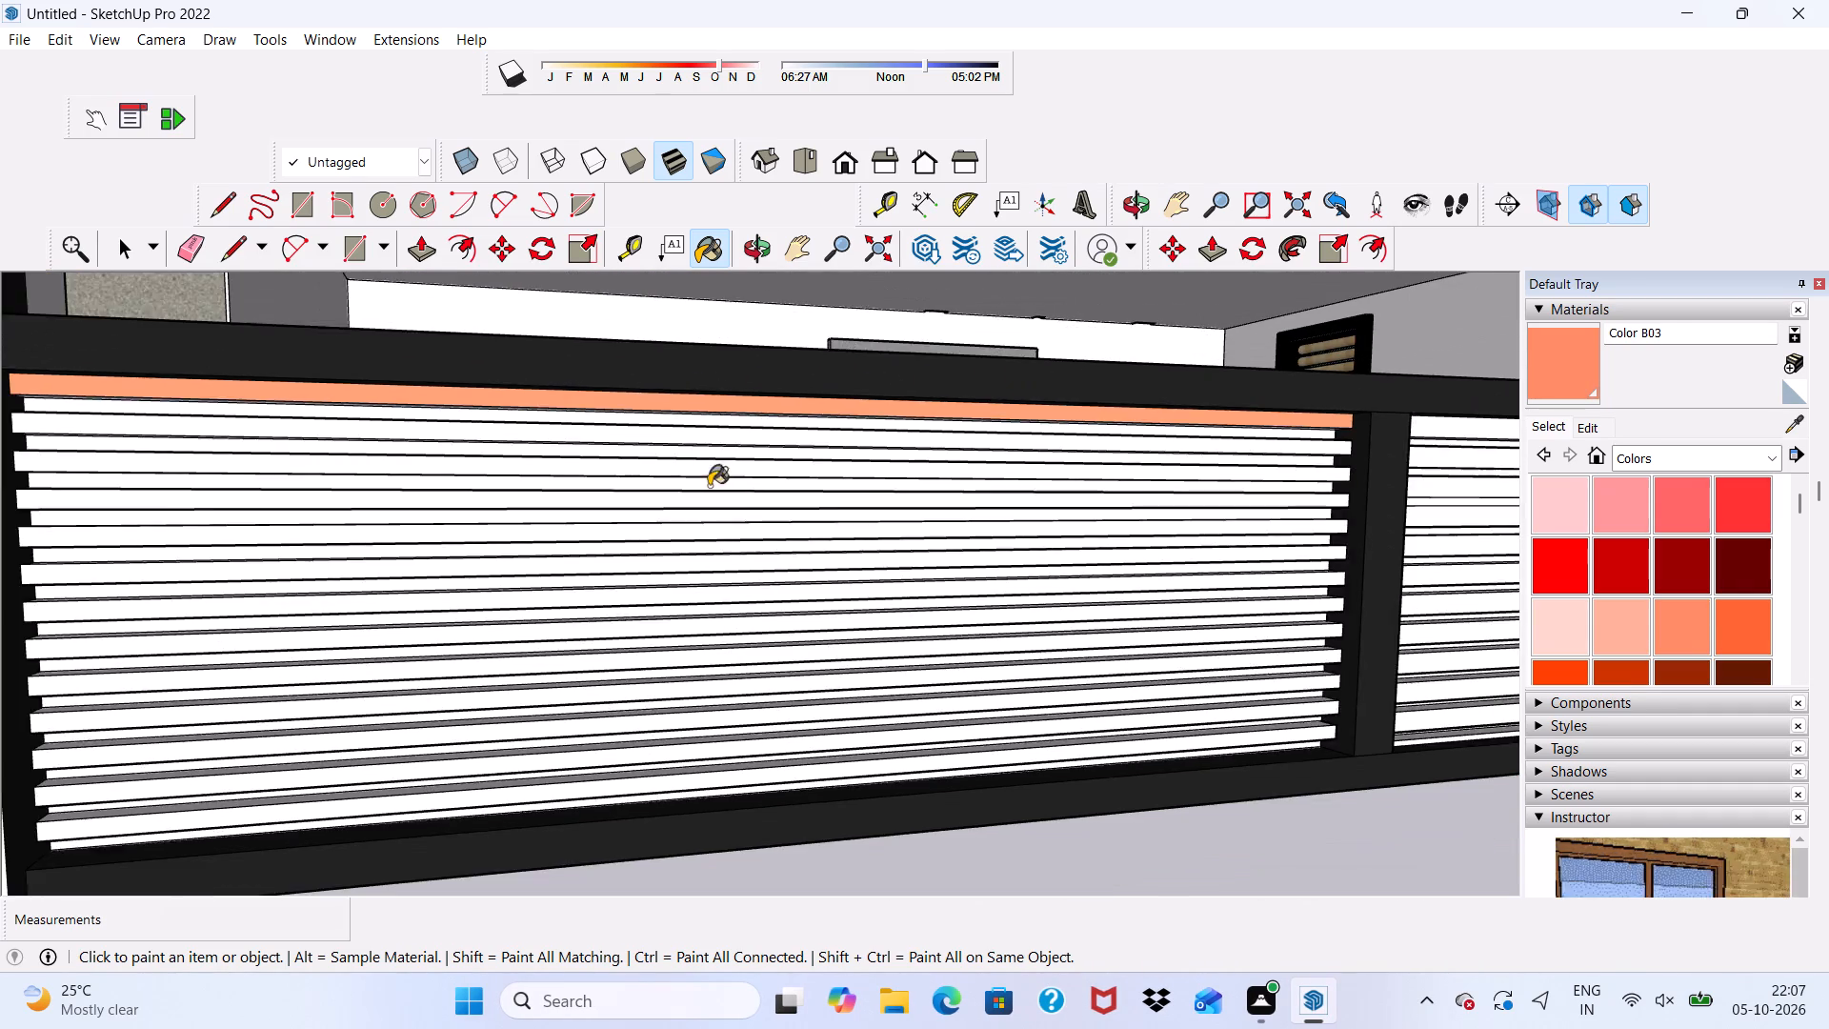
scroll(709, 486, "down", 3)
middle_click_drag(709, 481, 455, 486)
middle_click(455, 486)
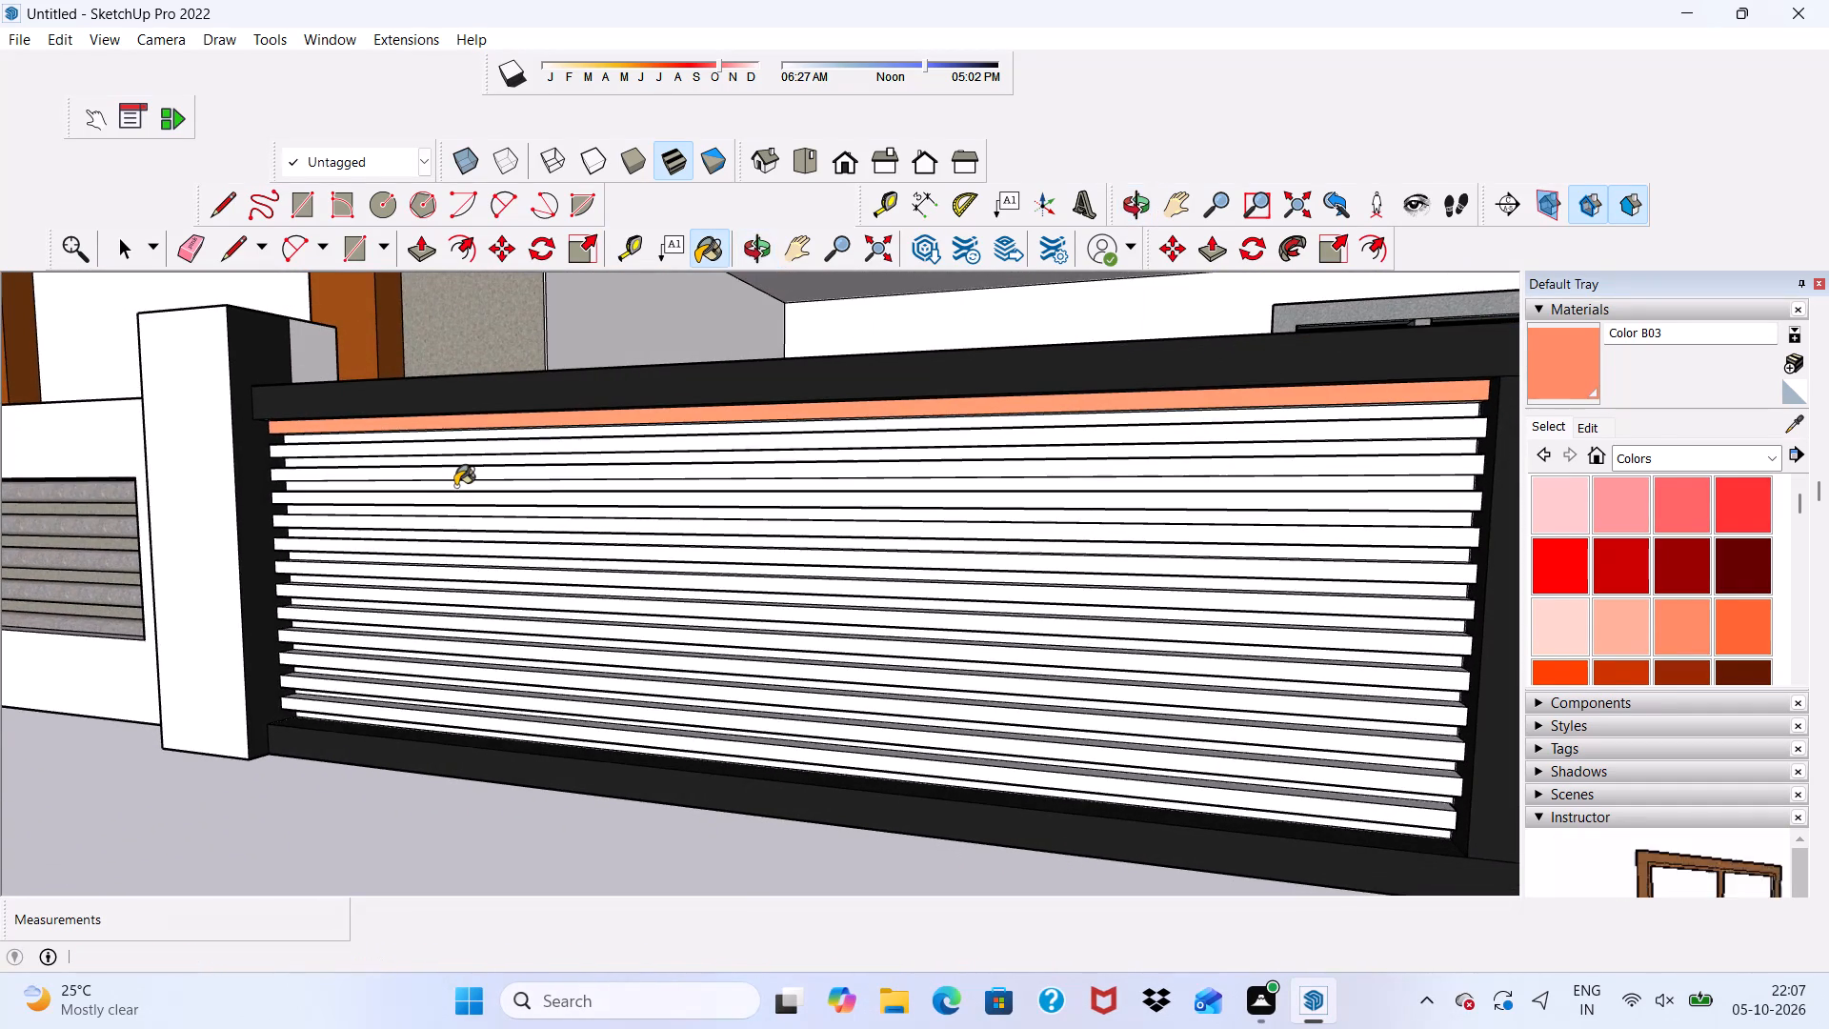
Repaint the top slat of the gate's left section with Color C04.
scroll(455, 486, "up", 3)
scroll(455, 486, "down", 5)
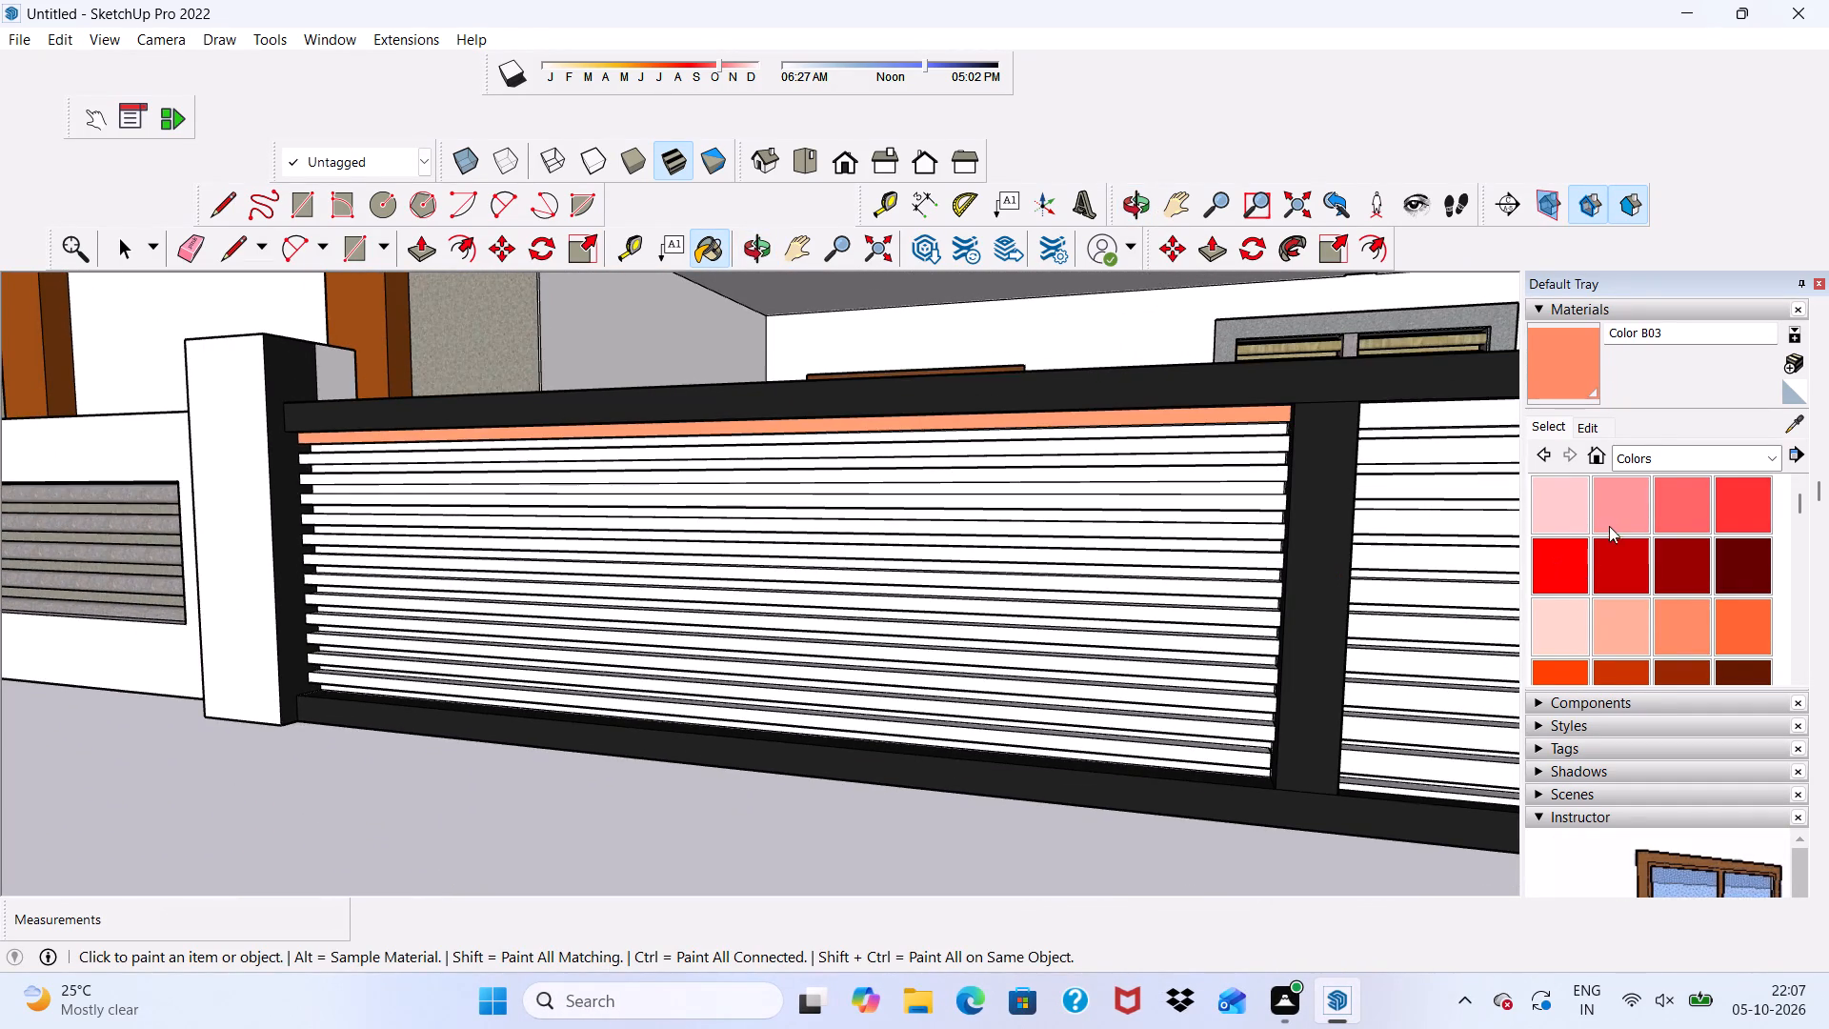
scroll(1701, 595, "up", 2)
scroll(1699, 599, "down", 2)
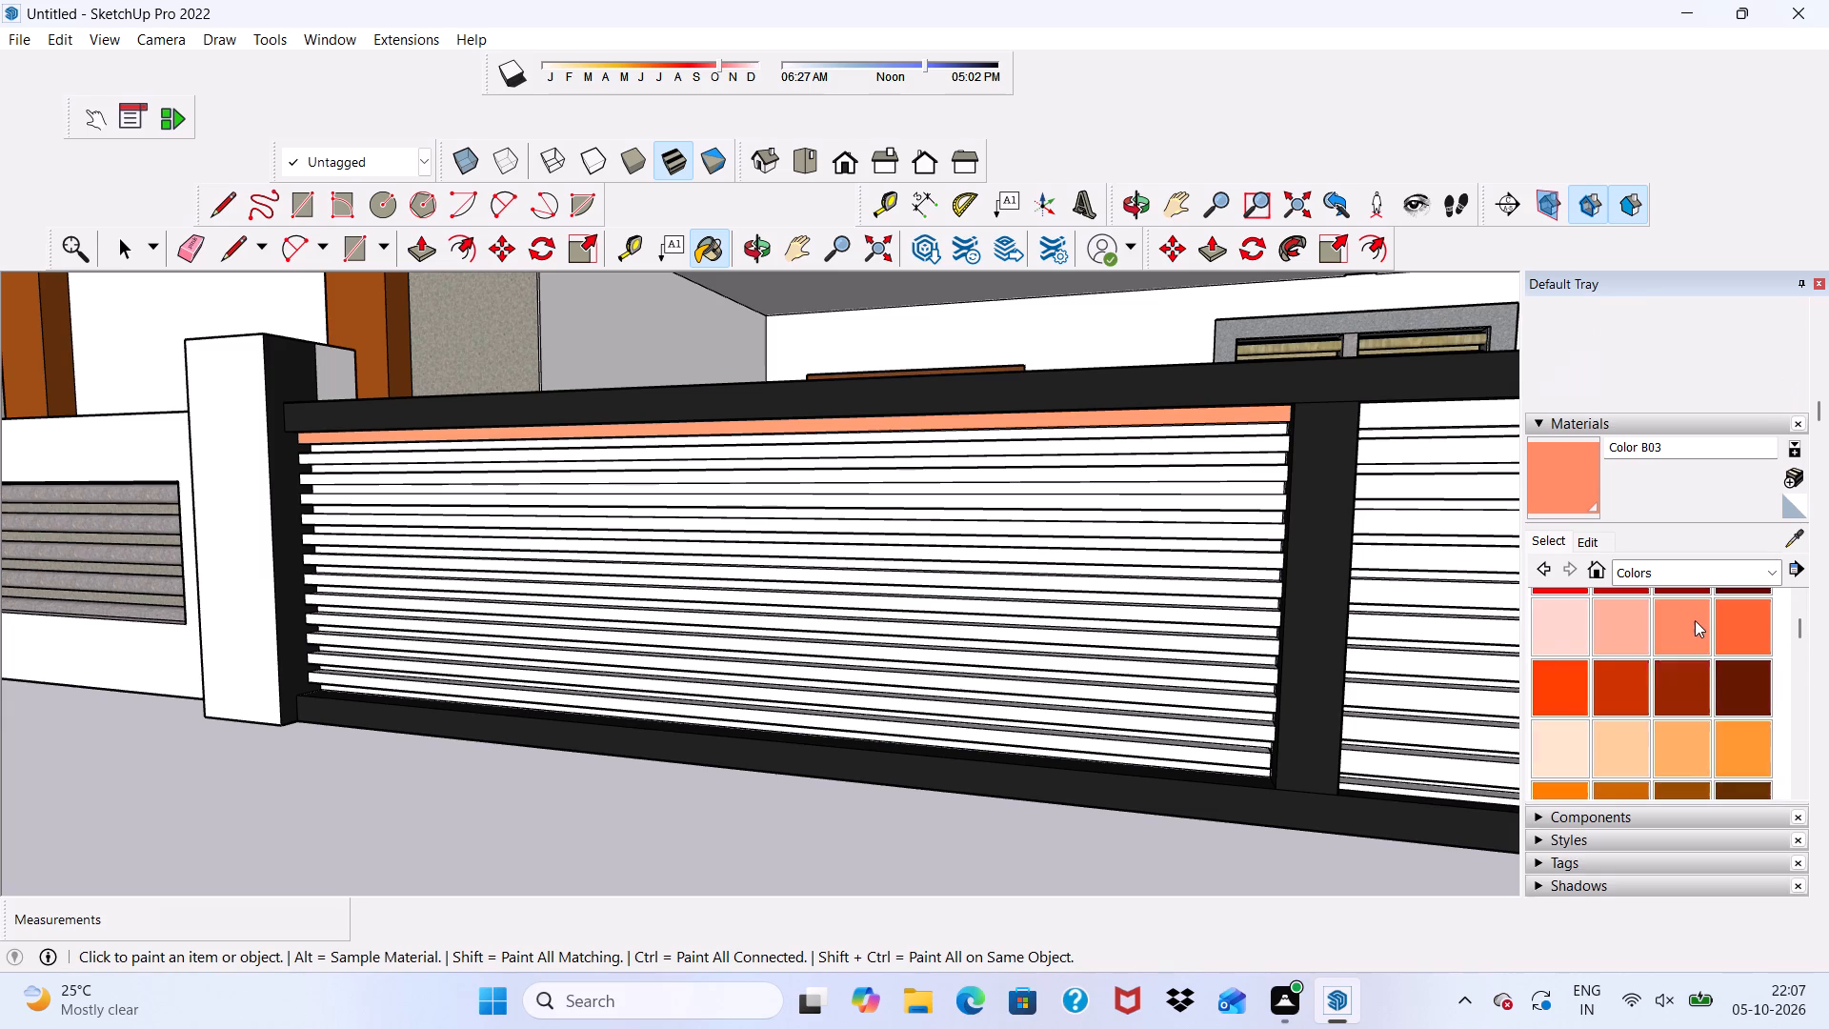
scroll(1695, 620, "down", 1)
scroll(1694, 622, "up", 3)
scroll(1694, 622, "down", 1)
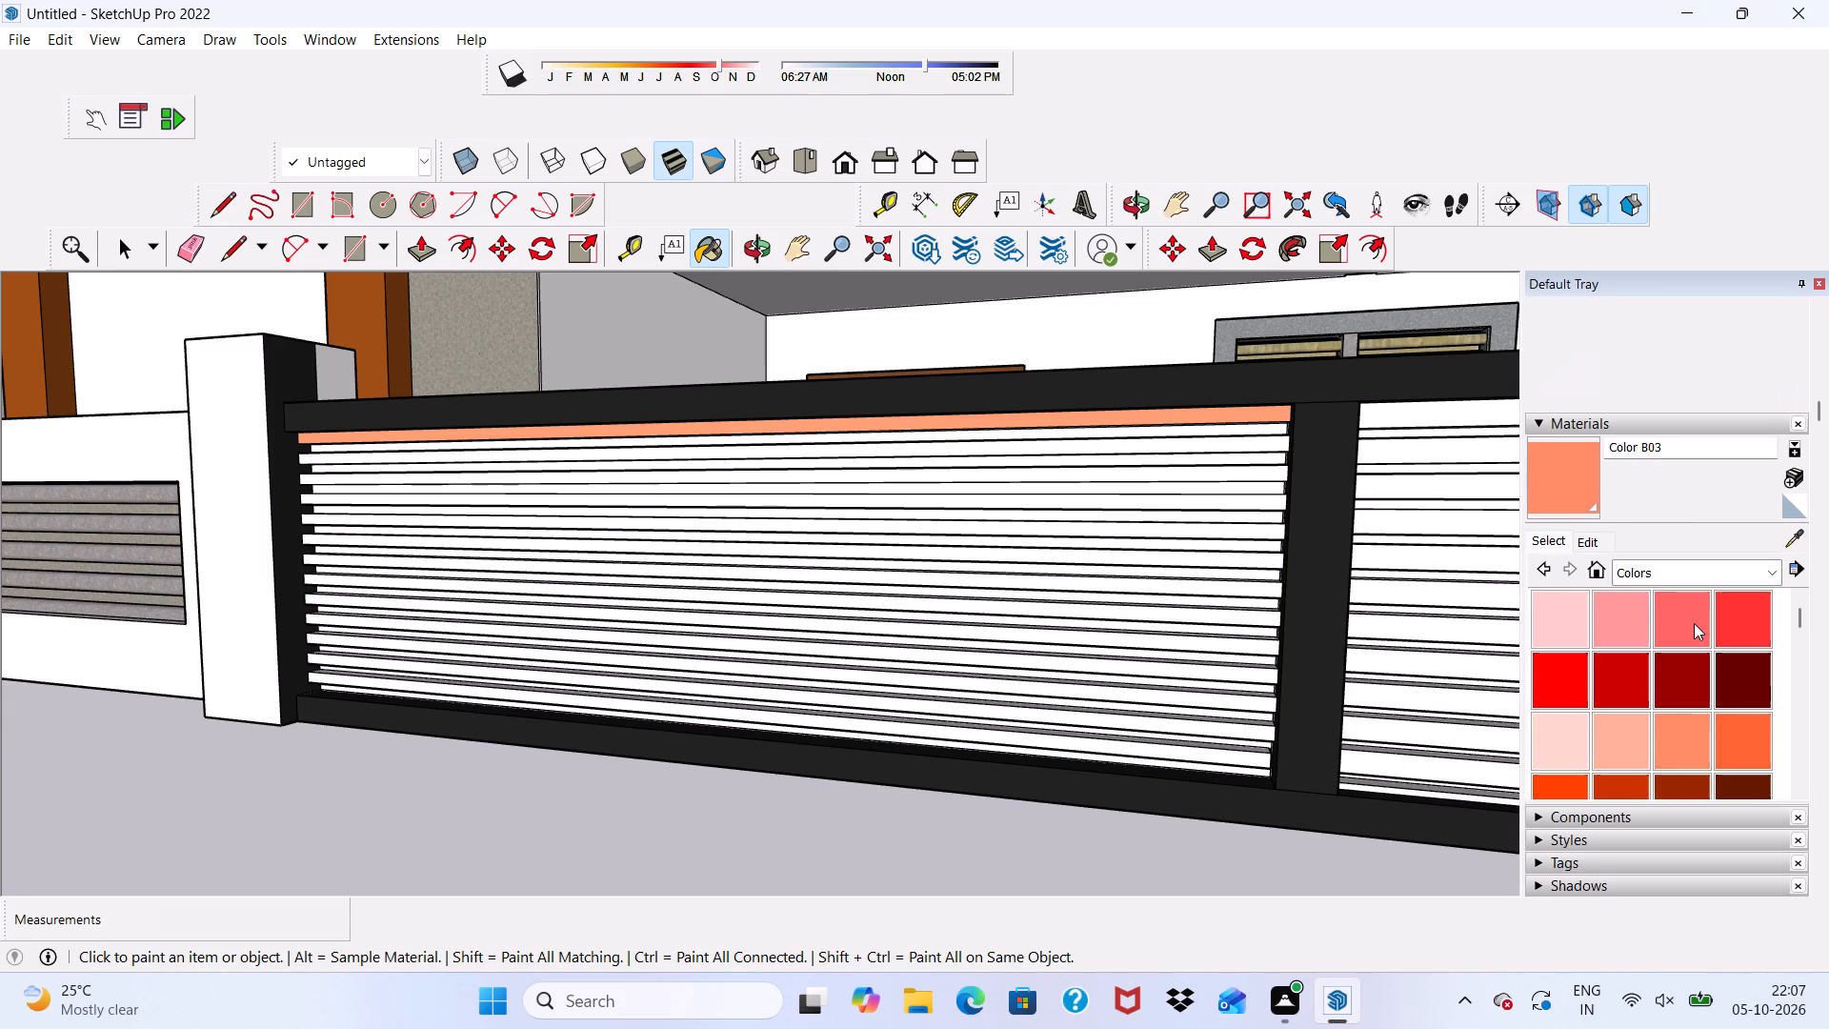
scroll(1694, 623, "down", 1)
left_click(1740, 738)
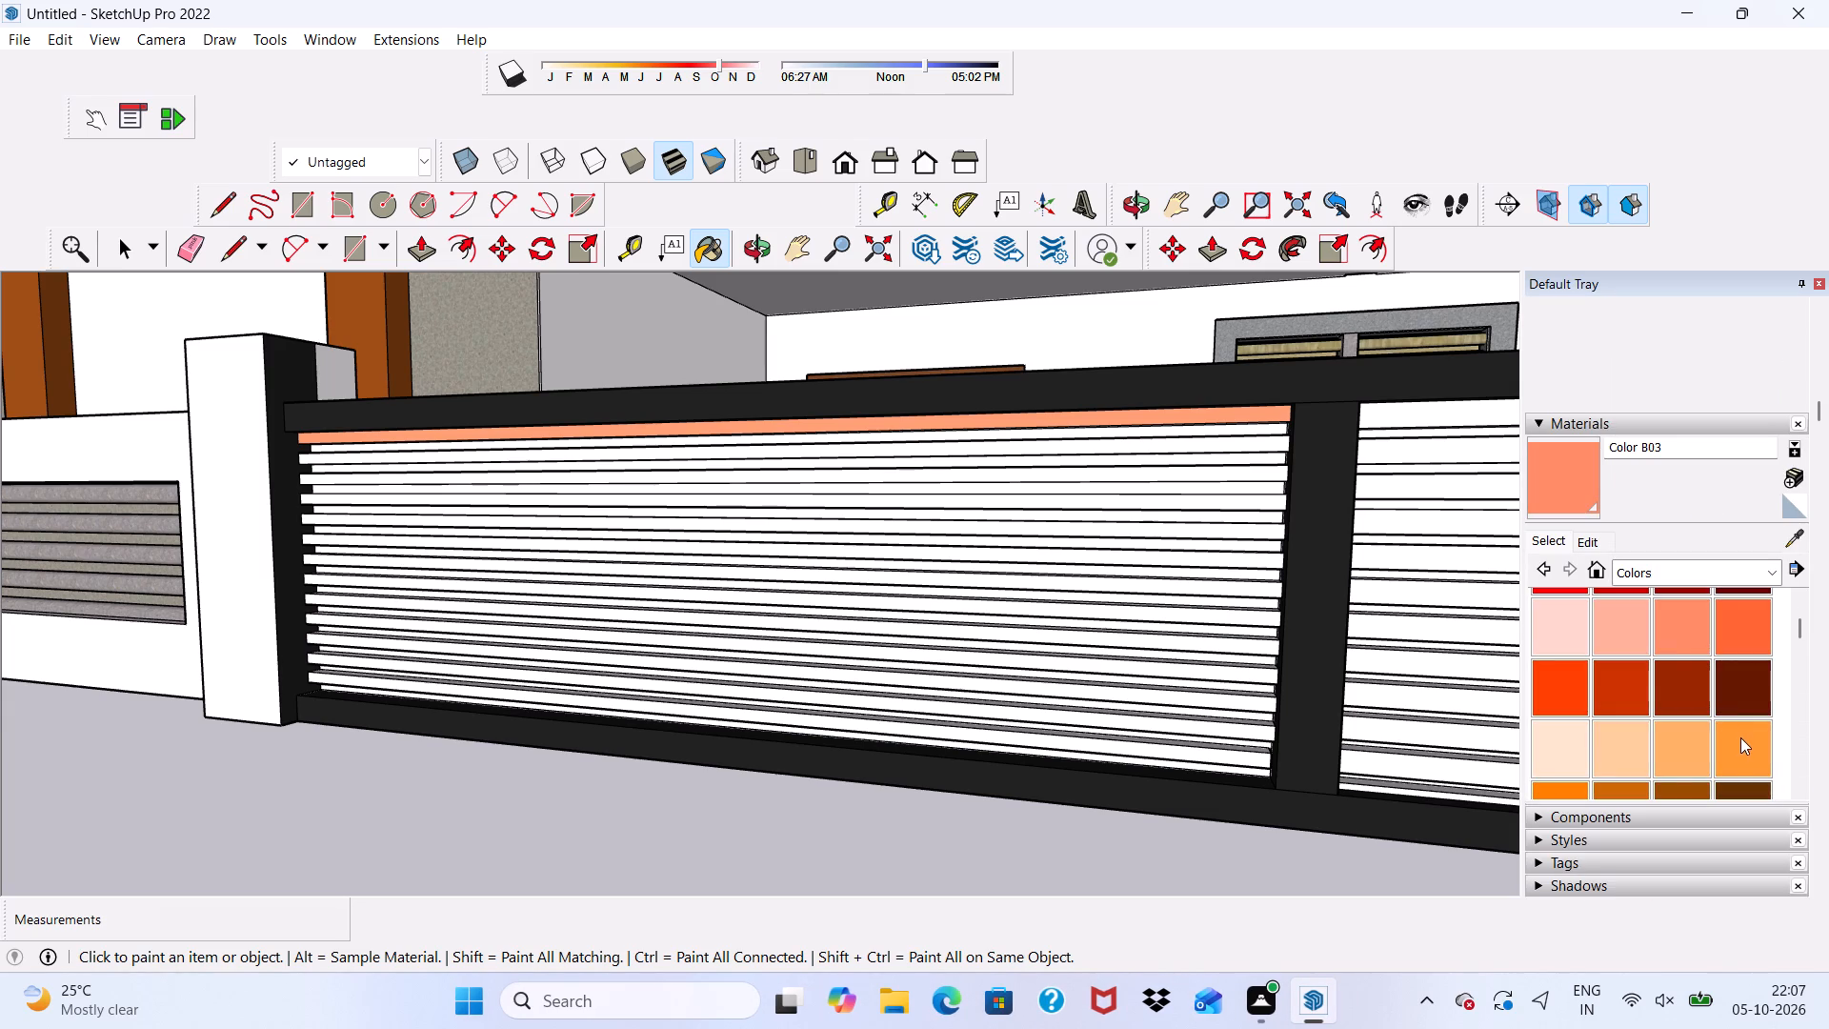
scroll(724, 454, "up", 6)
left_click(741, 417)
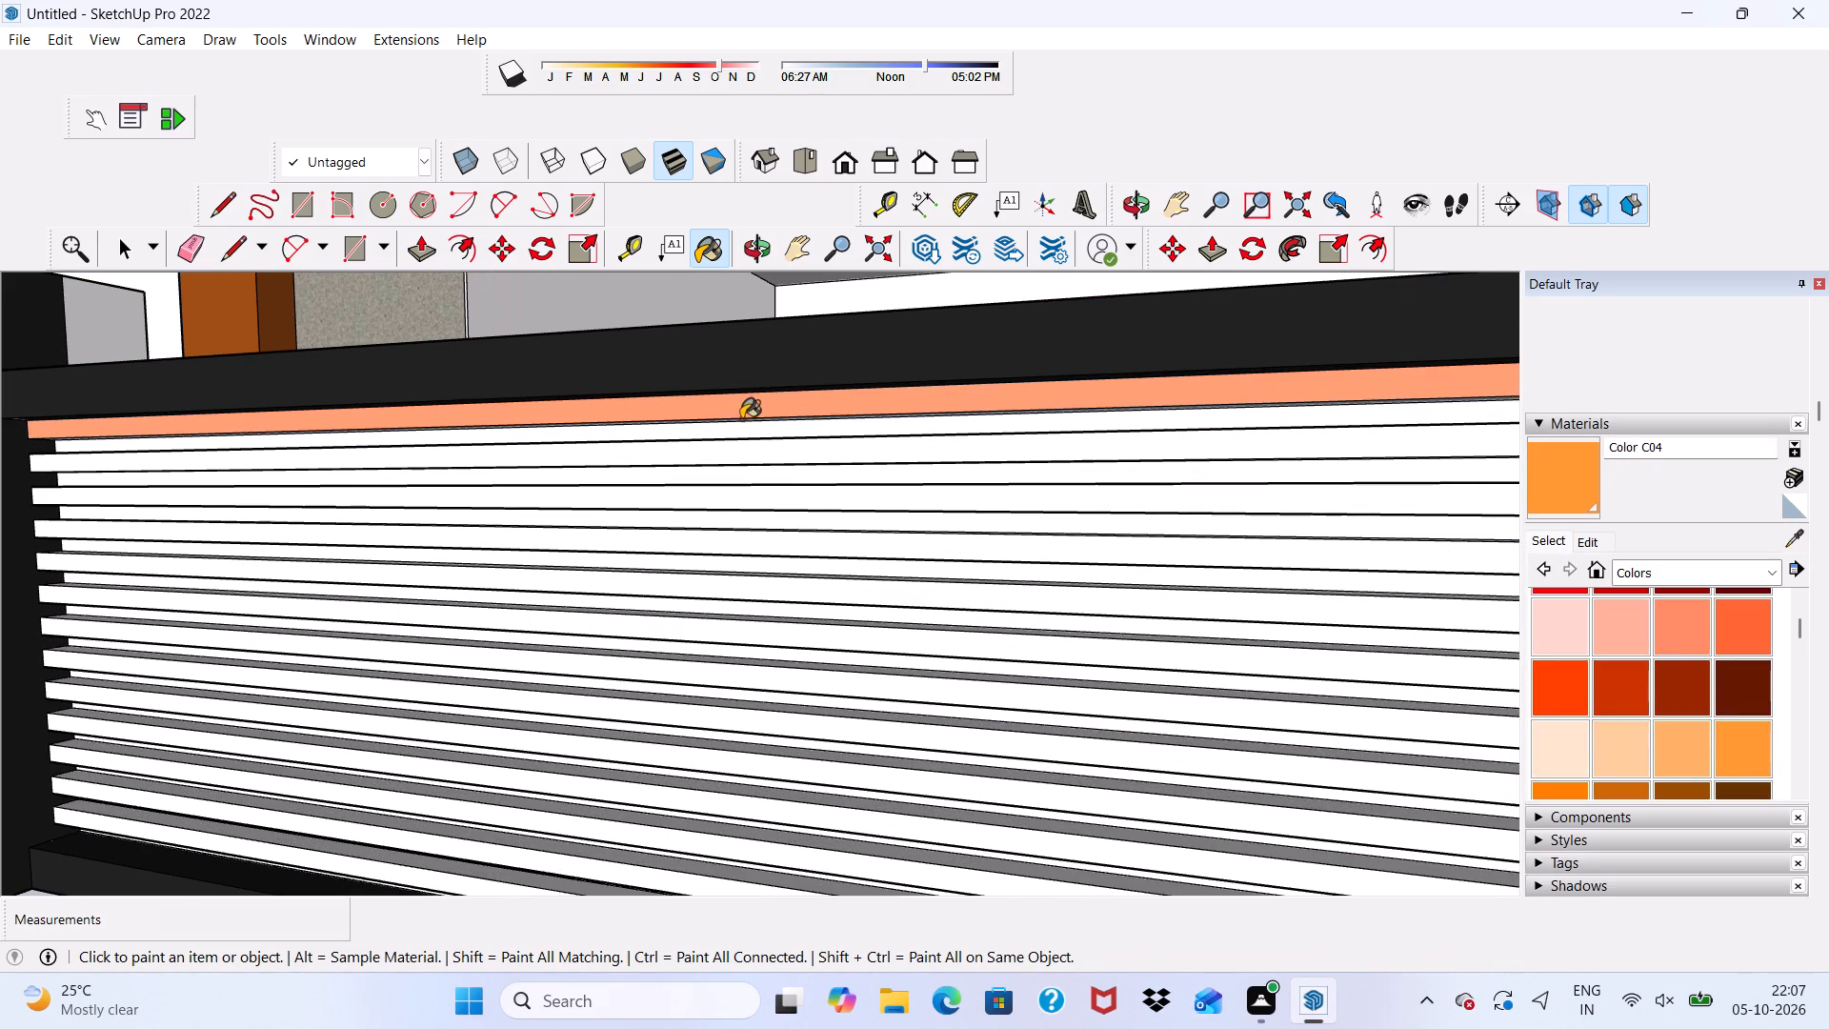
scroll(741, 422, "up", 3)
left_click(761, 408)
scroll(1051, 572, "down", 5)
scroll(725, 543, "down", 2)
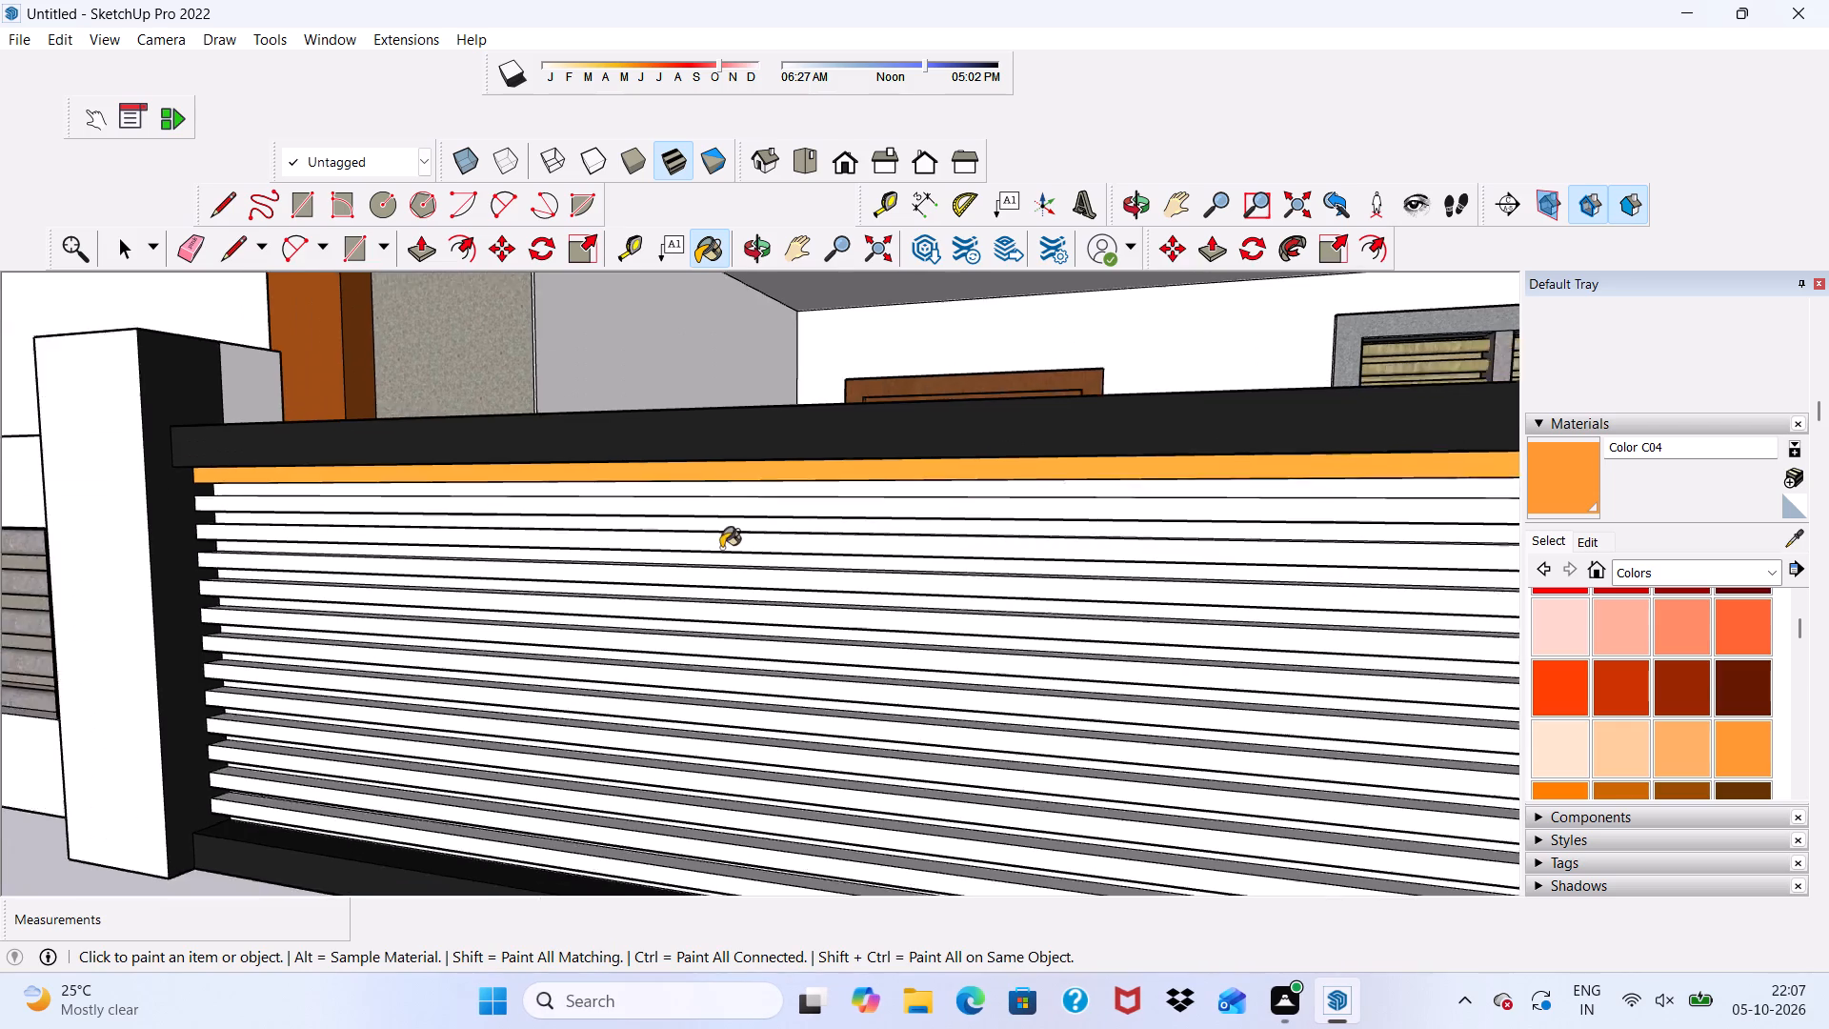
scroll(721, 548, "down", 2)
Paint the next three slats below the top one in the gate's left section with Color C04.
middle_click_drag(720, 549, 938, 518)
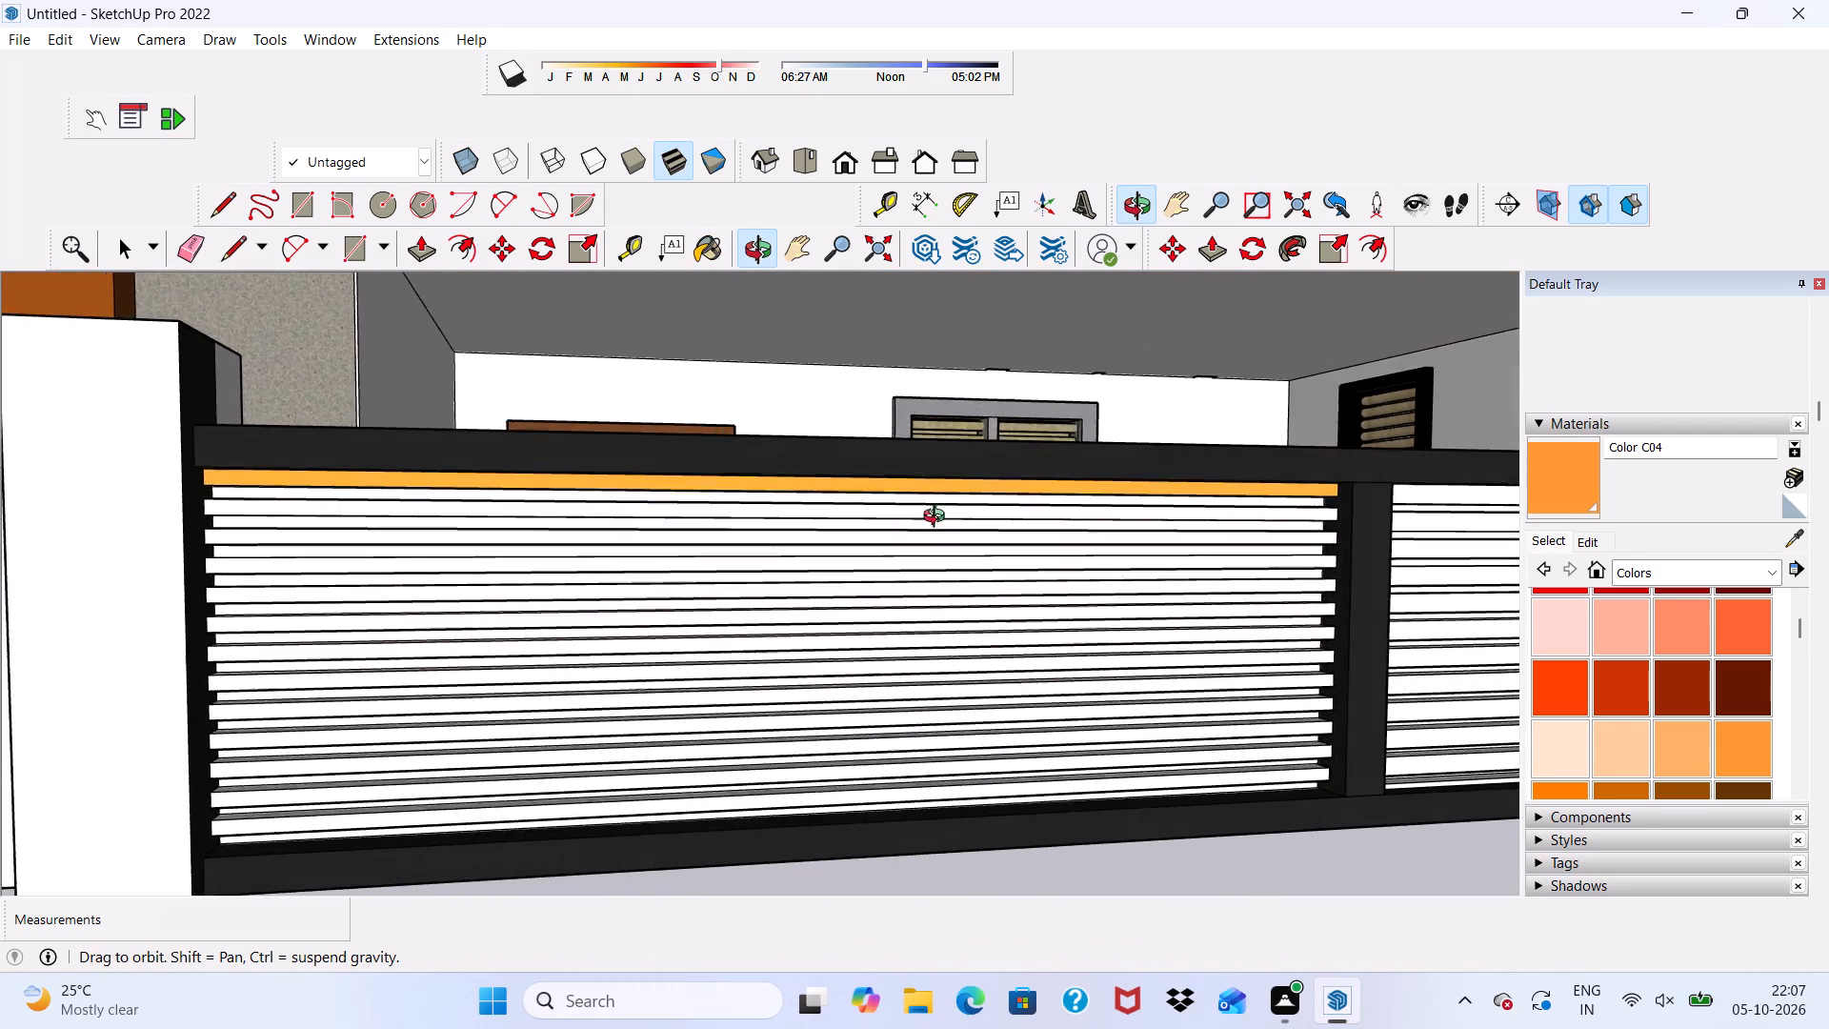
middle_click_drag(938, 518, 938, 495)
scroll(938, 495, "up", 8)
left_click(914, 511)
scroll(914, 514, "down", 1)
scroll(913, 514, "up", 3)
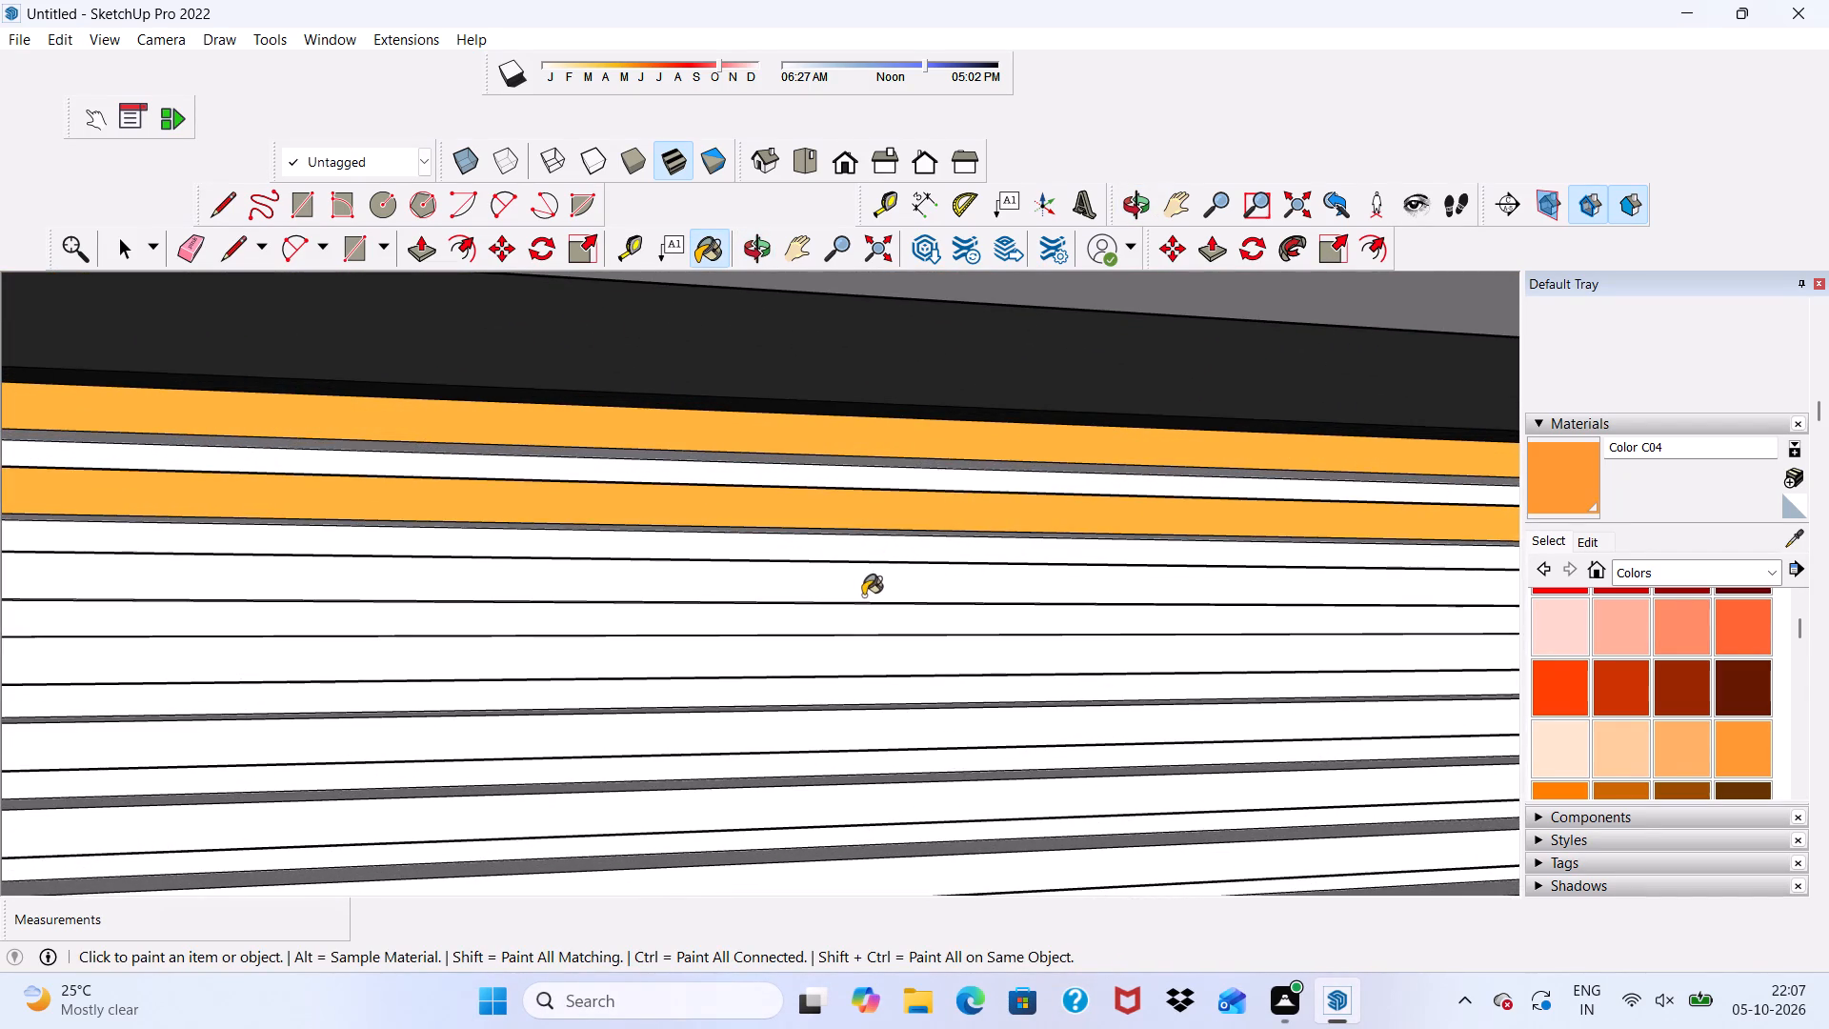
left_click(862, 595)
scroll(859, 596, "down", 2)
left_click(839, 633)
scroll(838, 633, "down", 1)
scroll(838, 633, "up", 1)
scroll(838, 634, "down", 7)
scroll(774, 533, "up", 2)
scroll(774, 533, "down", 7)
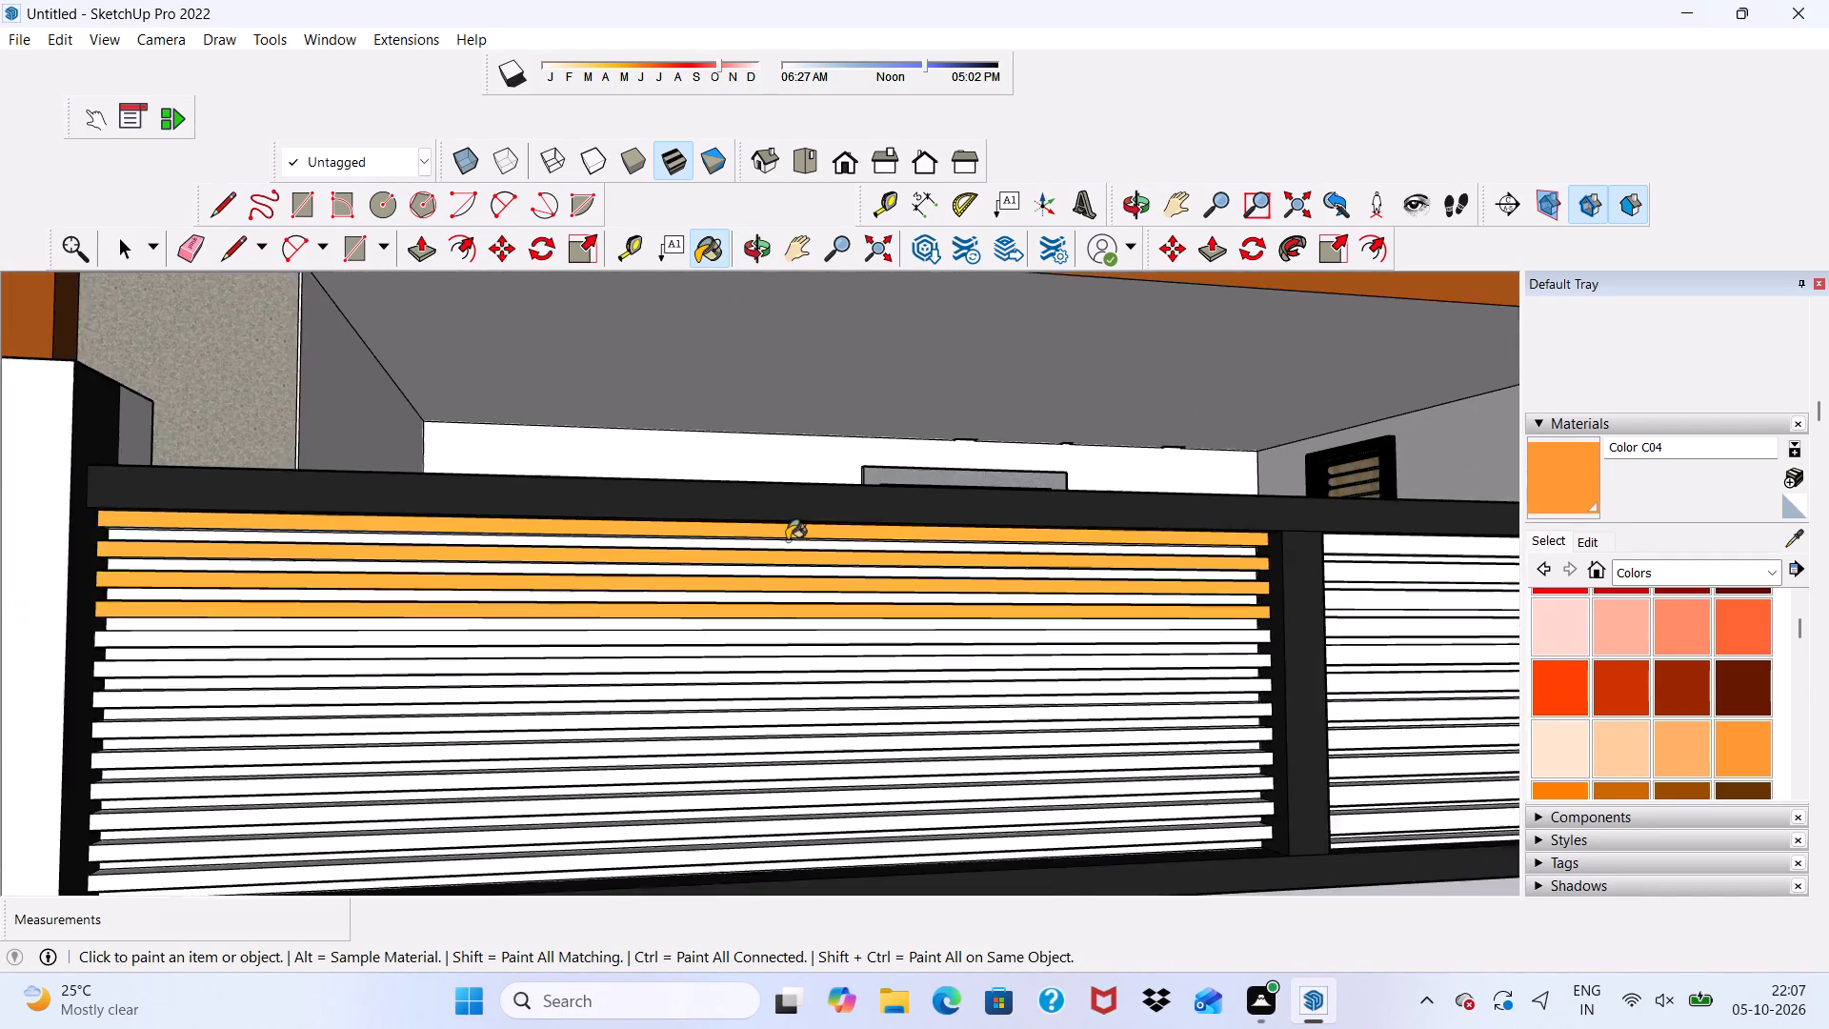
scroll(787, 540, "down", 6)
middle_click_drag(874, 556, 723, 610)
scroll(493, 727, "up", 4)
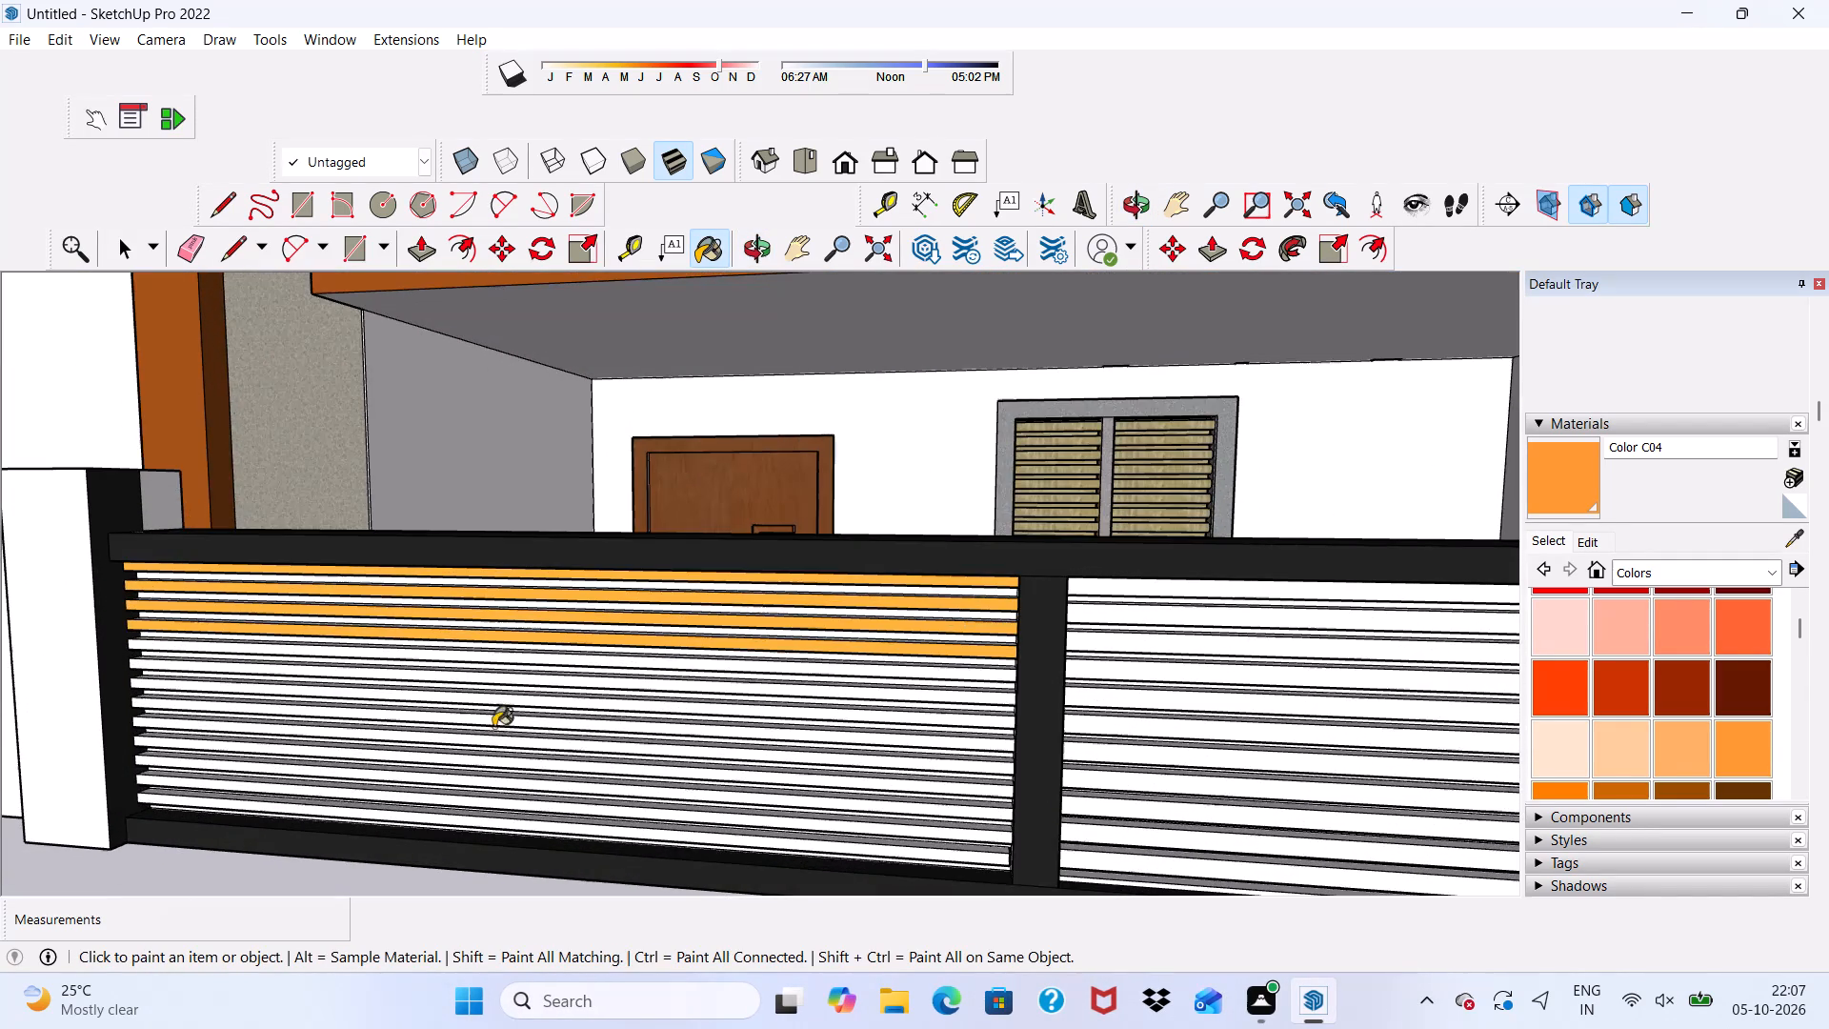
Repaint the four upper slats of the gate's left section with Color B04.
left_click(1733, 623)
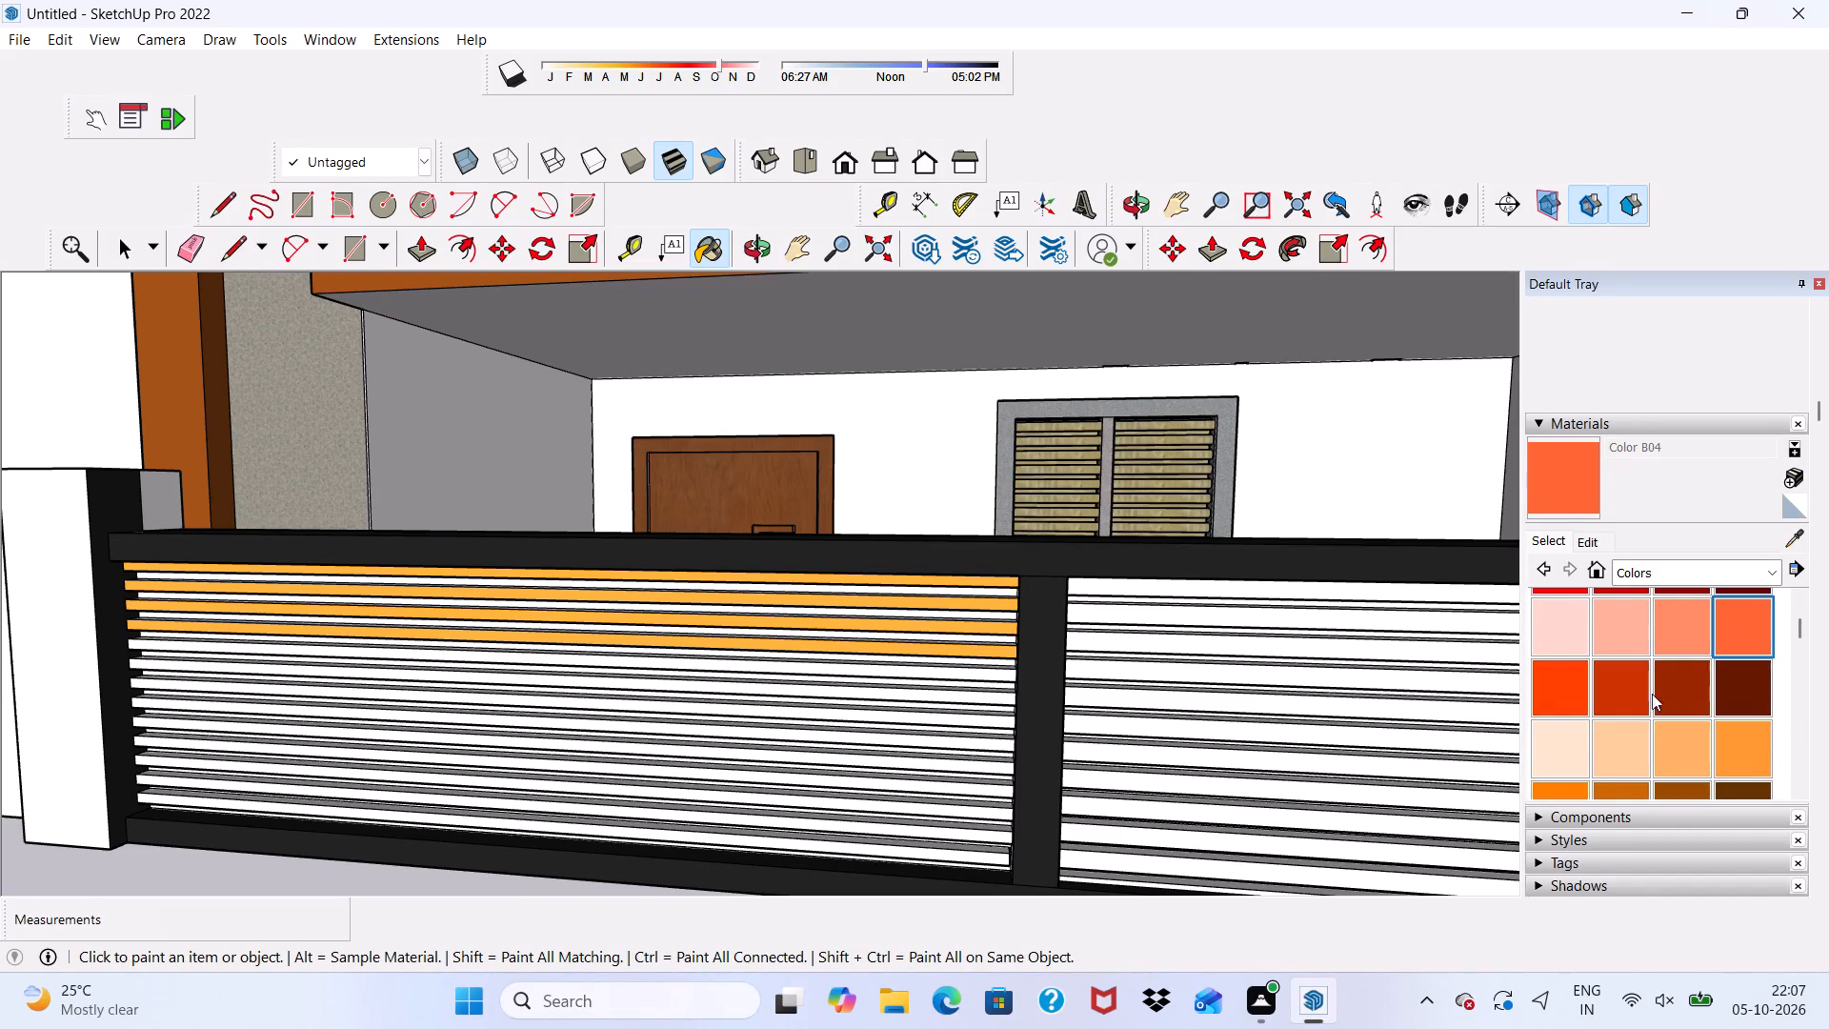
scroll(881, 768, "up", 8)
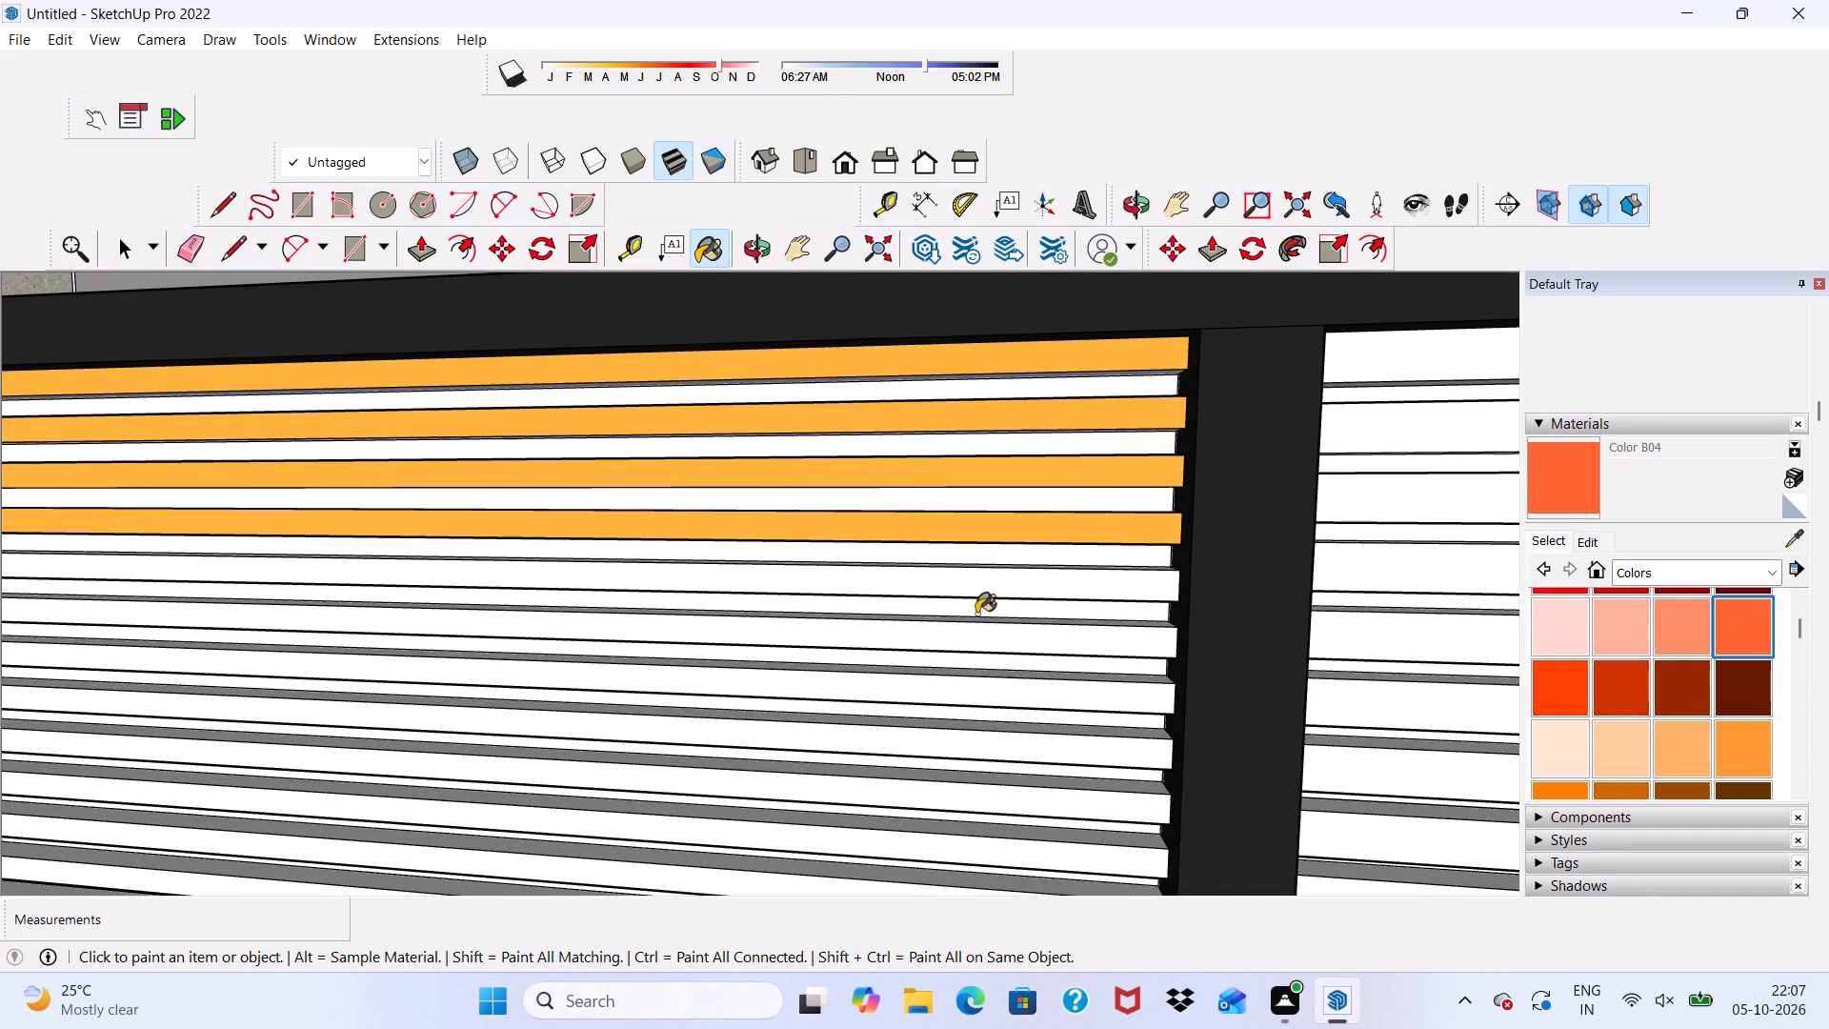
scroll(976, 614, "up", 2)
left_click(992, 510)
left_click(1006, 437)
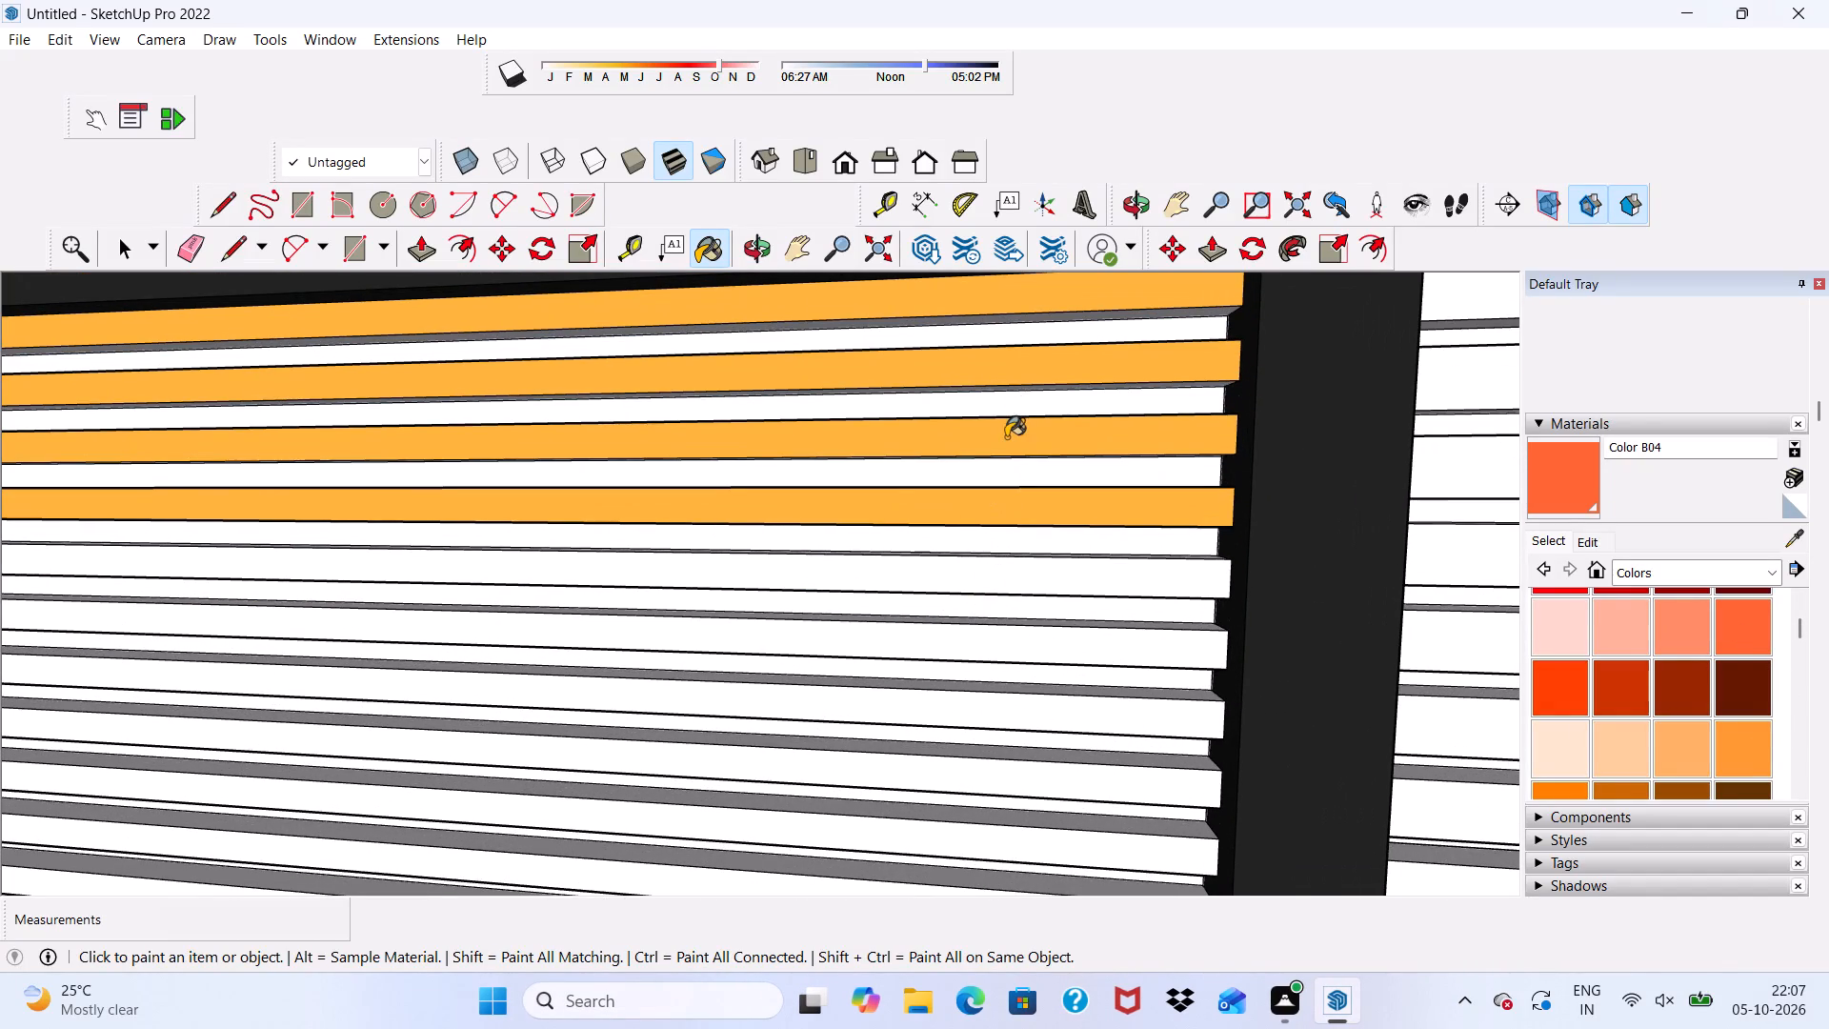
scroll(1004, 442, "down", 13)
scroll(699, 525, "up", 12)
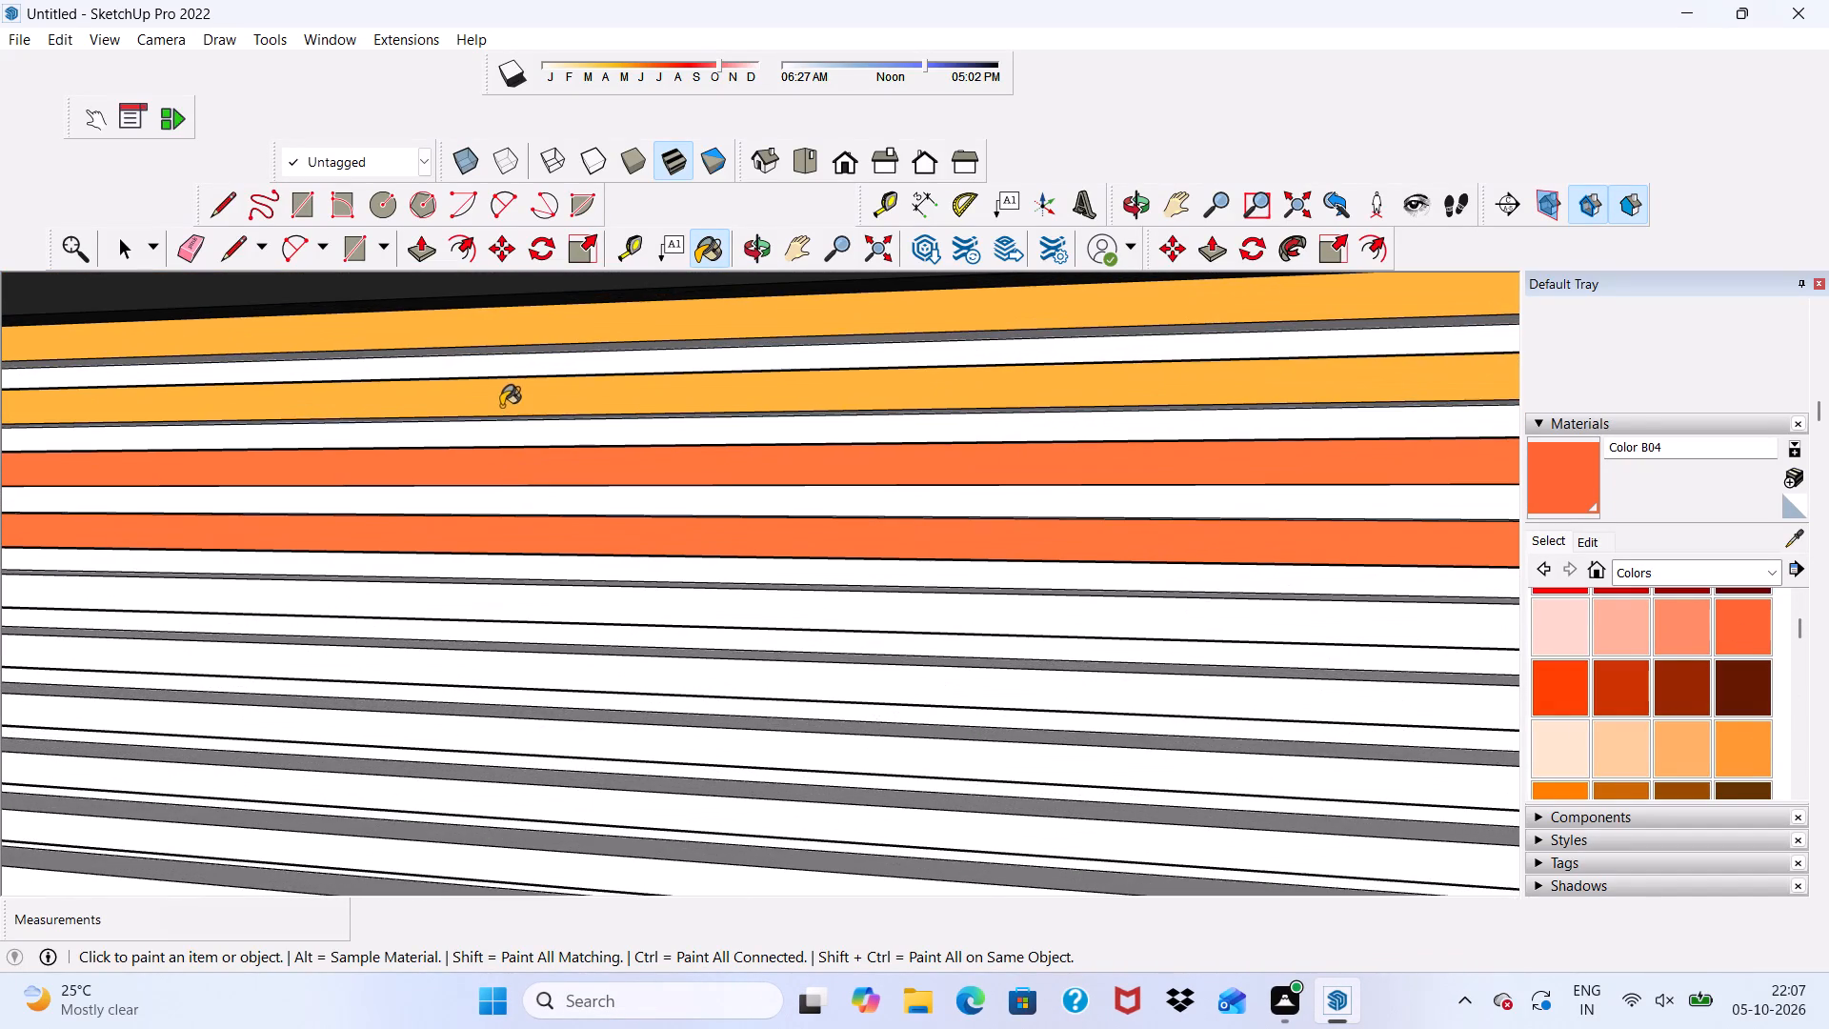
left_click(501, 402)
left_click(493, 333)
scroll(493, 333, "down", 11)
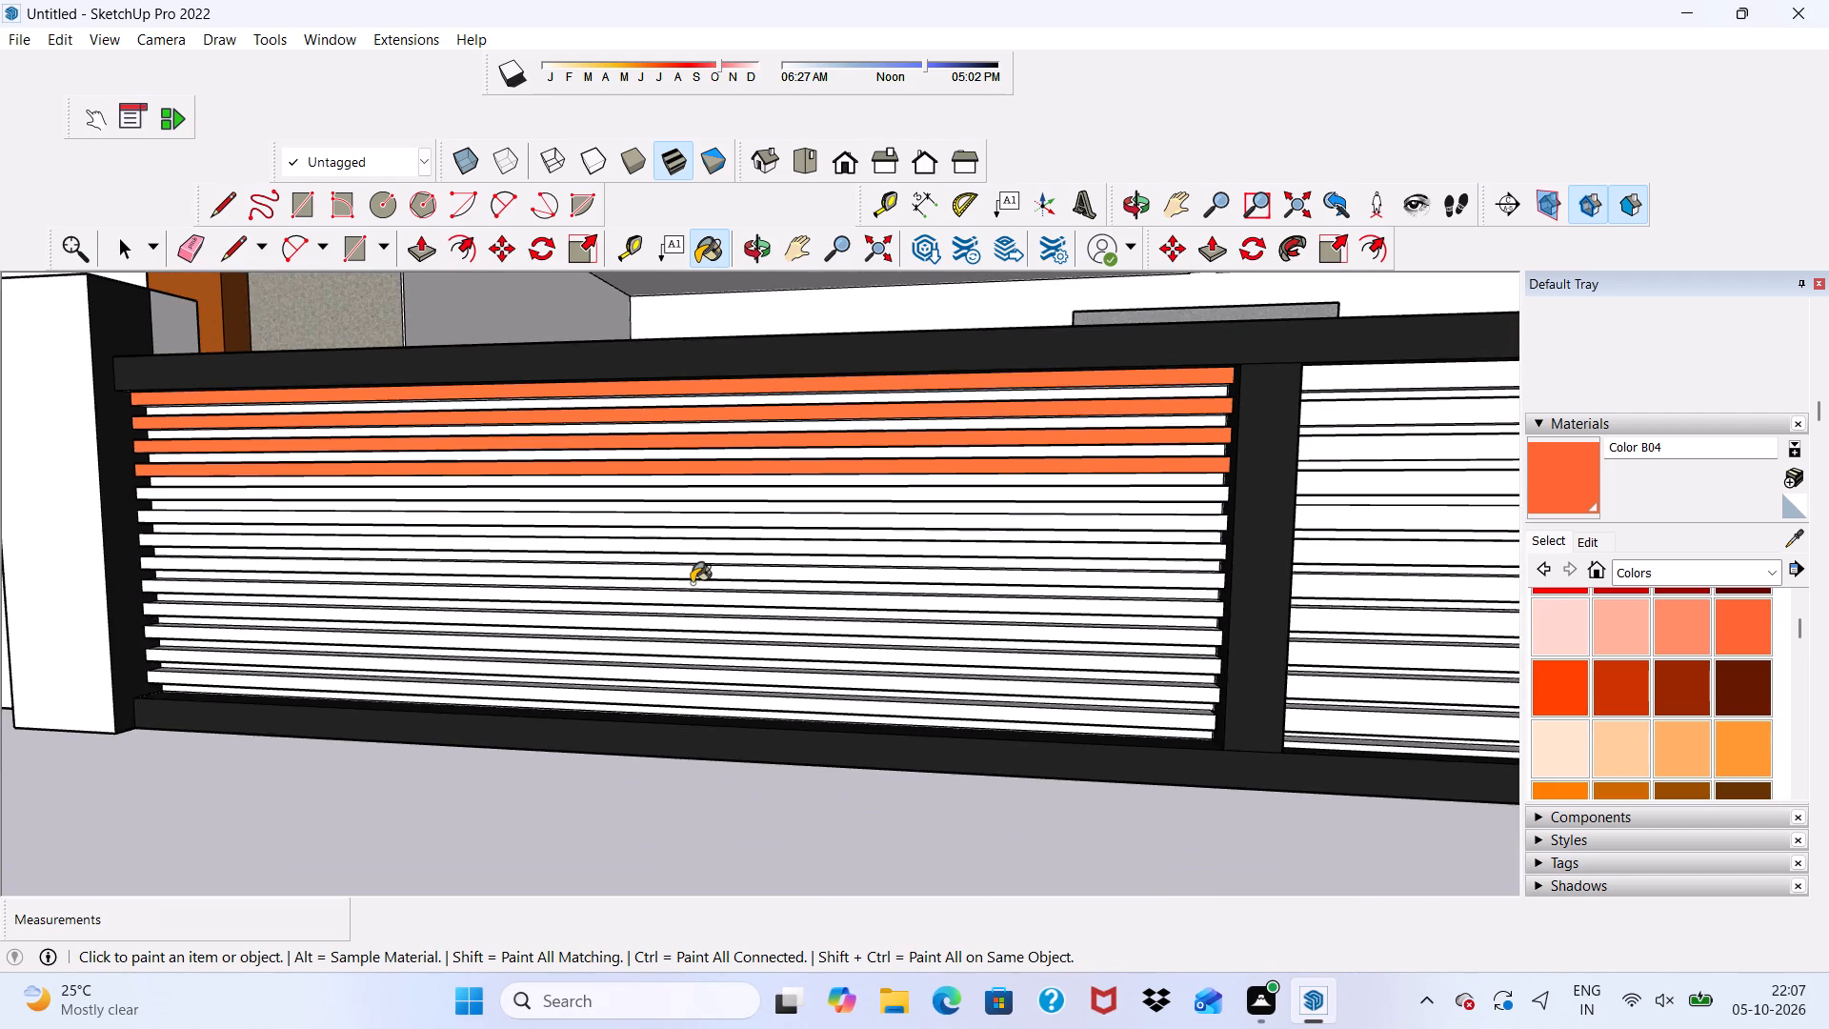
middle_click_drag(692, 582, 658, 618)
scroll(654, 609, "up", 1)
scroll(630, 591, "down", 3)
scroll(628, 611, "up", 1)
scroll(628, 615, "down", 2)
scroll(724, 555, "down", 6)
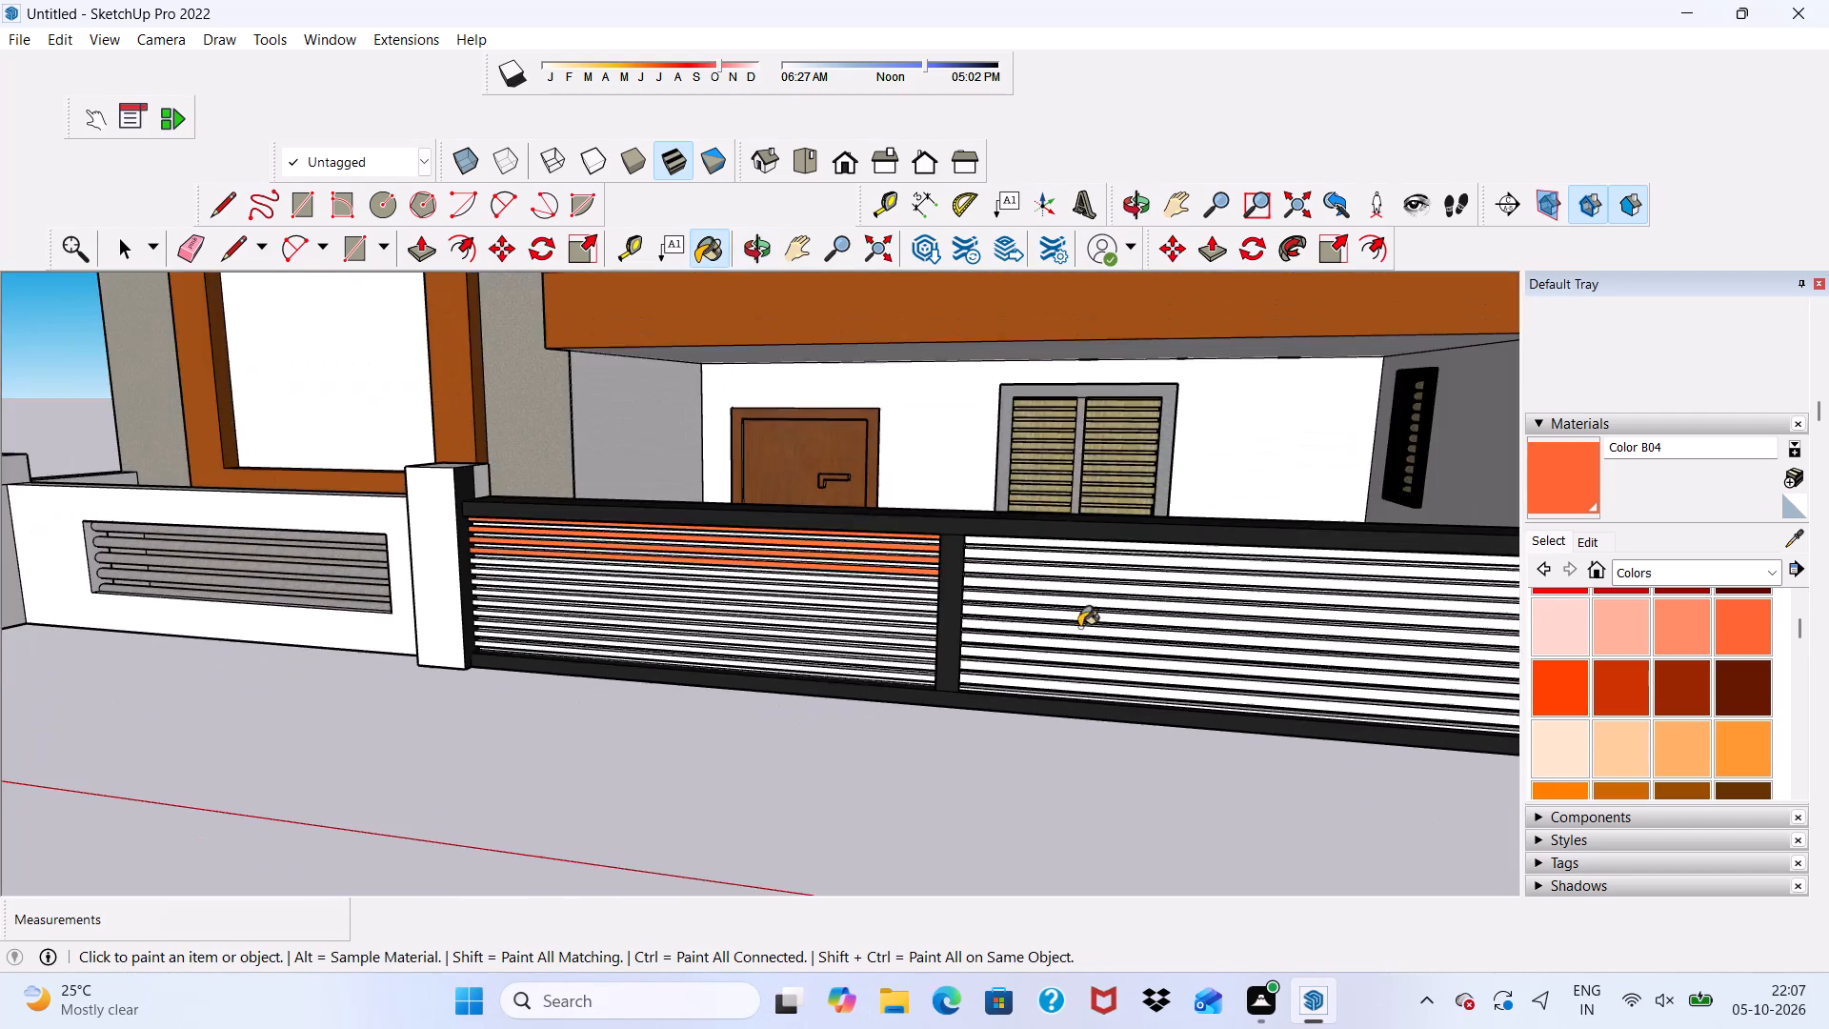
Paint the middle slats of the gate's left section with Color B04, continuing downward from the fourth slat.
scroll(740, 591, "up", 13)
left_click(710, 552)
scroll(709, 557, "up", 1)
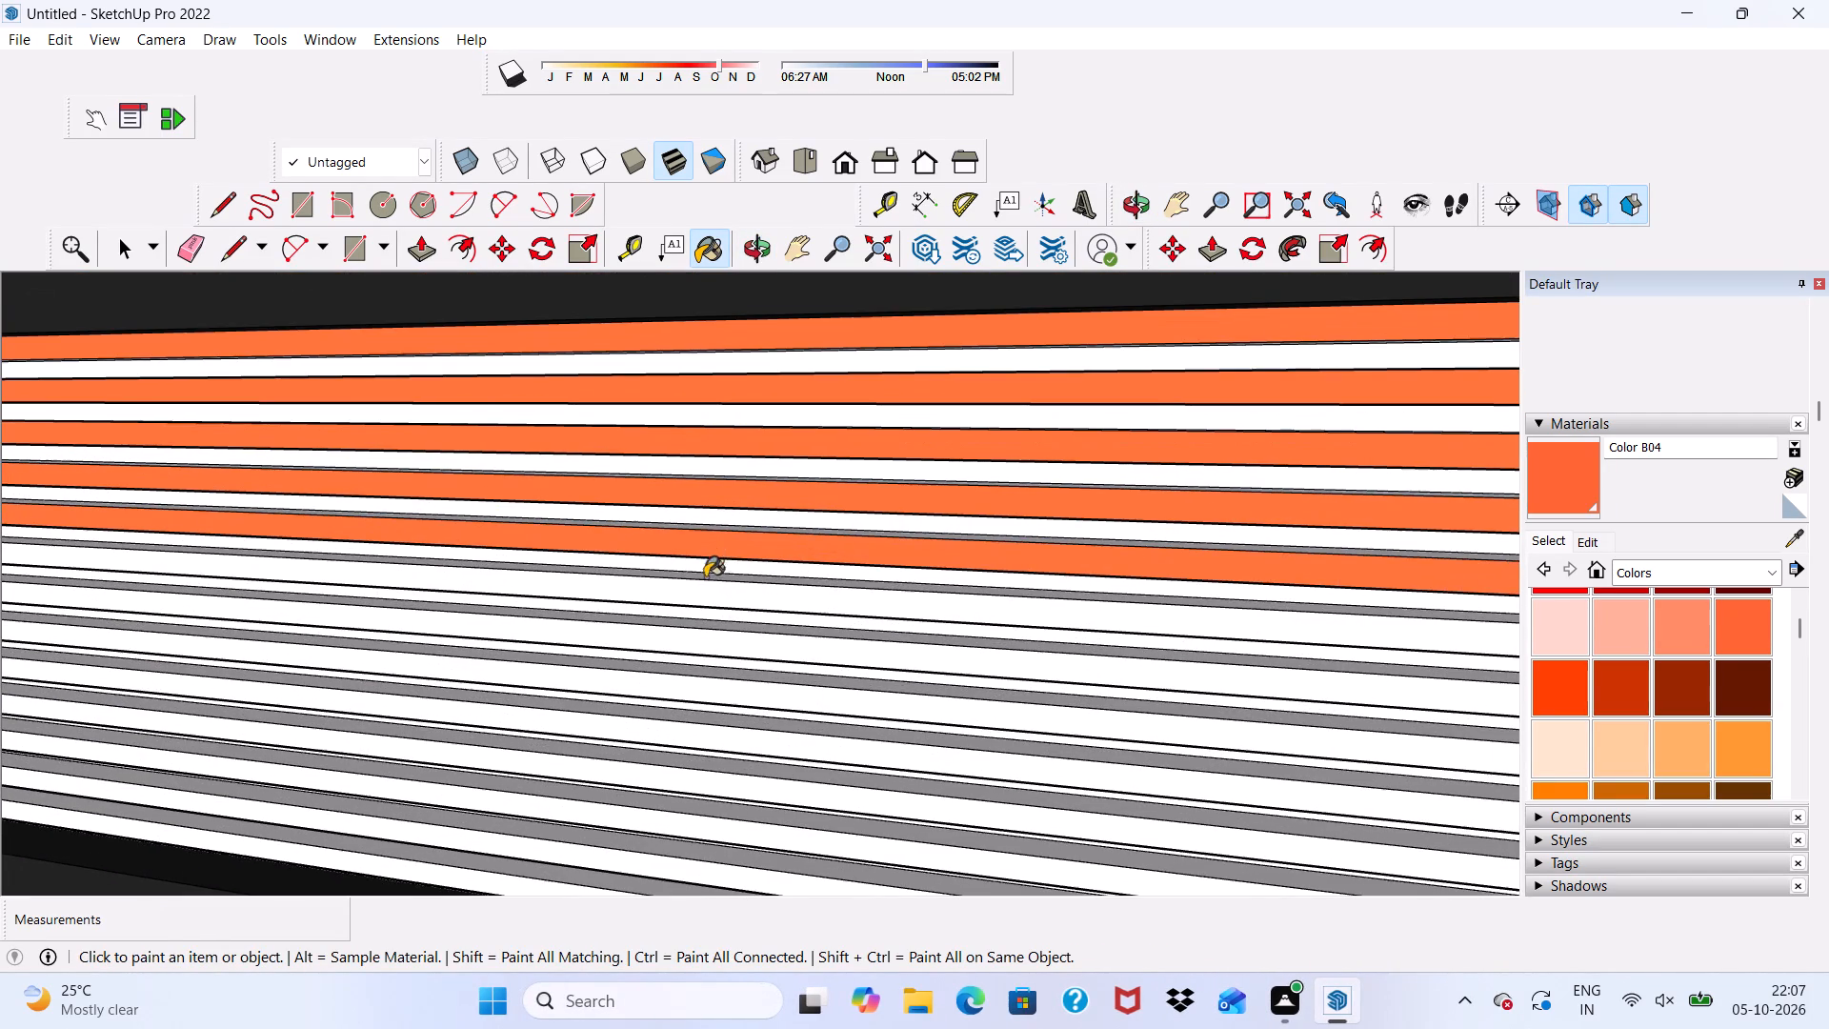
left_click_drag(703, 581, 705, 618)
left_click(700, 605)
scroll(707, 618, "up", 3)
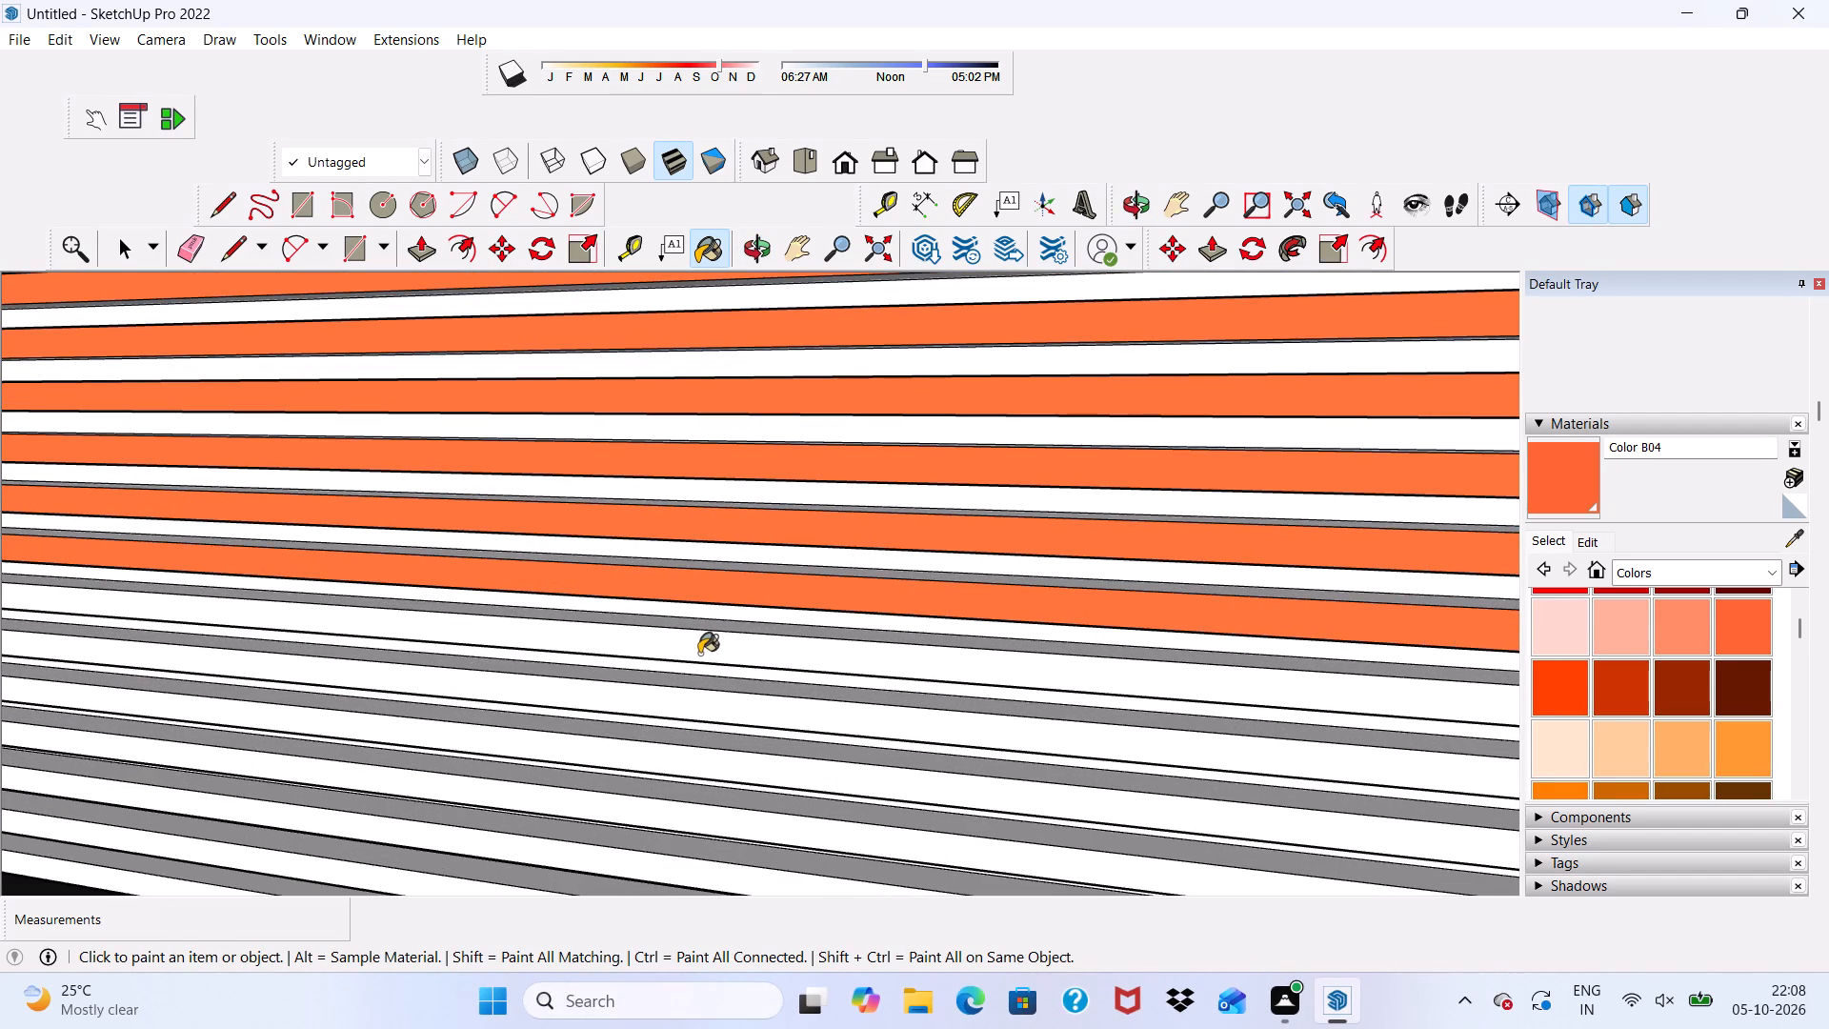
left_click(699, 654)
left_click(688, 696)
left_click(693, 753)
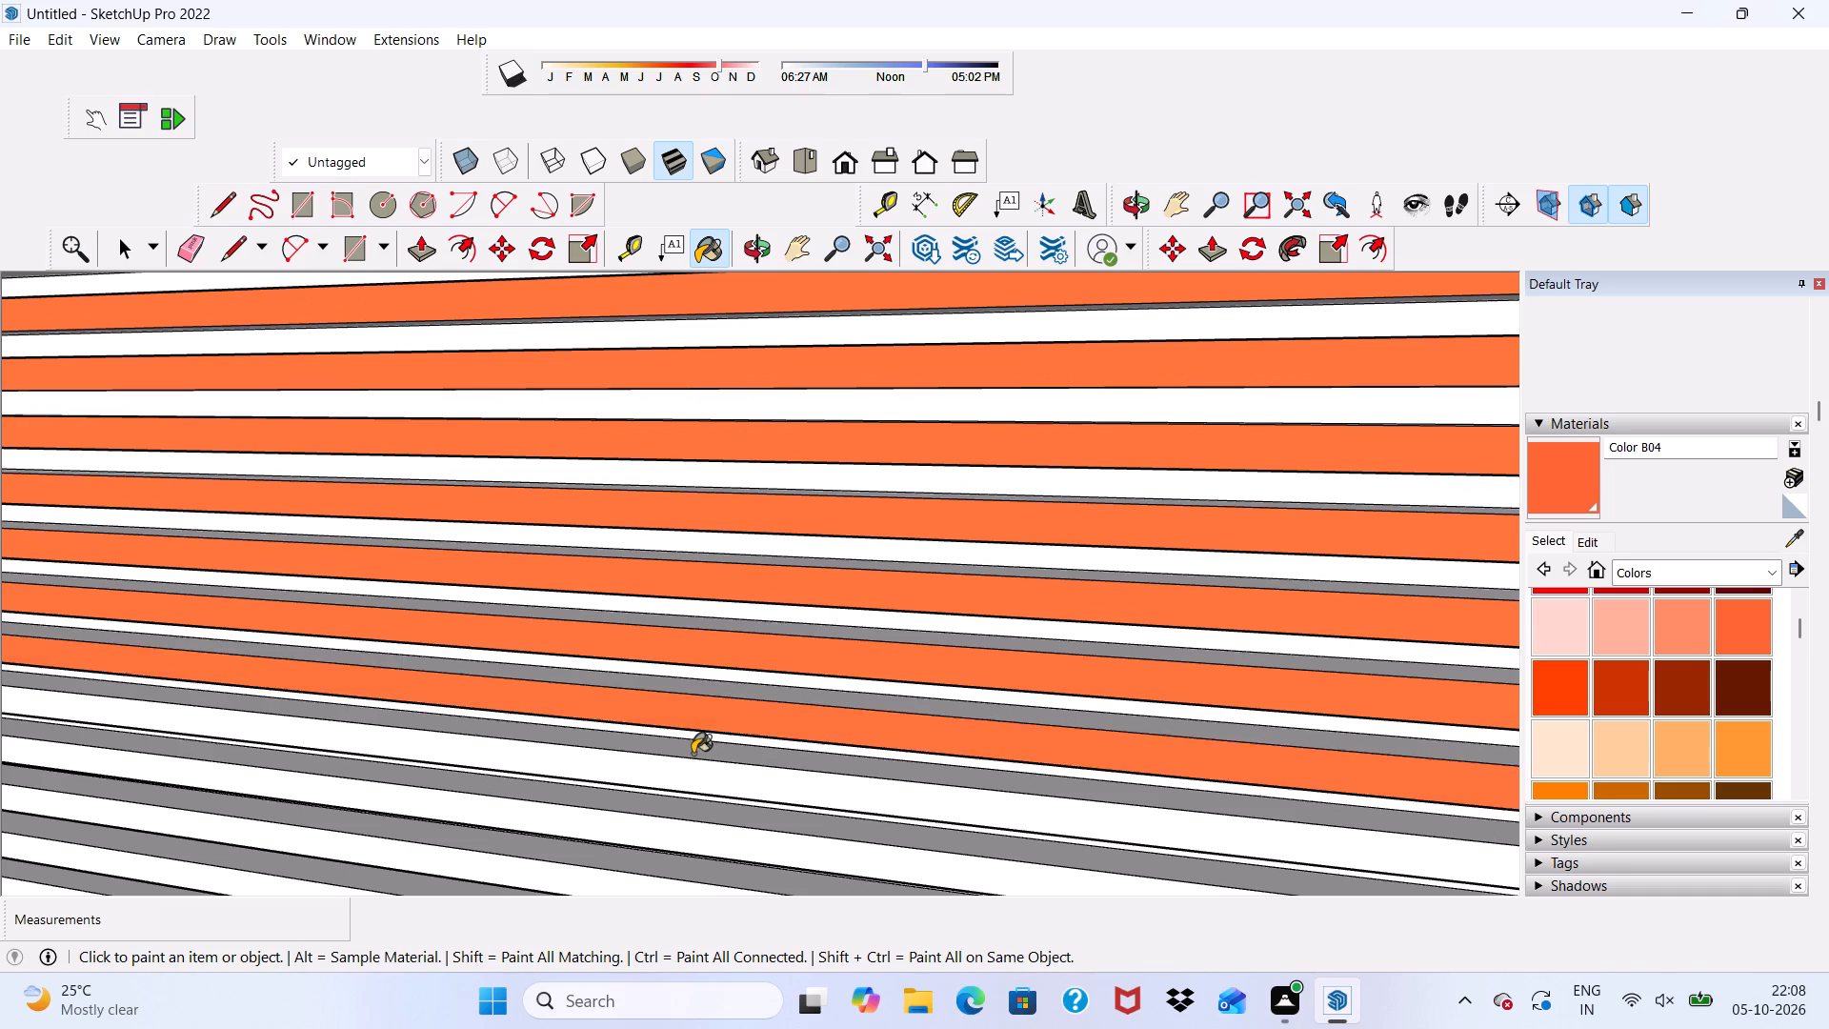
Continue painting the lower slats of the gate's left section with Color B04, including the recessed strips between them.
scroll(693, 754, "down", 8)
scroll(654, 788, "up", 5)
scroll(650, 792, "down", 1)
middle_click_drag(650, 790, 675, 698)
scroll(675, 698, "up", 4)
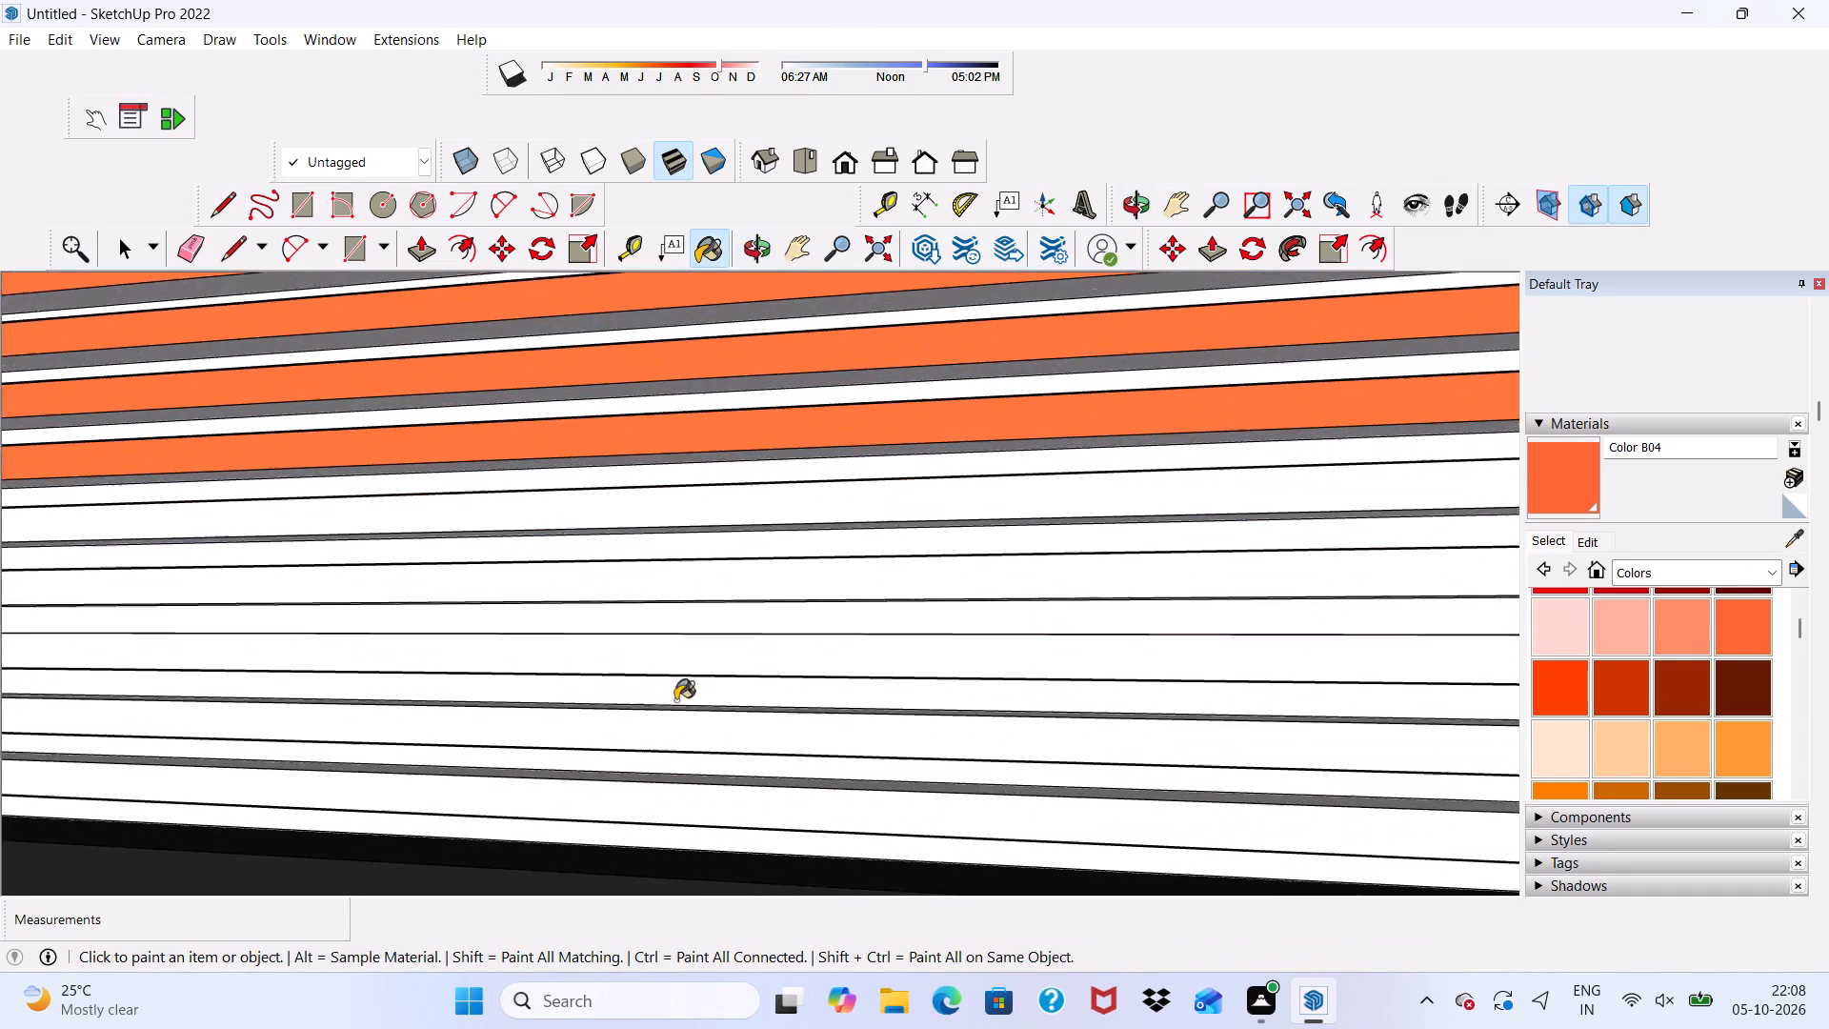
scroll(675, 700, "up", 1)
scroll(689, 514, "up", 3)
left_click(709, 467)
left_click(697, 533)
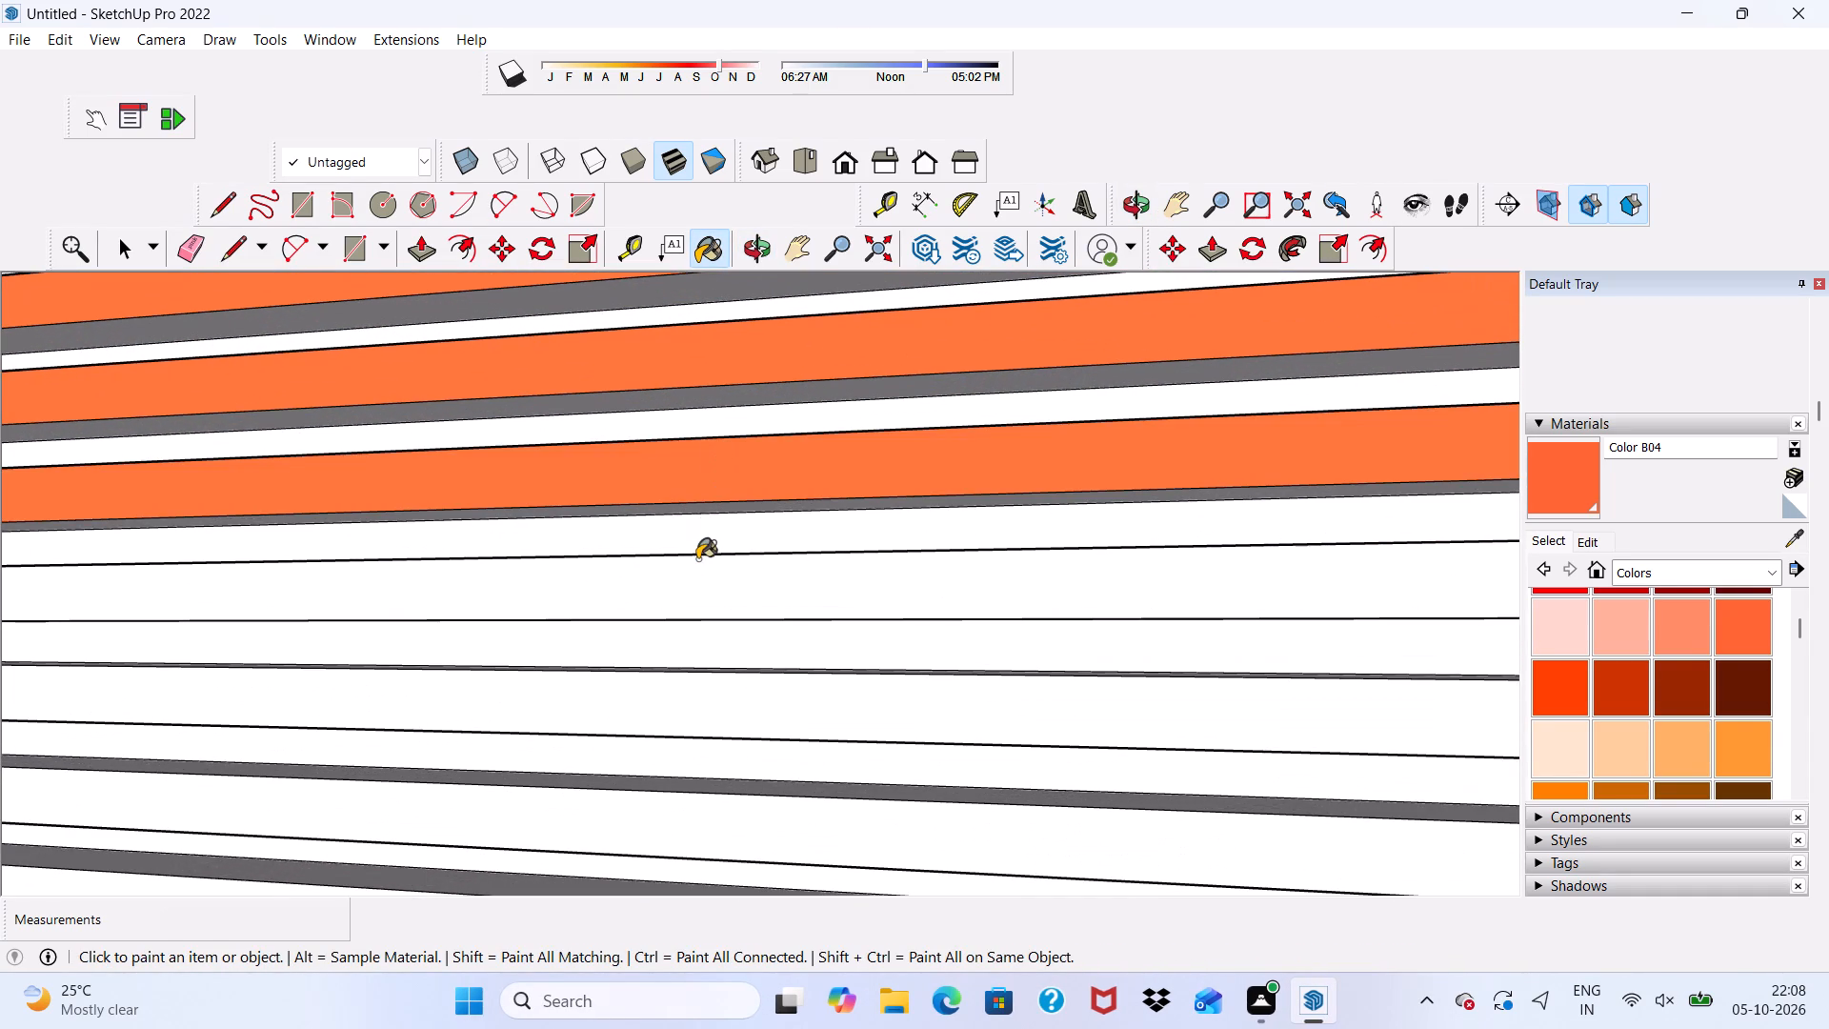
left_click(697, 559)
left_click(690, 634)
left_click(675, 701)
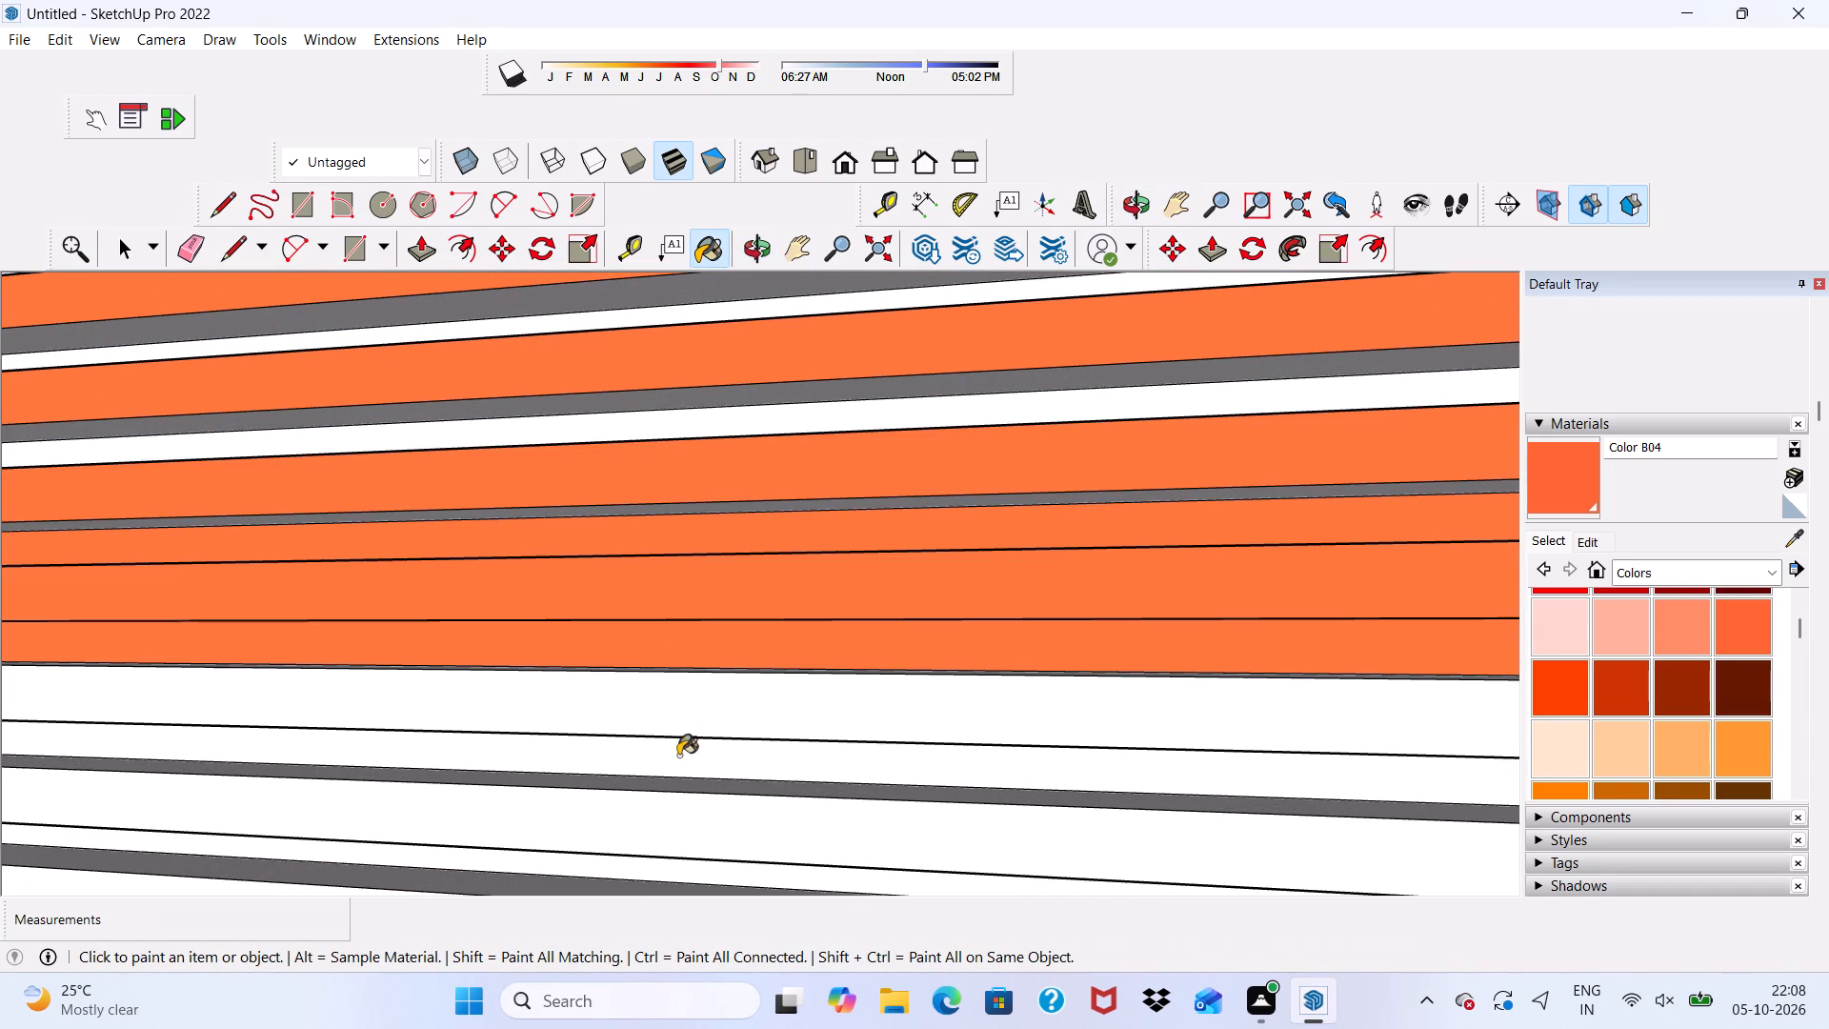
left_click_drag(678, 757, 679, 775)
left_click(678, 793)
Paint the remaining bottom slats and recessed strips of the gate's left section with Color B04.
scroll(560, 708, "down", 13)
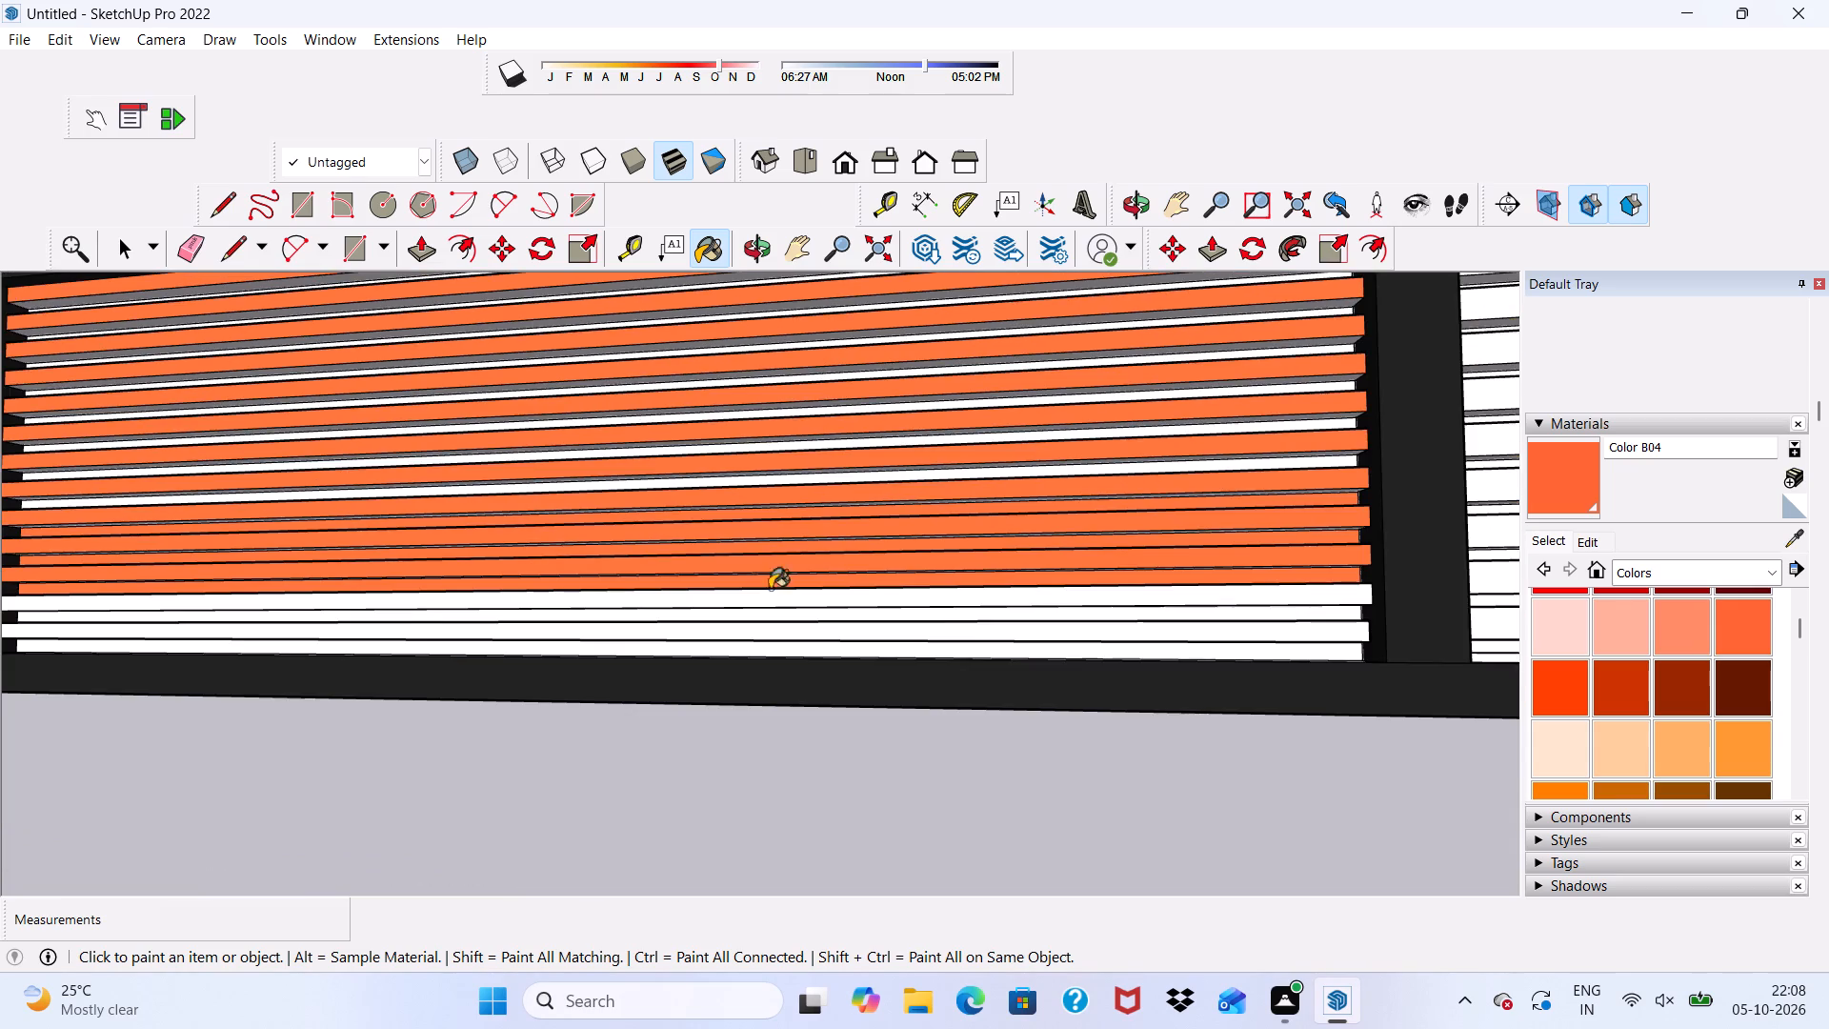
scroll(754, 615, "up", 4)
scroll(754, 616, "down", 6)
scroll(757, 631, "up", 13)
left_click(722, 619)
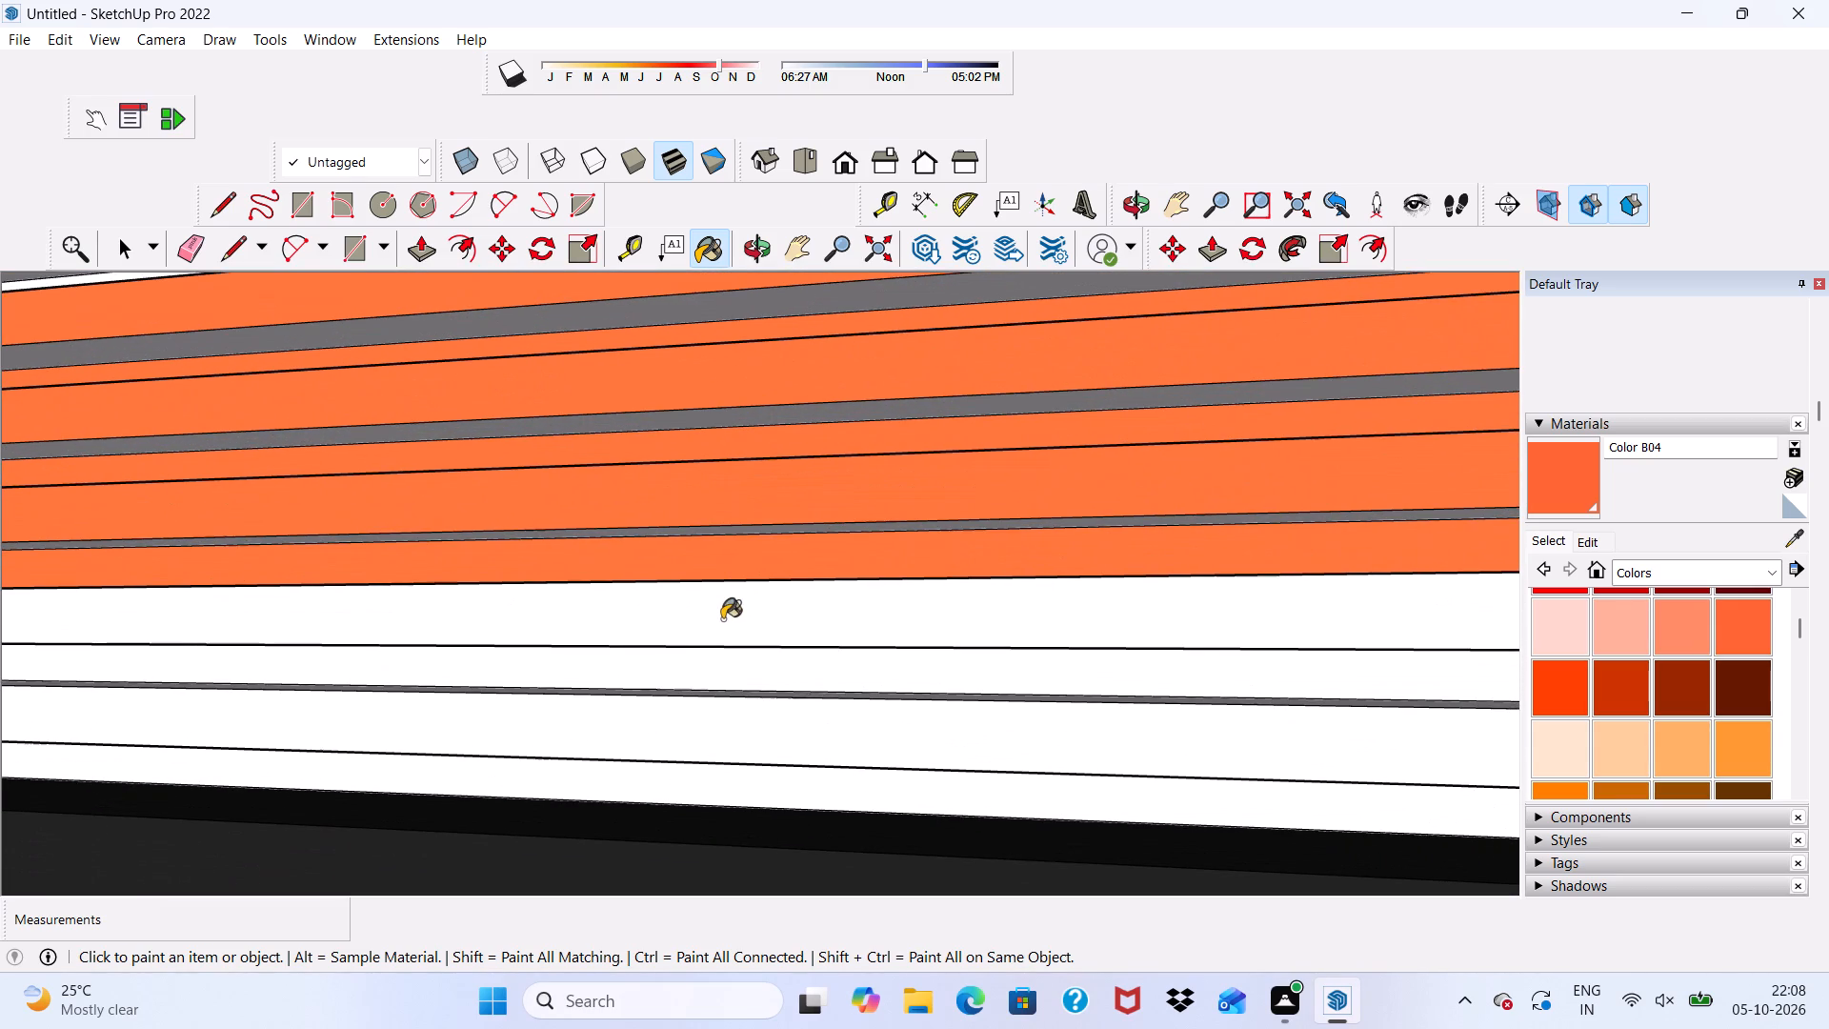
left_click(717, 666)
left_click(717, 702)
Paint the recessed white strips between the topmost slats of the gate's left section with Color B04.
scroll(651, 687, "down", 4)
scroll(646, 687, "up", 1)
scroll(645, 688, "down", 4)
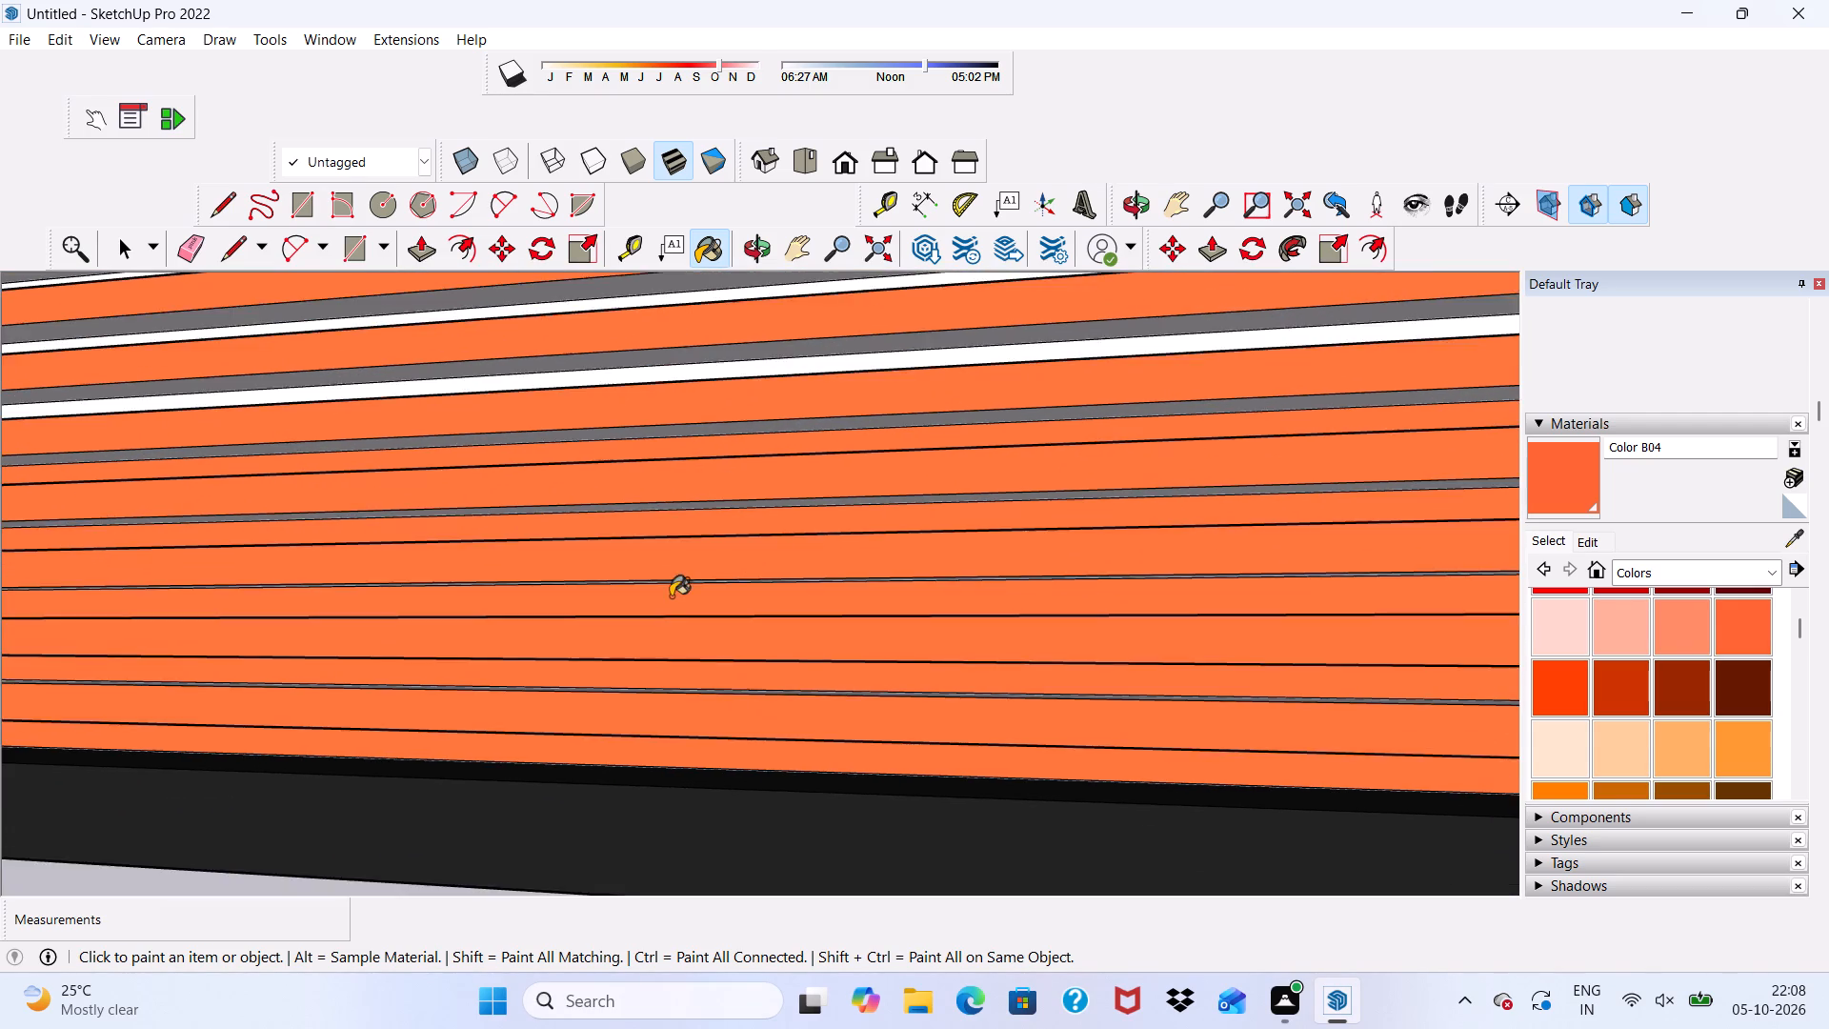
scroll(671, 596, "down", 3)
scroll(692, 620, "up", 1)
scroll(730, 643, "down", 11)
scroll(438, 472, "up", 12)
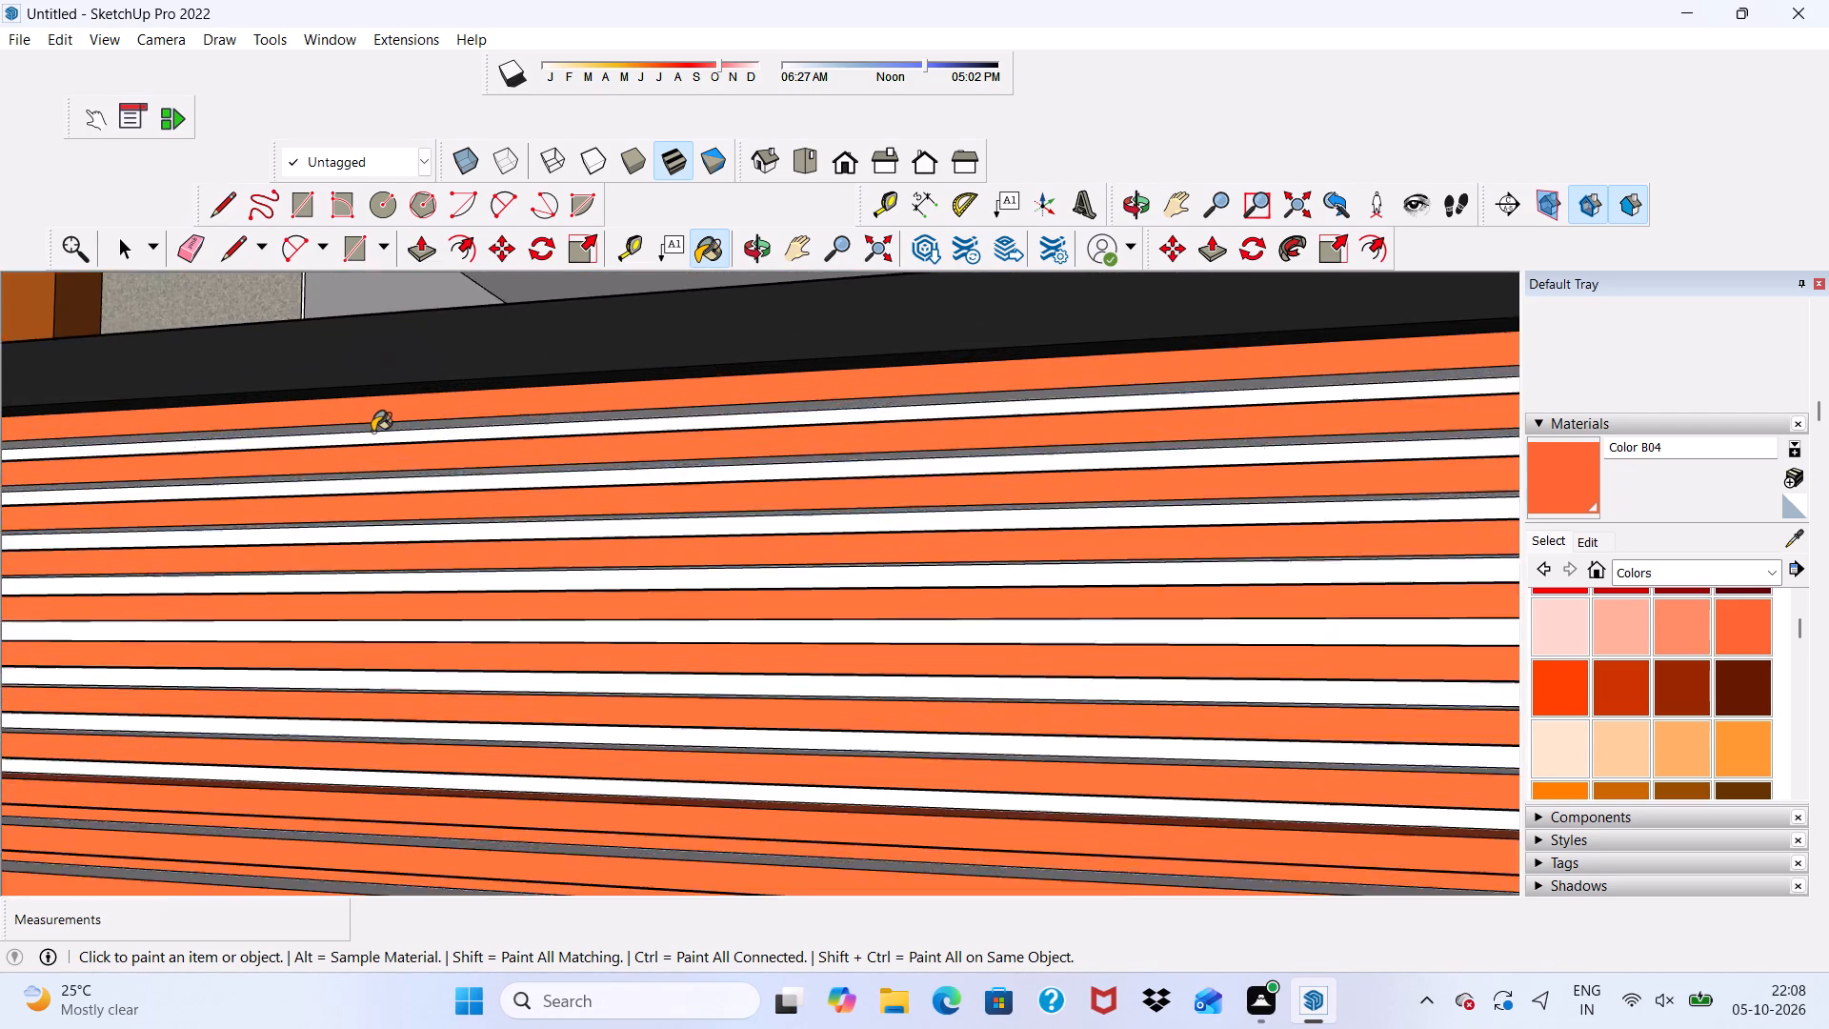
scroll(372, 432, "up", 6)
left_click(372, 432)
scroll(372, 432, "up", 5)
left_click(382, 410)
scroll(381, 418, "up", 4)
left_click(372, 448)
left_click(368, 655)
Continue downward, painting the next recessed white strips between the upper slats of the left section with Color B04.
scroll(368, 655, "down", 15)
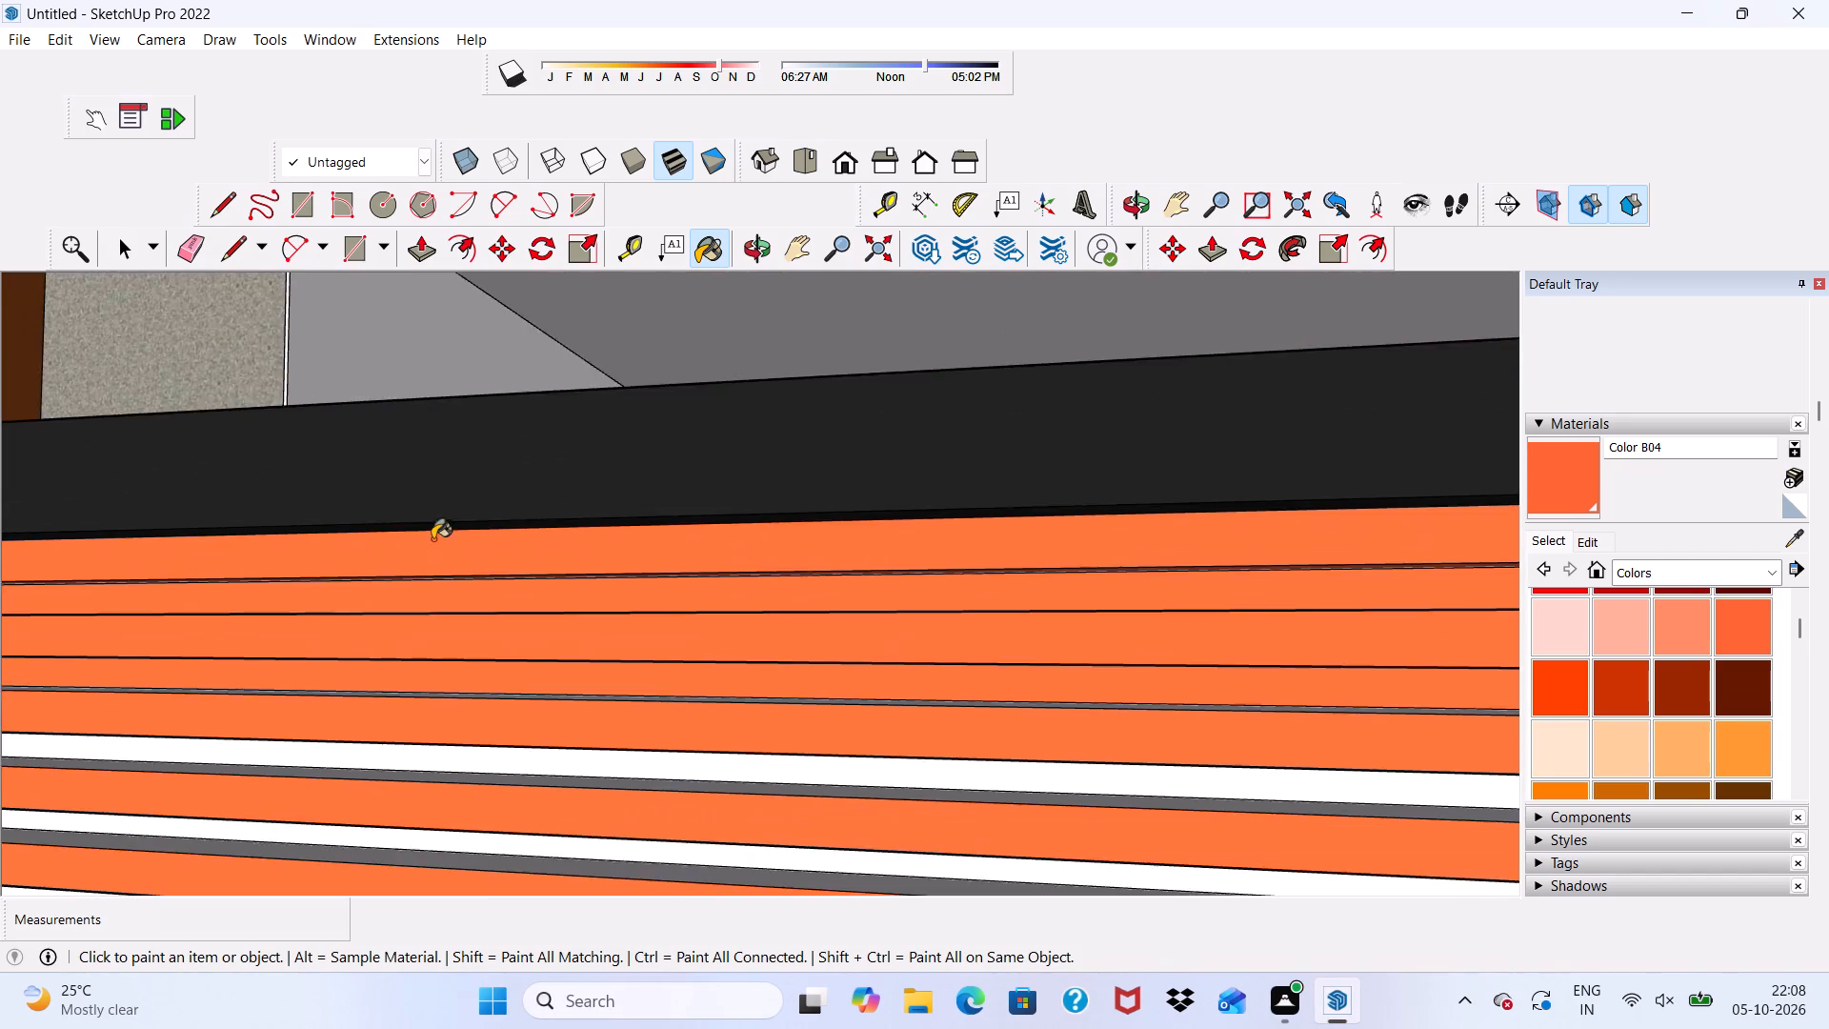
scroll(432, 539, "down", 3)
scroll(432, 806, "up", 4)
left_click(420, 701)
scroll(424, 779, "up", 3)
left_click(413, 625)
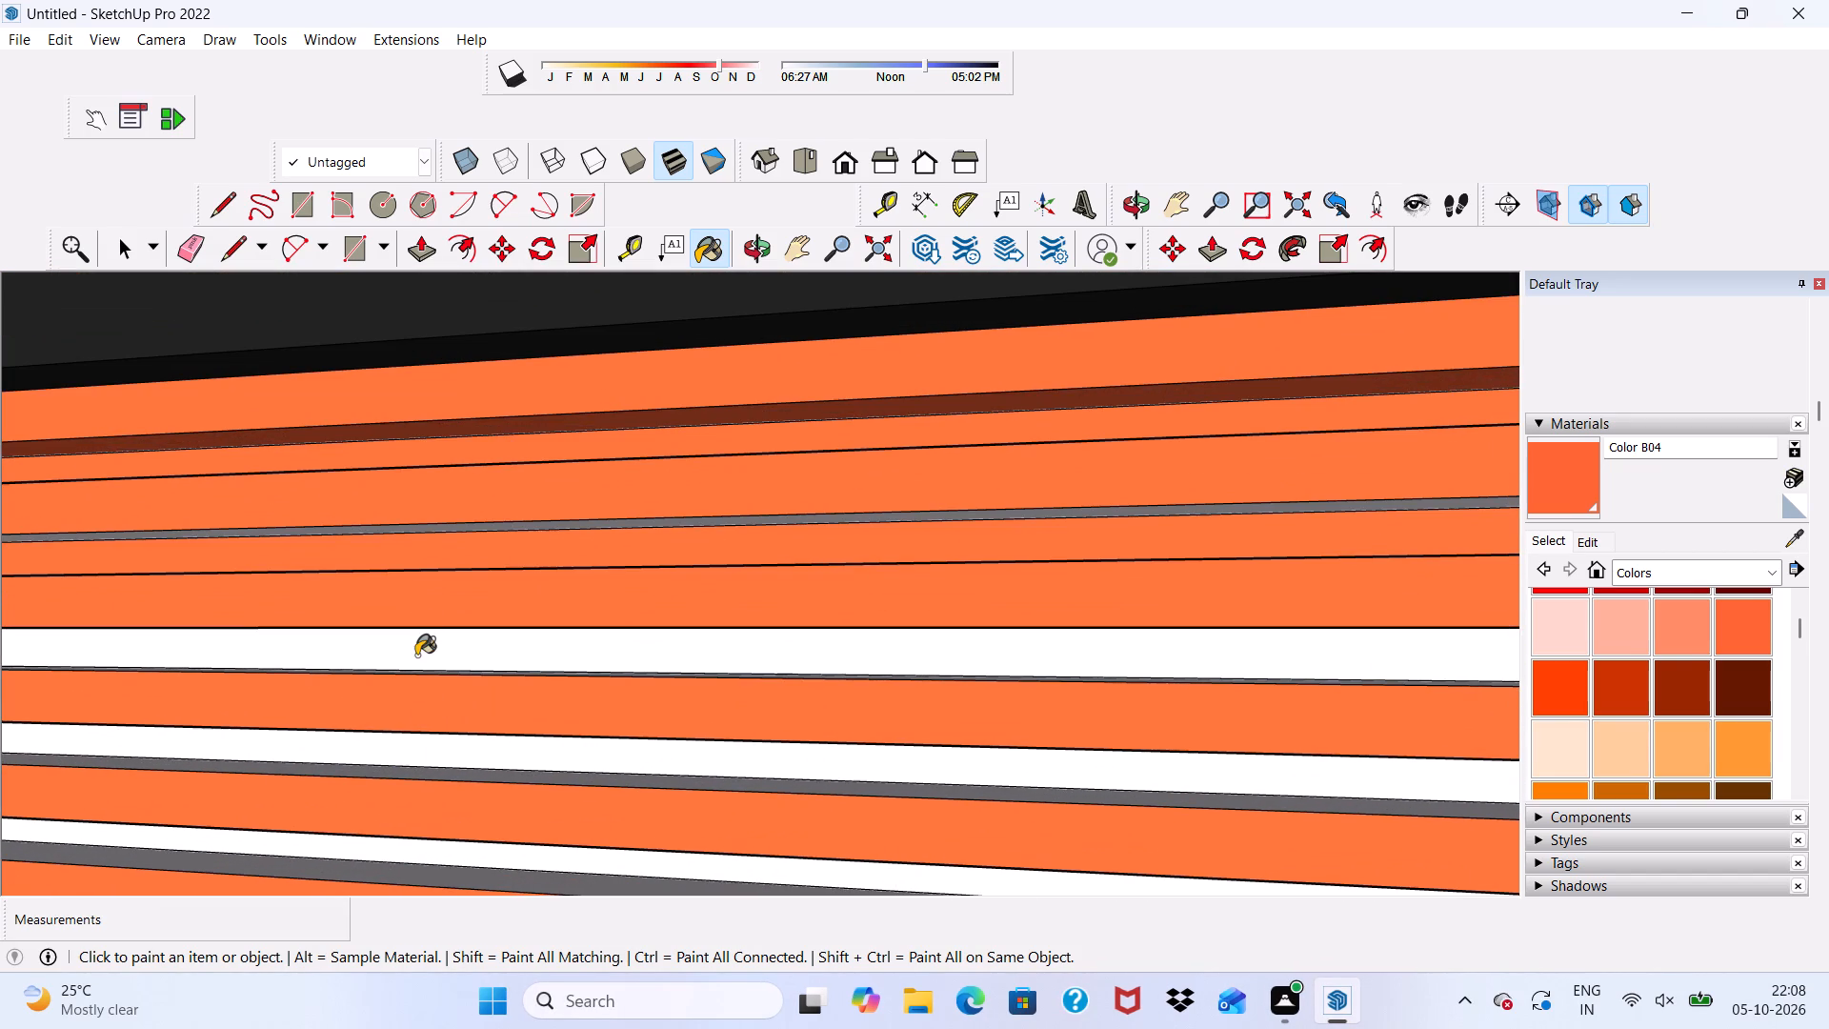
left_click(416, 656)
scroll(410, 825, "up", 5)
left_click(393, 714)
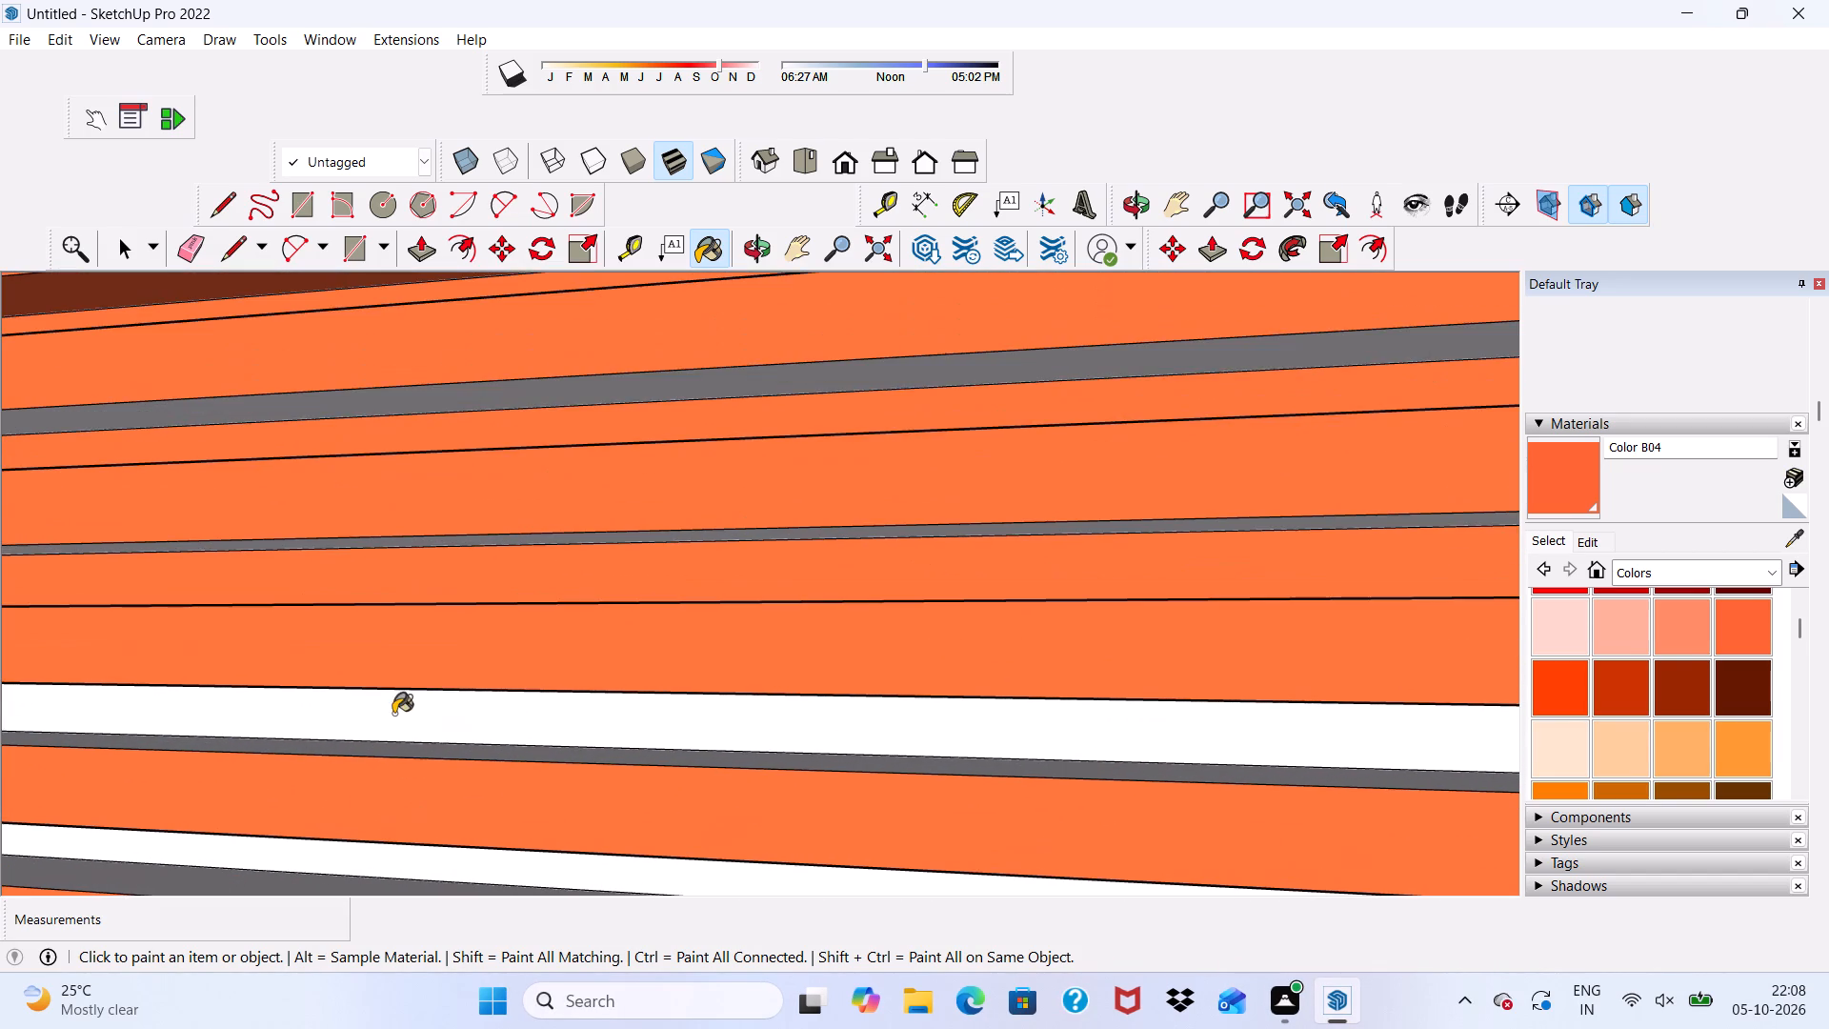
scroll(392, 821, "up", 2)
left_click(389, 857)
Paint the last recessed white strips between the middle slats of the gate's left section with Color B04.
scroll(387, 830, "down", 8)
scroll(477, 531, "up", 1)
scroll(477, 531, "down", 7)
scroll(594, 456, "up", 1)
scroll(609, 514, "down", 1)
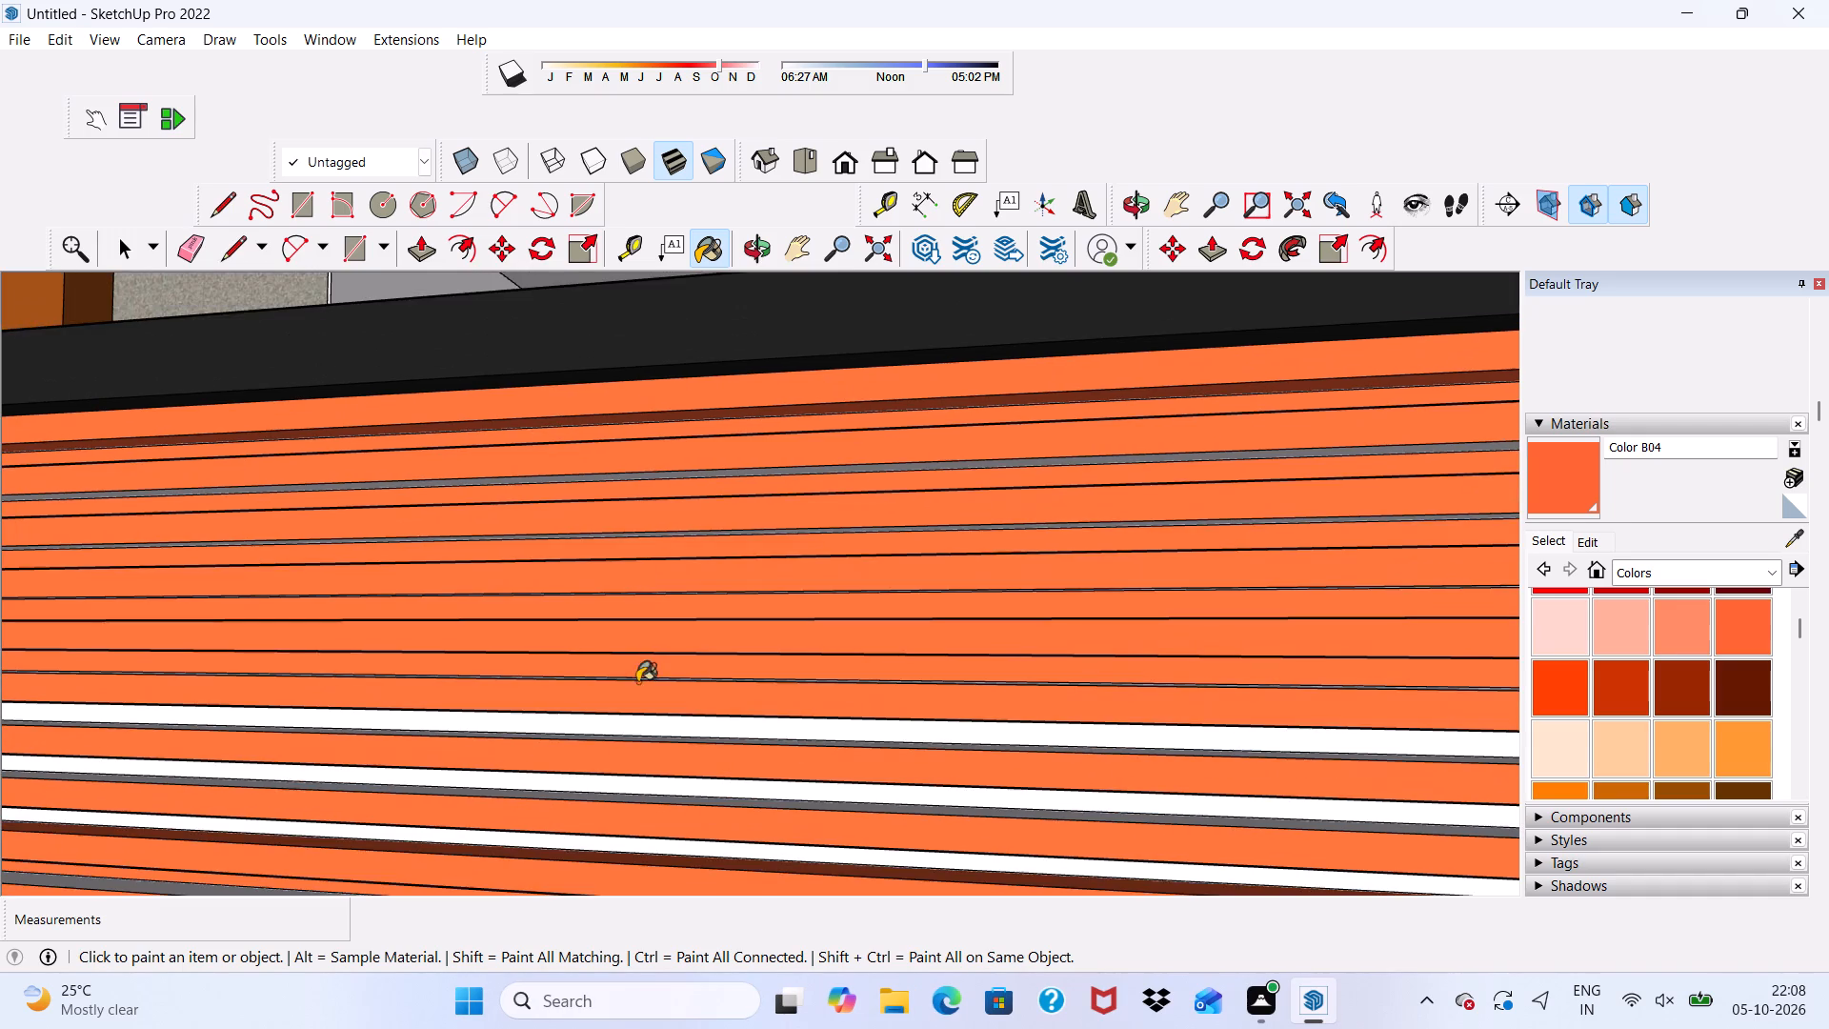
scroll(495, 719, "up", 6)
left_click(495, 719)
left_click(472, 849)
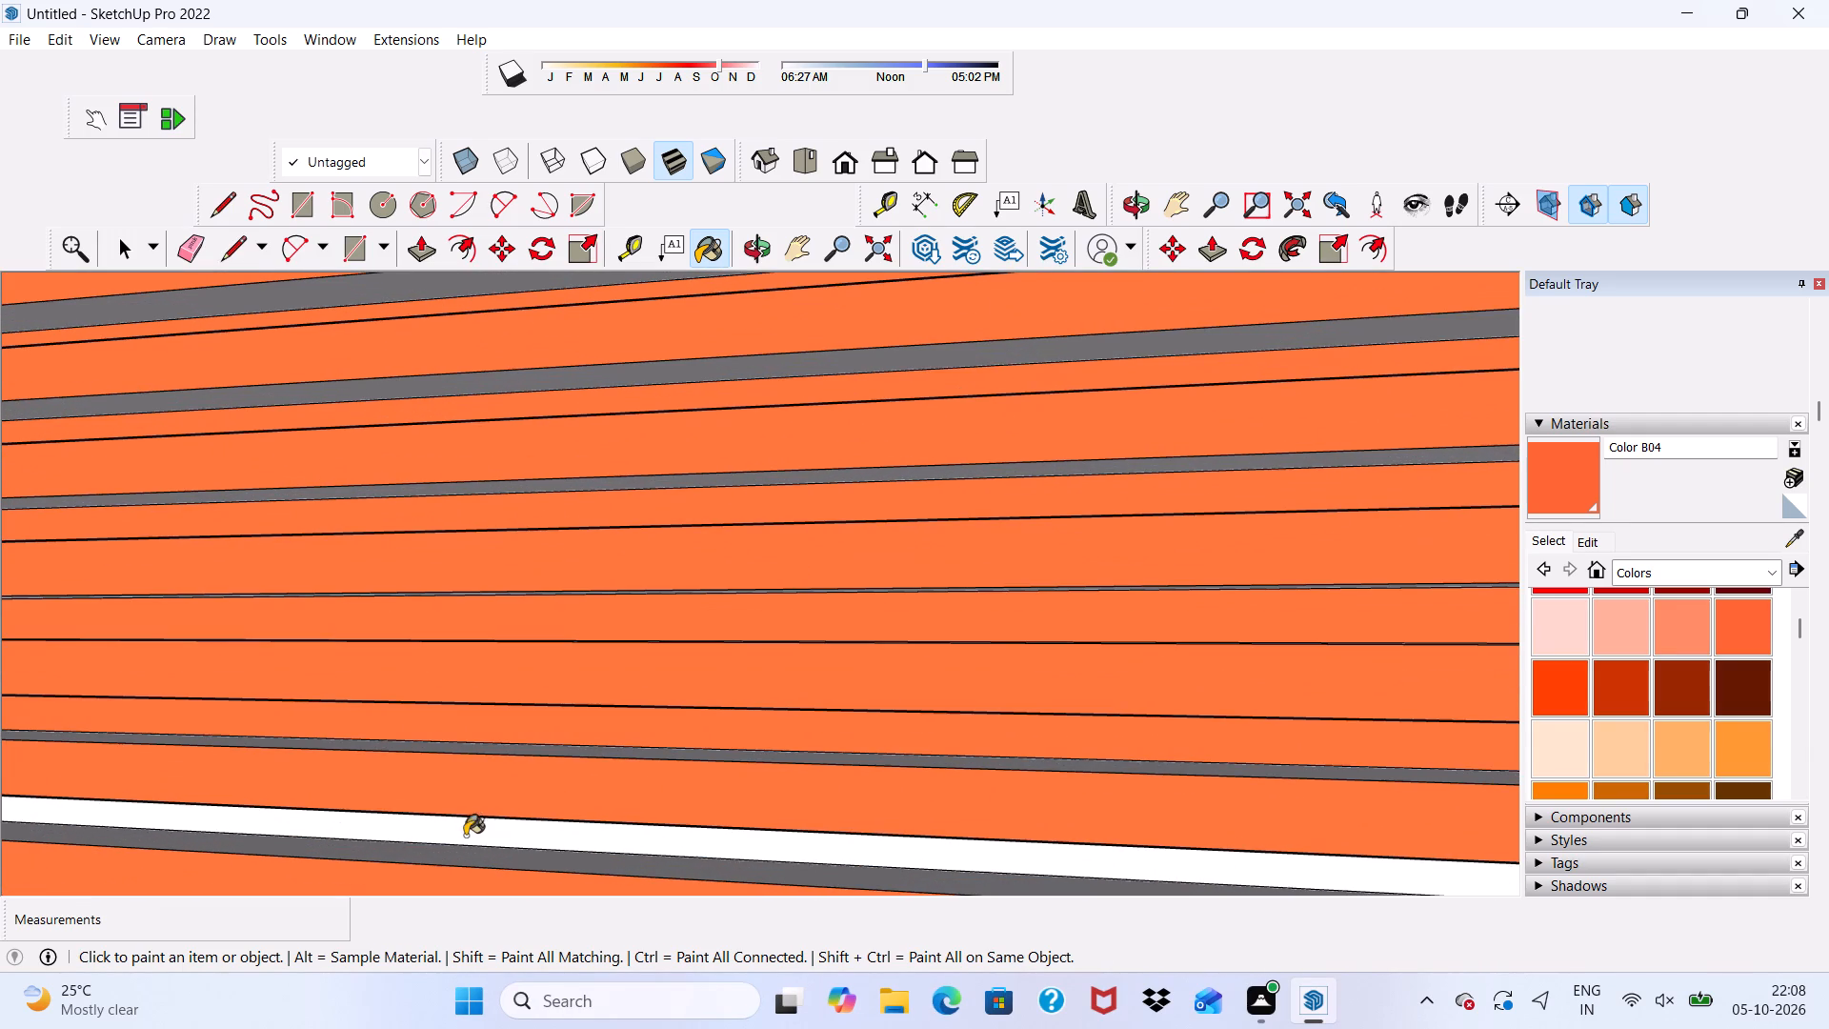
left_click(464, 829)
scroll(464, 829, "down", 20)
scroll(464, 829, "down", 1)
scroll(574, 738, "up", 4)
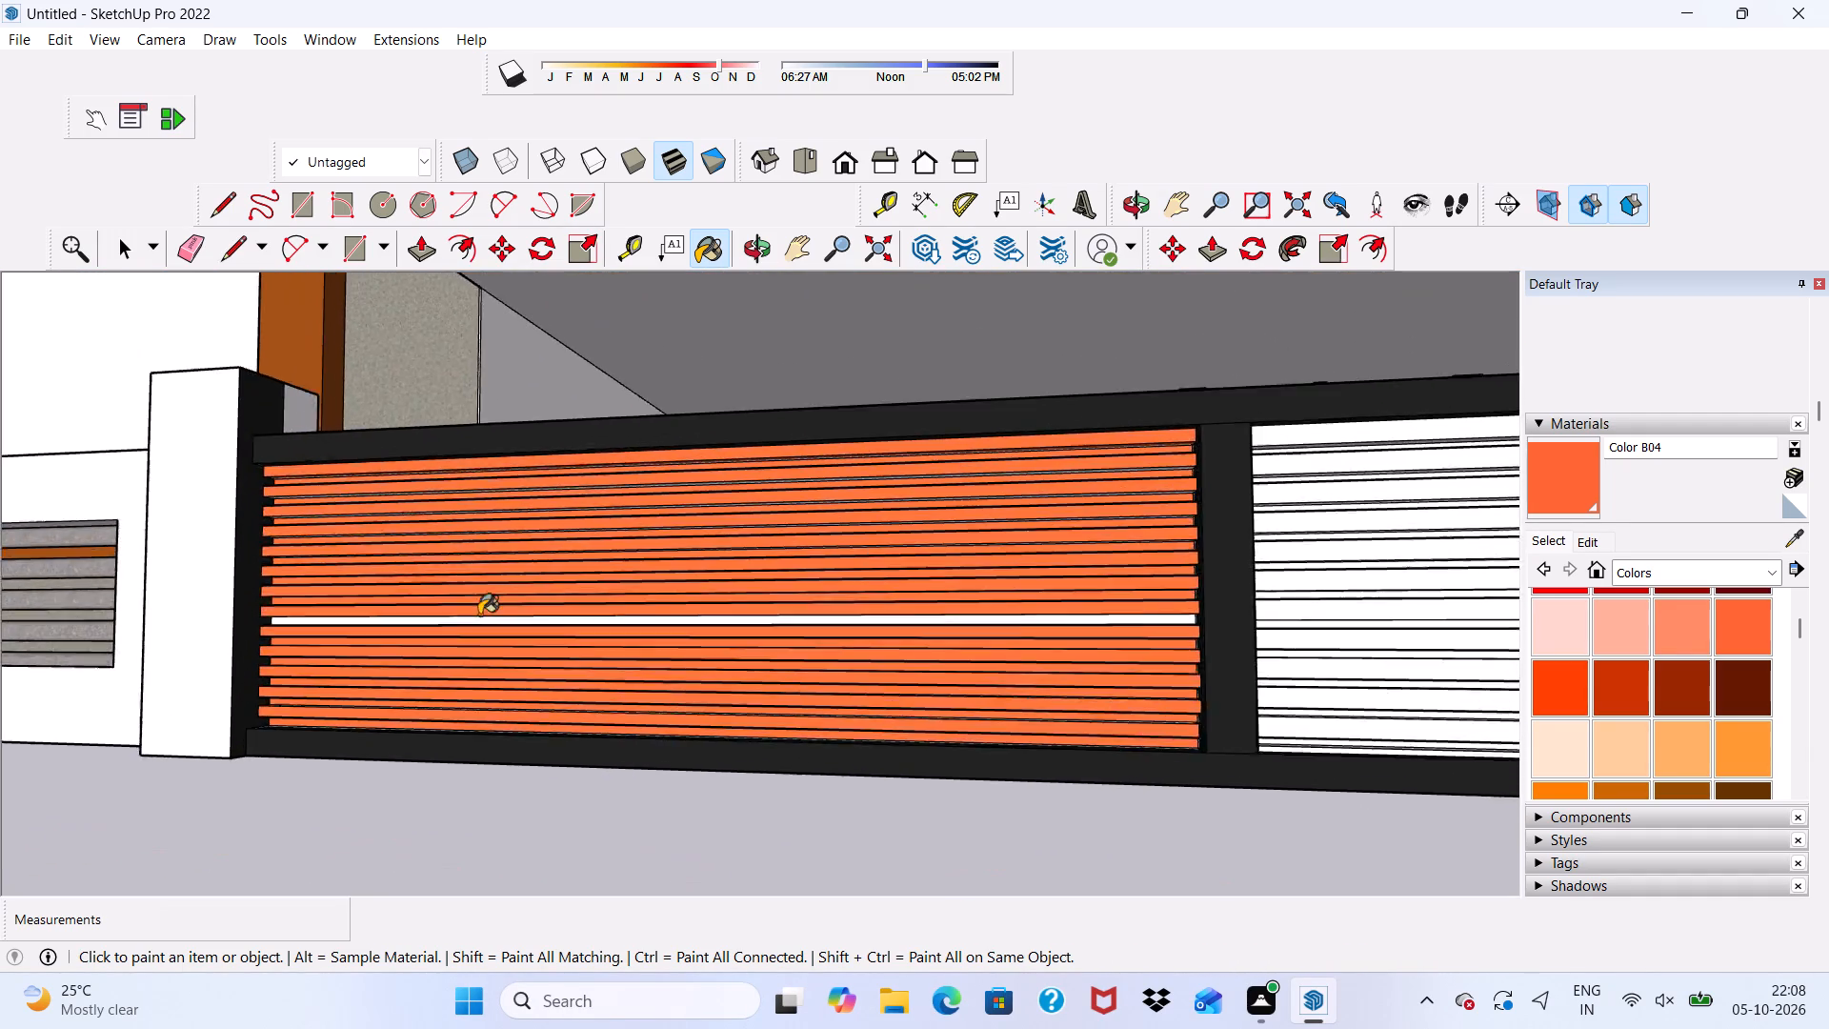
scroll(479, 615, "up", 12)
left_click(442, 624)
Paint the undersides of the lower slats in the gate's left section with Color B04.
scroll(442, 624, "up", 6)
scroll(442, 624, "down", 1)
scroll(442, 624, "up", 2)
scroll(442, 624, "down", 5)
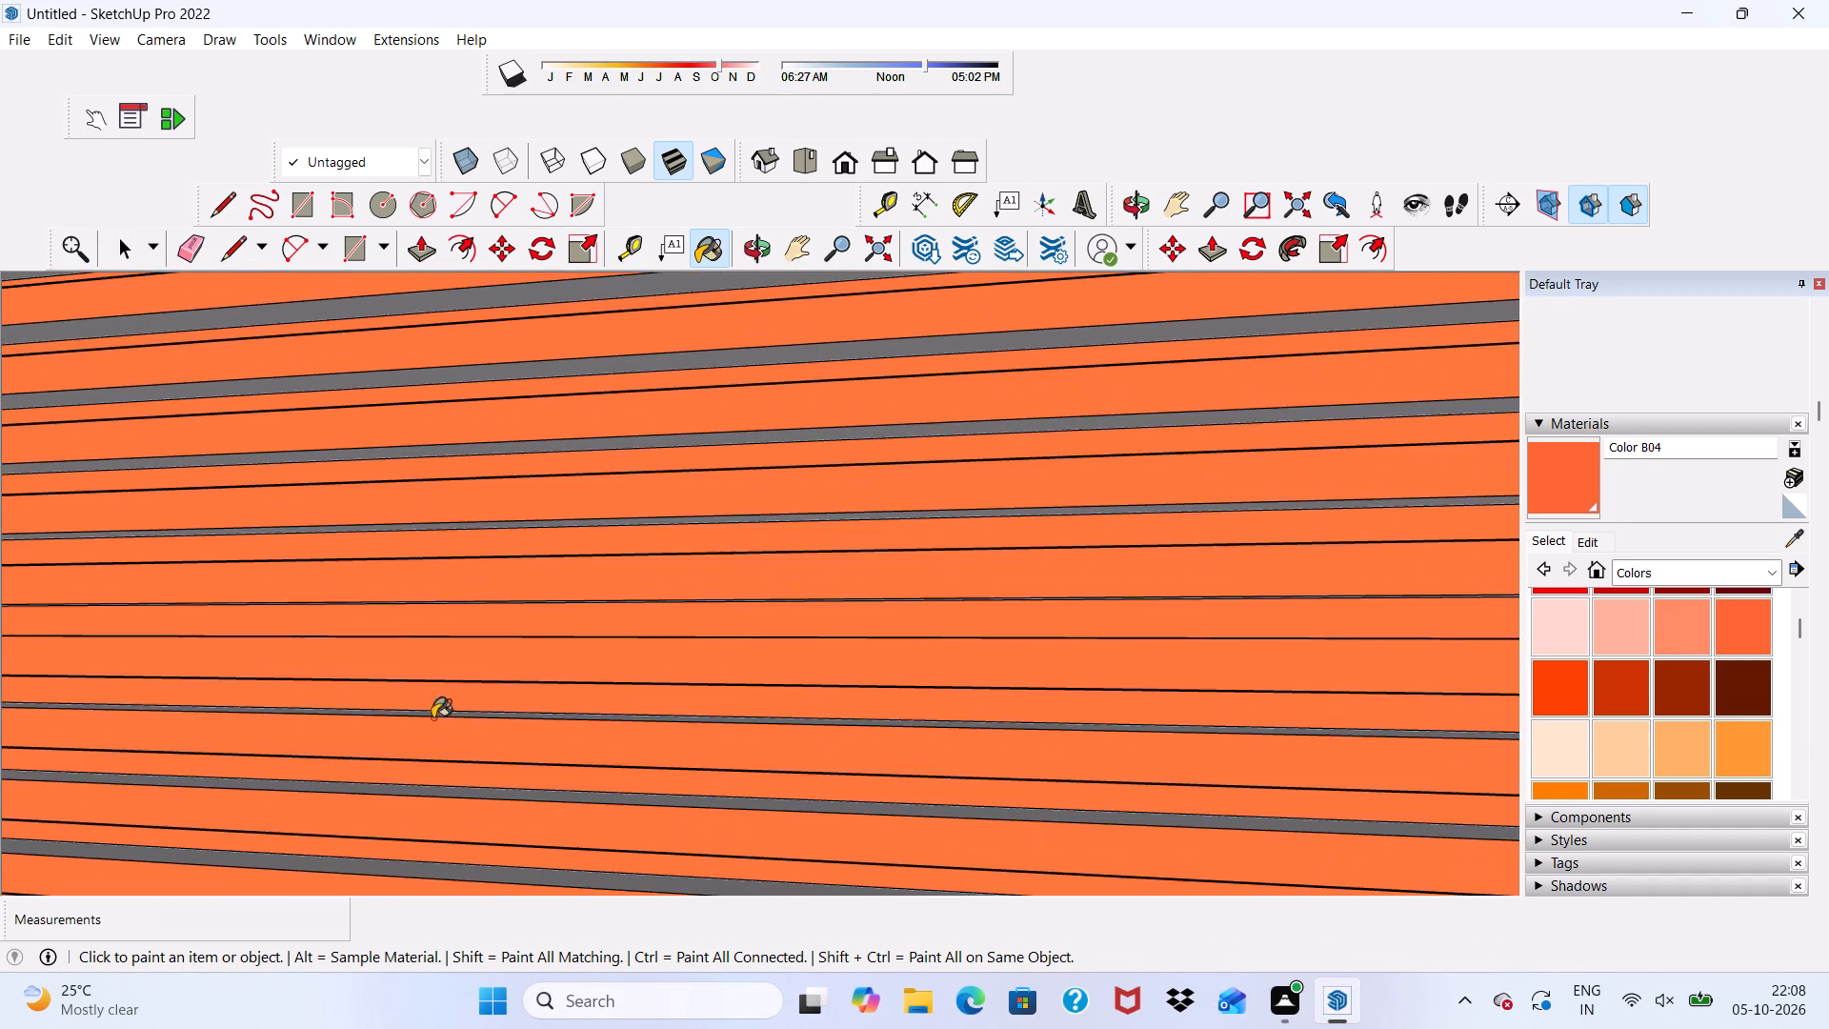
middle_click_drag(432, 715, 475, 431)
middle_click(475, 431)
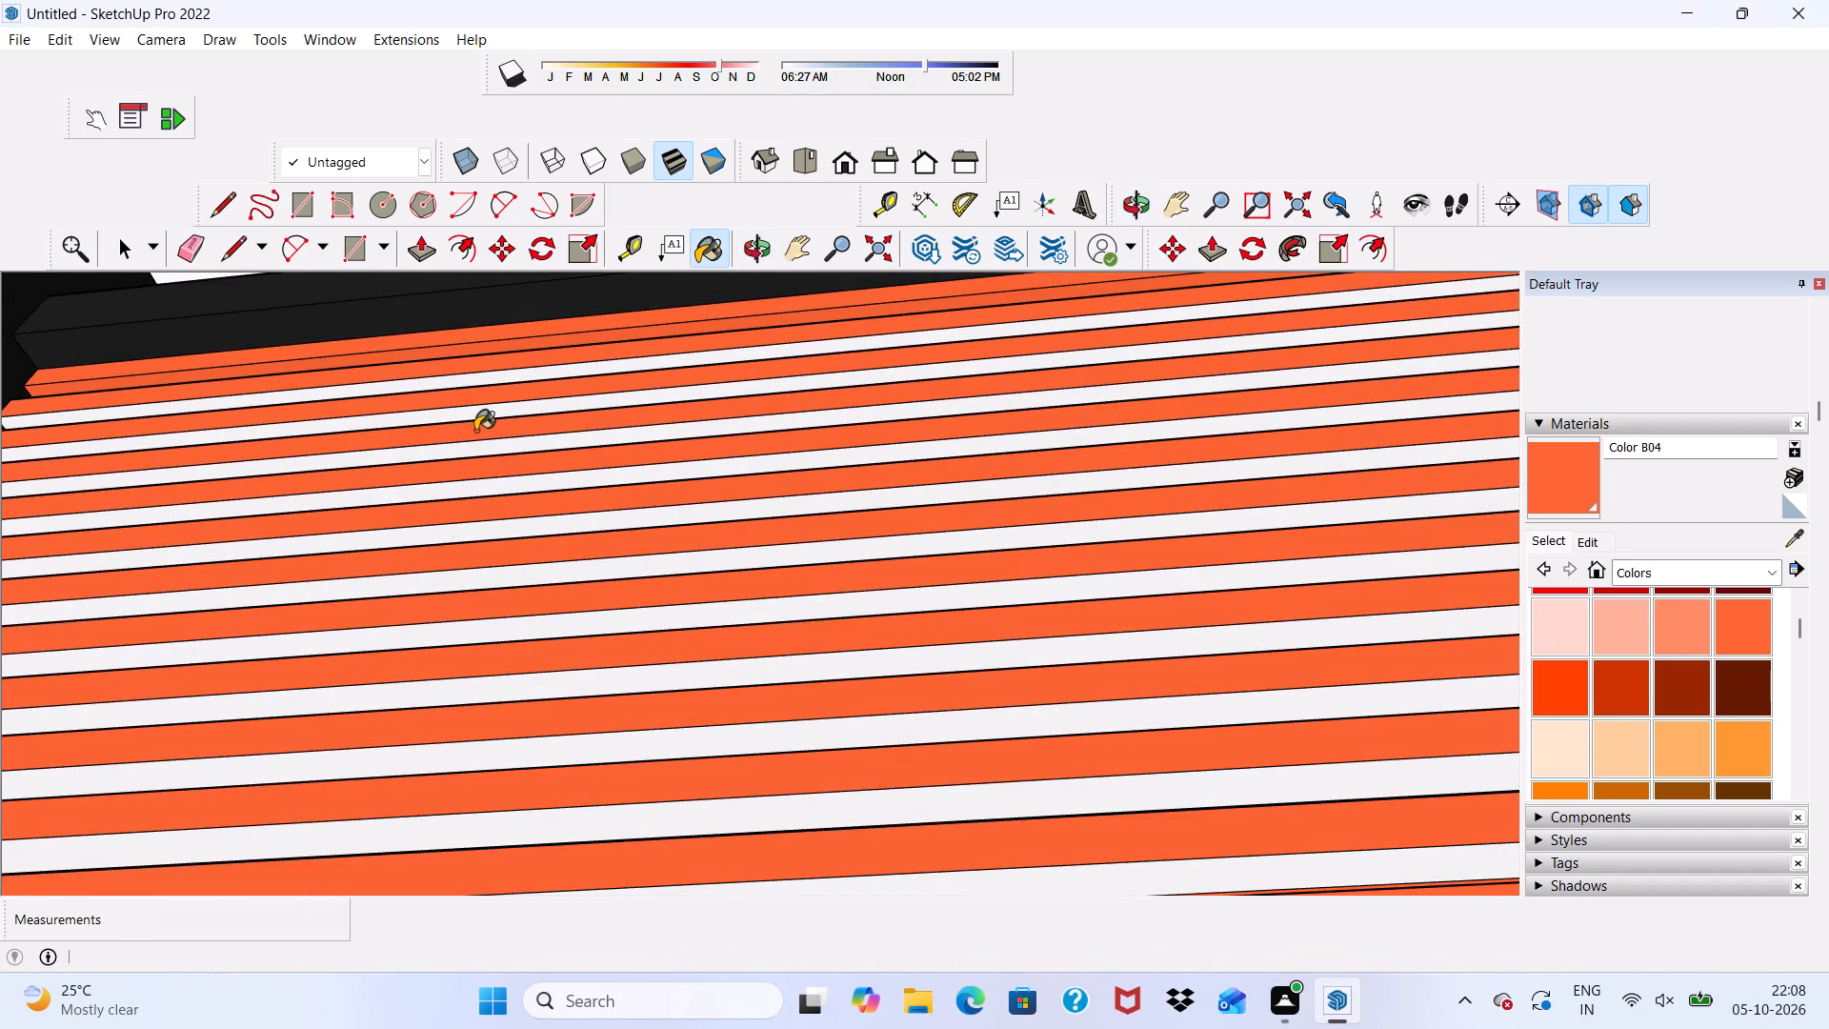
scroll(475, 431, "down", 1)
scroll(438, 811, "down", 1)
left_click(440, 852)
left_click(446, 777)
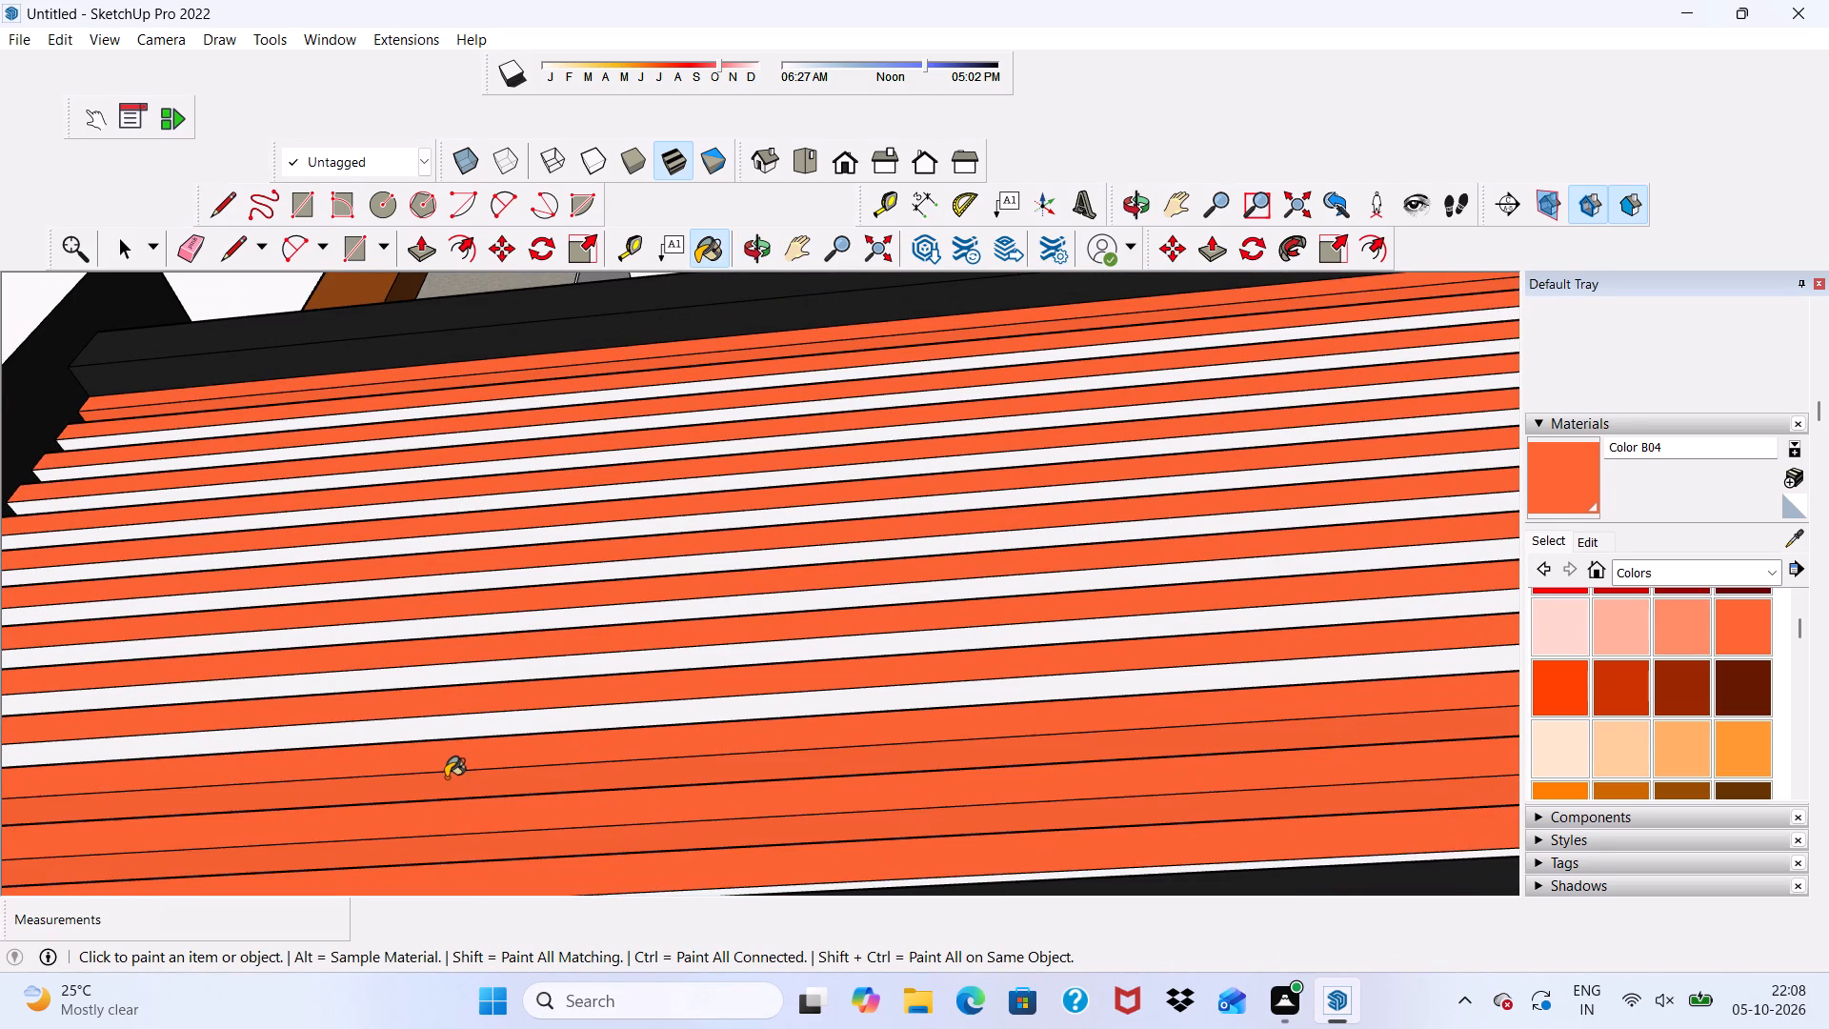
left_click(462, 715)
left_click(472, 669)
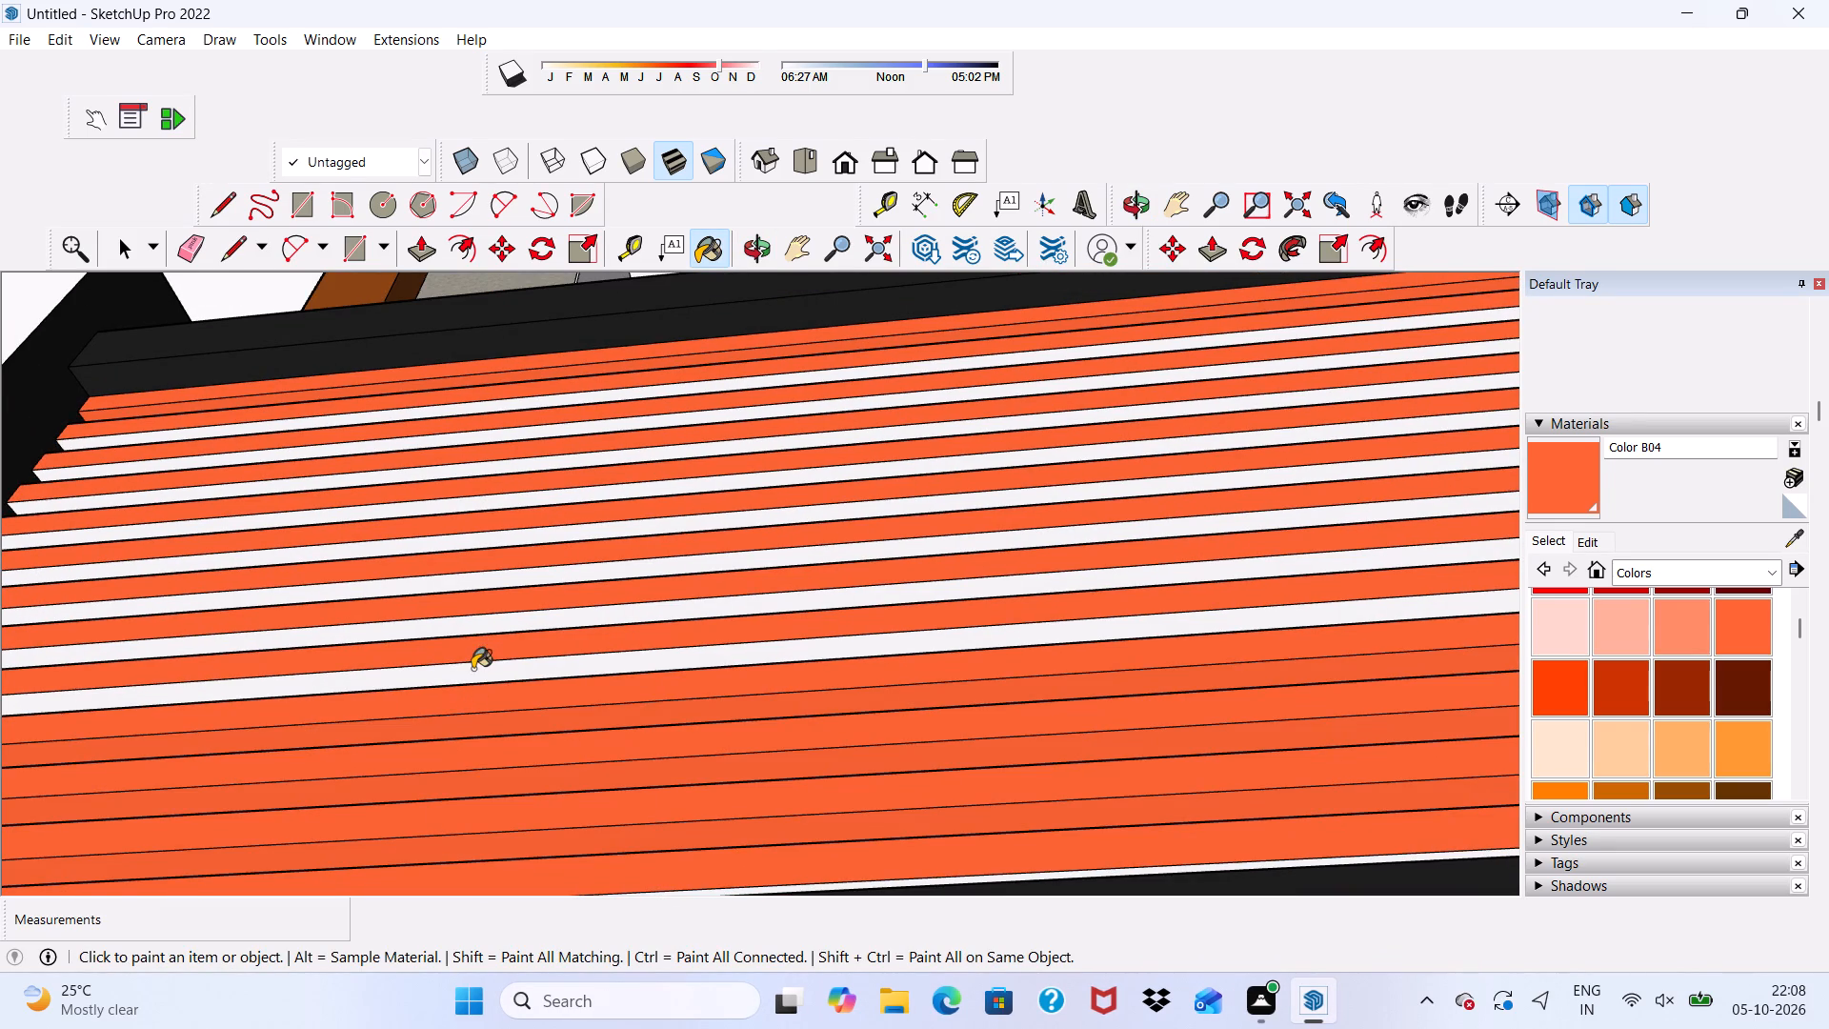
left_click(472, 615)
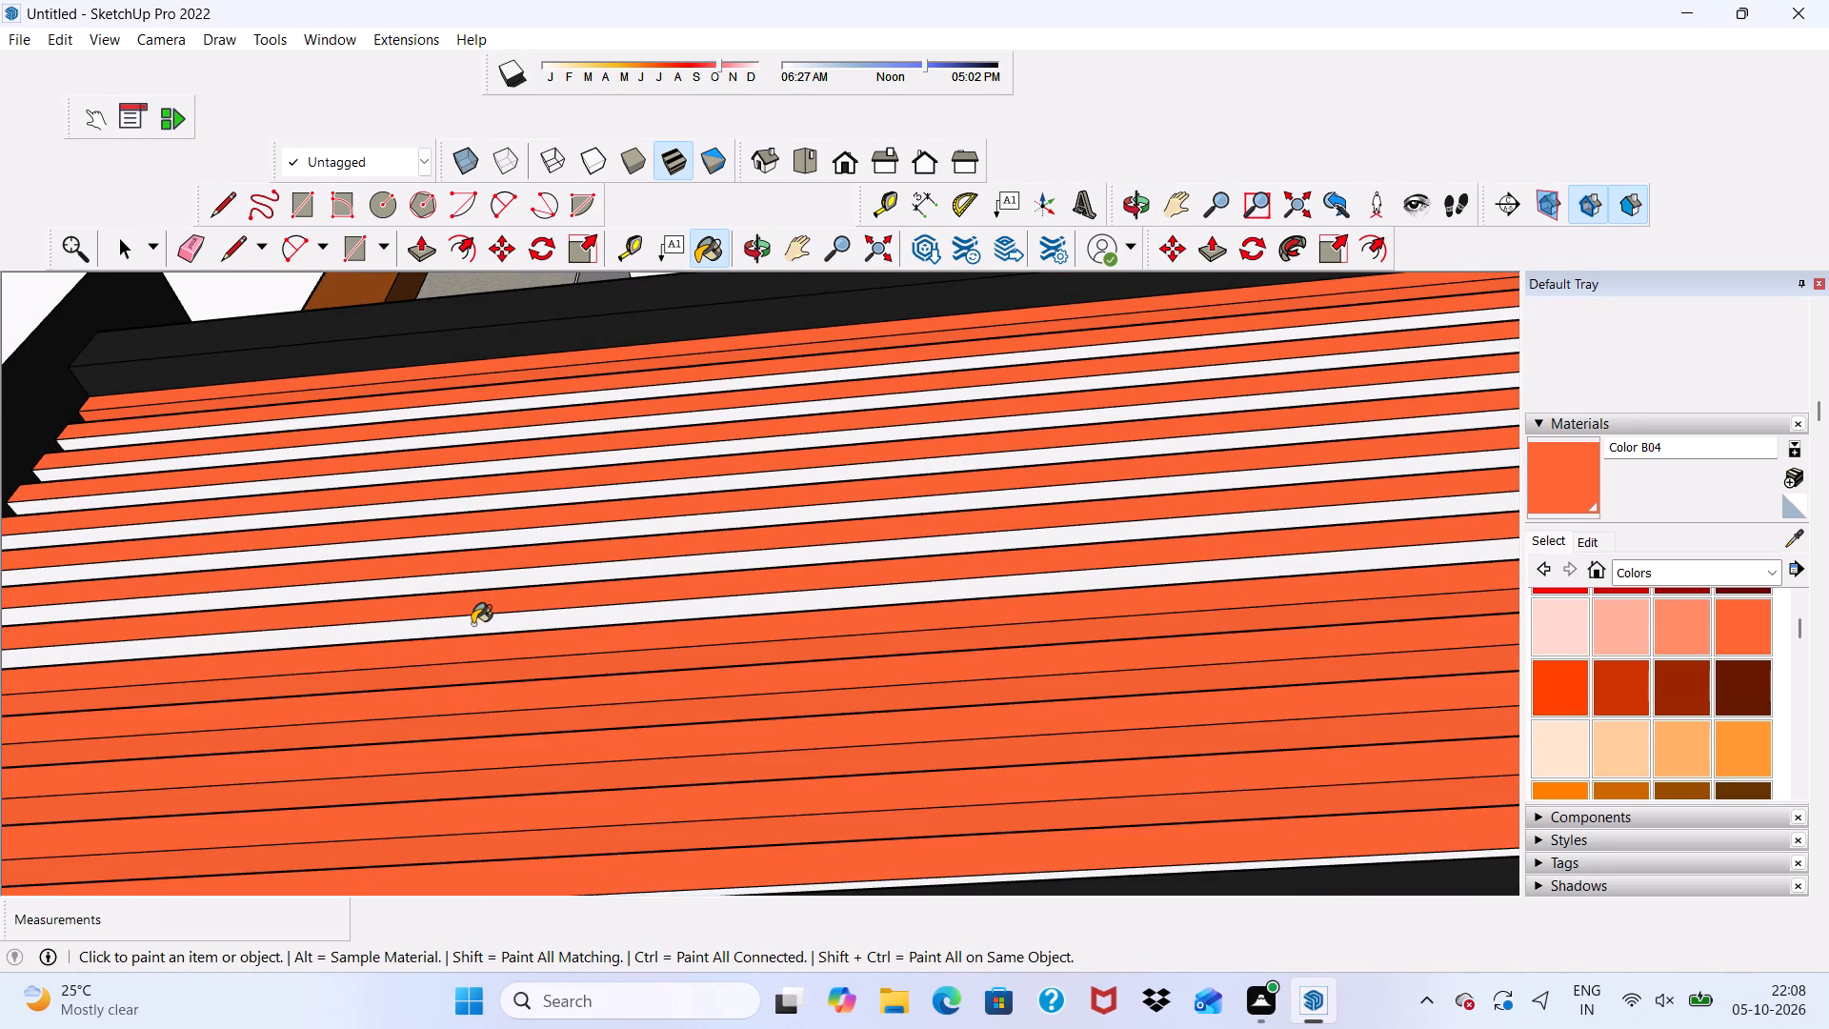
left_click(472, 623)
Paint the undersides of the remaining upper slats in the gate's left section with Color B04.
scroll(470, 586, "up", 1)
left_click(470, 570)
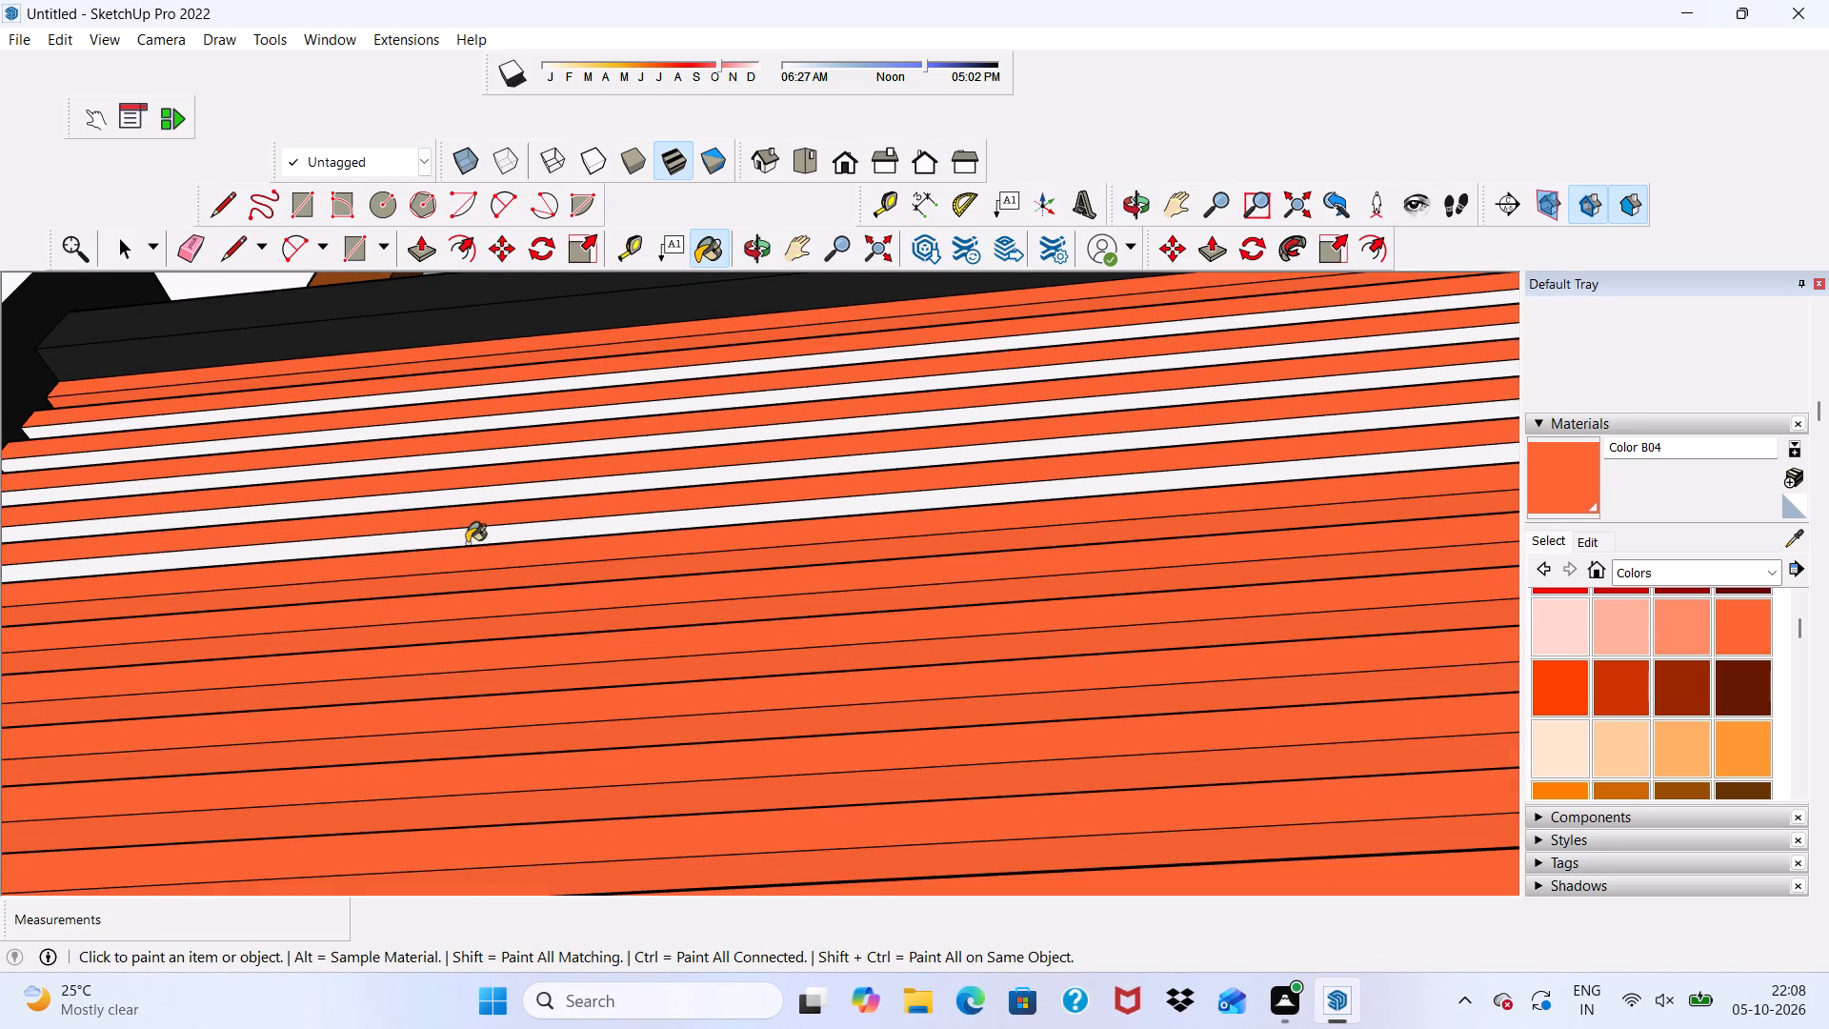
left_click(471, 534)
scroll(472, 491, "up", 3)
left_click(472, 491)
left_click(479, 446)
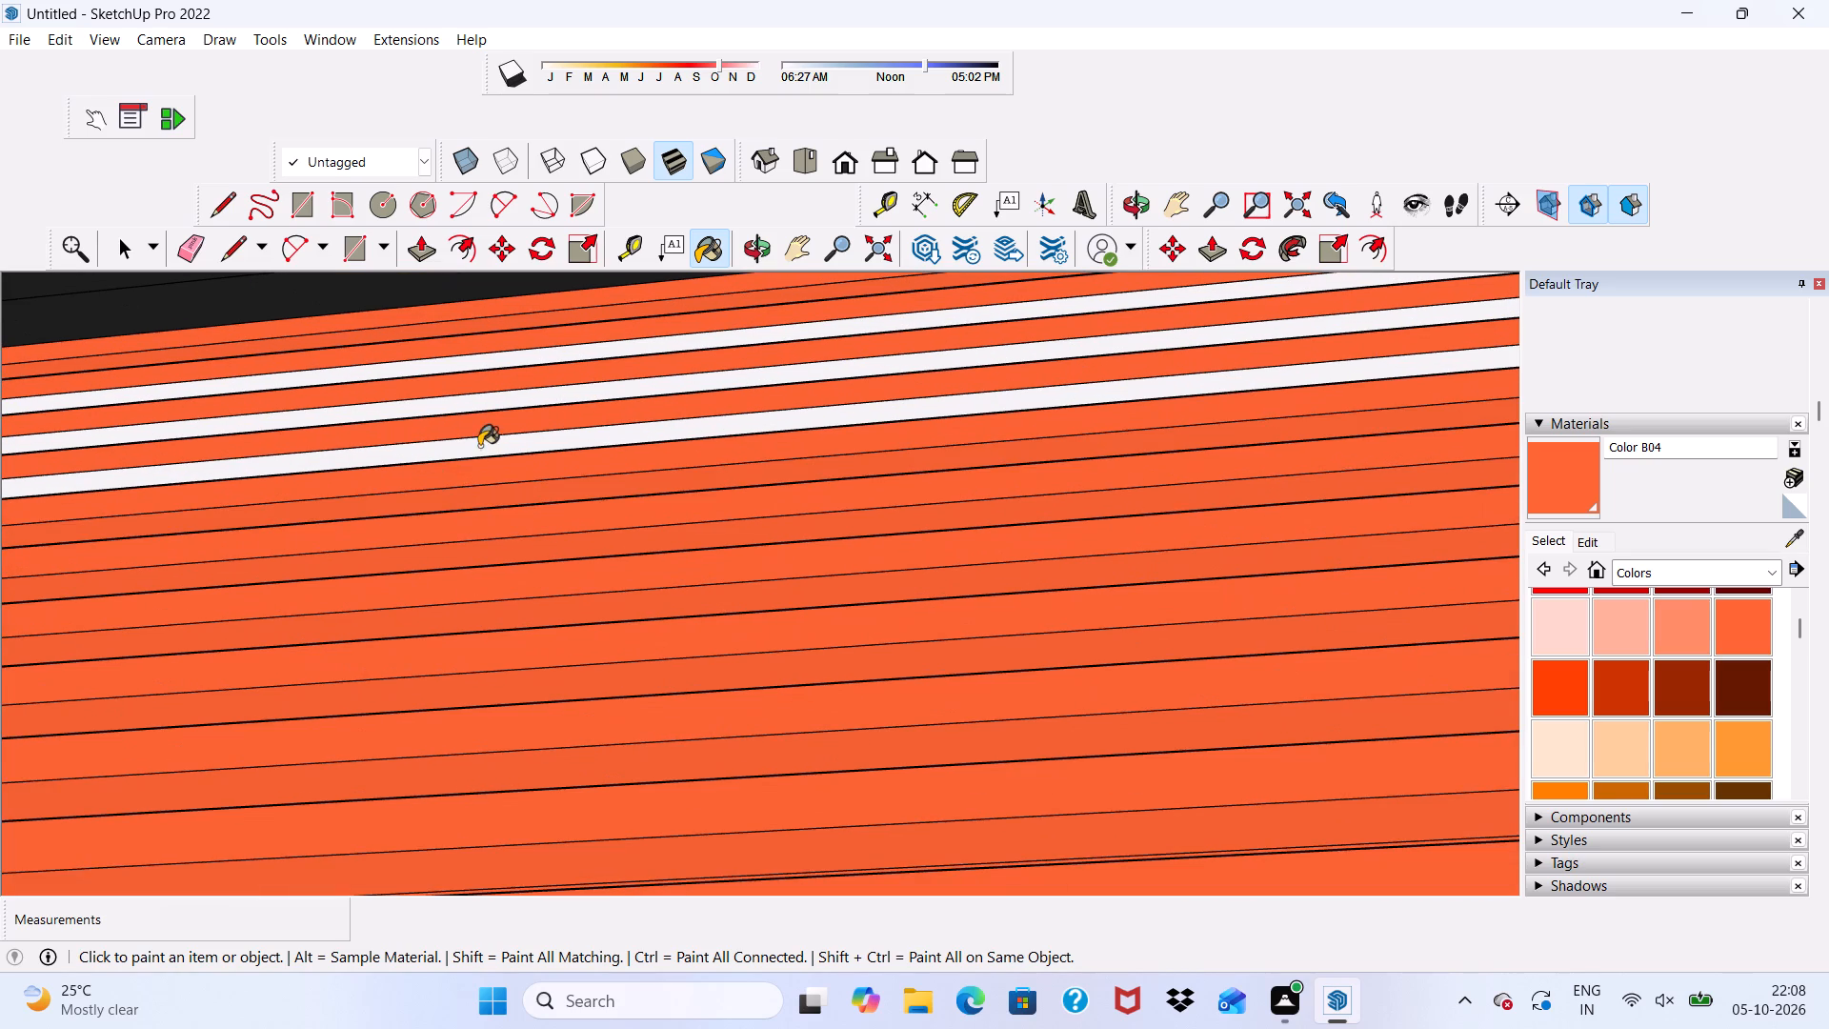
left_click(478, 405)
left_click(472, 355)
left_click(470, 361)
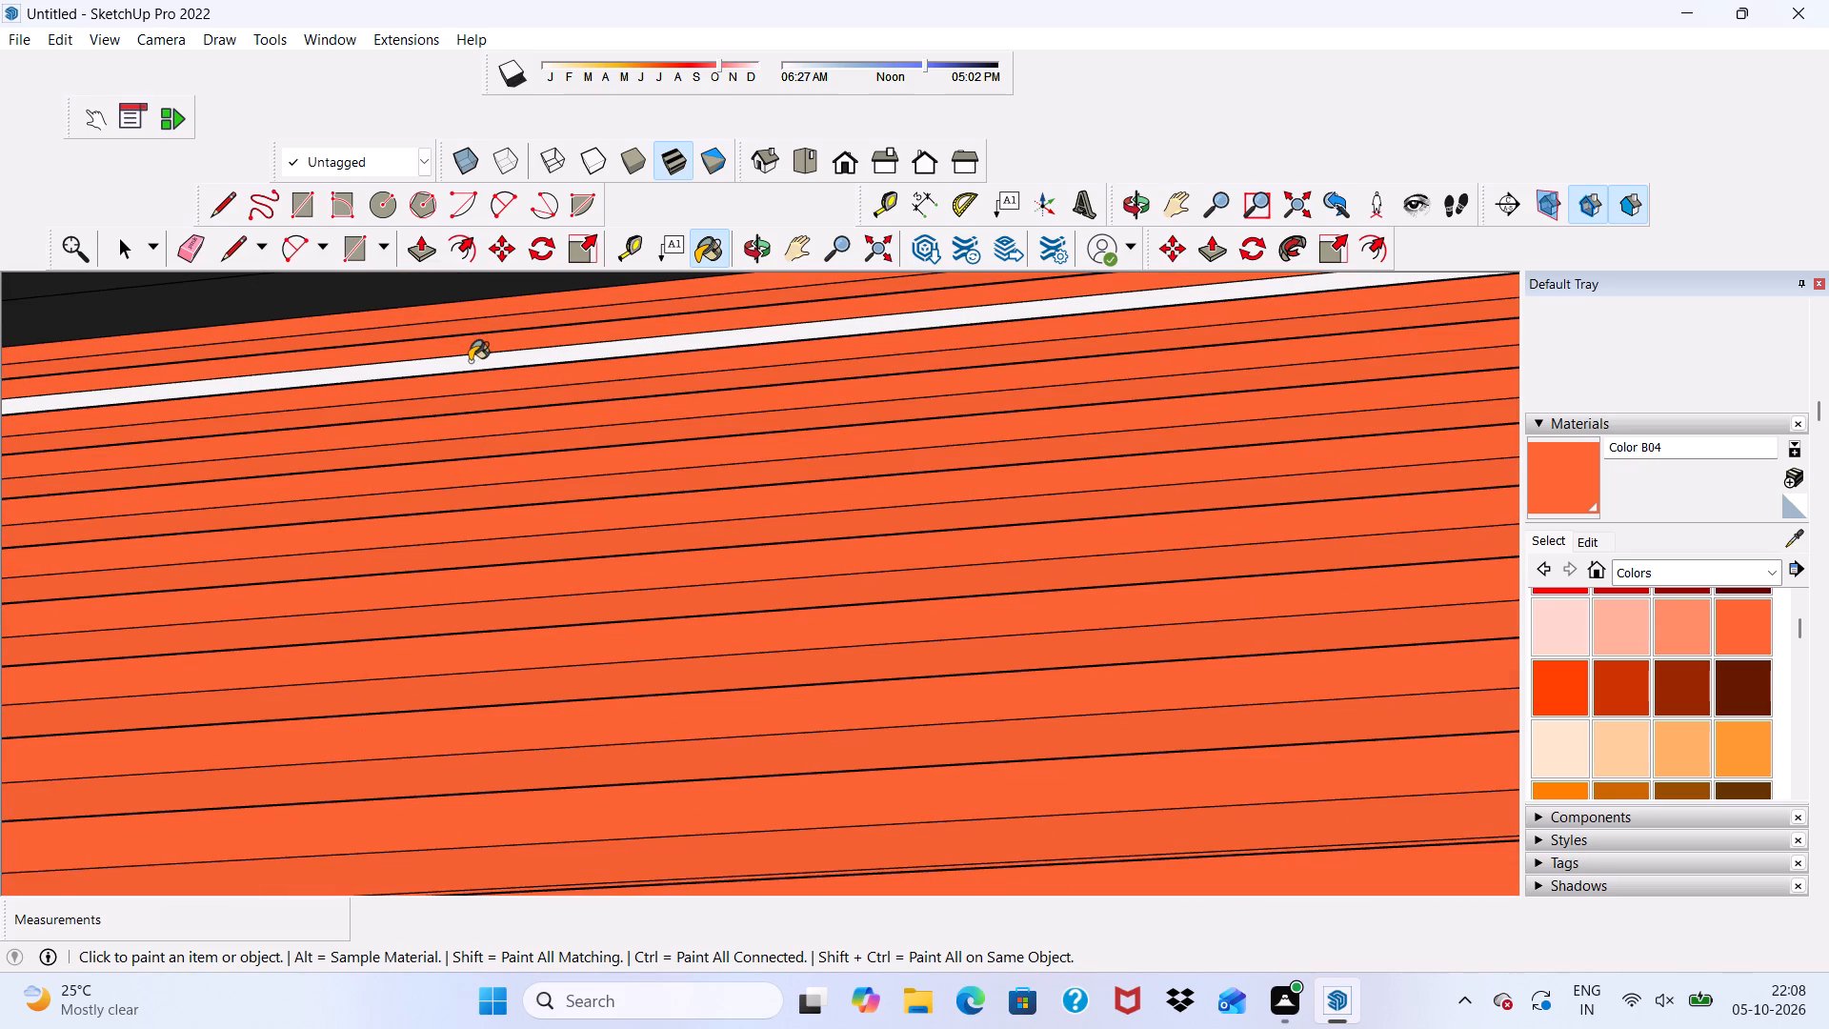
Paint the unpainted underside of the lowest slat in the gate's left section with Color B04.
scroll(441, 379, "down", 1)
scroll(434, 387, "up", 3)
scroll(427, 398, "down", 10)
middle_click_drag(427, 639, 359, 766)
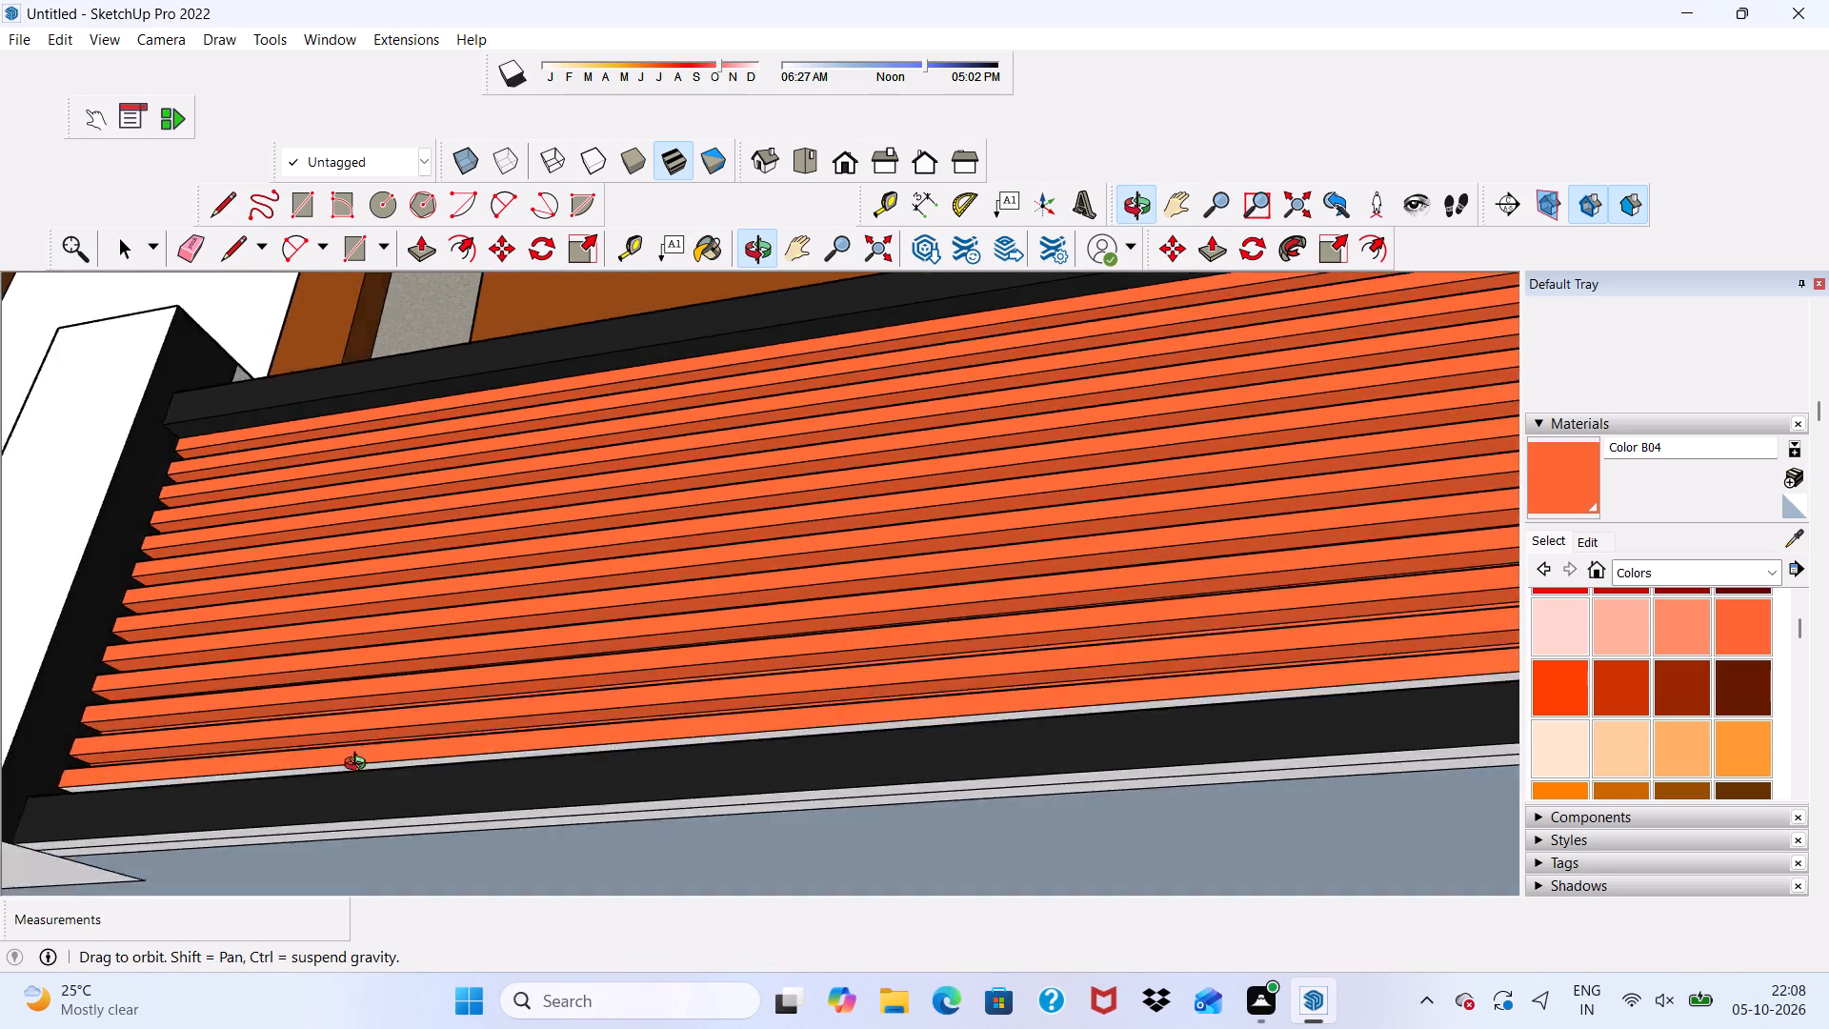
middle_click_drag(359, 766, 297, 805)
scroll(297, 805, "up", 15)
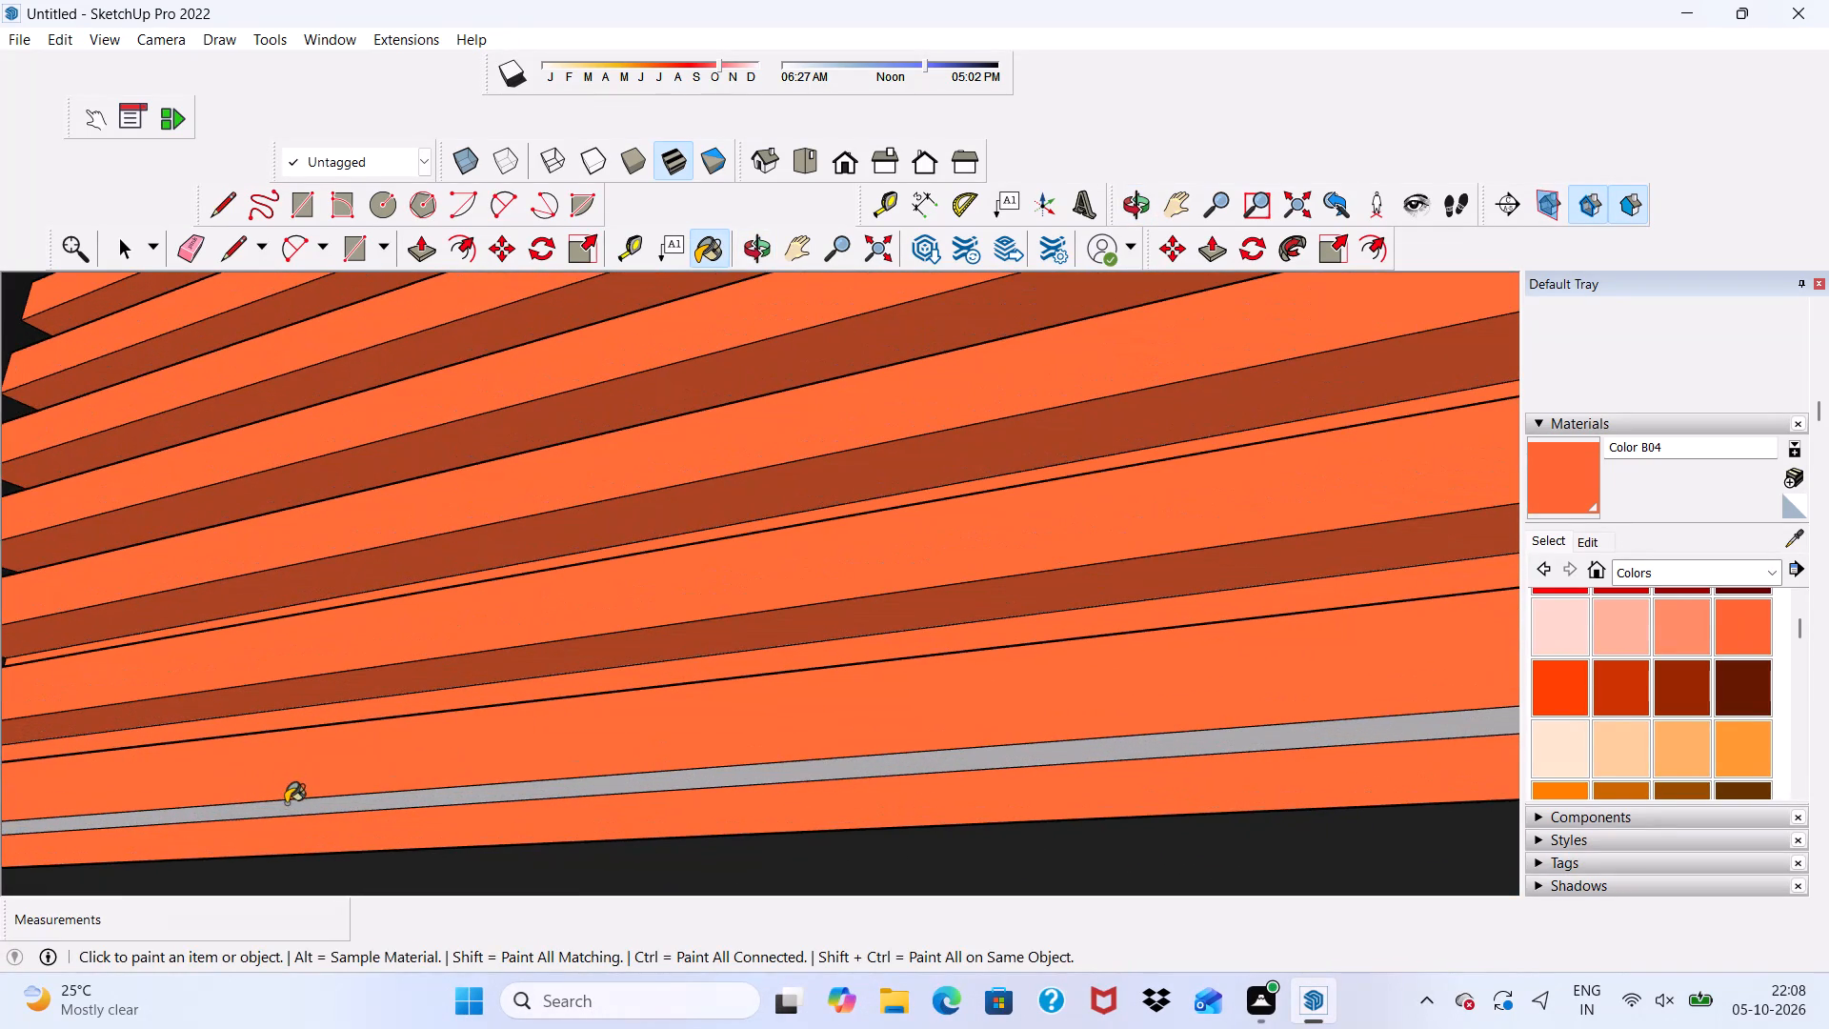
left_click(286, 803)
Paint two lower slats of the adjoining gate section with Color B04.
scroll(0, 698, "down", 20)
scroll(0, 698, "down", 1)
scroll(260, 573, "up", 1)
scroll(258, 582, "down", 2)
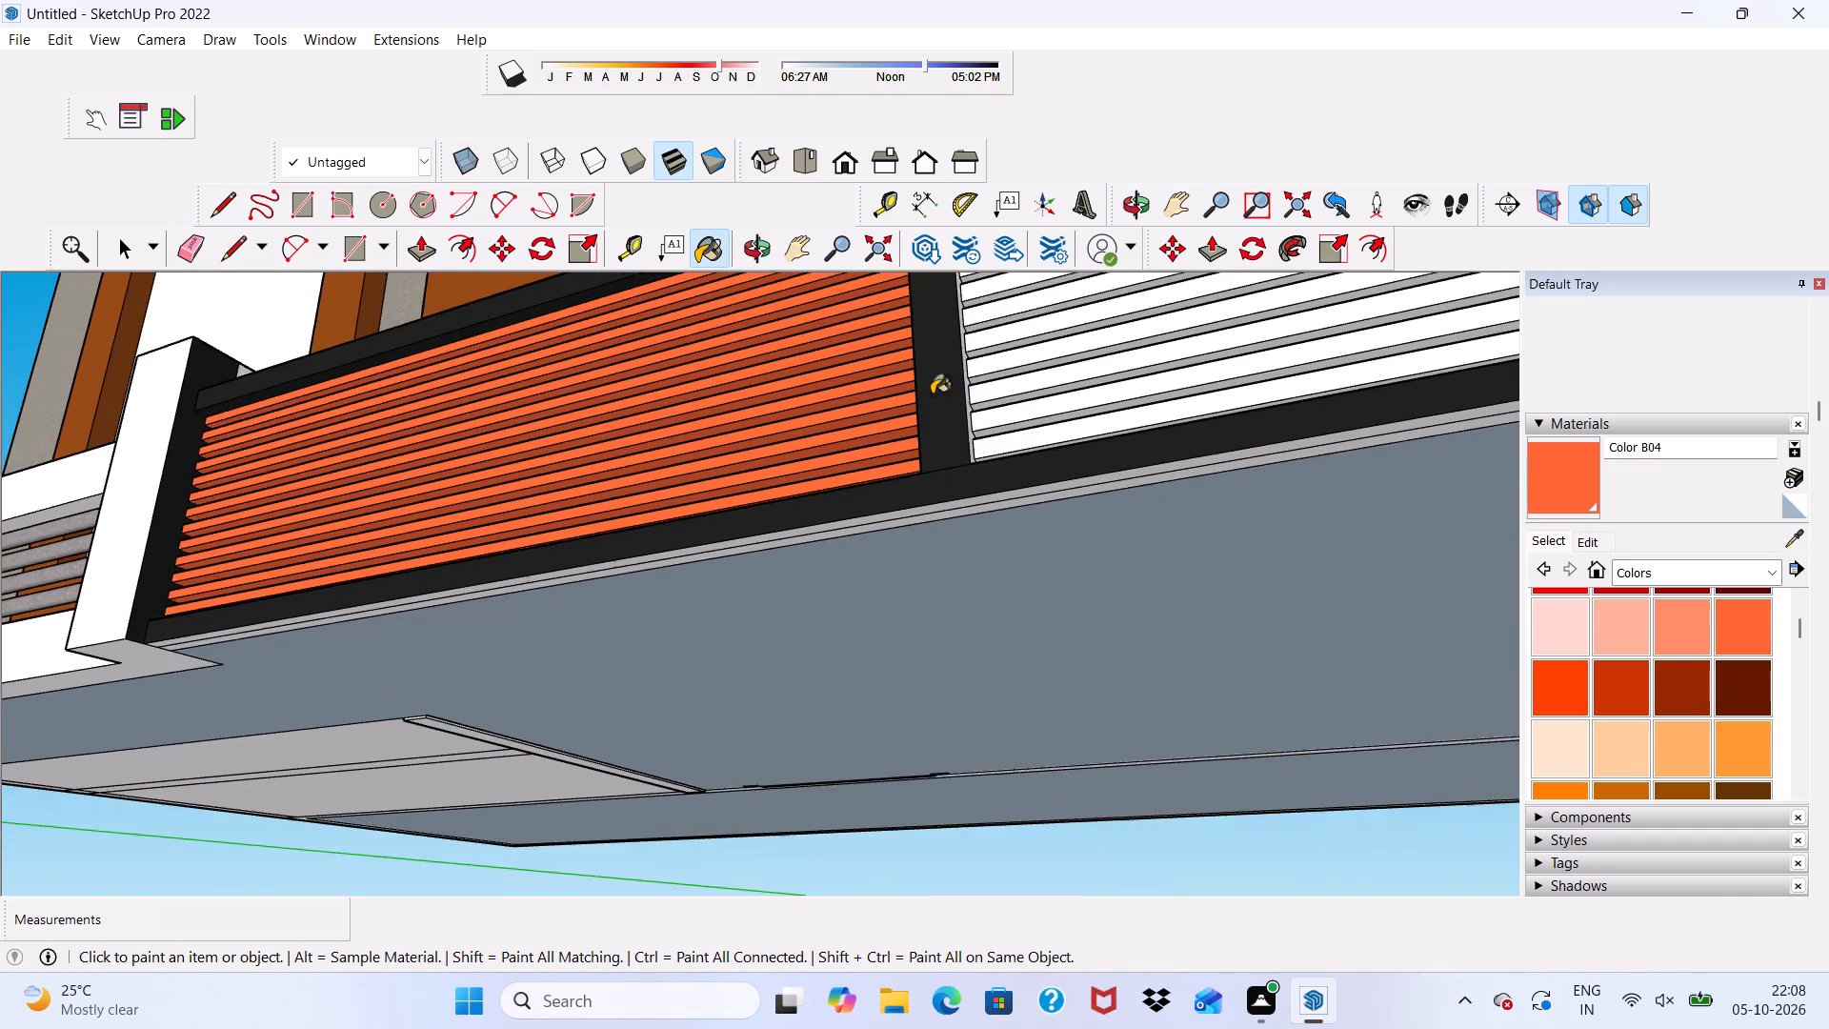
scroll(1077, 354, "up", 15)
left_click(791, 624)
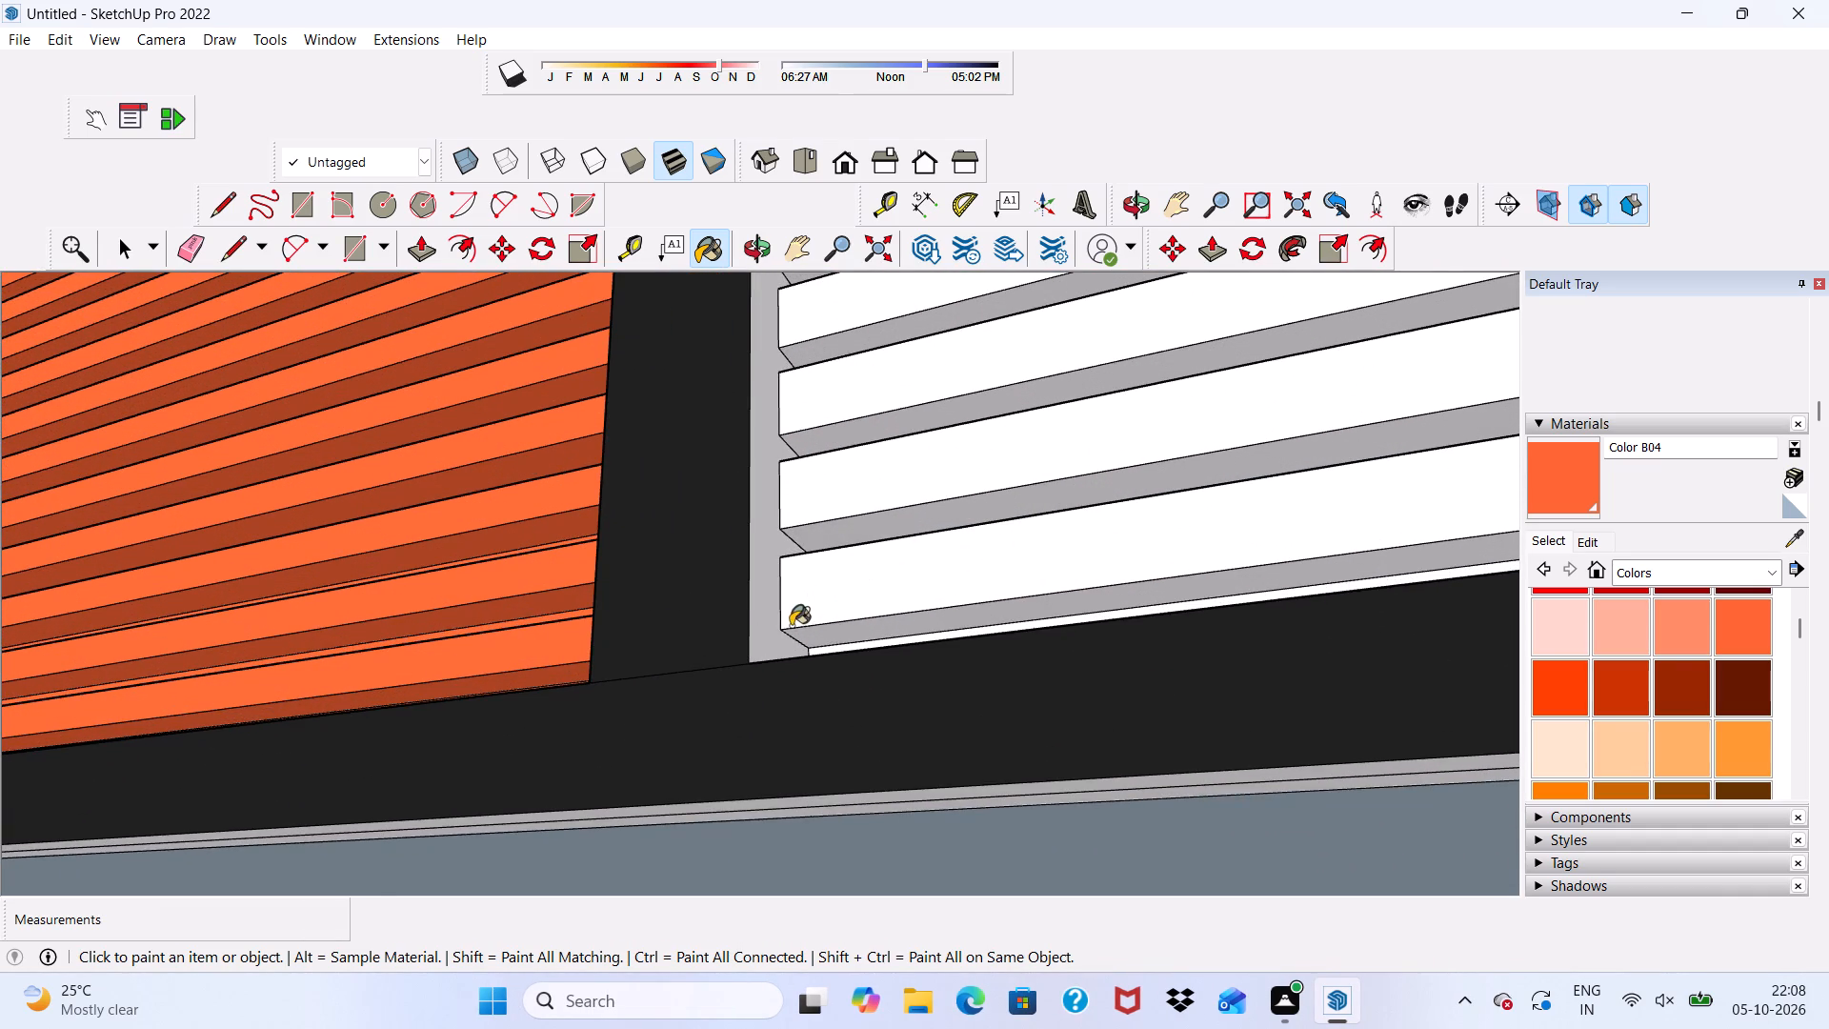
left_click(826, 481)
Paint the top four slats of the adjoining gate section with Color B04.
scroll(824, 483, "down", 8)
scroll(415, 491, "up", 1)
scroll(409, 517, "down", 9)
scroll(561, 538, "up", 1)
scroll(567, 551, "down", 3)
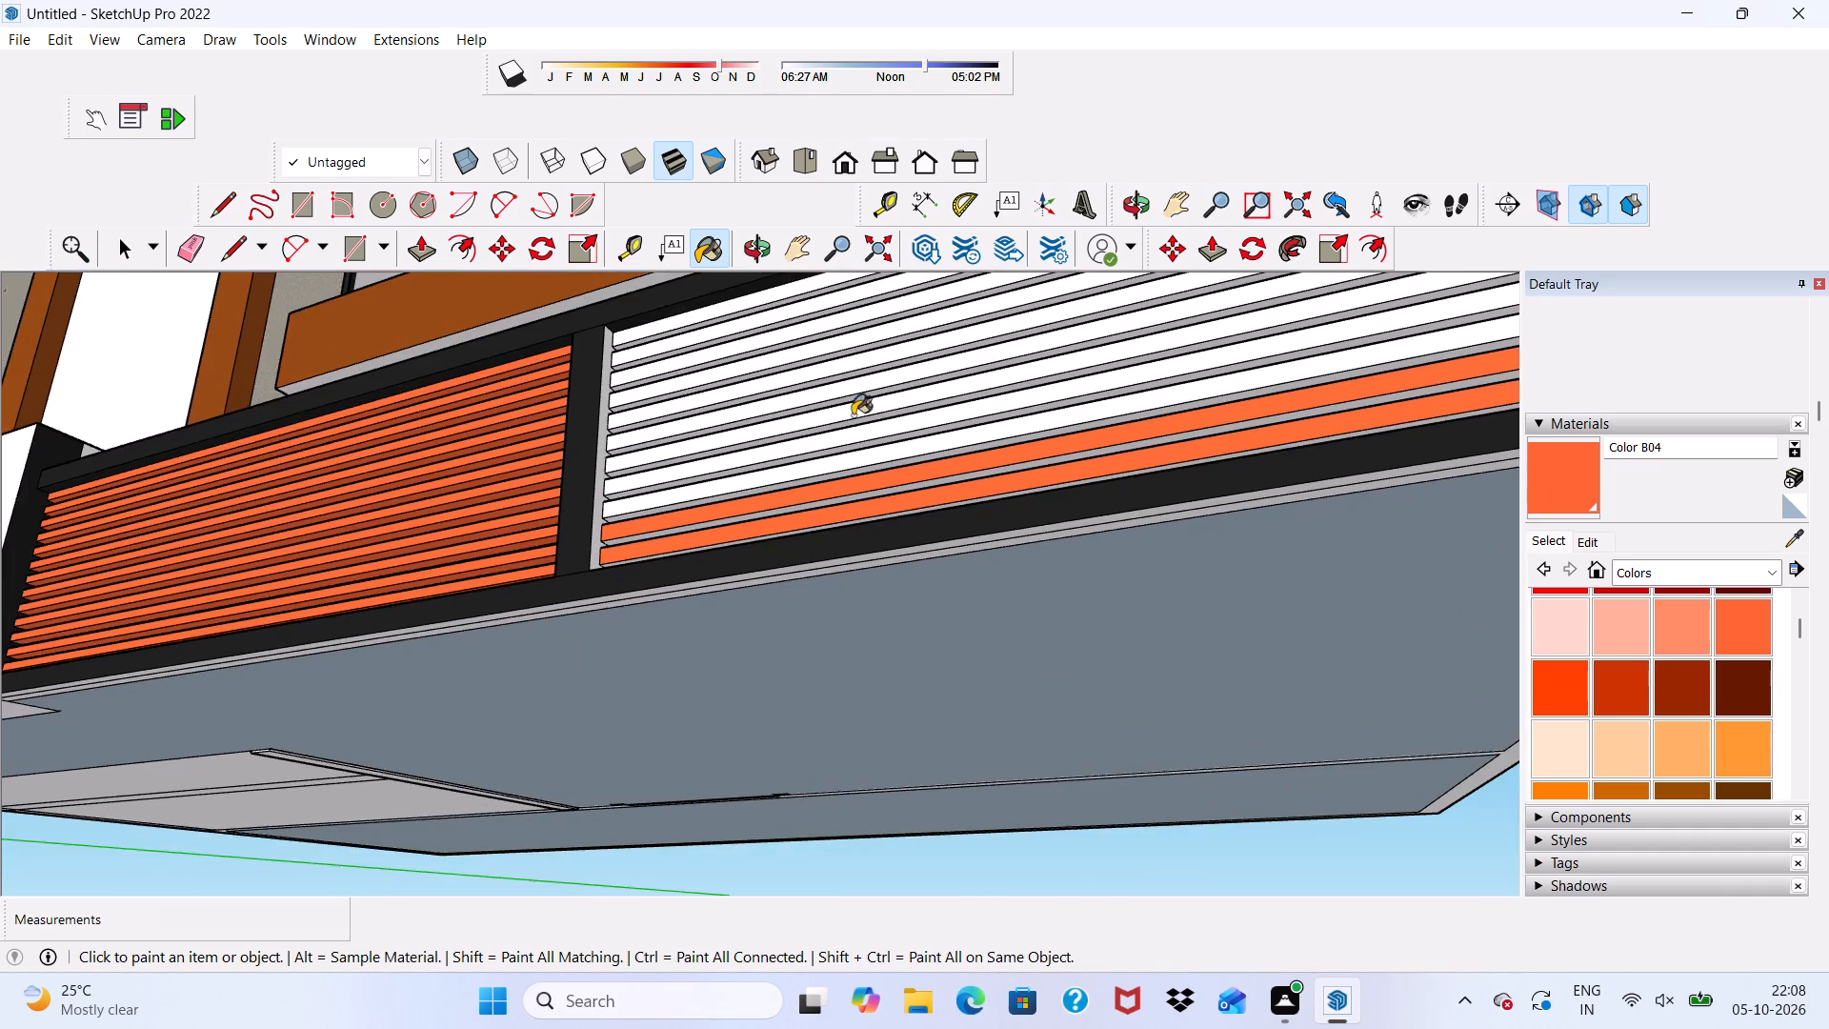
middle_click_drag(853, 414, 882, 588)
scroll(736, 524, "up", 12)
left_click(656, 505)
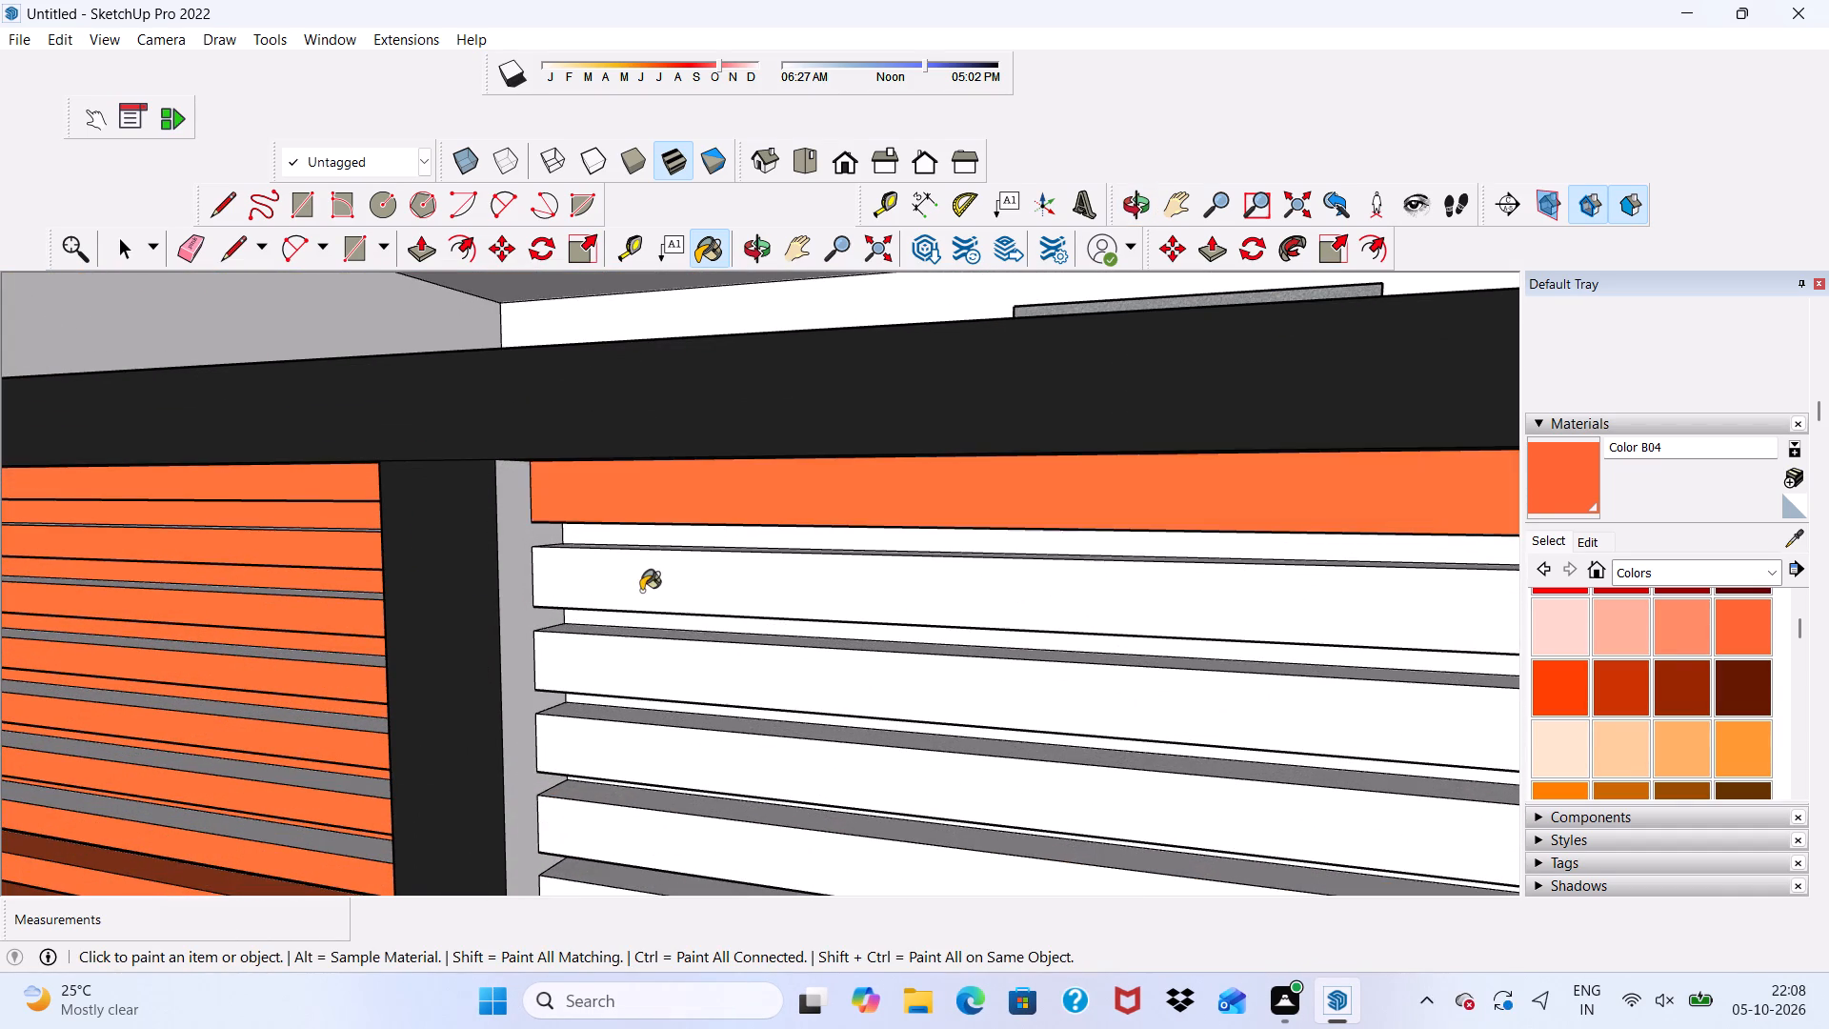
left_click(641, 591)
left_click(647, 653)
left_click(637, 736)
Paint the remaining middle slats of the adjoining gate section with Color B04, working downward from the fifth slat.
scroll(600, 643, "down", 4)
scroll(607, 628, "up", 3)
scroll(624, 605, "down", 4)
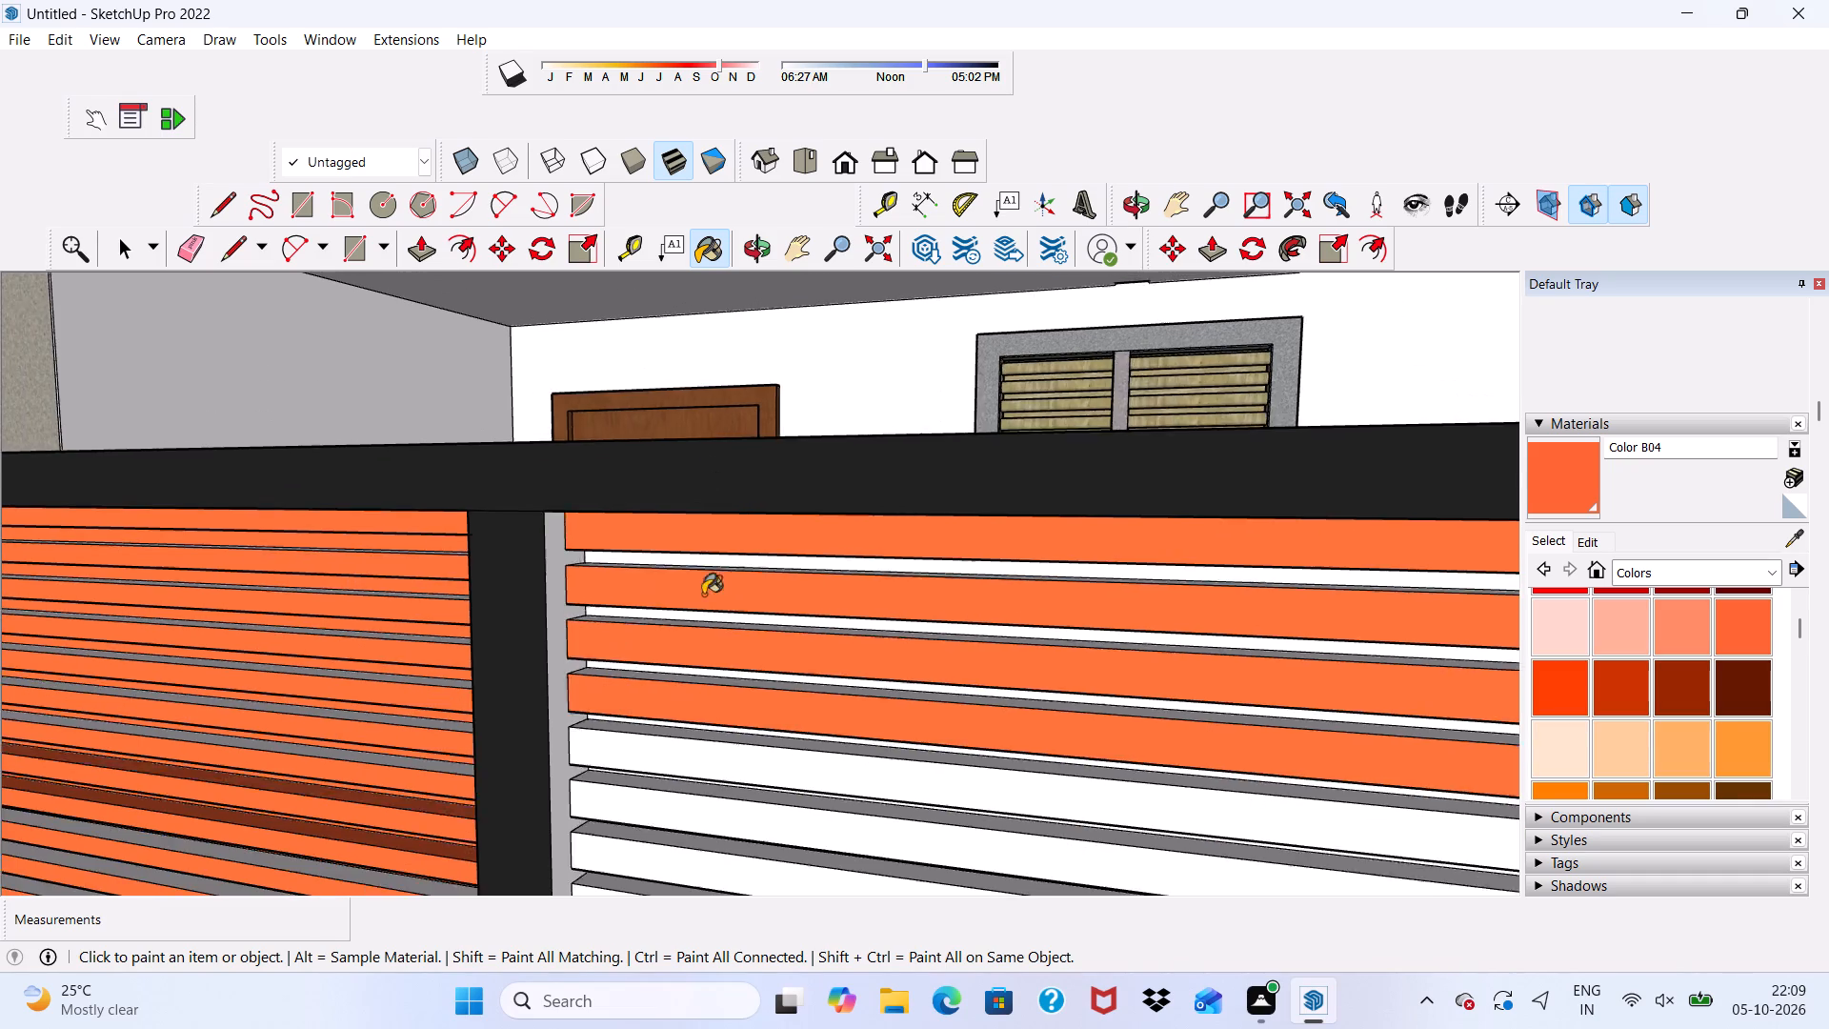
scroll(703, 595, "down", 2)
scroll(696, 738, "up", 6)
left_click(664, 680)
left_click(645, 745)
left_click(620, 801)
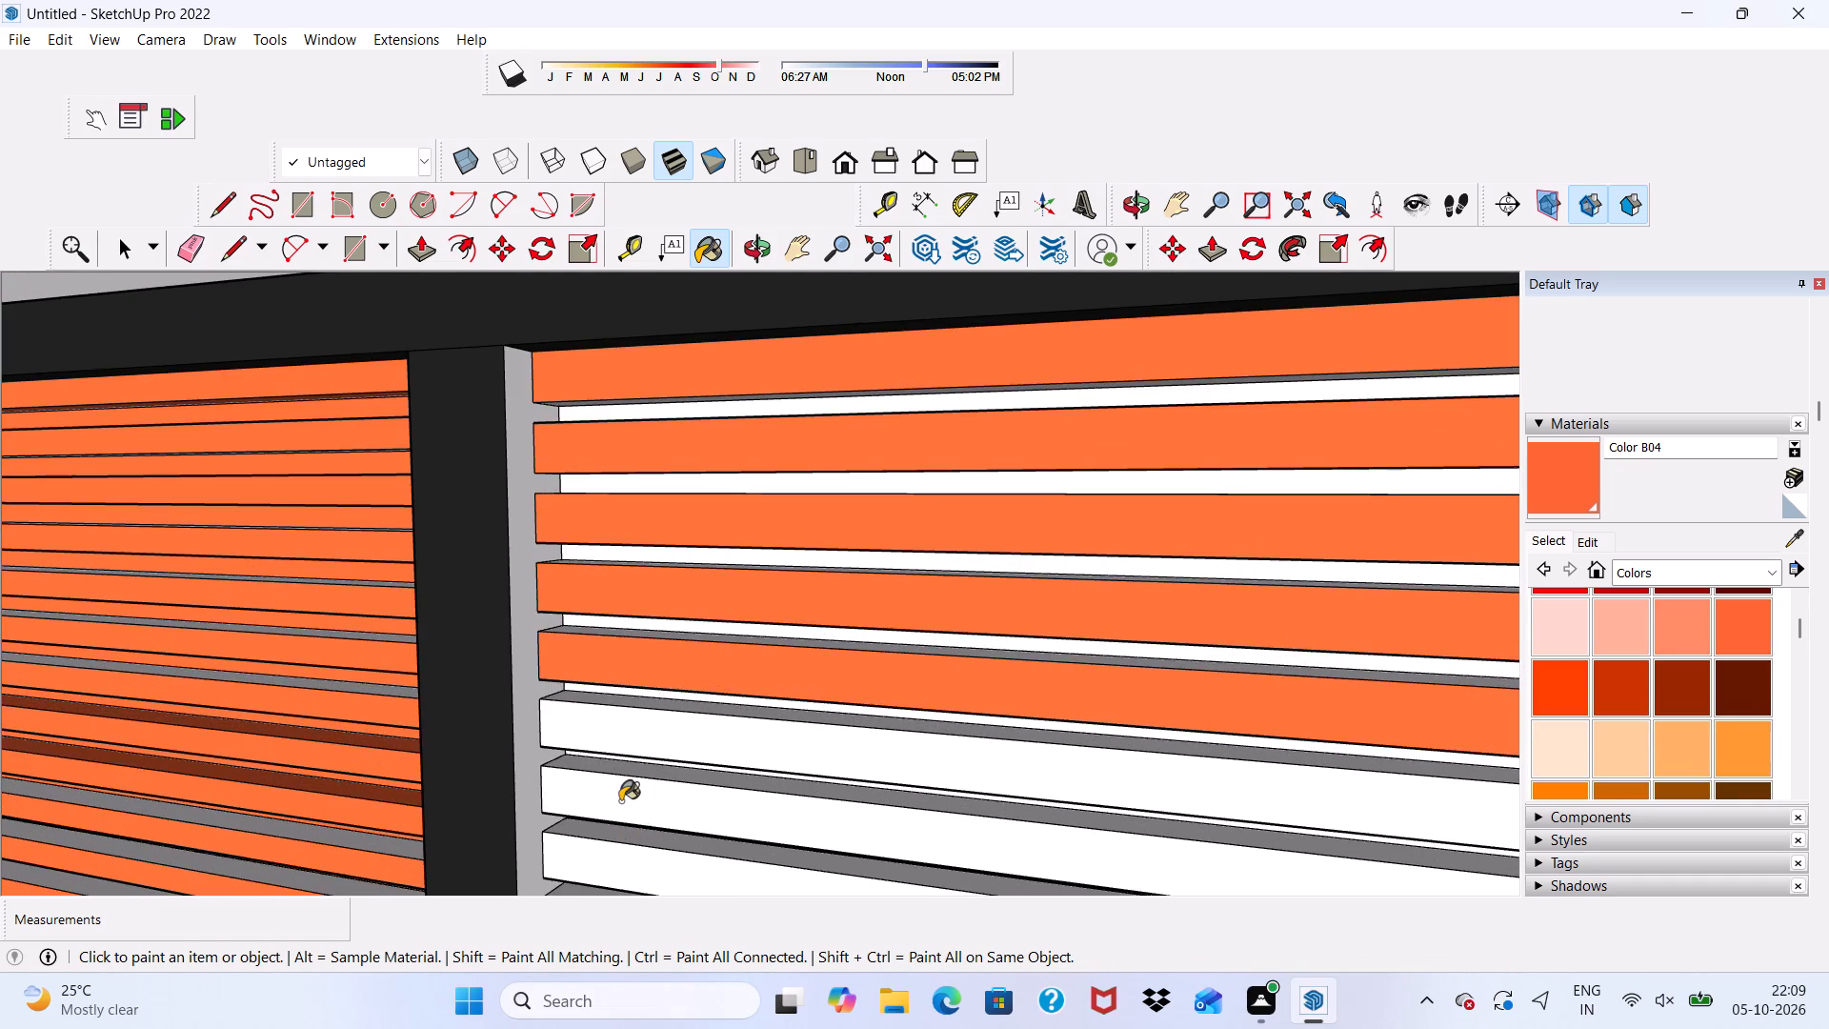
left_click(615, 864)
scroll(553, 711, "down", 10)
scroll(666, 783, "up", 5)
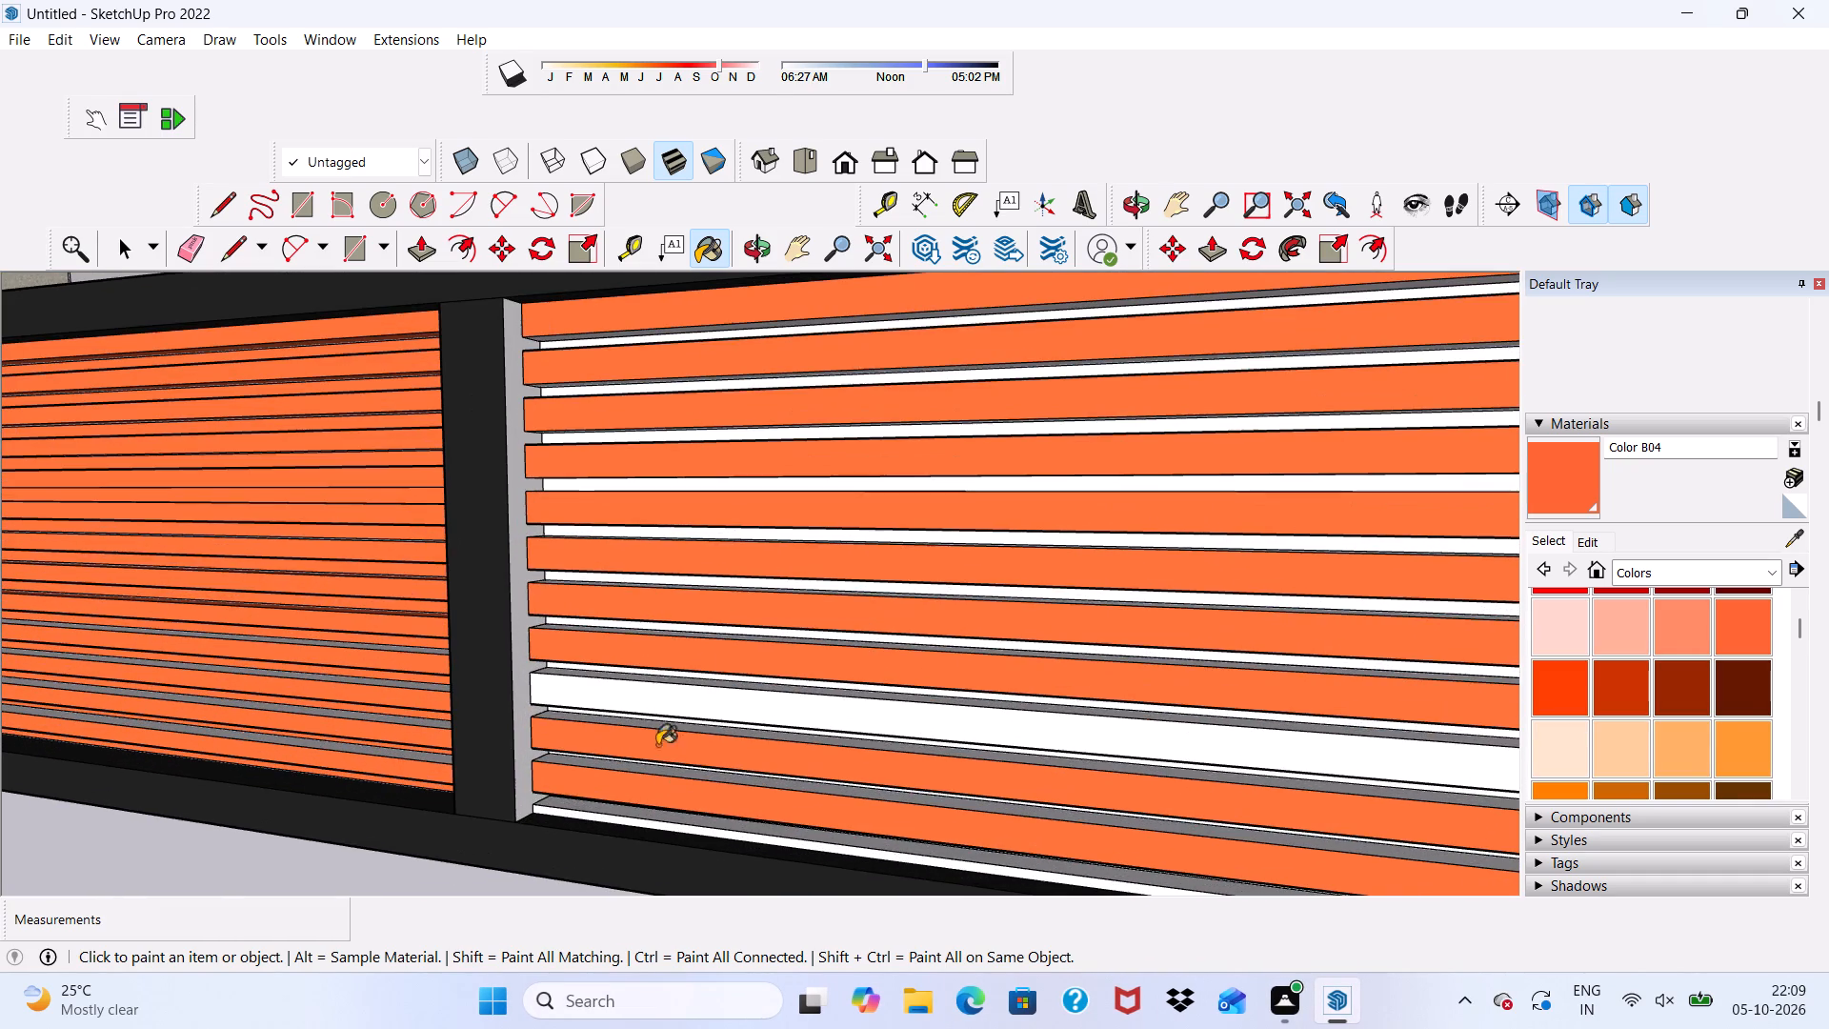
left_click(649, 696)
Paint the bottom slat and the lowest recessed strips of the adjoining gate section with Color B04.
scroll(645, 714, "up", 6)
scroll(608, 782, "down", 1)
middle_click_drag(603, 789, 659, 624)
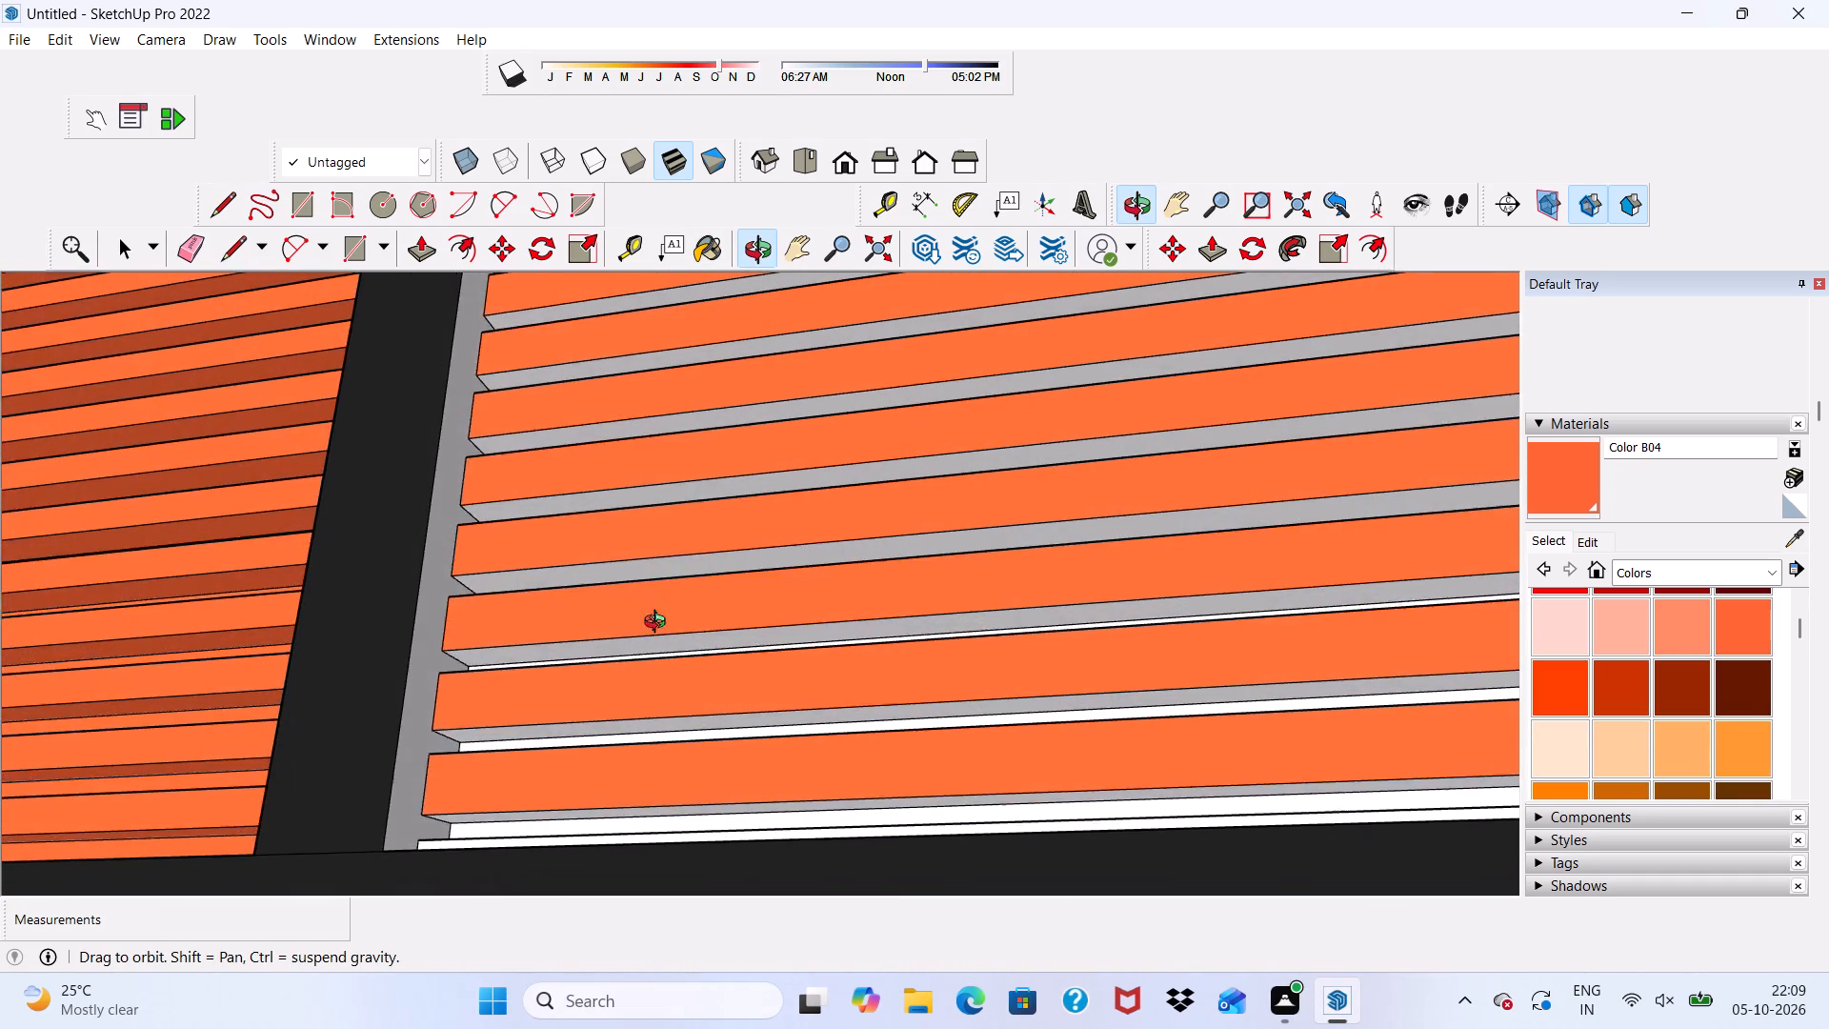
middle_click_drag(659, 624, 659, 631)
middle_click(659, 631)
scroll(539, 905, "up", 9)
left_click(474, 852)
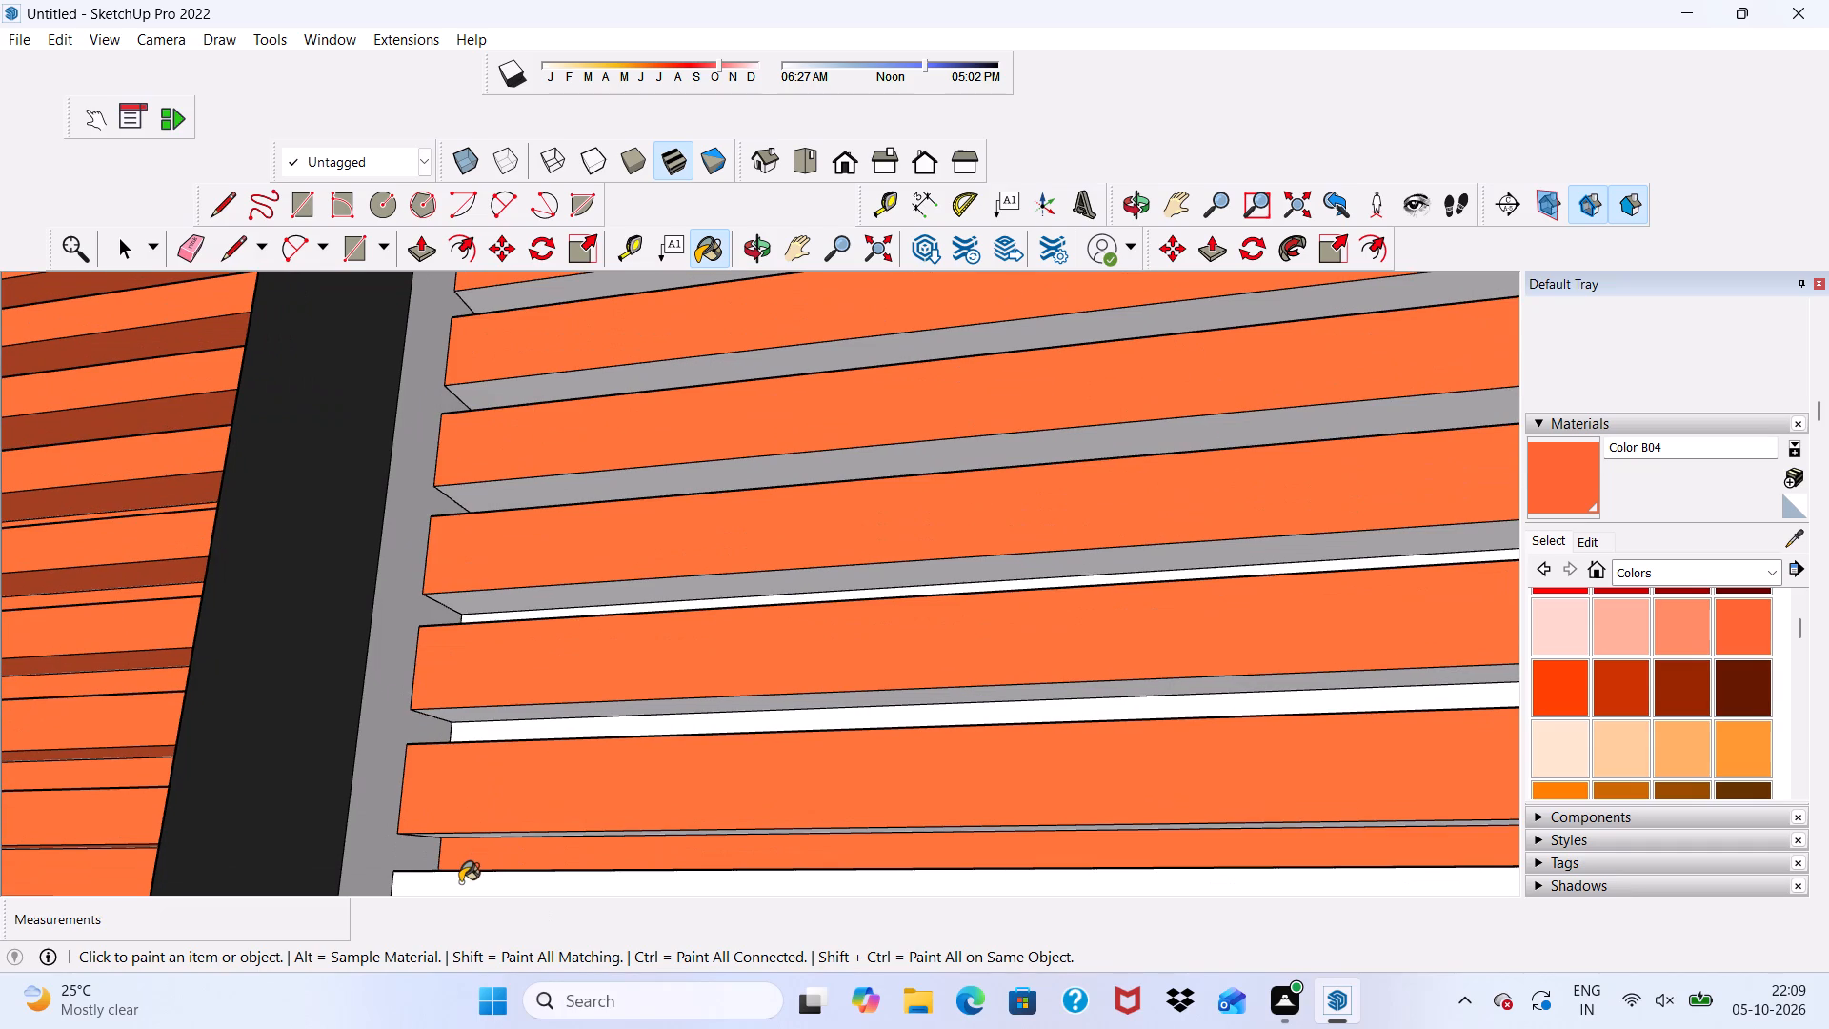
left_click(460, 882)
scroll(460, 882, "up", 3)
left_click(478, 696)
Paint the undersides of two lower slats in the adjoining gate section with Color B04.
left_click(489, 658)
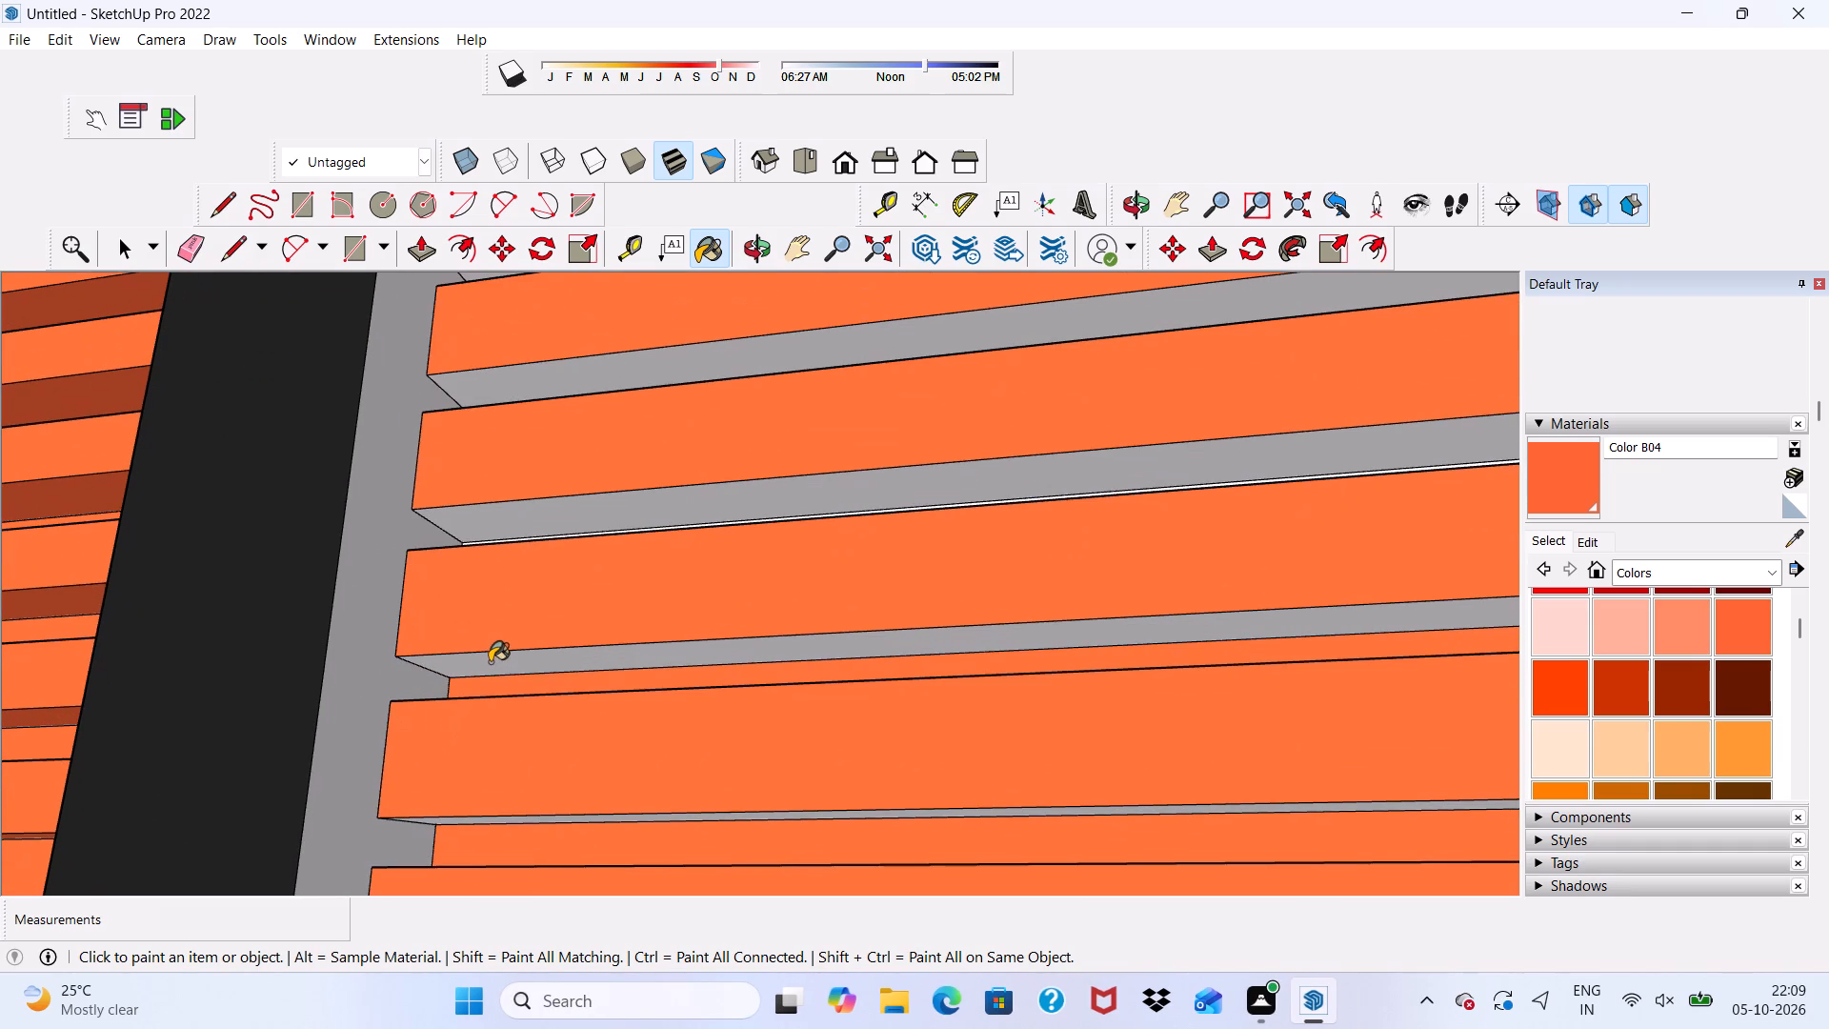
left_click(505, 494)
scroll(508, 508, "up", 2)
left_click(508, 515)
scroll(494, 539, "up", 3)
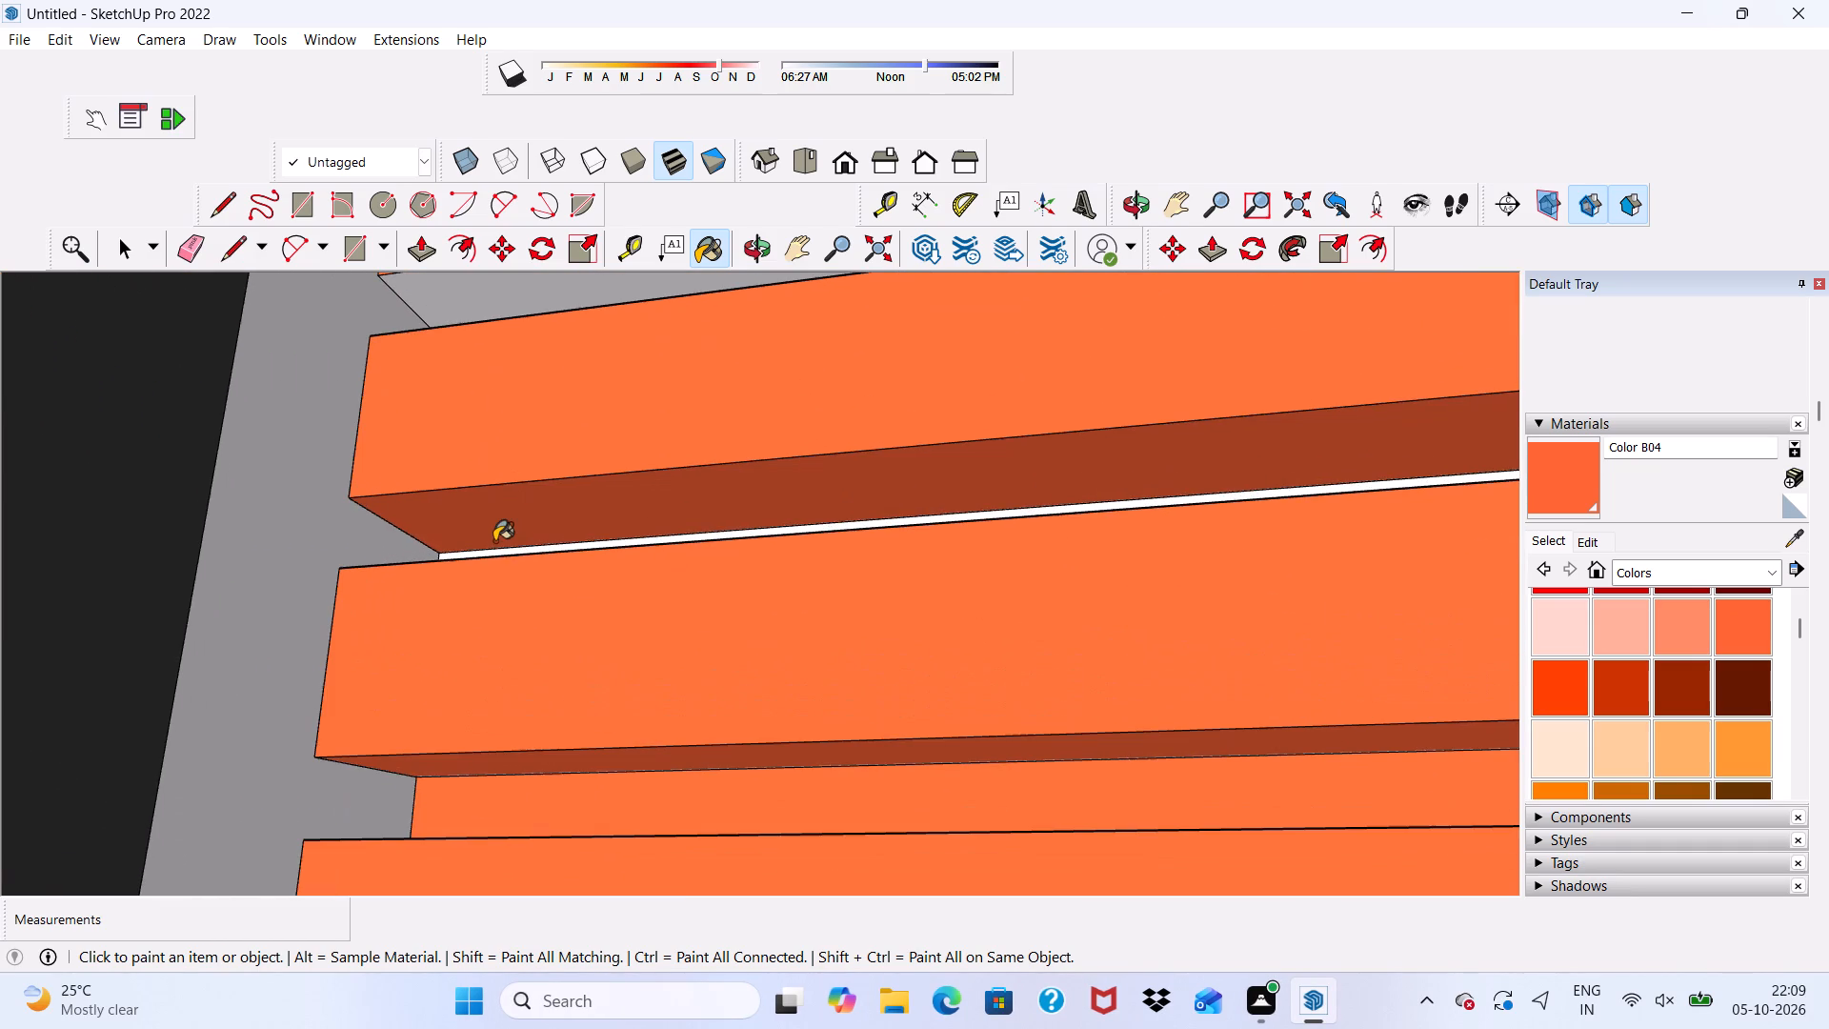
left_click(494, 541)
scroll(475, 562, "down", 5)
middle_click_drag(475, 559, 470, 665)
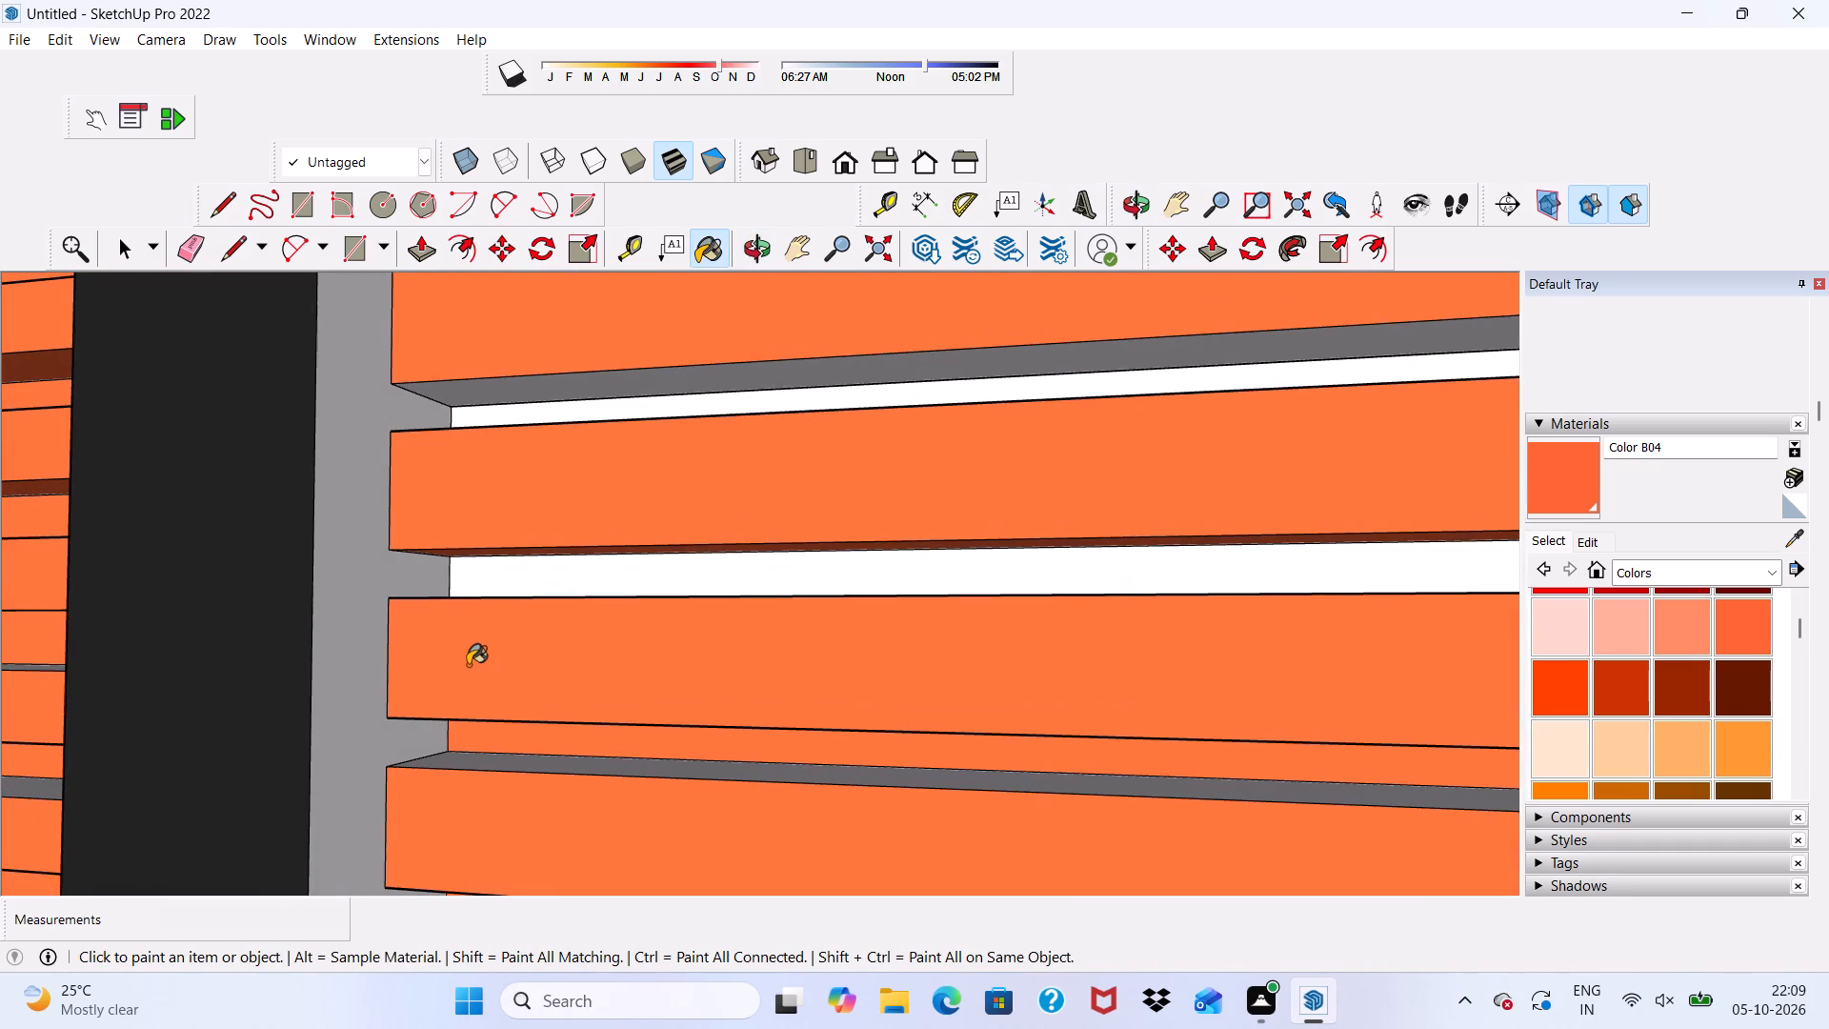
Paint two recessed strips and a slat underside in the lower half of the adjoining gate section with Color B04.
scroll(498, 526, "up", 6)
left_click(489, 582)
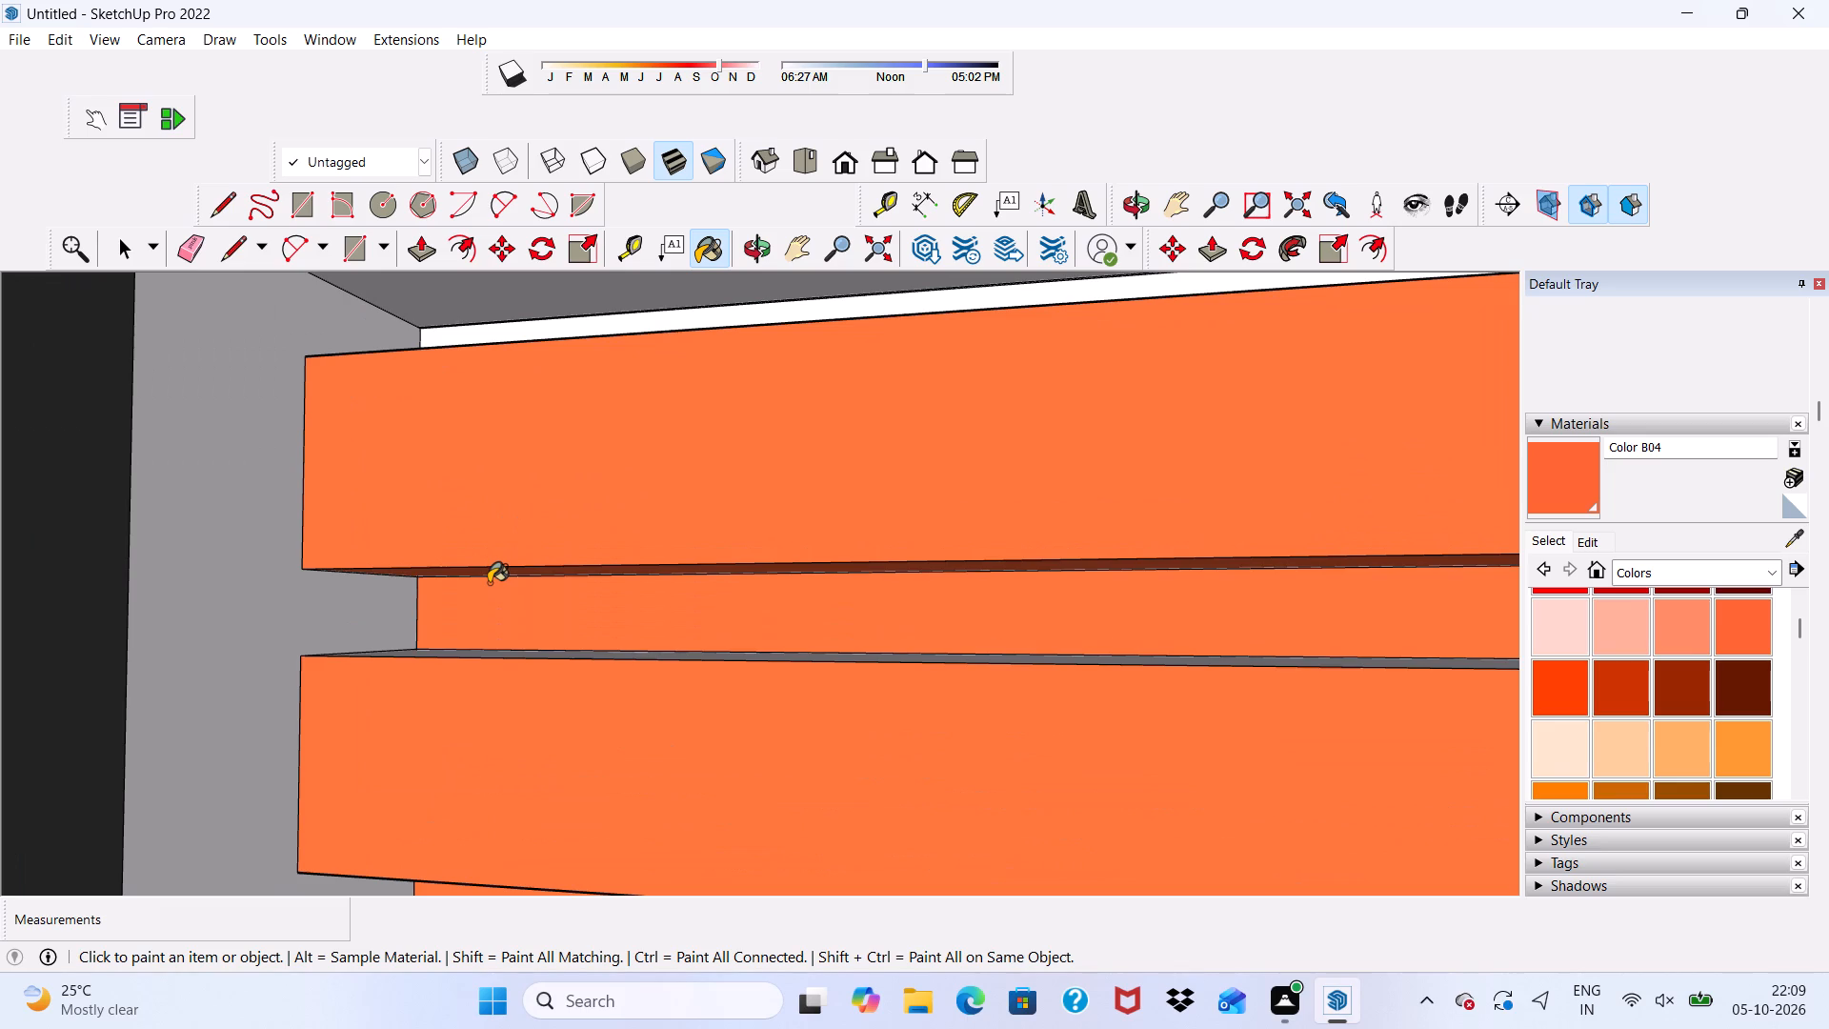
scroll(489, 583, "down", 3)
scroll(581, 636, "down", 2)
scroll(580, 636, "up", 1)
scroll(580, 636, "down", 3)
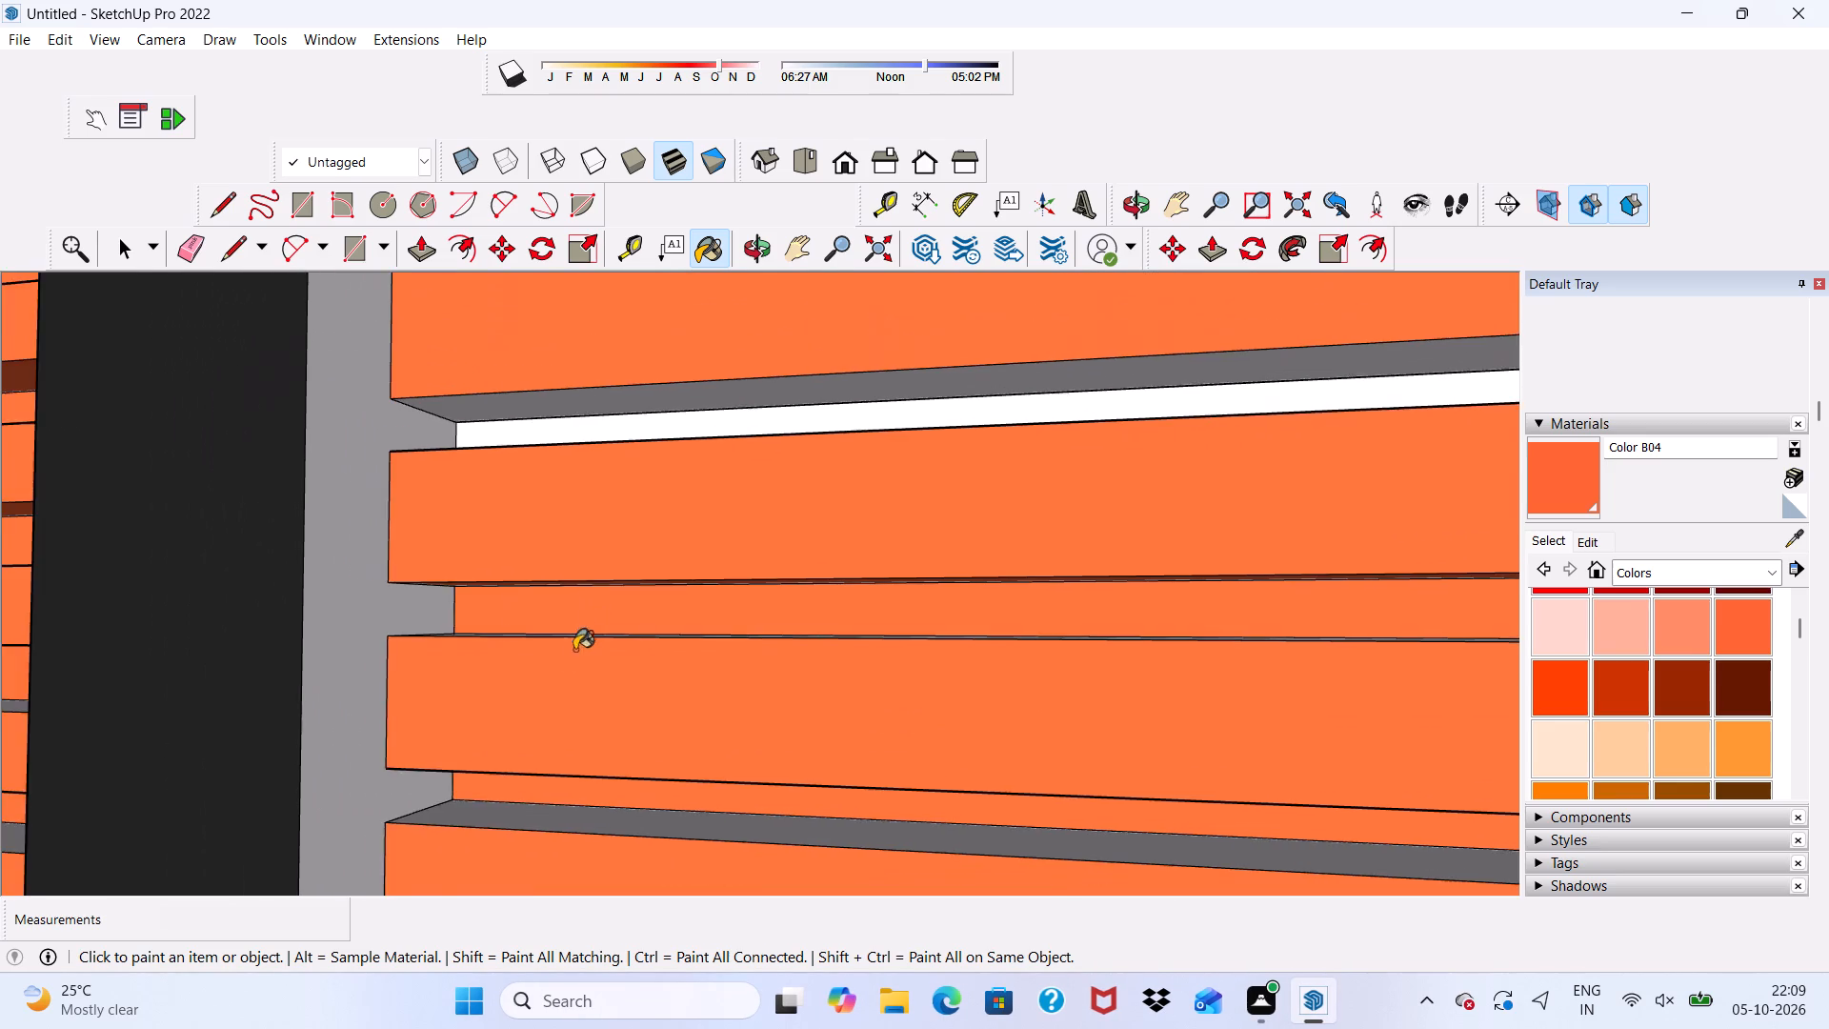
scroll(574, 650, "down", 6)
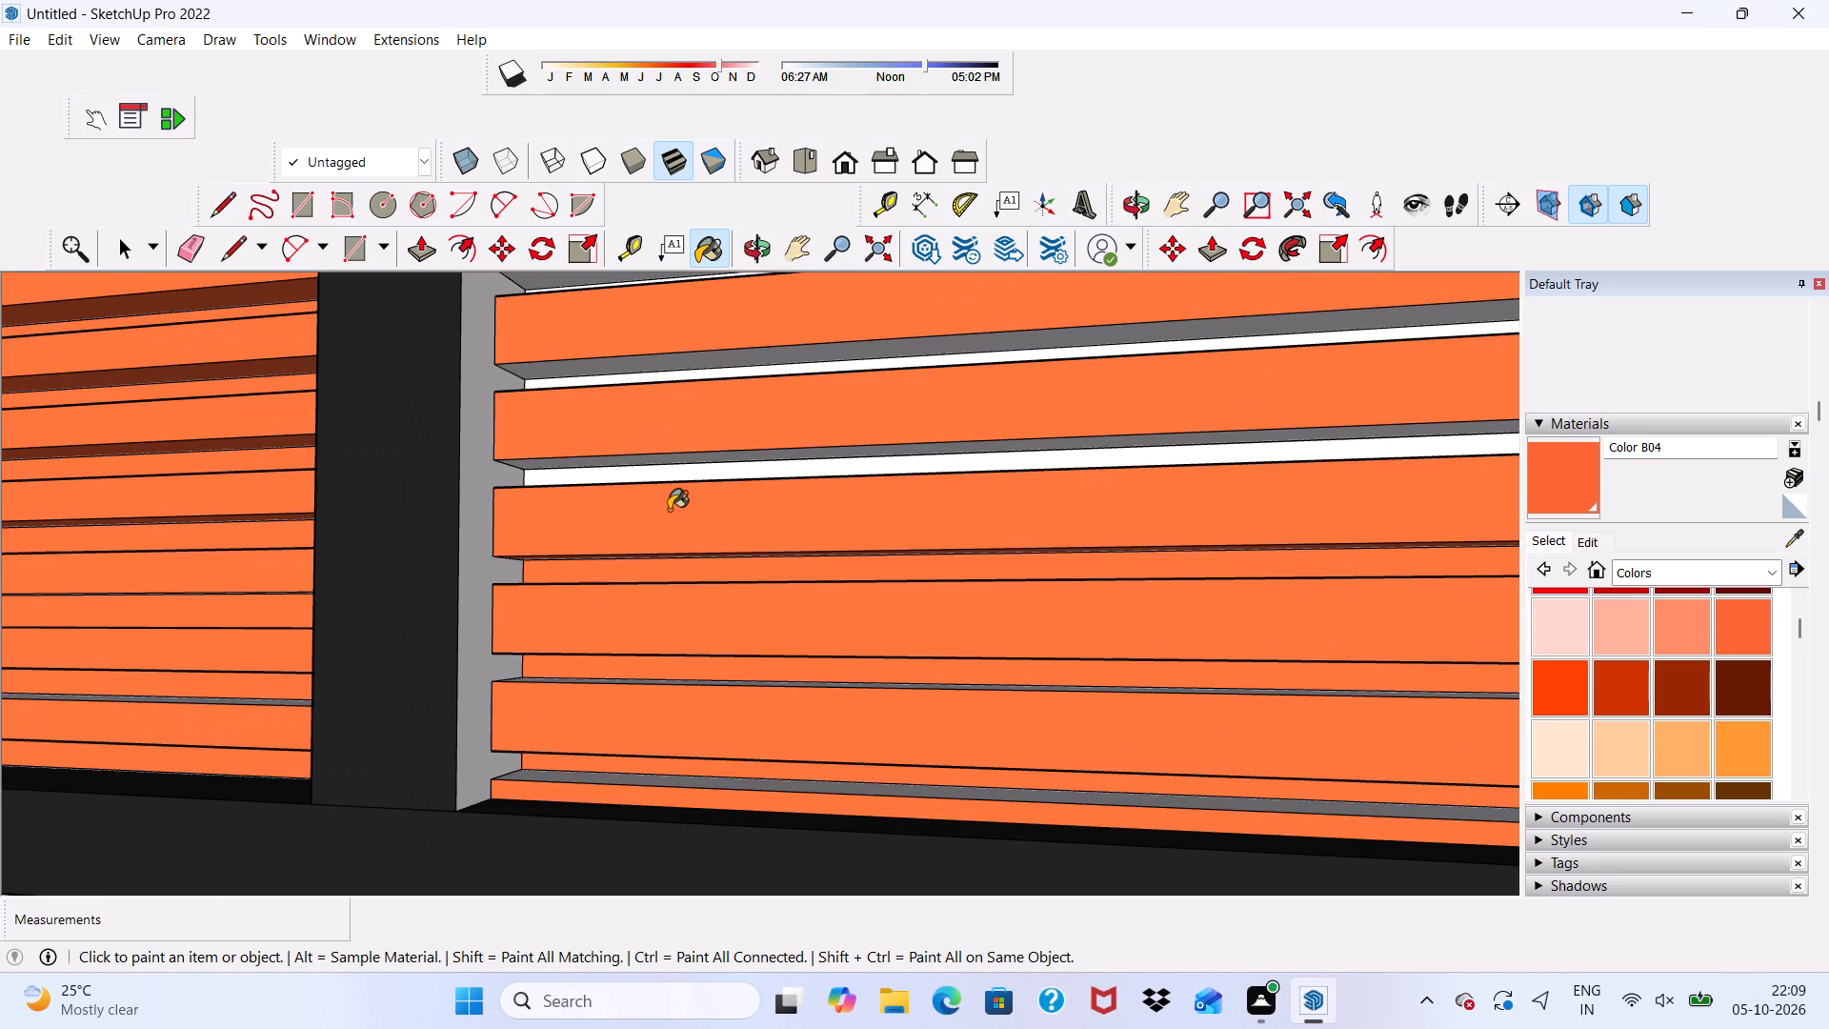
scroll(667, 523, "up", 1)
scroll(665, 532, "down", 3)
scroll(783, 494, "up", 5)
left_click(784, 470)
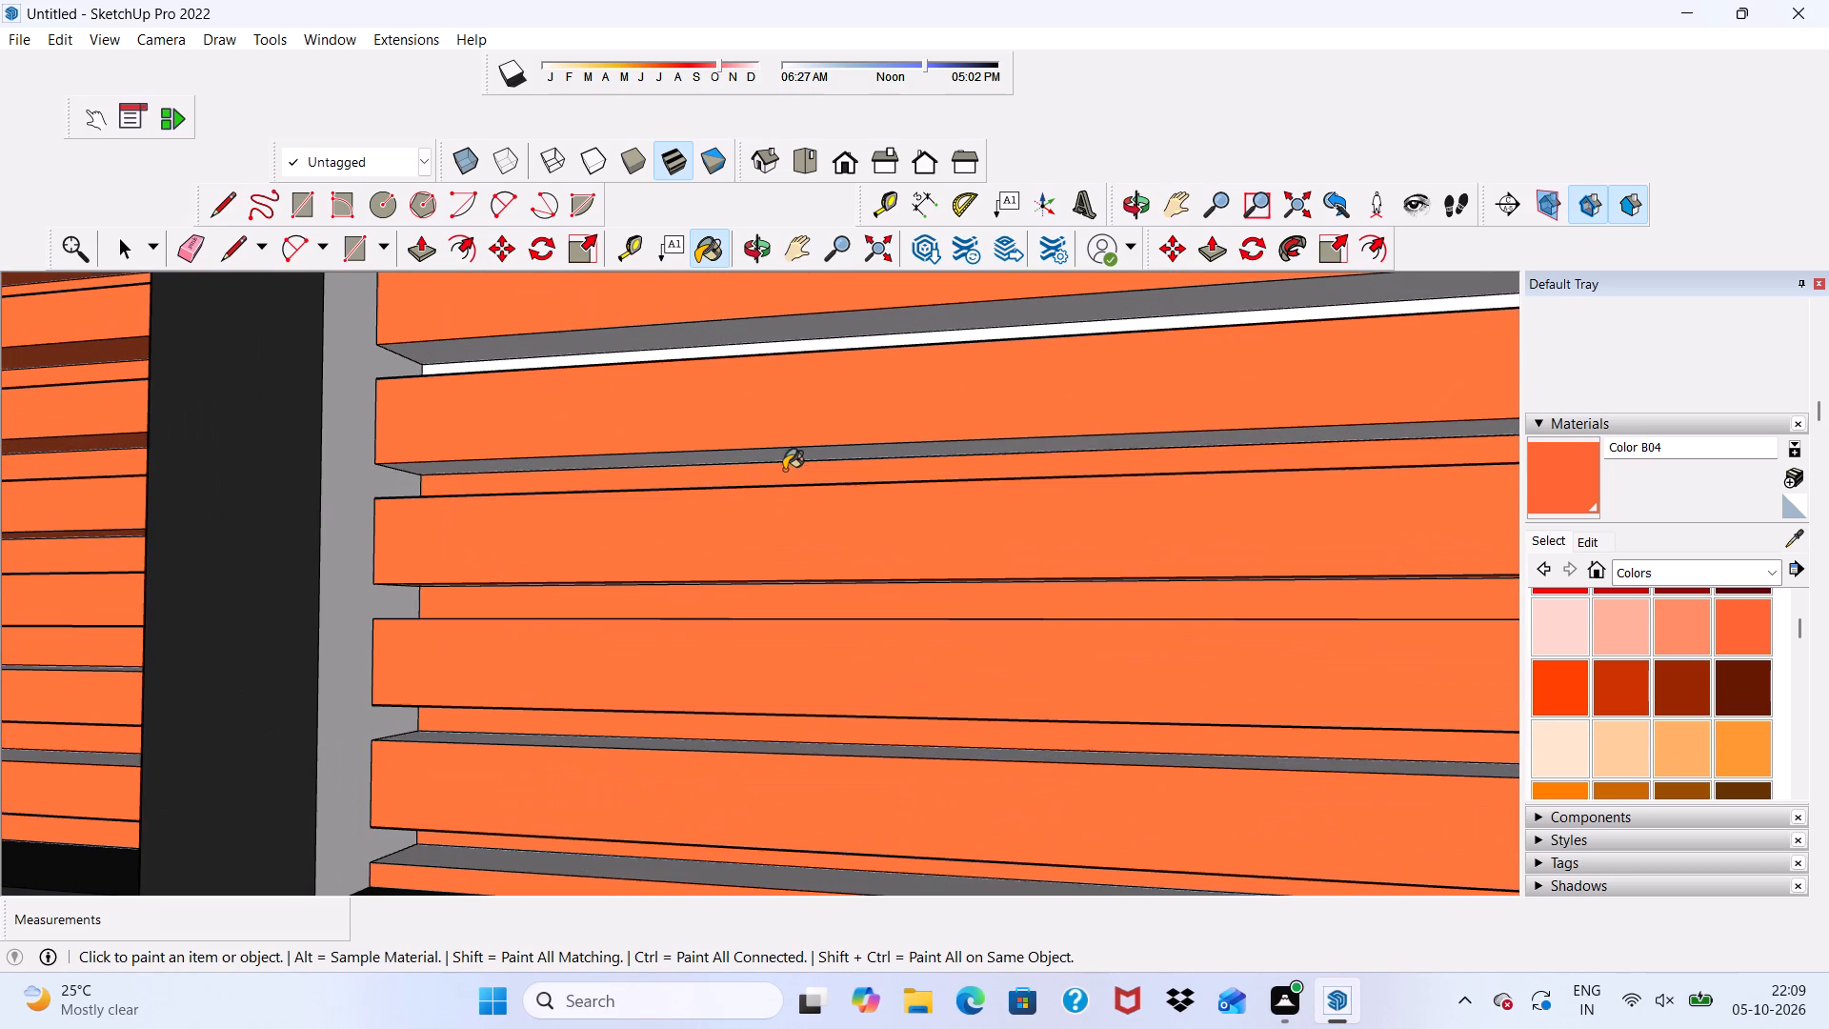
scroll(784, 470, "up", 4)
left_click(783, 449)
Paint the remaining grey undersides of the lower and middle slats in the adjoining gate section with Color B04.
scroll(783, 449, "down", 5)
middle_click_drag(669, 586, 678, 549)
scroll(669, 586, "down", 1)
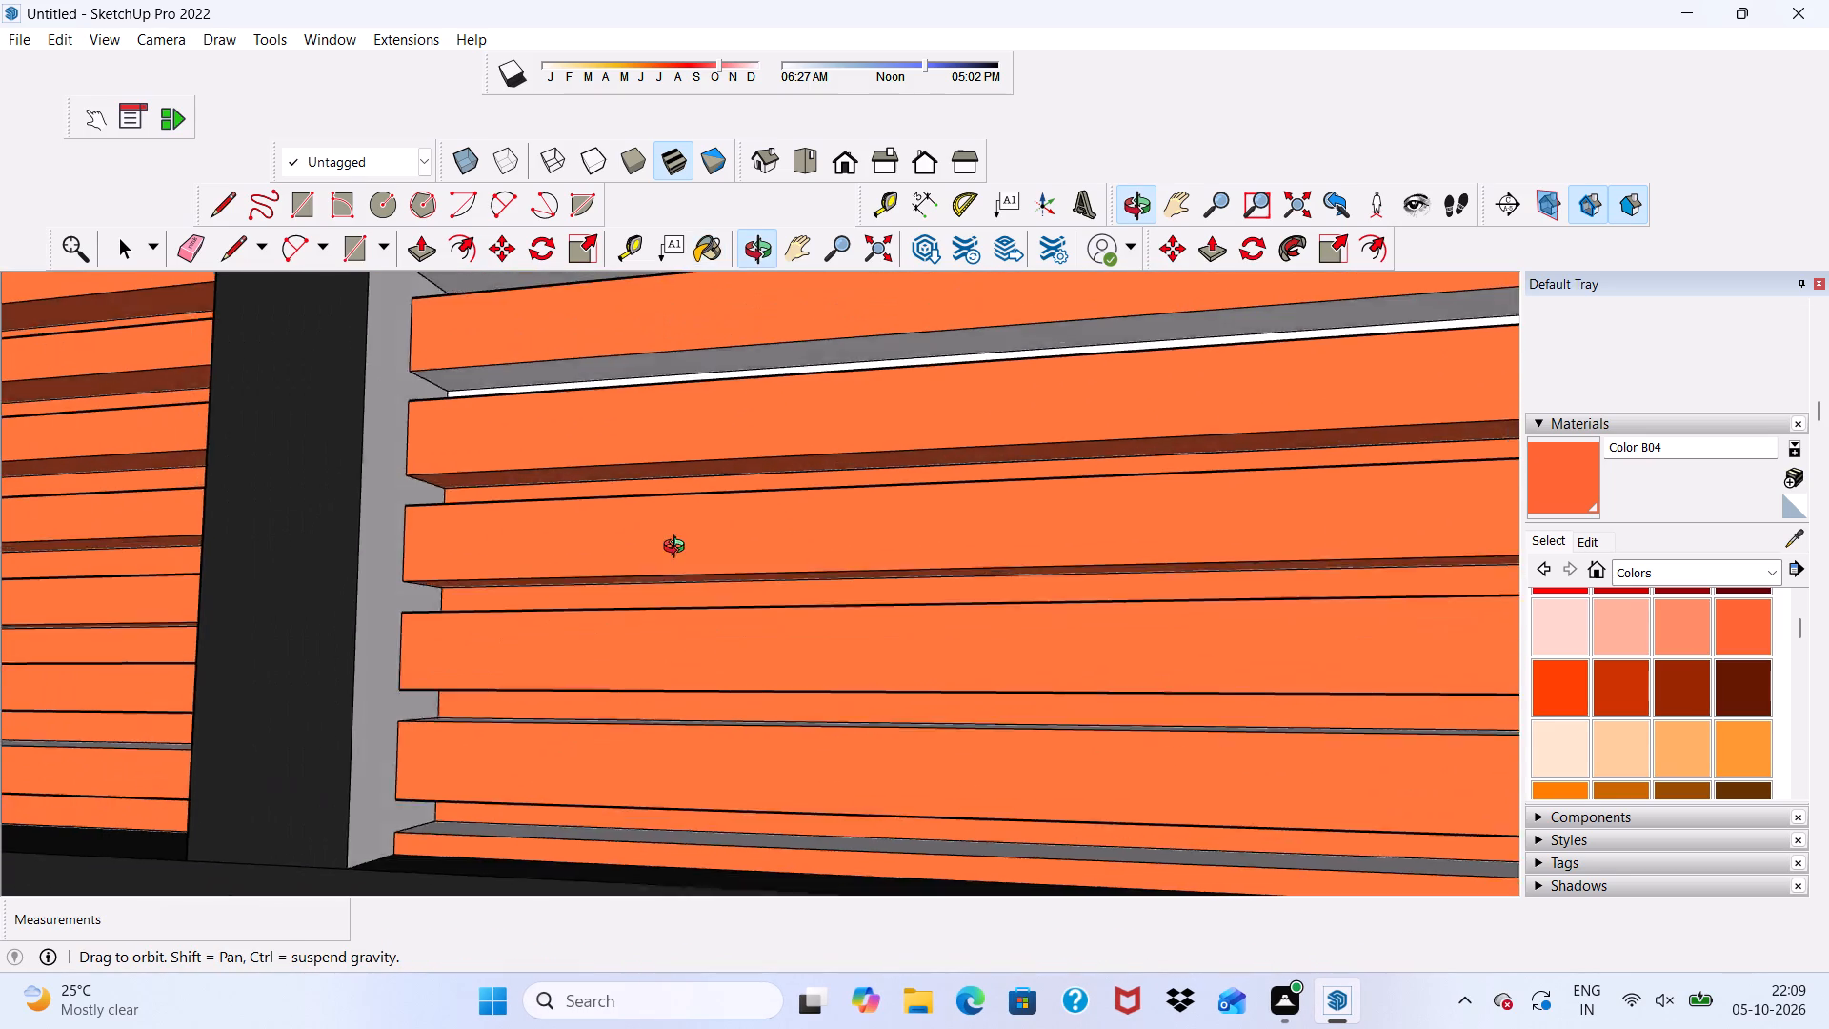
middle_click_drag(678, 549, 737, 466)
scroll(711, 600, "up", 5)
left_click(538, 868)
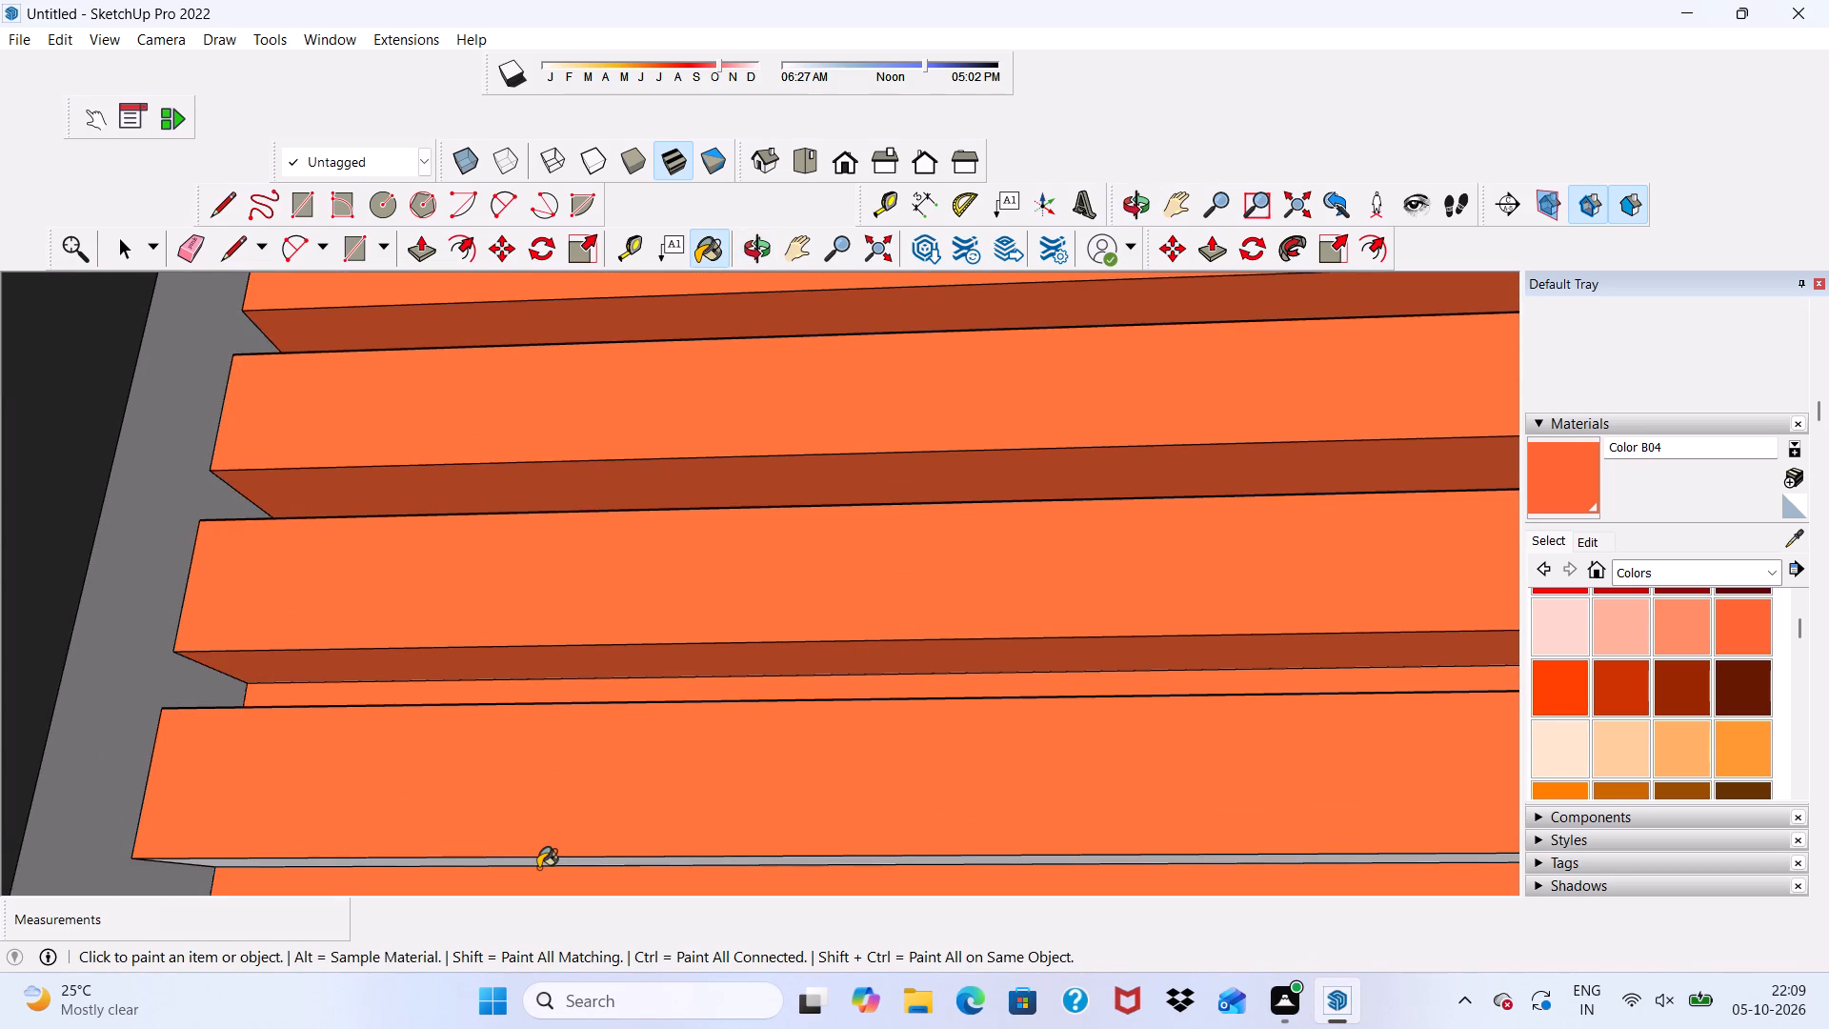
middle_click_drag(526, 853, 519, 776)
scroll(522, 797, "up", 4)
left_click(519, 820)
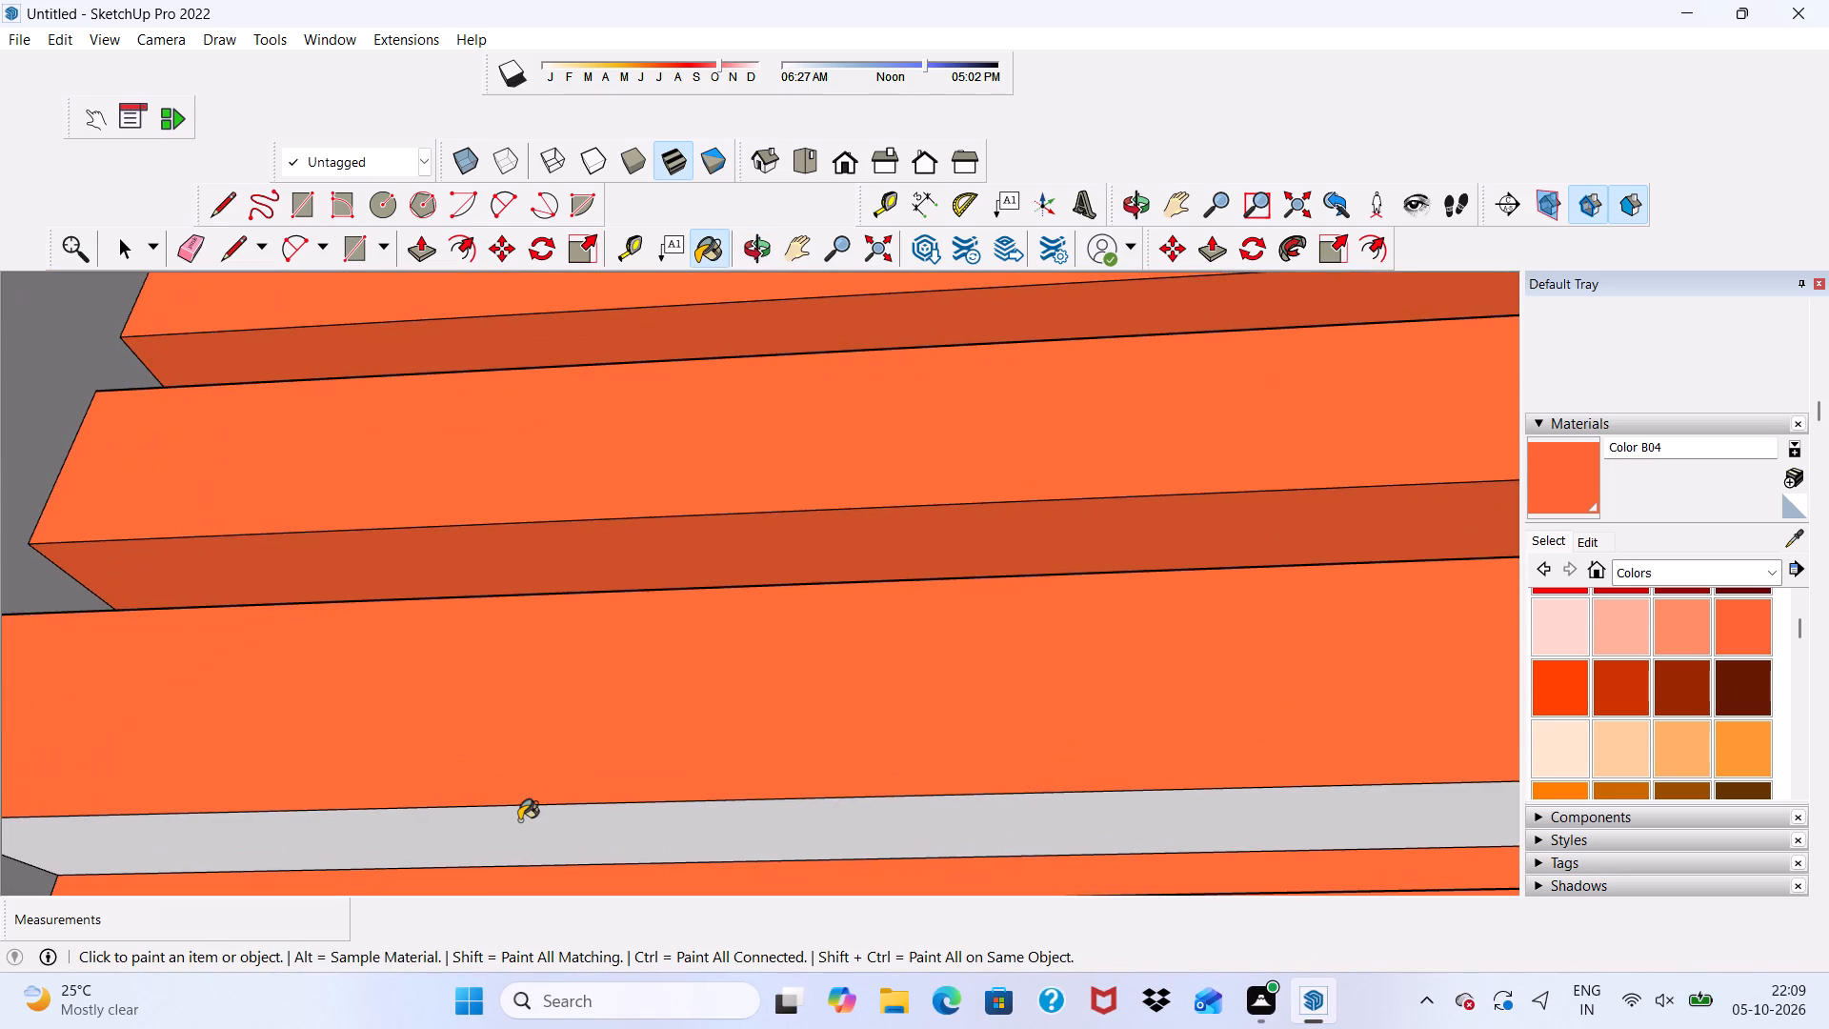
scroll(492, 774, "down", 16)
scroll(529, 517, "up", 9)
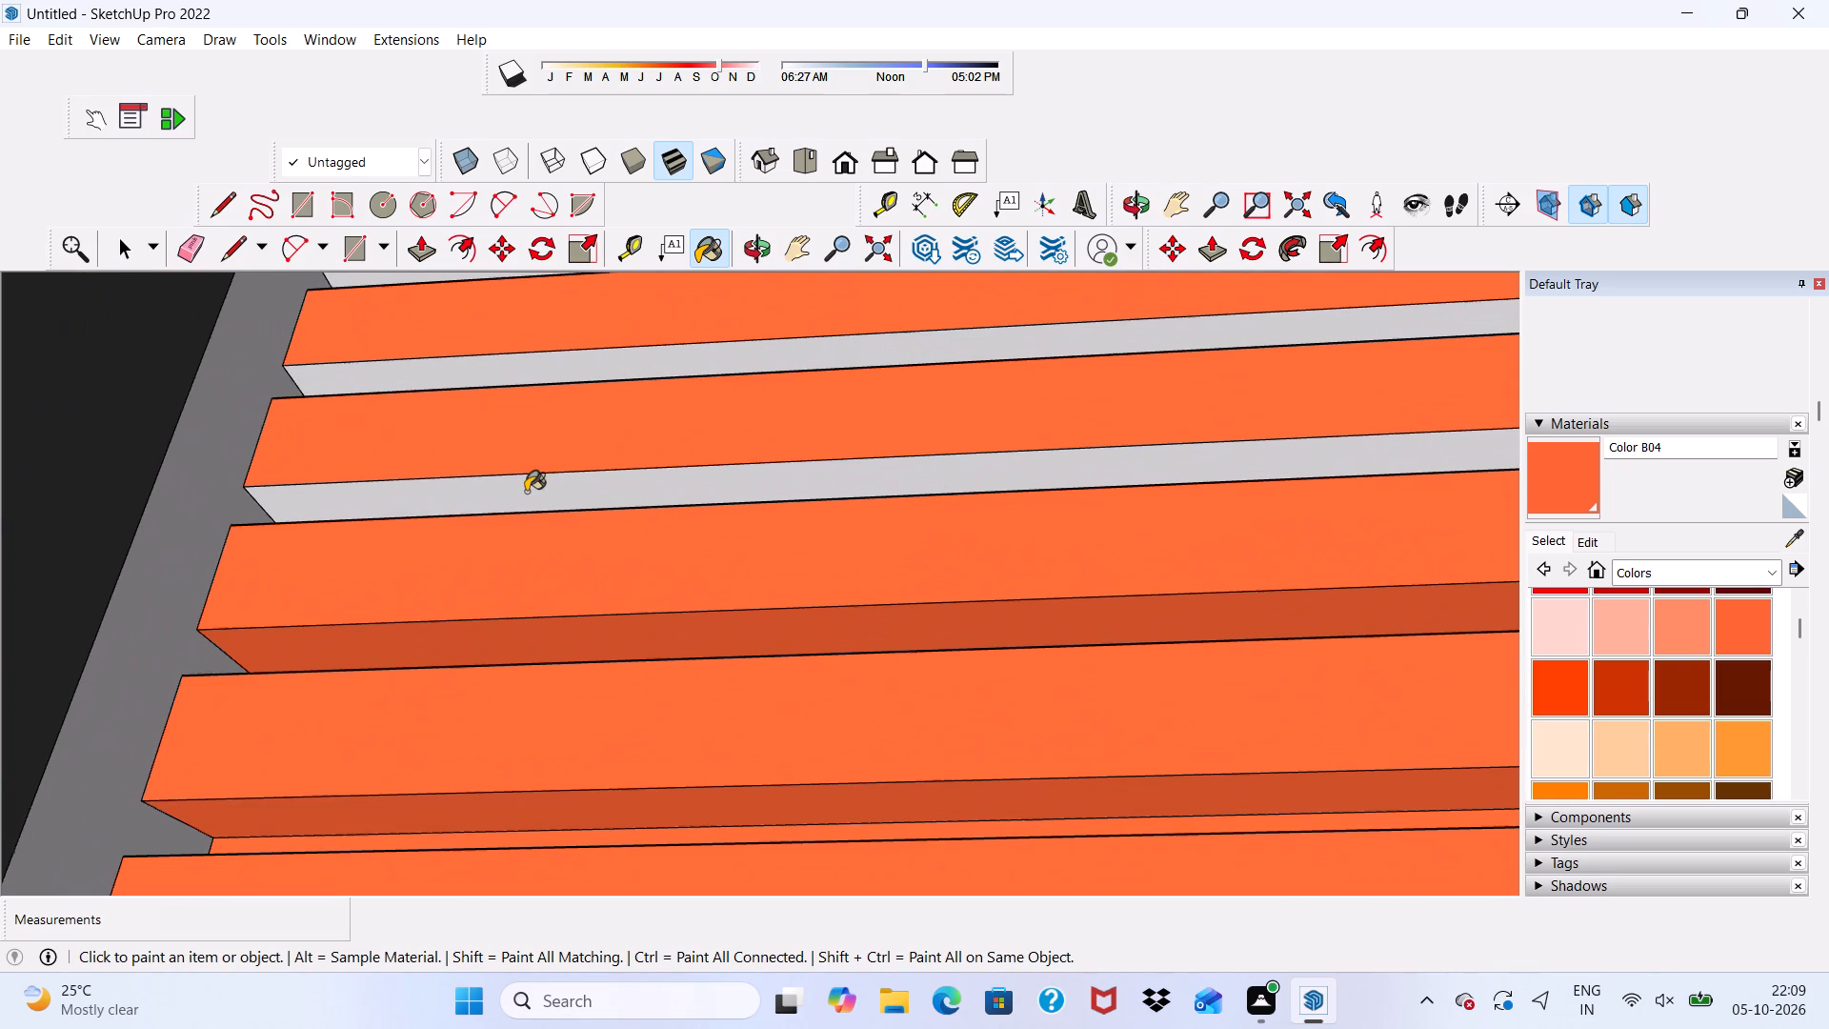
left_click(526, 491)
left_click(495, 365)
scroll(495, 365, "down", 9)
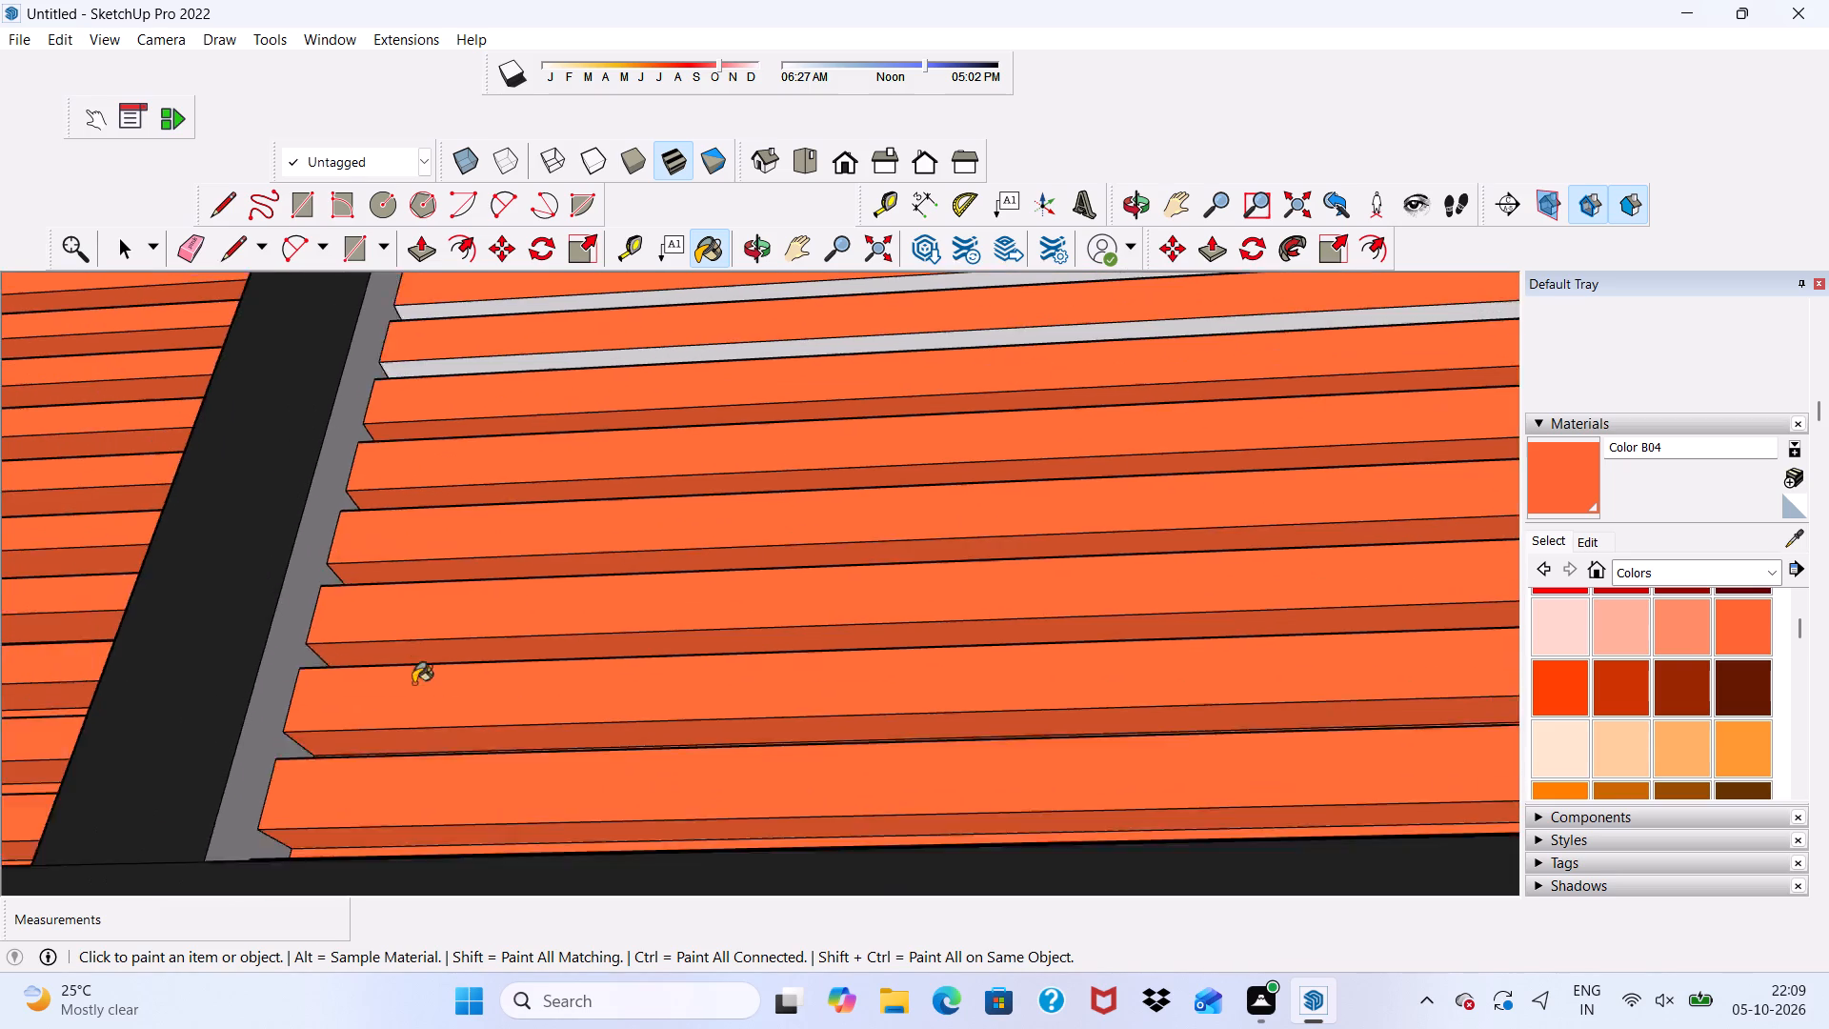
scroll(413, 683, "down", 1)
scroll(498, 469, "up", 8)
left_click(492, 384)
Paint the undersides of the top four slats in the adjoining gate section with Color B04.
scroll(489, 392, "down", 12)
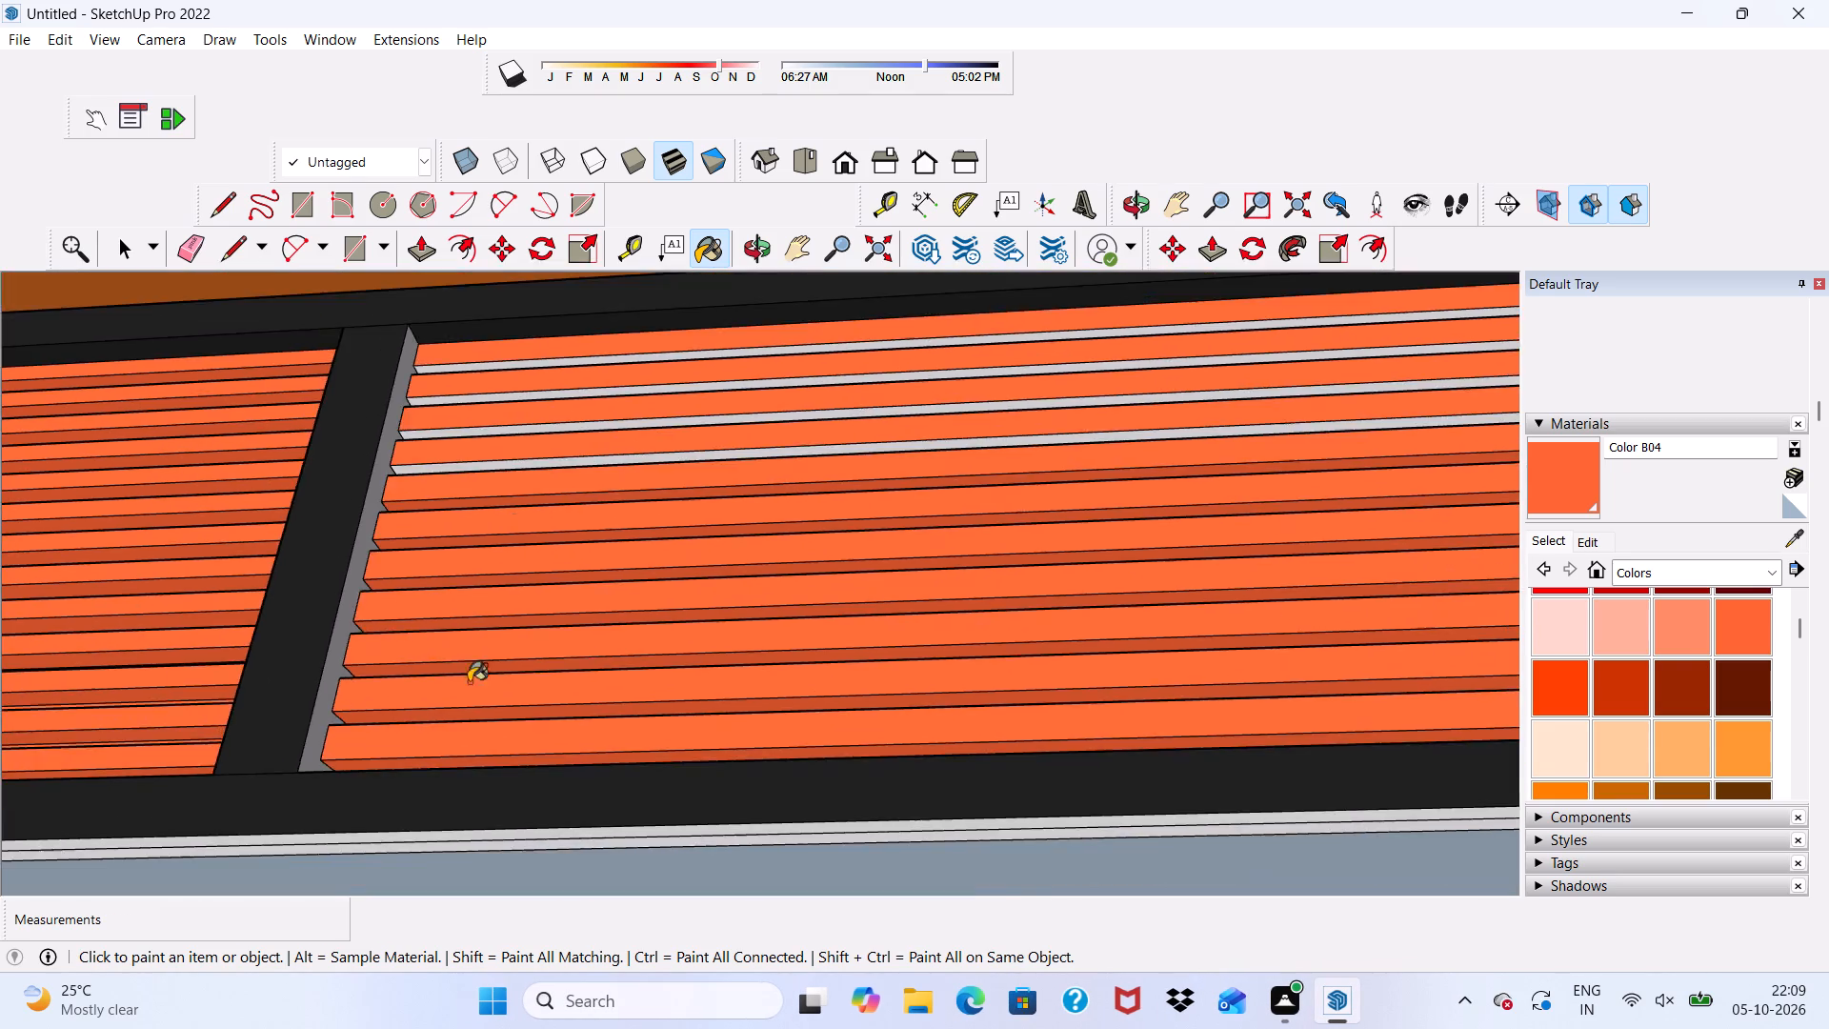
scroll(469, 682, "down", 6)
scroll(516, 432, "up", 11)
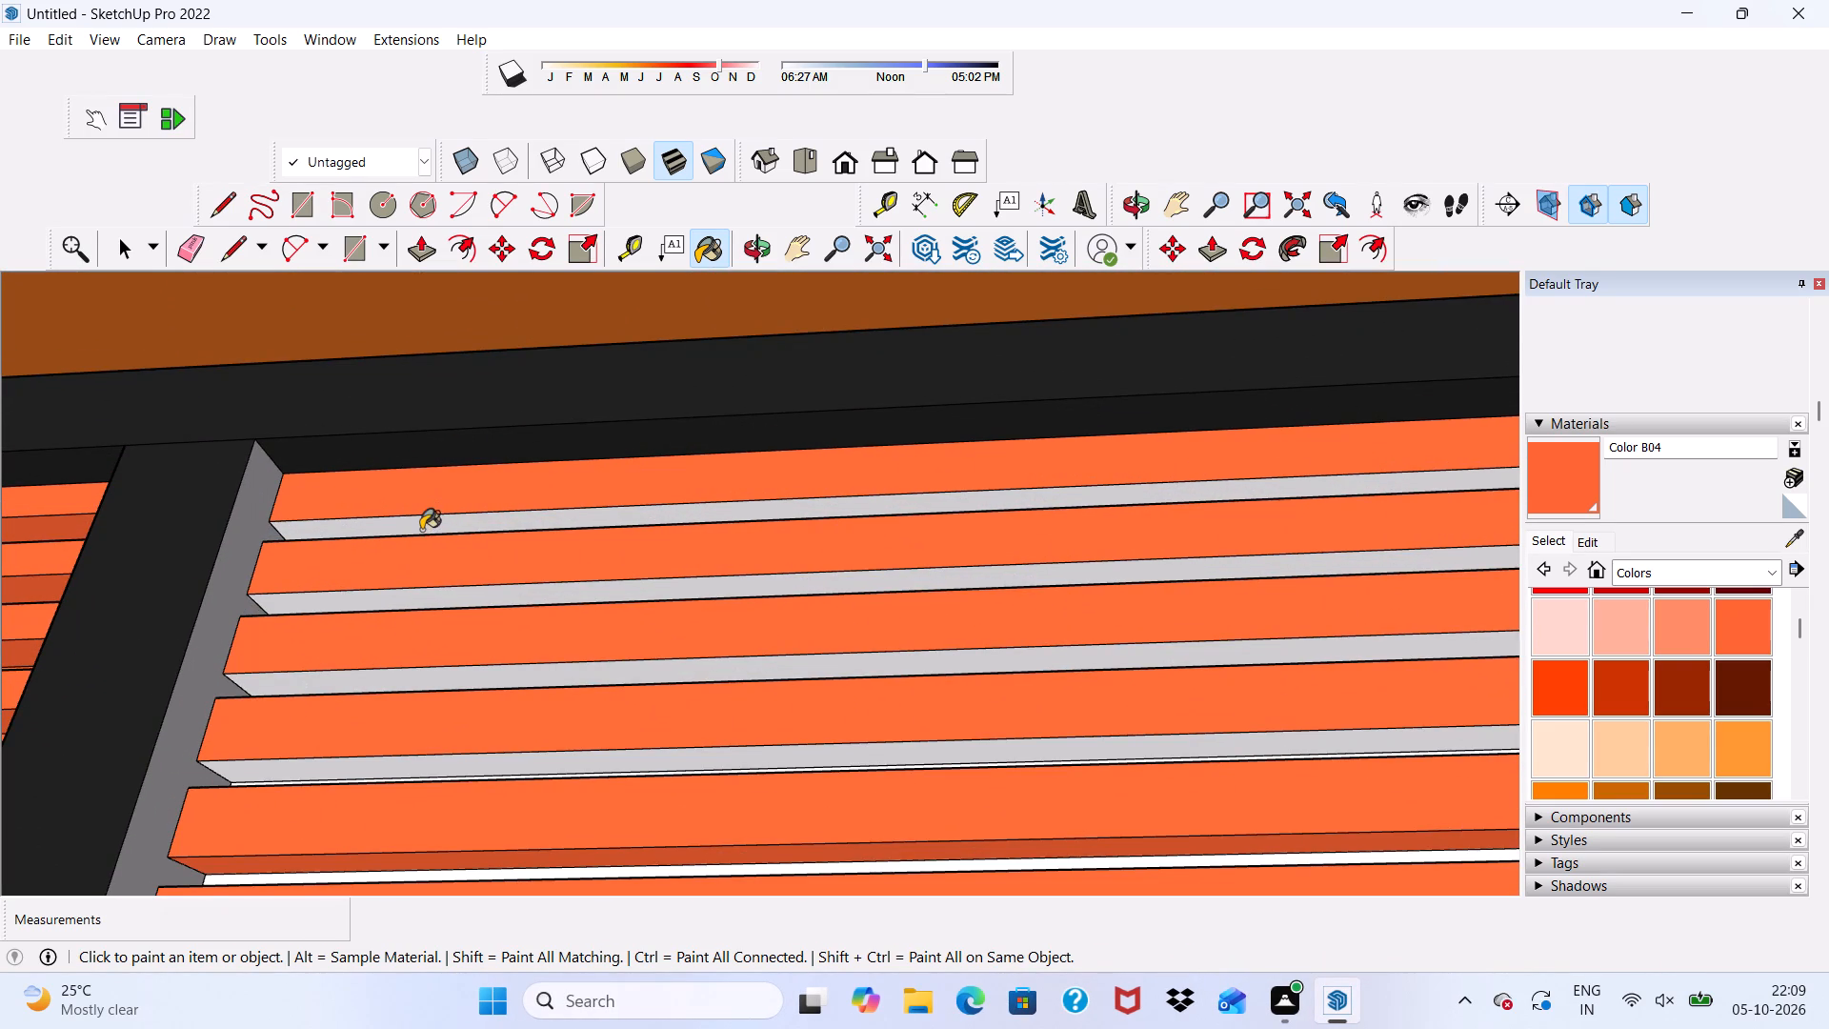
left_click(421, 528)
scroll(412, 570, "up", 2)
left_click(395, 606)
left_click(388, 695)
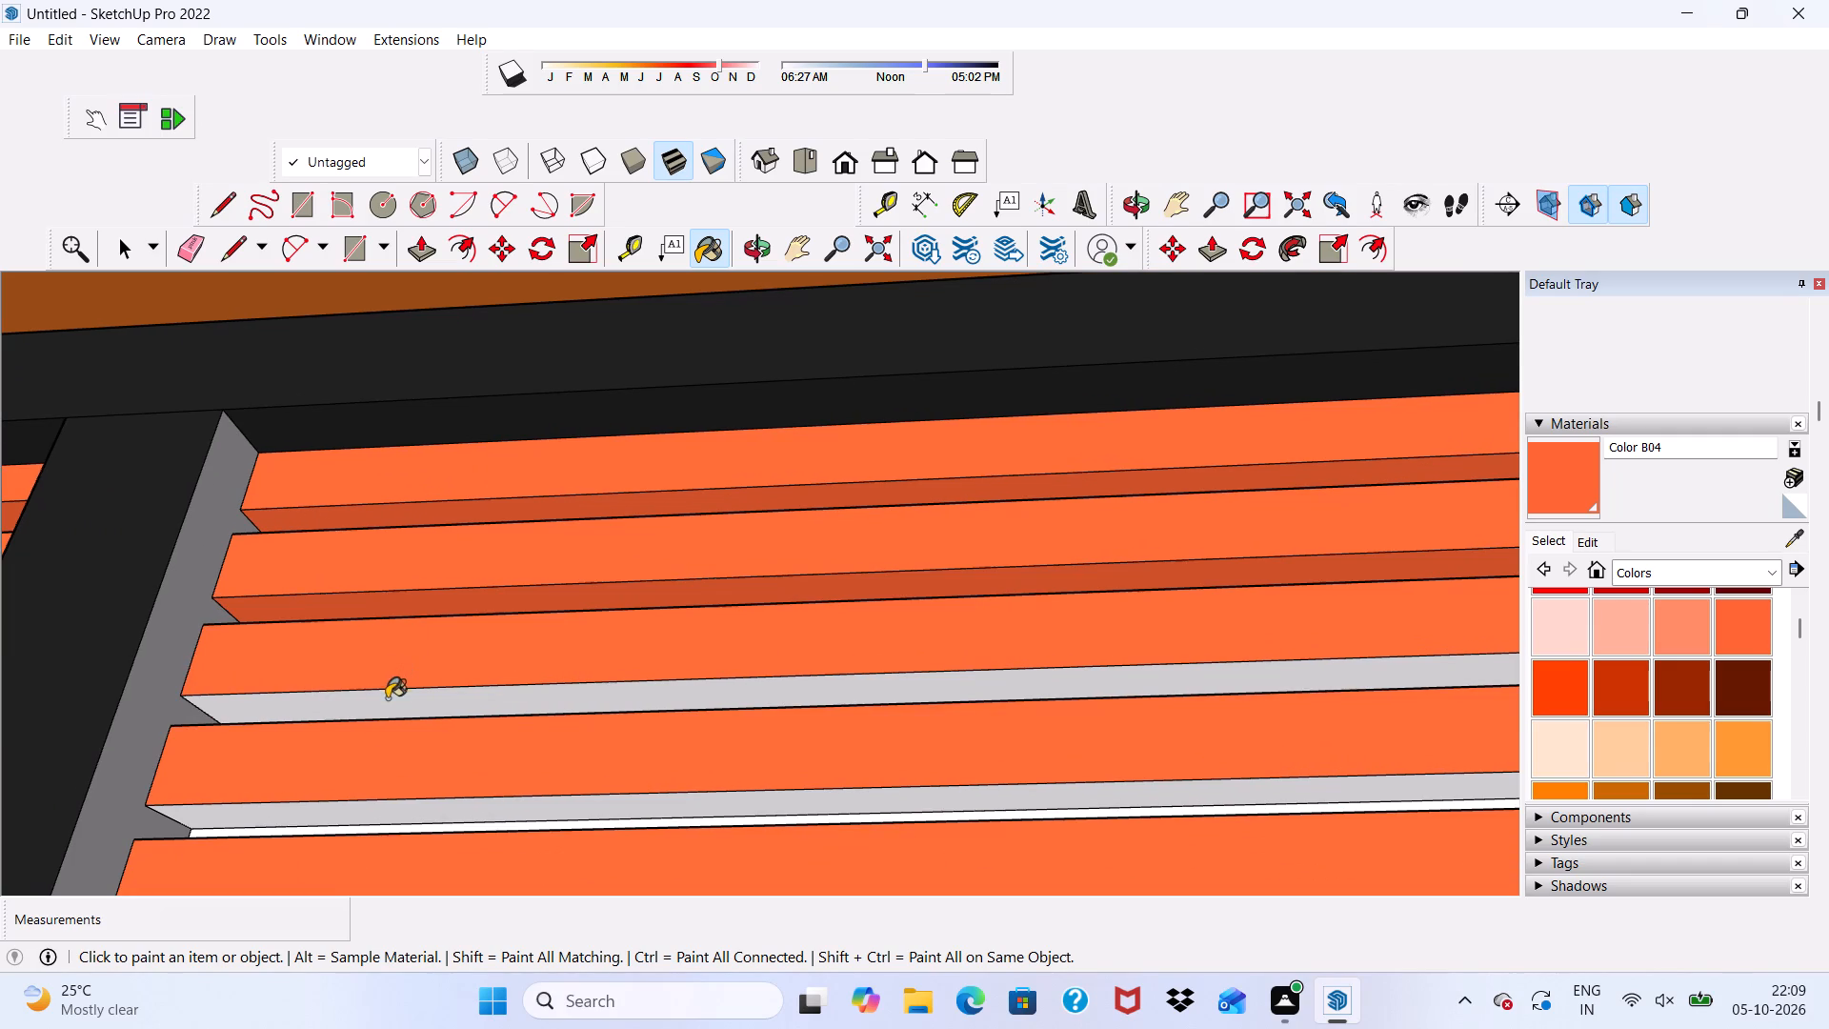
left_click(357, 795)
scroll(357, 795, "down", 1)
scroll(357, 795, "up", 1)
scroll(357, 795, "down", 4)
scroll(371, 821, "up", 5)
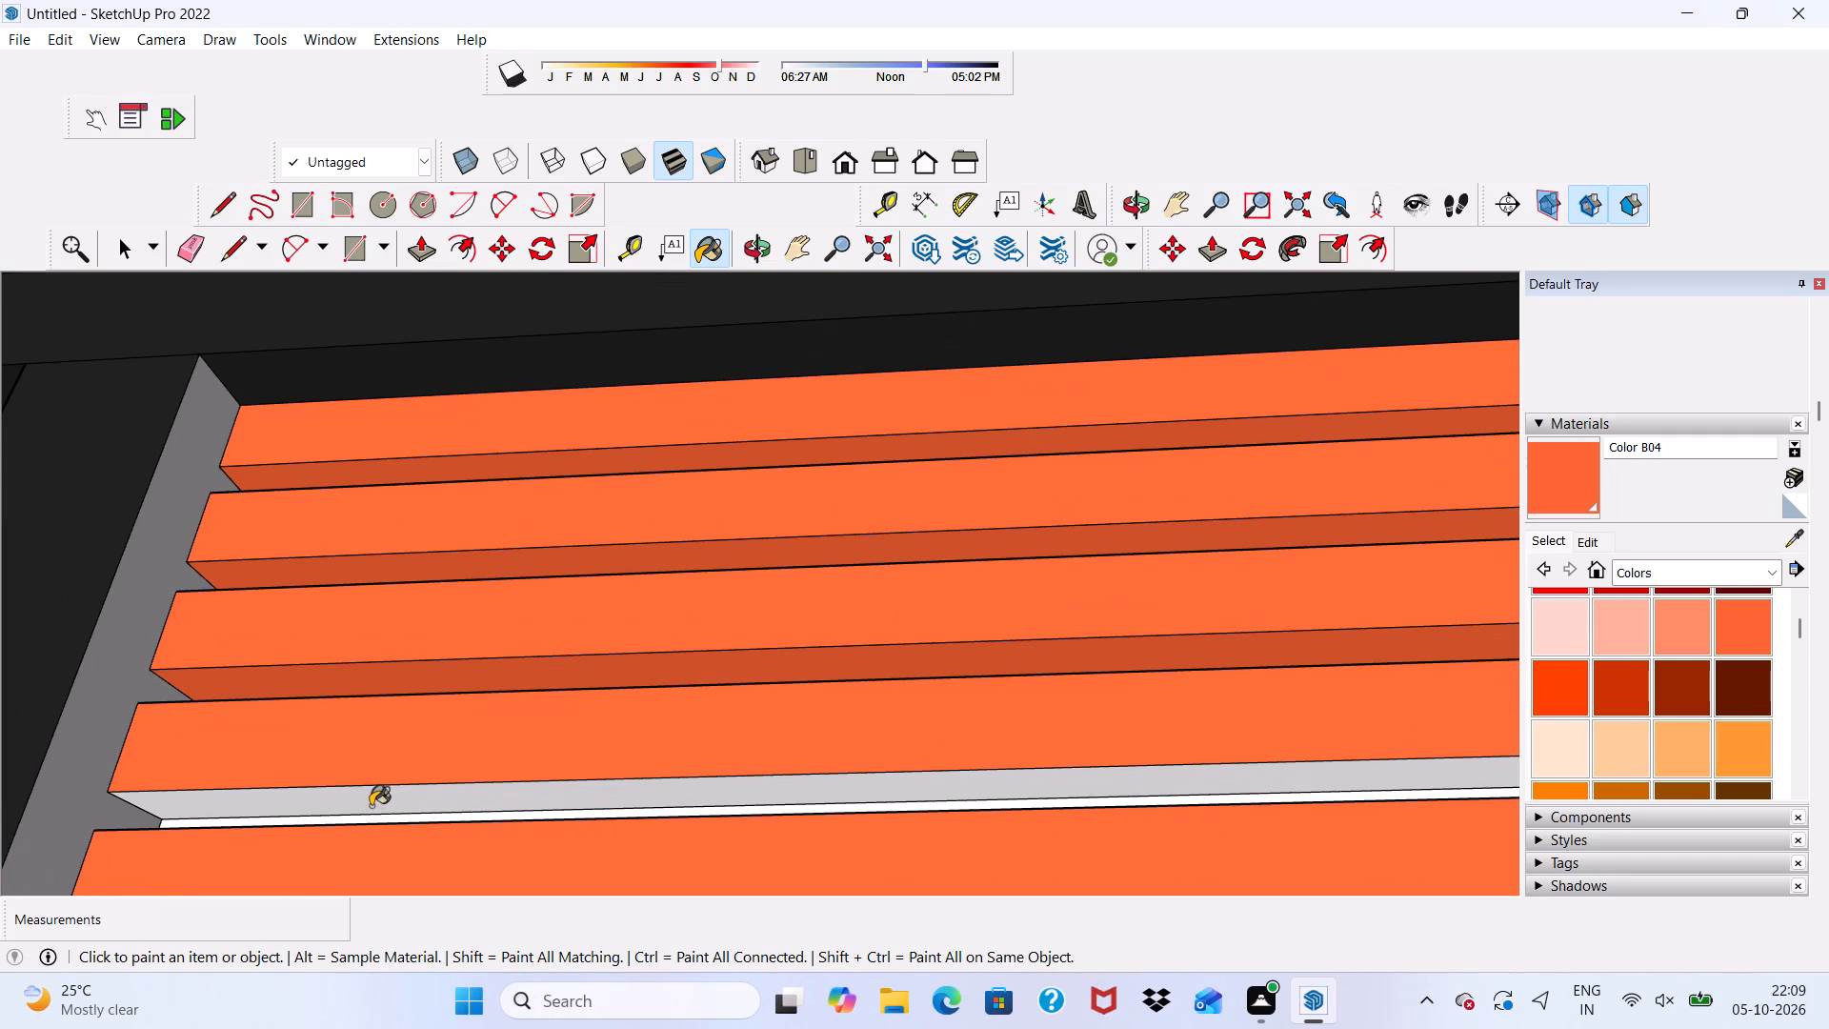
left_click(371, 805)
Paint the recessed strip below the top slat and the top faces of the second and third slats with Color B04.
scroll(371, 805, "down", 5)
scroll(519, 514, "down", 3)
scroll(475, 792, "up", 2)
scroll(475, 793, "down", 6)
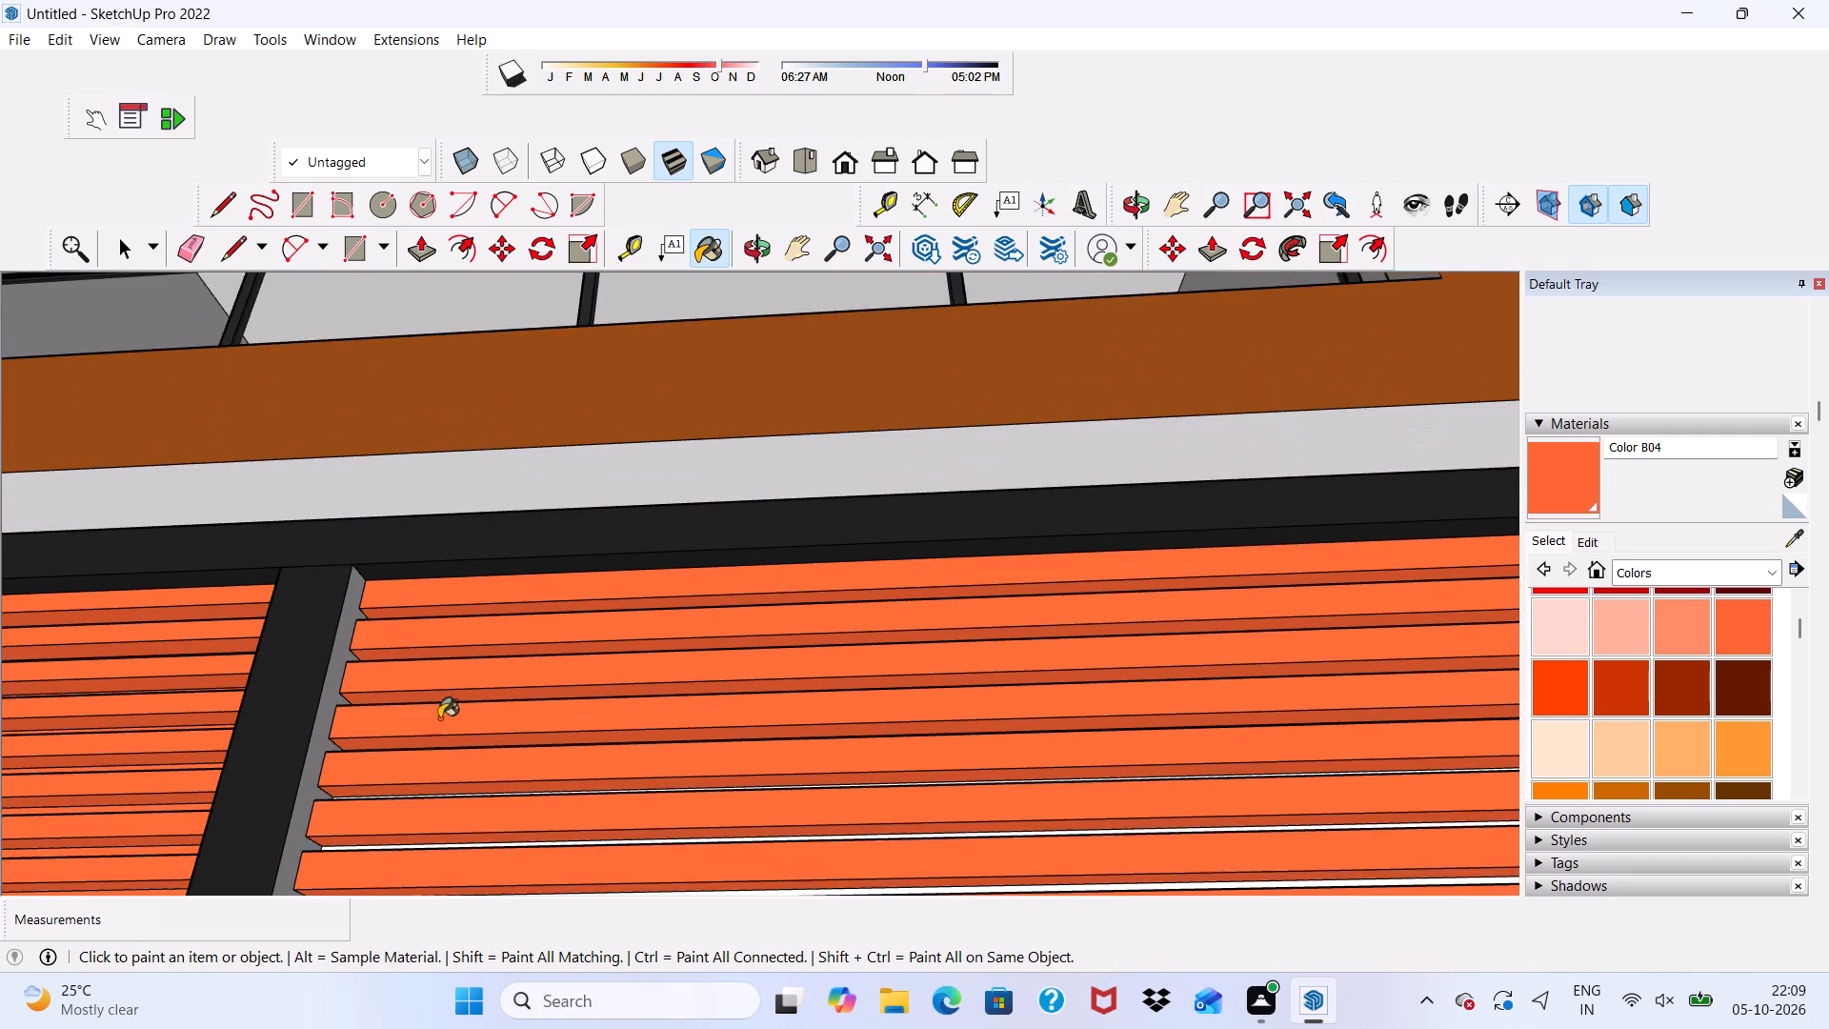
scroll(439, 718, "down", 1)
middle_click_drag(396, 836, 302, 1028)
scroll(453, 674, "up", 10)
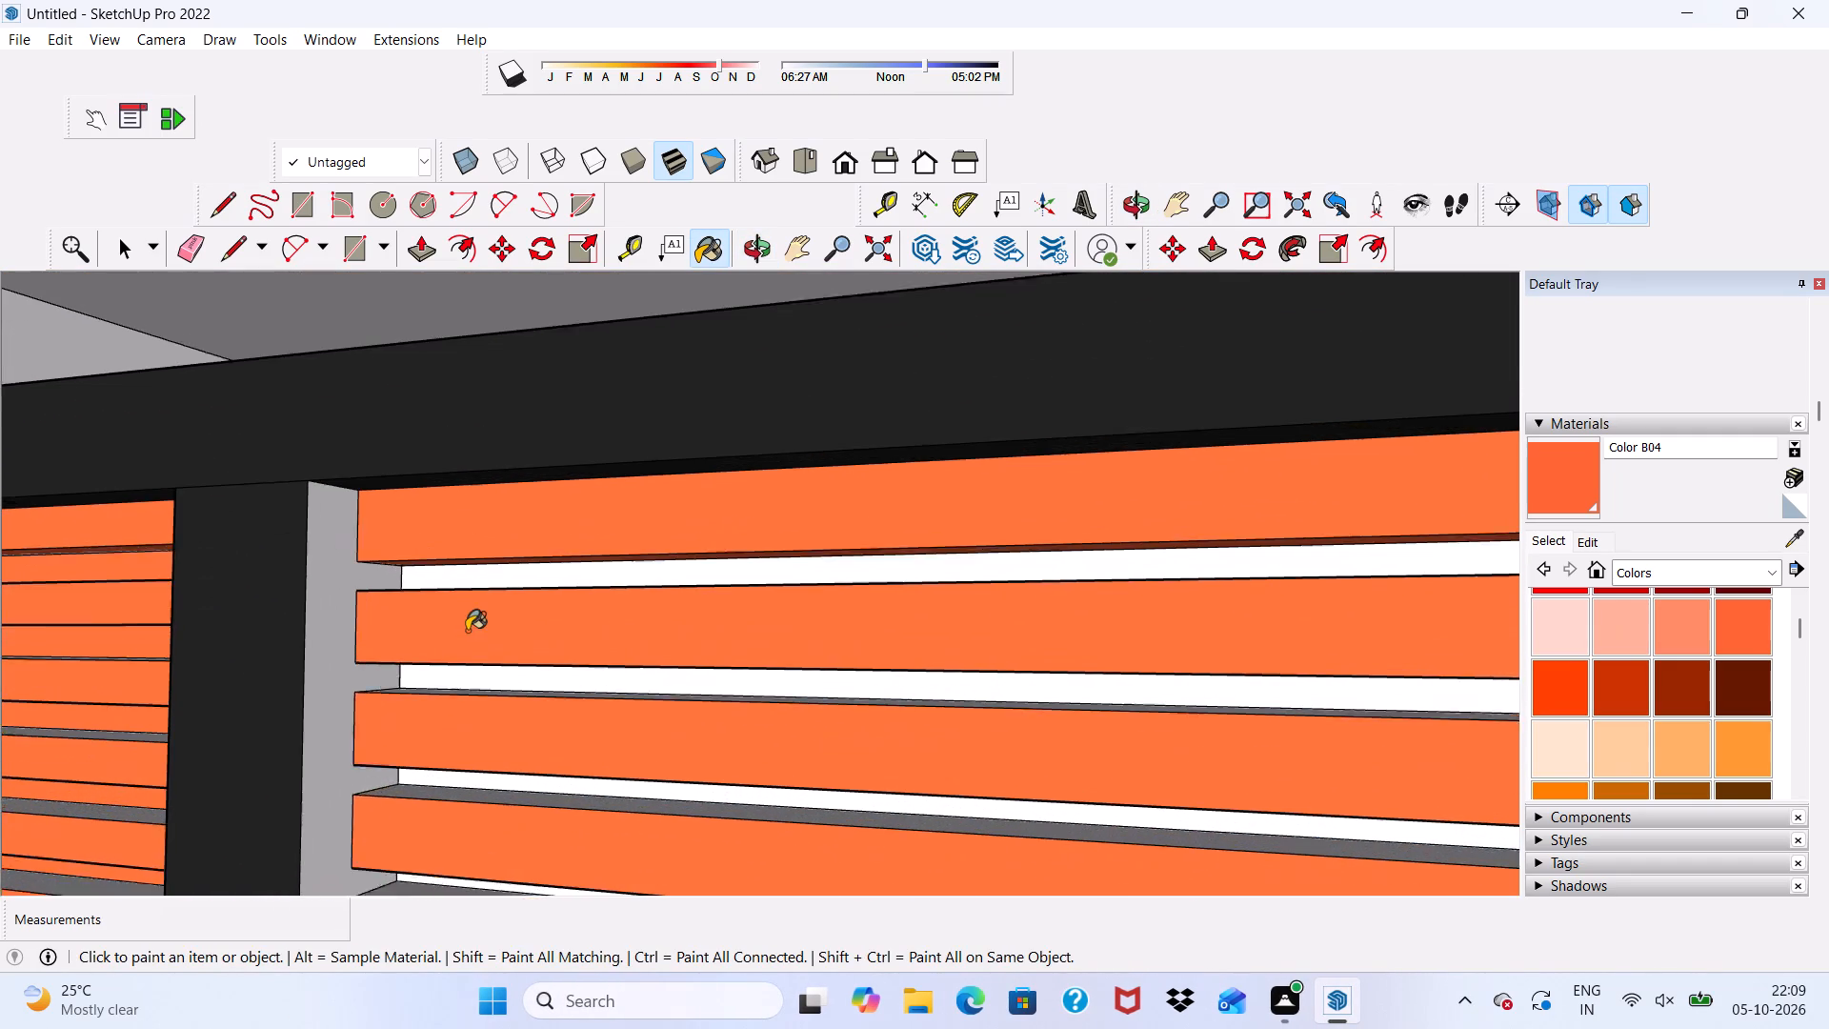
scroll(467, 631, "up", 2)
middle_click_drag(481, 570, 432, 675)
scroll(436, 616, "up", 8)
left_click(449, 565)
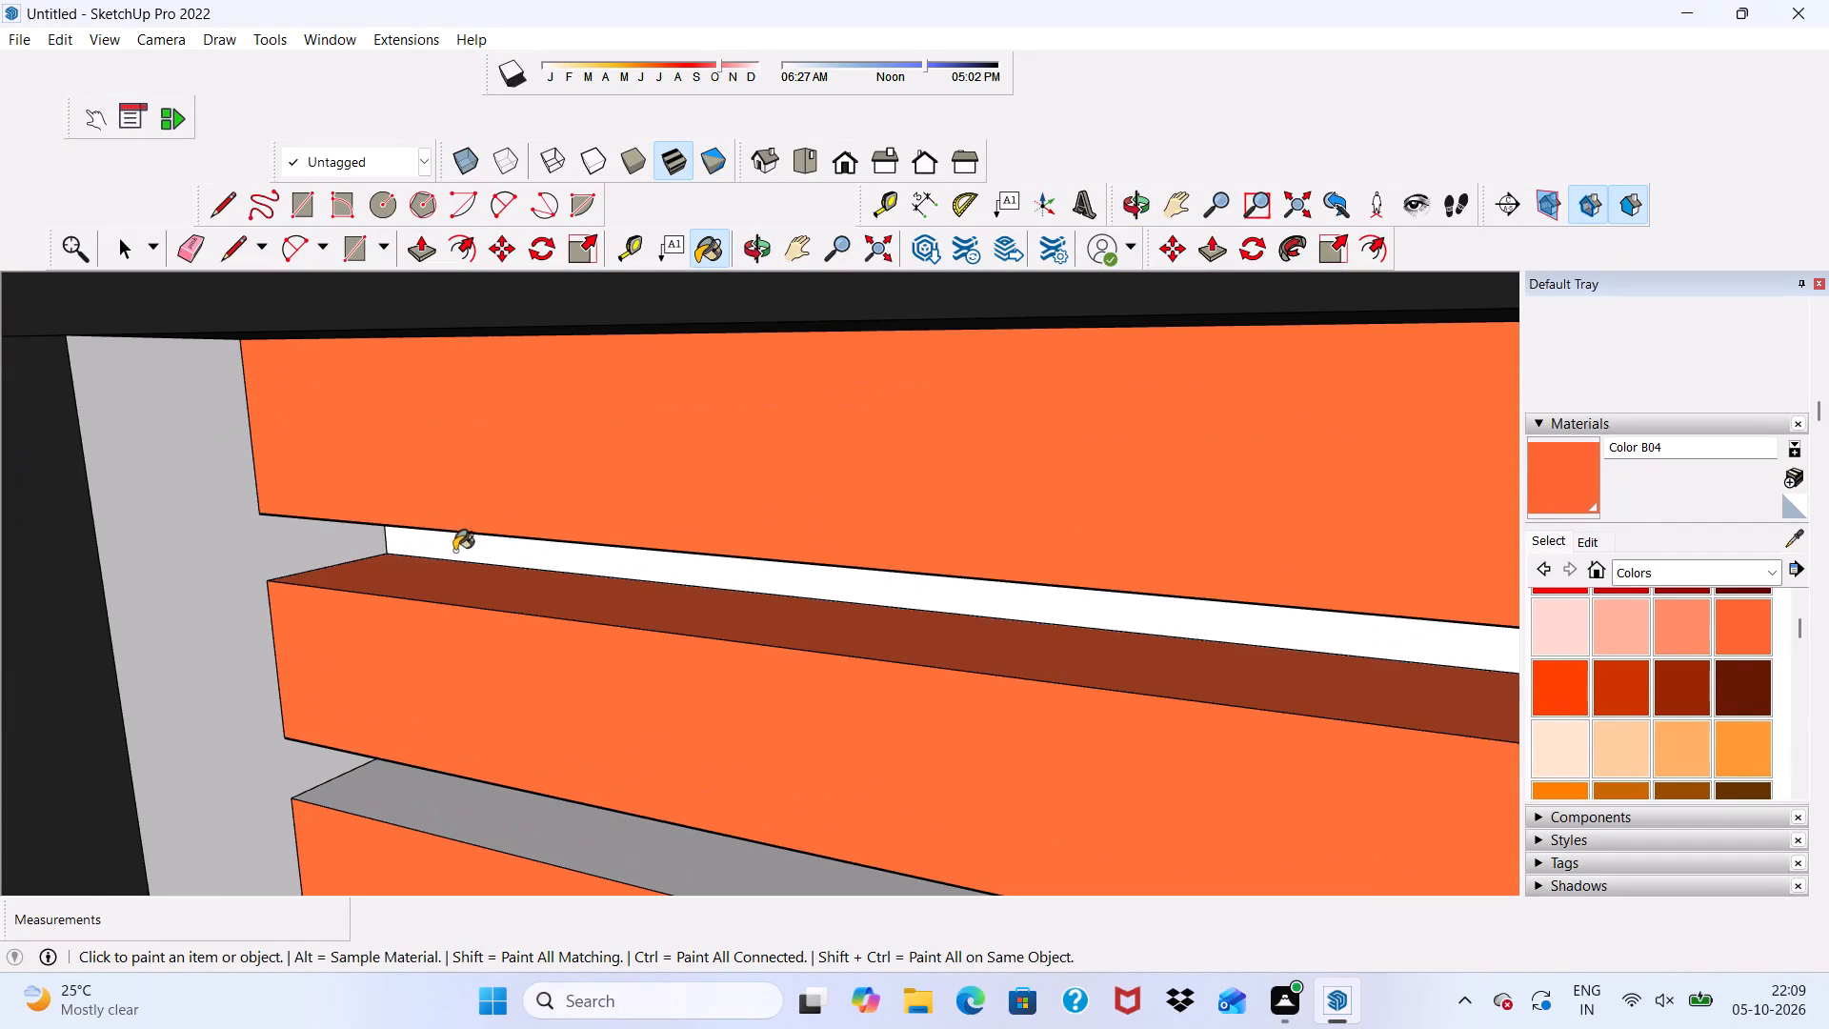
left_click(456, 545)
scroll(430, 667, "up", 1)
left_click(421, 826)
Paint the recessed strips below the second and third slats and the fourth slat's top face with Color B04.
scroll(392, 637, "up", 1)
scroll(392, 636, "down", 4)
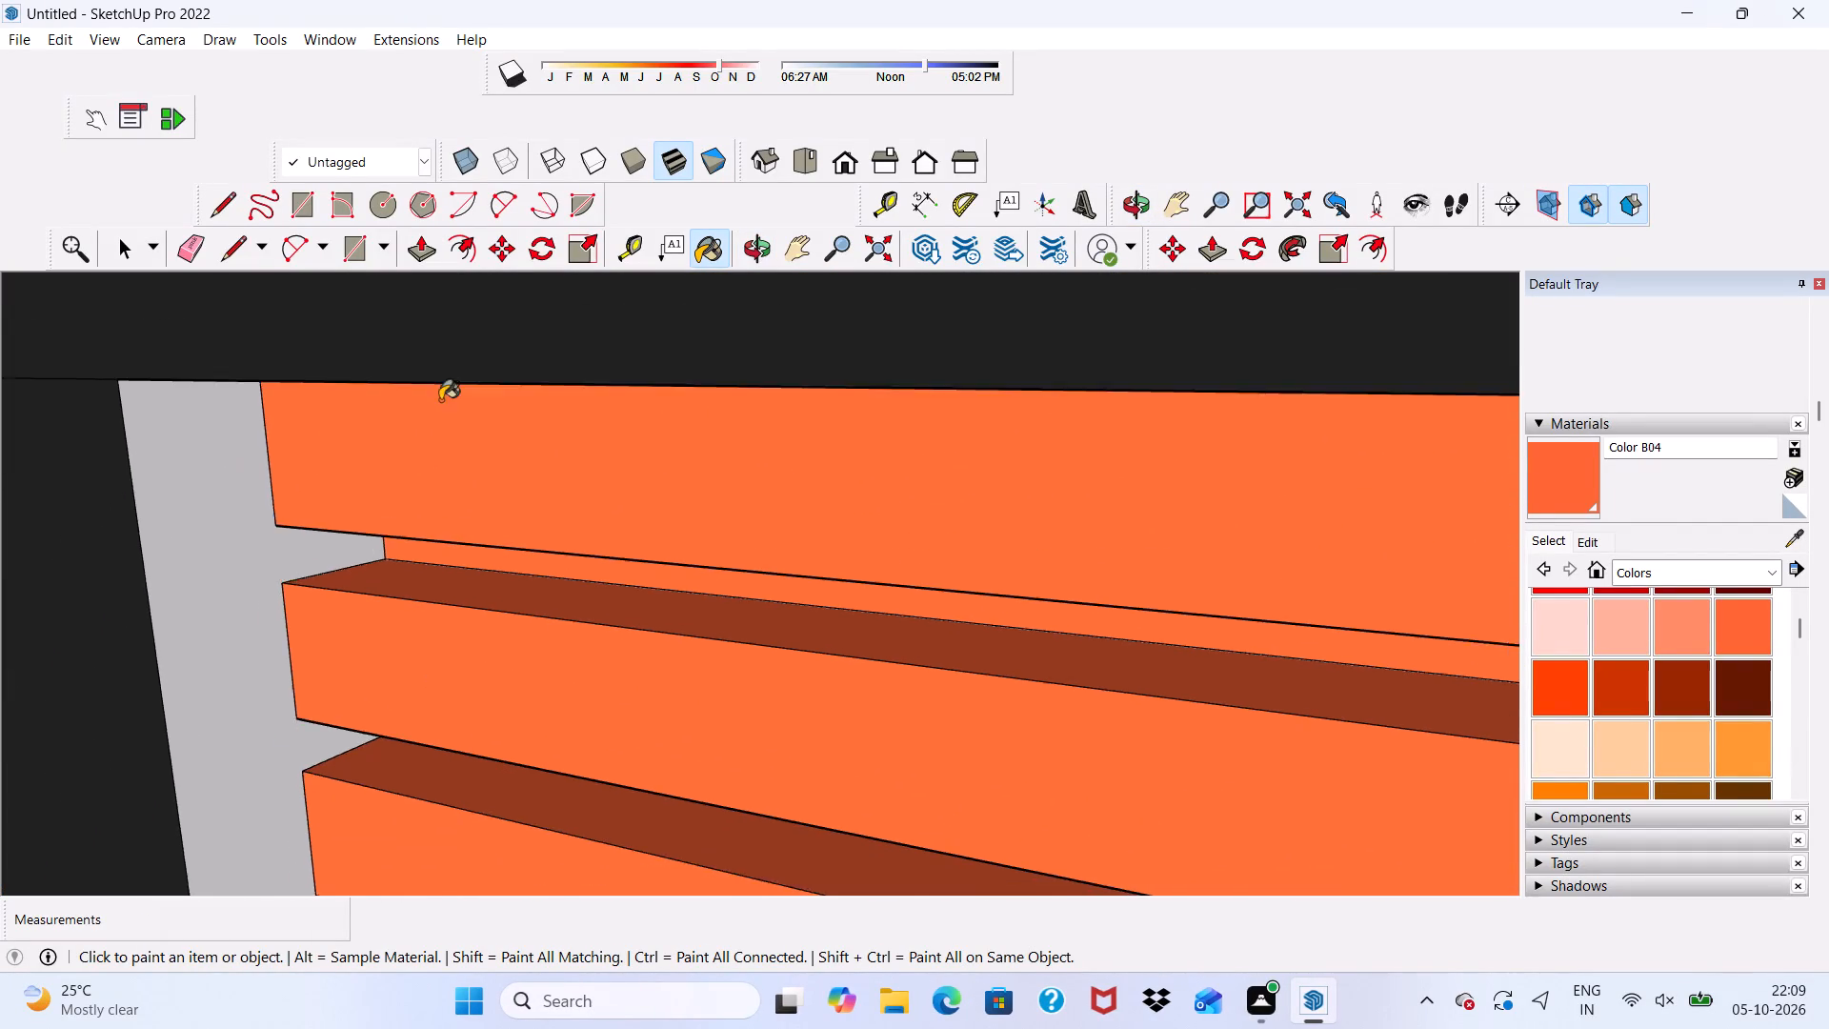
scroll(440, 400, "down", 2)
scroll(442, 412, "up", 1)
scroll(451, 429, "down", 8)
middle_click_drag(422, 647, 432, 546)
scroll(441, 562, "up", 7)
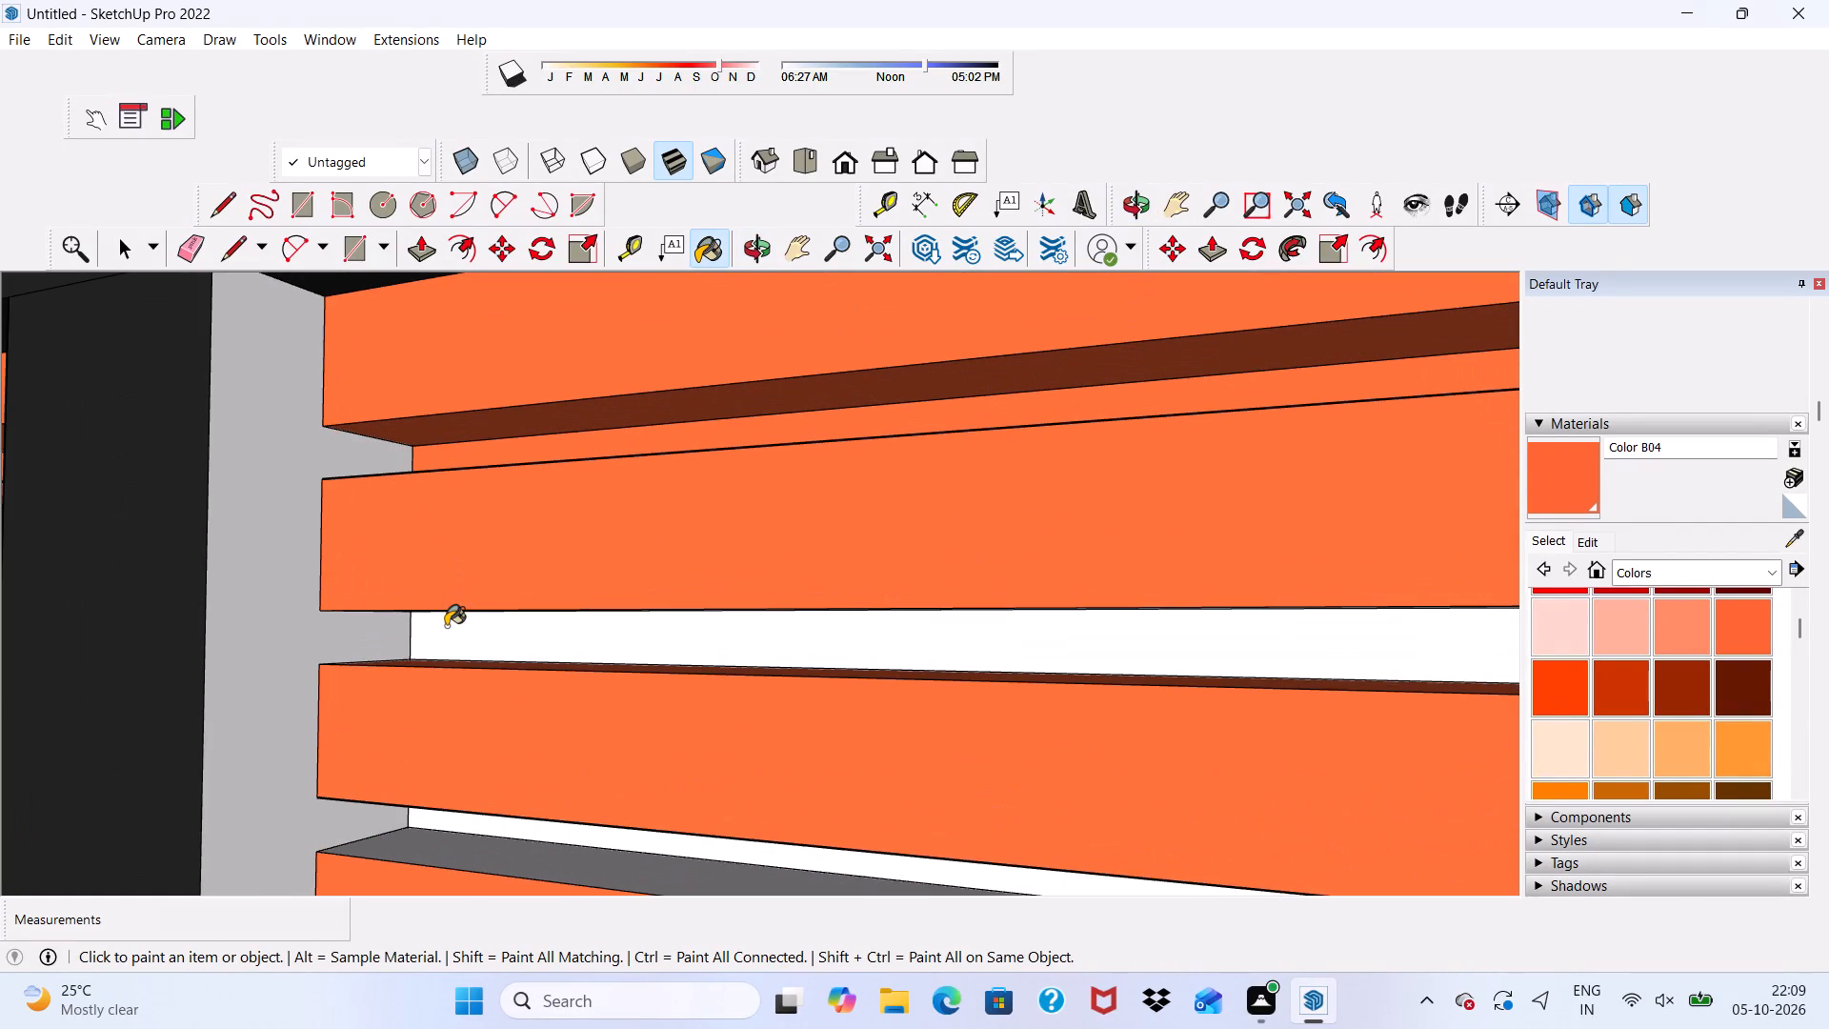
left_click(446, 626)
left_click(469, 839)
scroll(461, 800, "down", 2)
middle_click_drag(460, 798, 467, 662)
left_click(472, 772)
scroll(428, 740, "down", 5)
scroll(533, 850, "up", 6)
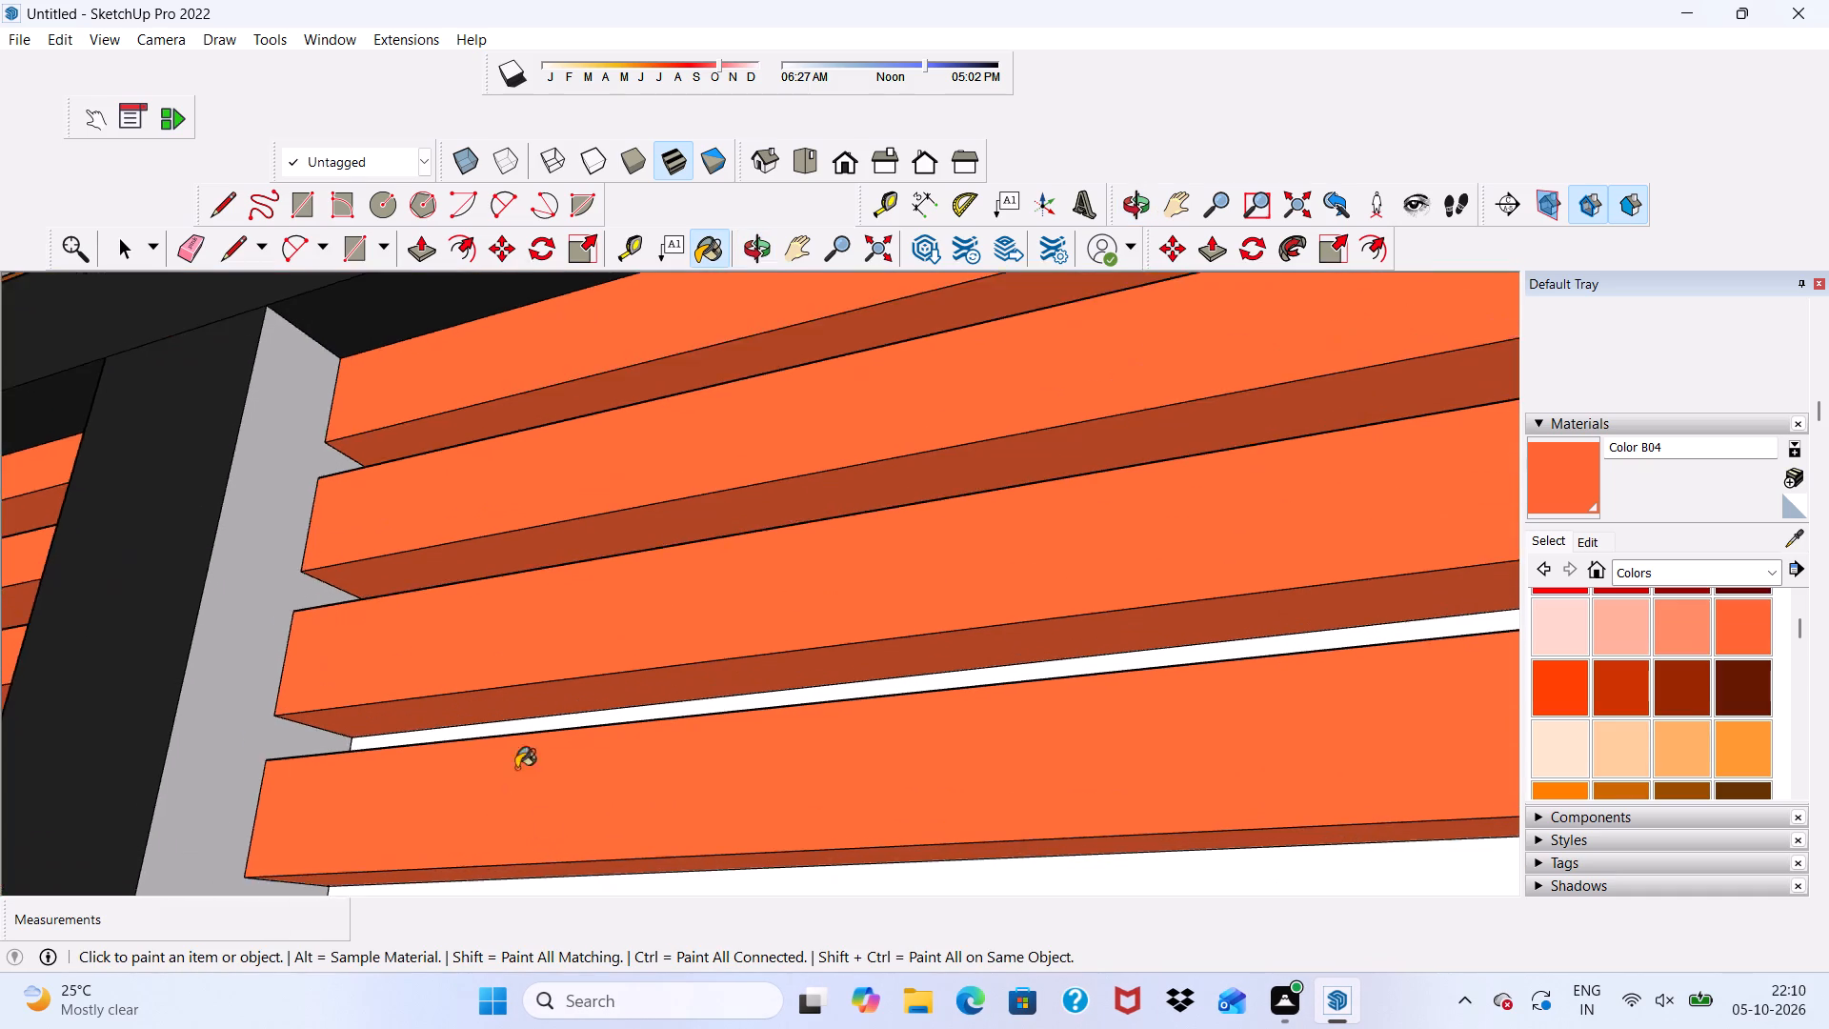
scroll(516, 768, "up", 4)
left_click(496, 704)
scroll(486, 686, "down", 6)
scroll(435, 571, "up", 7)
scroll(437, 584, "down", 1)
middle_click_drag(436, 591, 407, 712)
left_click(367, 803)
Paint the four remaining white recessed strips below the fourth to seventh slats with Color B04, working downward.
scroll(358, 776, "down", 5)
scroll(370, 393, "down", 6)
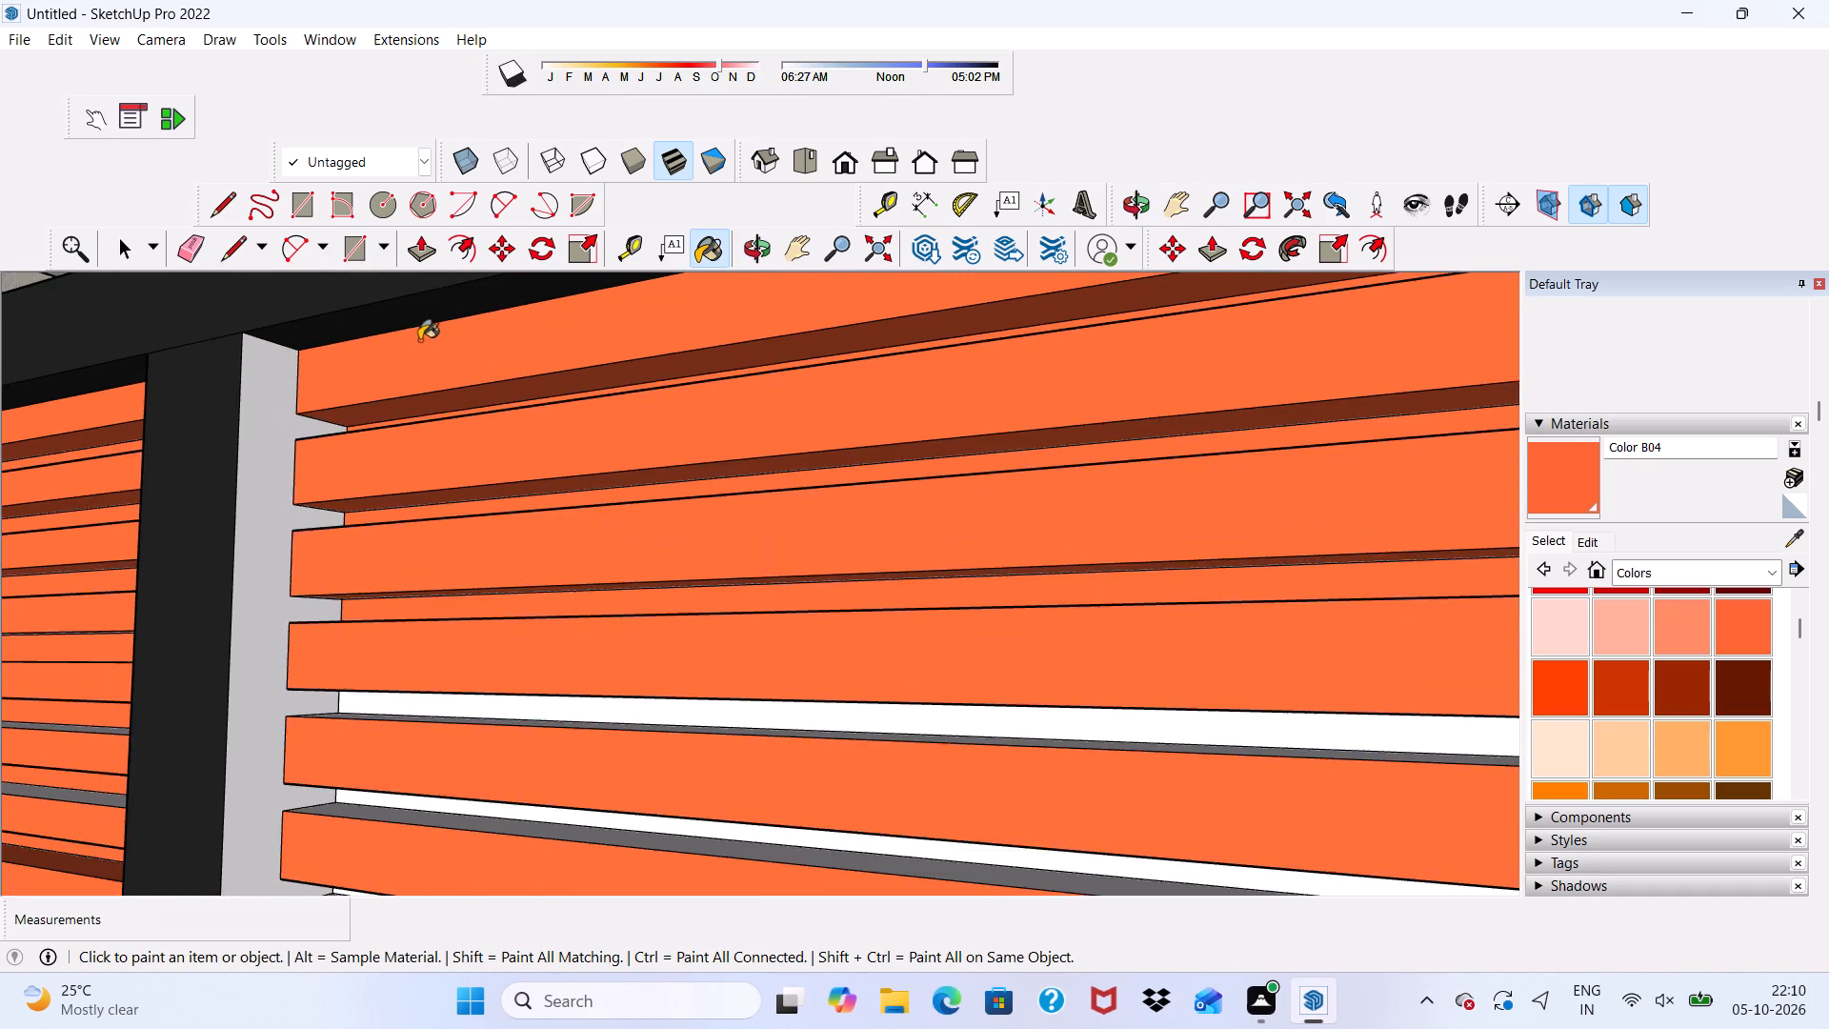
scroll(419, 340, "down", 5)
scroll(448, 778, "up", 2)
scroll(426, 643, "up", 3)
left_click(432, 615)
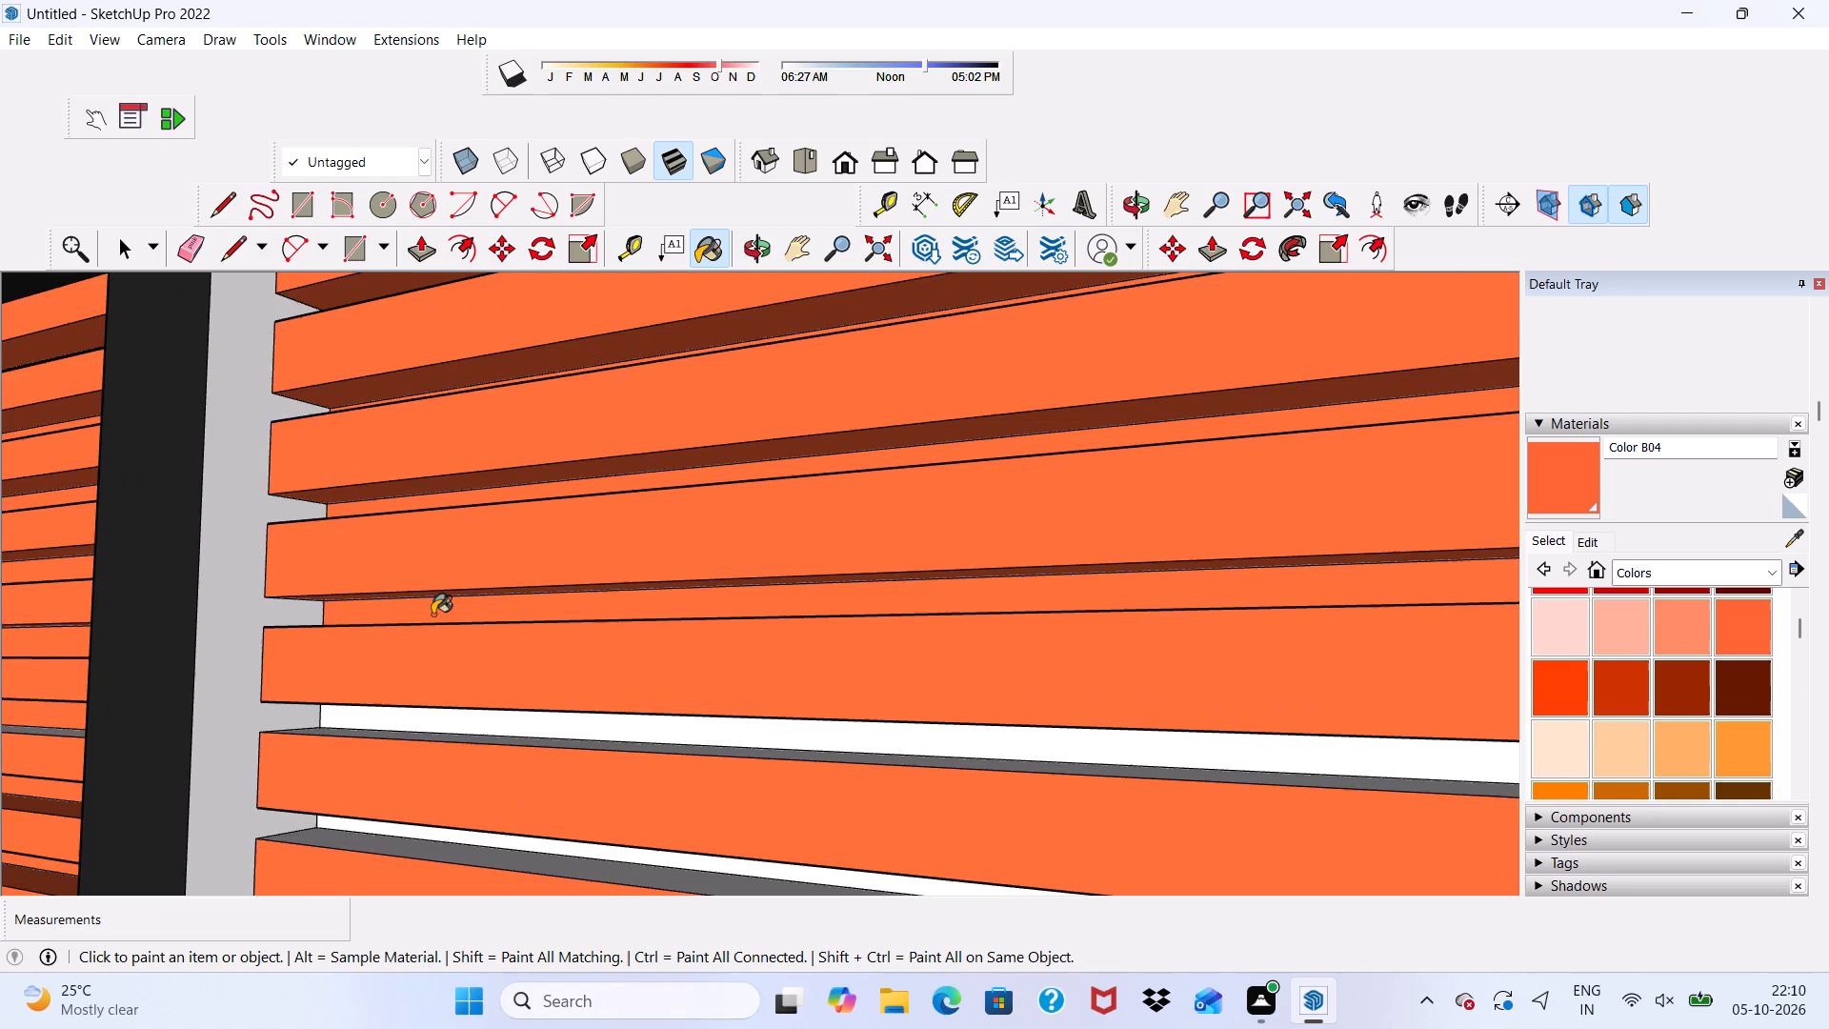
scroll(436, 626, "up", 1)
left_click(424, 743)
left_click(424, 736)
scroll(330, 889, "up", 1)
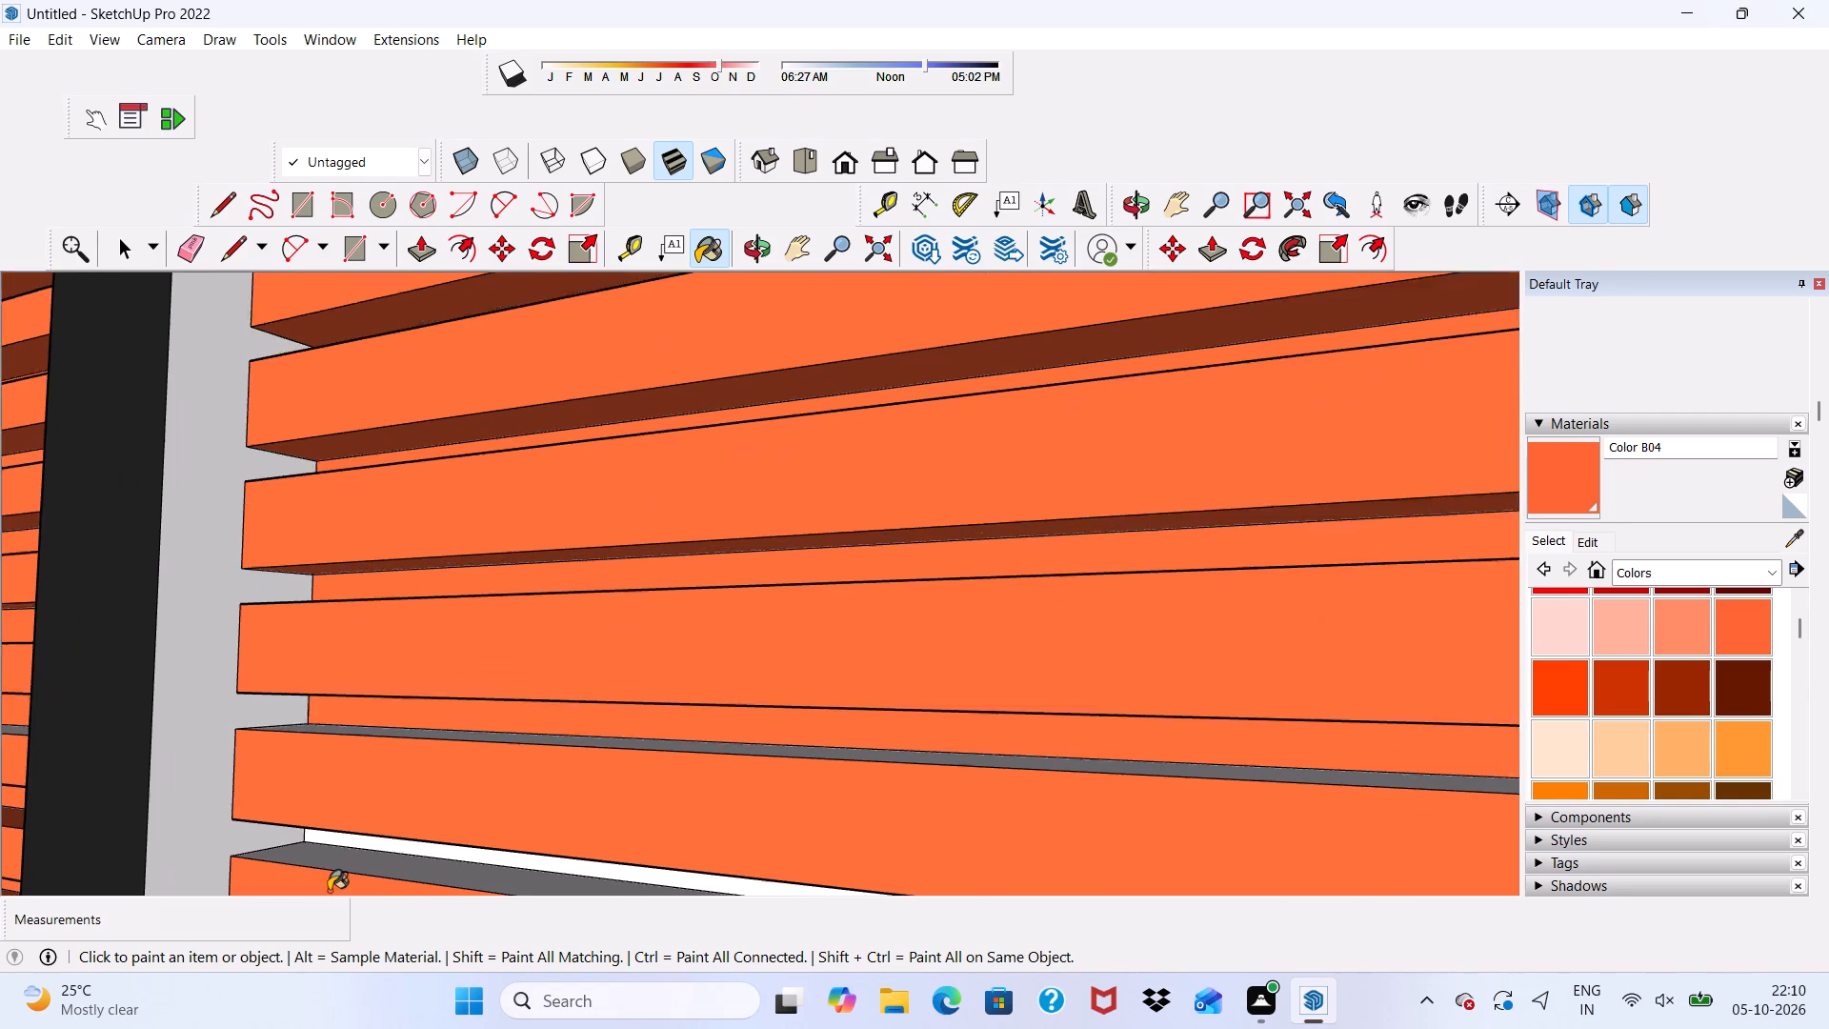
scroll(329, 891, "up", 1)
left_click(332, 835)
scroll(332, 845, "up", 3)
scroll(362, 676, "down", 9)
scroll(392, 418, "up", 1)
scroll(392, 419, "down", 3)
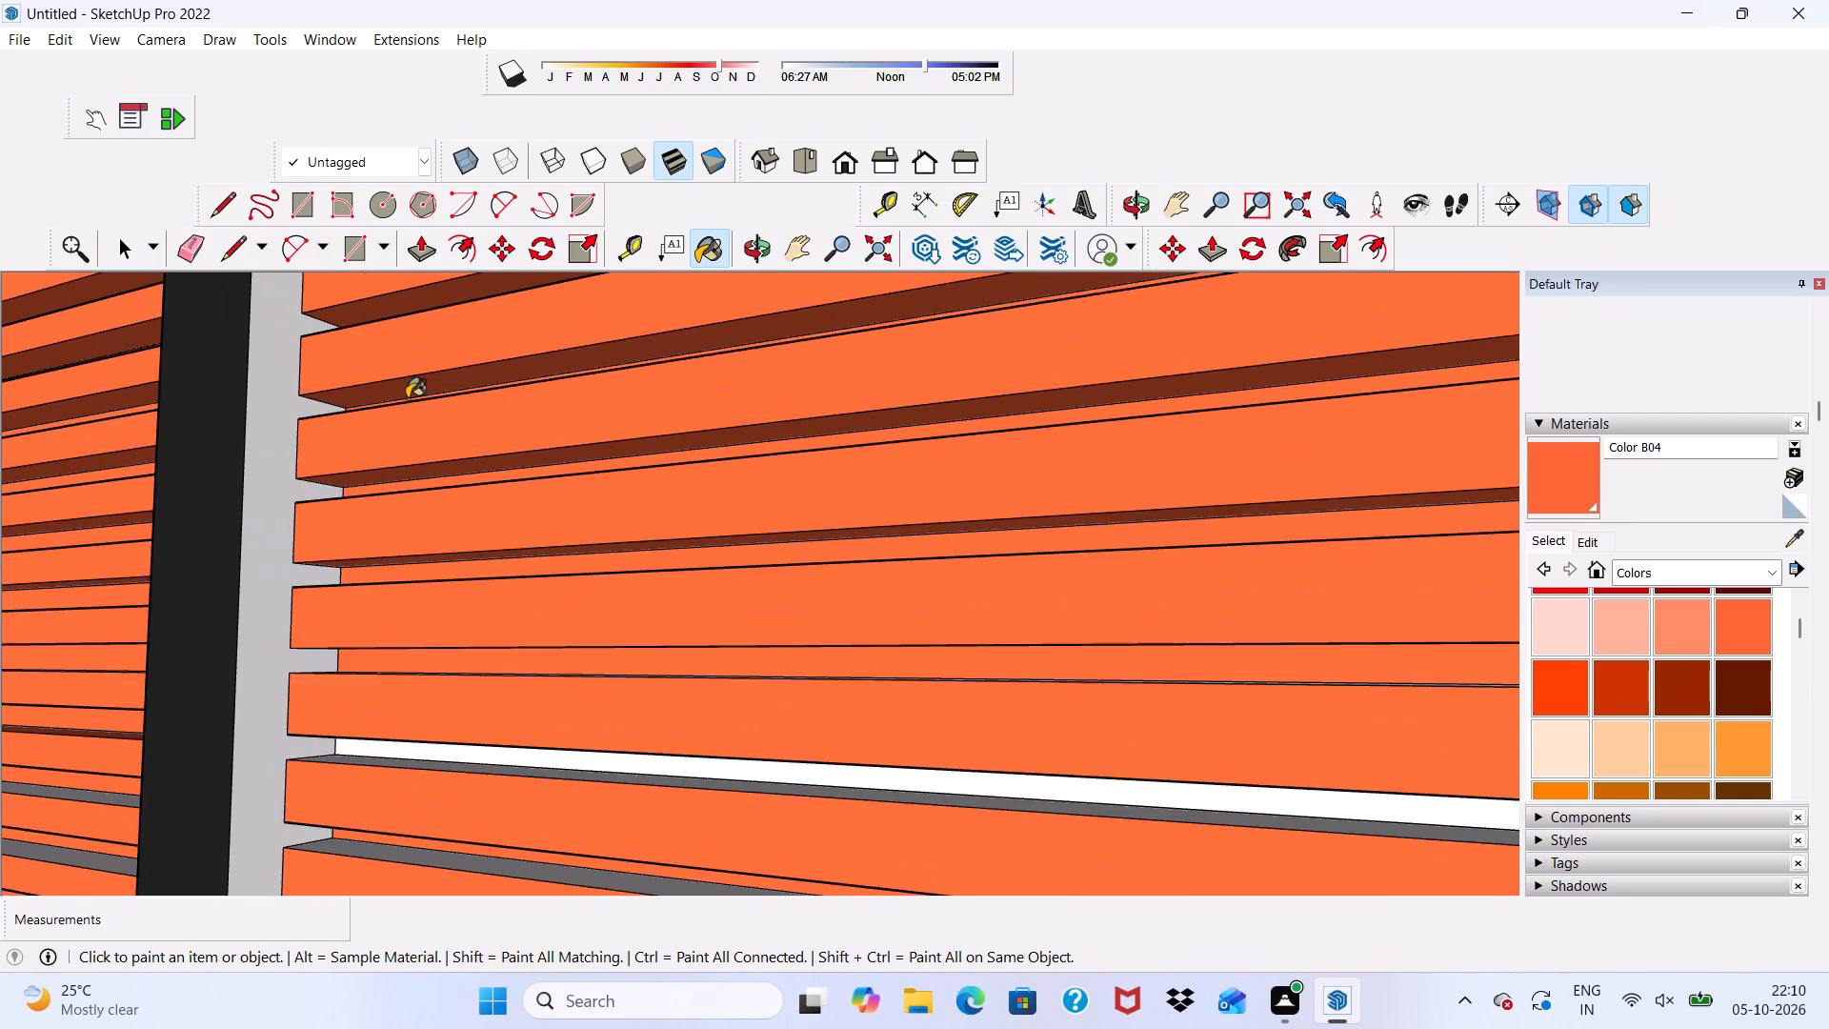
scroll(407, 398, "down", 4)
scroll(372, 696, "up", 4)
left_click(388, 634)
Paint the top faces of the three uppermost still-grey slats in the adjoining gate section with Color B04.
middle_click_drag(399, 709, 153, 878)
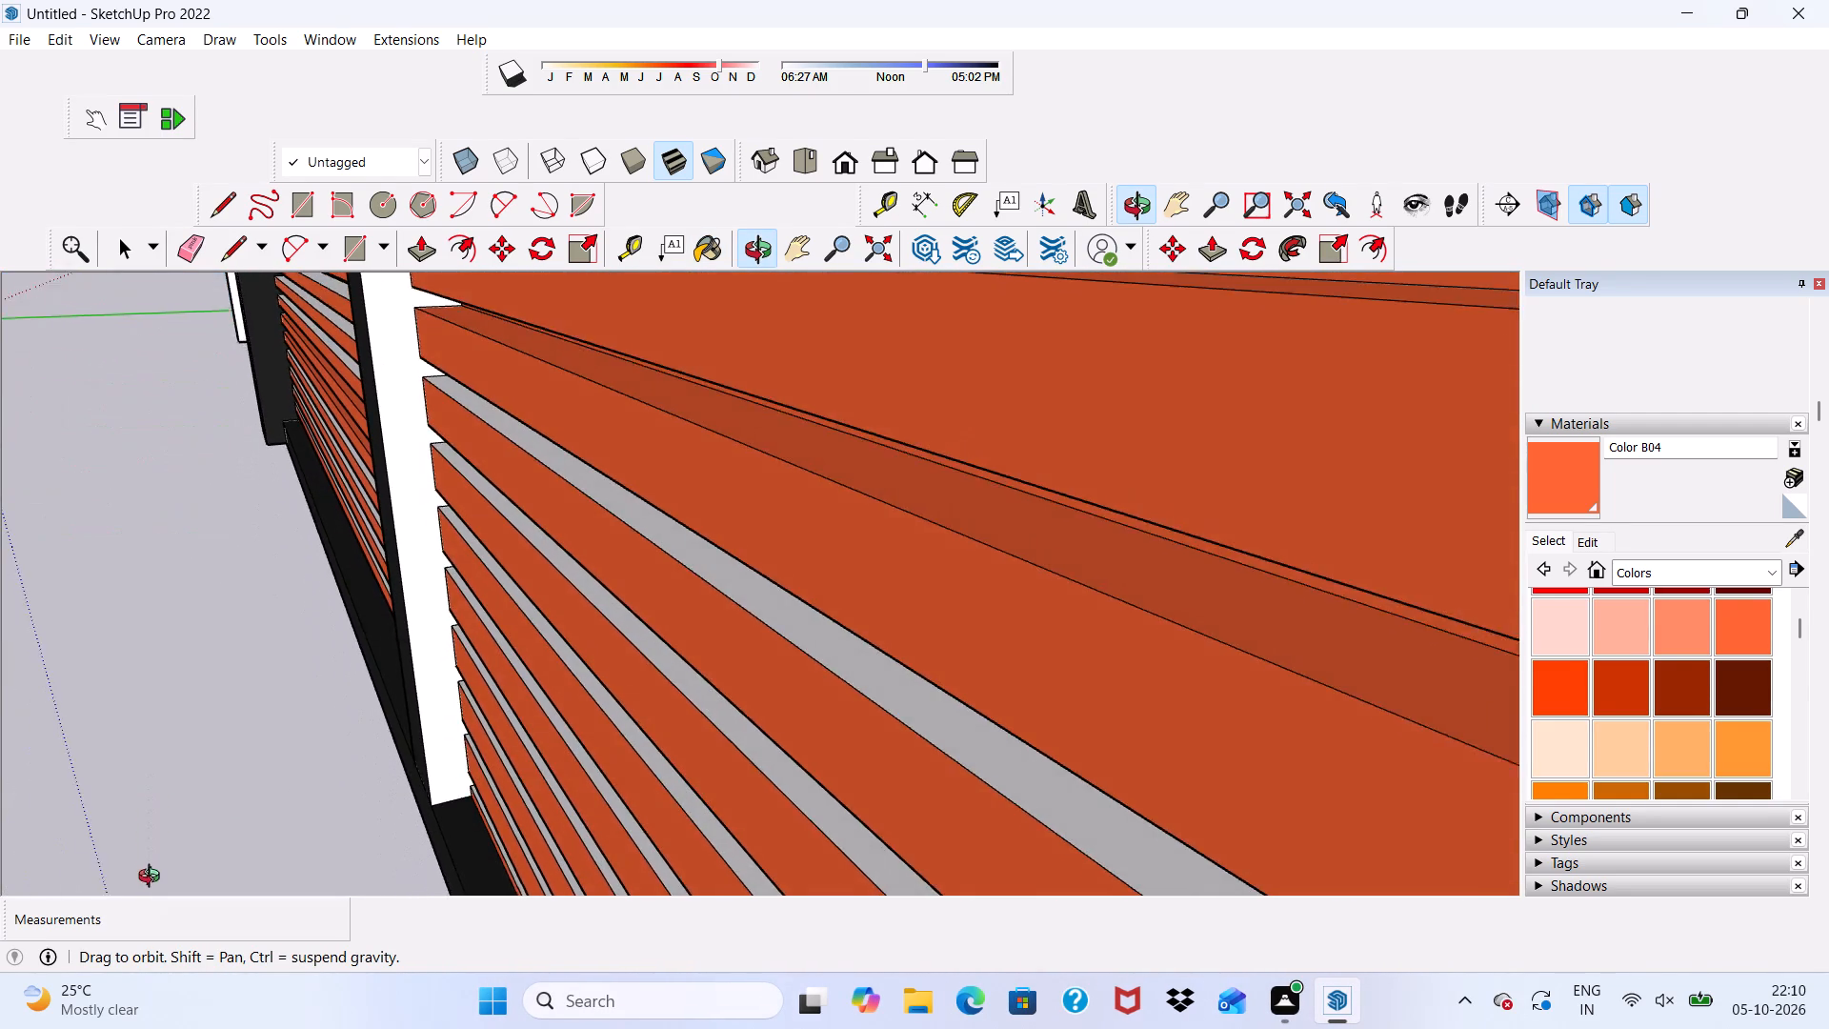
middle_click_drag(153, 878, 153, 880)
middle_click(152, 880)
scroll(164, 832, "up", 1)
scroll(225, 723, "down", 5)
scroll(394, 653, "down", 4)
middle_click_drag(394, 642, 412, 549)
middle_click(412, 549)
middle_click_drag(415, 551, 426, 596)
scroll(428, 587, "up", 8)
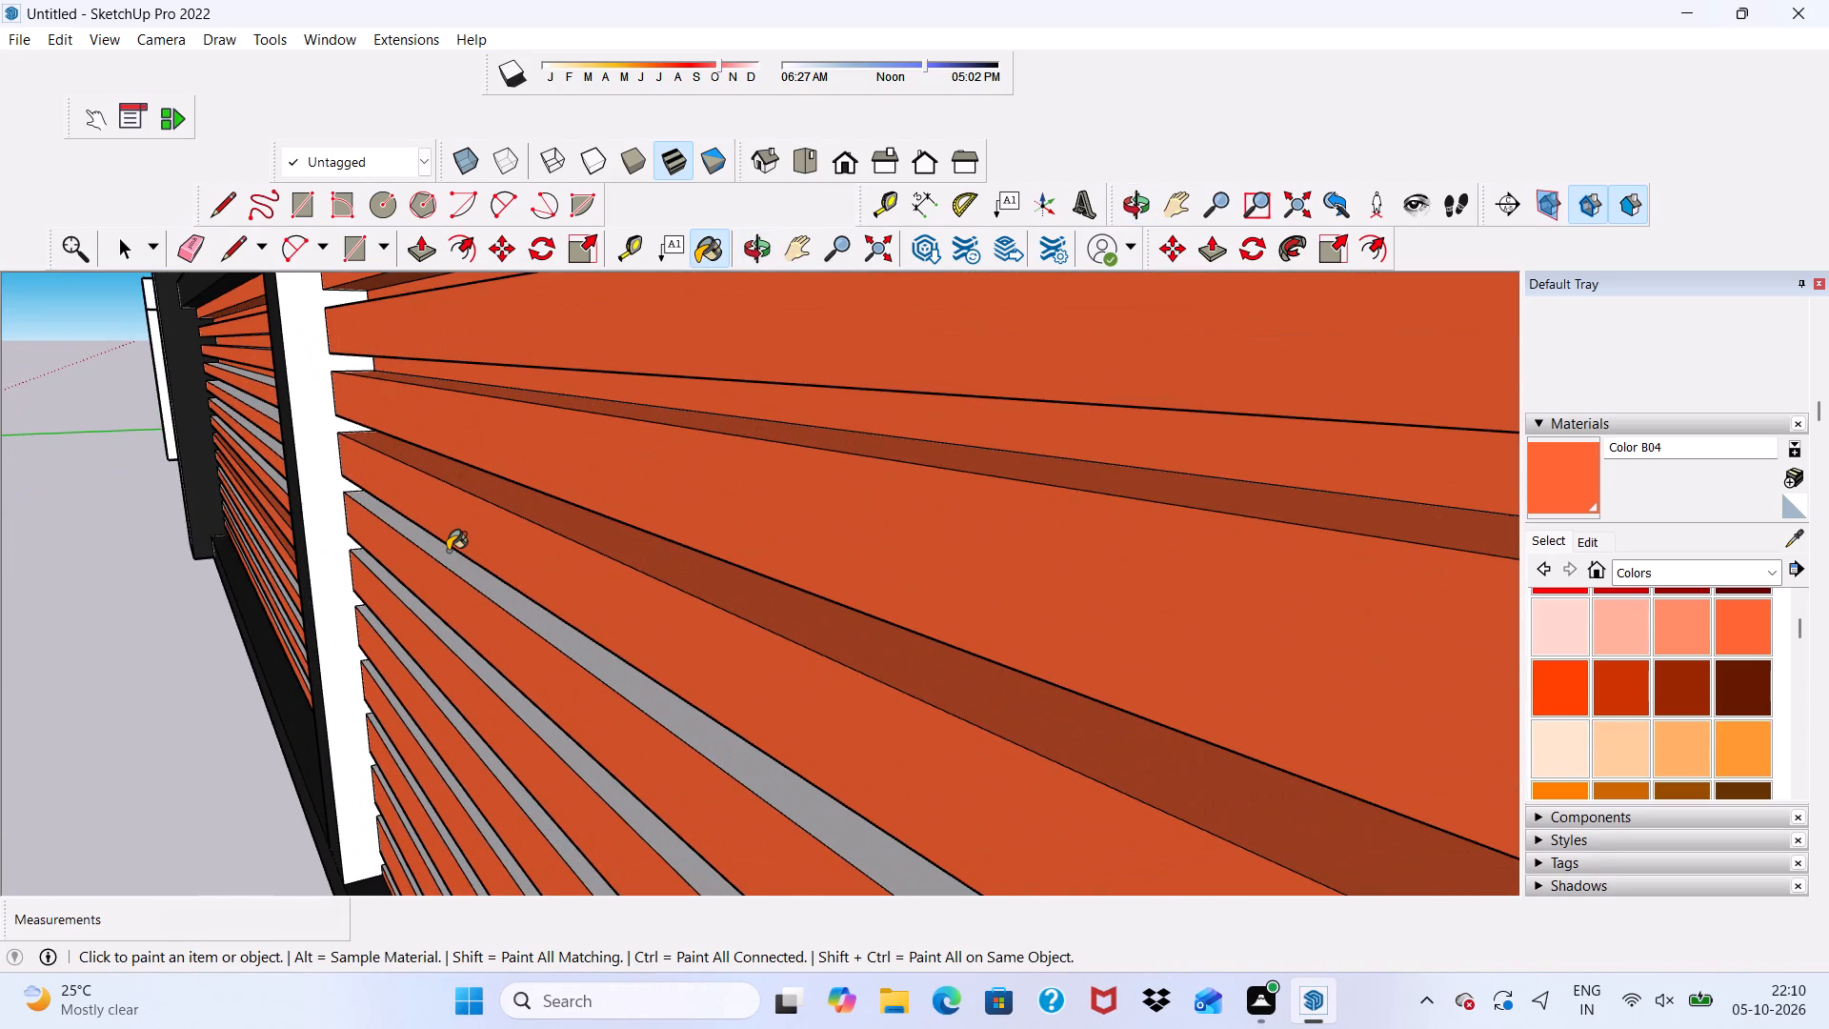
scroll(448, 551, "up", 1)
left_click(448, 553)
left_click(439, 631)
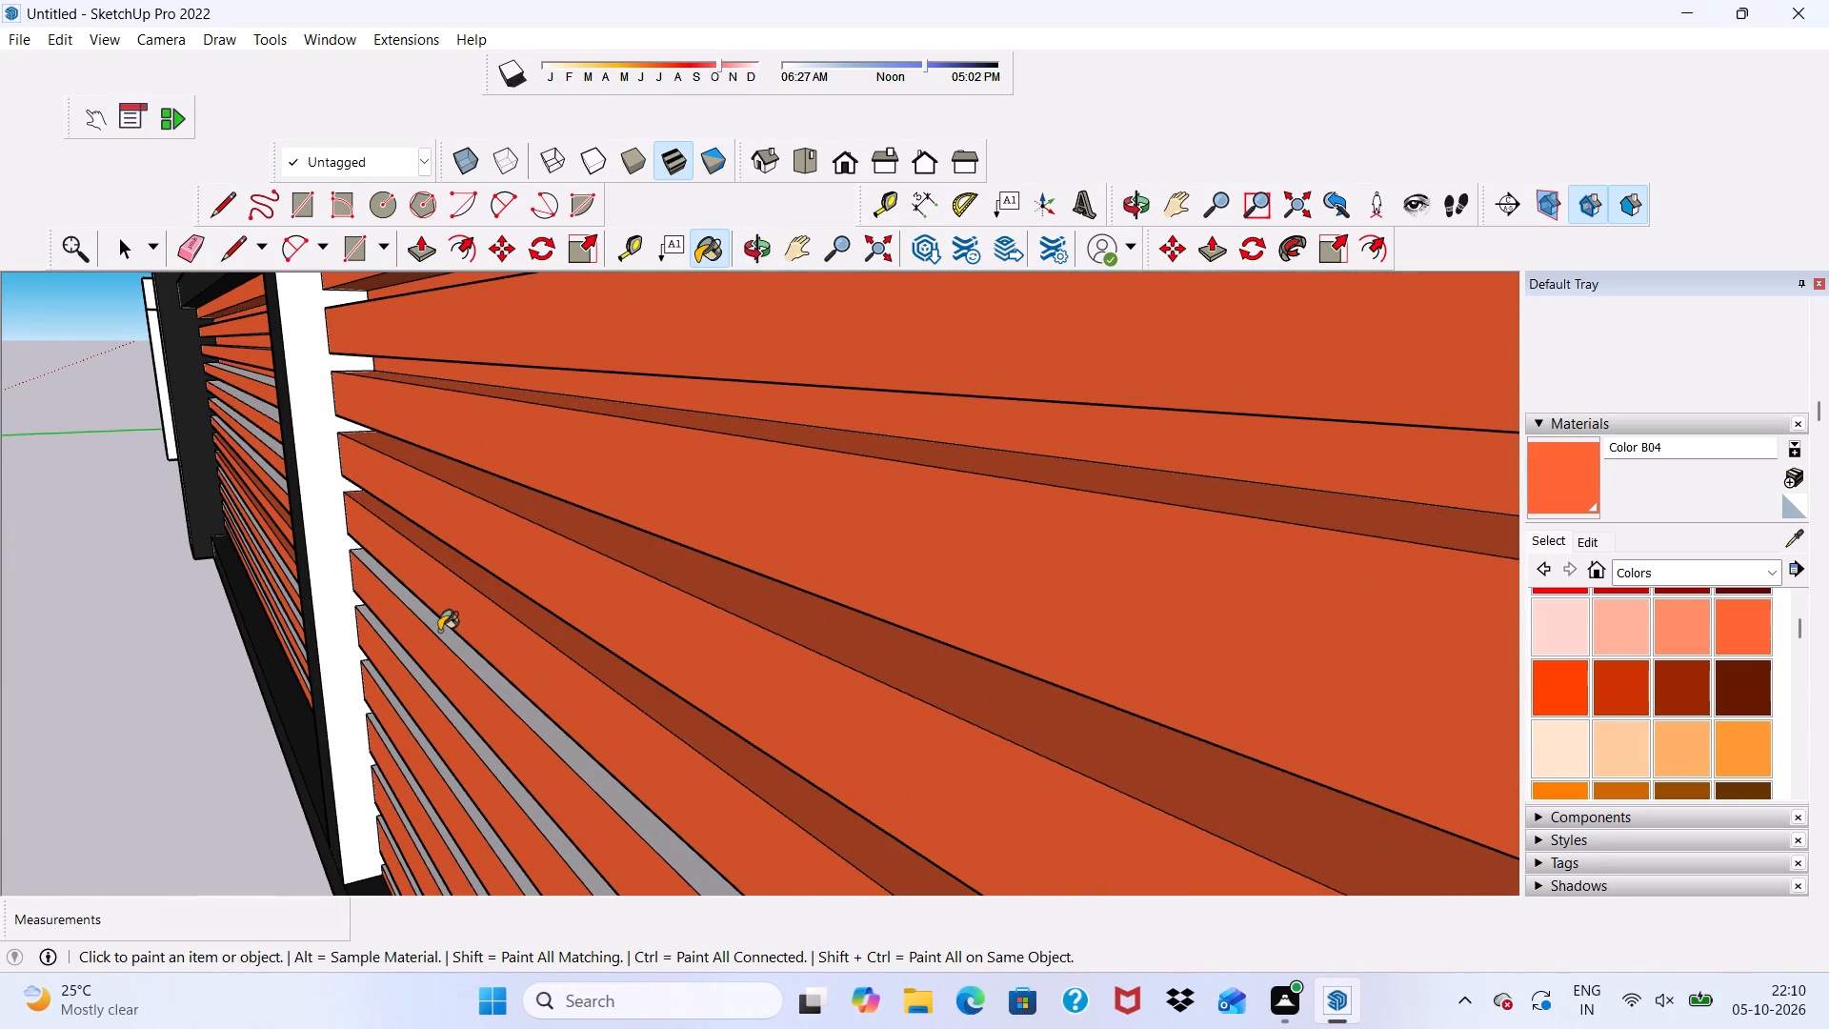
left_click(424, 696)
left_click(427, 689)
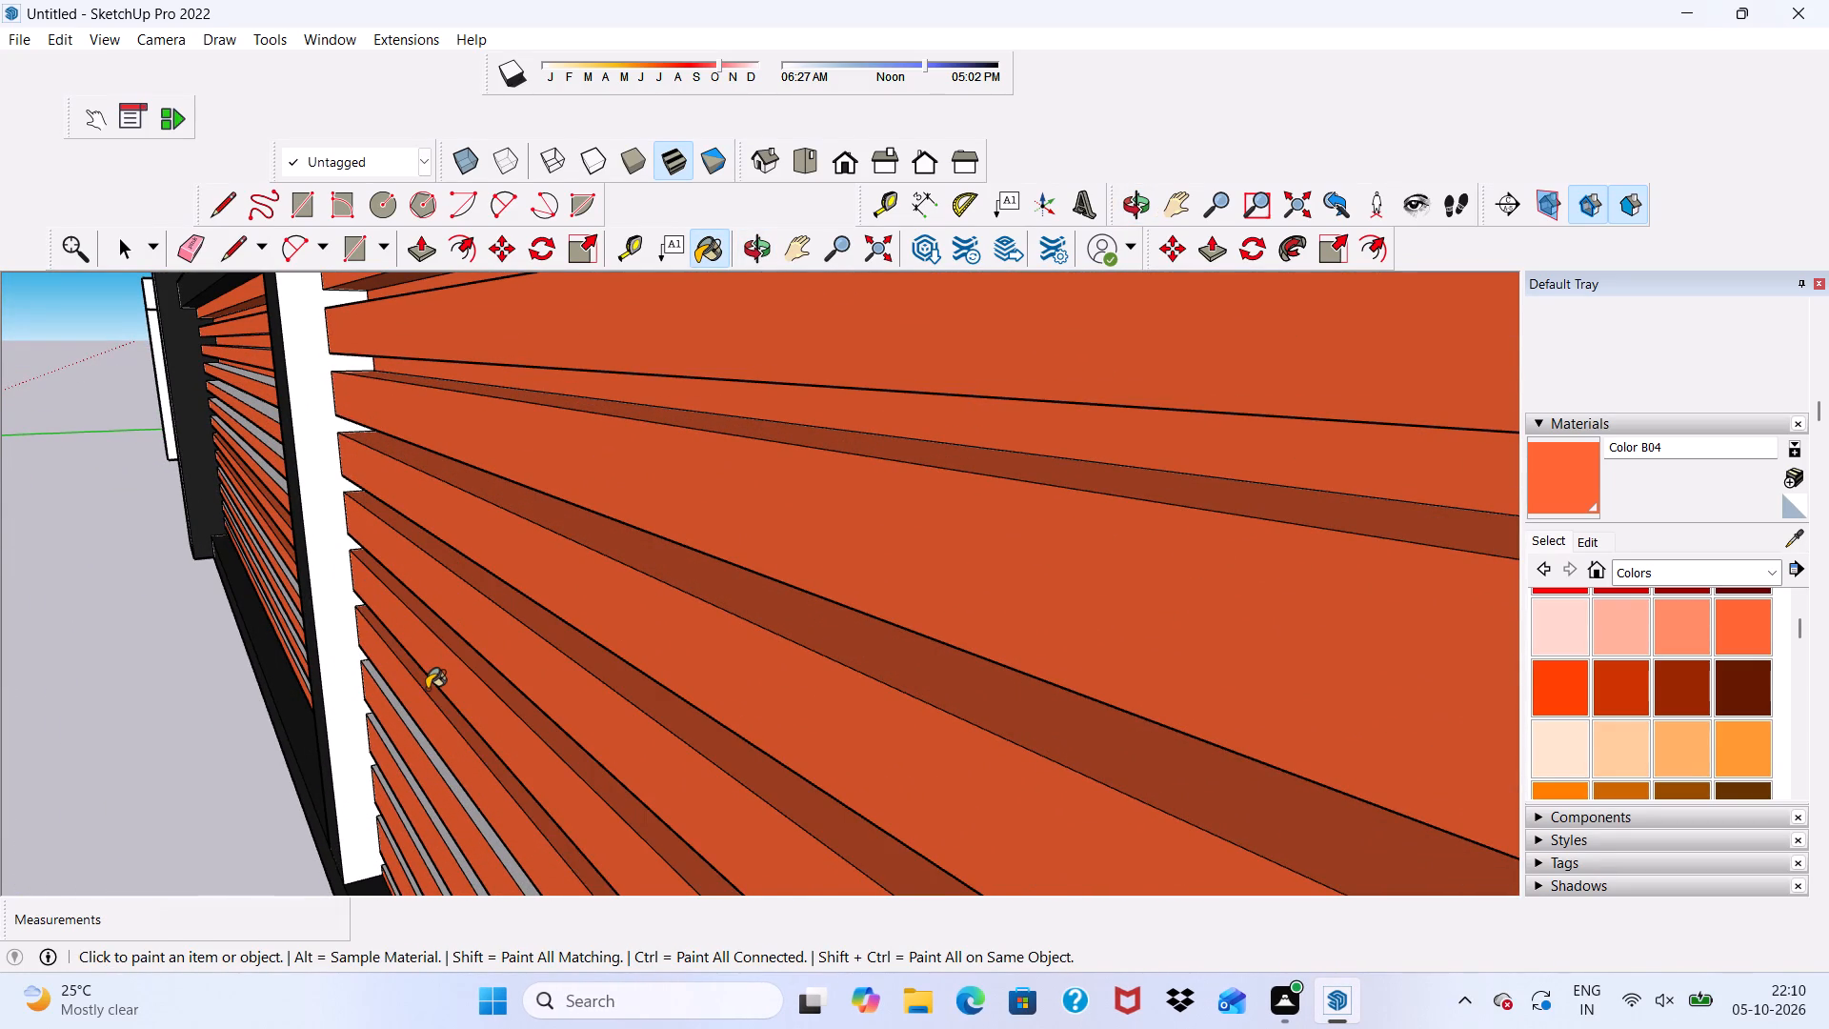
Paint the top faces of the next two slats down in the adjoining gate section with Color B04.
scroll(427, 689, "up", 3)
left_click(386, 715)
scroll(386, 715, "up", 4)
left_click(386, 715)
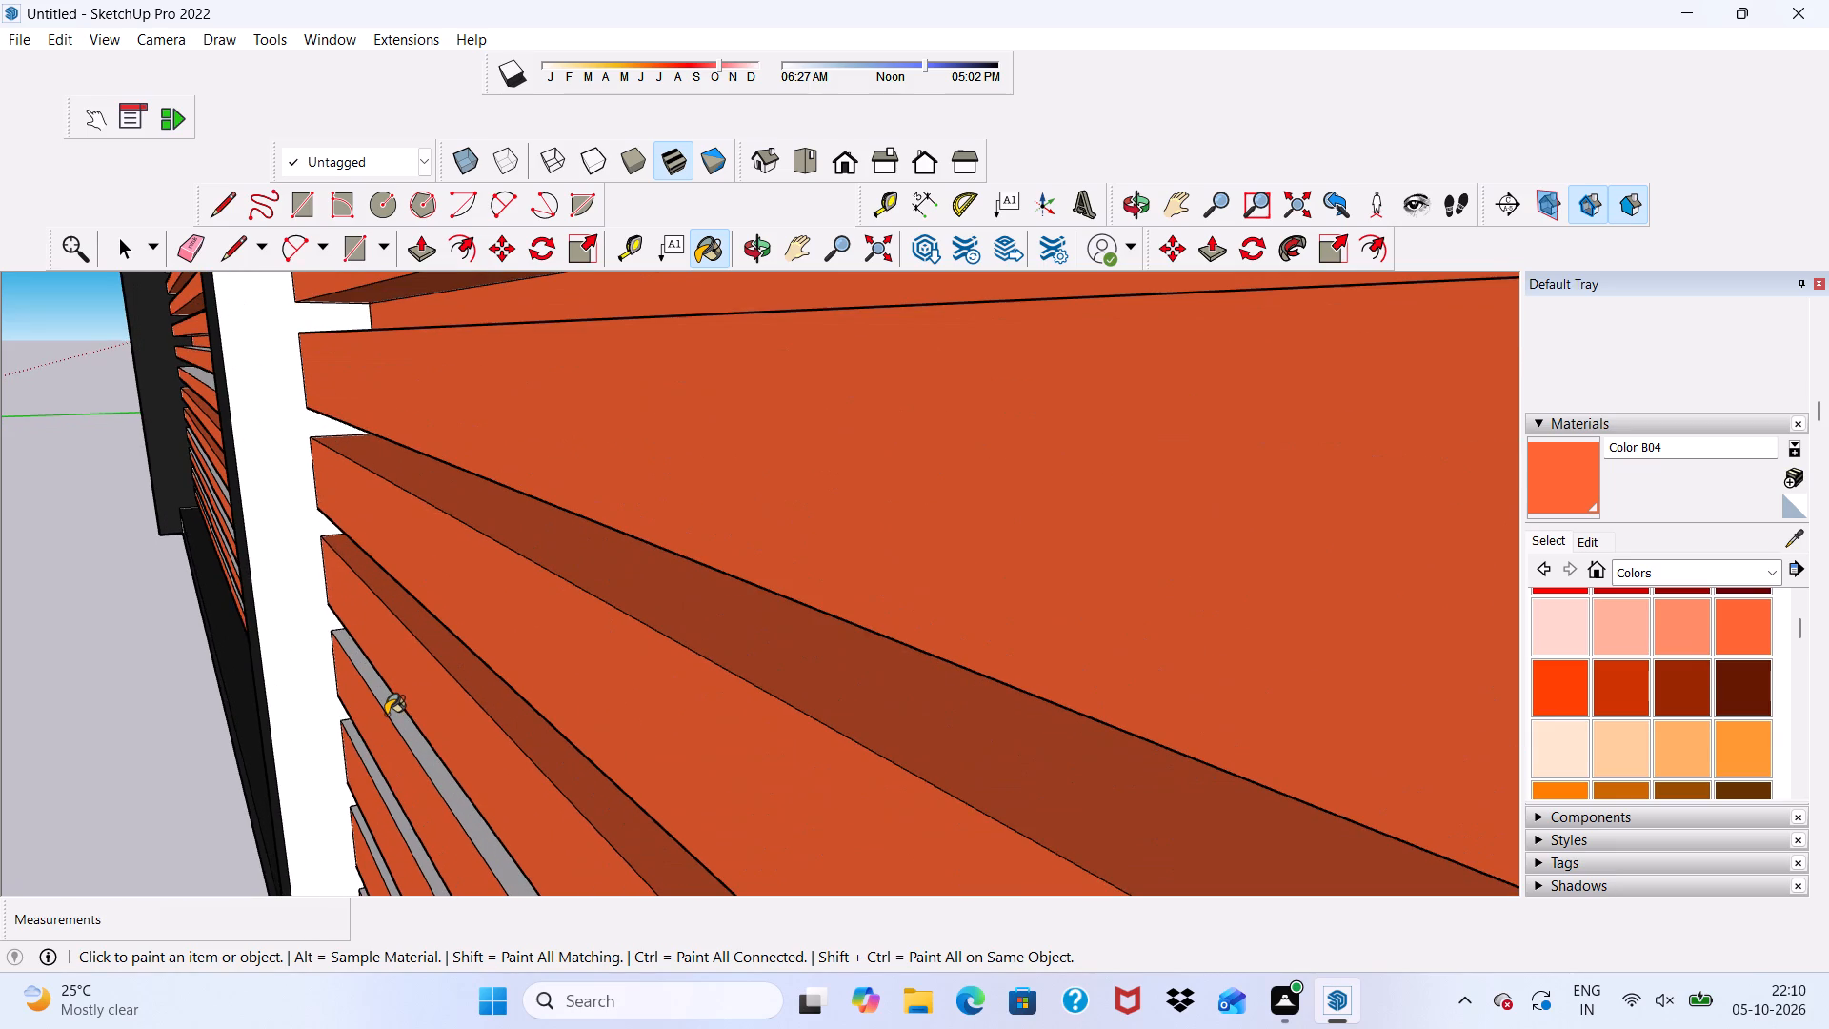
left_click(388, 710)
scroll(386, 724, "up", 2)
left_click(356, 758)
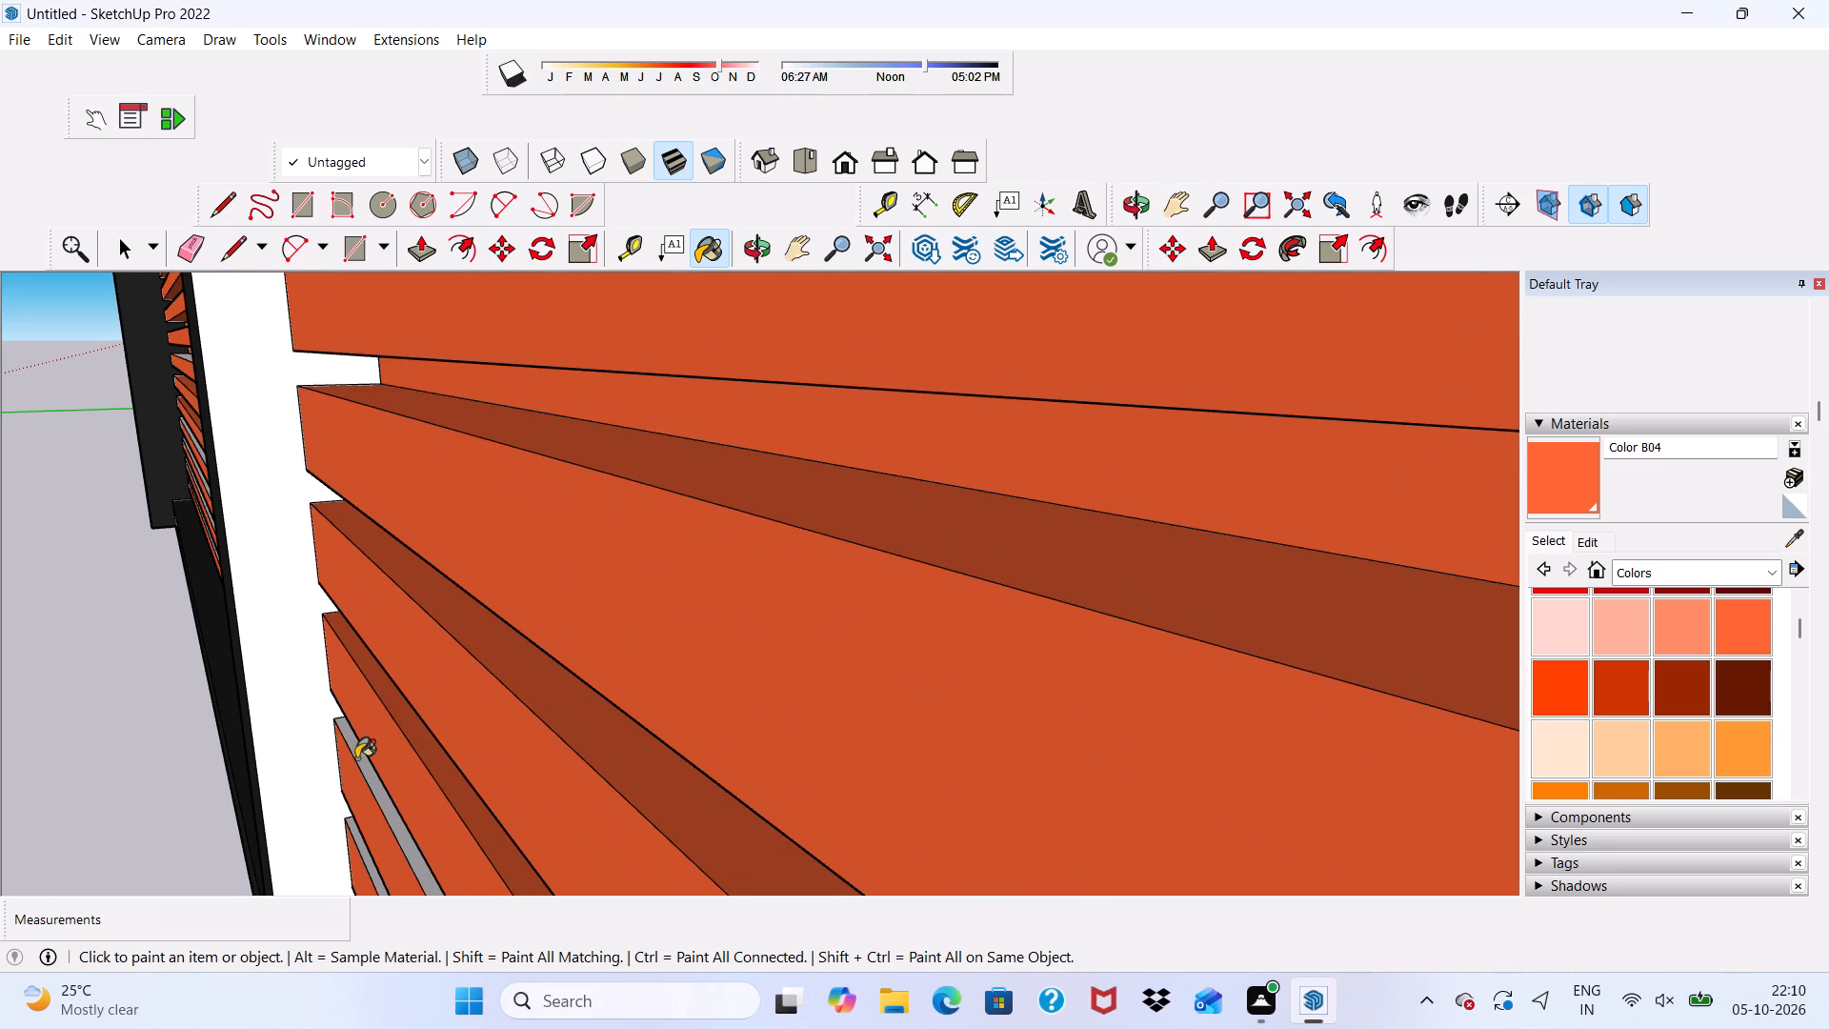
scroll(355, 751, "down", 1)
scroll(355, 753, "up", 5)
left_click(357, 751)
Paint the top faces of the lowest three slats in the adjoining gate section with Color B04.
scroll(357, 751, "down", 11)
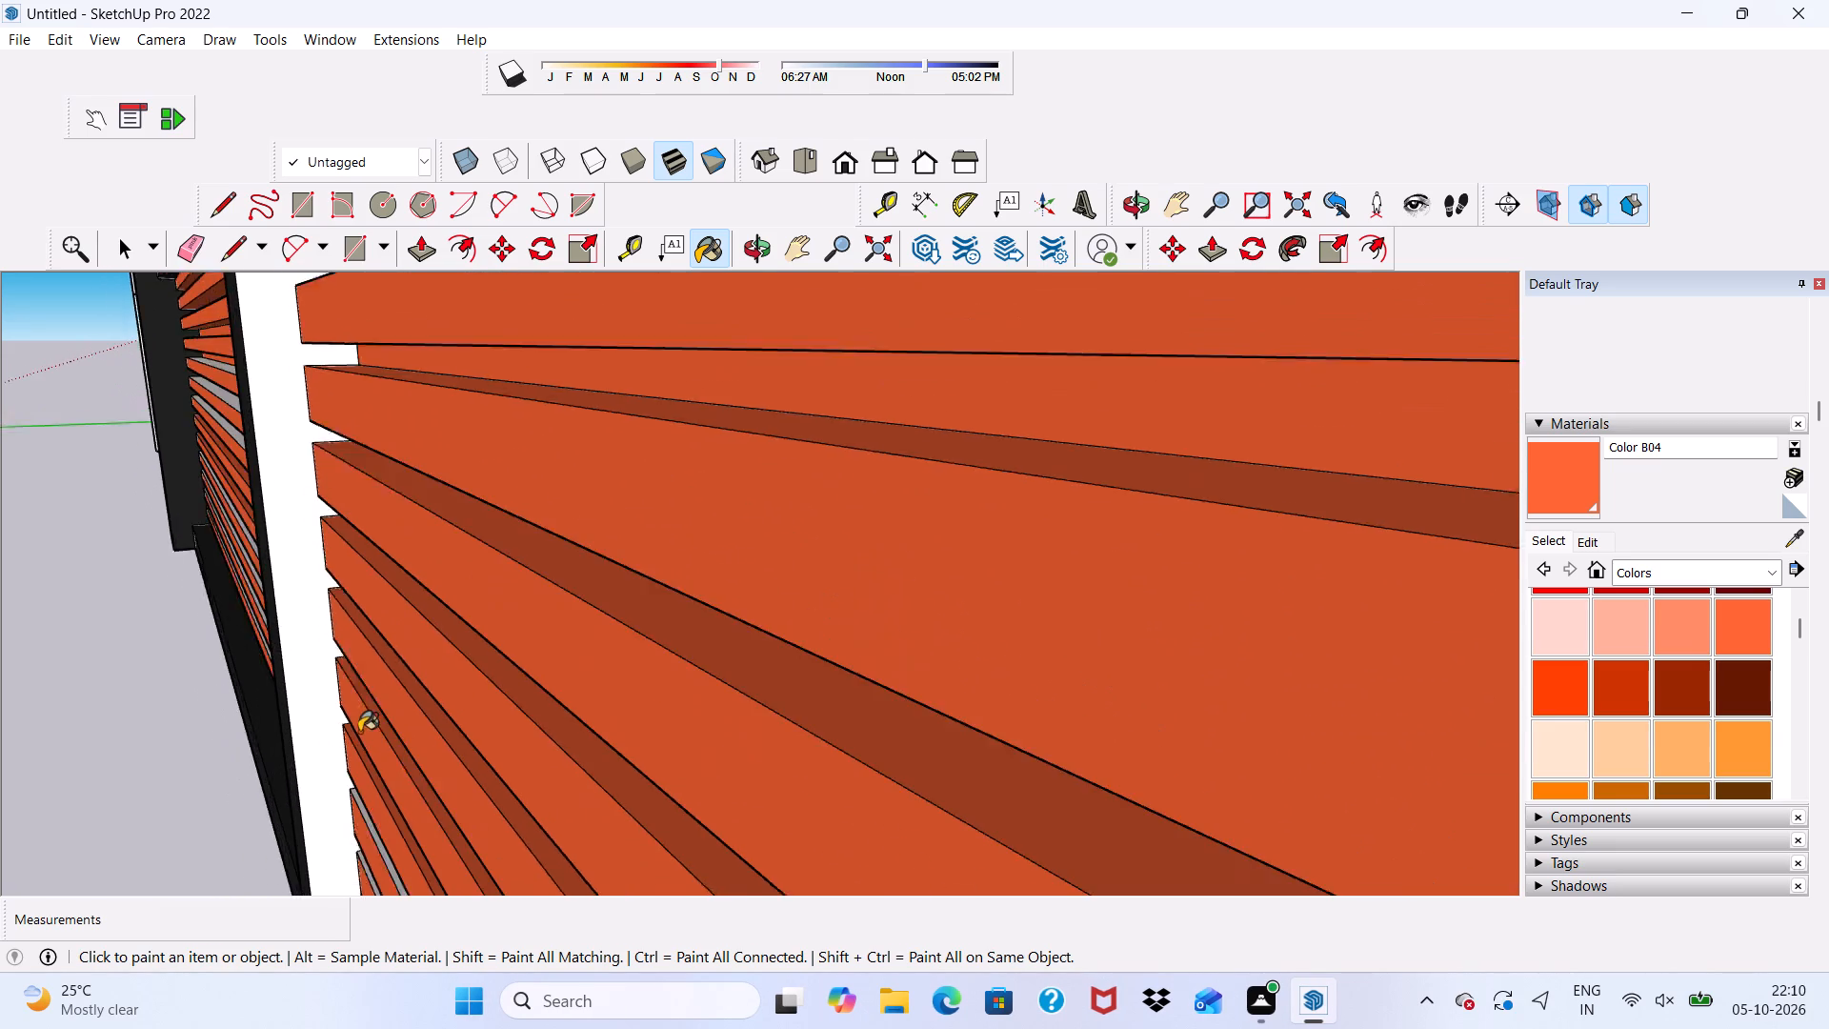
scroll(359, 732, "down", 3)
scroll(355, 659, "up", 1)
scroll(355, 659, "down", 11)
scroll(384, 802, "up", 14)
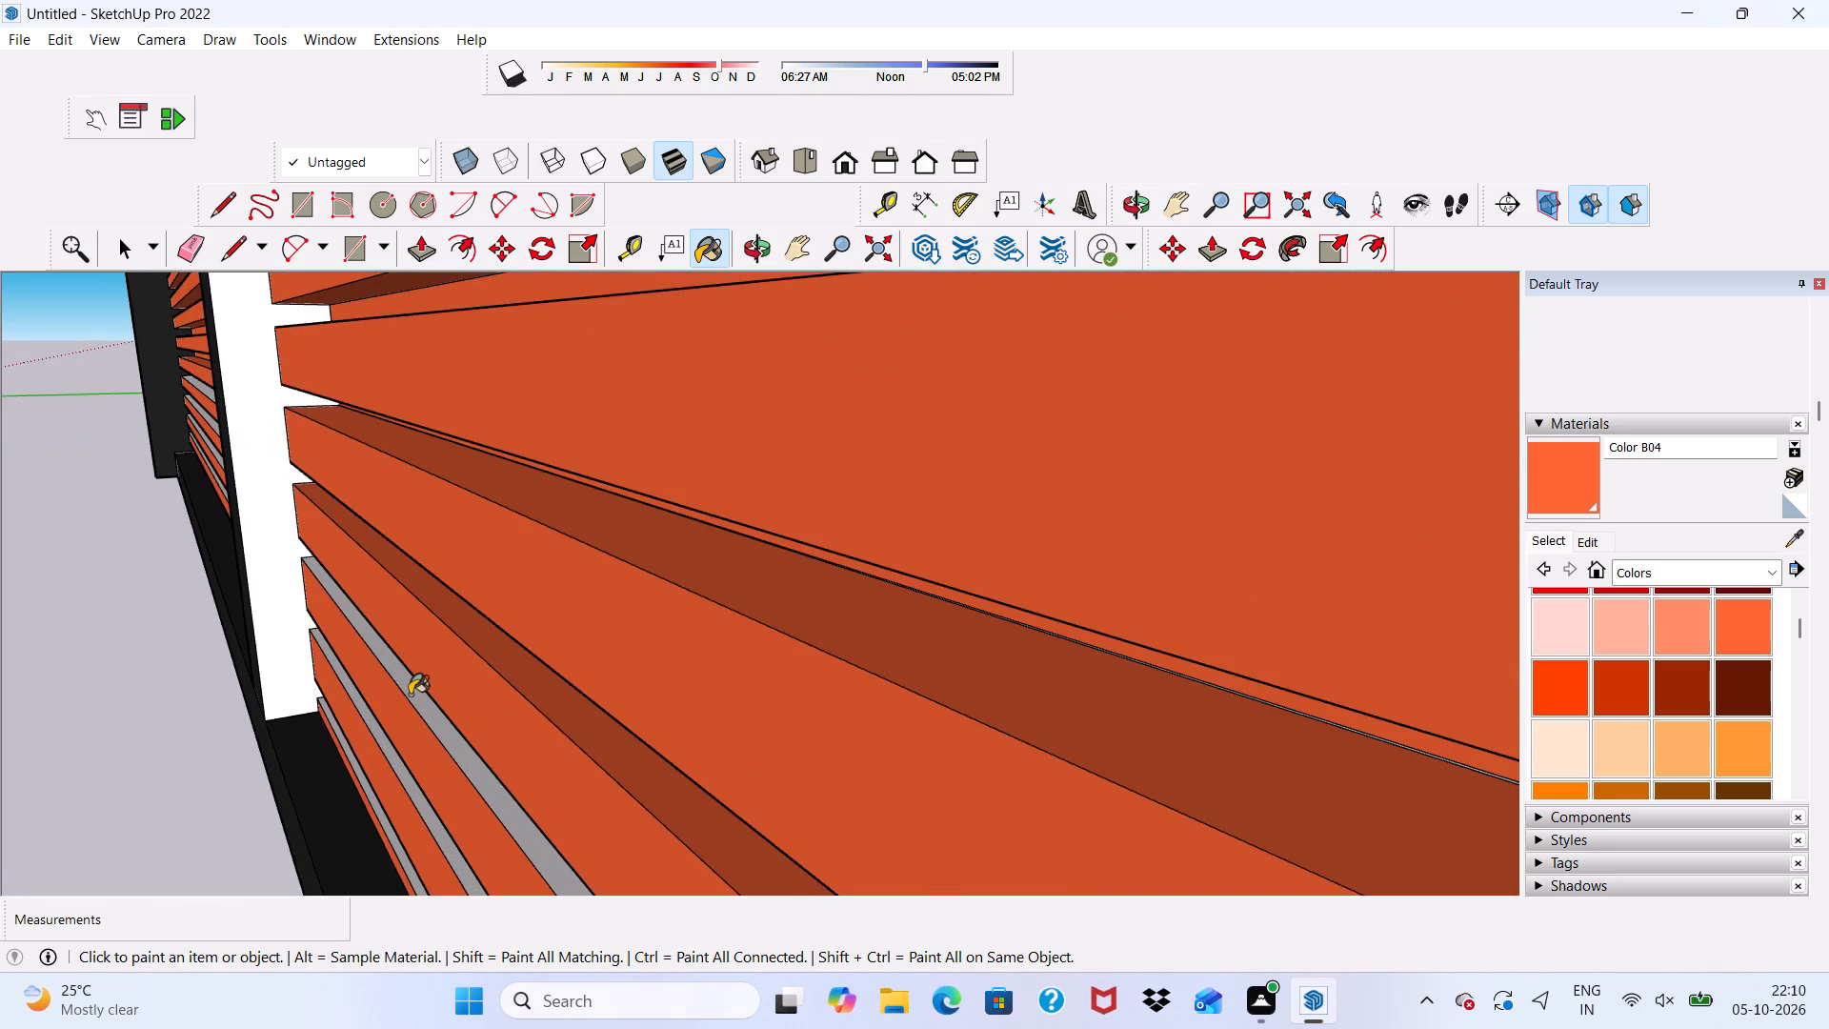
left_click(410, 690)
scroll(410, 690, "up", 5)
left_click(373, 766)
scroll(291, 800, "up", 4)
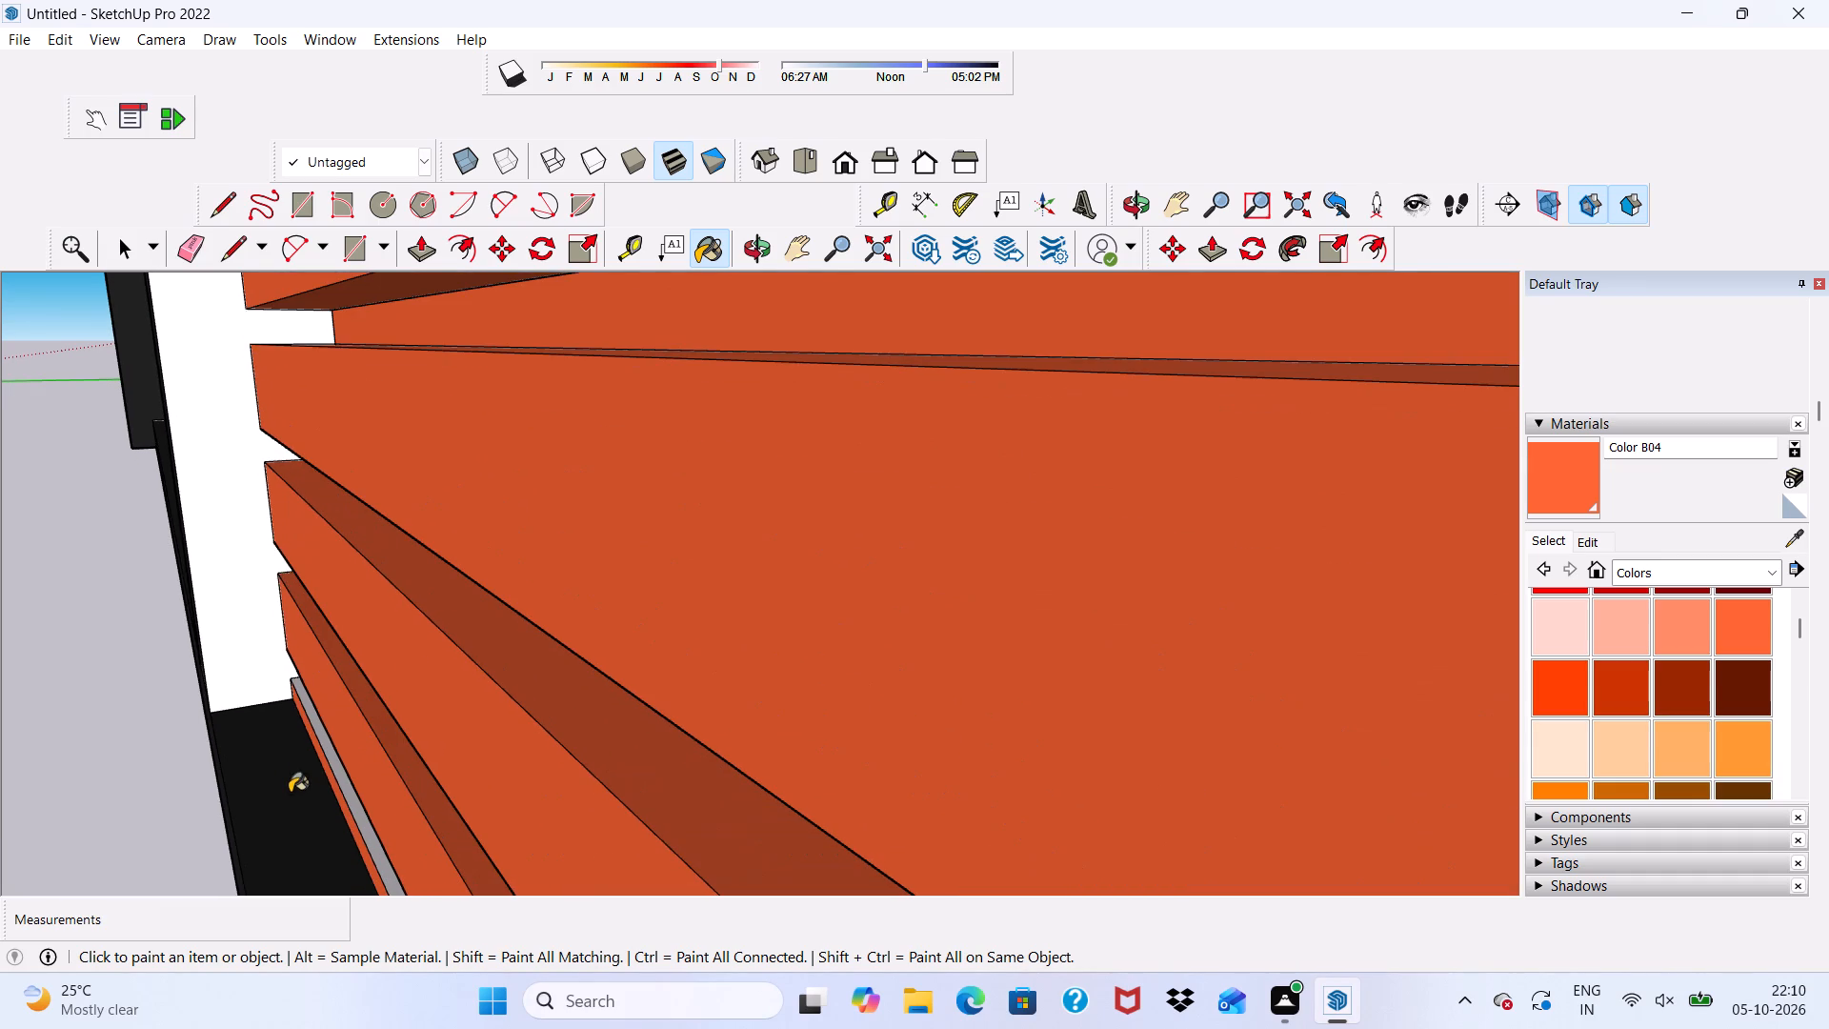
left_click(328, 735)
scroll(328, 735, "down", 5)
scroll(328, 735, "up", 10)
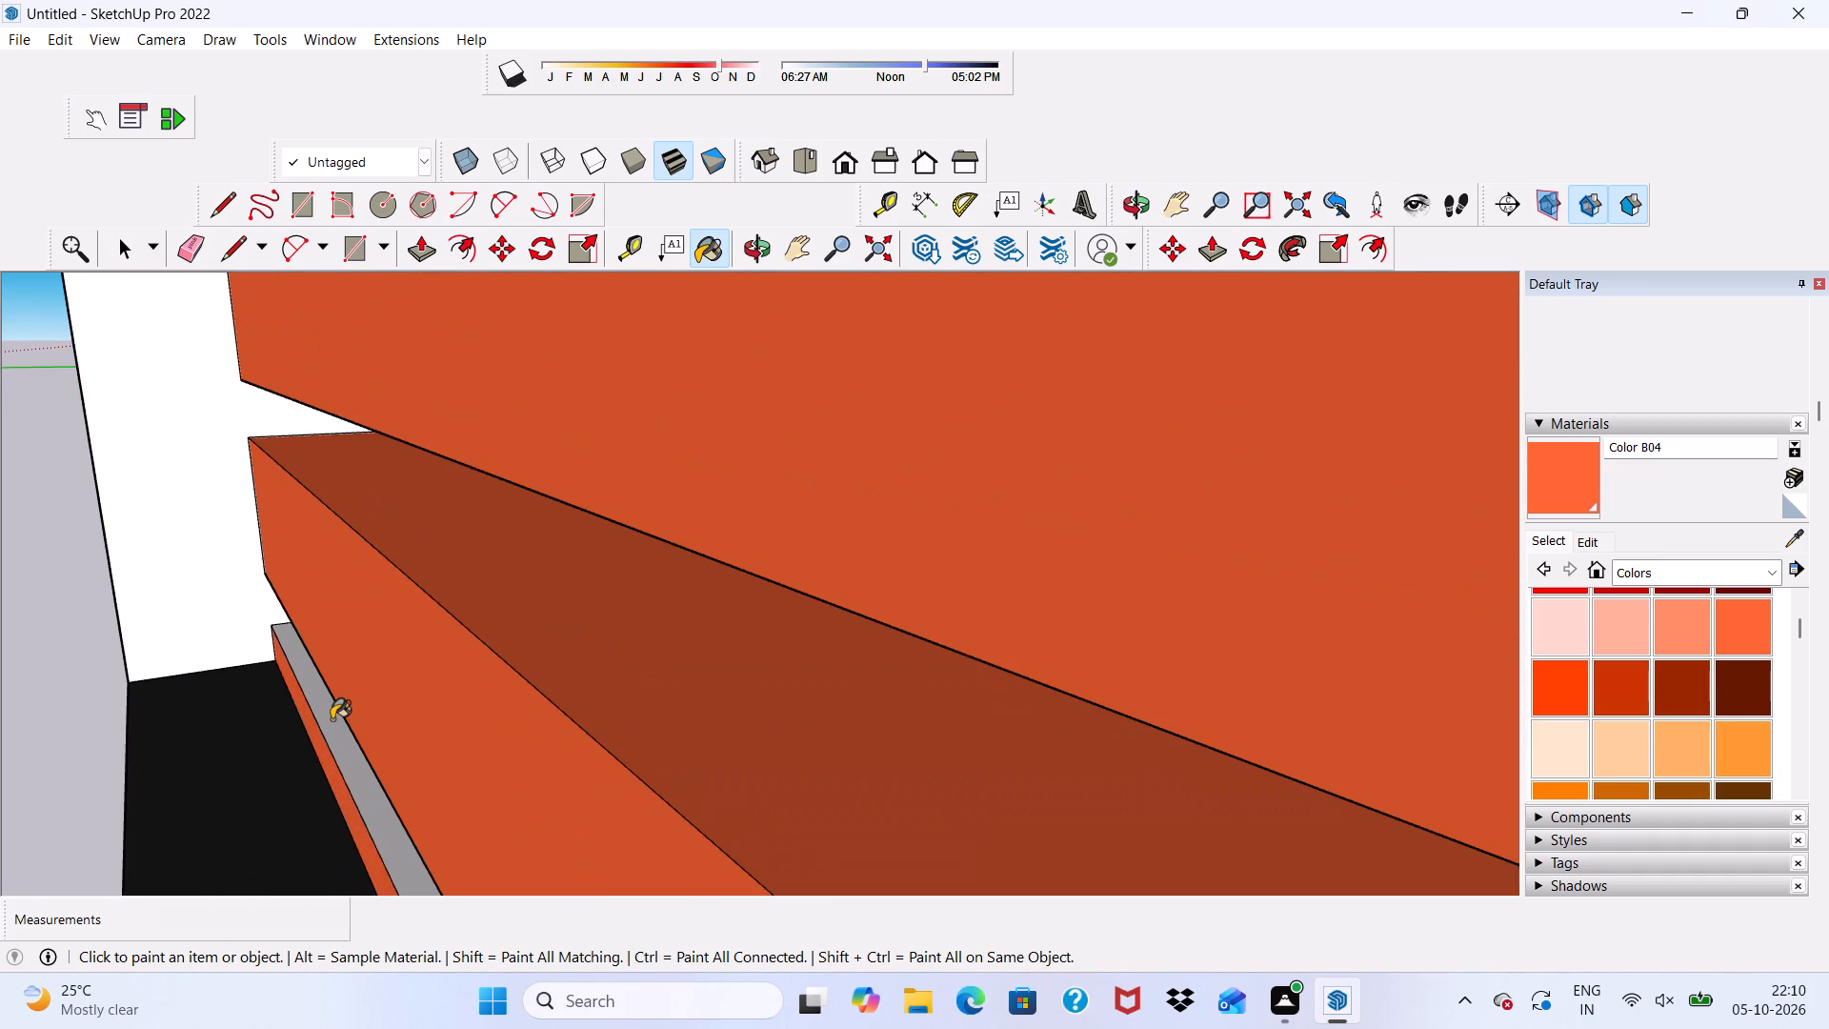
left_click(332, 719)
Examine the painted slats across both gate sections from the front of the house.
scroll(332, 719, "down", 20)
scroll(332, 719, "down", 8)
middle_click_drag(114, 565, 420, 548)
scroll(207, 571, "down", 10)
scroll(623, 666, "up", 1)
scroll(635, 670, "down", 11)
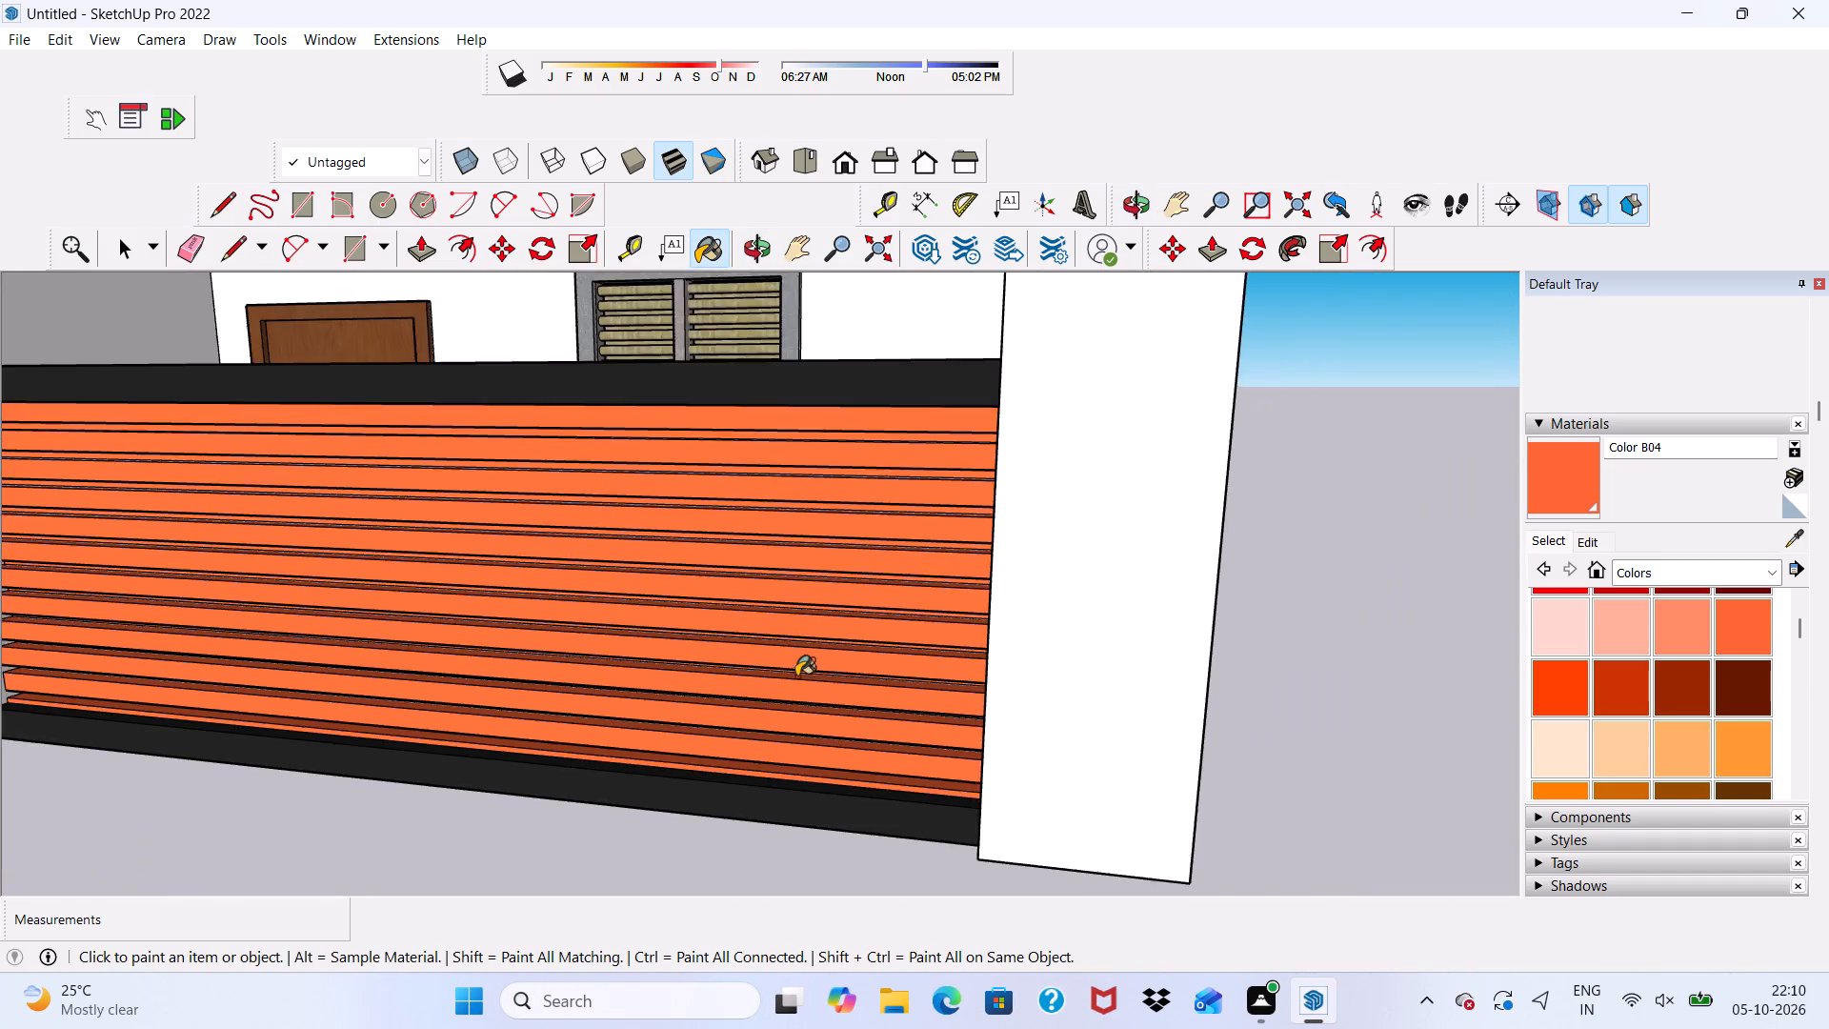
scroll(796, 676, "down", 2)
scroll(796, 676, "up", 1)
scroll(796, 677, "down", 3)
scroll(246, 479, "up", 4)
scroll(454, 483, "down", 10)
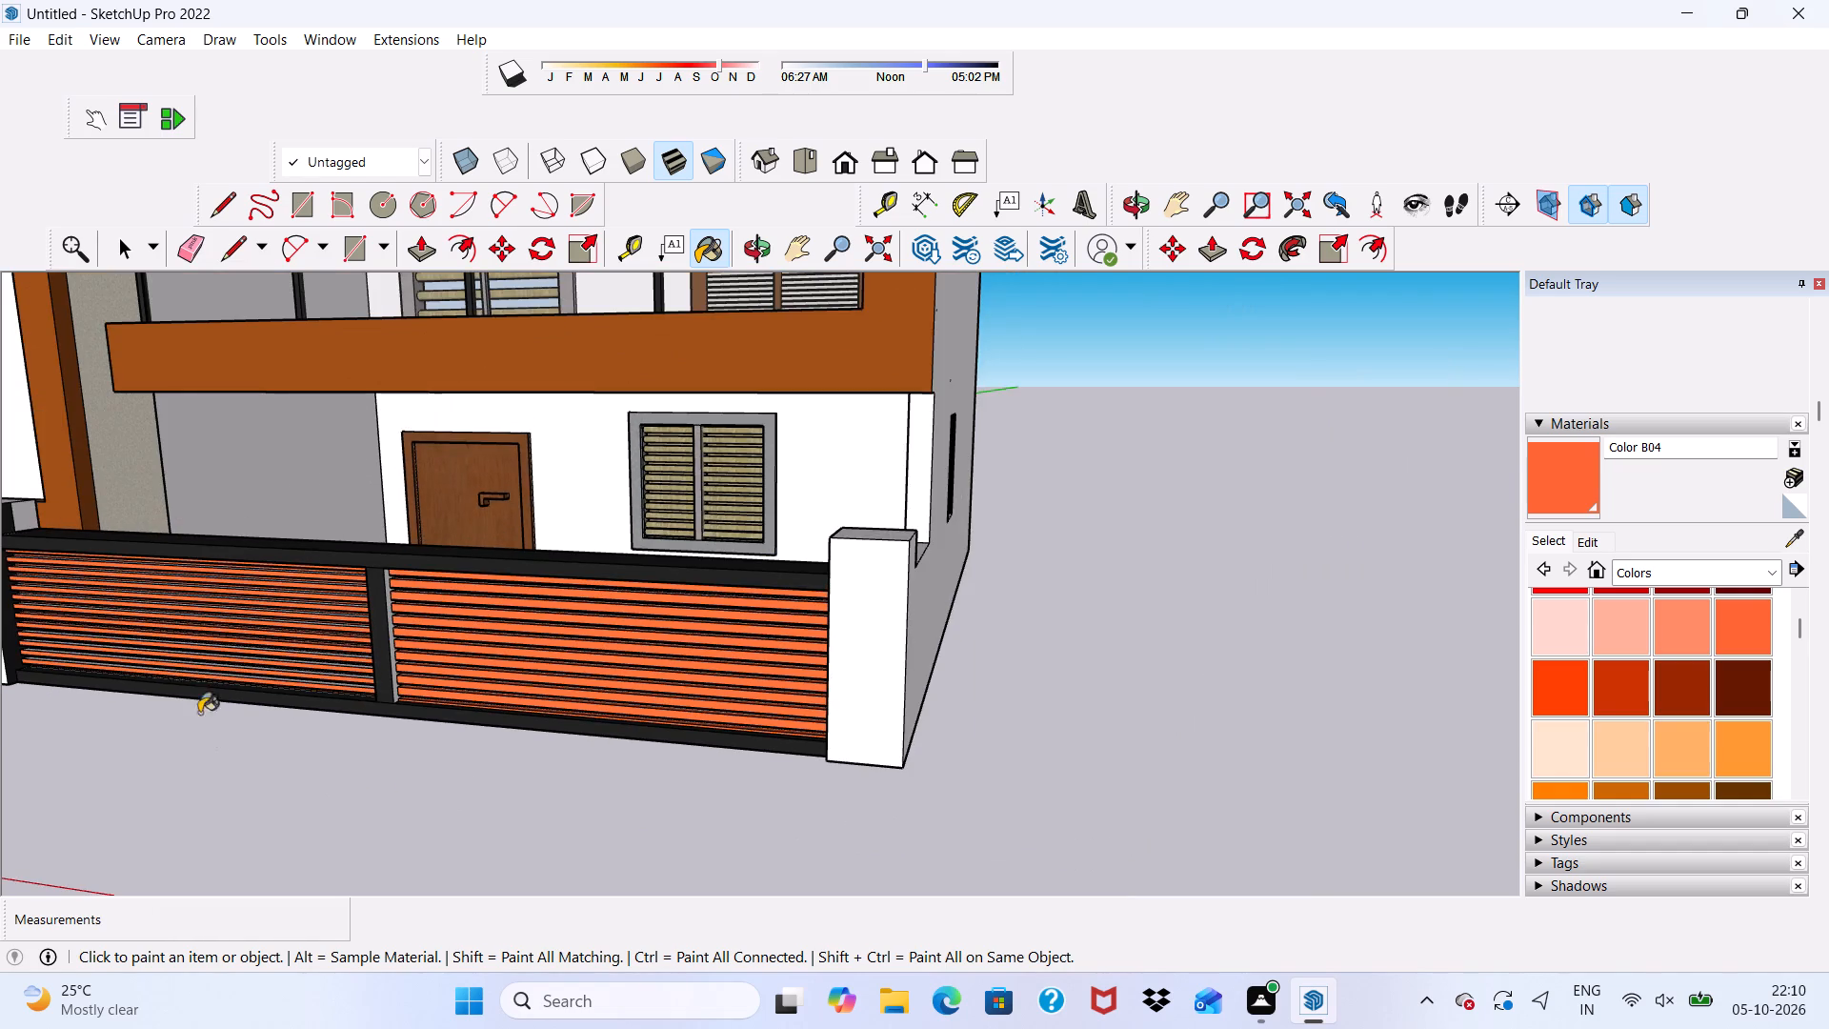
Paint the grey side face of the gate's middle post with Color M08.
scroll(218, 656, "up", 5)
scroll(220, 655, "down", 5)
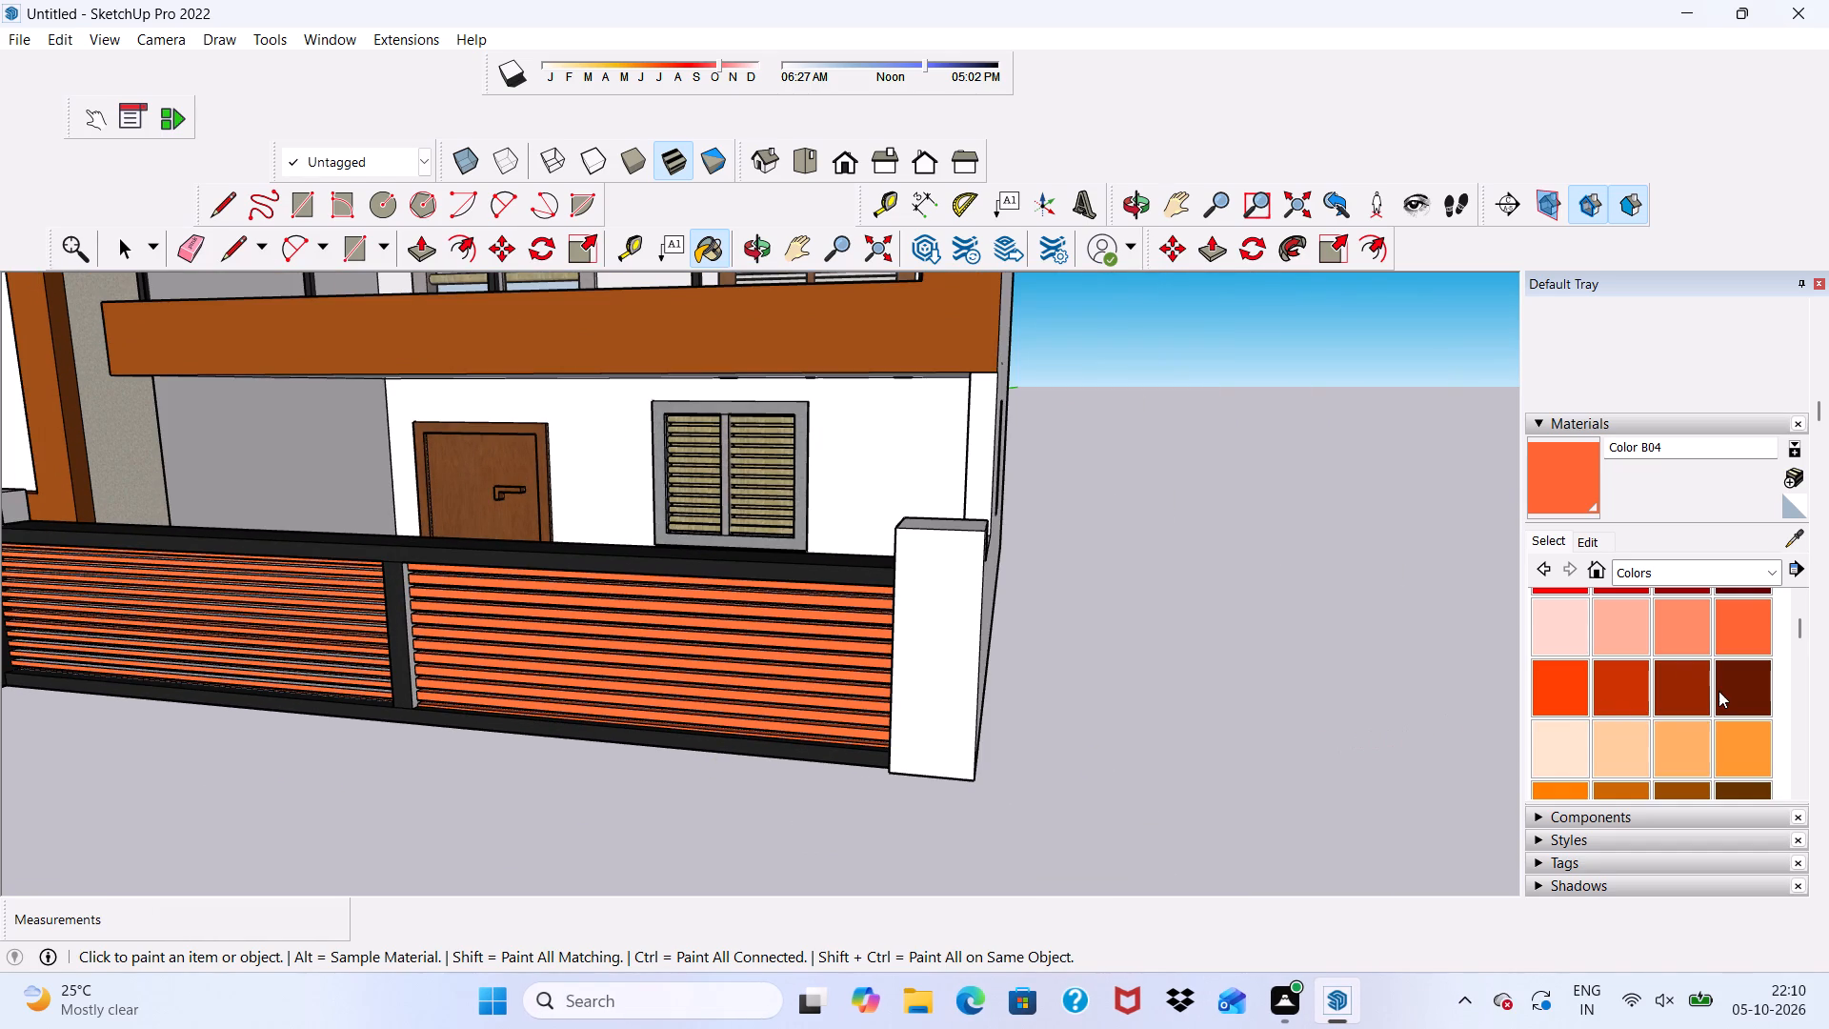
scroll(1718, 691, "down", 14)
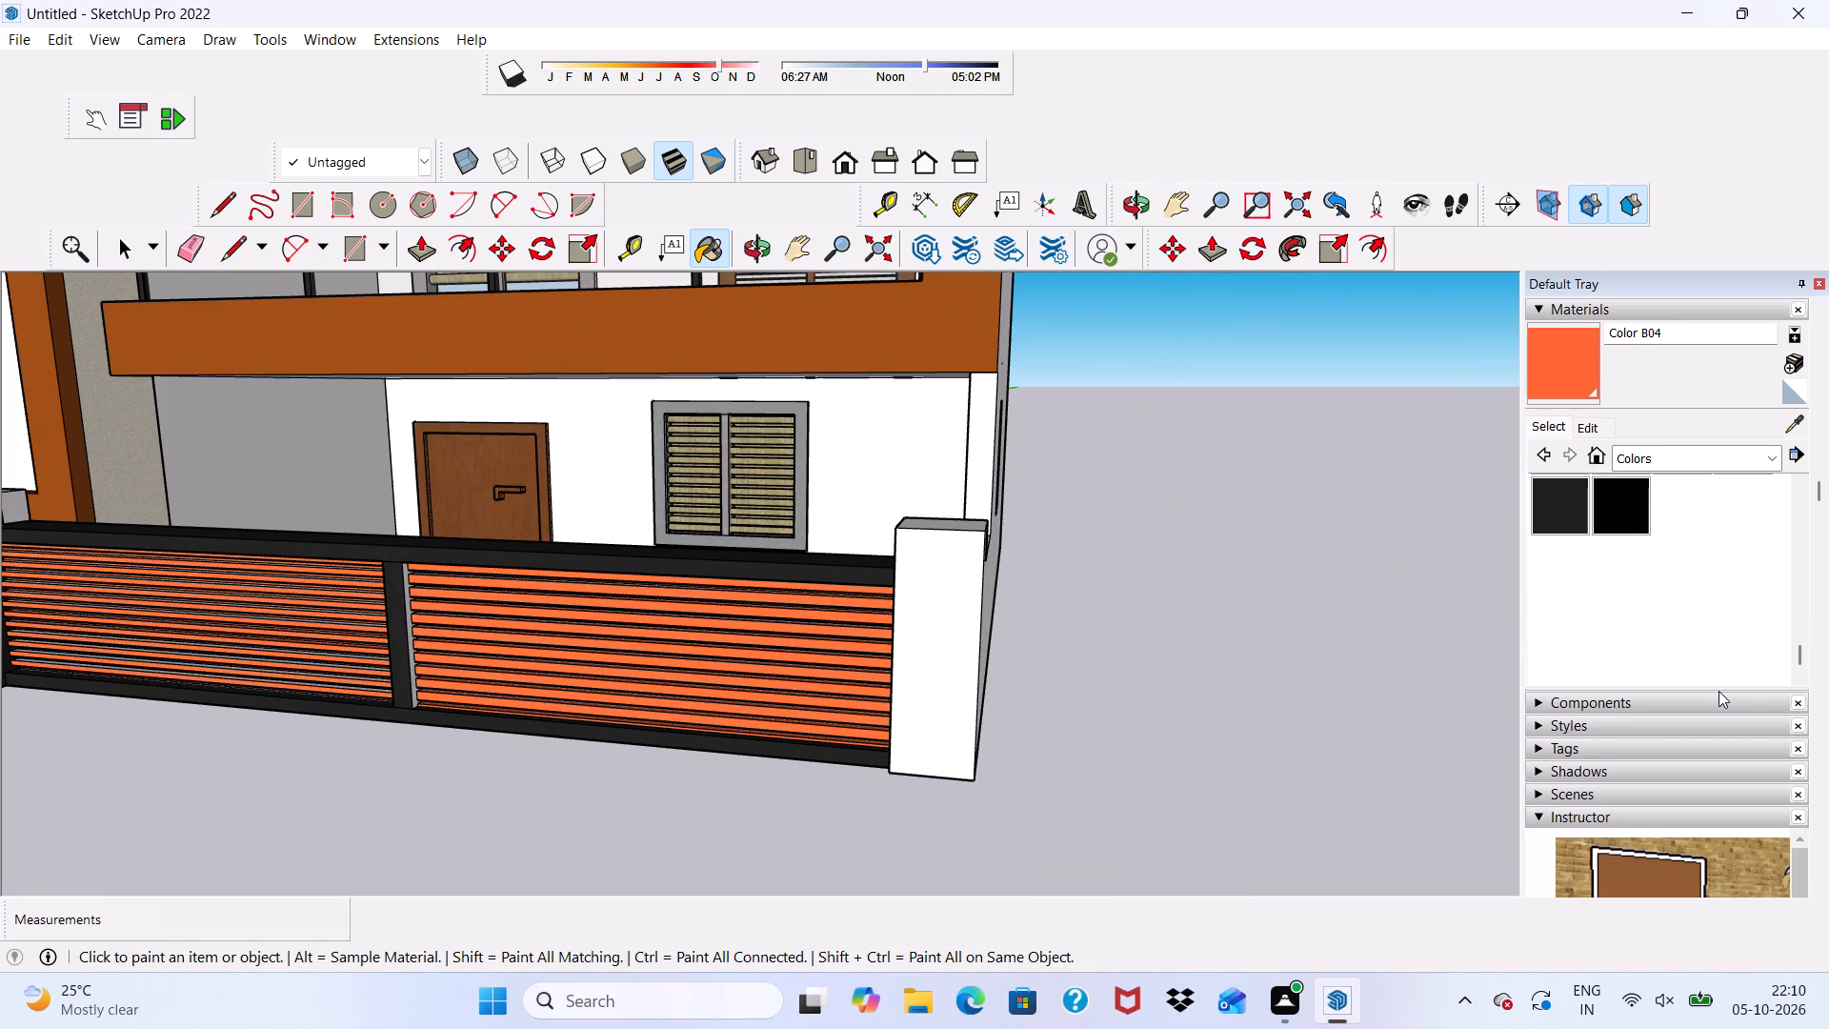
left_click(1567, 512)
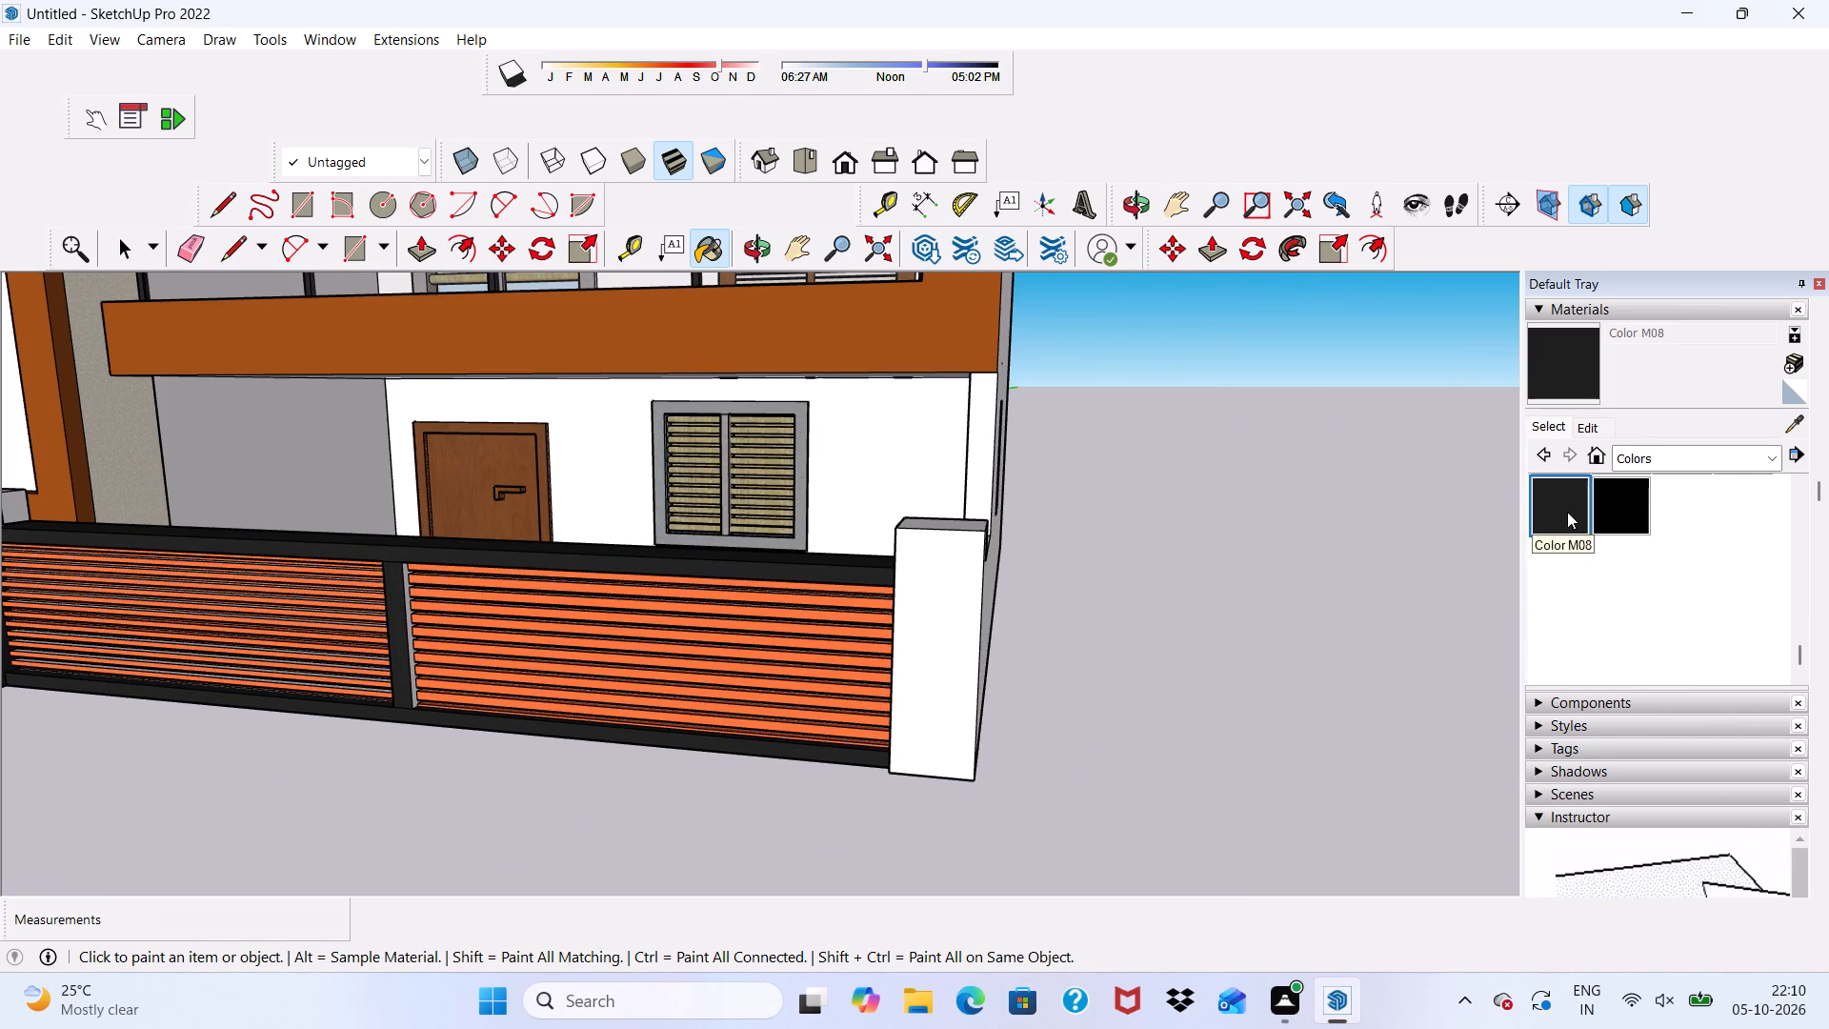
scroll(593, 802, "up", 4)
scroll(453, 515, "up", 10)
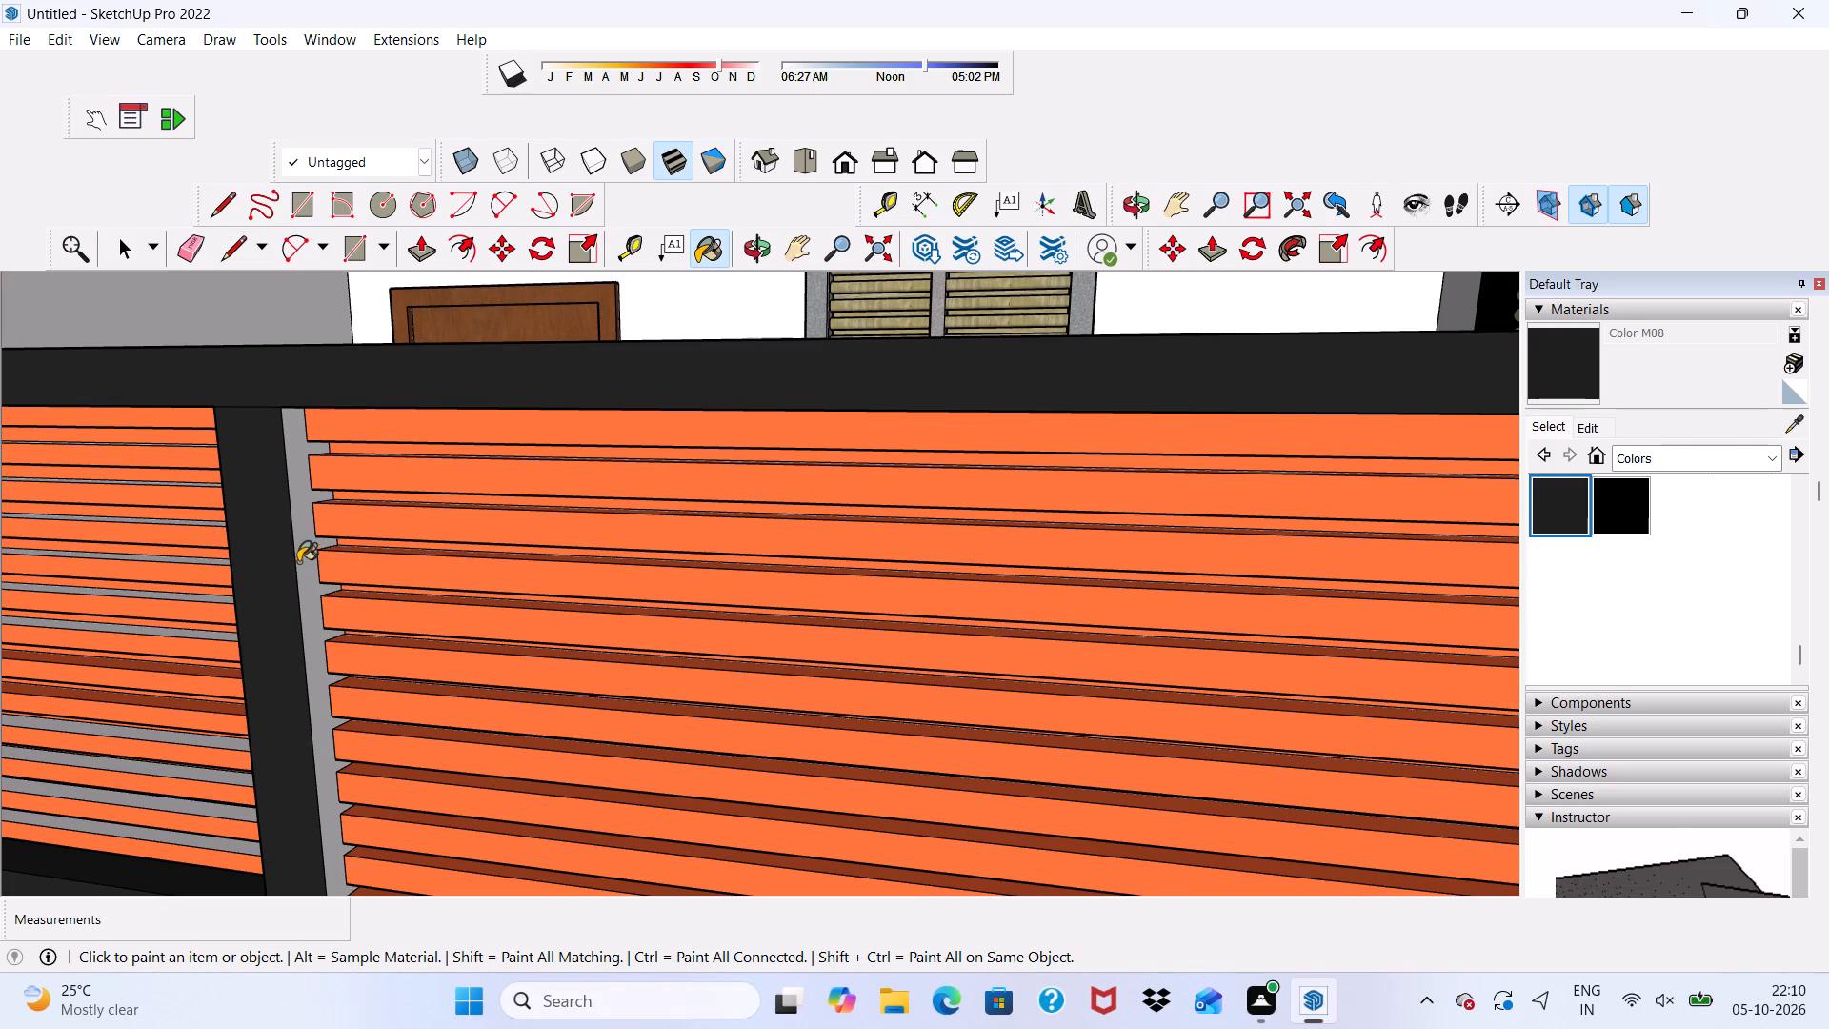
left_click(306, 551)
Paint the three uppermost still-grey slat top faces in the gate section beside the low boundary wall with Color B04.
scroll(296, 564, "down", 4)
scroll(267, 576, "up", 5)
scroll(267, 576, "down", 1)
middle_click_drag(267, 576, 301, 541)
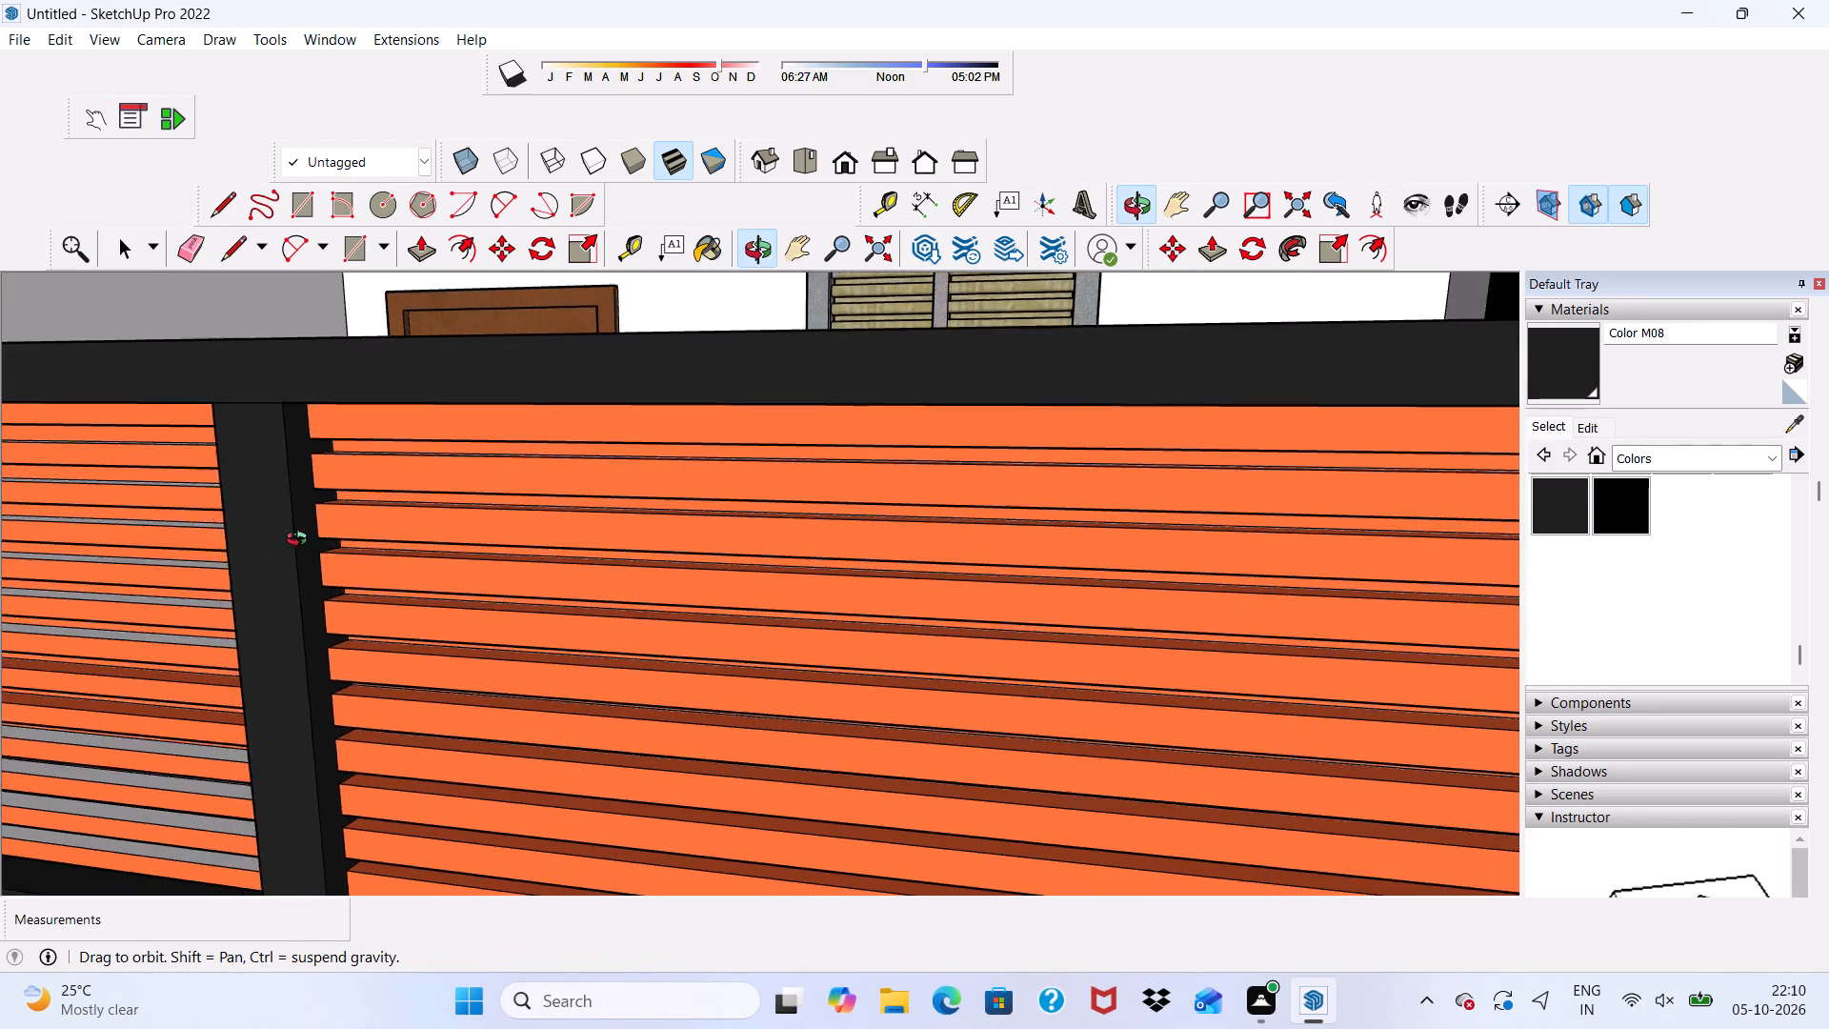
middle_click_drag(301, 541, 318, 716)
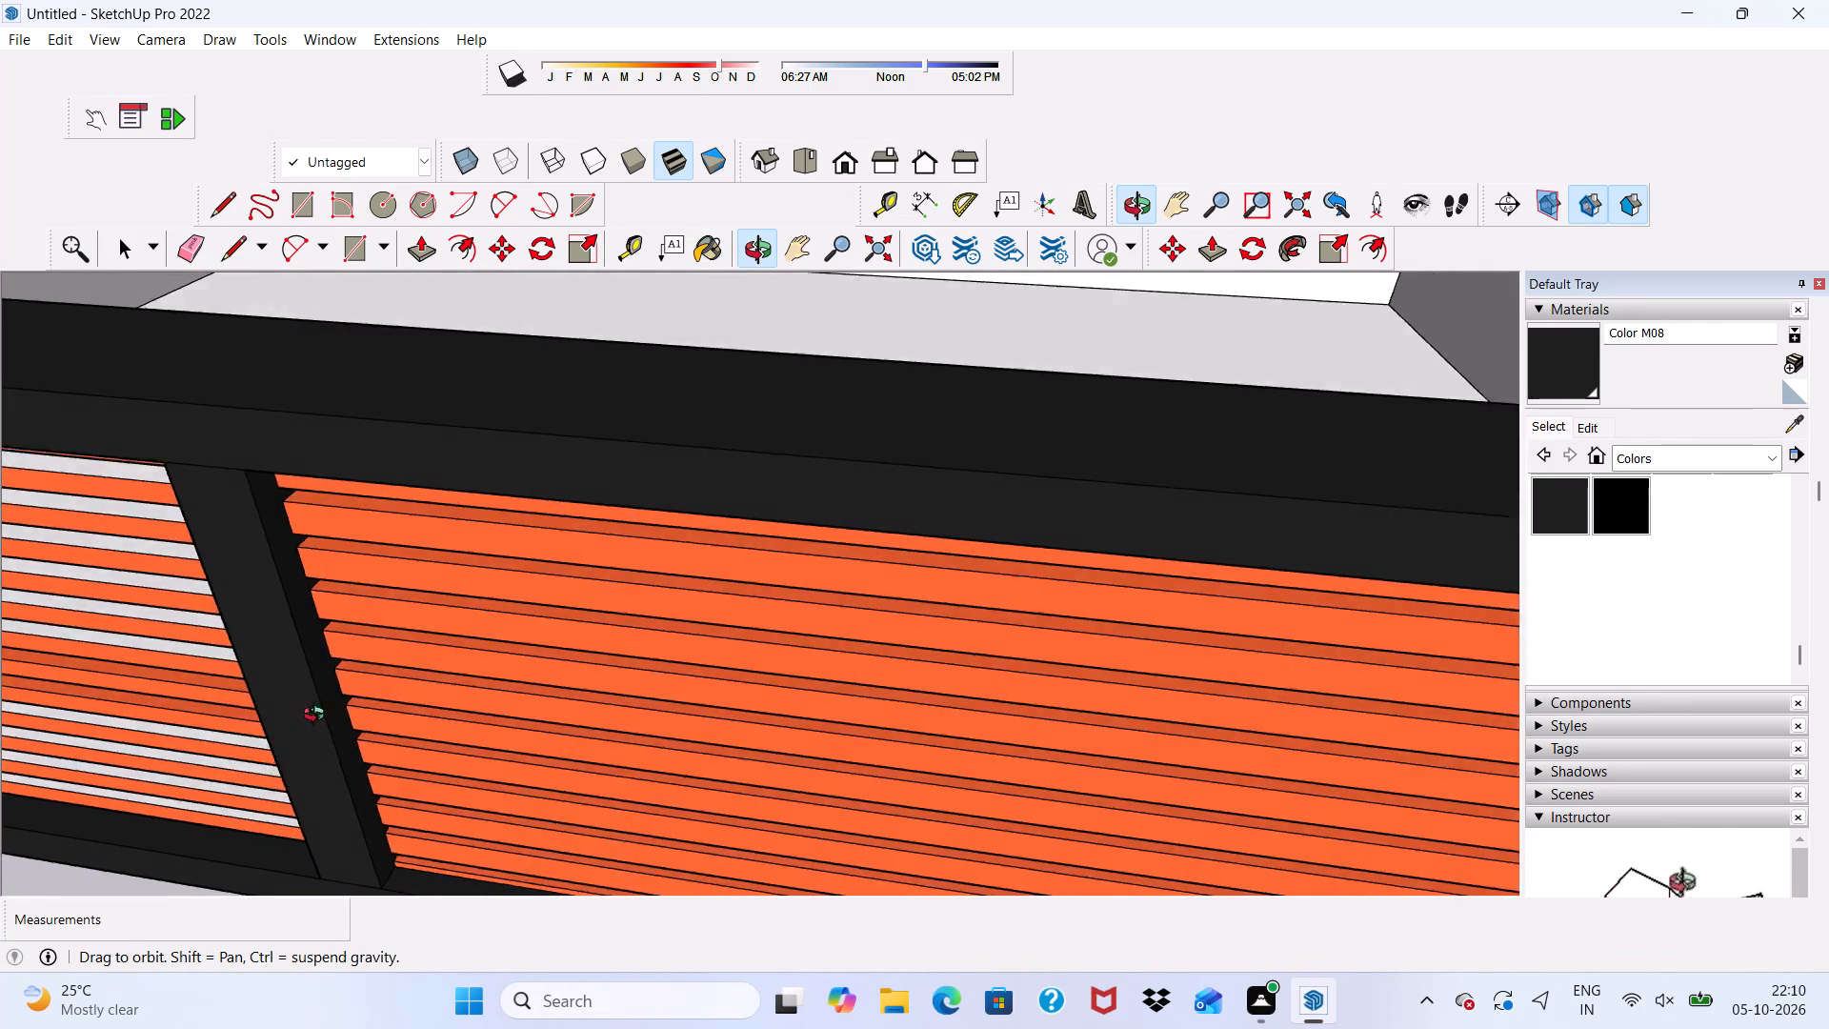
middle_click_drag(318, 716, 398, 743)
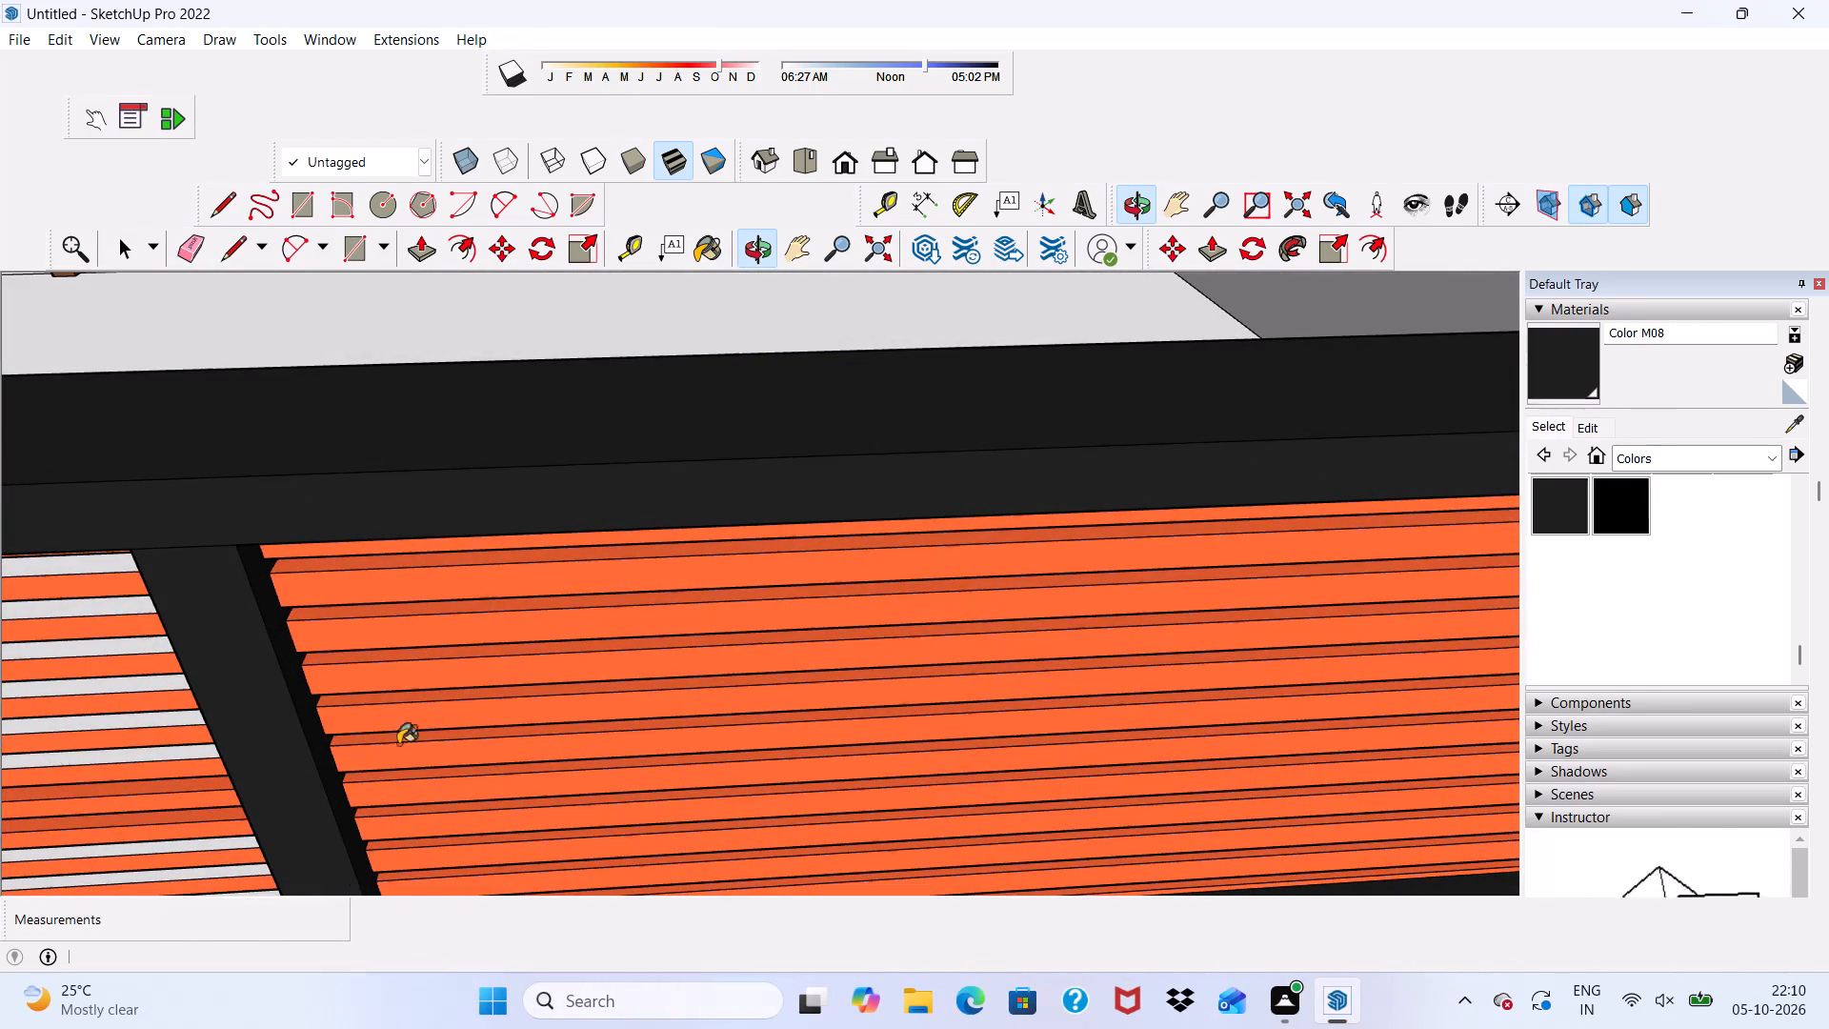
scroll(1576, 568, "up", 15)
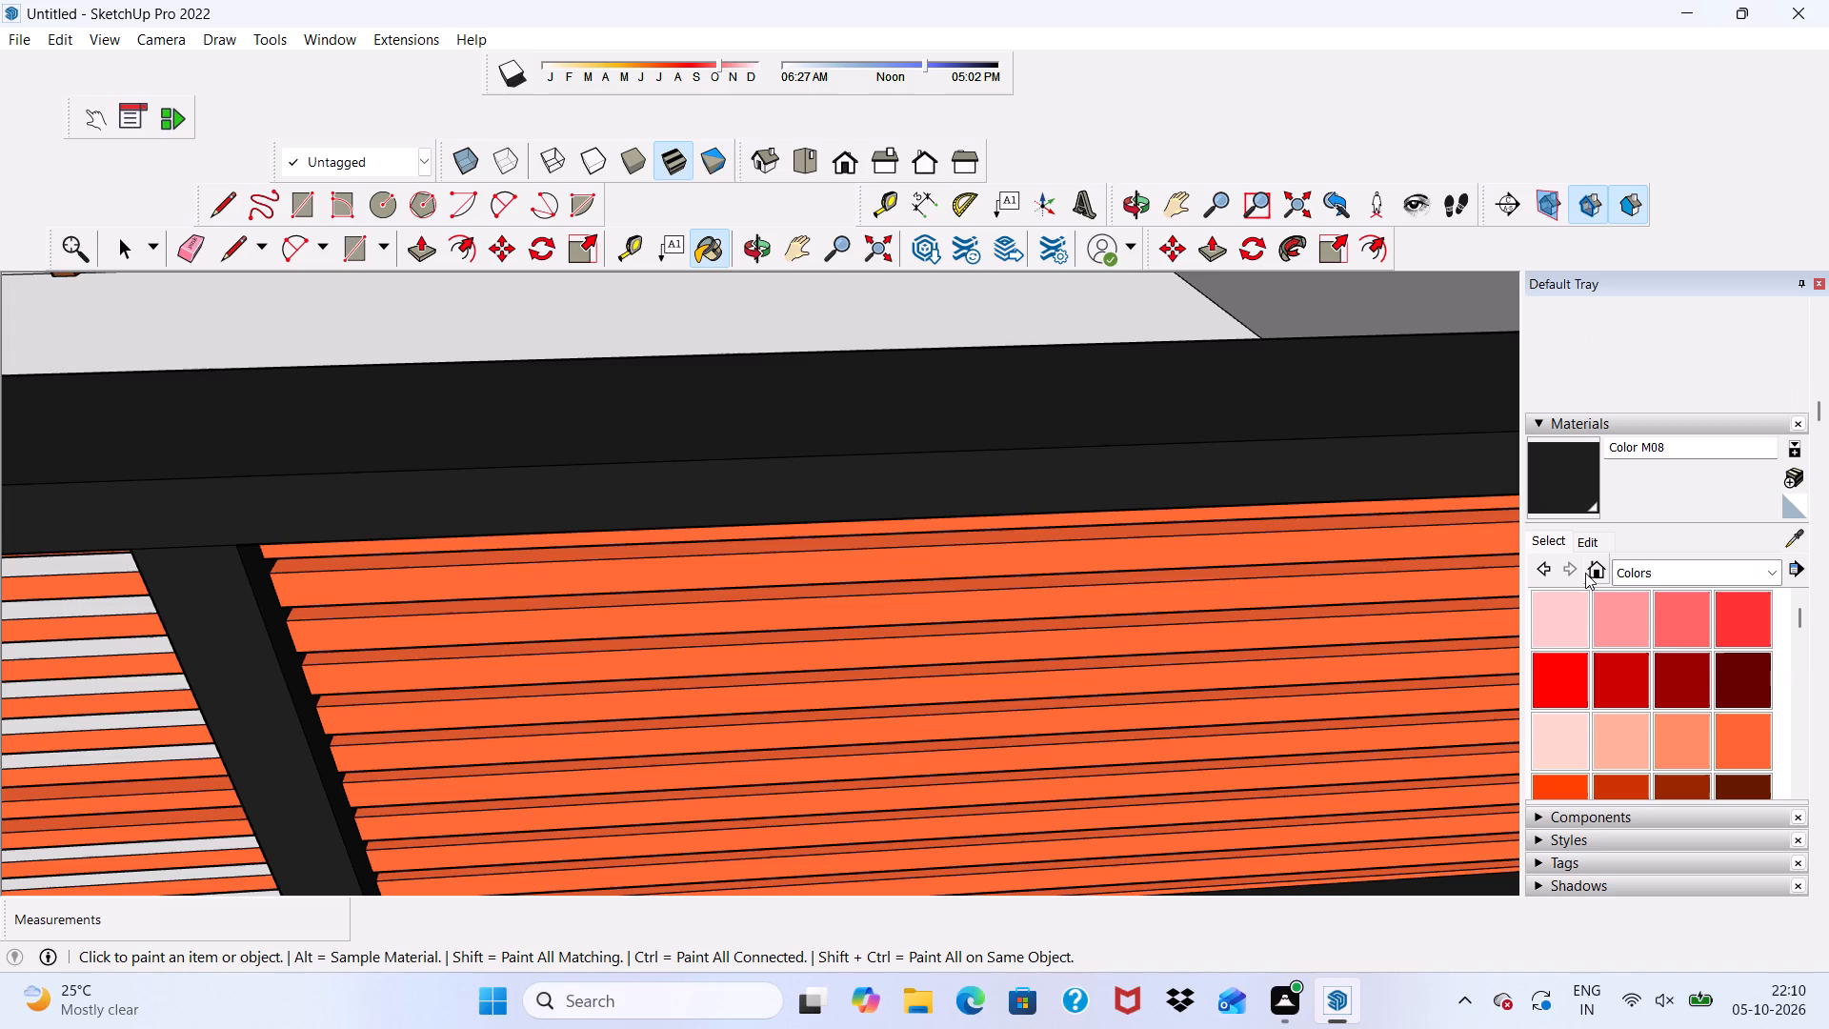
left_click(1723, 729)
scroll(64, 641, "up", 3)
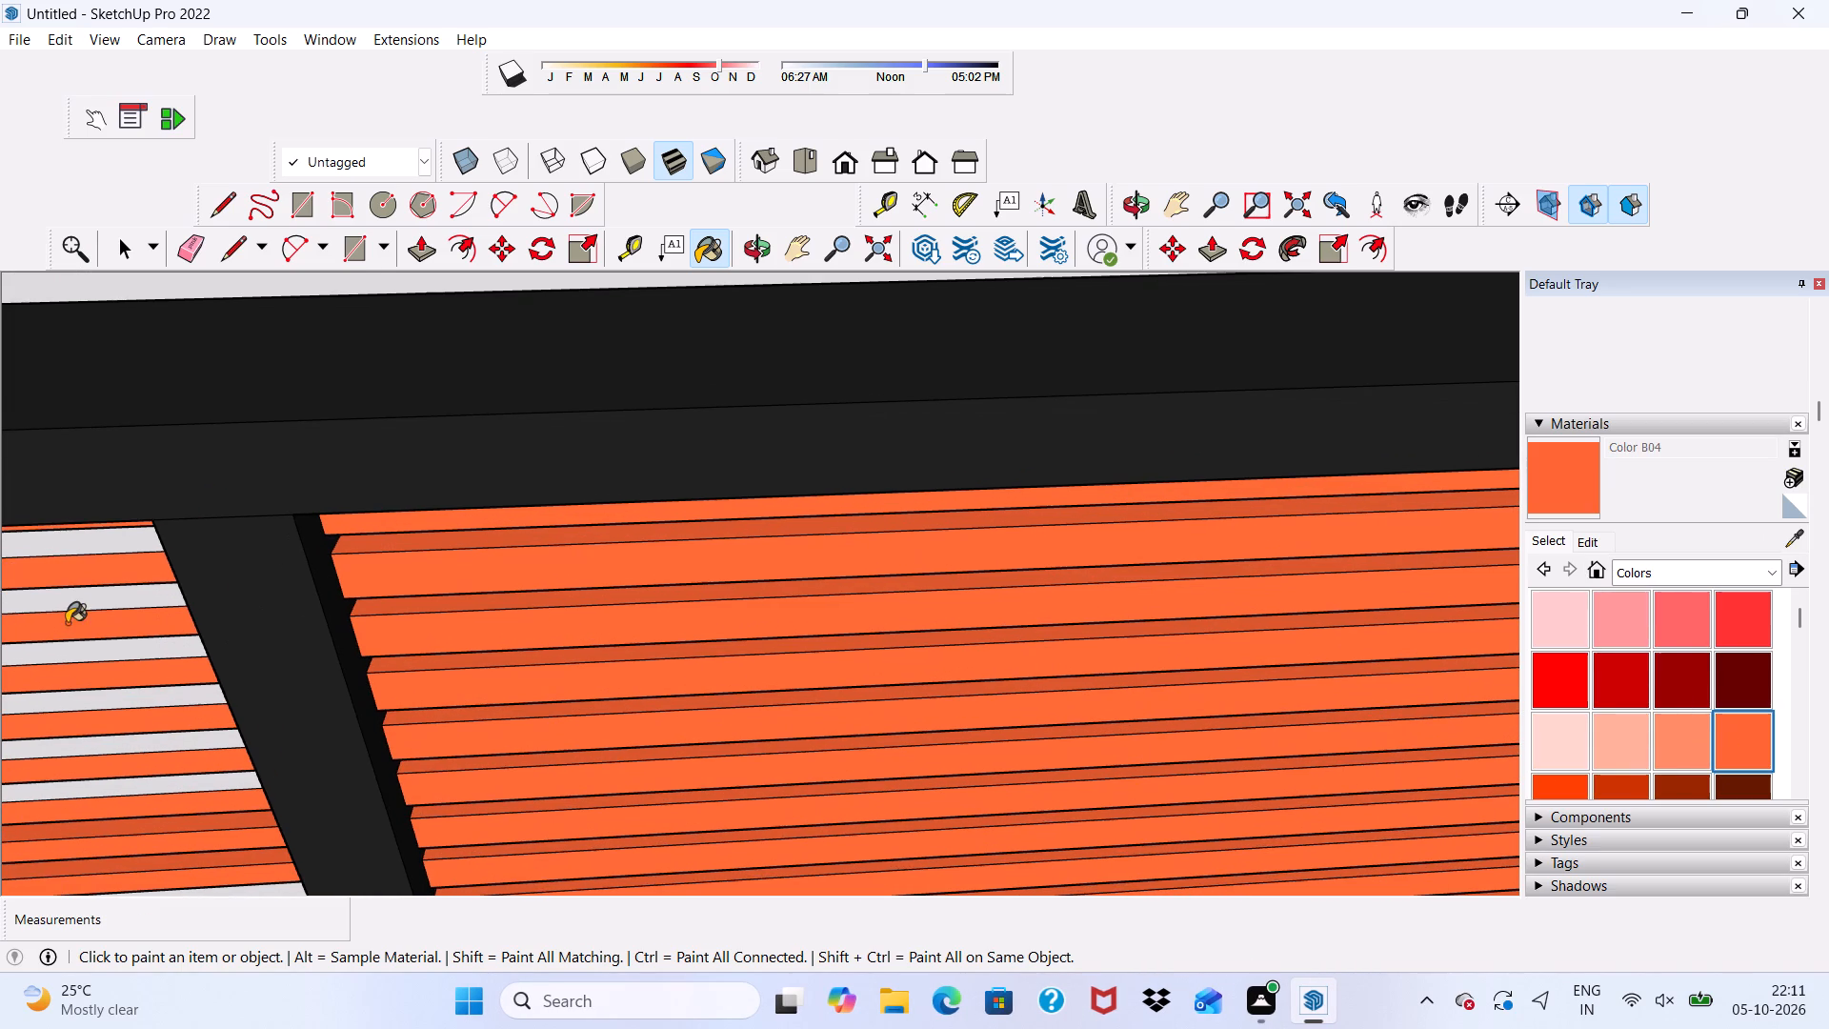
left_click(76, 601)
scroll(90, 604, "up", 3)
scroll(128, 696, "up", 4)
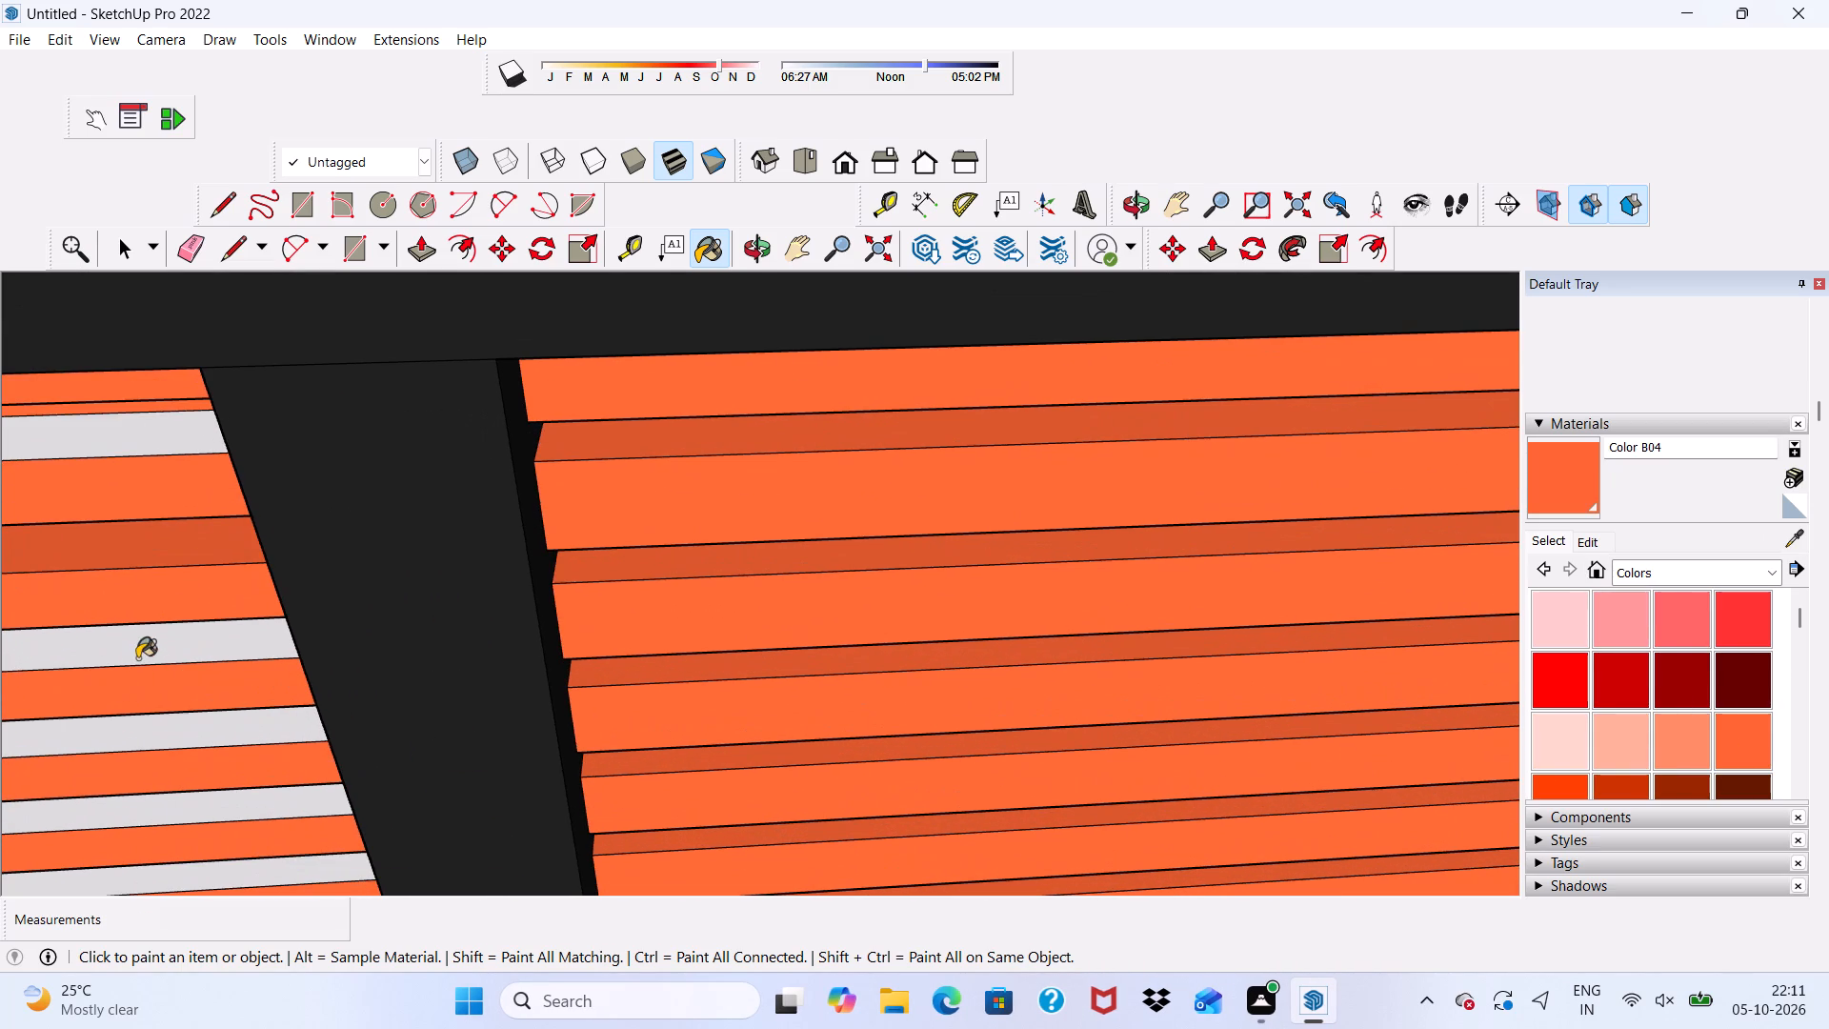
left_click(137, 658)
scroll(137, 658, "down", 3)
scroll(119, 543, "up", 3)
left_click(107, 486)
scroll(107, 486, "down", 7)
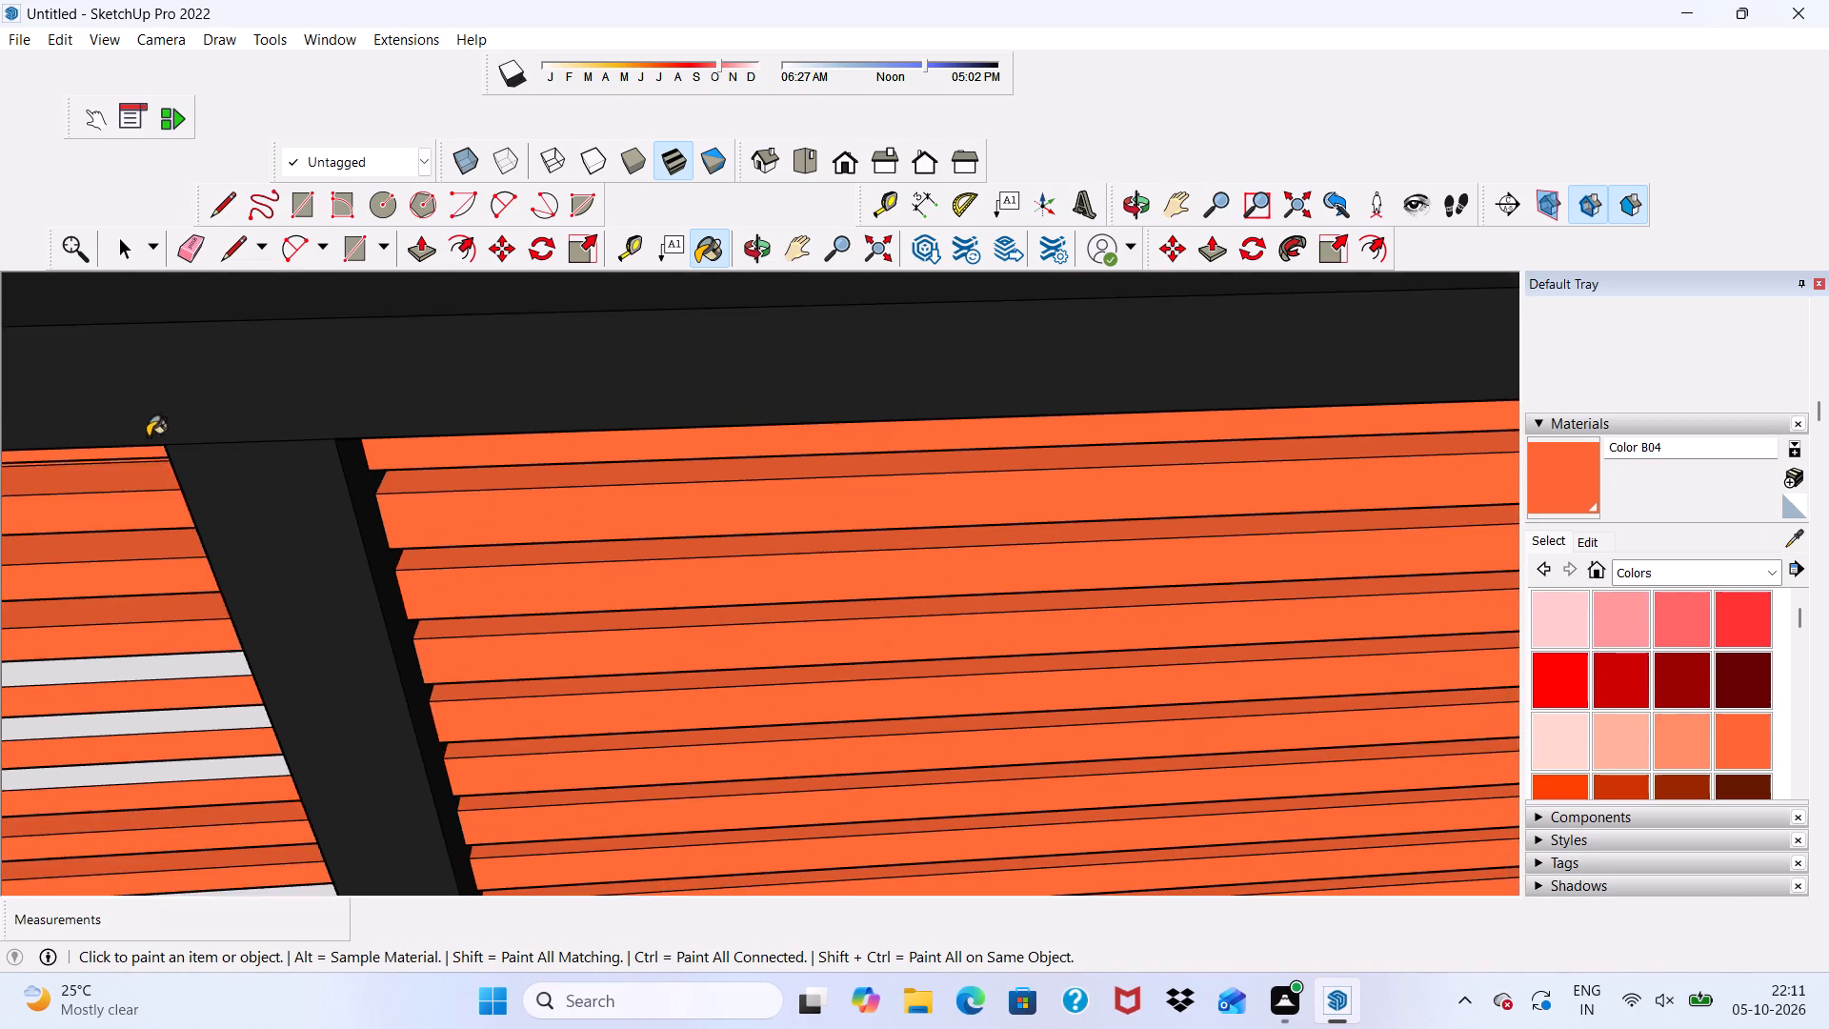
Paint the next three grey slat top faces down in the same gate section with Color B04.
scroll(148, 436, "down", 9)
scroll(88, 534, "up", 8)
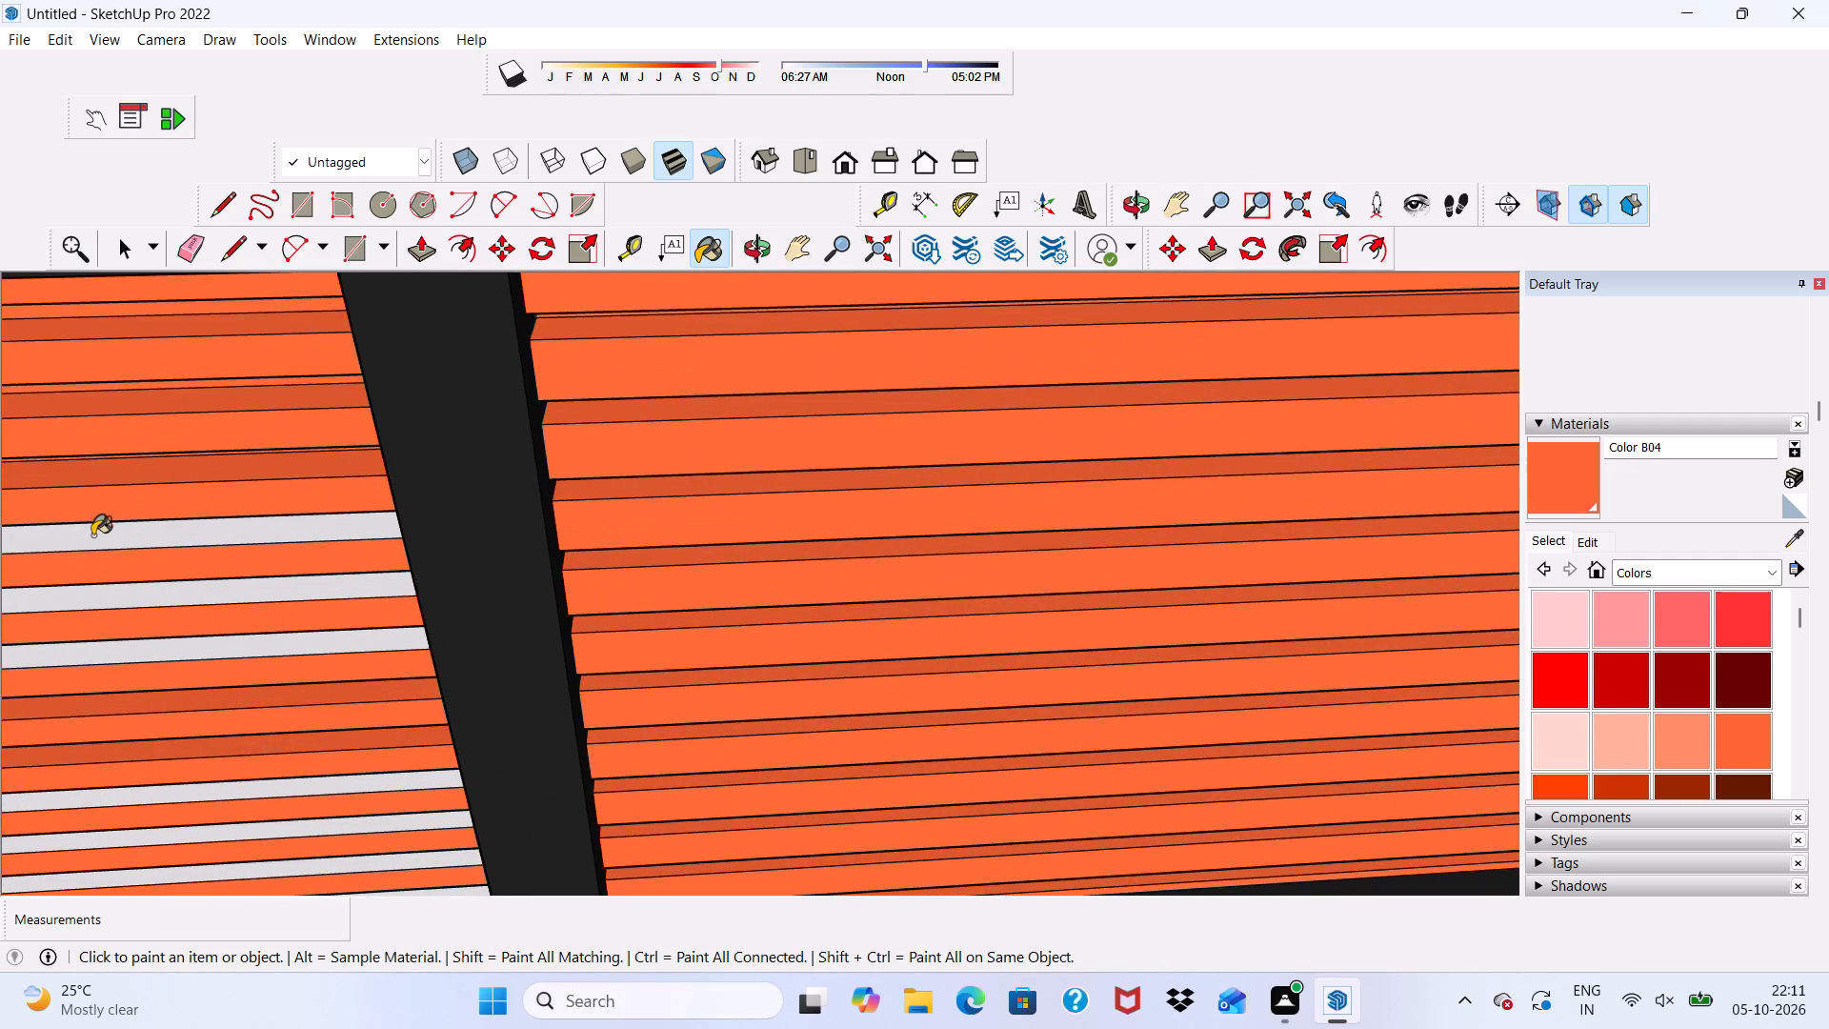
left_click(96, 540)
left_click(109, 594)
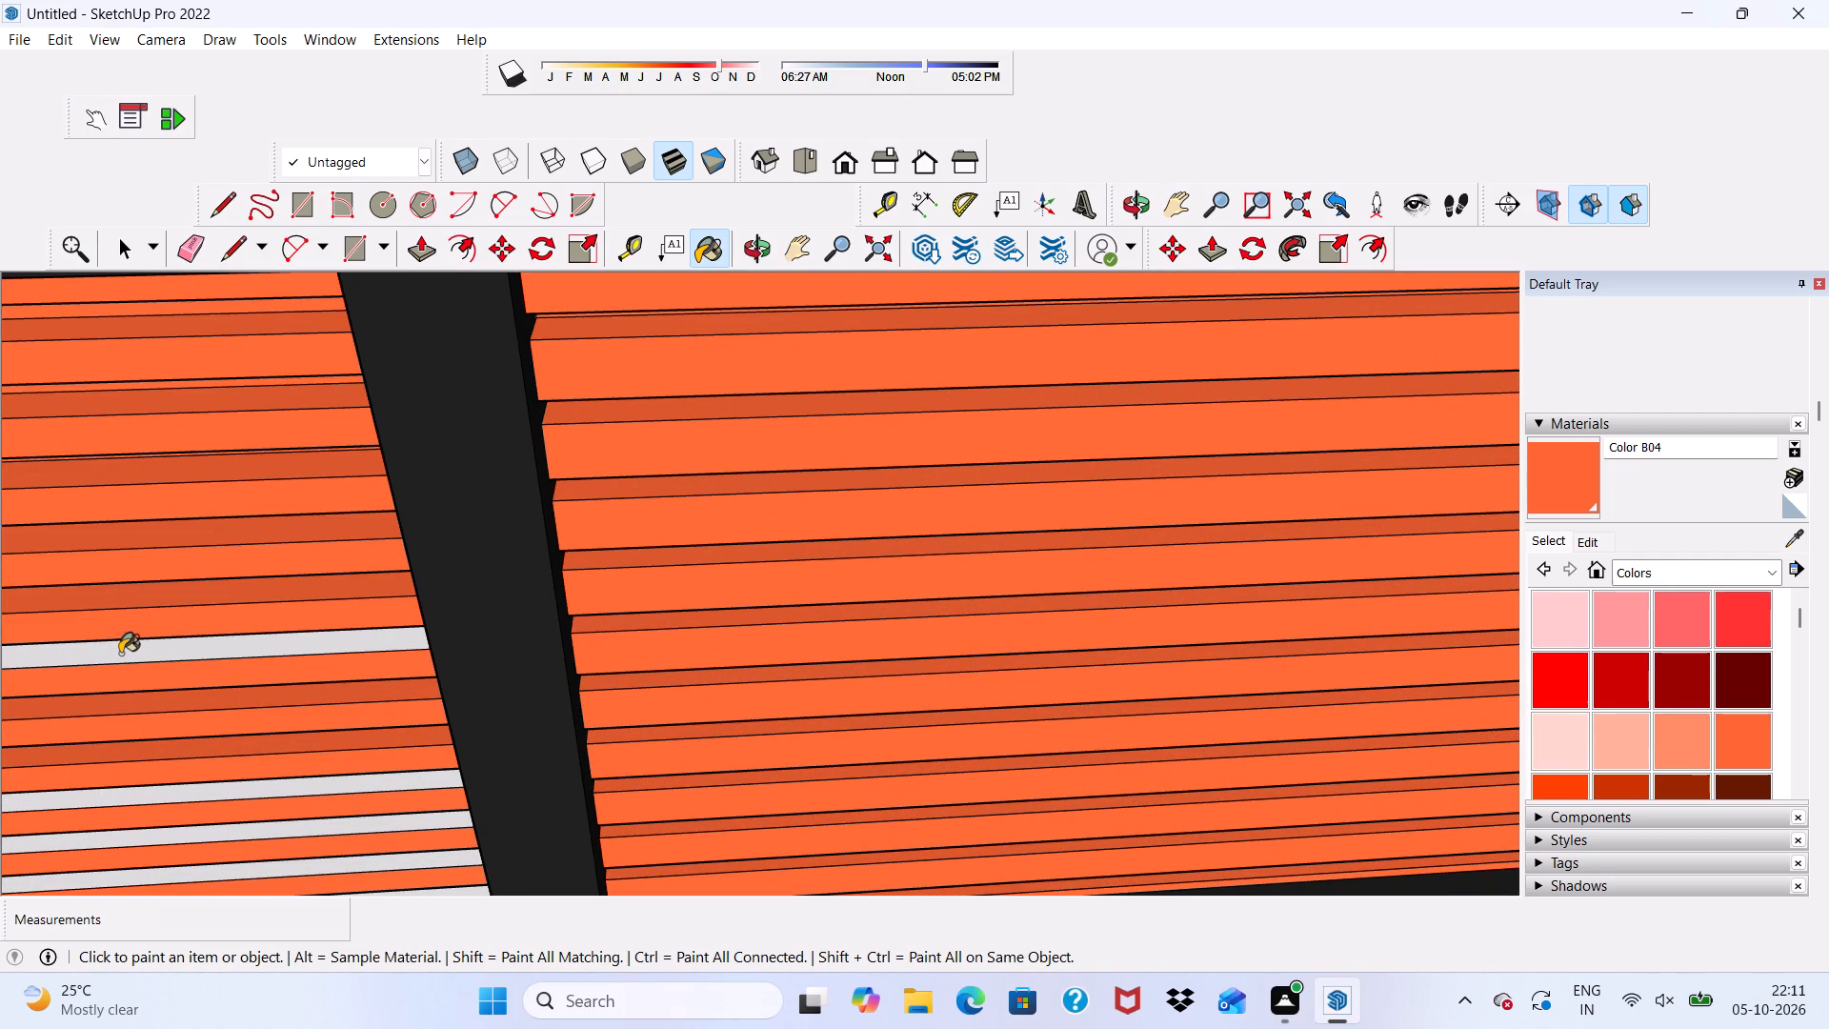
left_click(120, 654)
Paint the lowest four grey slat top faces in the same gate section with Color B04.
scroll(120, 654, "down", 5)
scroll(251, 489, "down", 3)
scroll(265, 758, "up", 10)
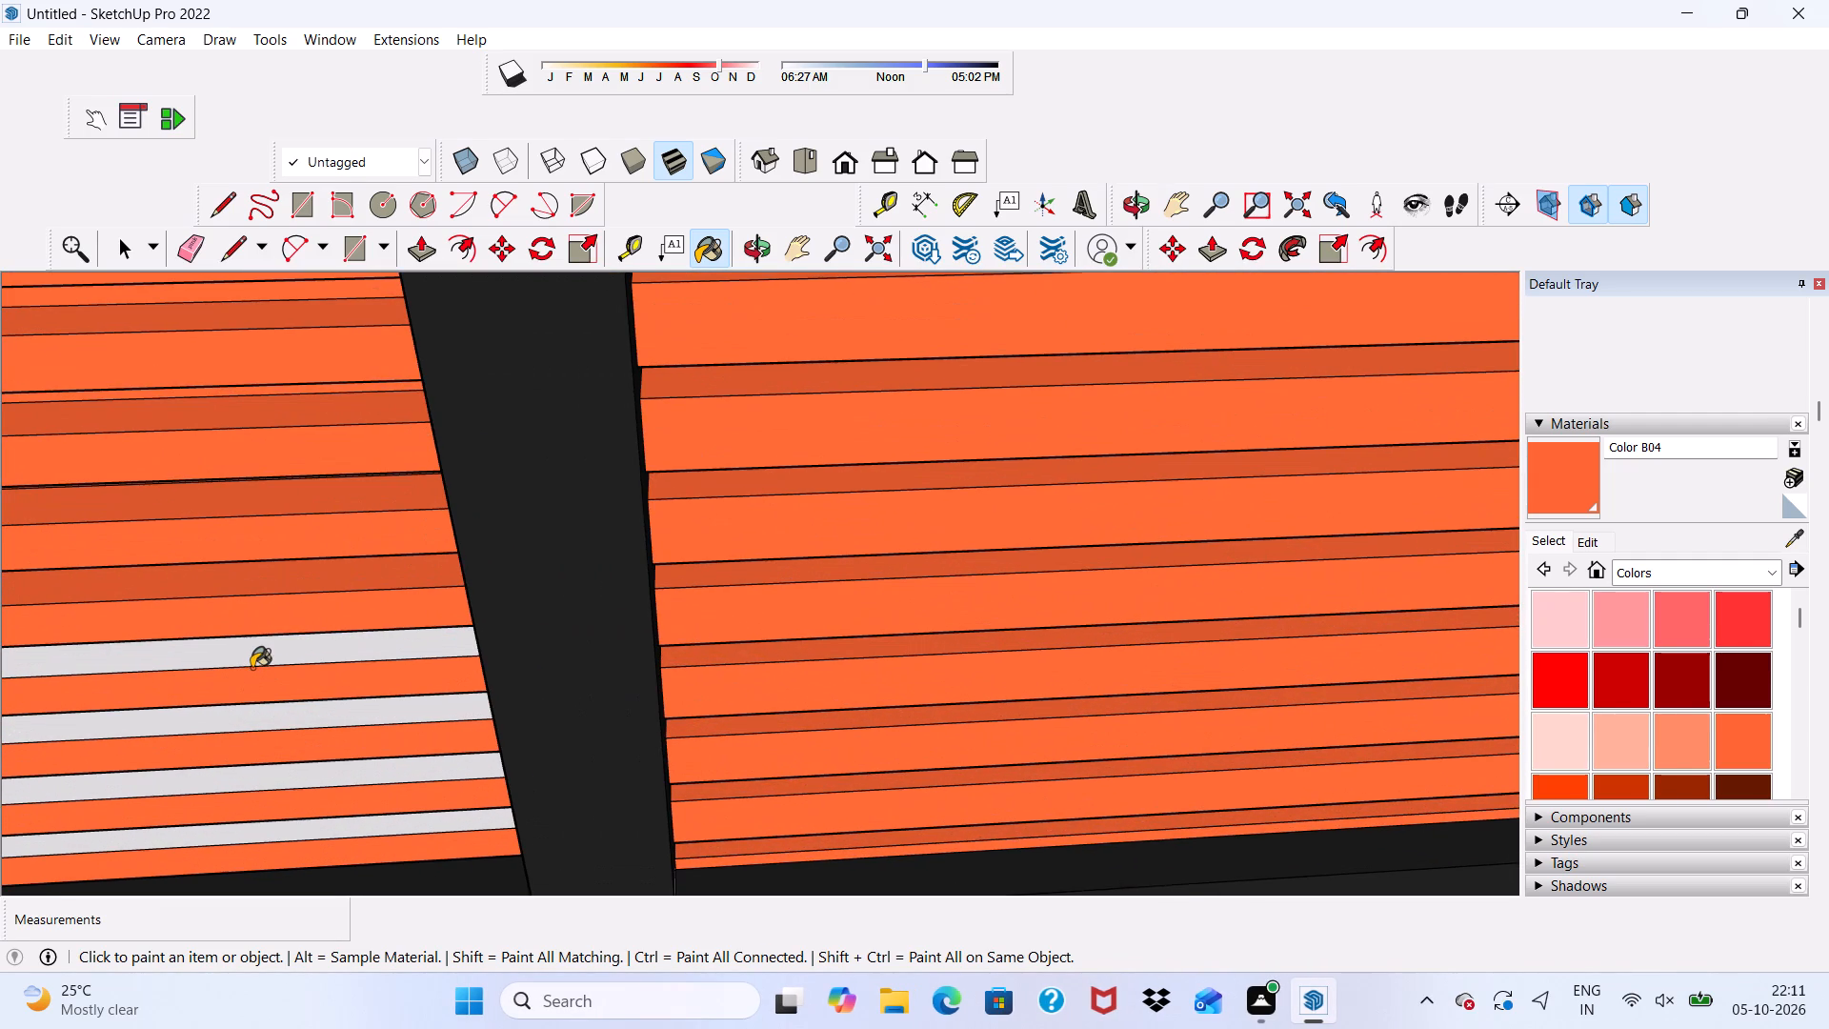
left_click(251, 668)
left_click(253, 654)
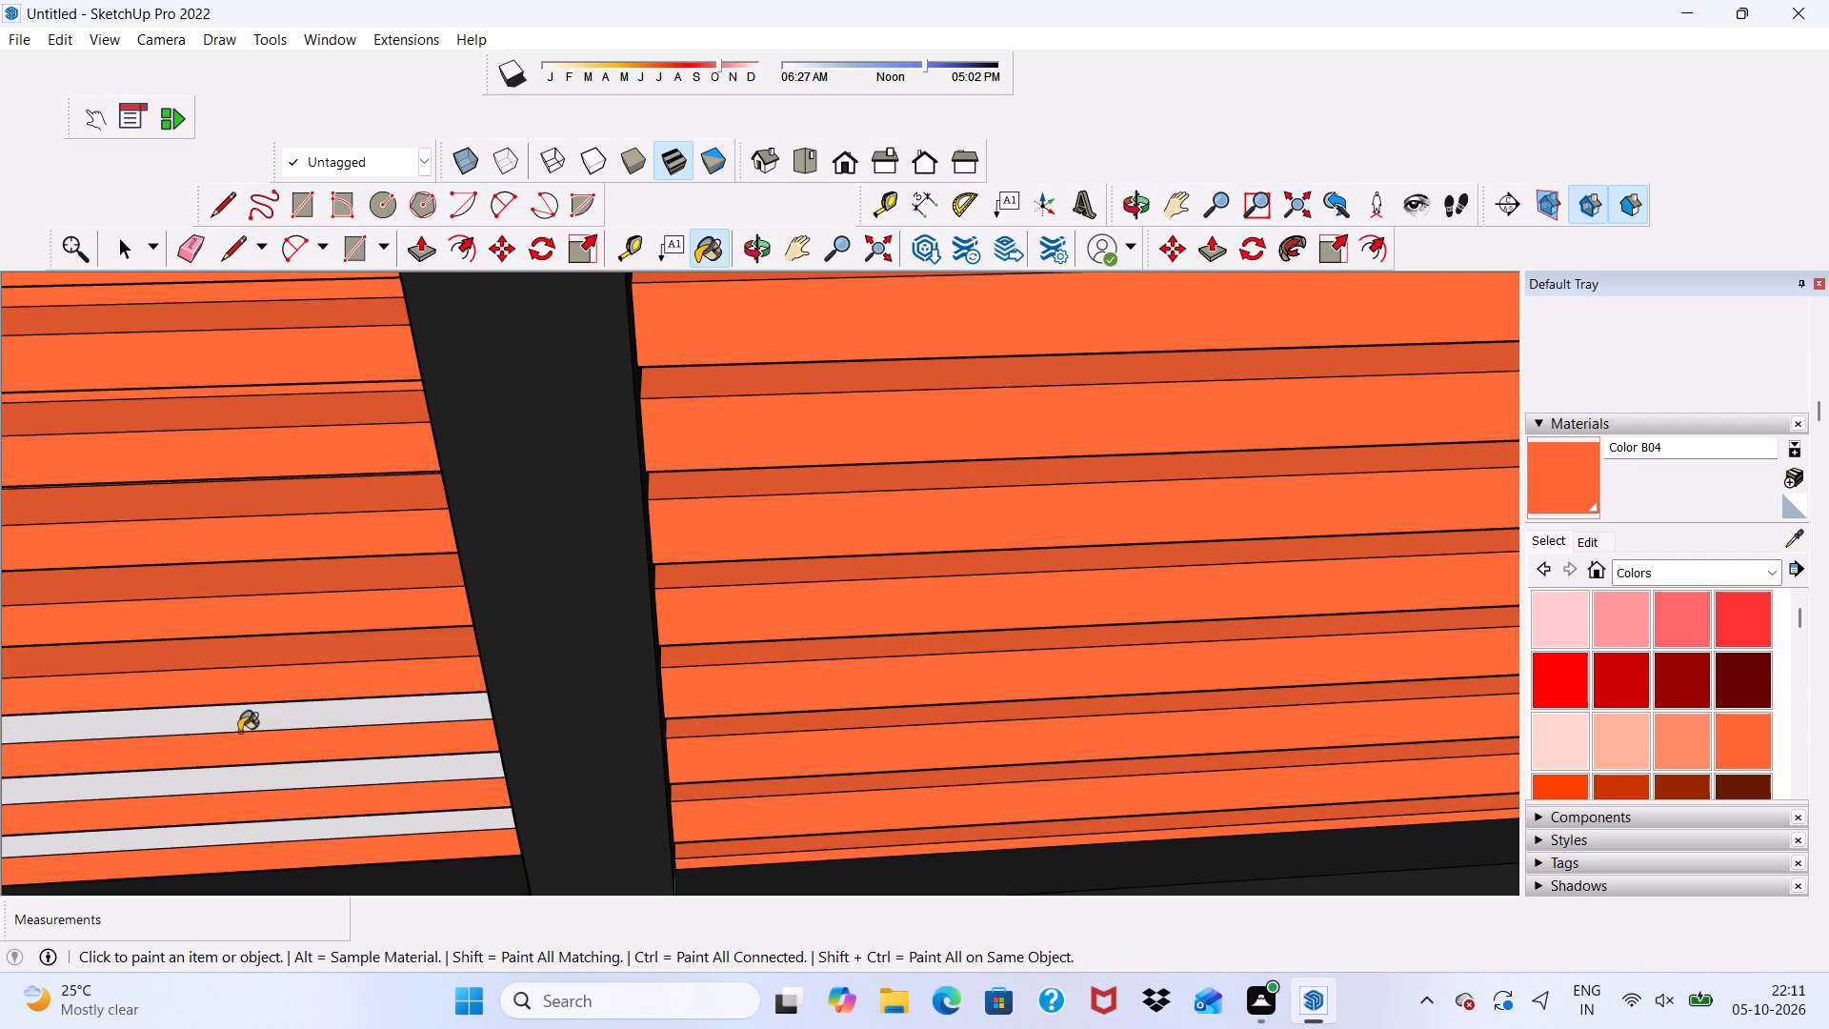
left_click(241, 718)
scroll(241, 732, "up", 3)
left_click(228, 797)
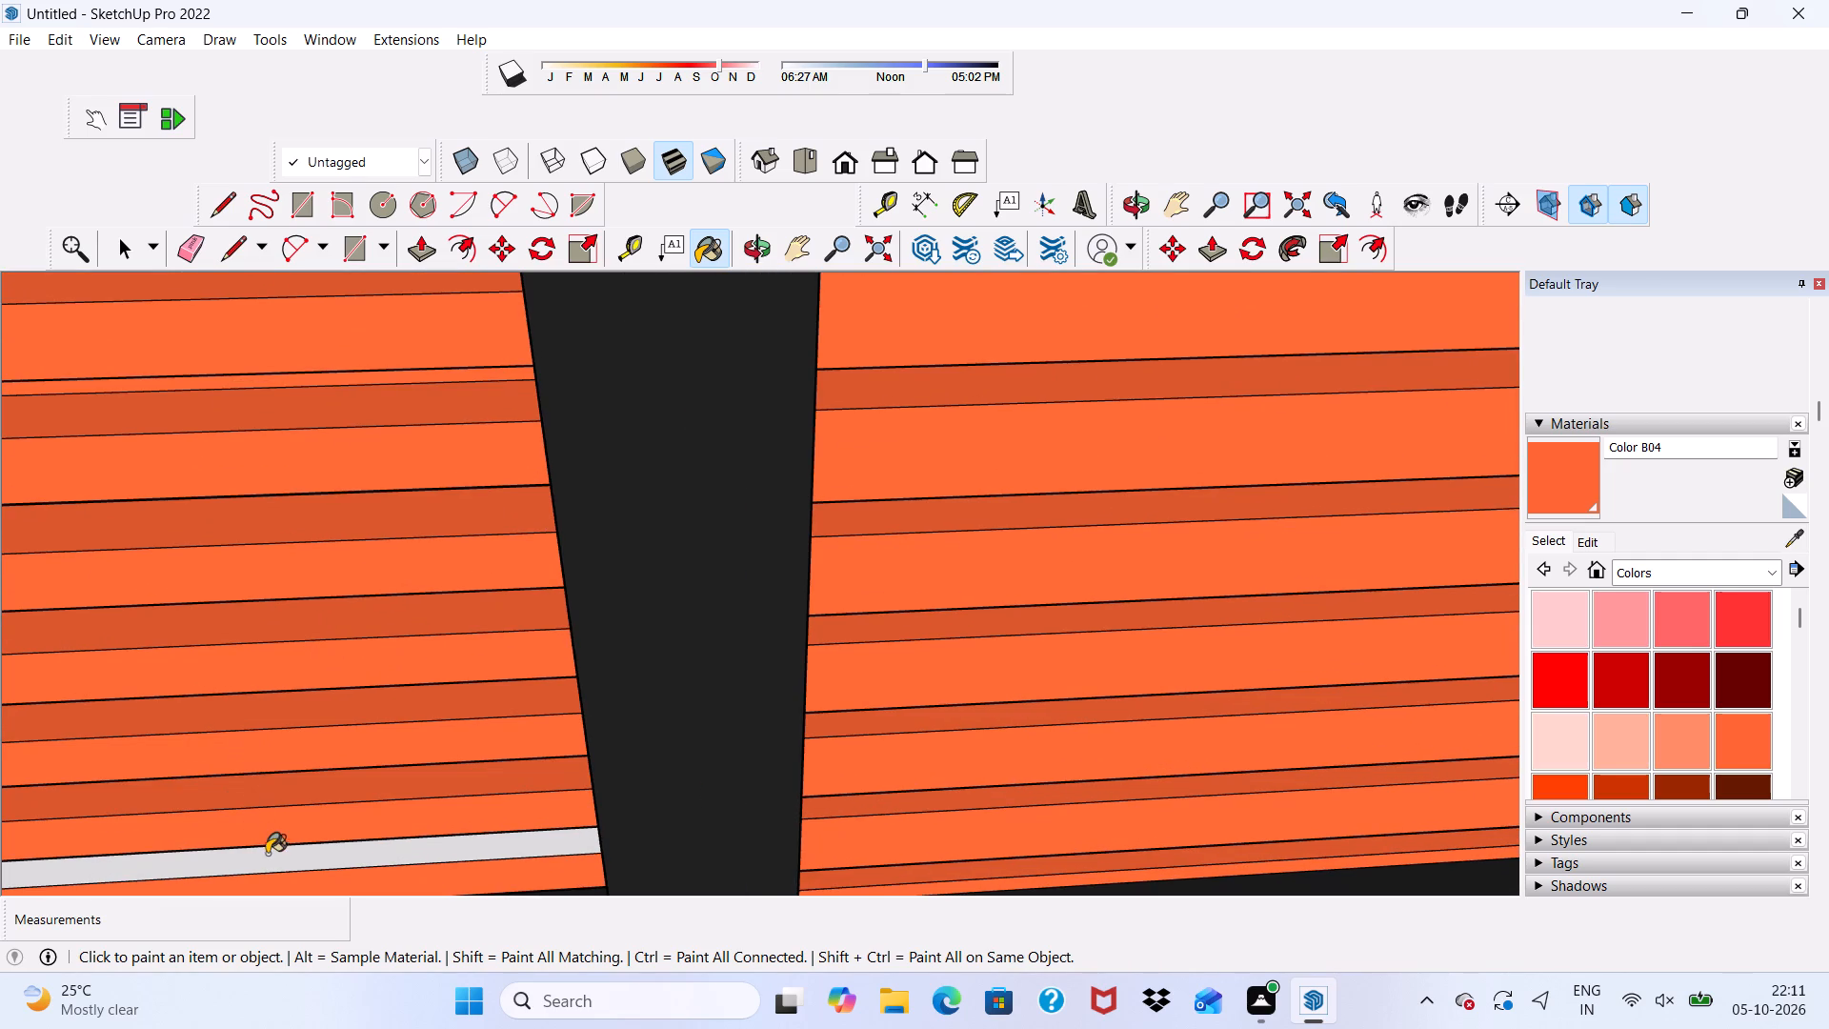
left_click(267, 856)
Examine the slats, frame and middle post of both gate sections from above and from the front.
scroll(259, 836, "down", 8)
scroll(330, 558, "up", 1)
scroll(330, 558, "down", 3)
scroll(330, 558, "up", 1)
scroll(484, 435, "down", 15)
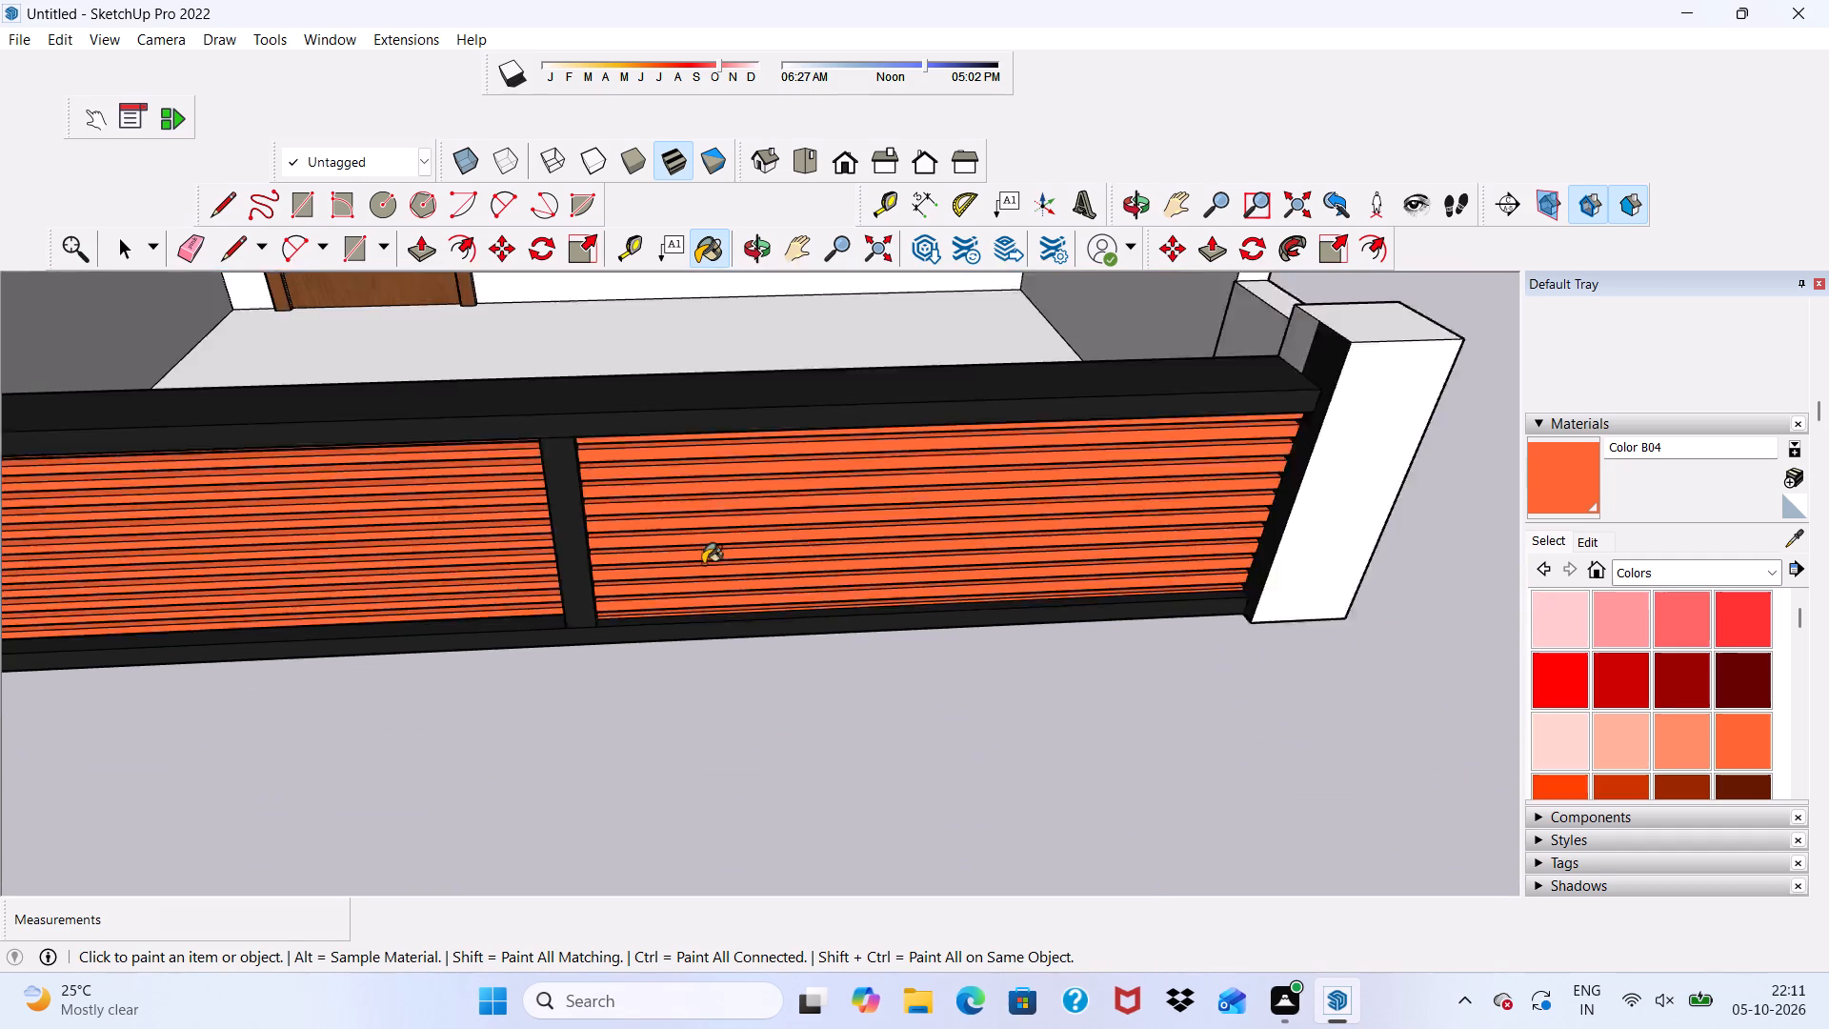
scroll(703, 564, "down", 1)
middle_click_drag(158, 628, 0, 410)
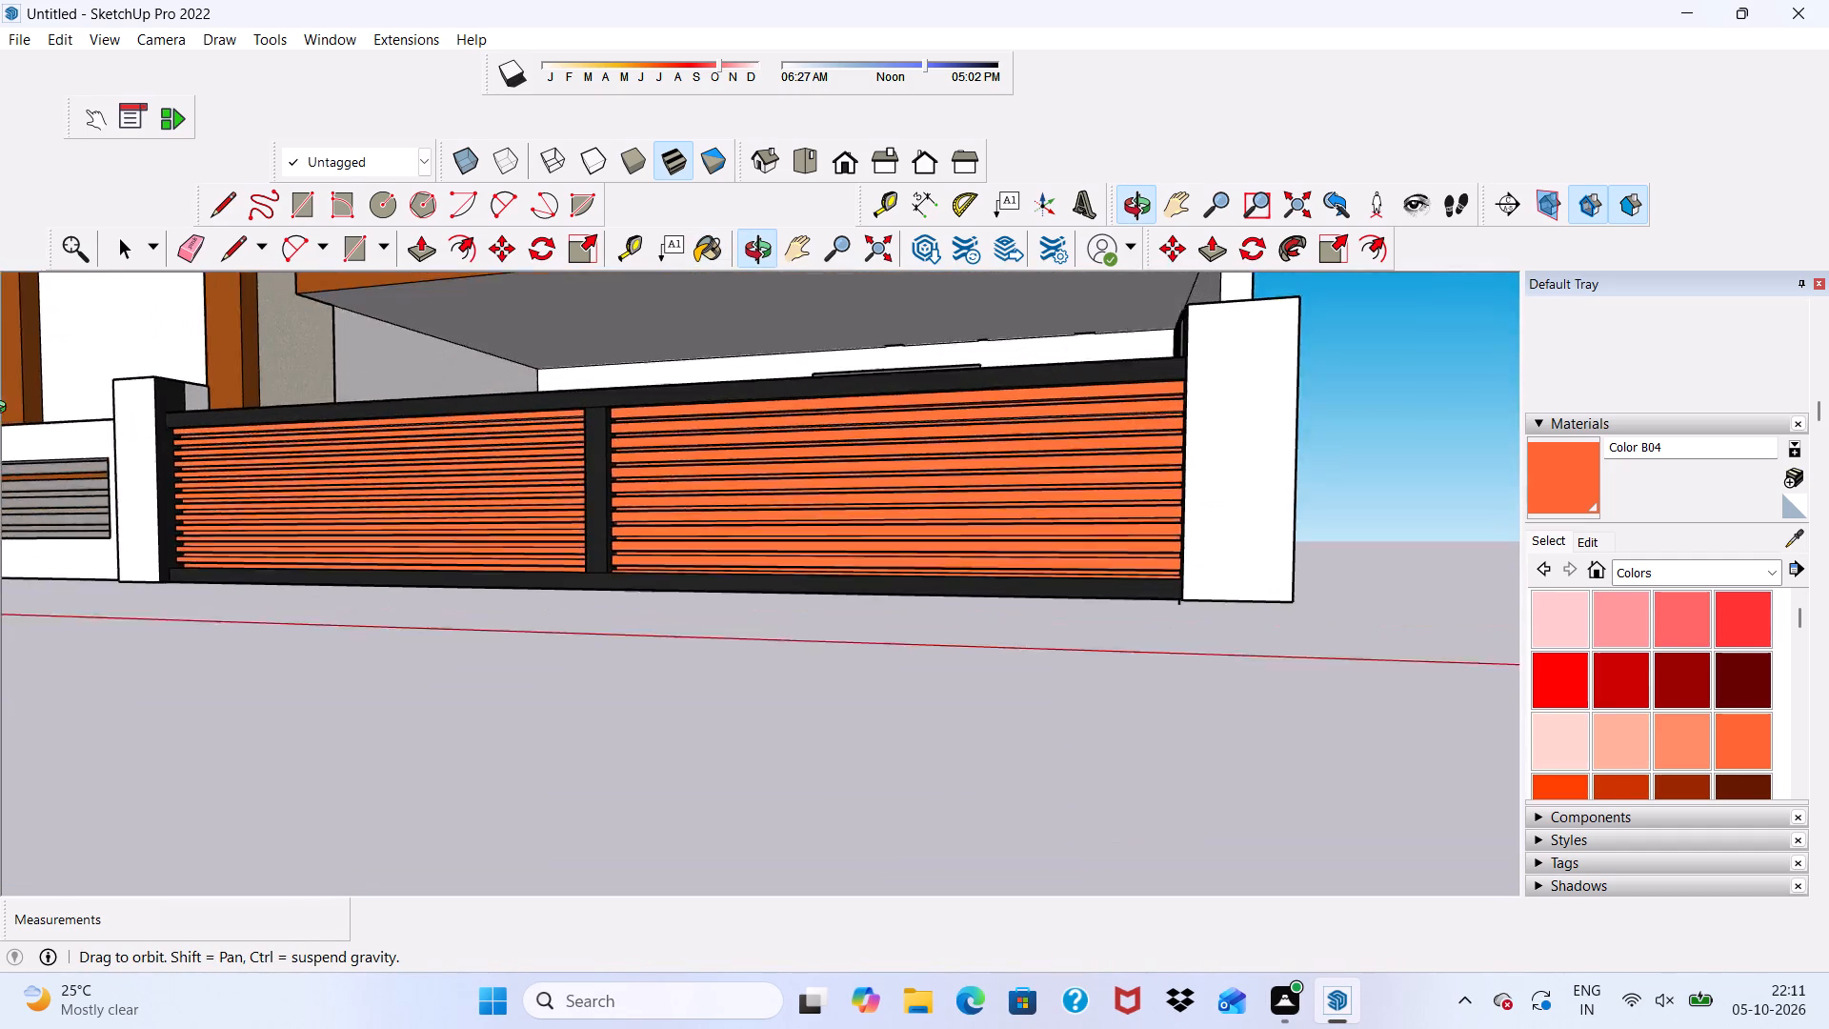
middle_click_drag(0, 410, 0, 555)
middle_click_drag(6, 549, 27, 540)
scroll(489, 499, "up", 1)
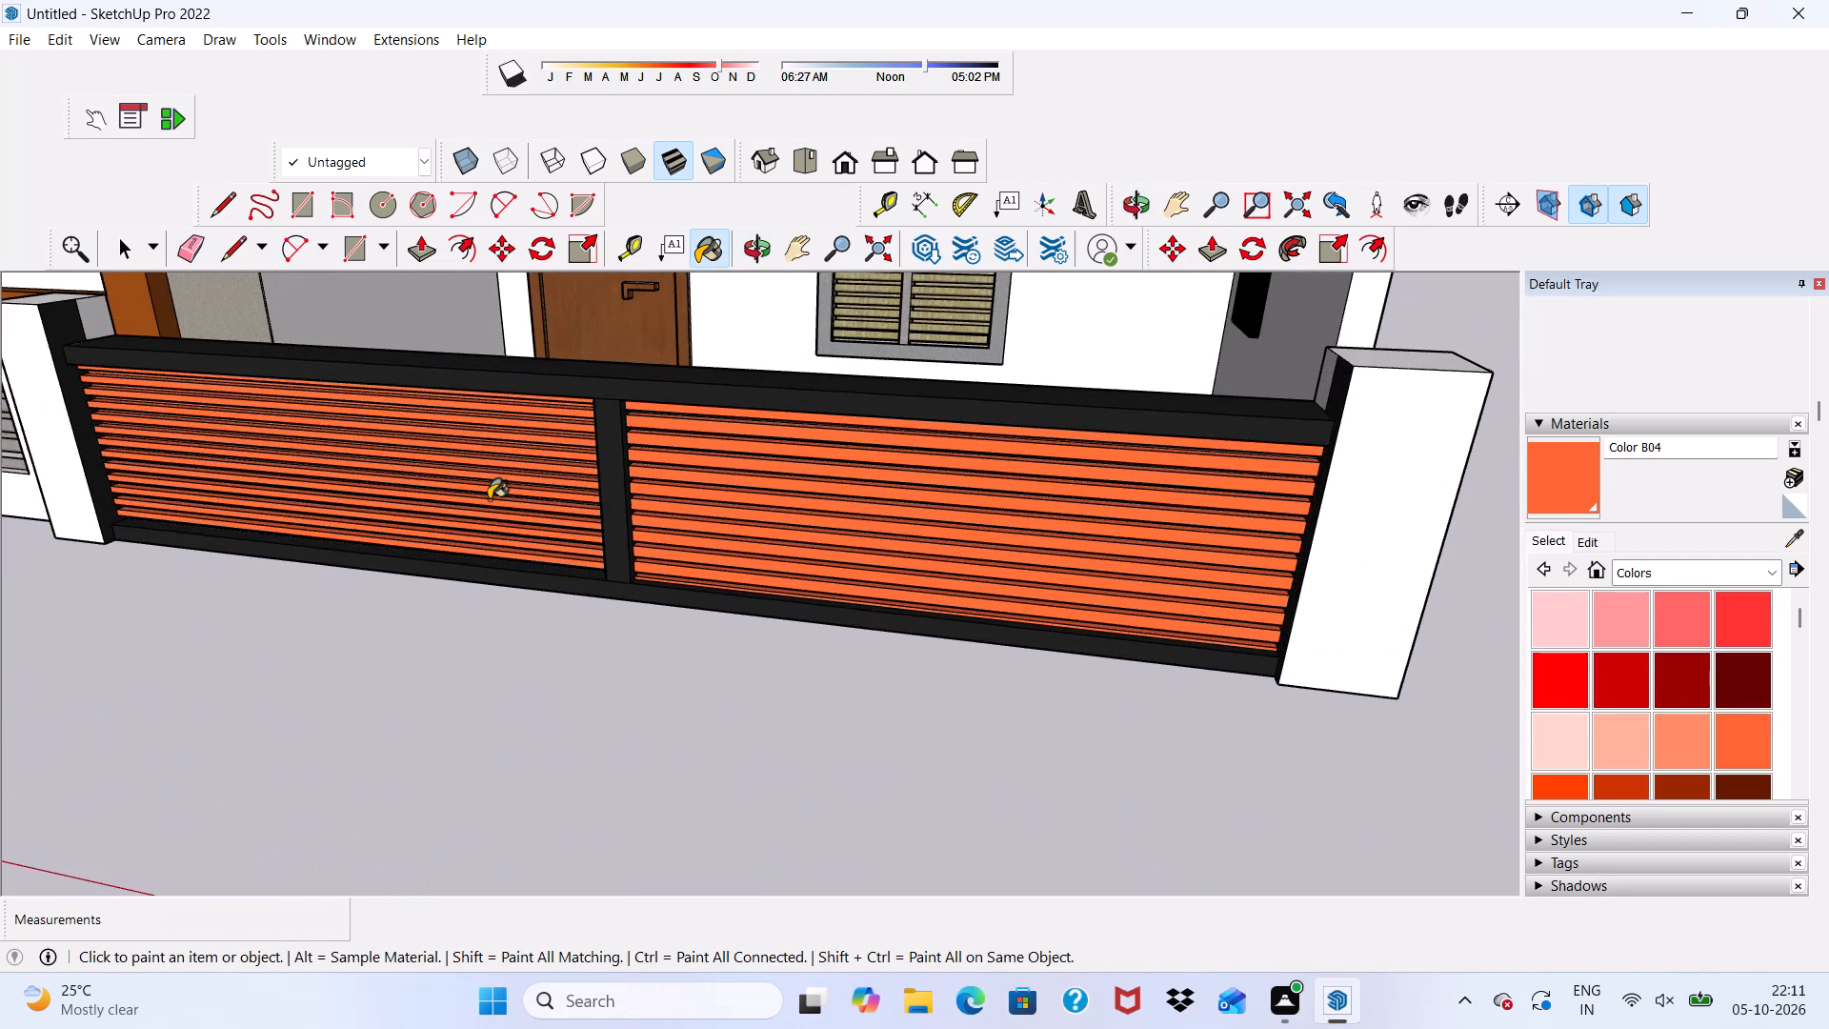
key("space")
scroll(489, 499, "down", 2)
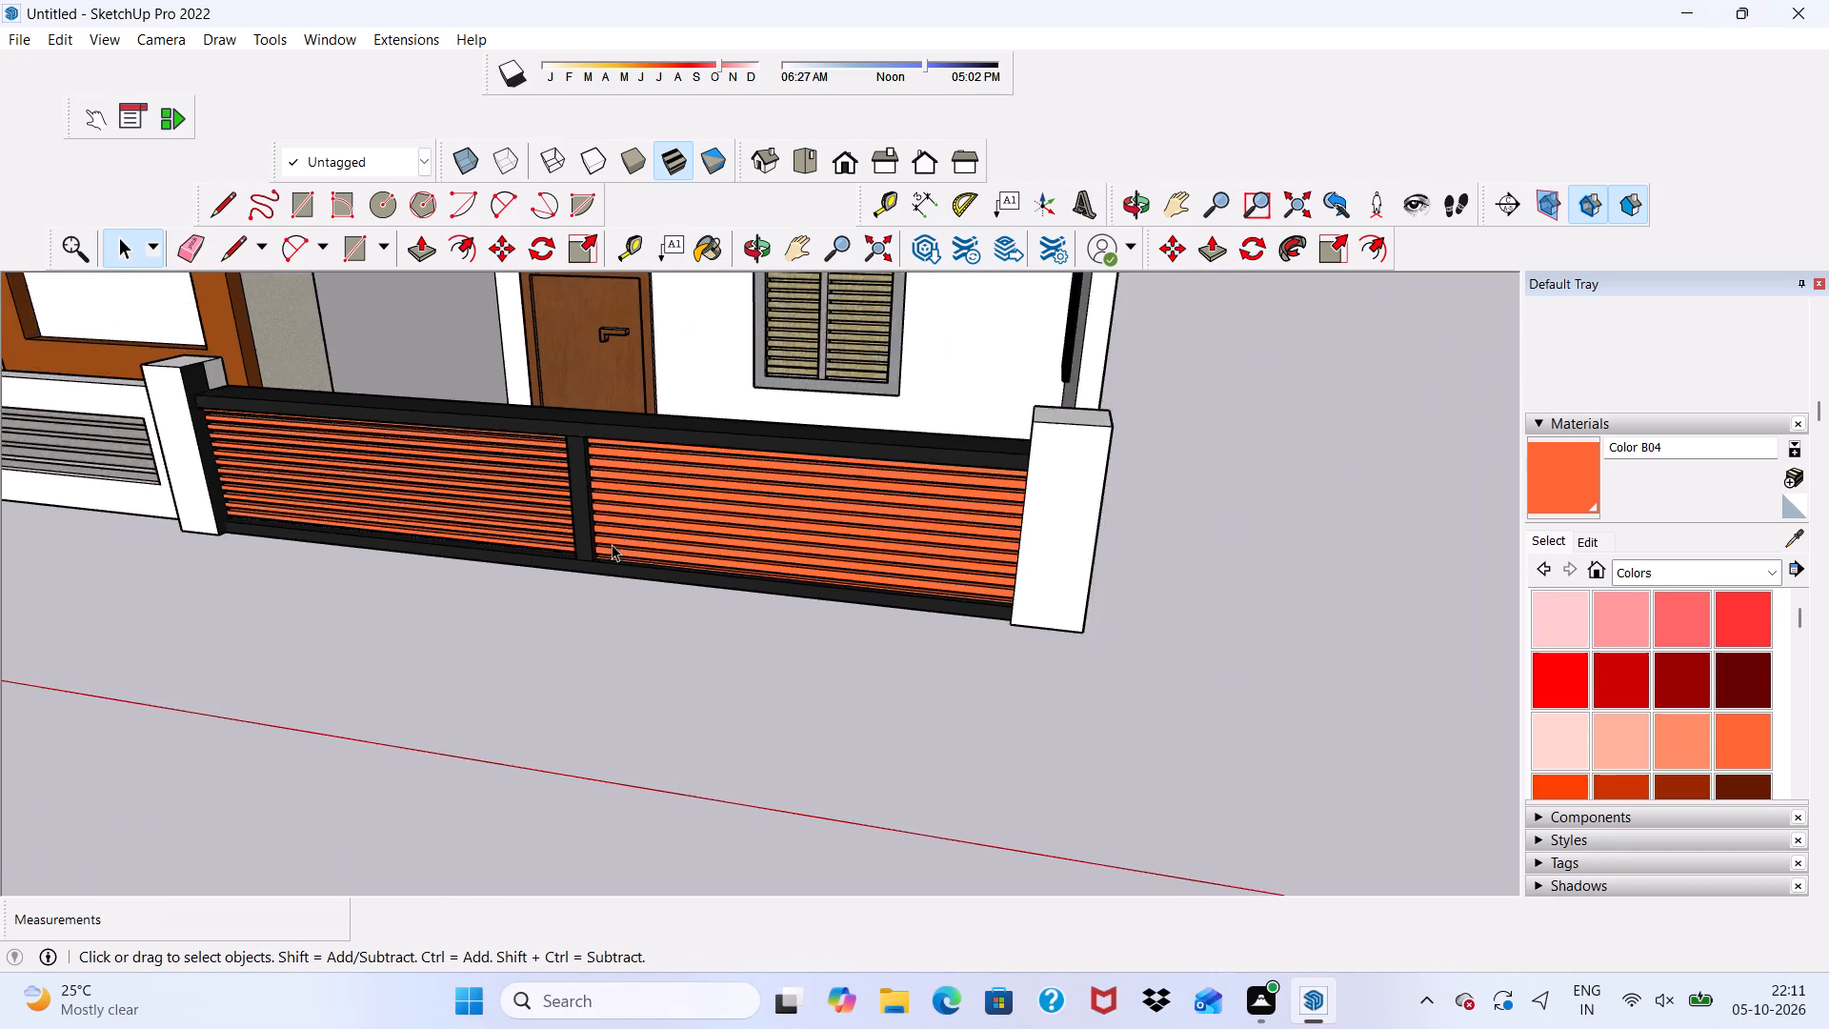
scroll(612, 544, "down", 4)
scroll(620, 536, "up", 1)
scroll(620, 536, "down", 4)
middle_click_drag(533, 607, 651, 487)
scroll(651, 487, "up", 1)
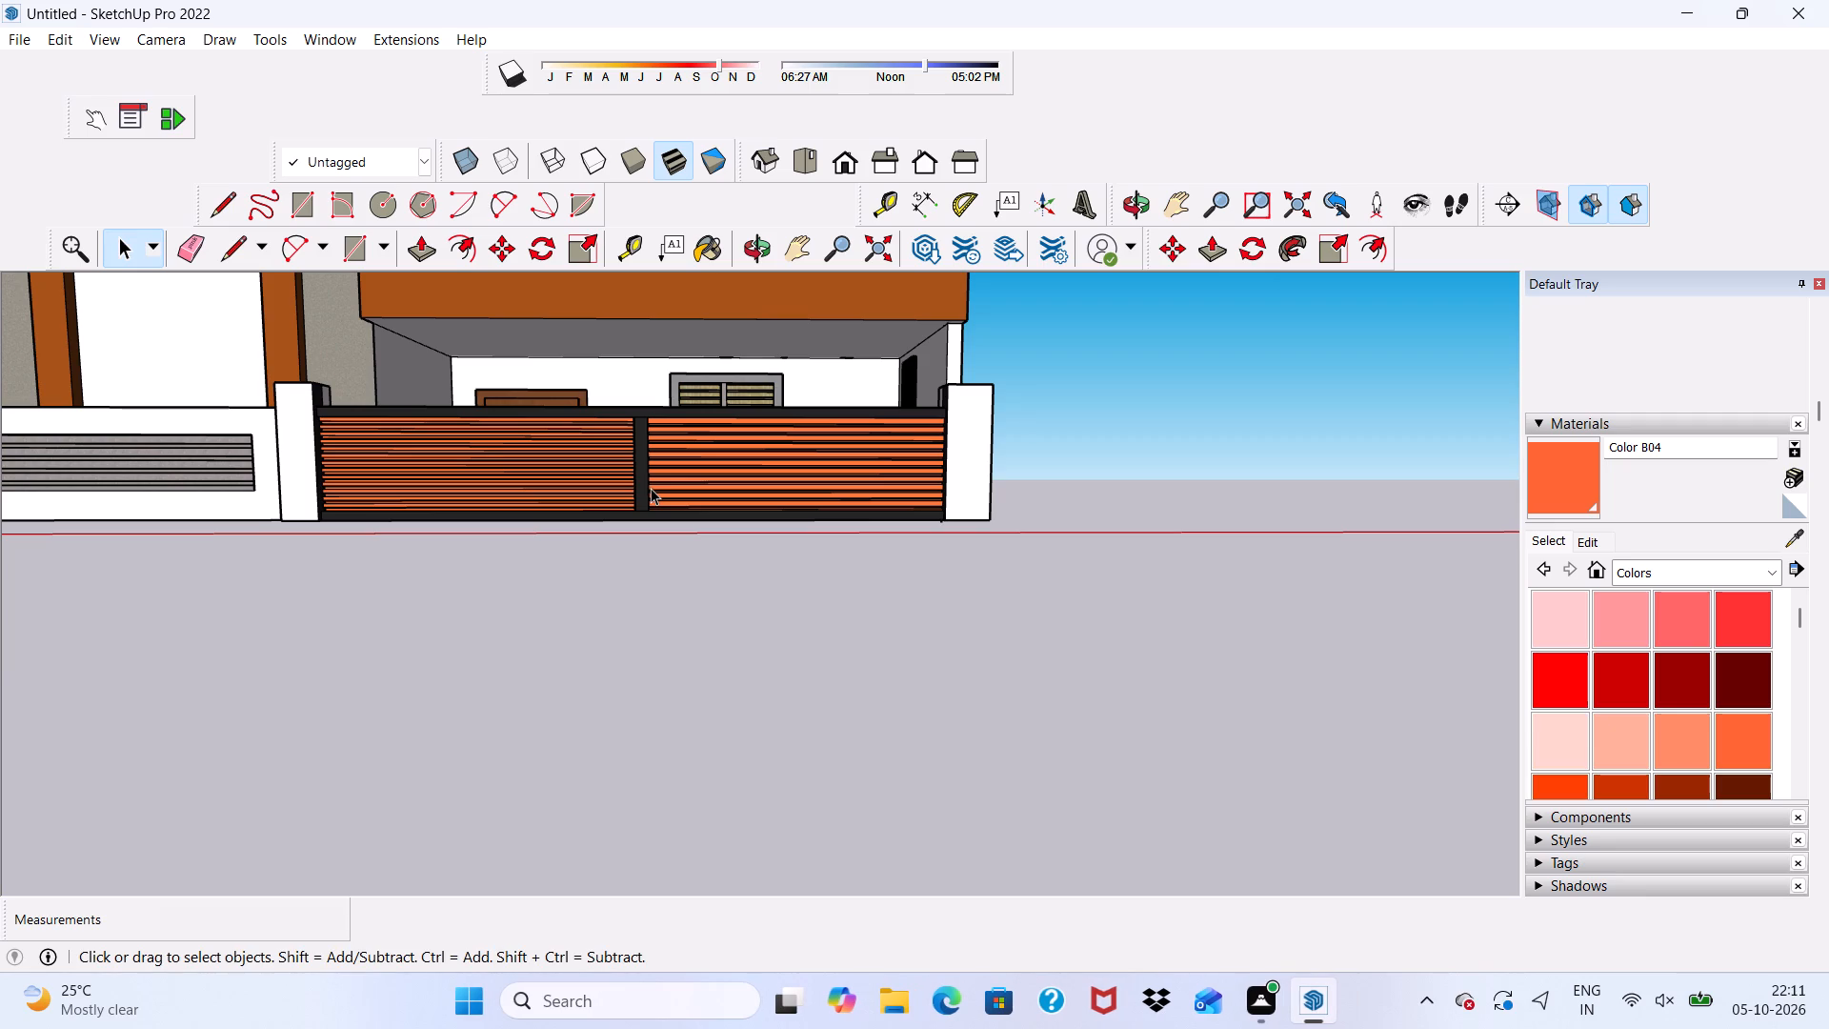
scroll(593, 661, "up", 4)
scroll(472, 660, "down", 2)
scroll(472, 660, "up", 1)
scroll(472, 660, "down", 3)
Examine the front facade from several angles, including the balcony and the tall framed panel.
middle_click_drag(472, 659, 297, 609)
scroll(333, 556, "down", 9)
scroll(333, 426, "up", 4)
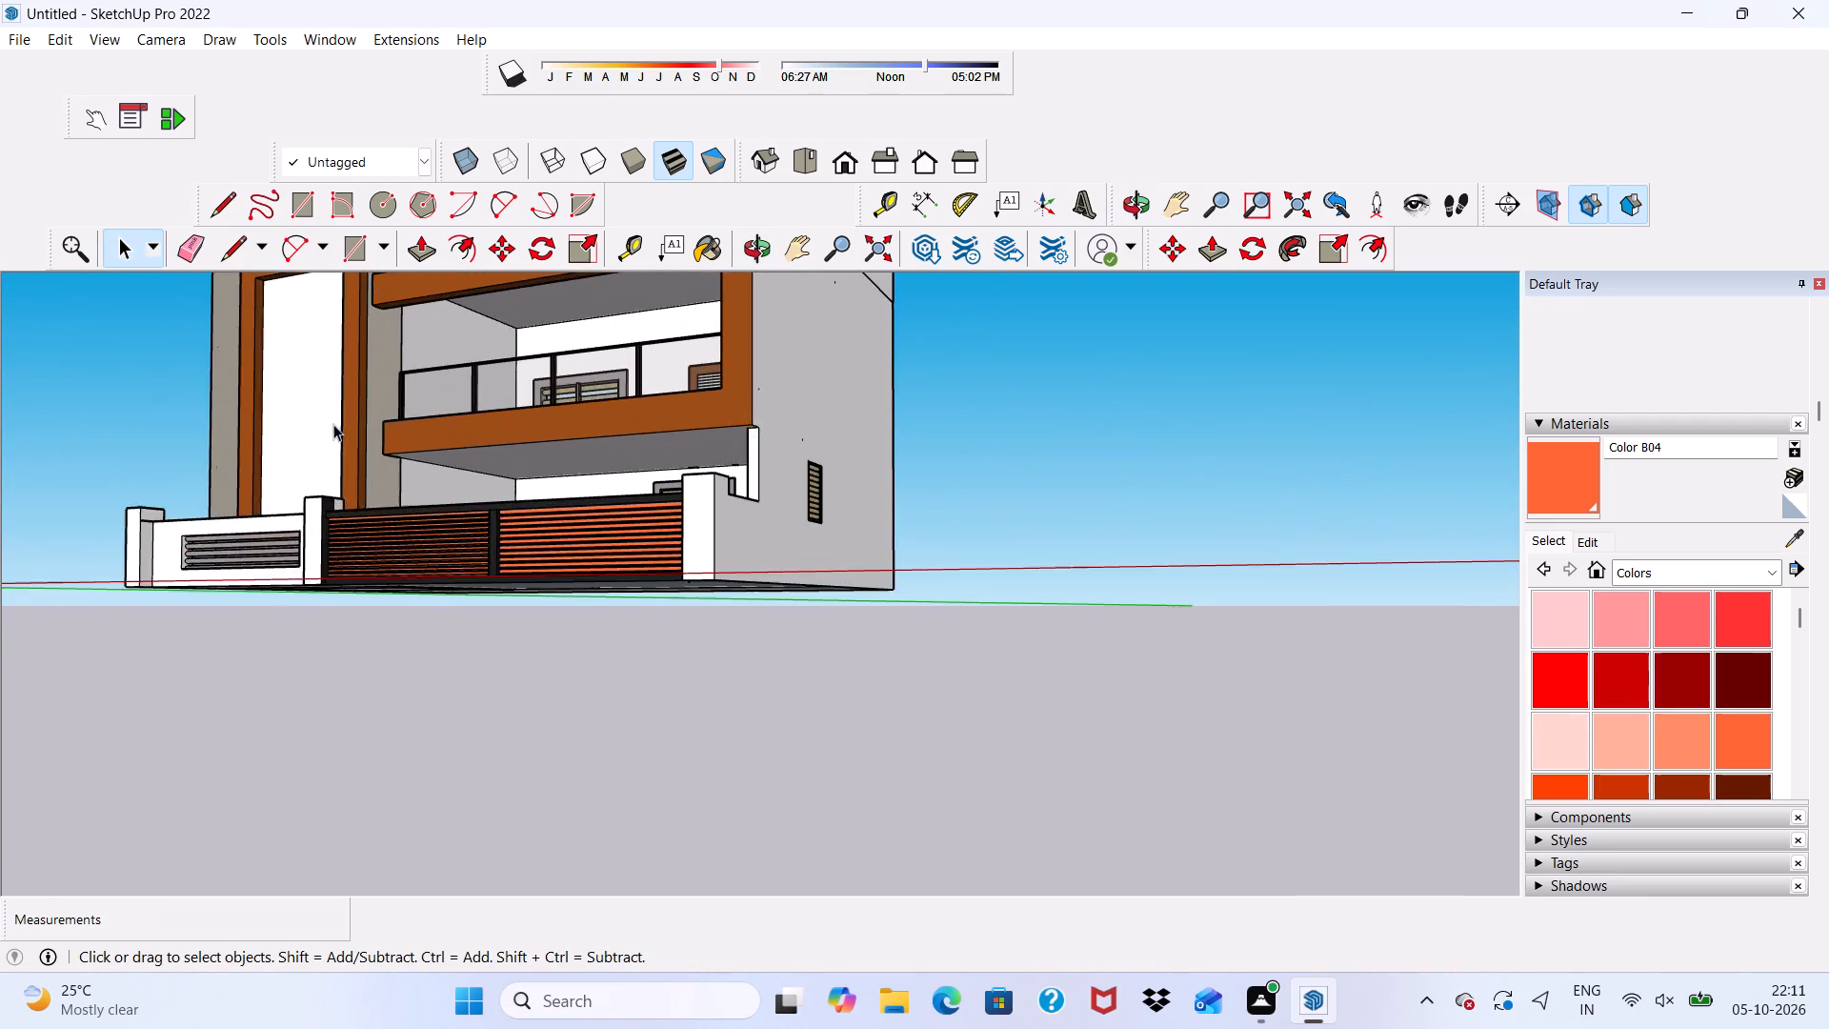
scroll(333, 424, "up", 6)
scroll(324, 373, "down", 1)
middle_click_drag(324, 372, 673, 470)
scroll(678, 476, "up", 1)
scroll(433, 564, "down", 7)
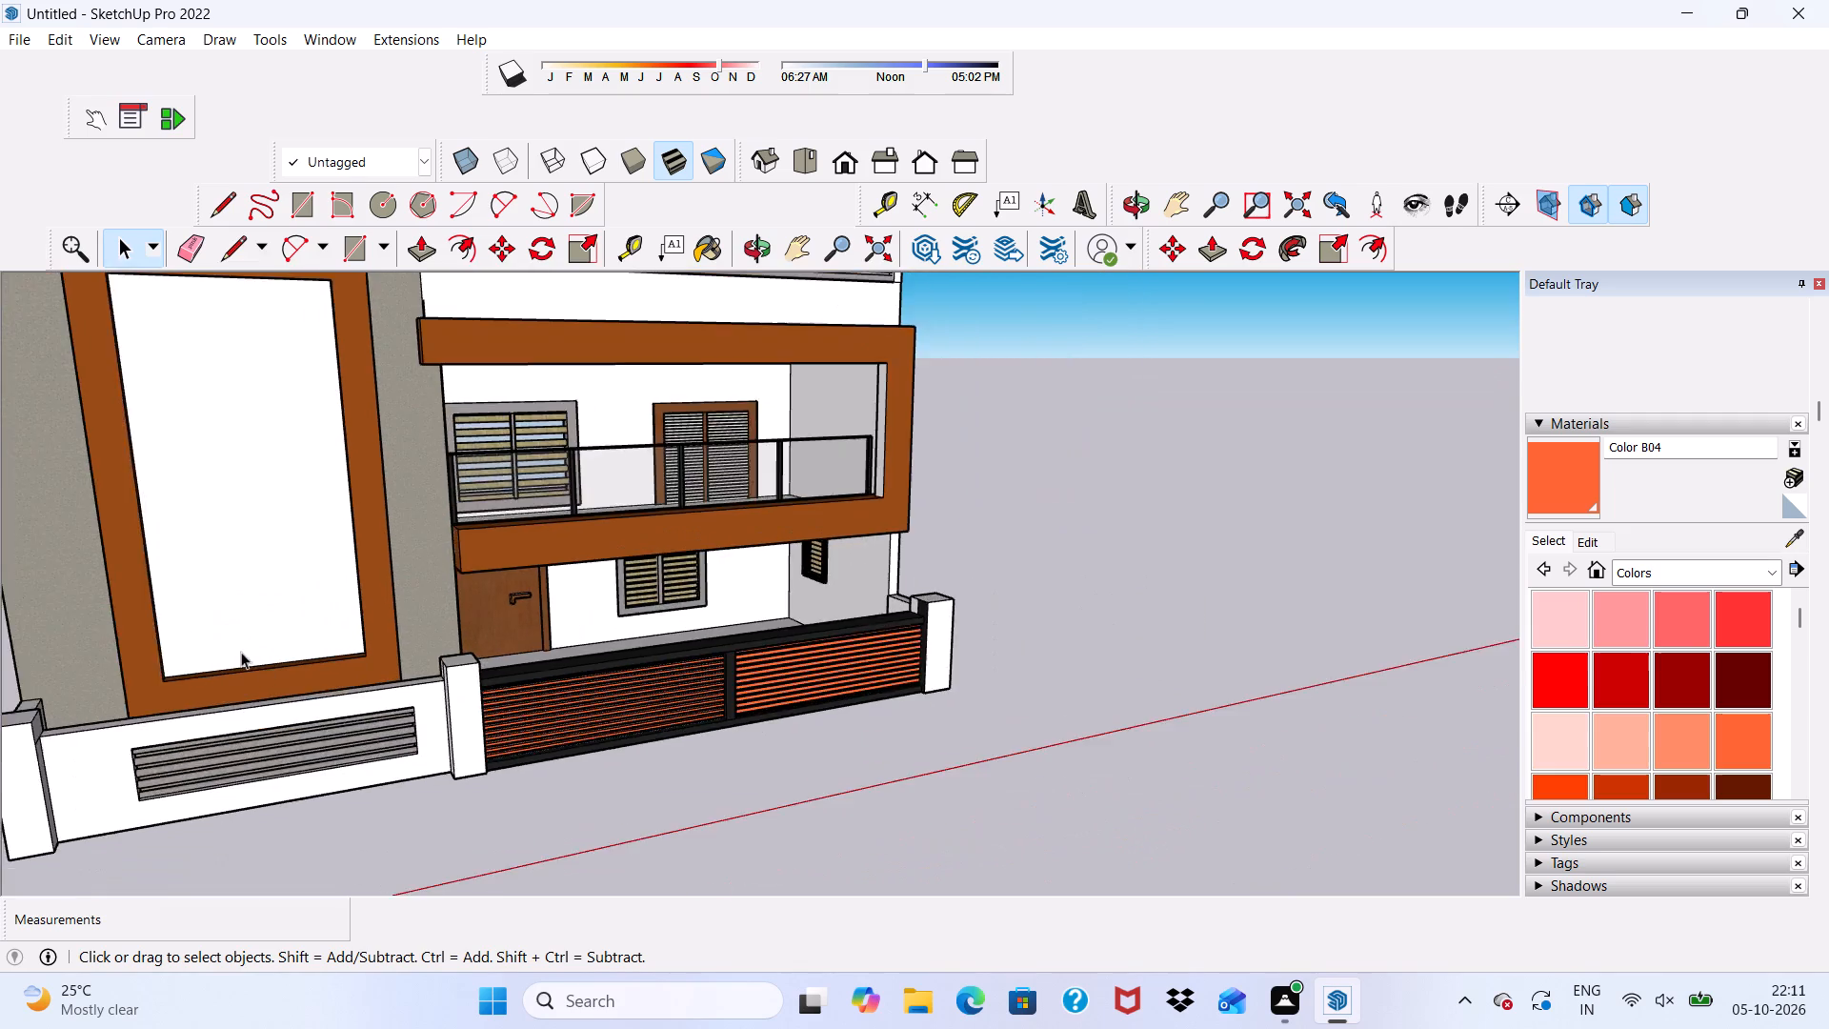
scroll(241, 652, "down", 5)
scroll(211, 417, "up", 7)
middle_click_drag(211, 417, 480, 409)
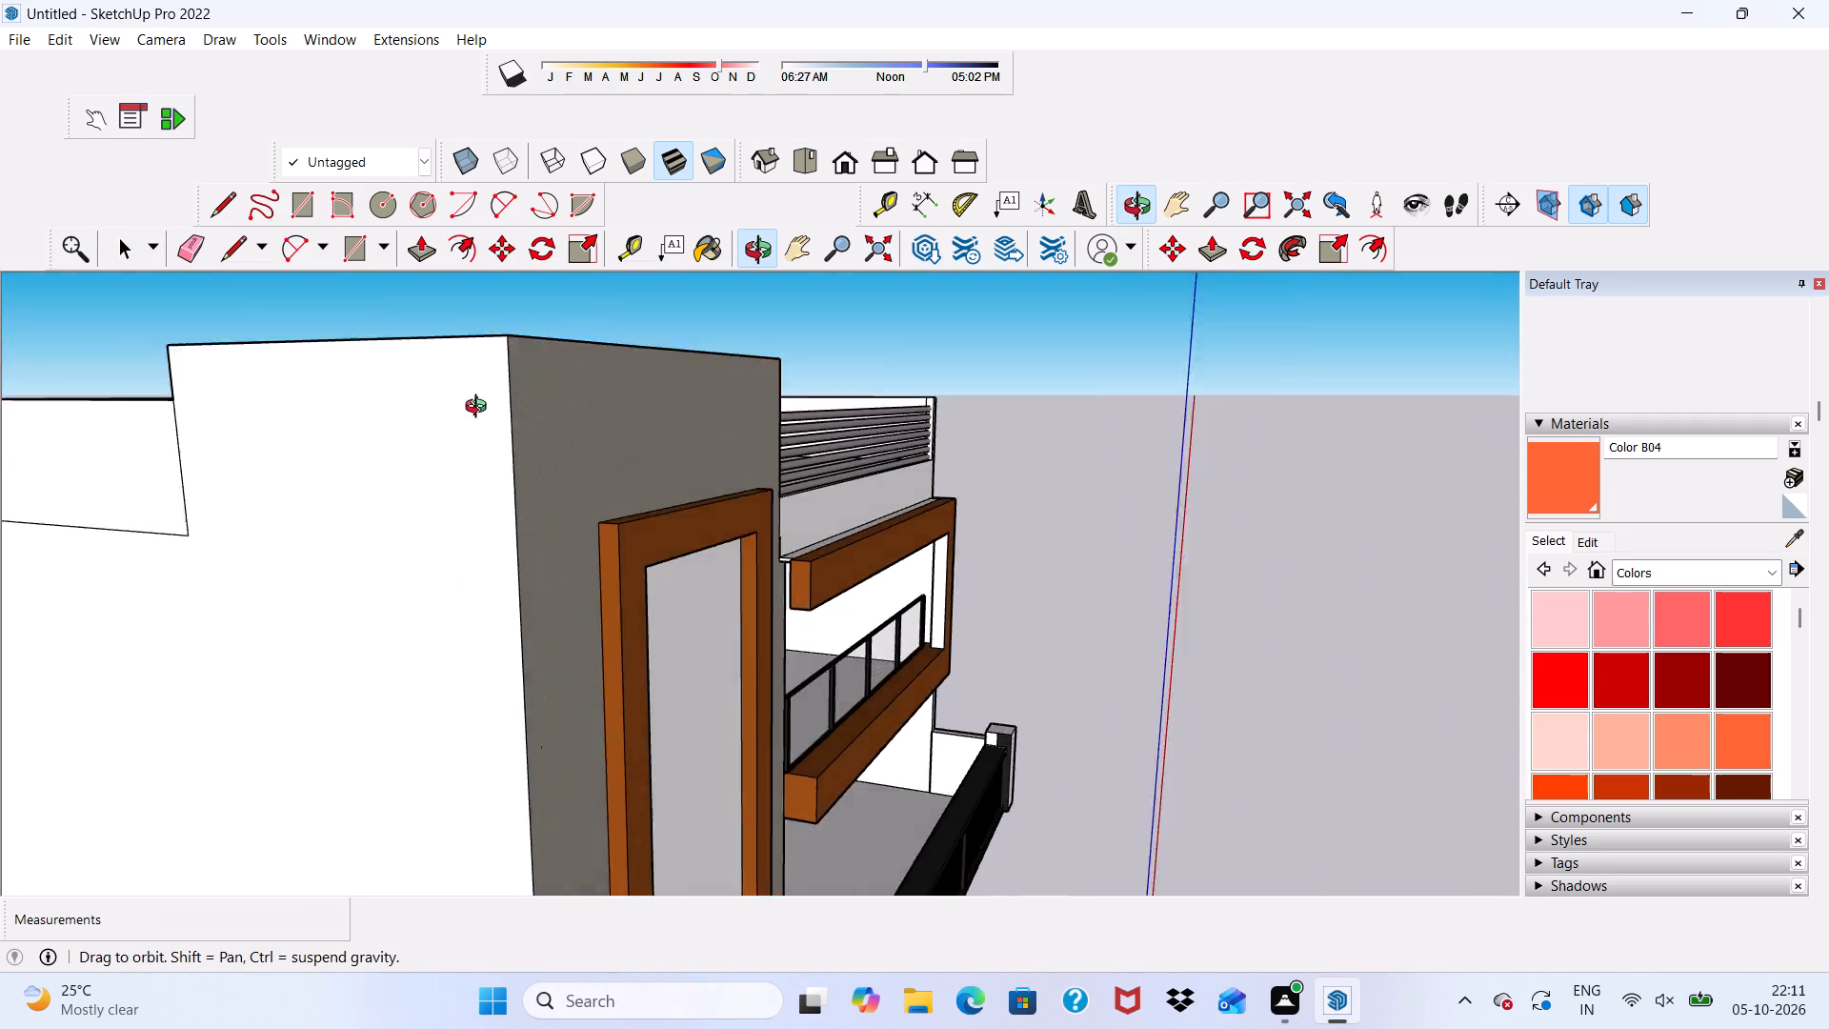
middle_click_drag(480, 409, 131, 419)
scroll(422, 425, "down", 1)
middle_click(112, 416)
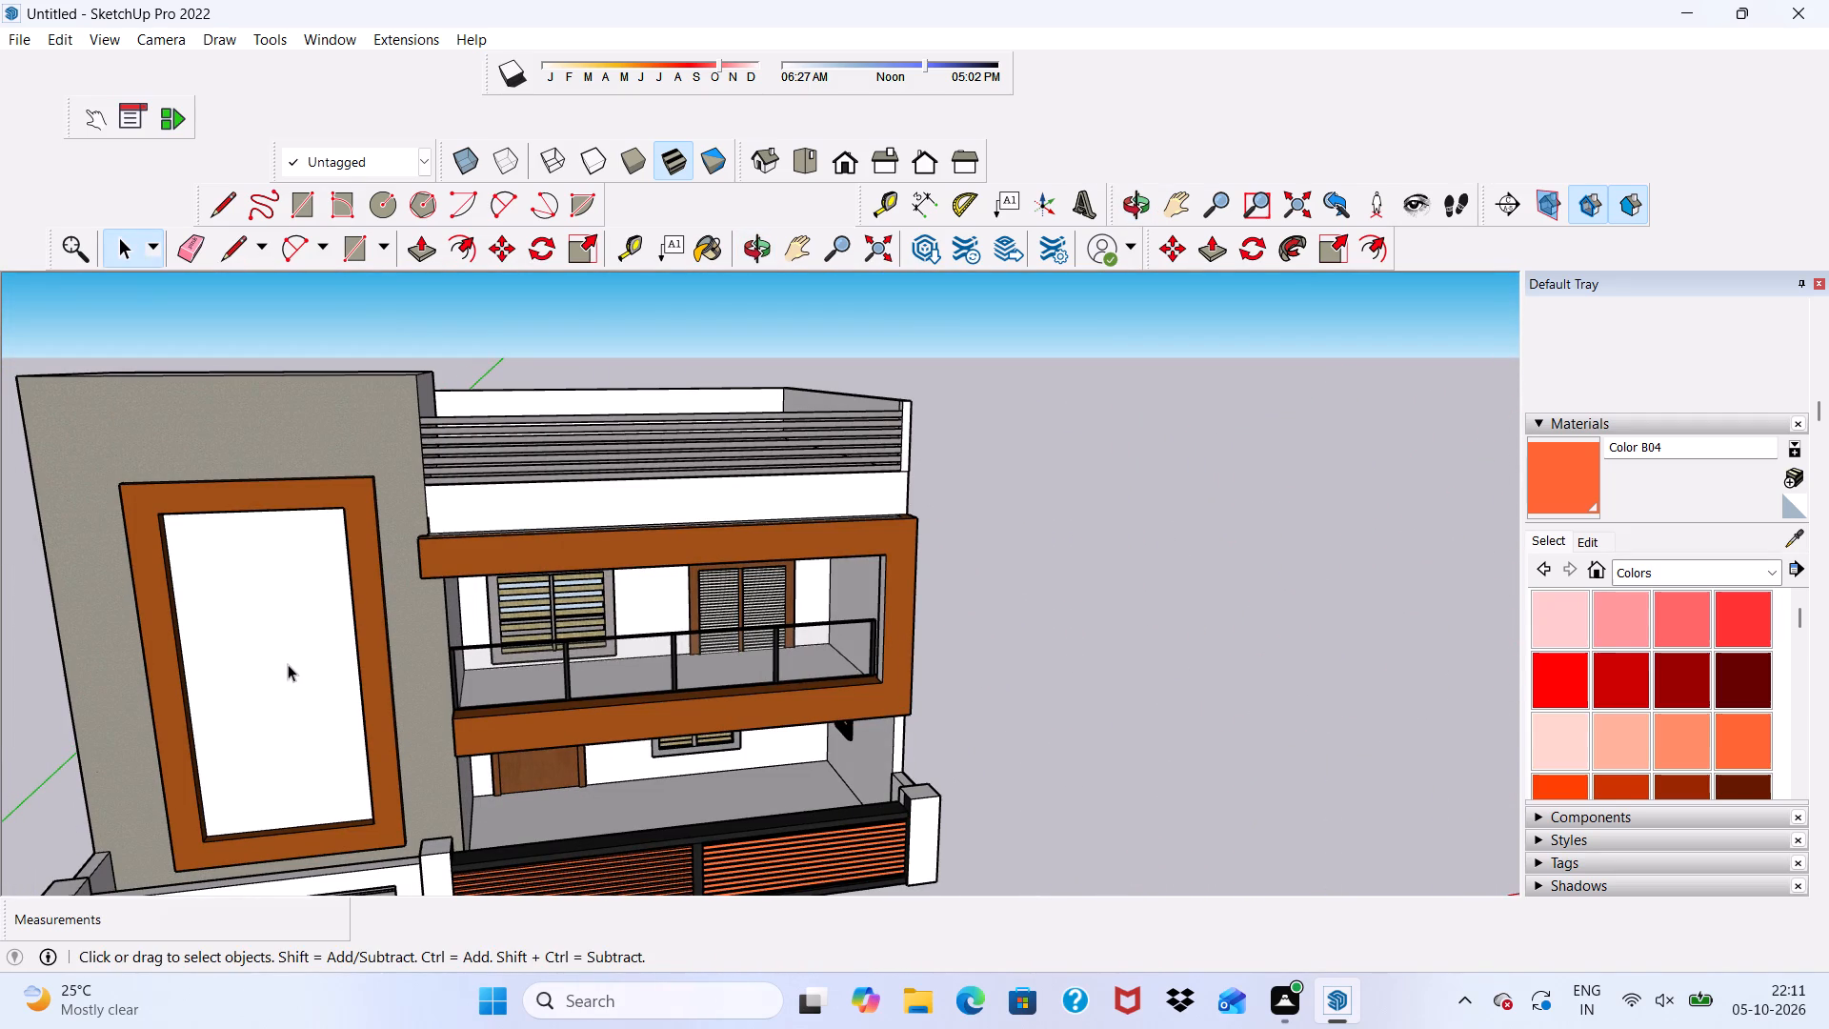
Paint the tall white panel inside the orange-brown frame on the graystone wall with Wood OSB.
left_click(1766, 573)
left_click(1698, 883)
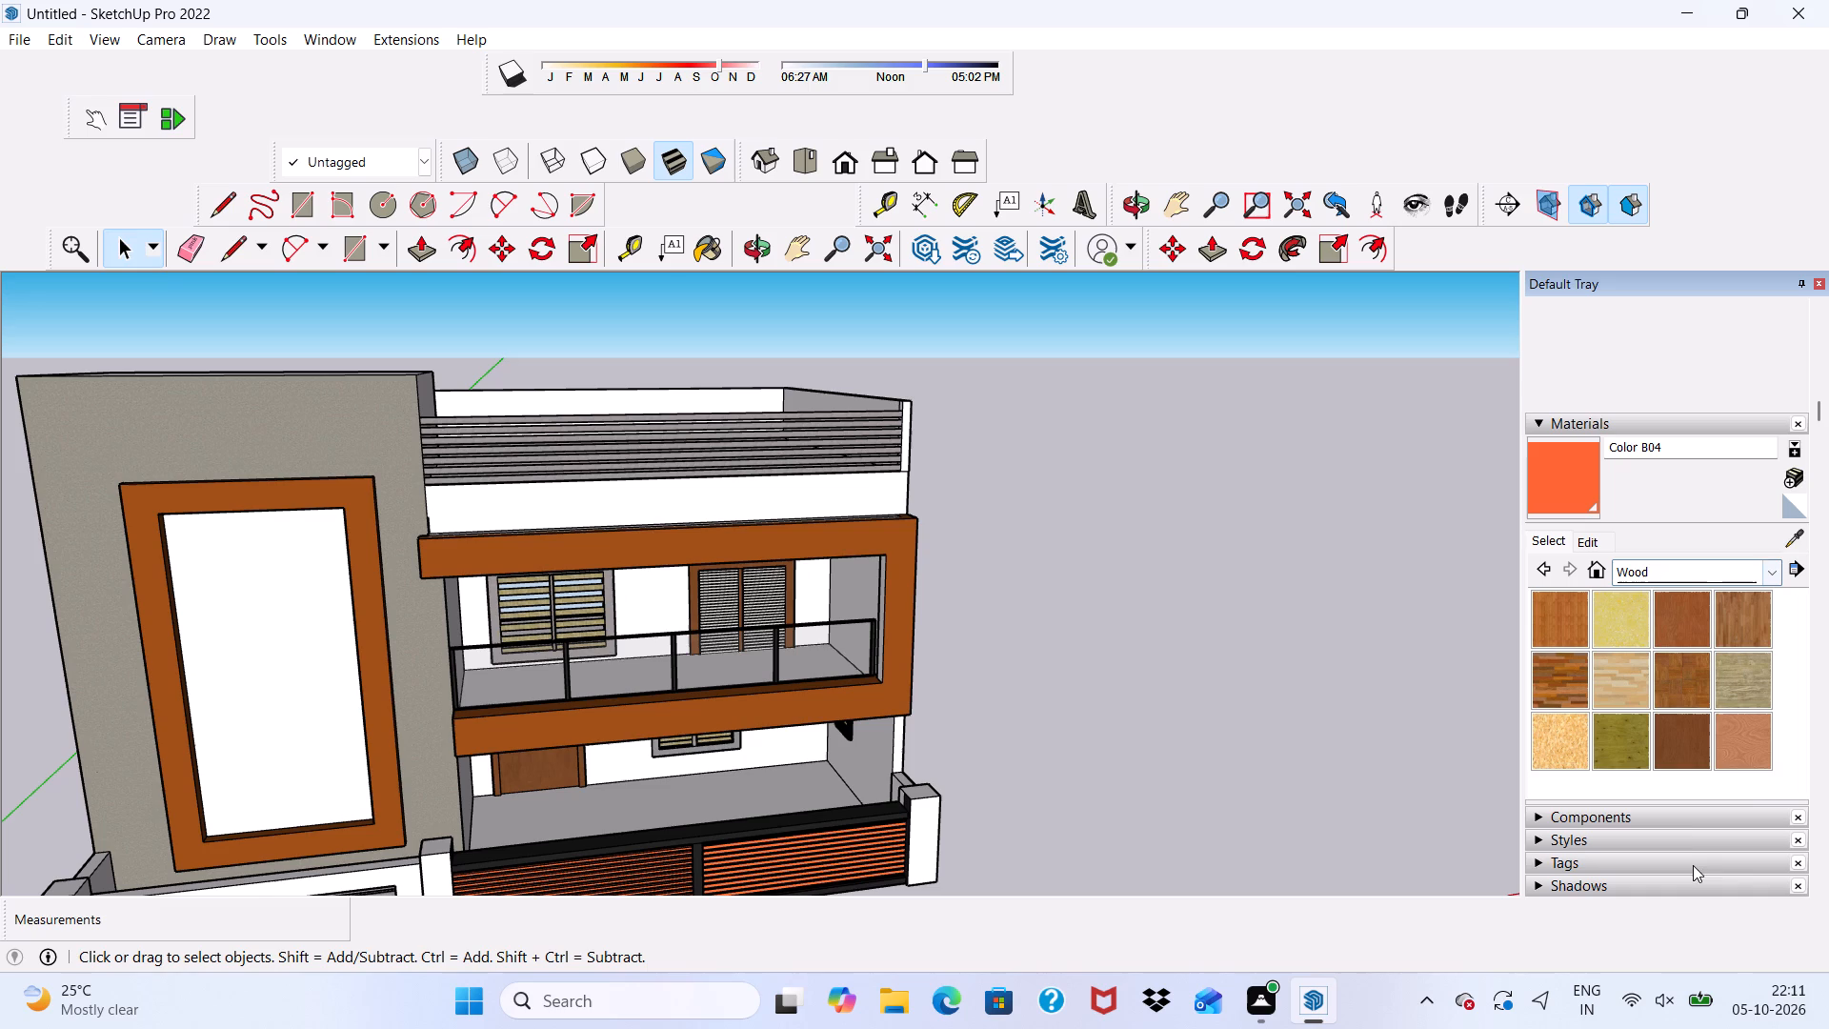
left_click(1568, 745)
scroll(324, 749, "up", 3)
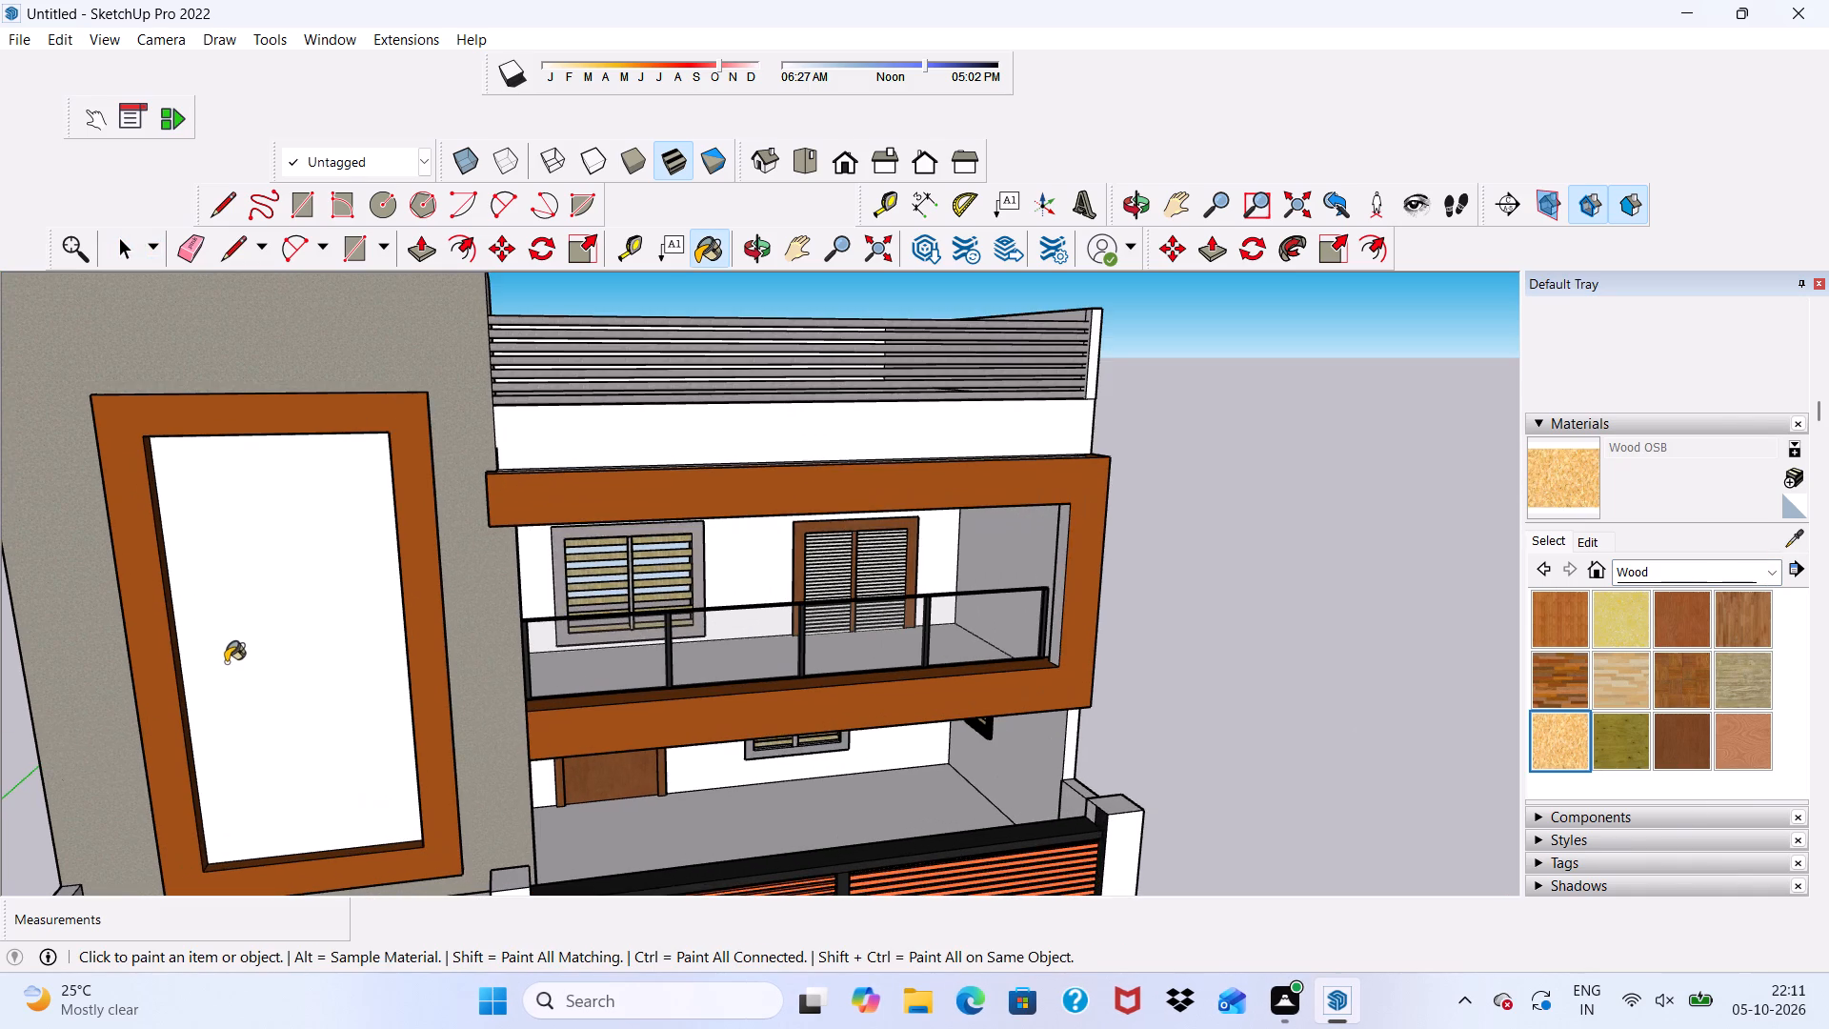
left_click(244, 638)
Examine the OSB panel, the balcony surround and the white band beneath the parapet slats.
scroll(244, 639, "down", 8)
middle_click_drag(258, 624, 139, 508)
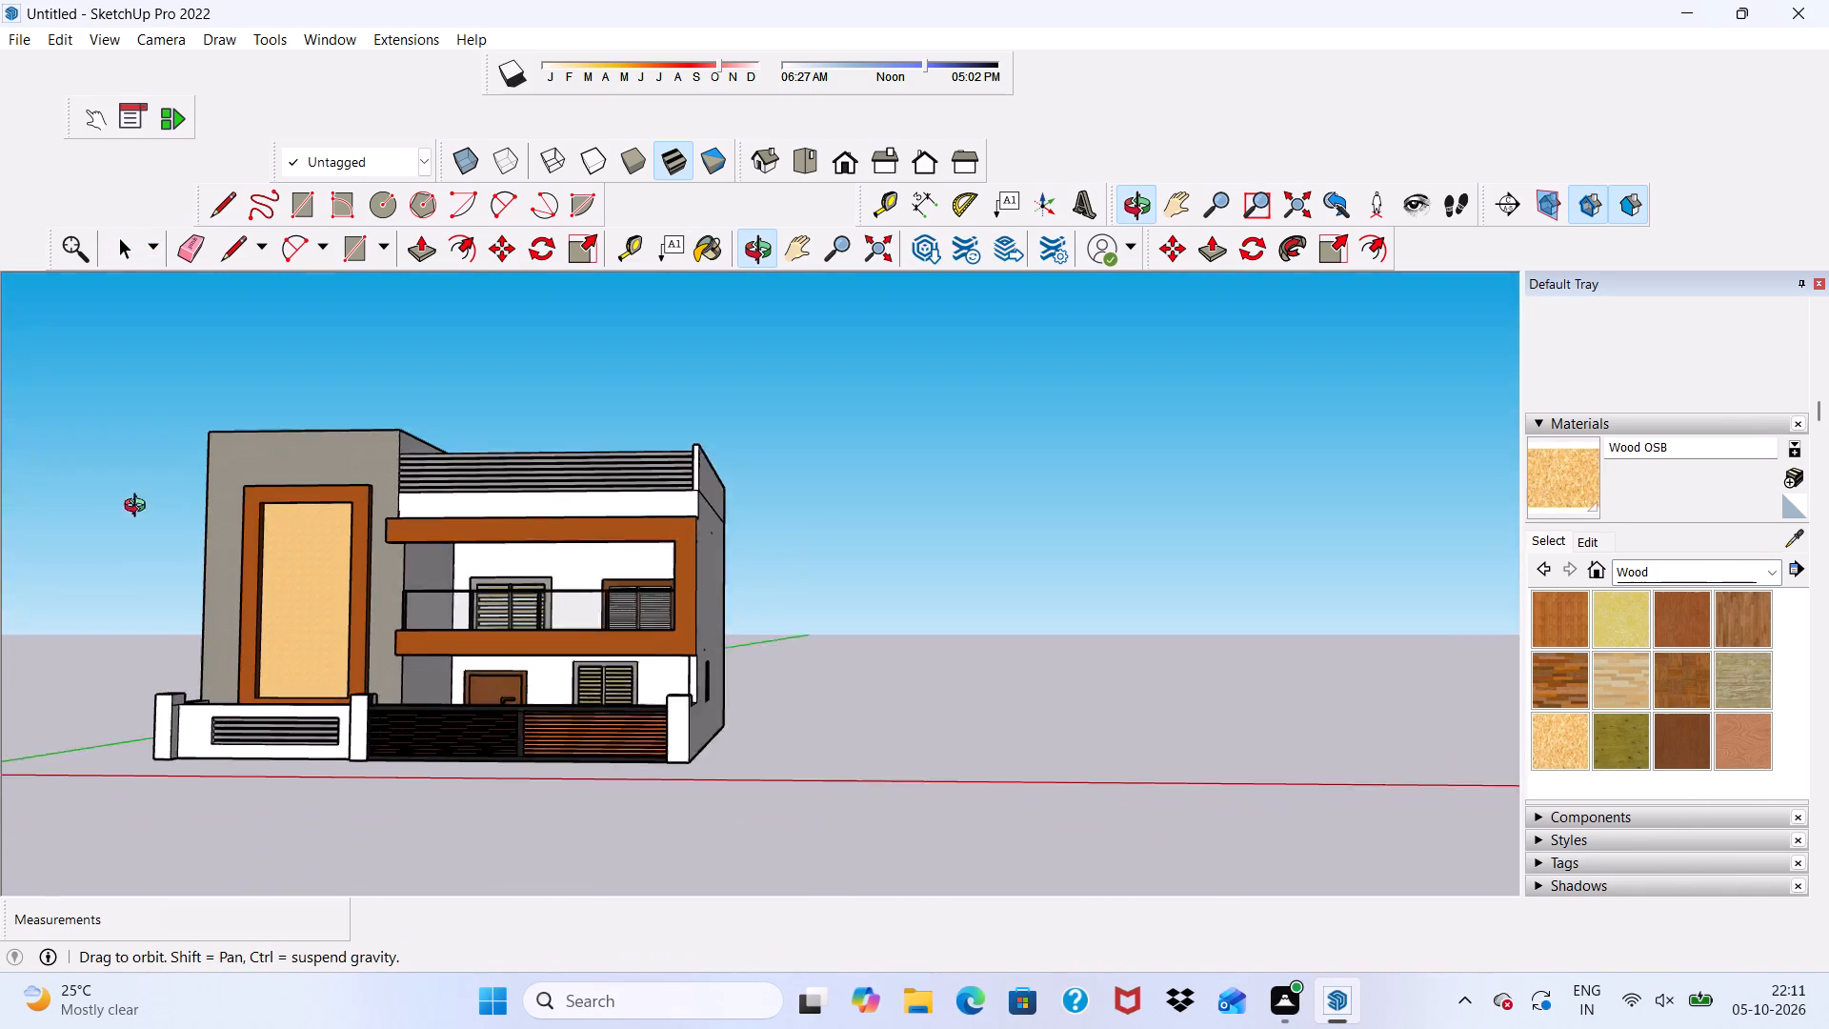
middle_click_drag(139, 508, 135, 392)
scroll(436, 613, "up", 6)
scroll(314, 518, "up", 6)
scroll(314, 518, "down", 7)
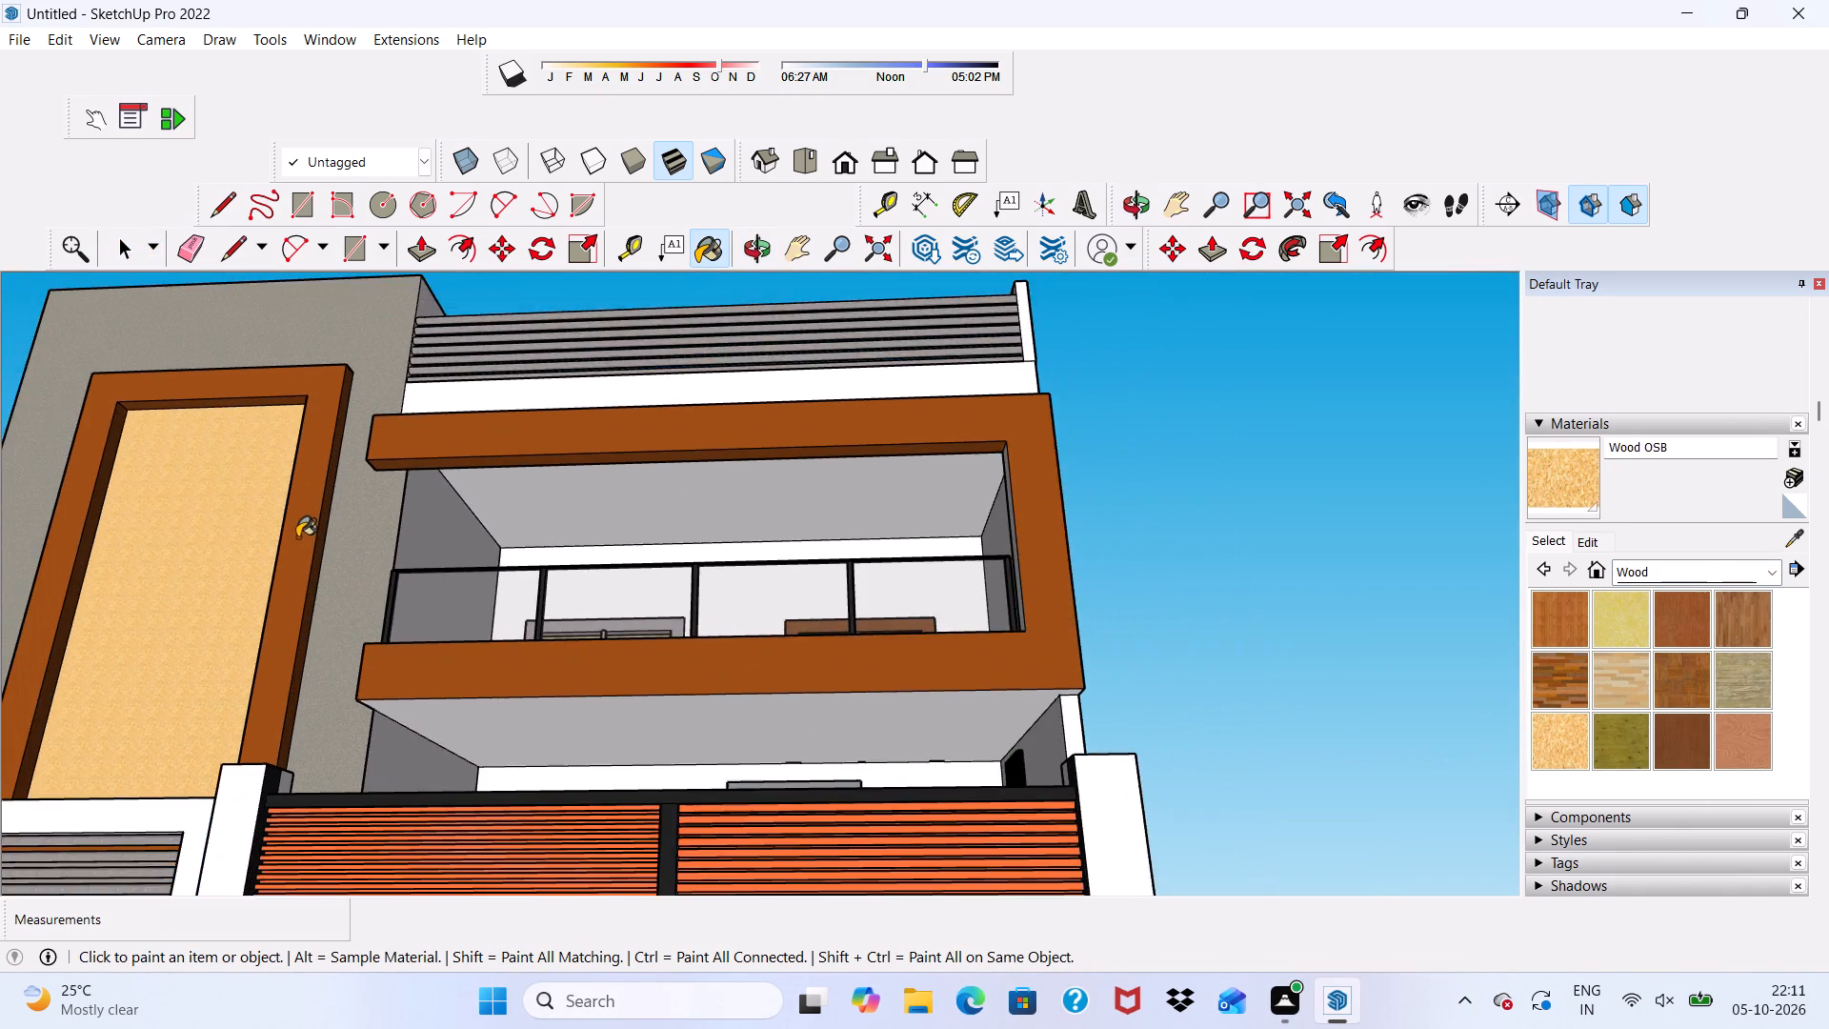
scroll(297, 537, "down", 3)
middle_click_drag(422, 583, 228, 878)
scroll(230, 883, "down", 1)
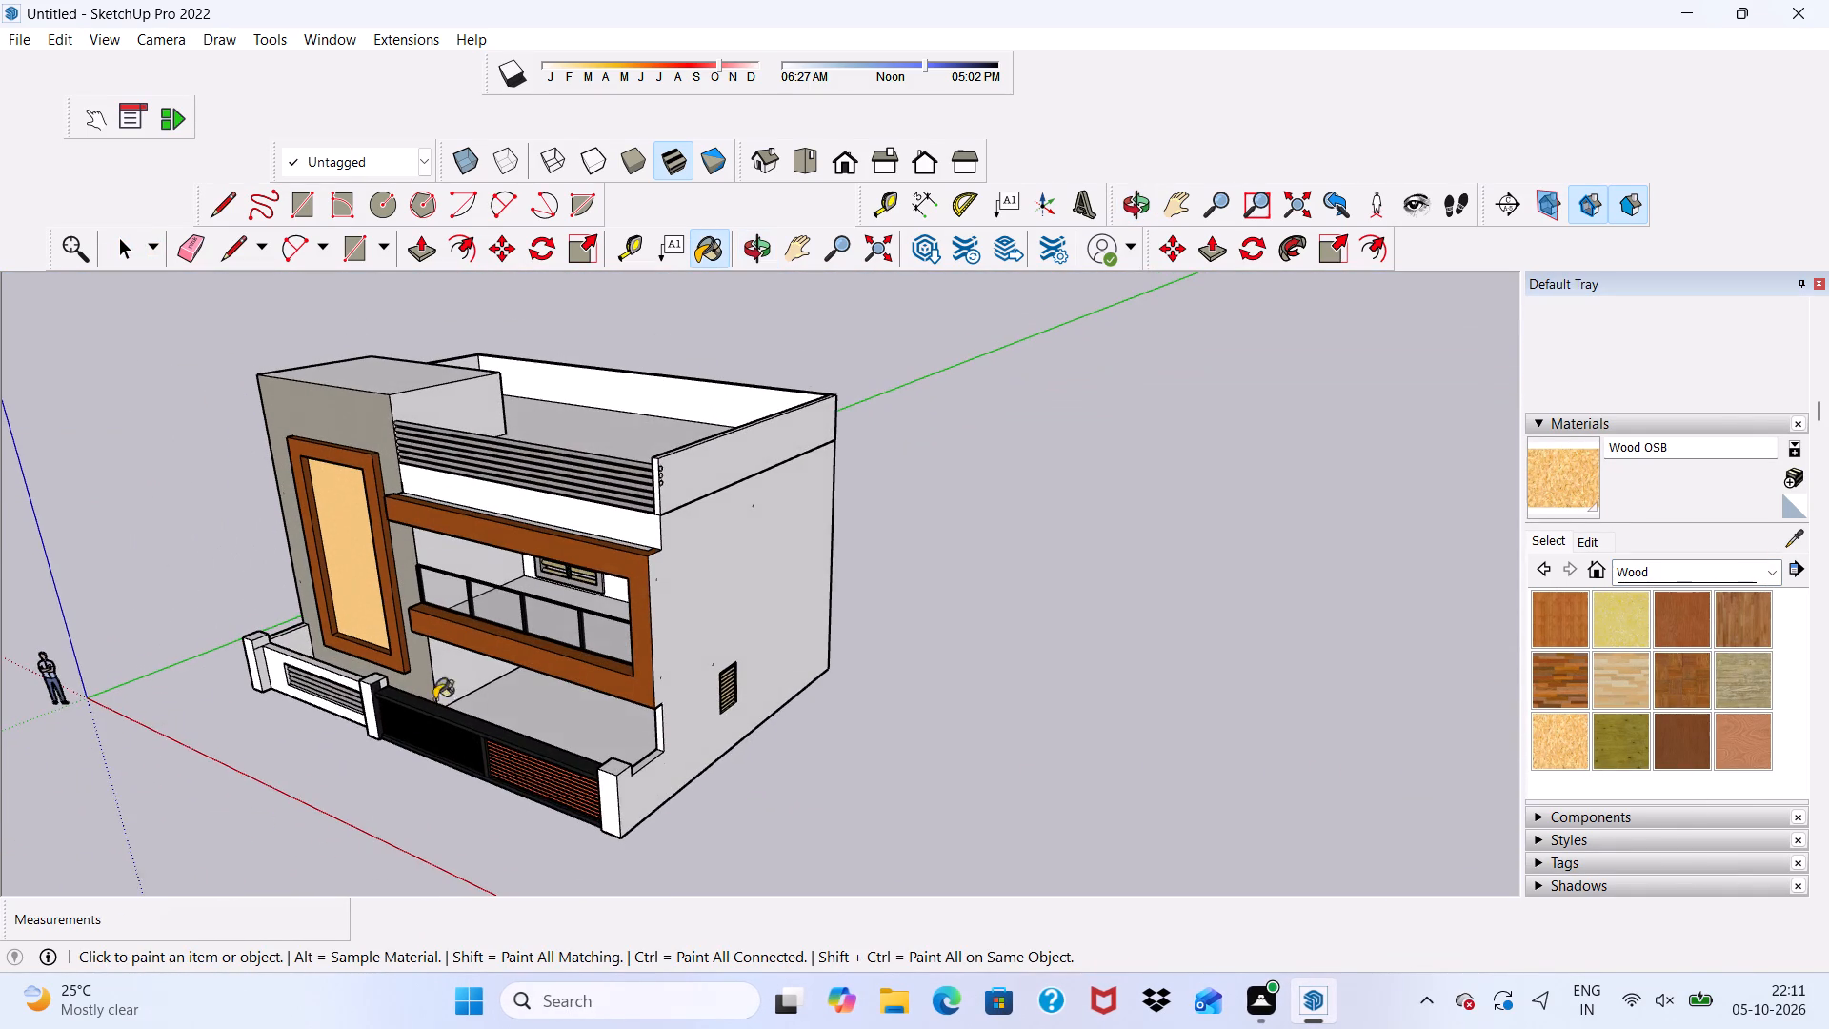
scroll(570, 509, "up", 14)
middle_click_drag(616, 561, 574, 666)
scroll(574, 653, "up", 6)
scroll(573, 636, "down", 6)
middle_click_drag(573, 636, 598, 604)
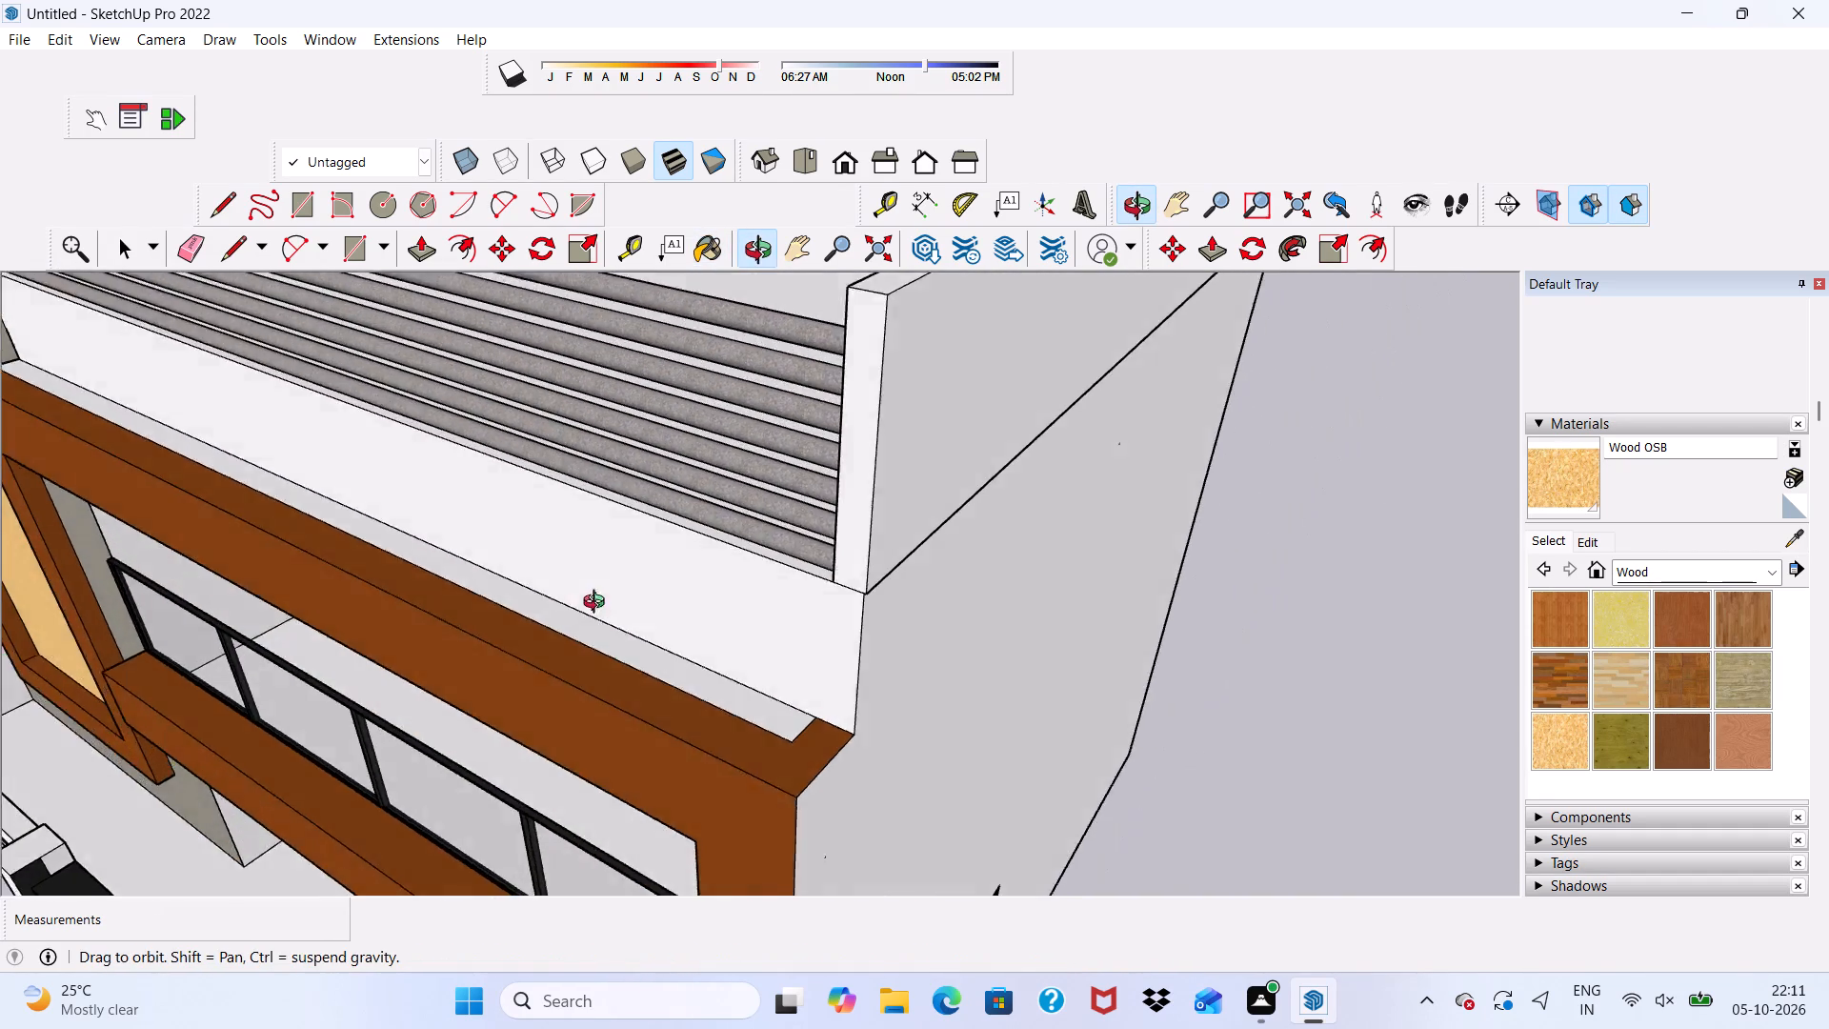
middle_click_drag(598, 604, 698, 514)
scroll(680, 680, "down", 3)
scroll(680, 680, "up", 1)
scroll(680, 680, "down", 7)
middle_click_drag(738, 716, 765, 674)
middle_click(765, 674)
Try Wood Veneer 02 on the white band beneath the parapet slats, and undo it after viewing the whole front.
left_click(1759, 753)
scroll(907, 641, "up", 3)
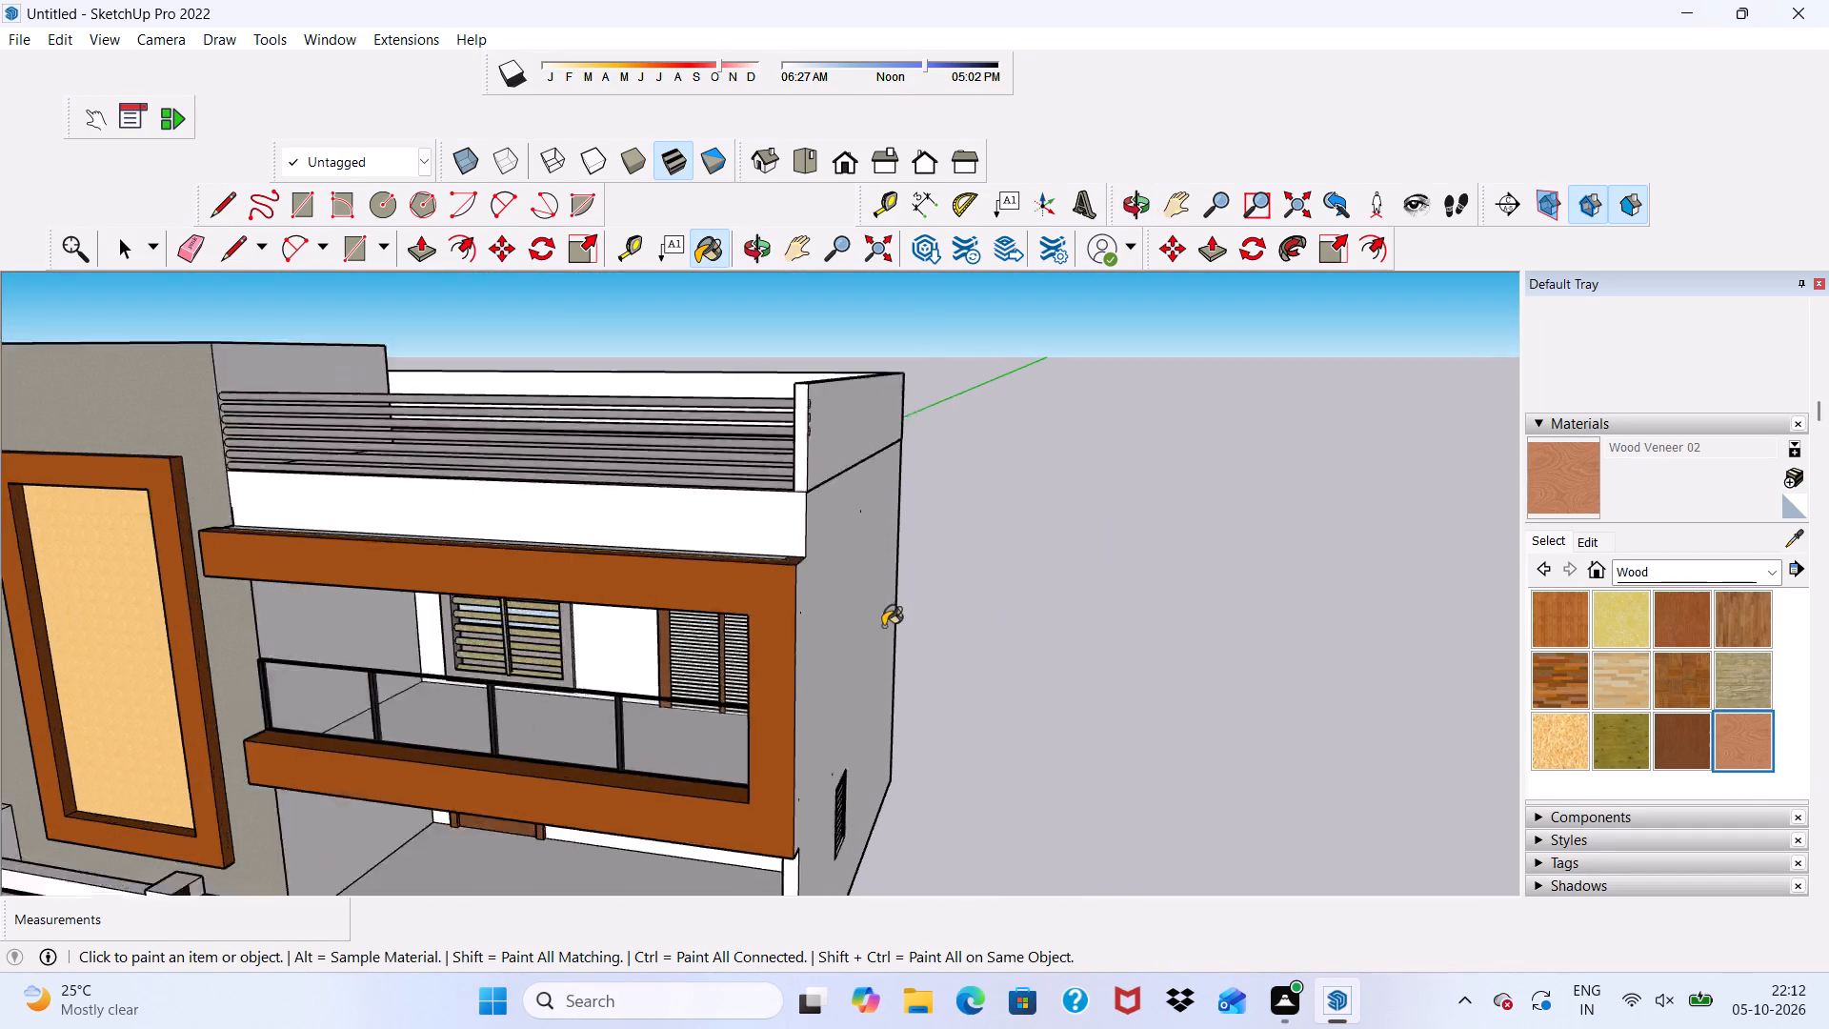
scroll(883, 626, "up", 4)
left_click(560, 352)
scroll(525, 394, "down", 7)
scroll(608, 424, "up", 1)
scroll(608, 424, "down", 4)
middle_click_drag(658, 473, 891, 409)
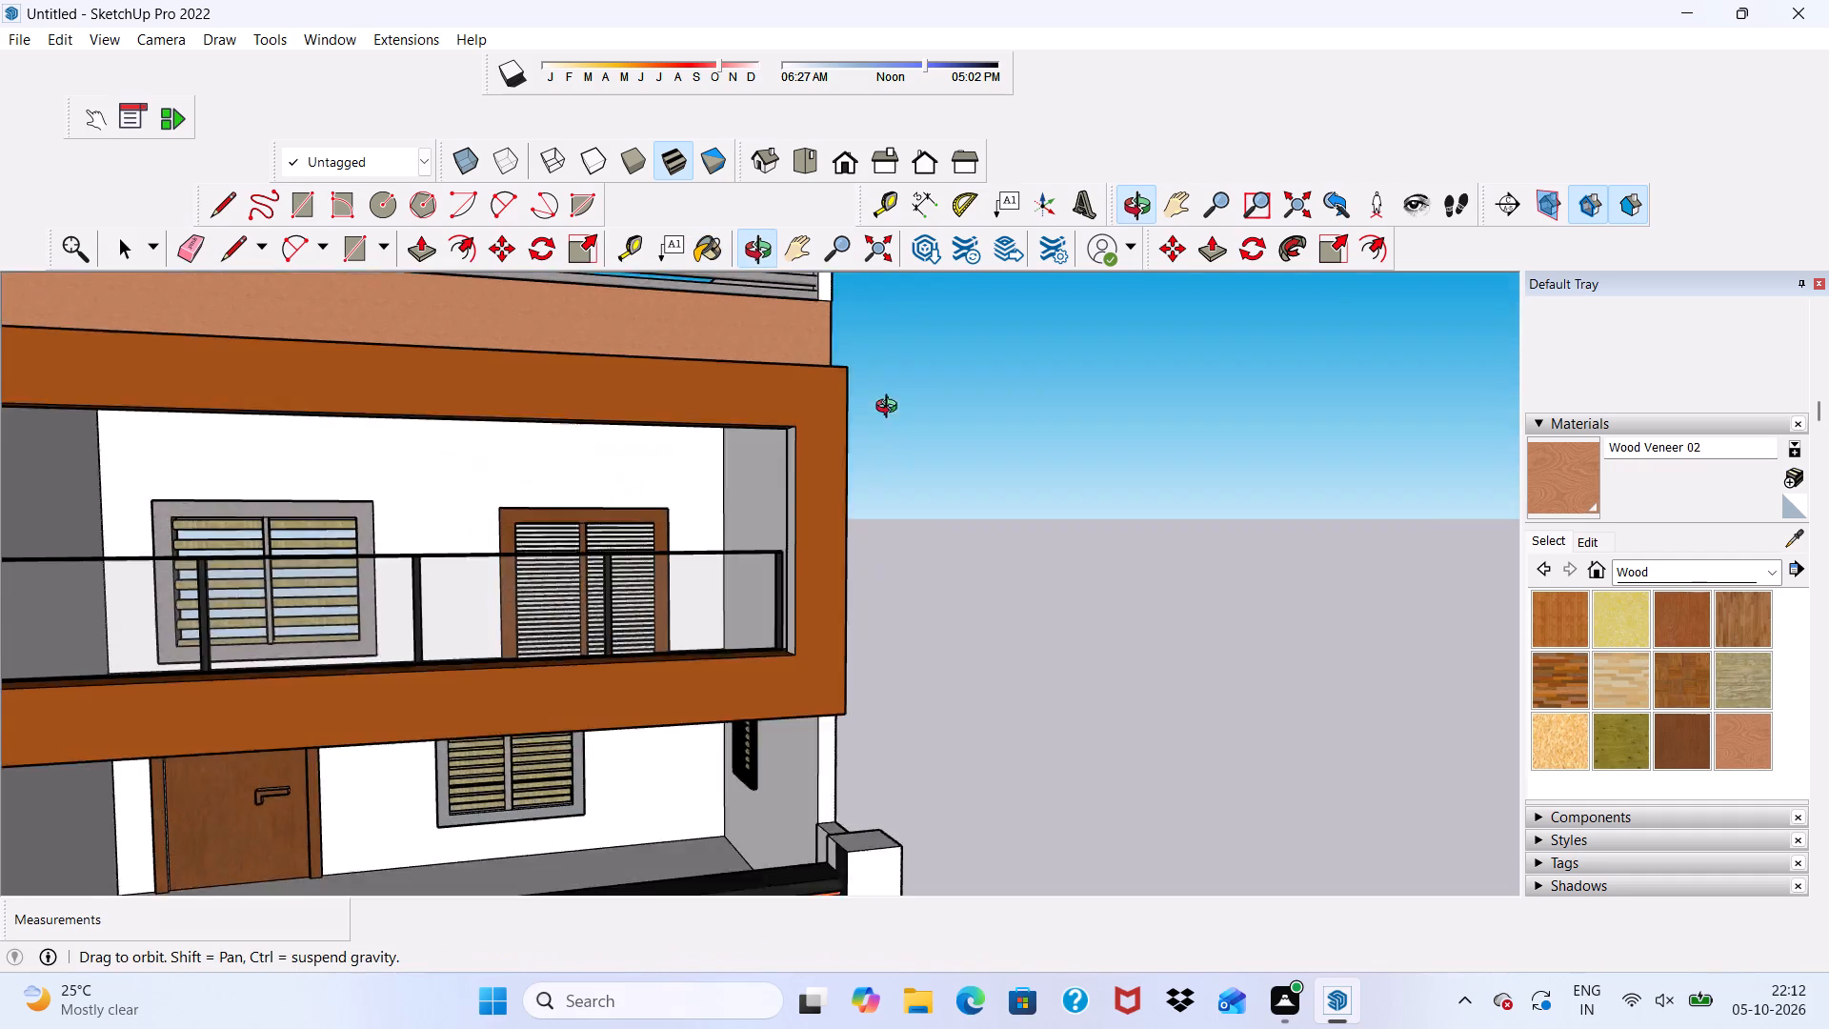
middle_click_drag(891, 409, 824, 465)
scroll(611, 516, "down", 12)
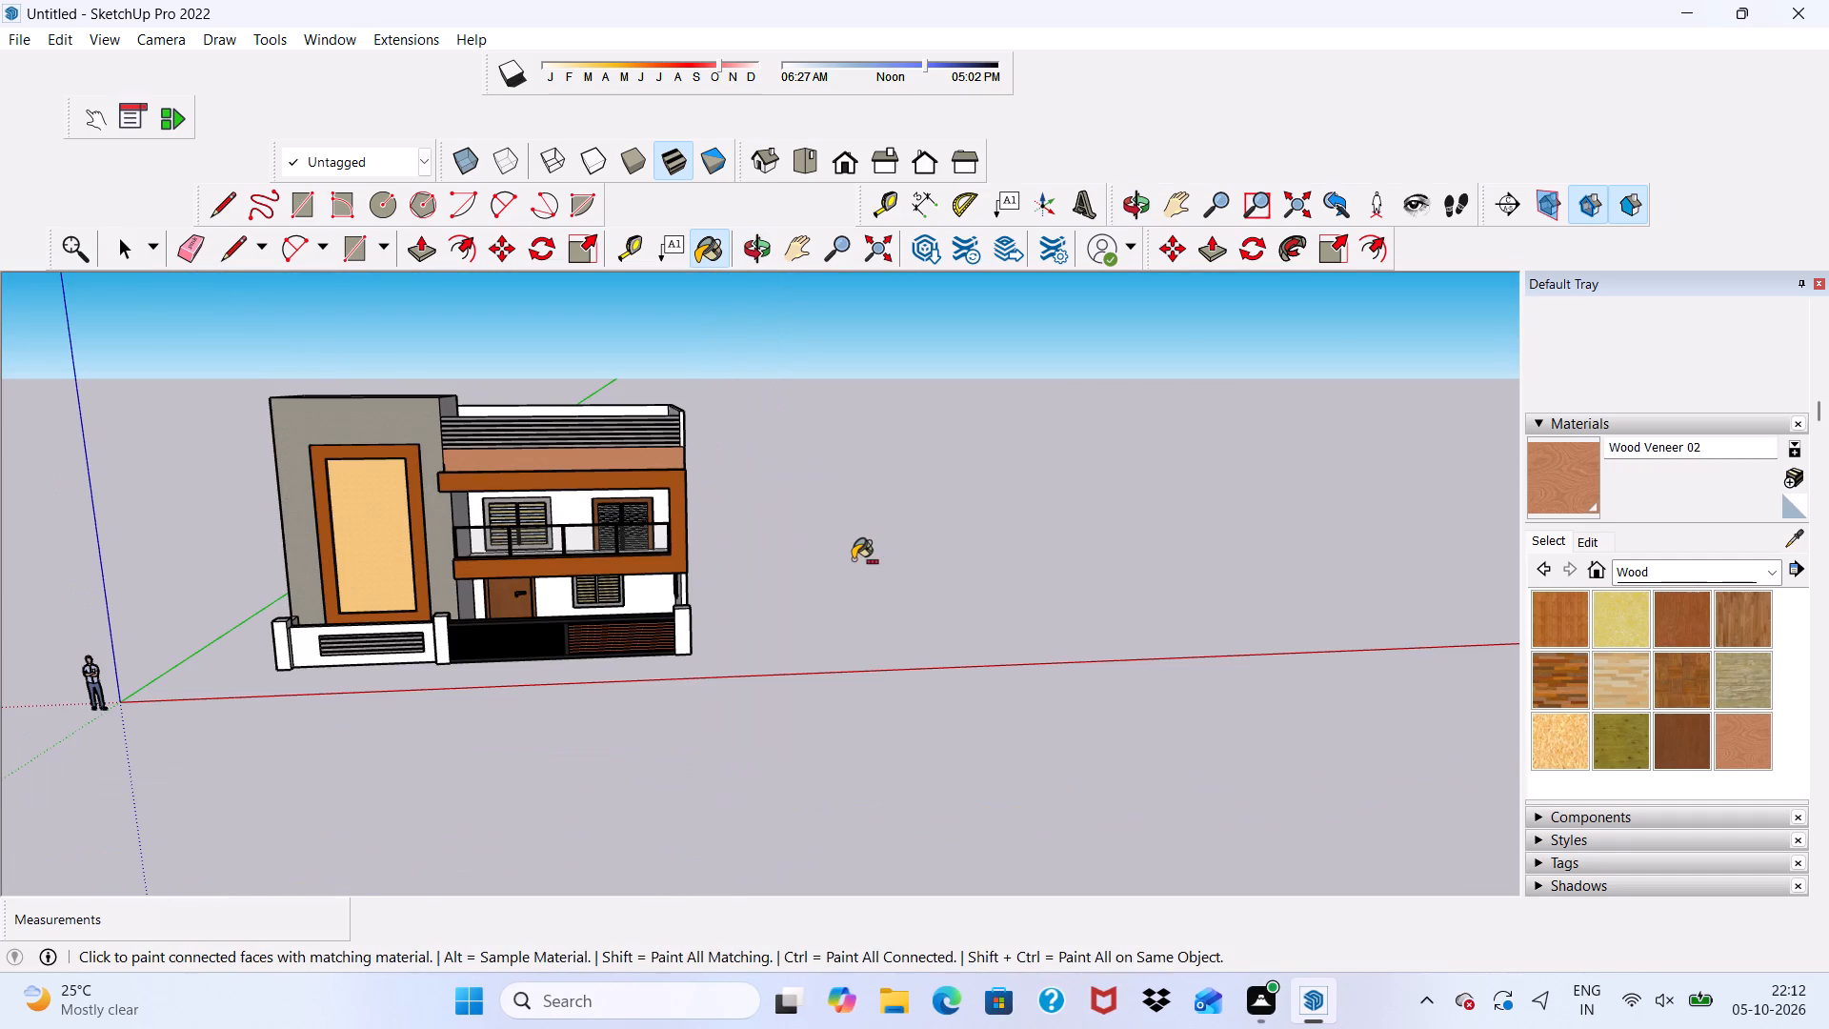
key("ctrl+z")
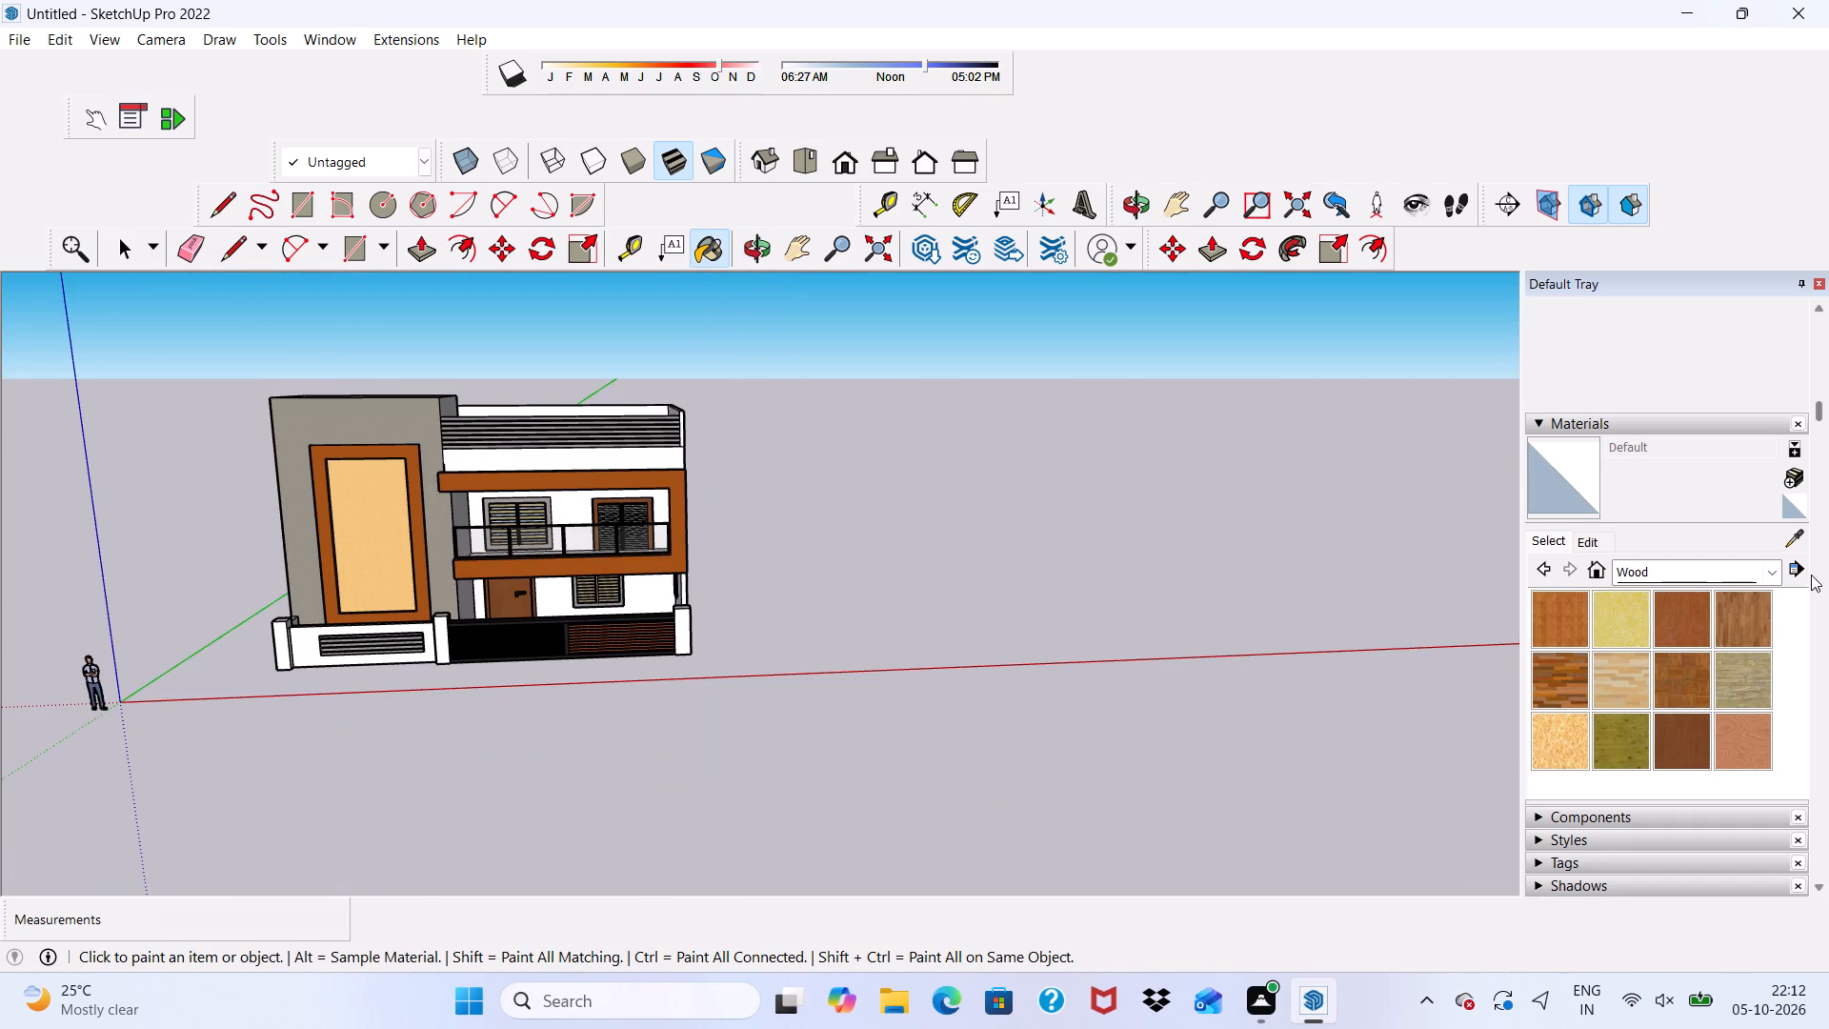
Paint the white band beneath the parapet slats and the white end post beside the slats with 0035_Tan from Colors-Named.
left_click(1776, 571)
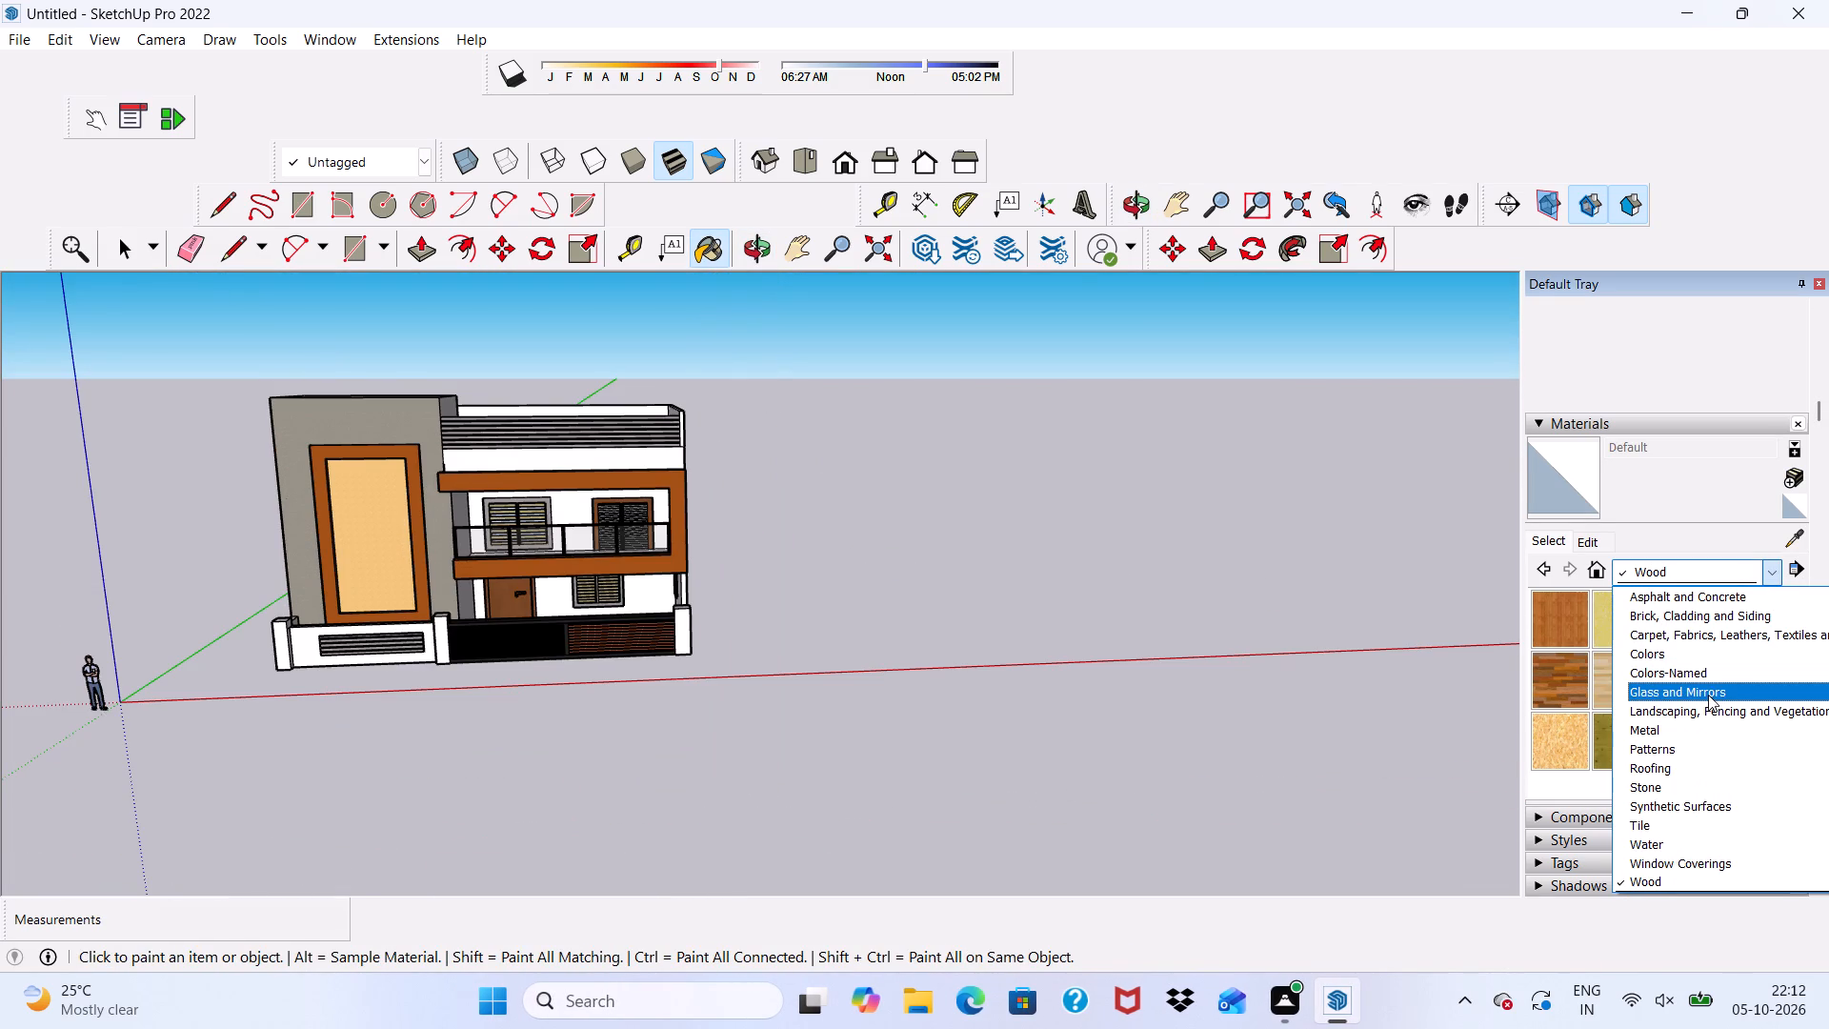
left_click(1712, 674)
scroll(1712, 674, "down", 3)
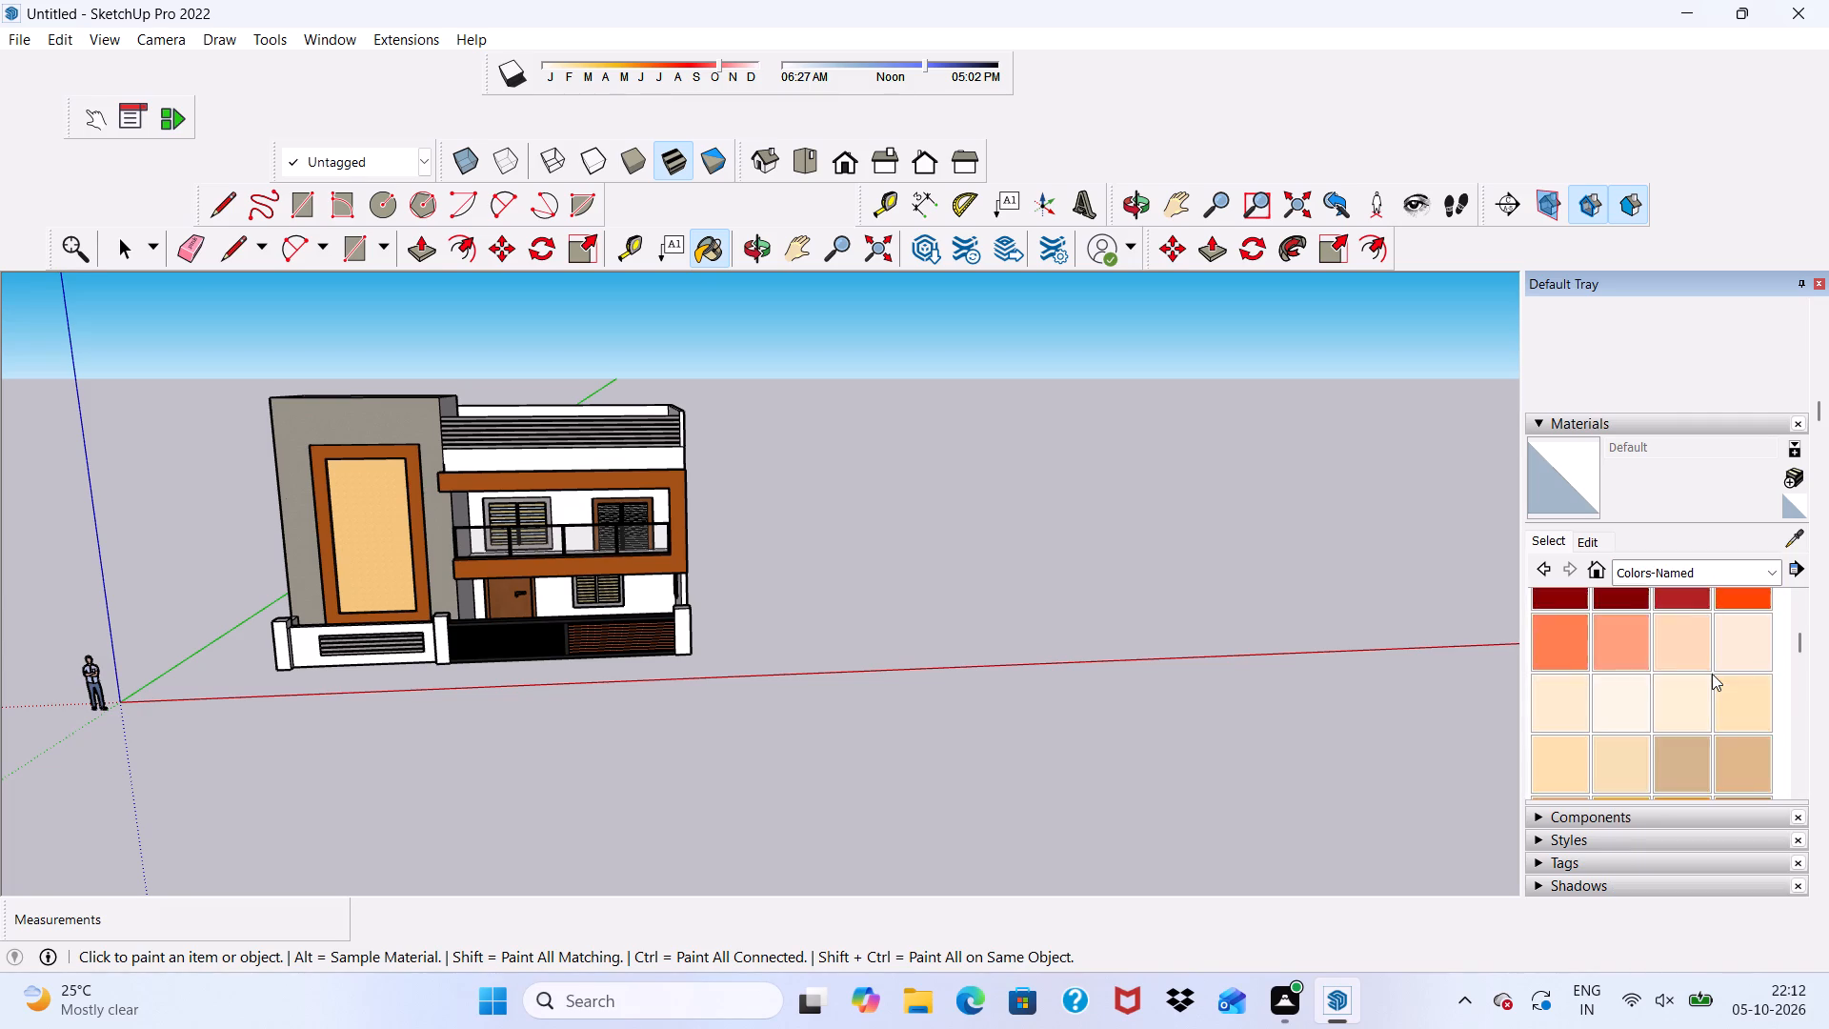
scroll(1712, 674, "up", 3)
scroll(1712, 674, "down", 1)
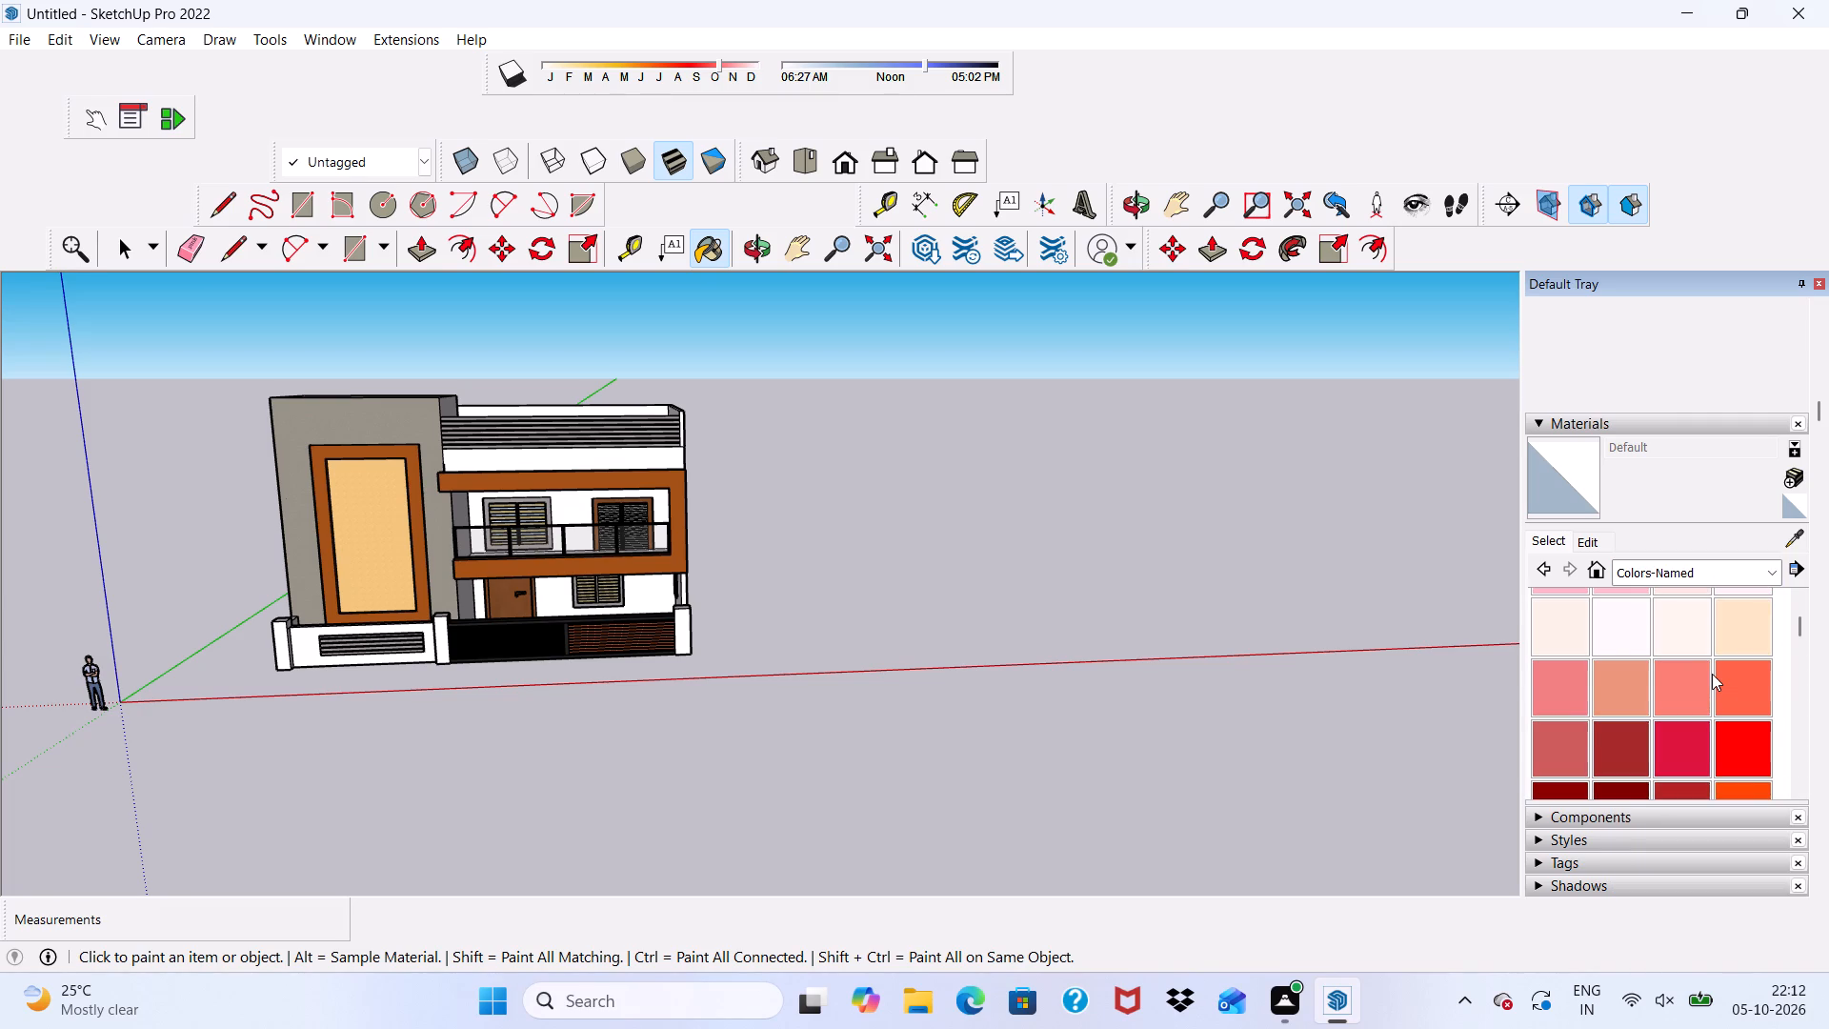
scroll(1712, 674, "down", 2)
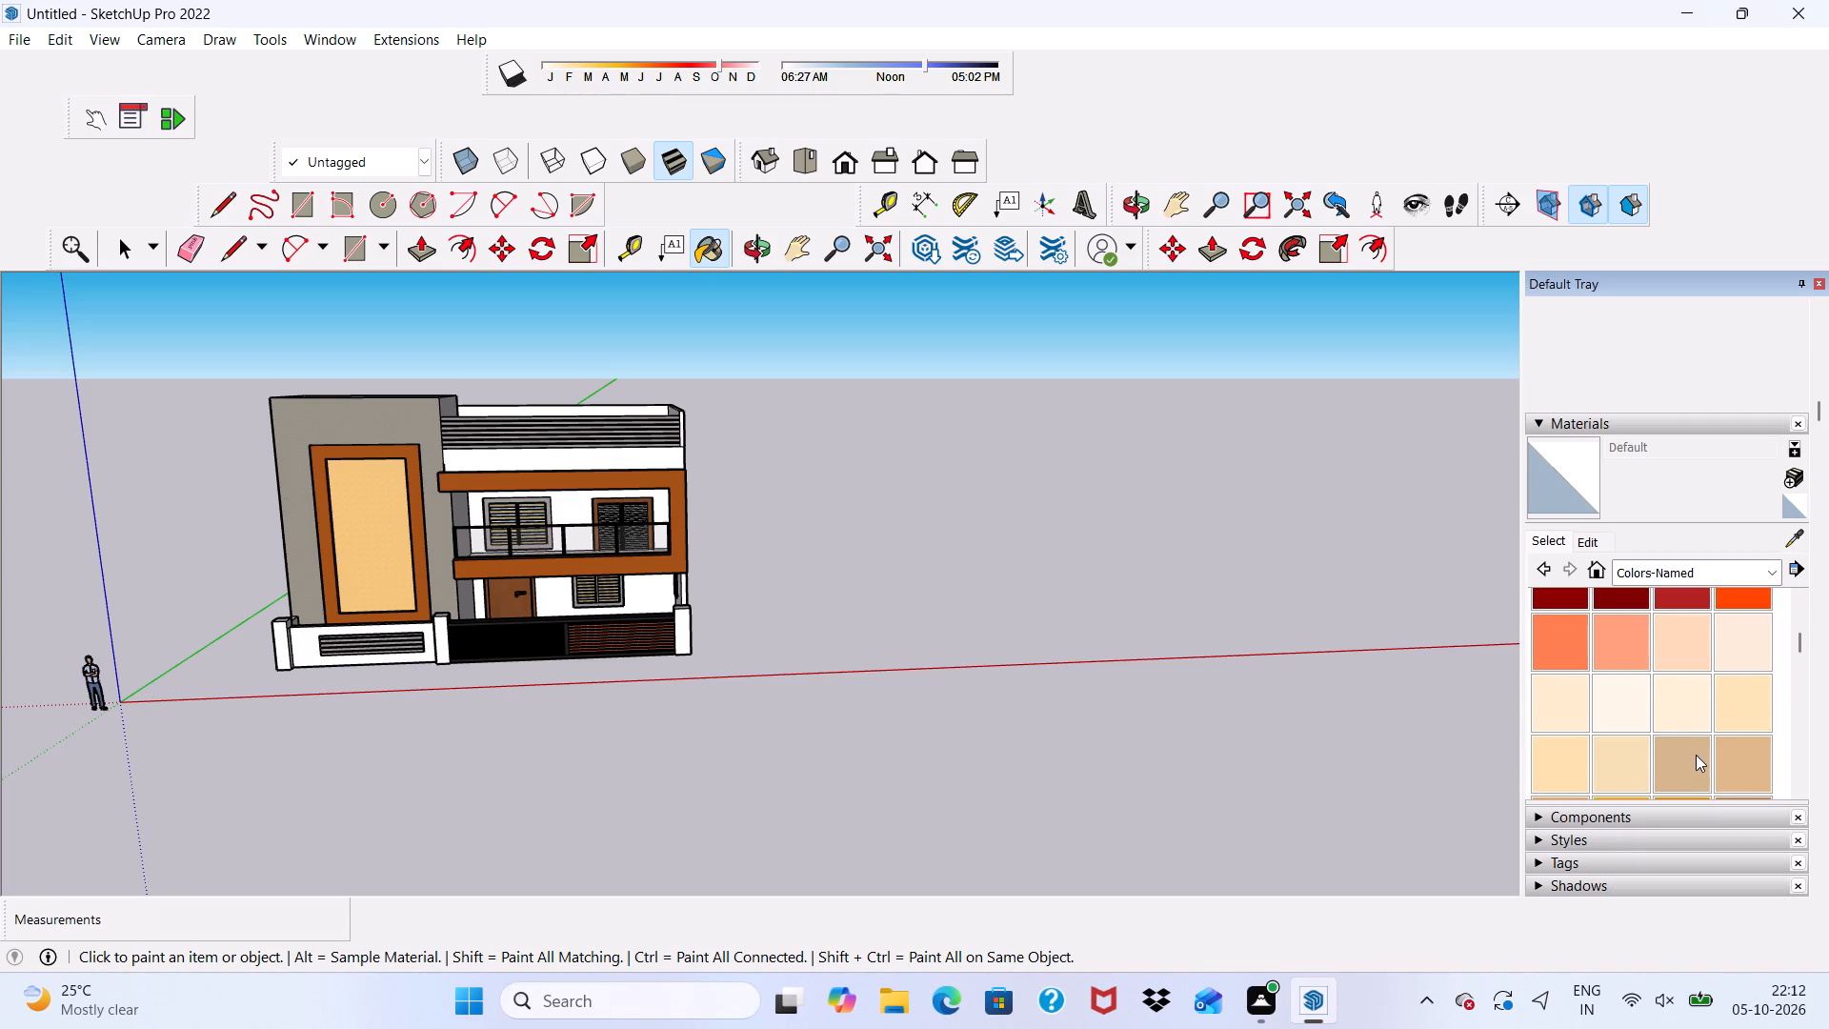
left_click(1695, 756)
scroll(408, 495, "up", 3)
scroll(473, 429, "up", 3)
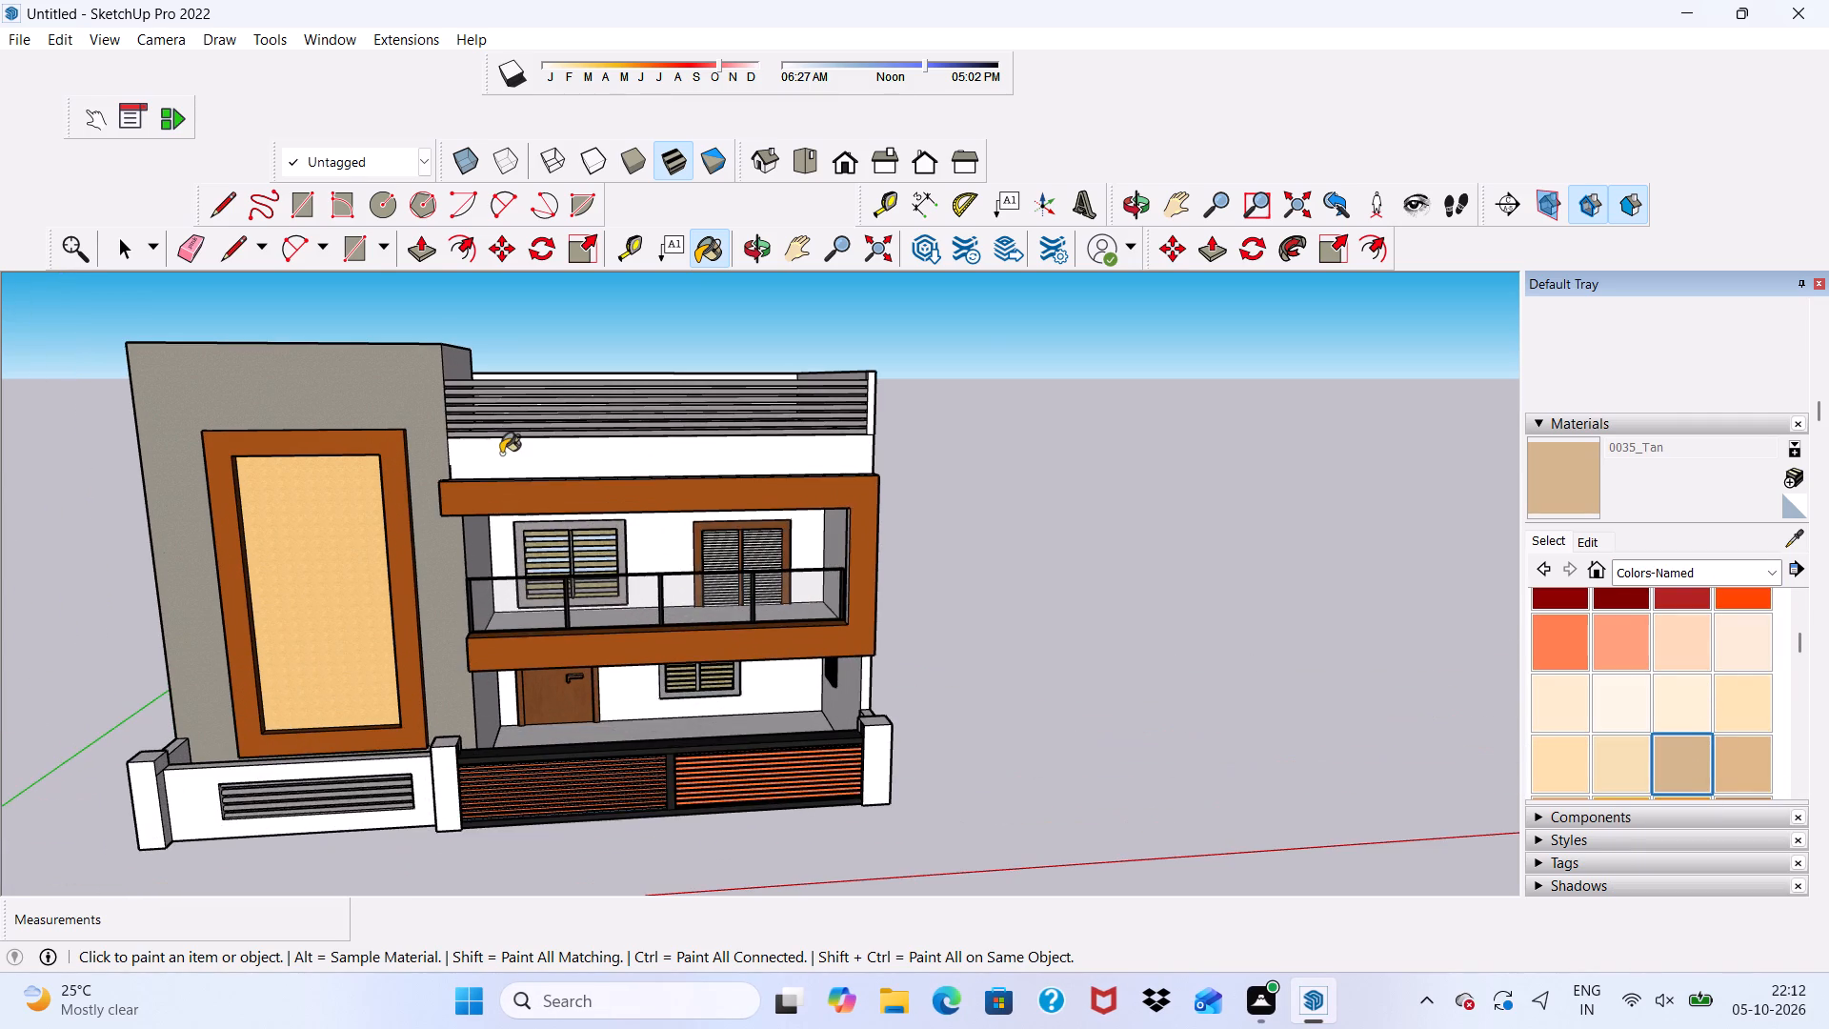
left_click(501, 454)
scroll(573, 432, "up", 5)
scroll(1169, 470, "up", 4)
scroll(1074, 389, "up", 4)
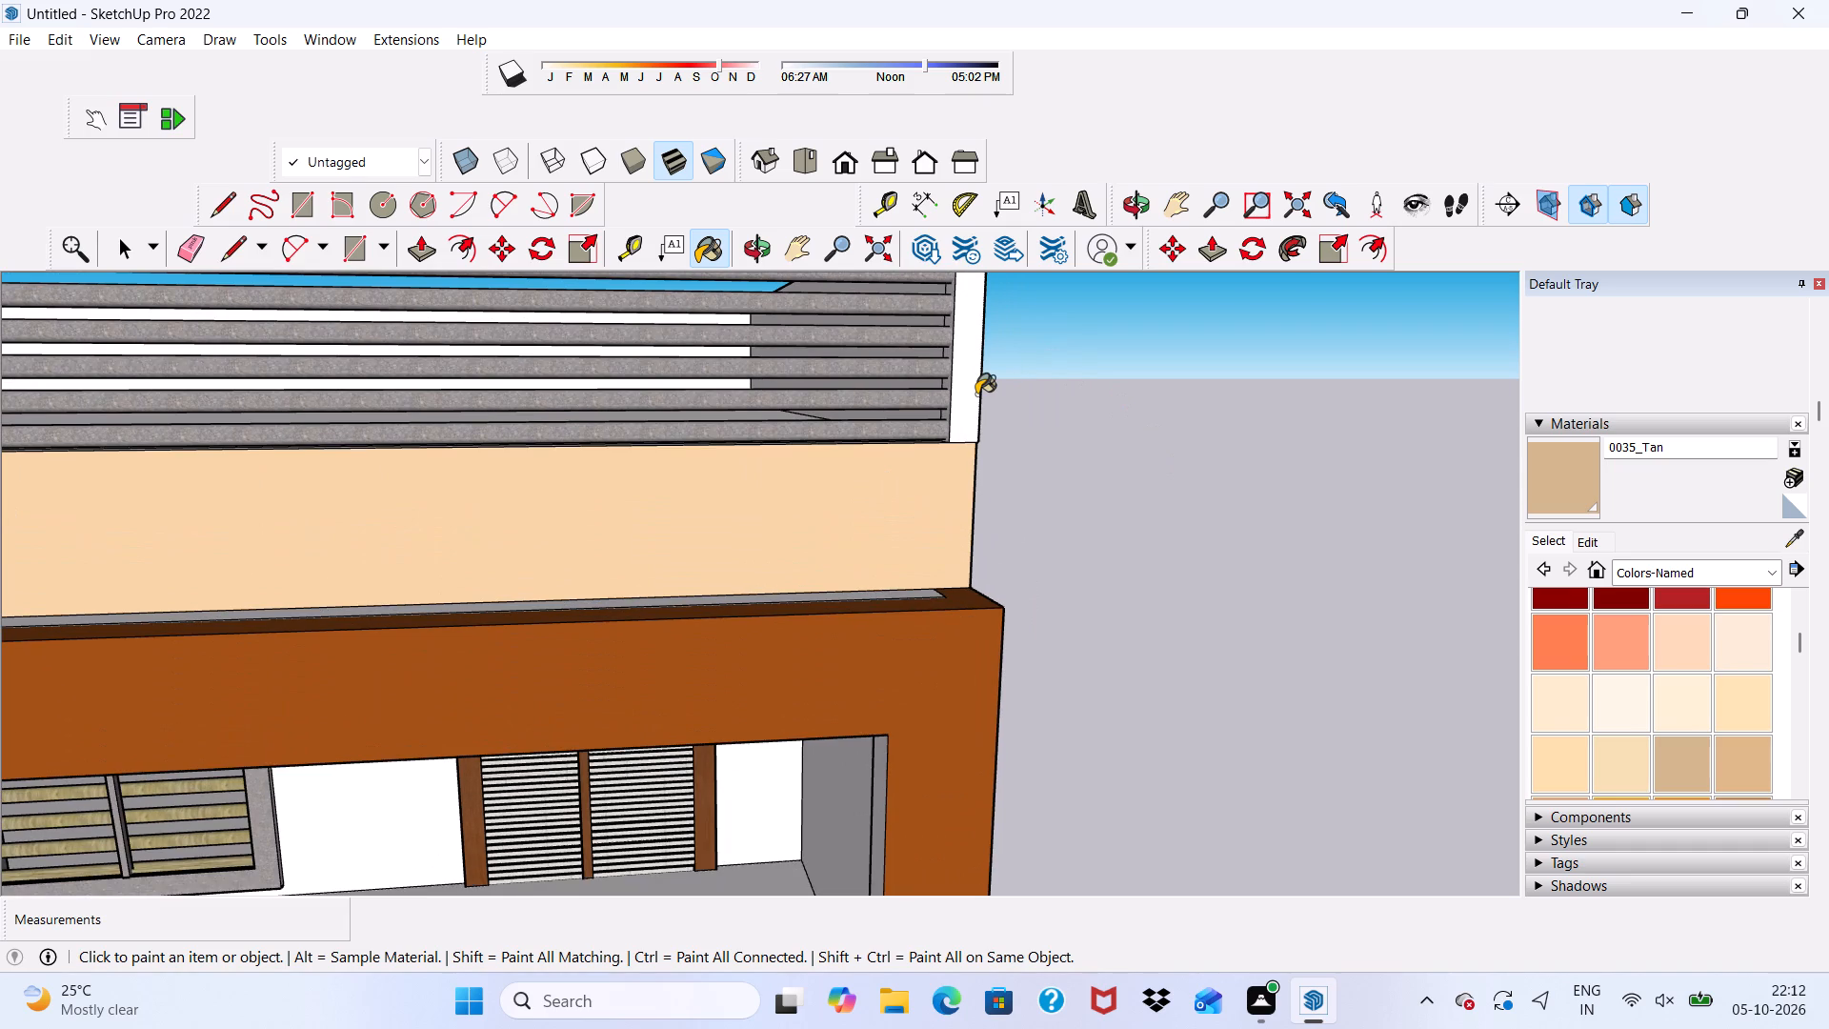
left_click(972, 400)
scroll(945, 431, "down", 10)
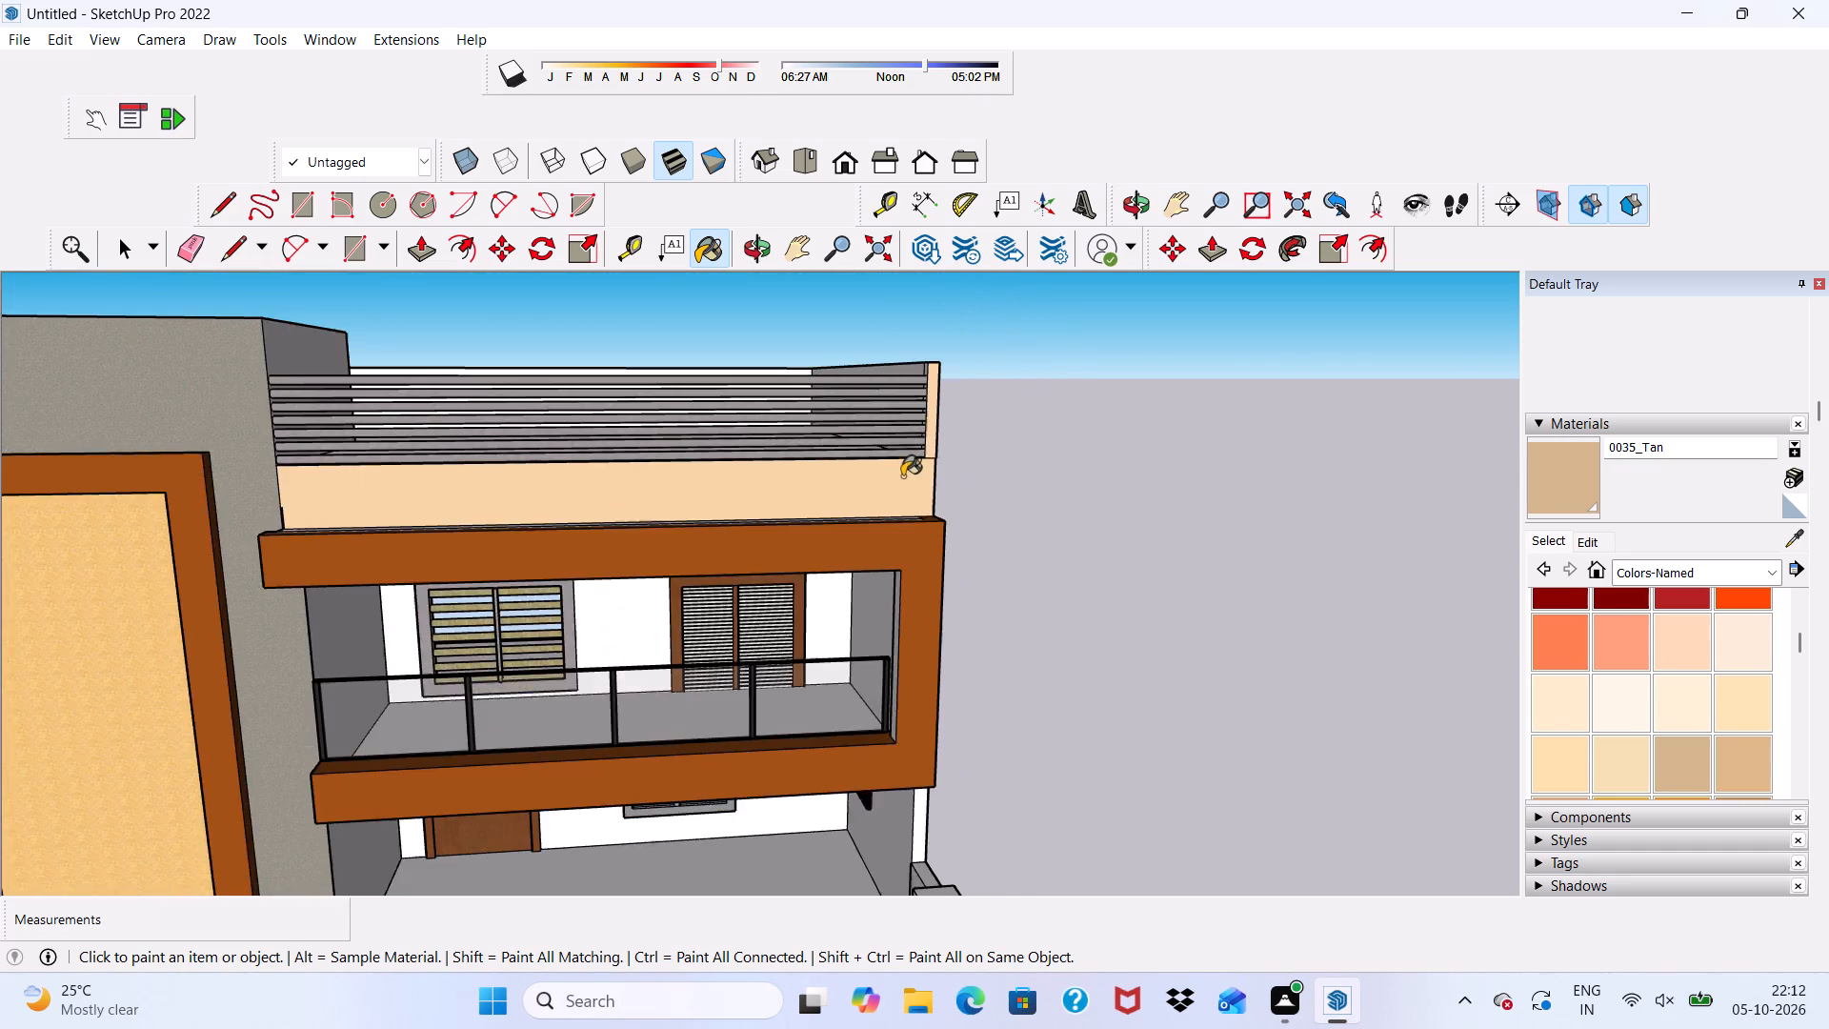
Paint the ledge above the orange-brown balcony beam and the narrow strip below the parapet slats with 0035_Tan.
middle_click_drag(902, 476, 592, 465)
scroll(592, 465, "up", 10)
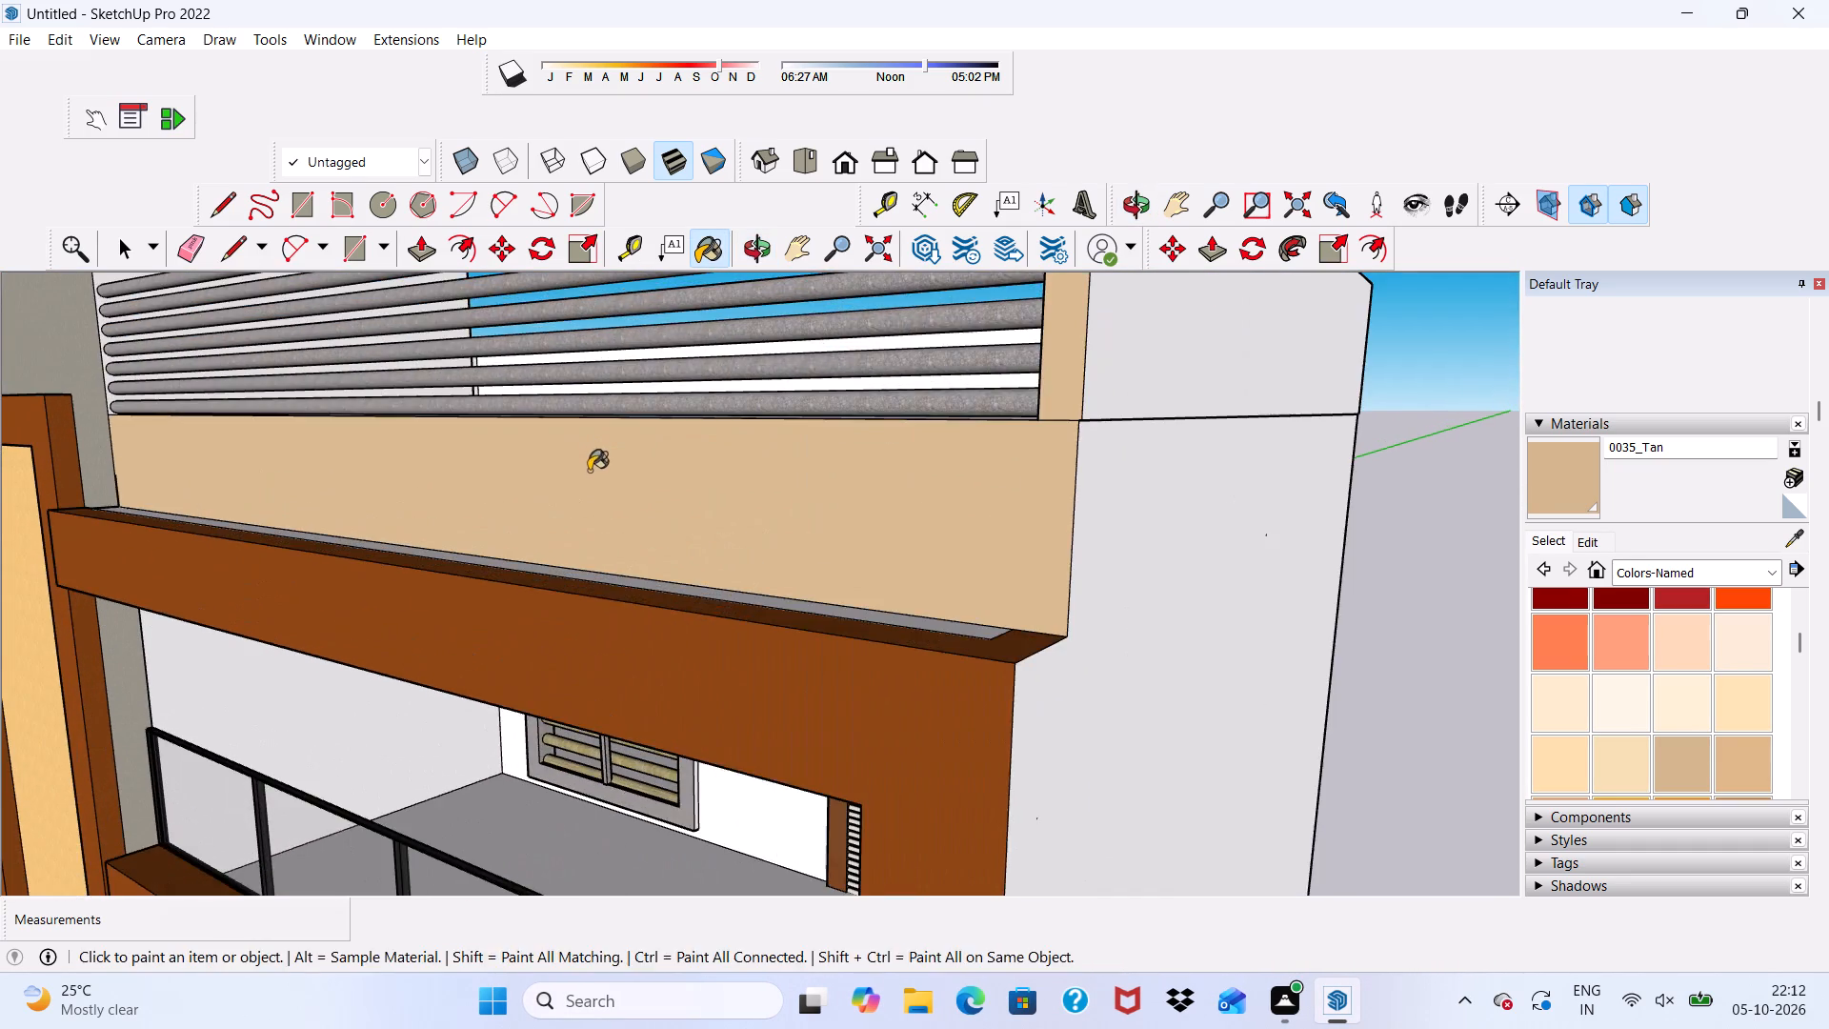
middle_click_drag(589, 472, 565, 579)
middle_click(565, 579)
scroll(565, 579, "up", 2)
left_click(474, 712)
scroll(465, 695, "up", 2)
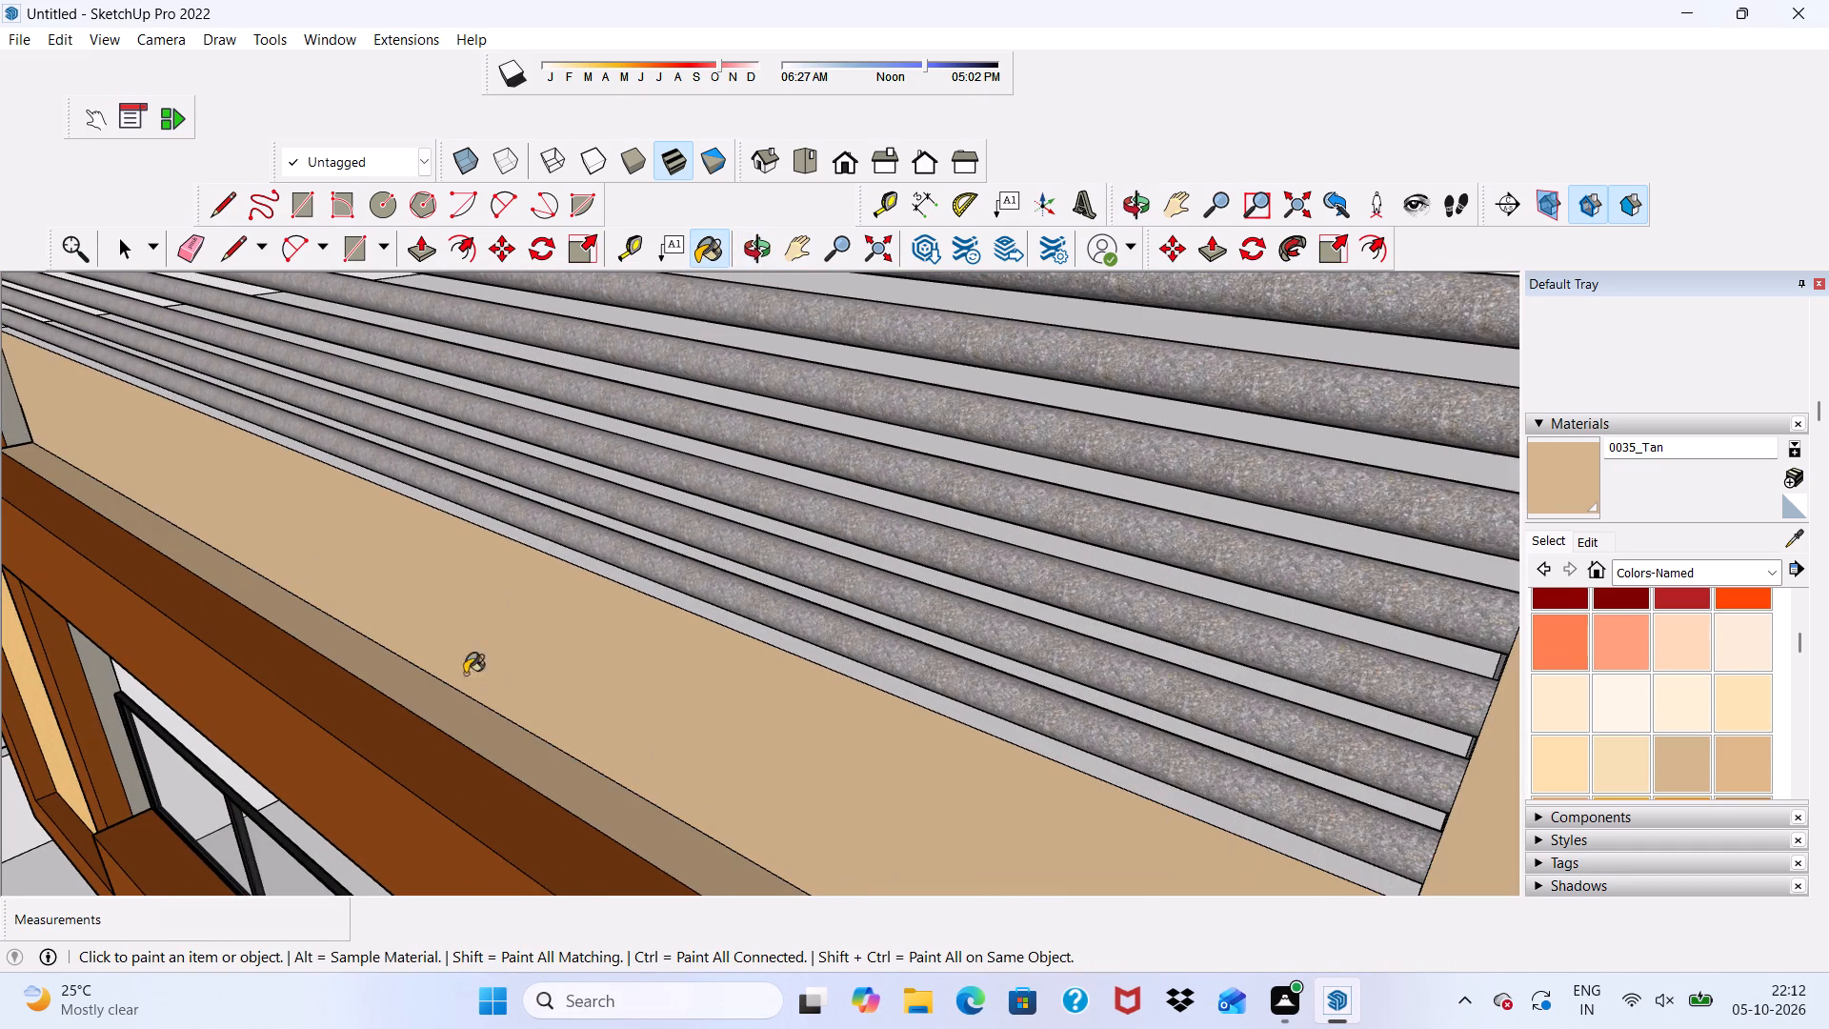
left_click(518, 542)
scroll(518, 542, "up", 8)
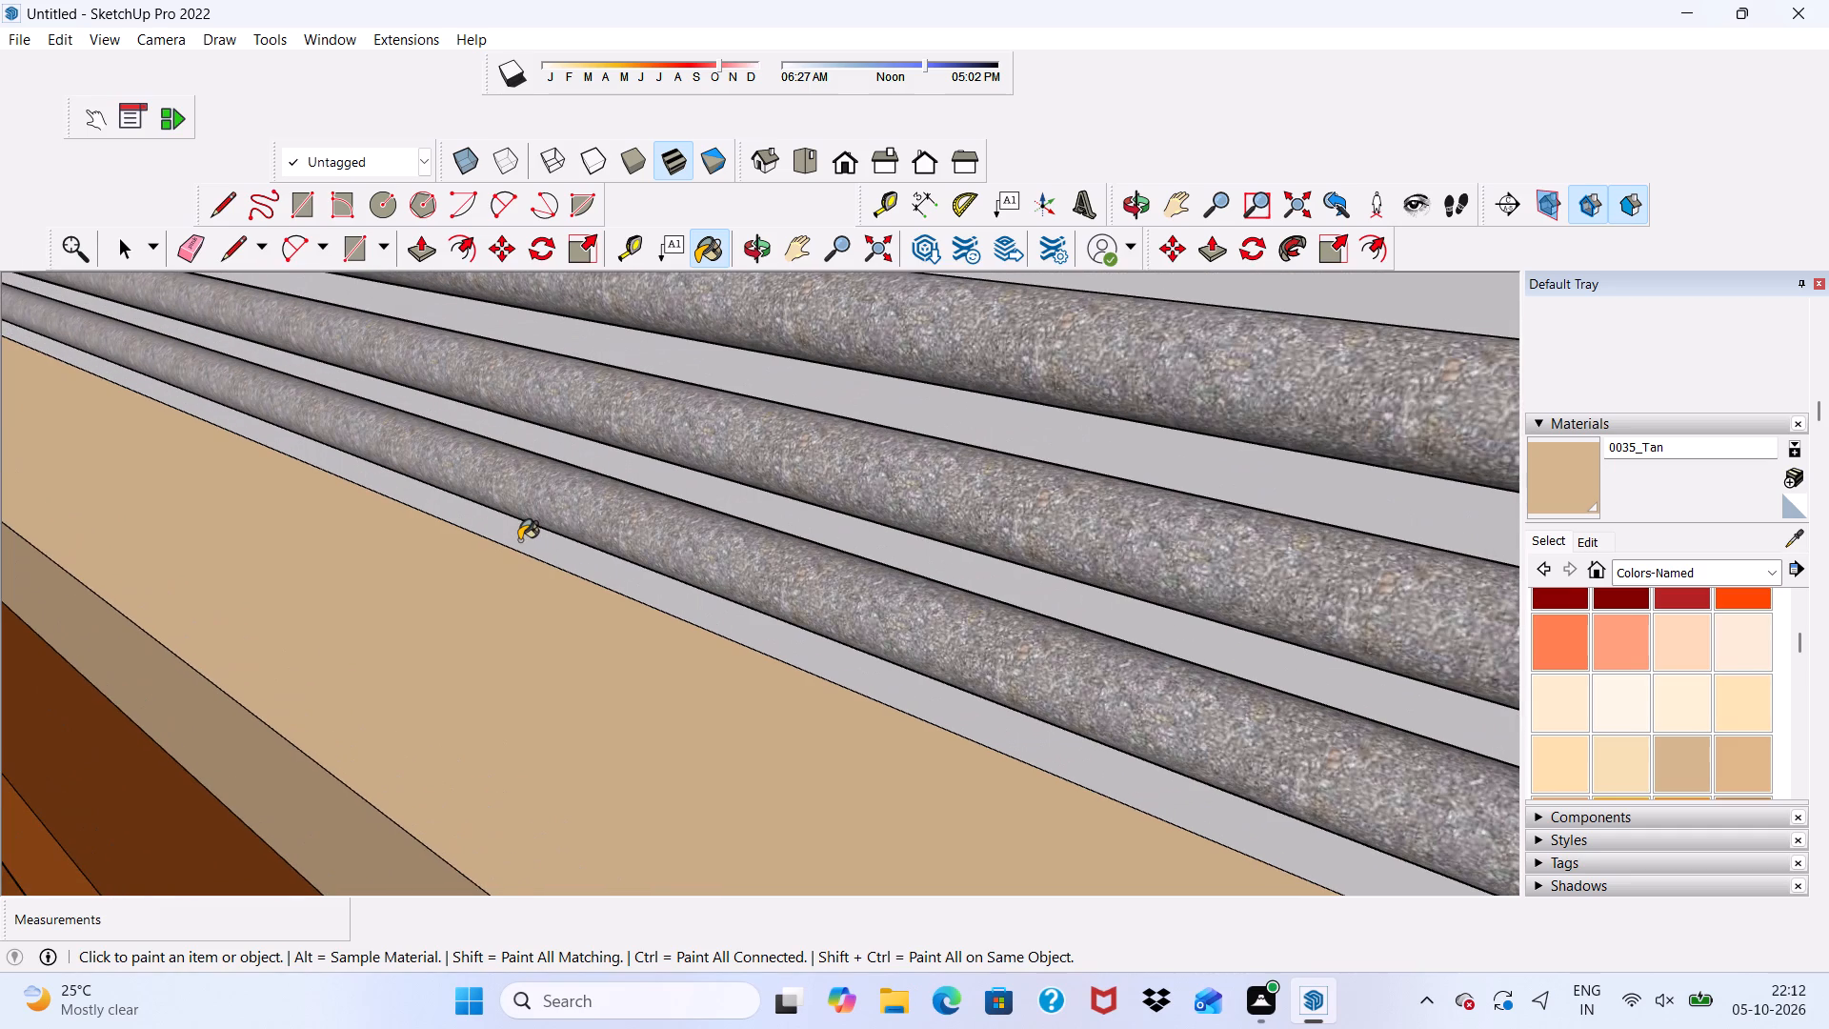
left_click(516, 544)
Paint the underside of the balcony slab and the balcony ceiling with 0035_Tan.
scroll(516, 544, "down", 8)
scroll(516, 545, "up", 1)
scroll(516, 545, "down", 1)
scroll(516, 545, "up", 1)
scroll(516, 545, "down", 5)
scroll(704, 246, "up", 1)
scroll(704, 247, "down", 9)
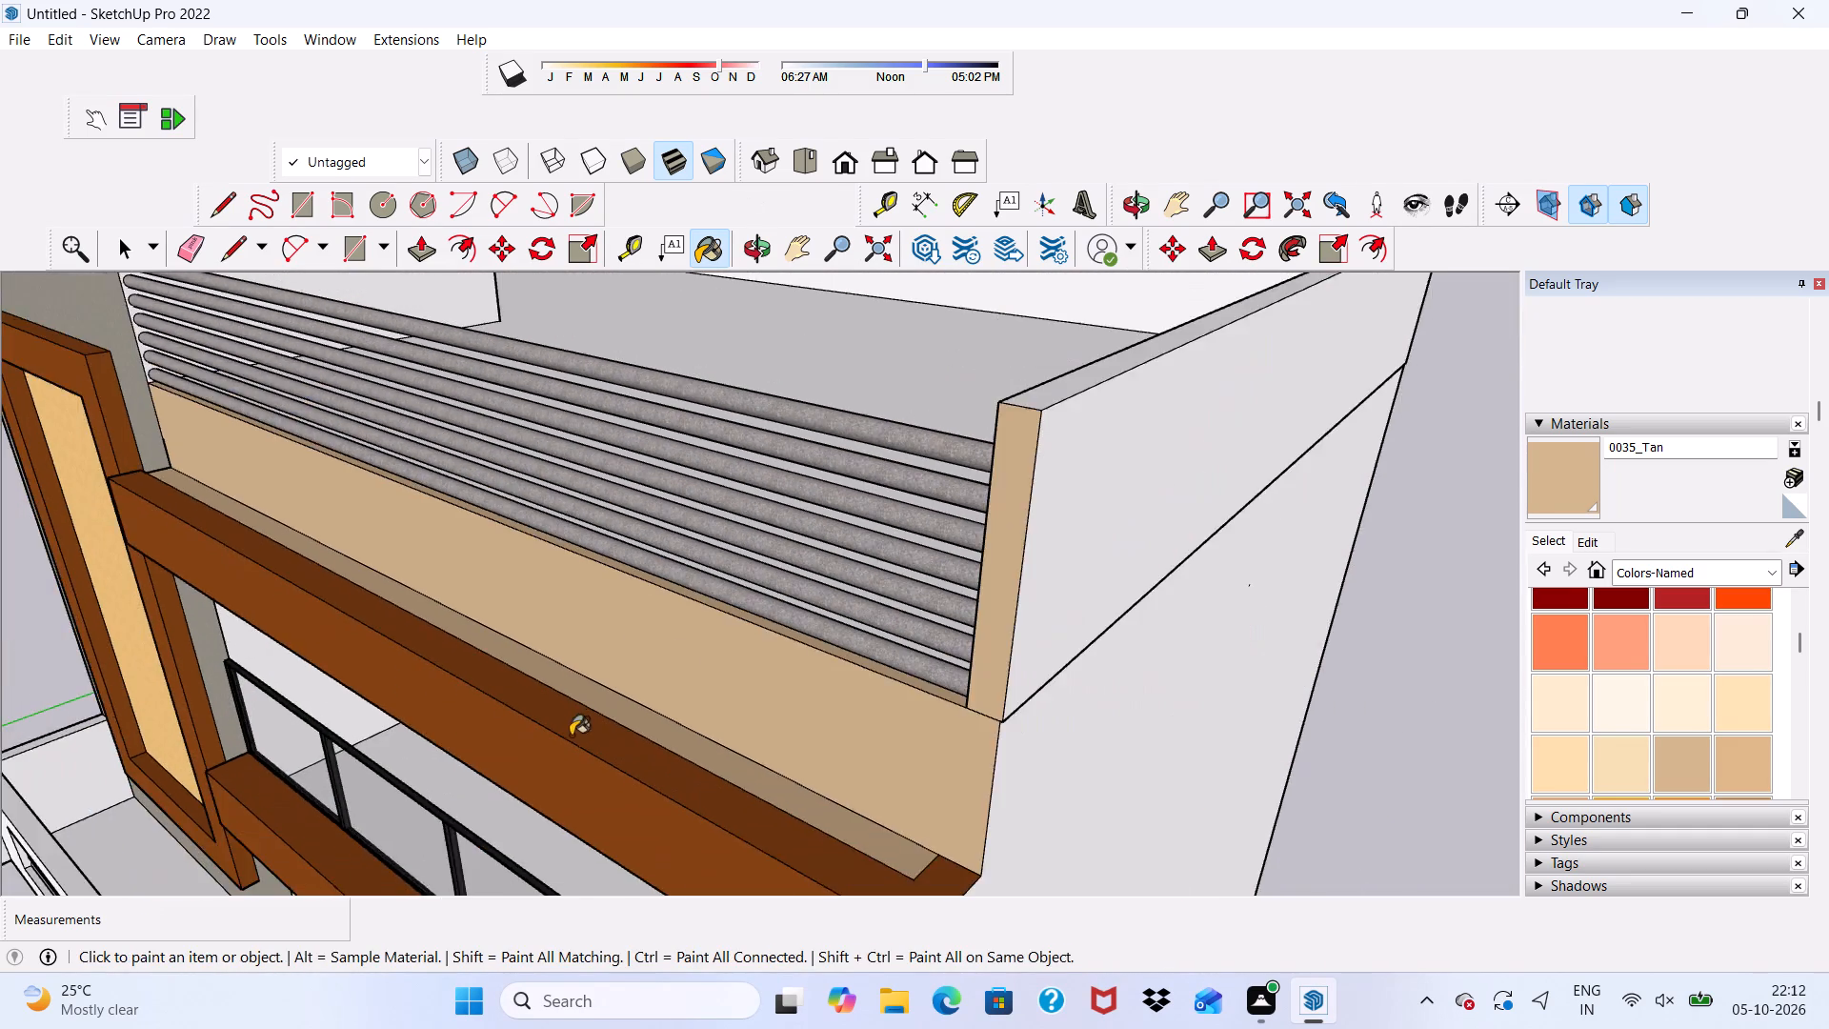
scroll(571, 736, "down", 13)
scroll(701, 691, "up", 5)
scroll(701, 664, "down", 6)
middle_click_drag(706, 650, 706, 646)
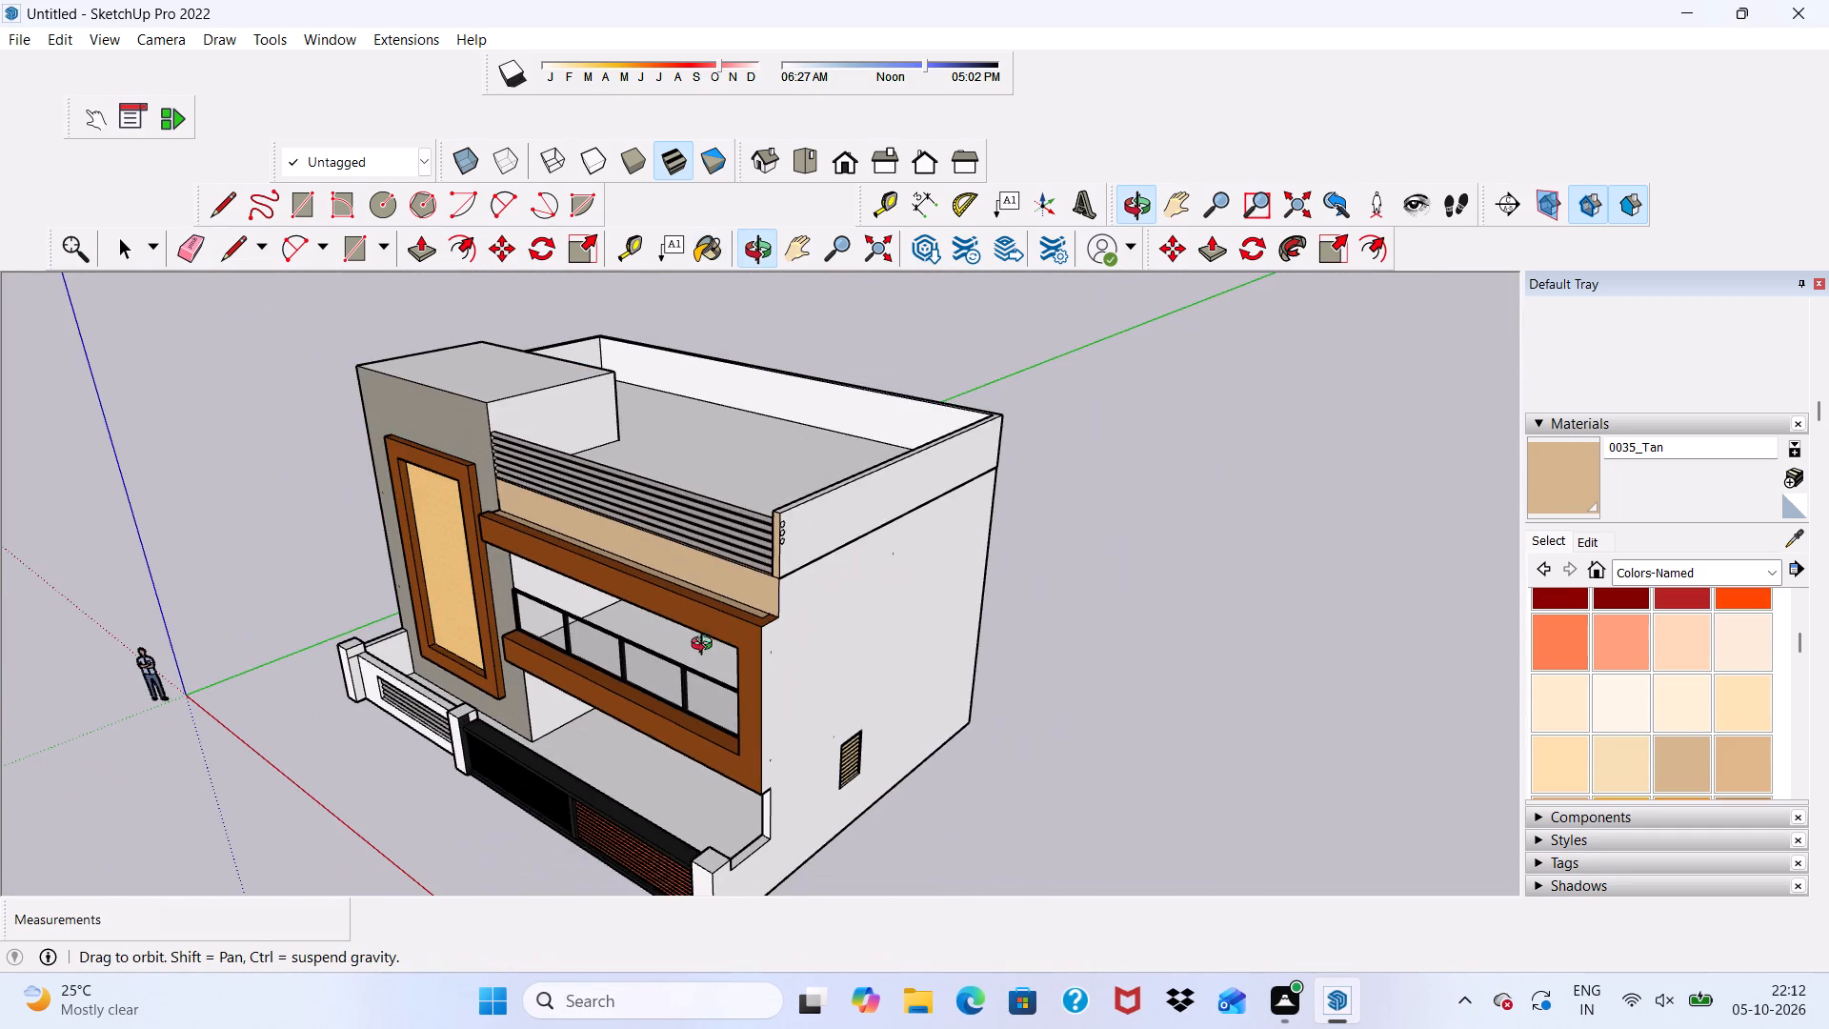
middle_click_drag(706, 646, 1019, 393)
middle_click(1019, 393)
scroll(697, 586, "up", 10)
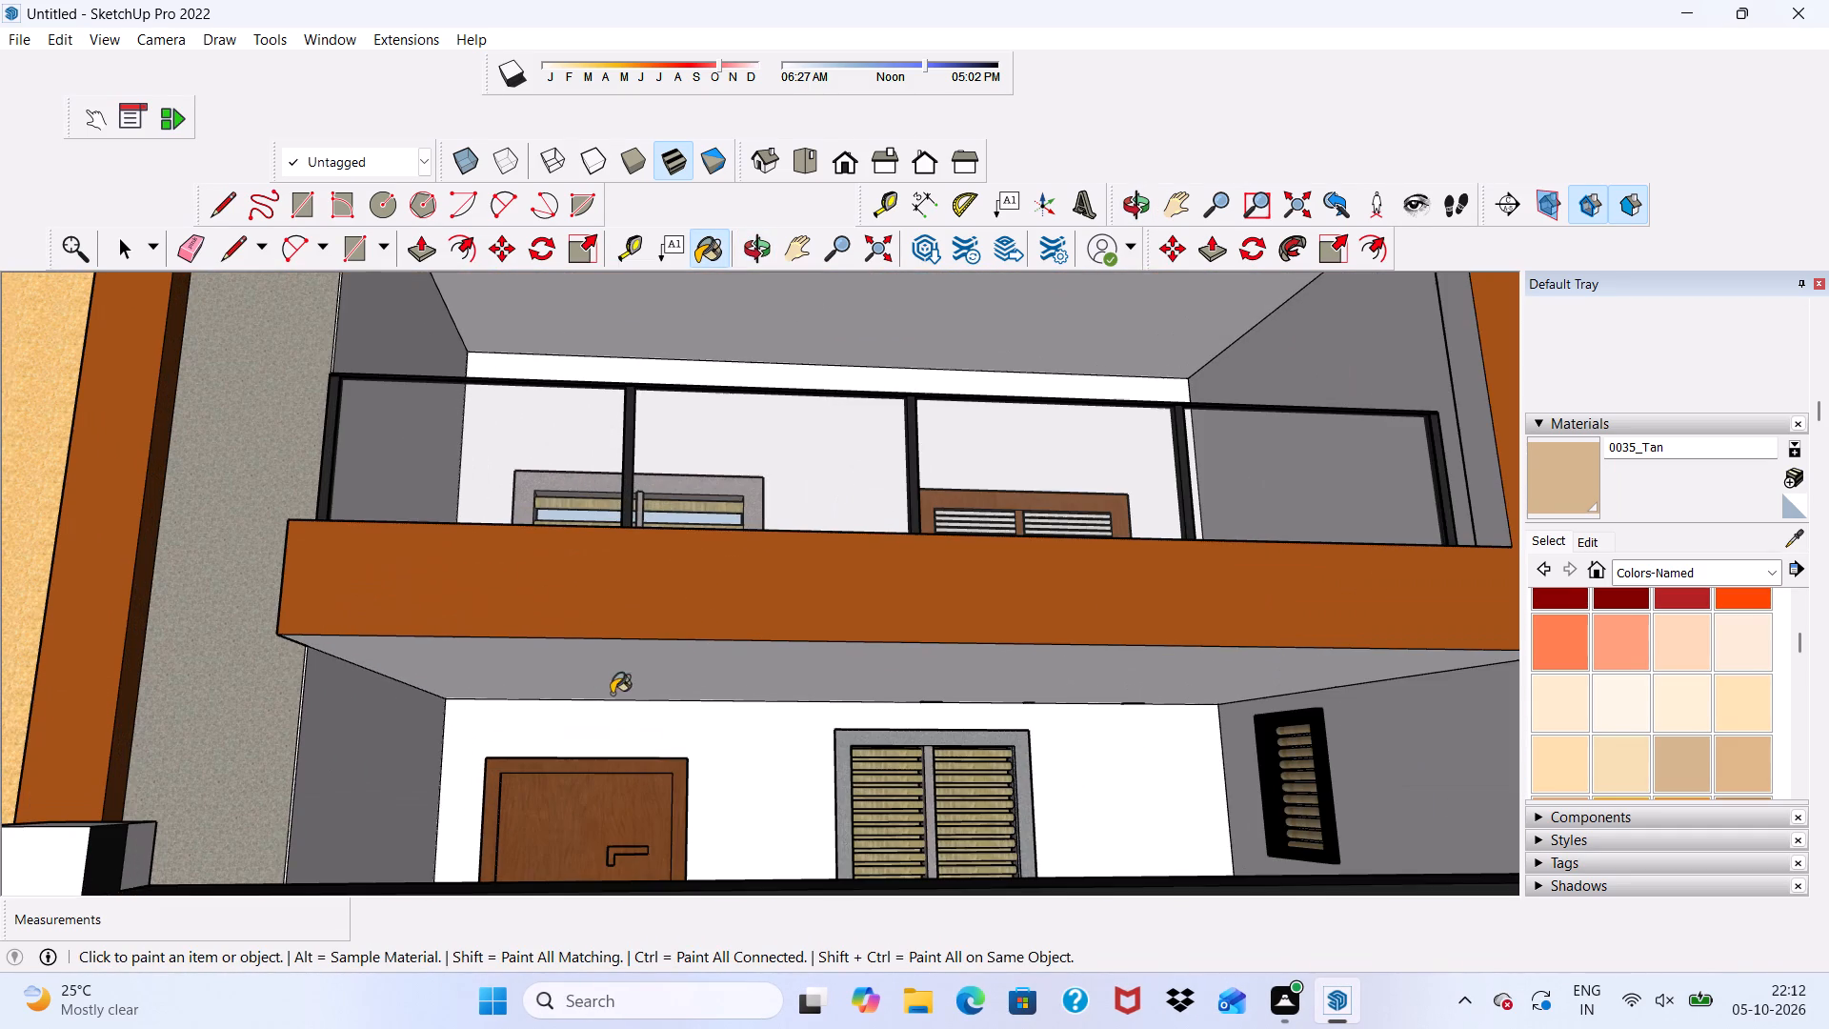
left_click(603, 675)
scroll(526, 636, "down", 11)
scroll(581, 450, "up", 4)
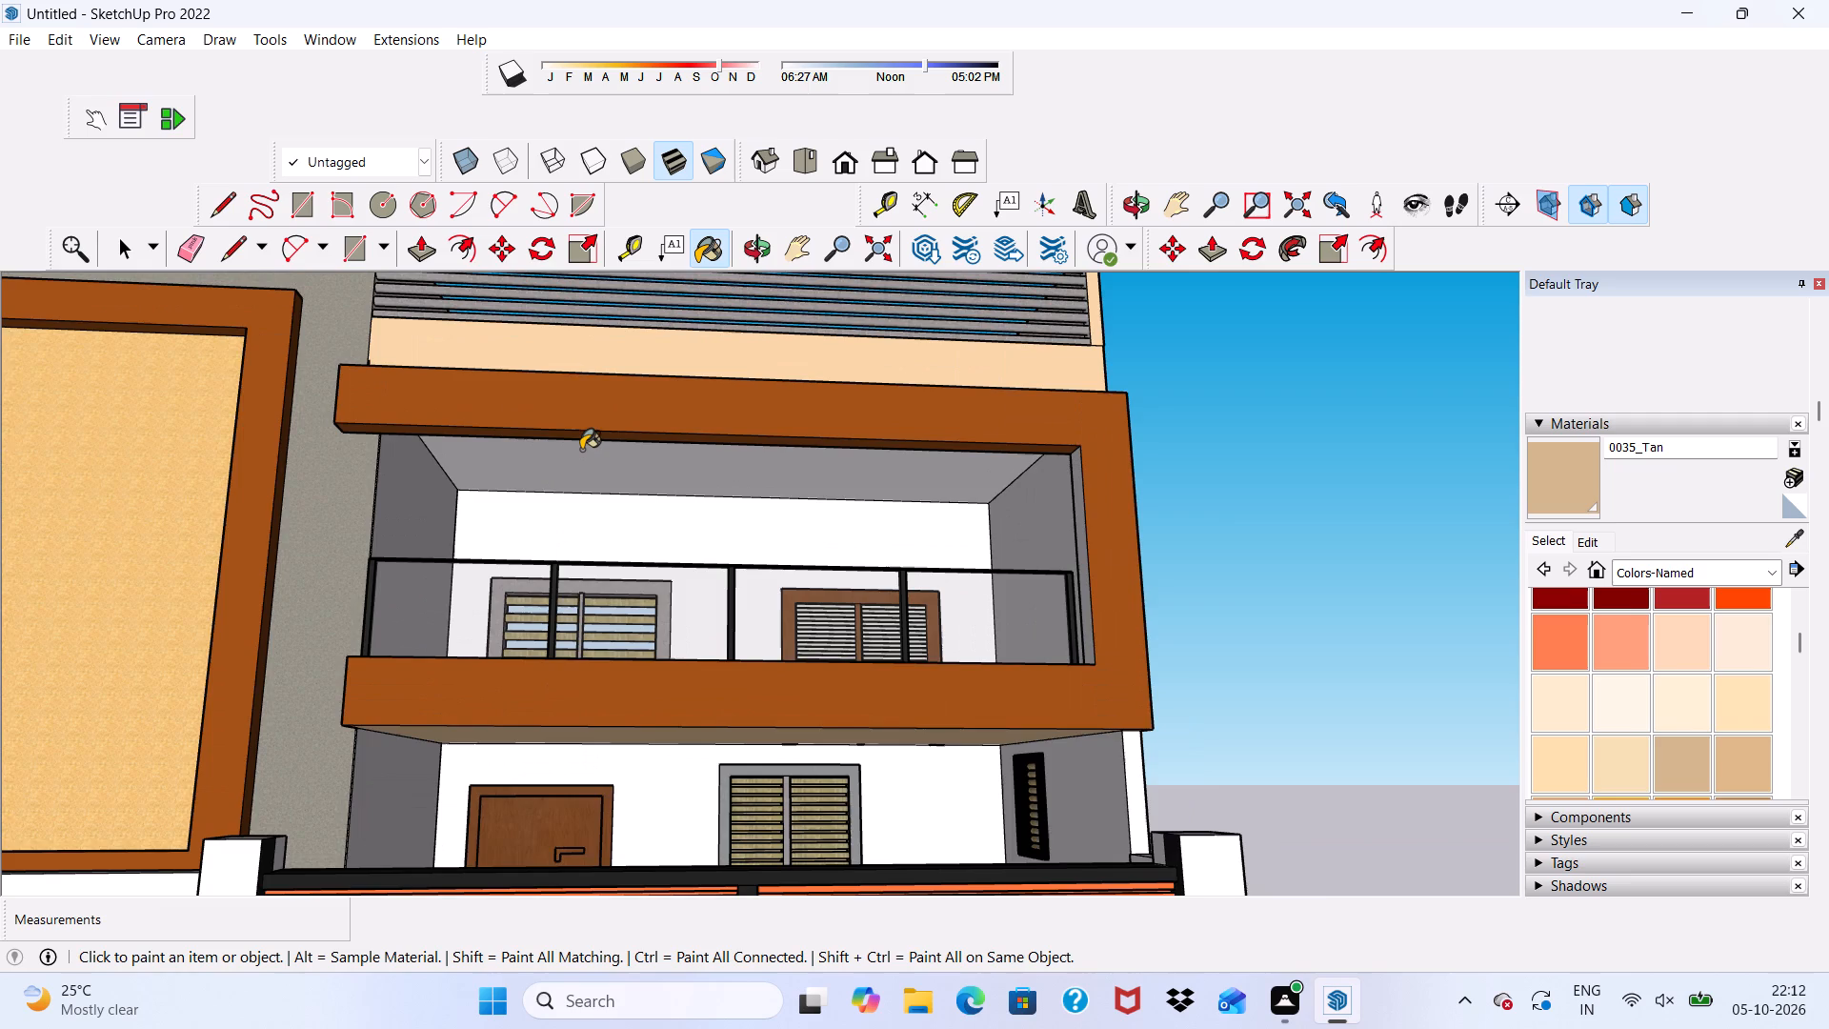
left_click(581, 450)
Examine the front facade with its tan band and balcony surround from several angles.
scroll(581, 450, "down", 4)
middle_click_drag(581, 450, 494, 498)
scroll(614, 546, "down", 1)
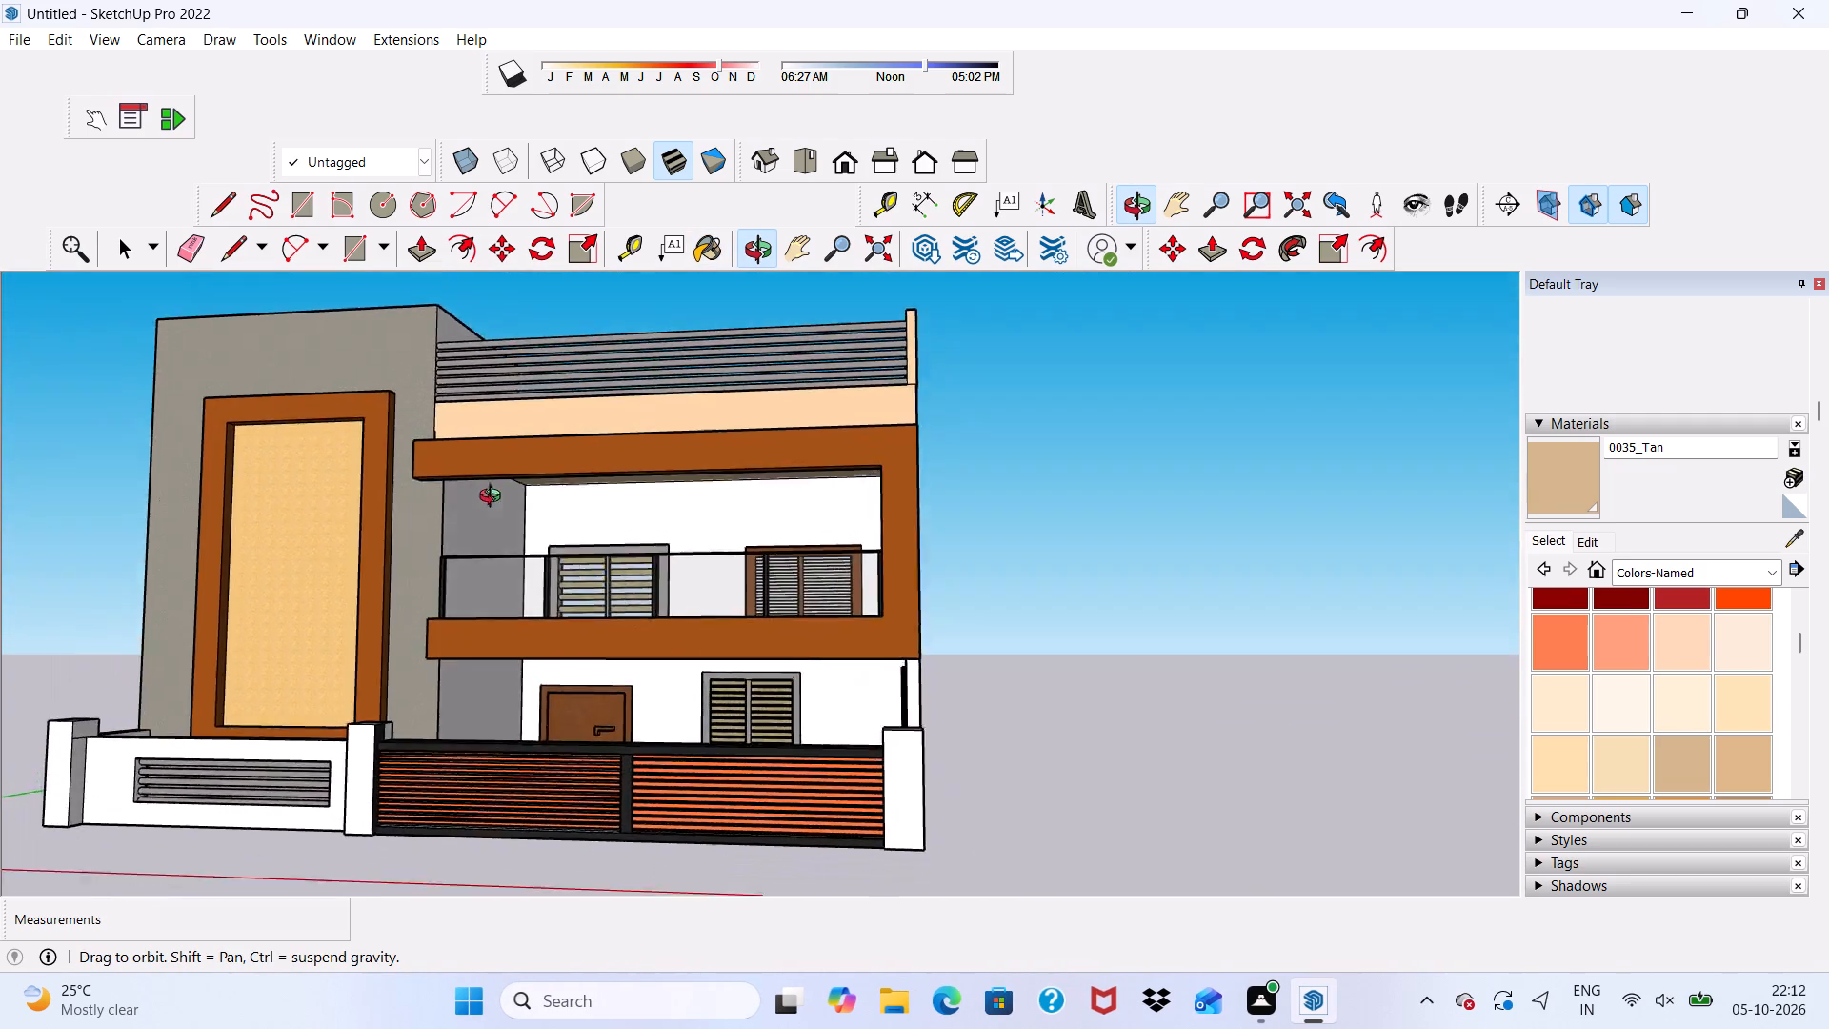
middle_click_drag(494, 498, 364, 595)
middle_click(364, 595)
scroll(364, 595, "up", 1)
scroll(364, 595, "down", 1)
scroll(364, 595, "up", 5)
scroll(364, 595, "down", 4)
scroll(468, 582, "up", 3)
scroll(485, 564, "down", 5)
middle_click_drag(512, 562, 743, 574)
scroll(801, 526, "down", 1)
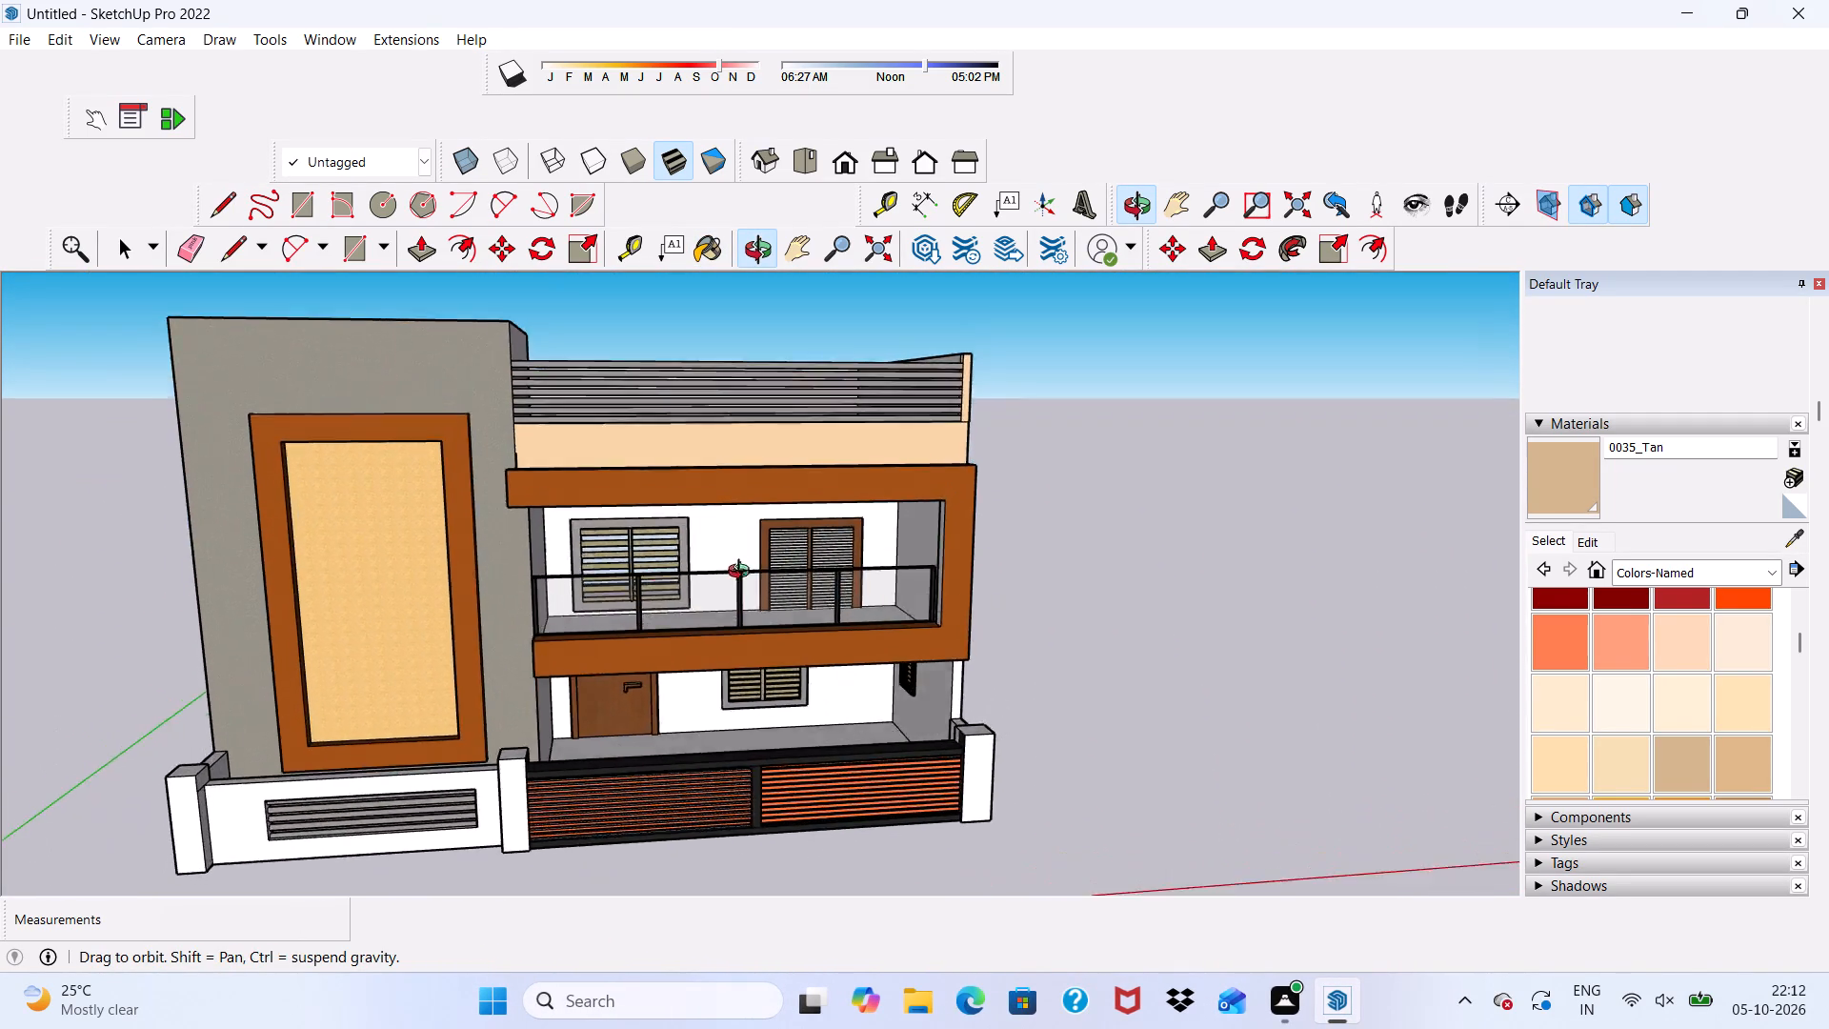
middle_click_drag(743, 574, 595, 575)
Paint the balcony's white back wall with 0057_DarkKhaki from Colors-Named.
scroll(597, 571, "up", 5)
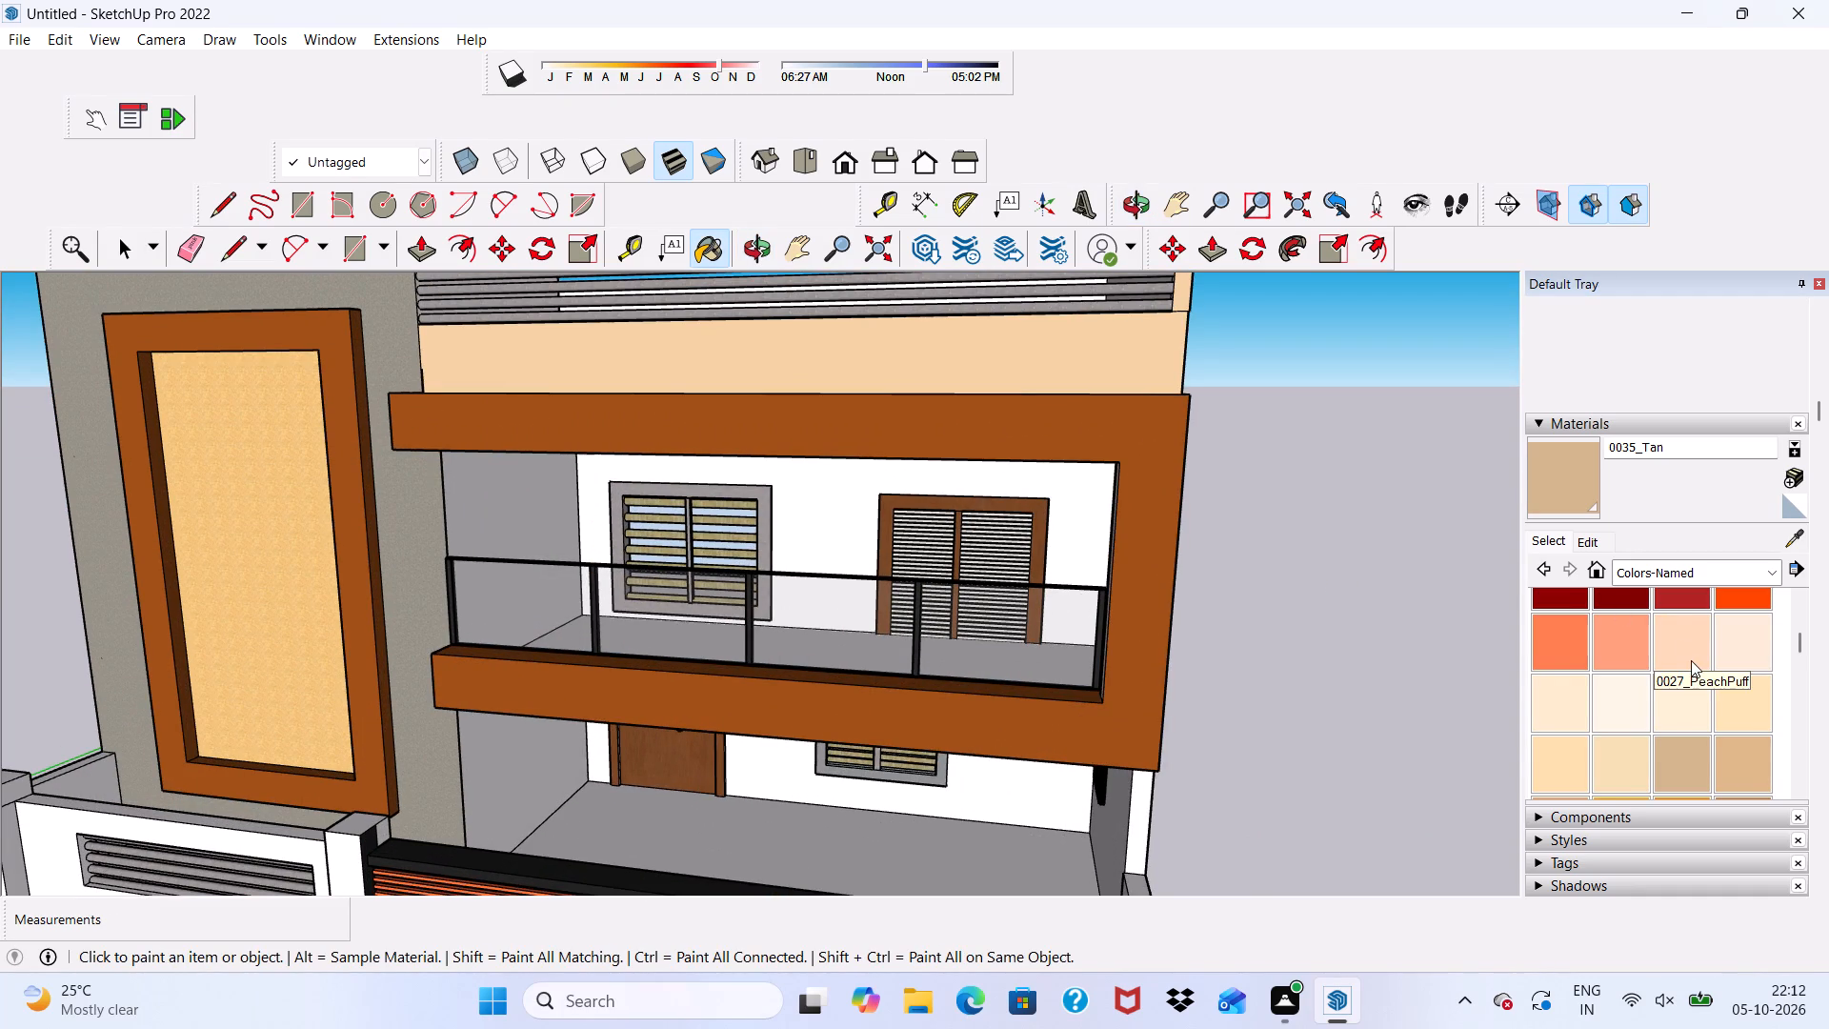
scroll(1689, 674, "down", 1)
scroll(1644, 742, "down", 2)
left_click(1544, 780)
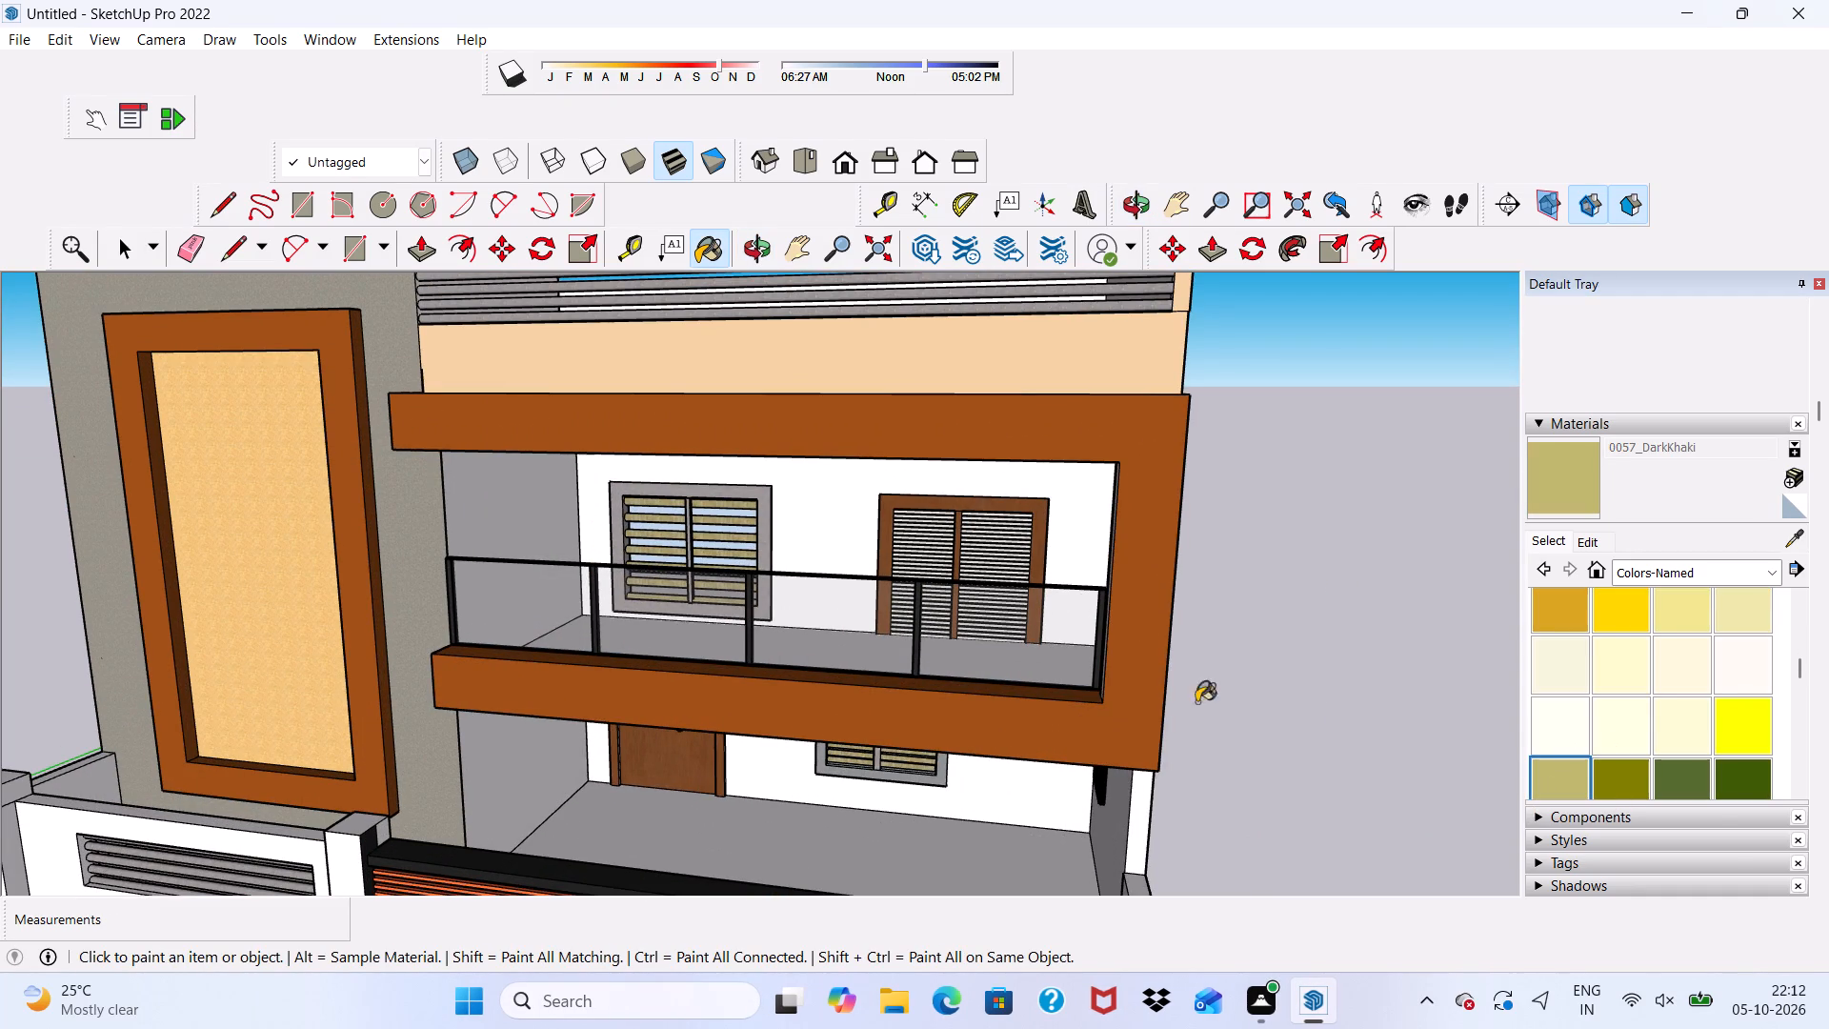
scroll(1095, 667, "up", 6)
left_click(1020, 373)
Paint both inner side walls of the balcony with 0057_DarkKhaki.
scroll(755, 514, "down", 1)
middle_click_drag(755, 514, 1020, 419)
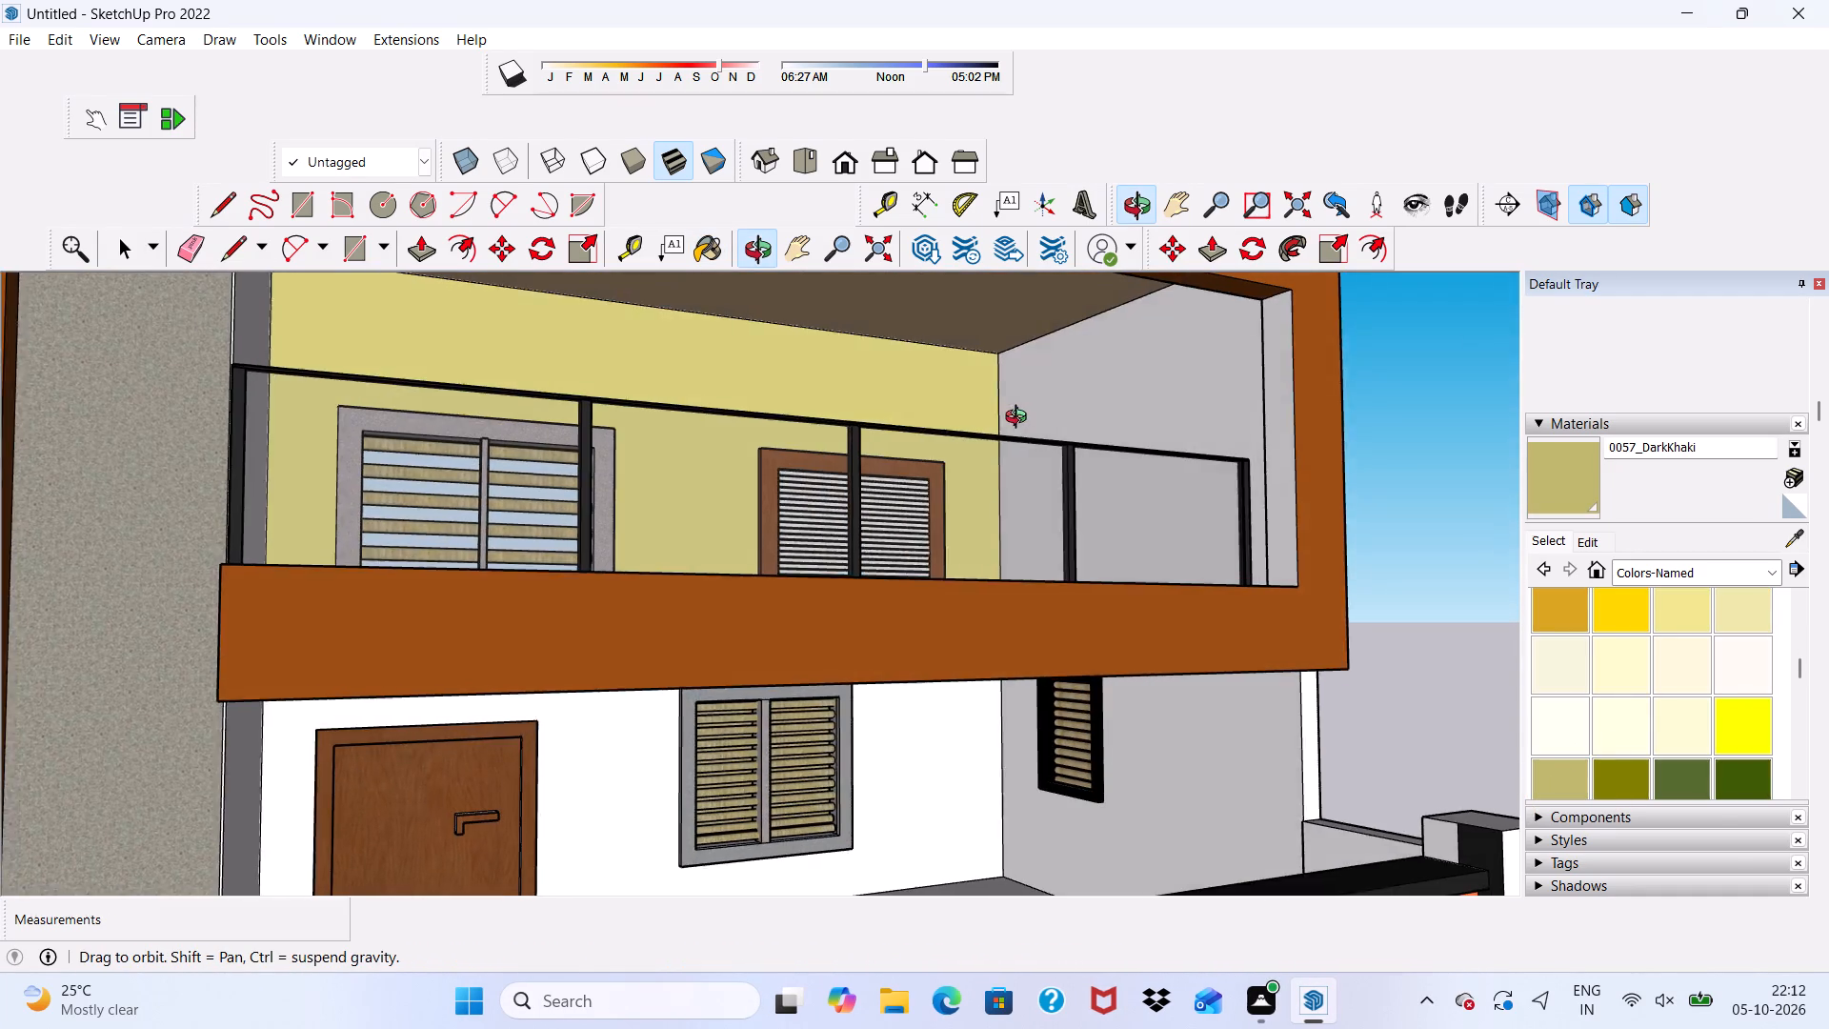
middle_click_drag(1020, 419, 1009, 456)
left_click(1060, 397)
middle_click_drag(1046, 407, 703, 502)
scroll(715, 508, "down", 1)
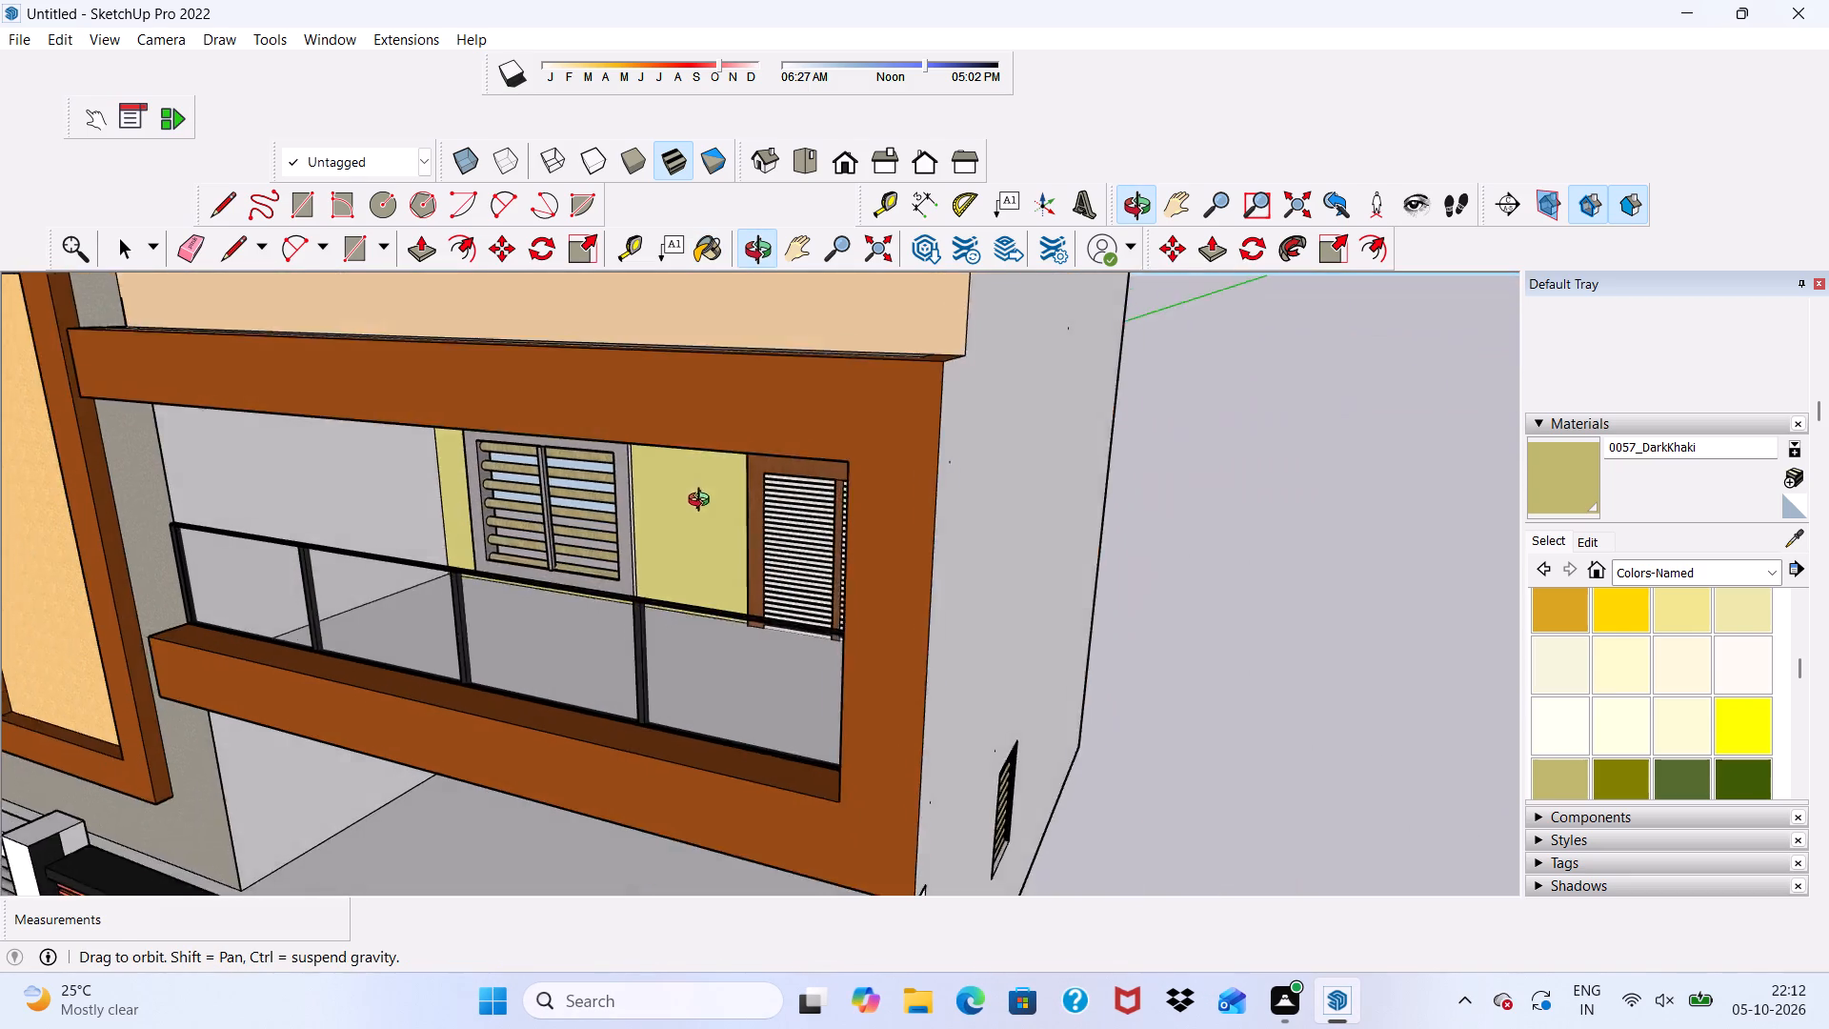
middle_click_drag(703, 502, 674, 487)
scroll(416, 451, "up", 2)
left_click(328, 433)
Examine the balcony walls and the ground-floor porch from the front.
scroll(328, 433, "down", 7)
scroll(424, 437, "up", 1)
scroll(424, 437, "down", 2)
middle_click_drag(424, 436, 587, 343)
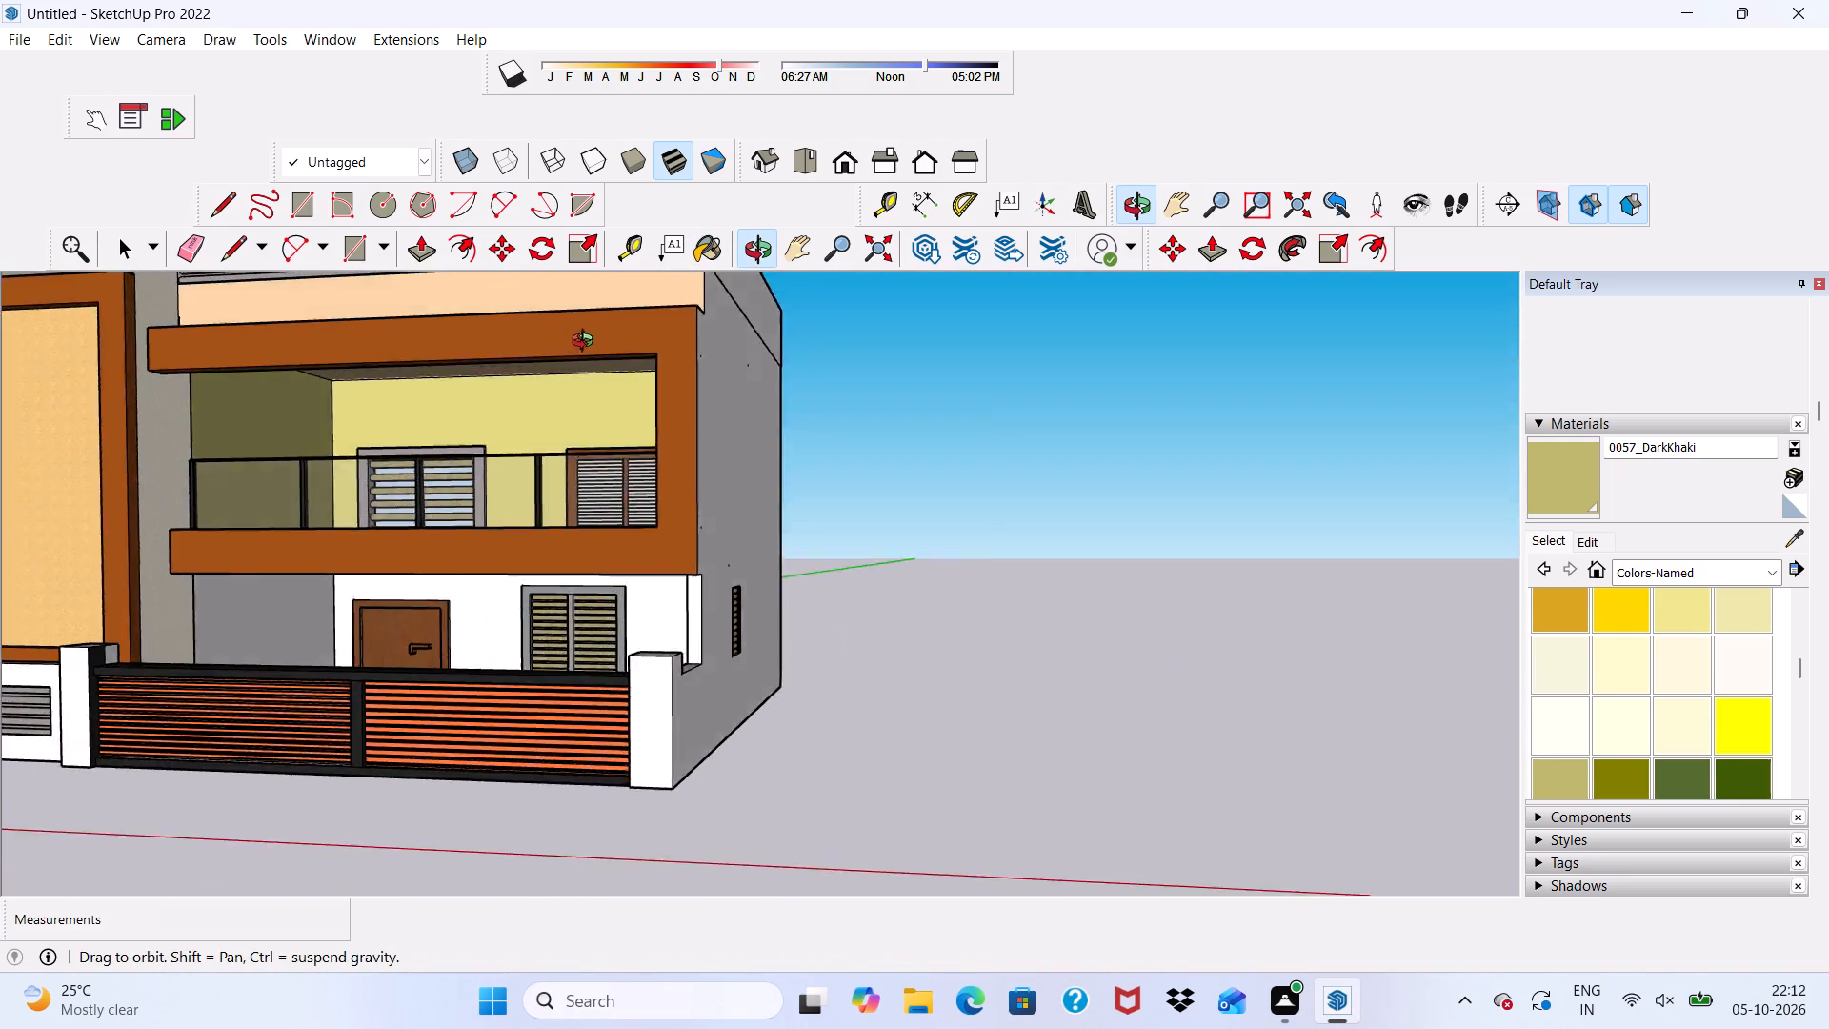
middle_click_drag(587, 343, 656, 313)
scroll(679, 293, "down", 6)
middle_click_drag(640, 544, 578, 647)
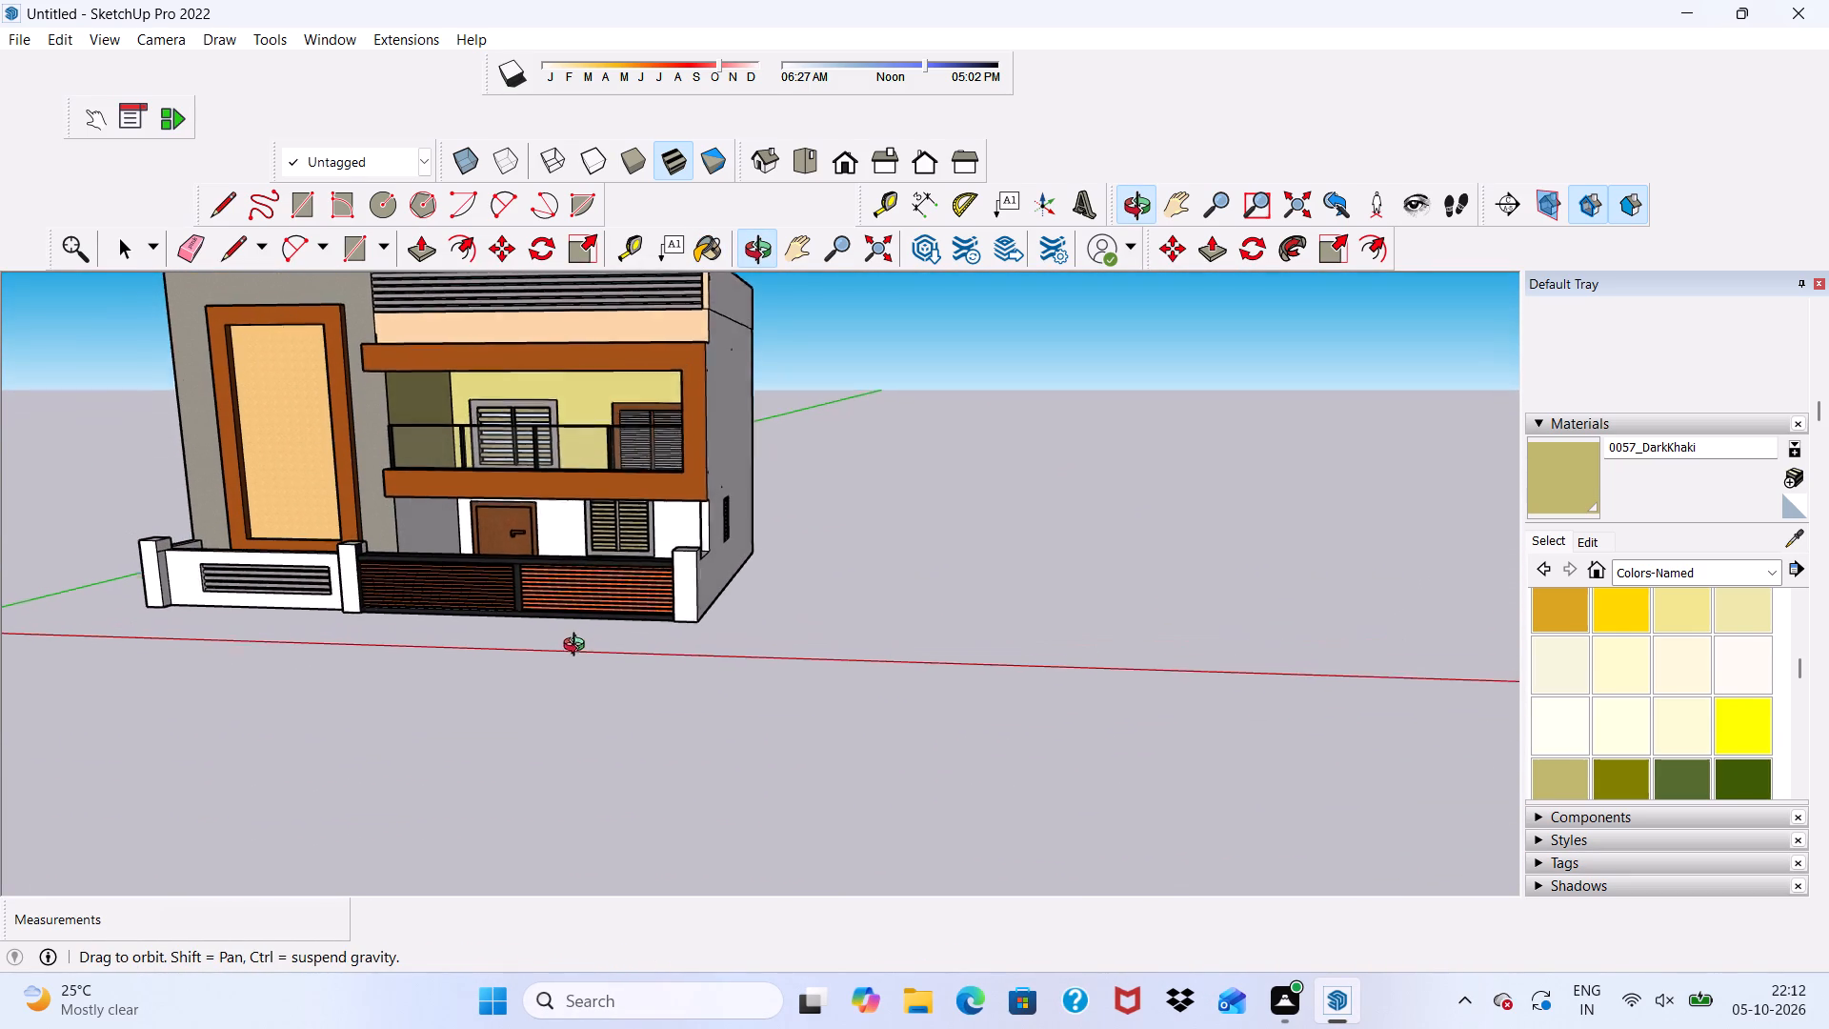
middle_click_drag(578, 647, 576, 649)
scroll(1562, 579, "up", 3)
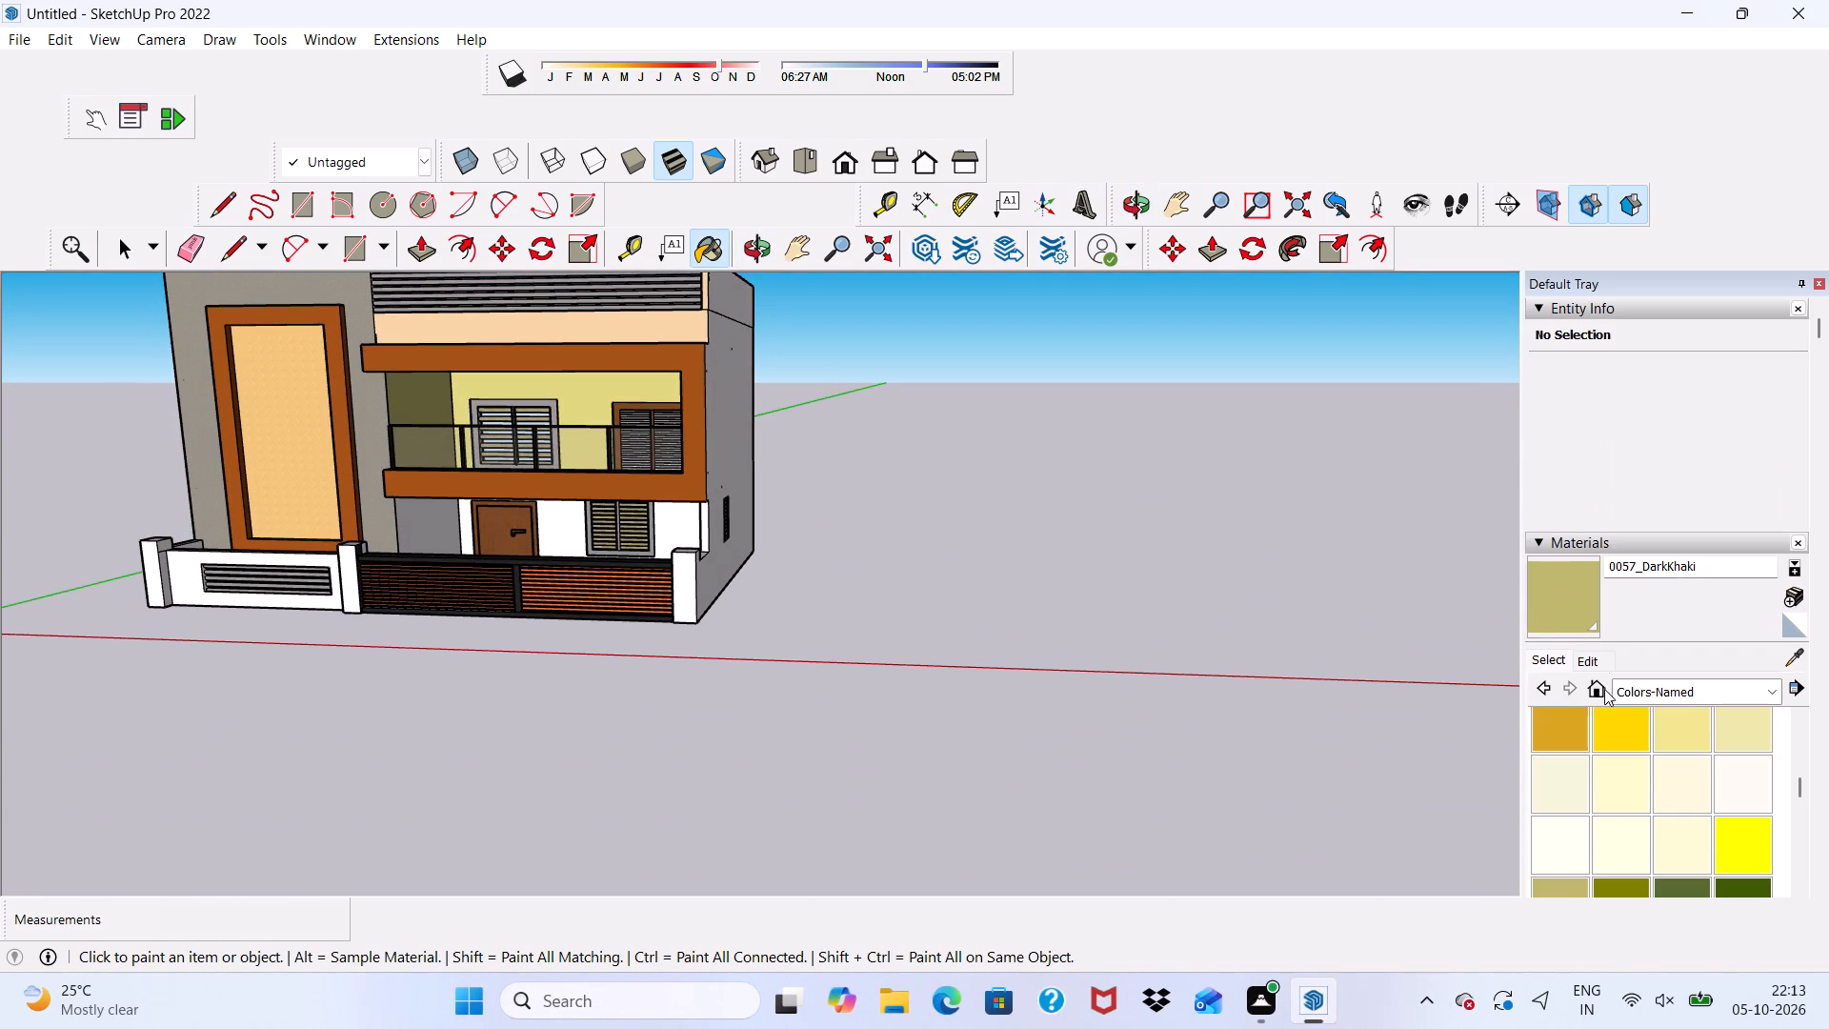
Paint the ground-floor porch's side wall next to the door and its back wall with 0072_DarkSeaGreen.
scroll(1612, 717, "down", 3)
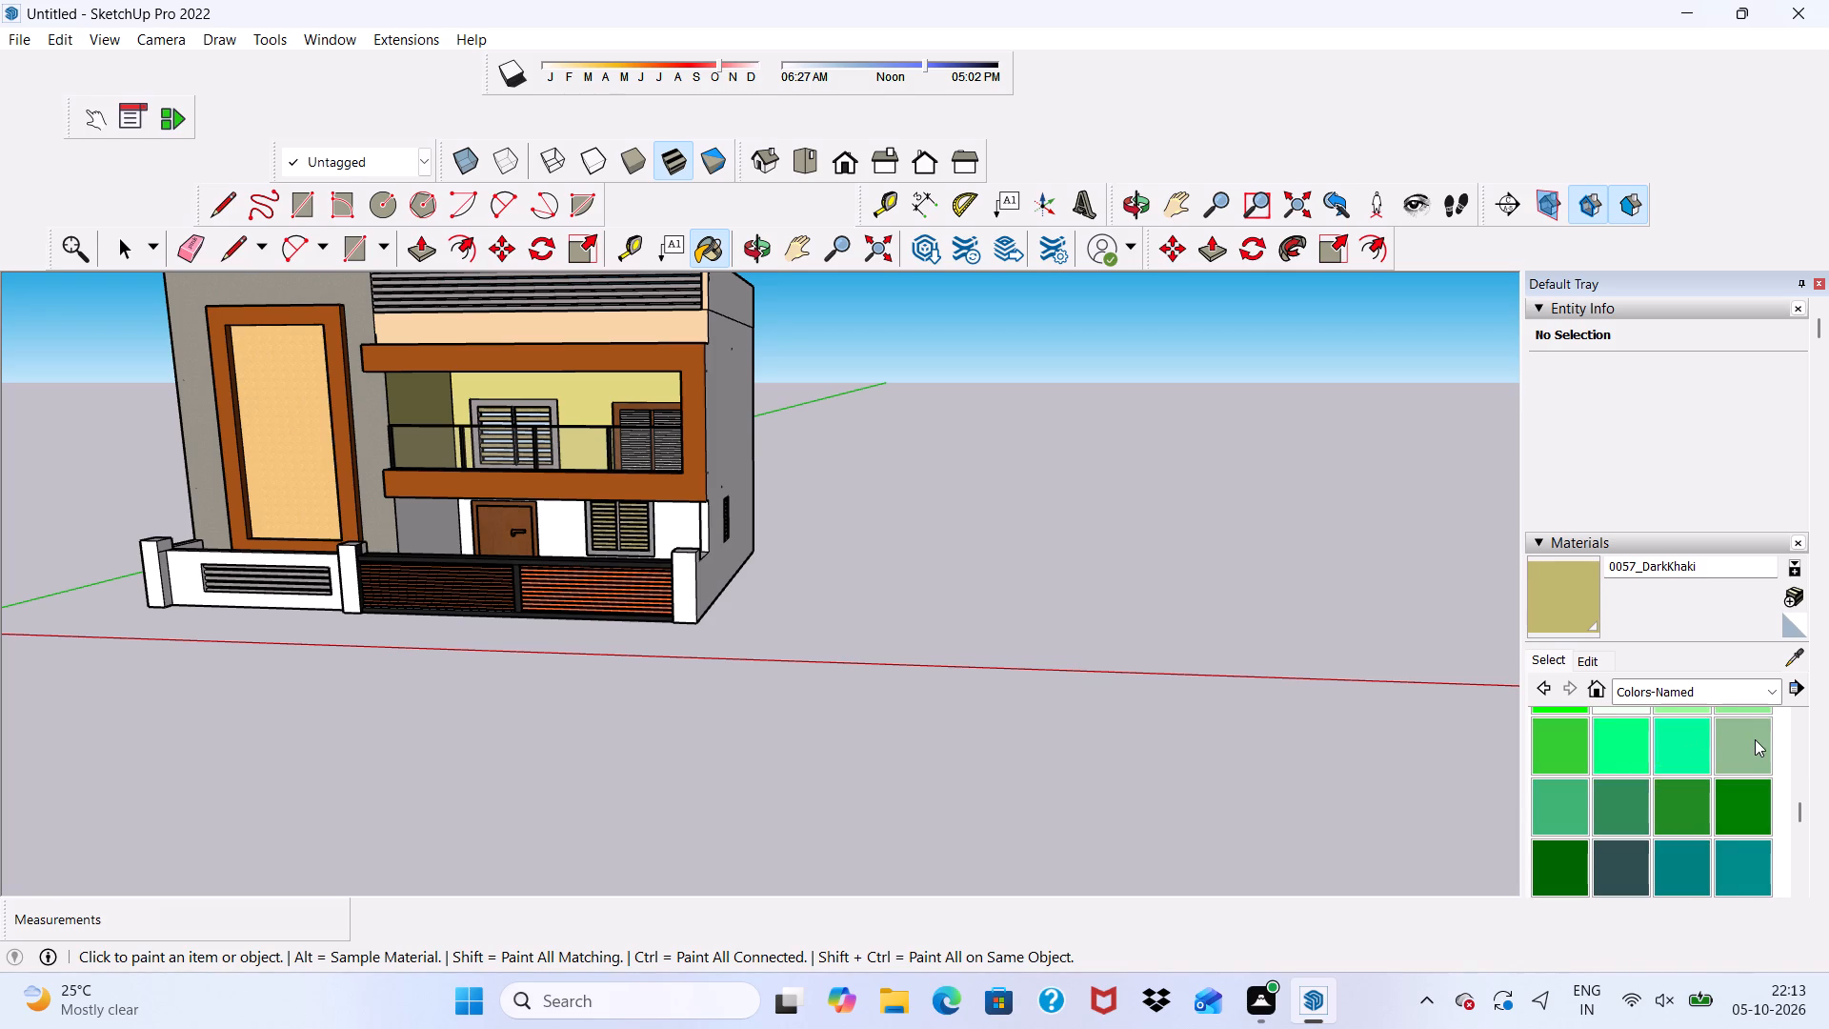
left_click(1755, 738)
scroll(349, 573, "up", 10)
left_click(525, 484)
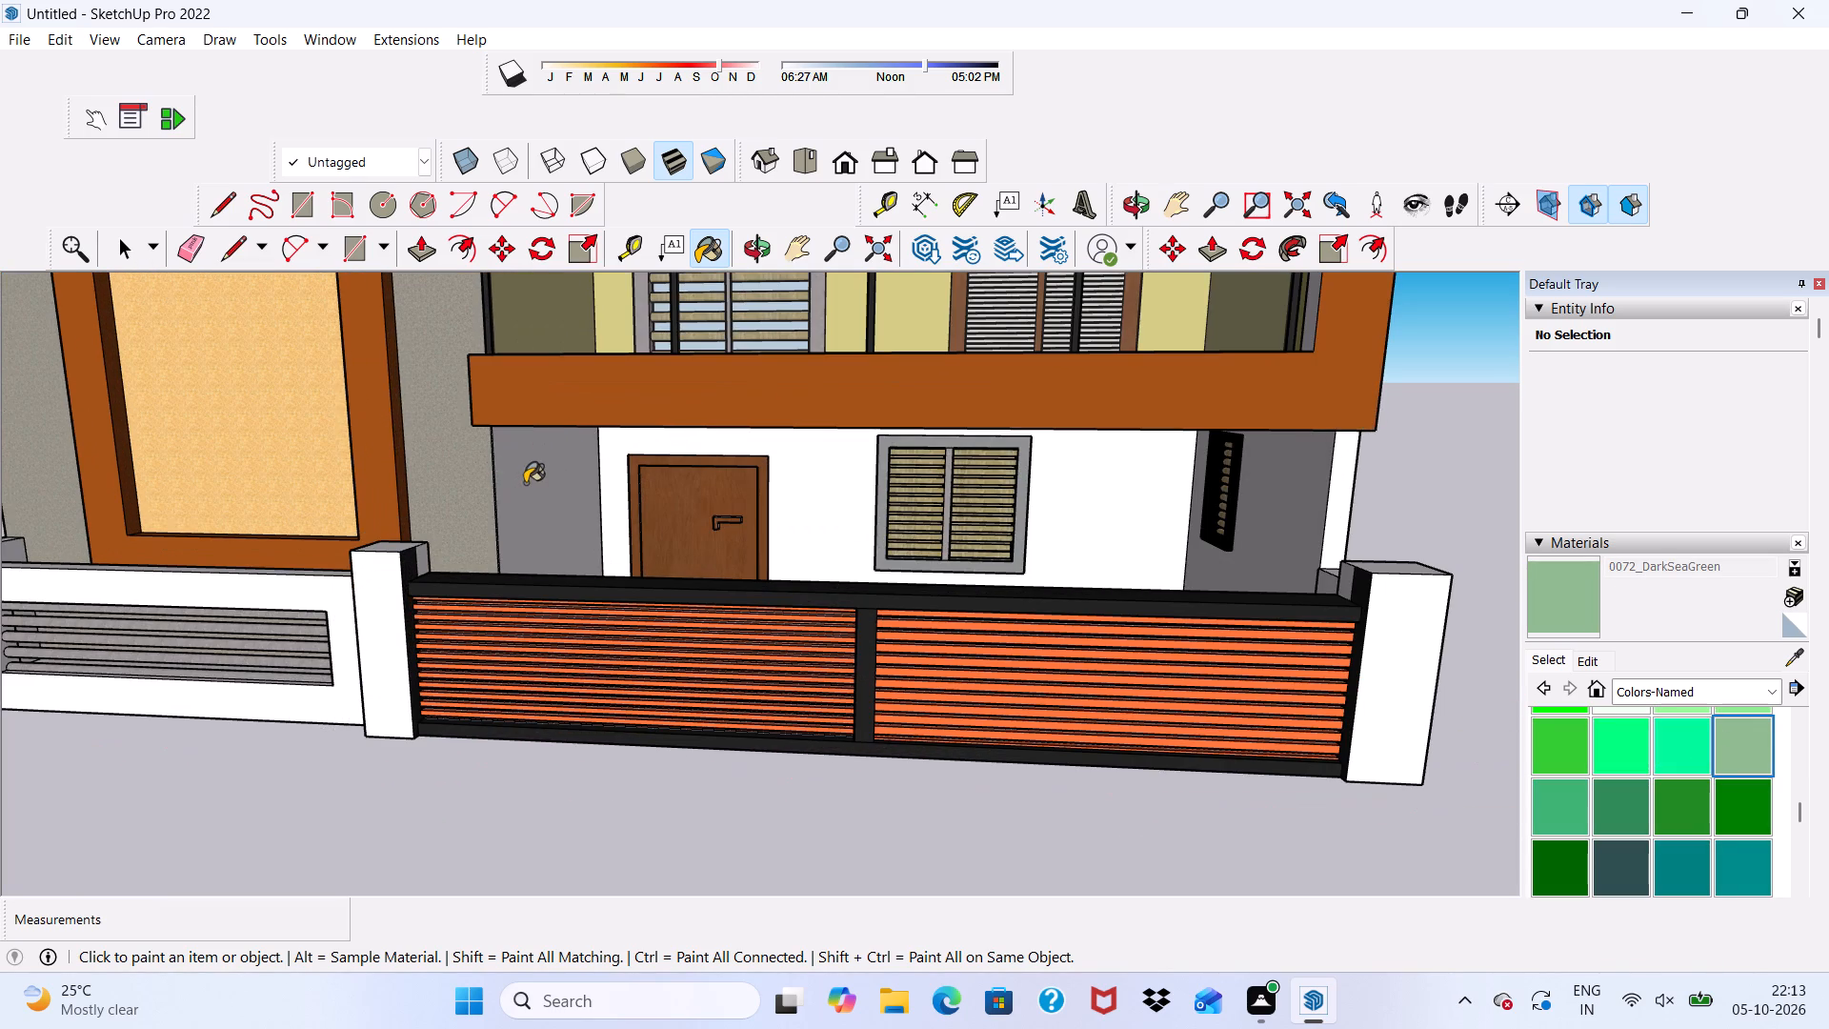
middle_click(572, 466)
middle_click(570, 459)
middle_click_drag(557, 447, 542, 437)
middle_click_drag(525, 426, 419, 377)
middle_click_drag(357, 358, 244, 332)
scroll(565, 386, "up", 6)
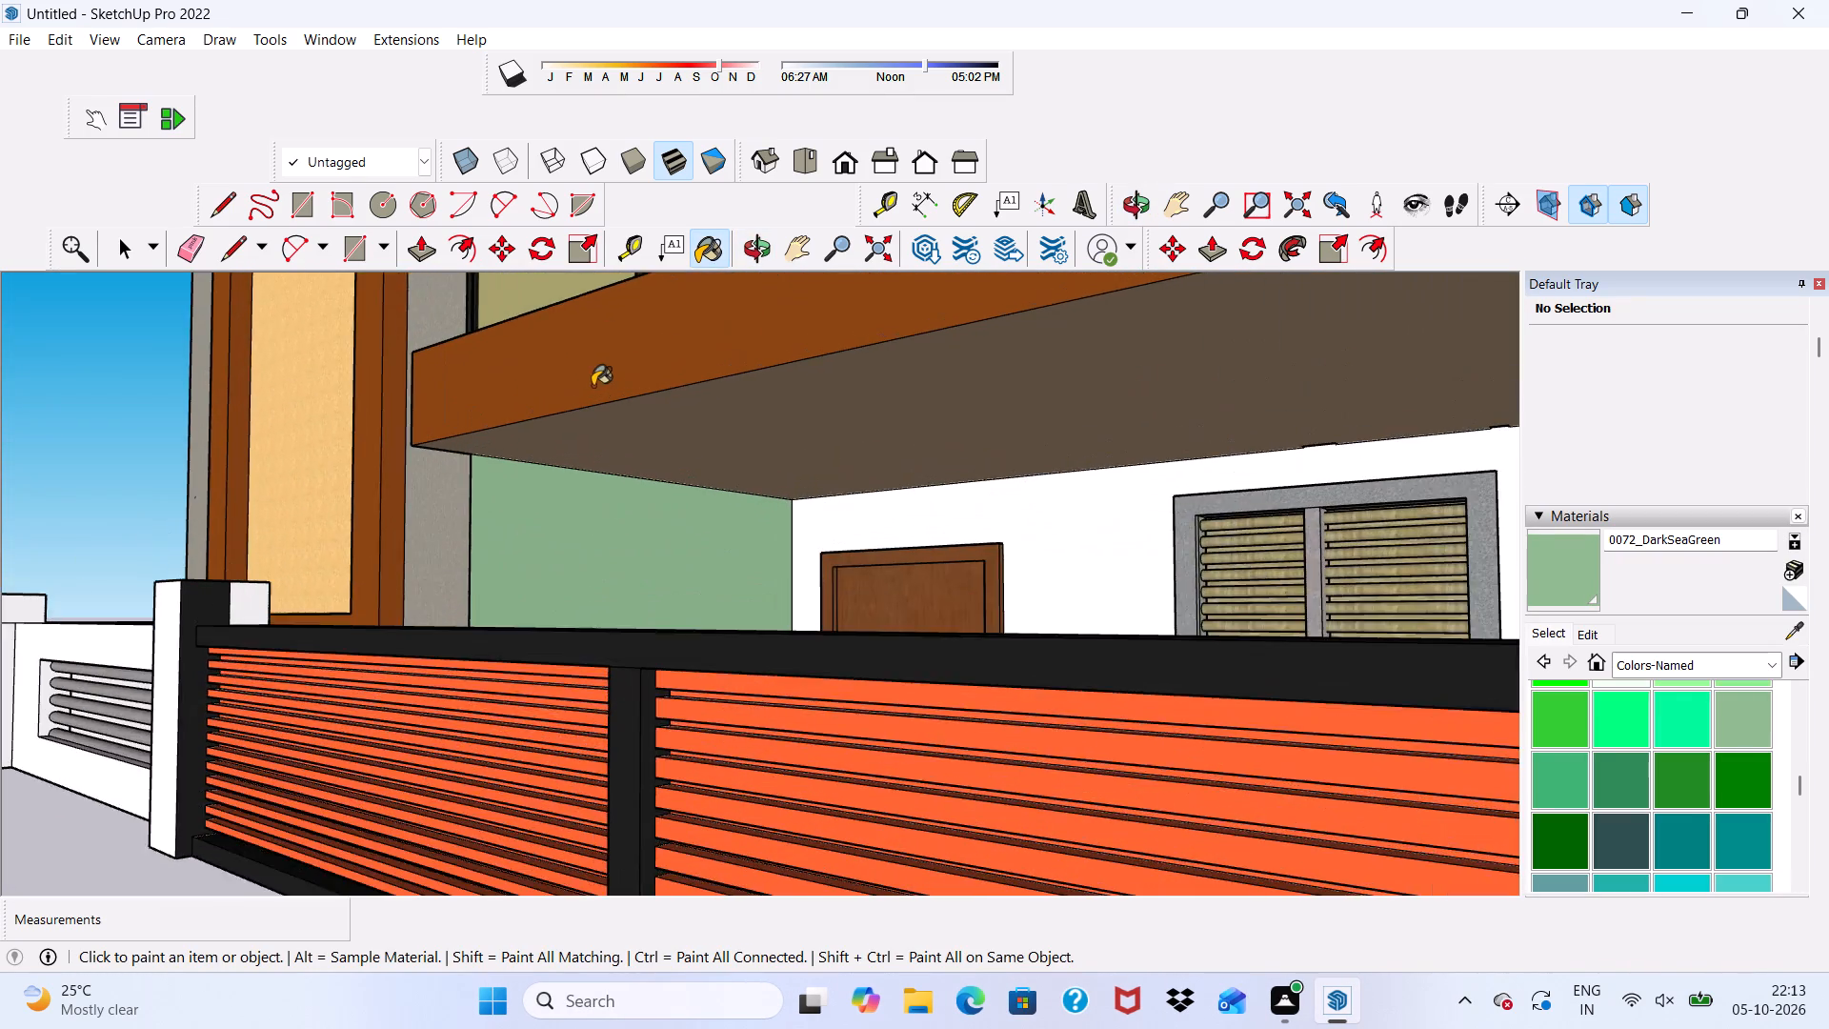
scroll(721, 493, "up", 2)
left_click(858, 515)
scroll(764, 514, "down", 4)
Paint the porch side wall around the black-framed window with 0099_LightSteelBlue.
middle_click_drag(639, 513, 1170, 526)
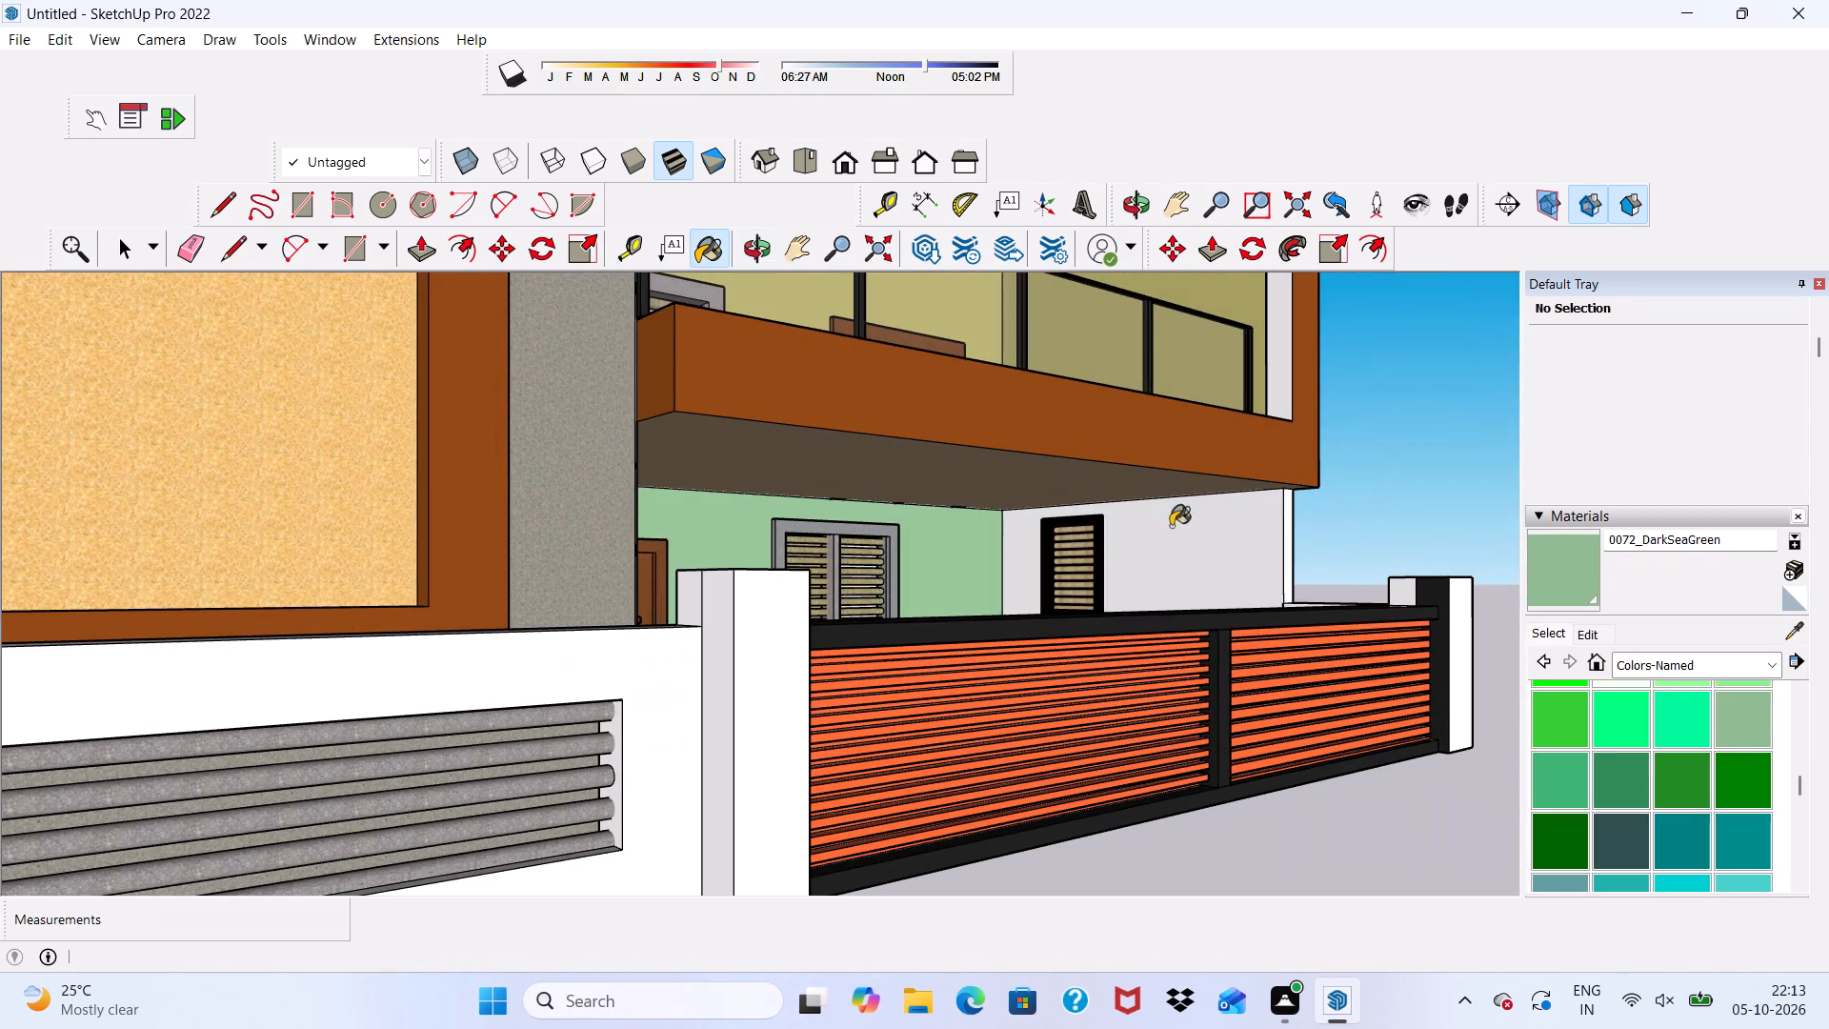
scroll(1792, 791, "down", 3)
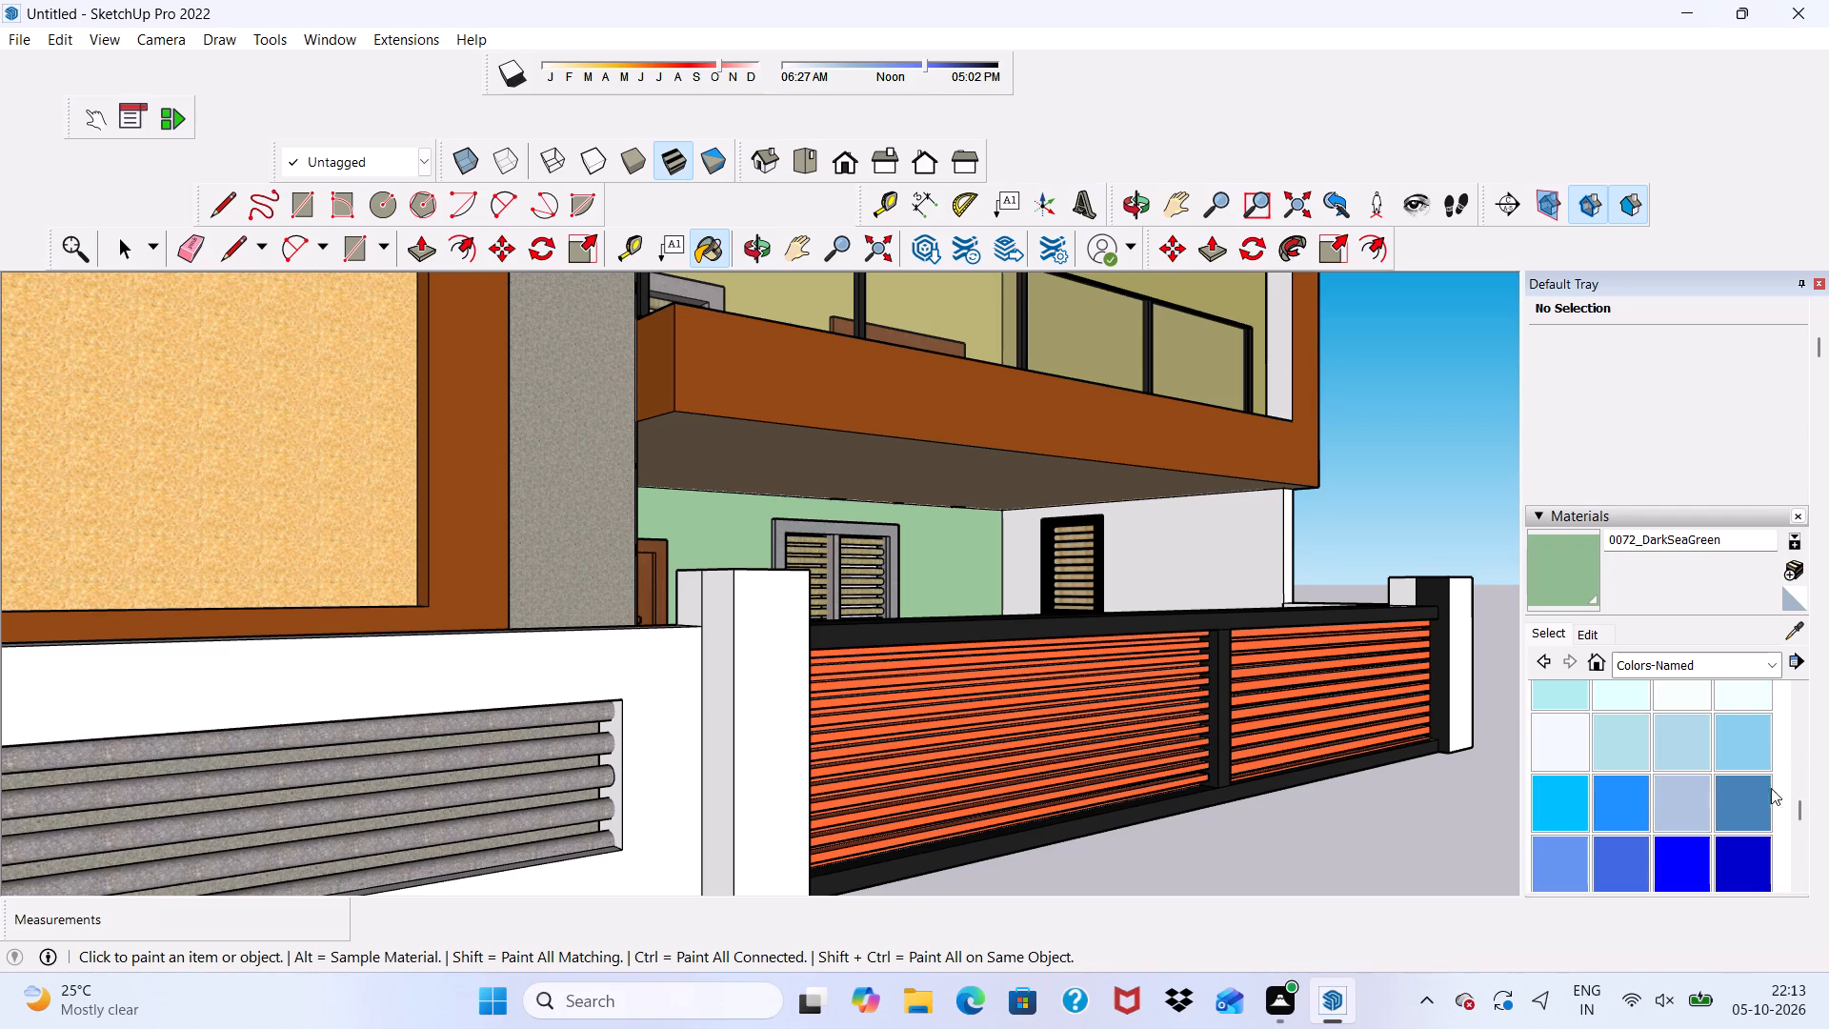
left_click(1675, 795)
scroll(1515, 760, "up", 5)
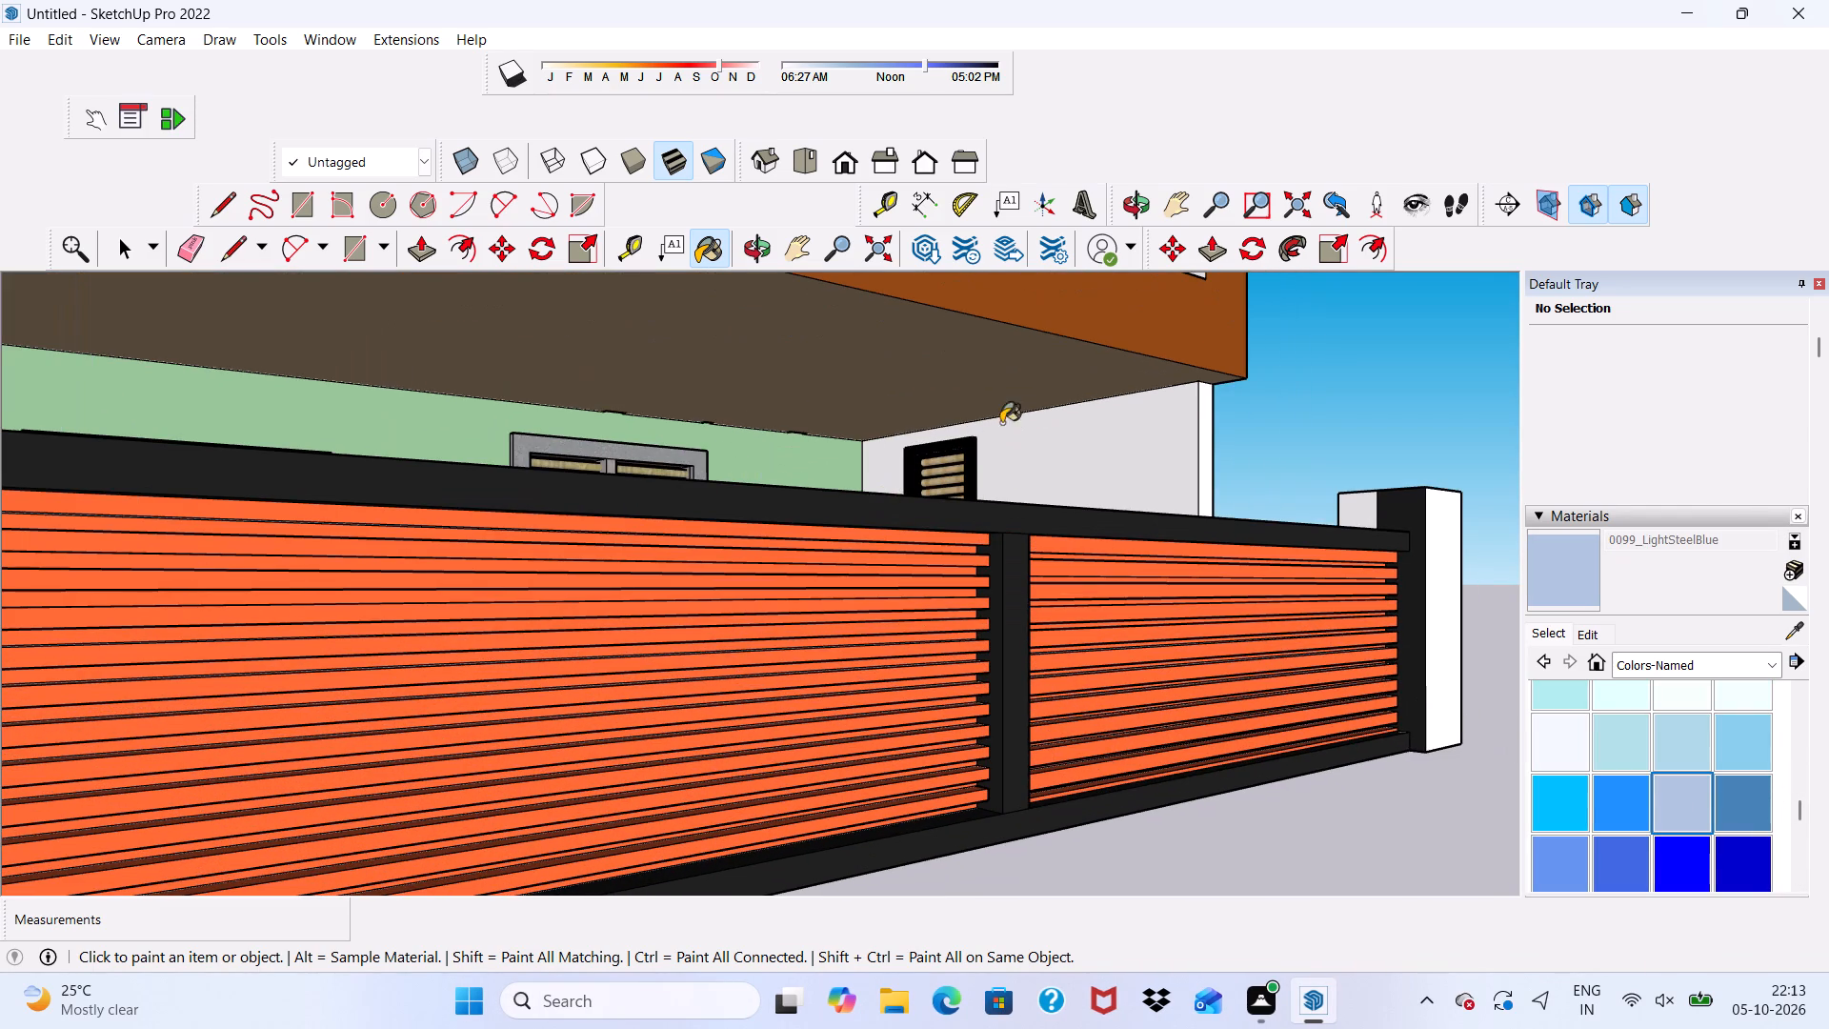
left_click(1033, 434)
Paint the porch side wall around the black-framed window and the porch back wall with 0119_RosyBrown.
scroll(1592, 752, "down", 2)
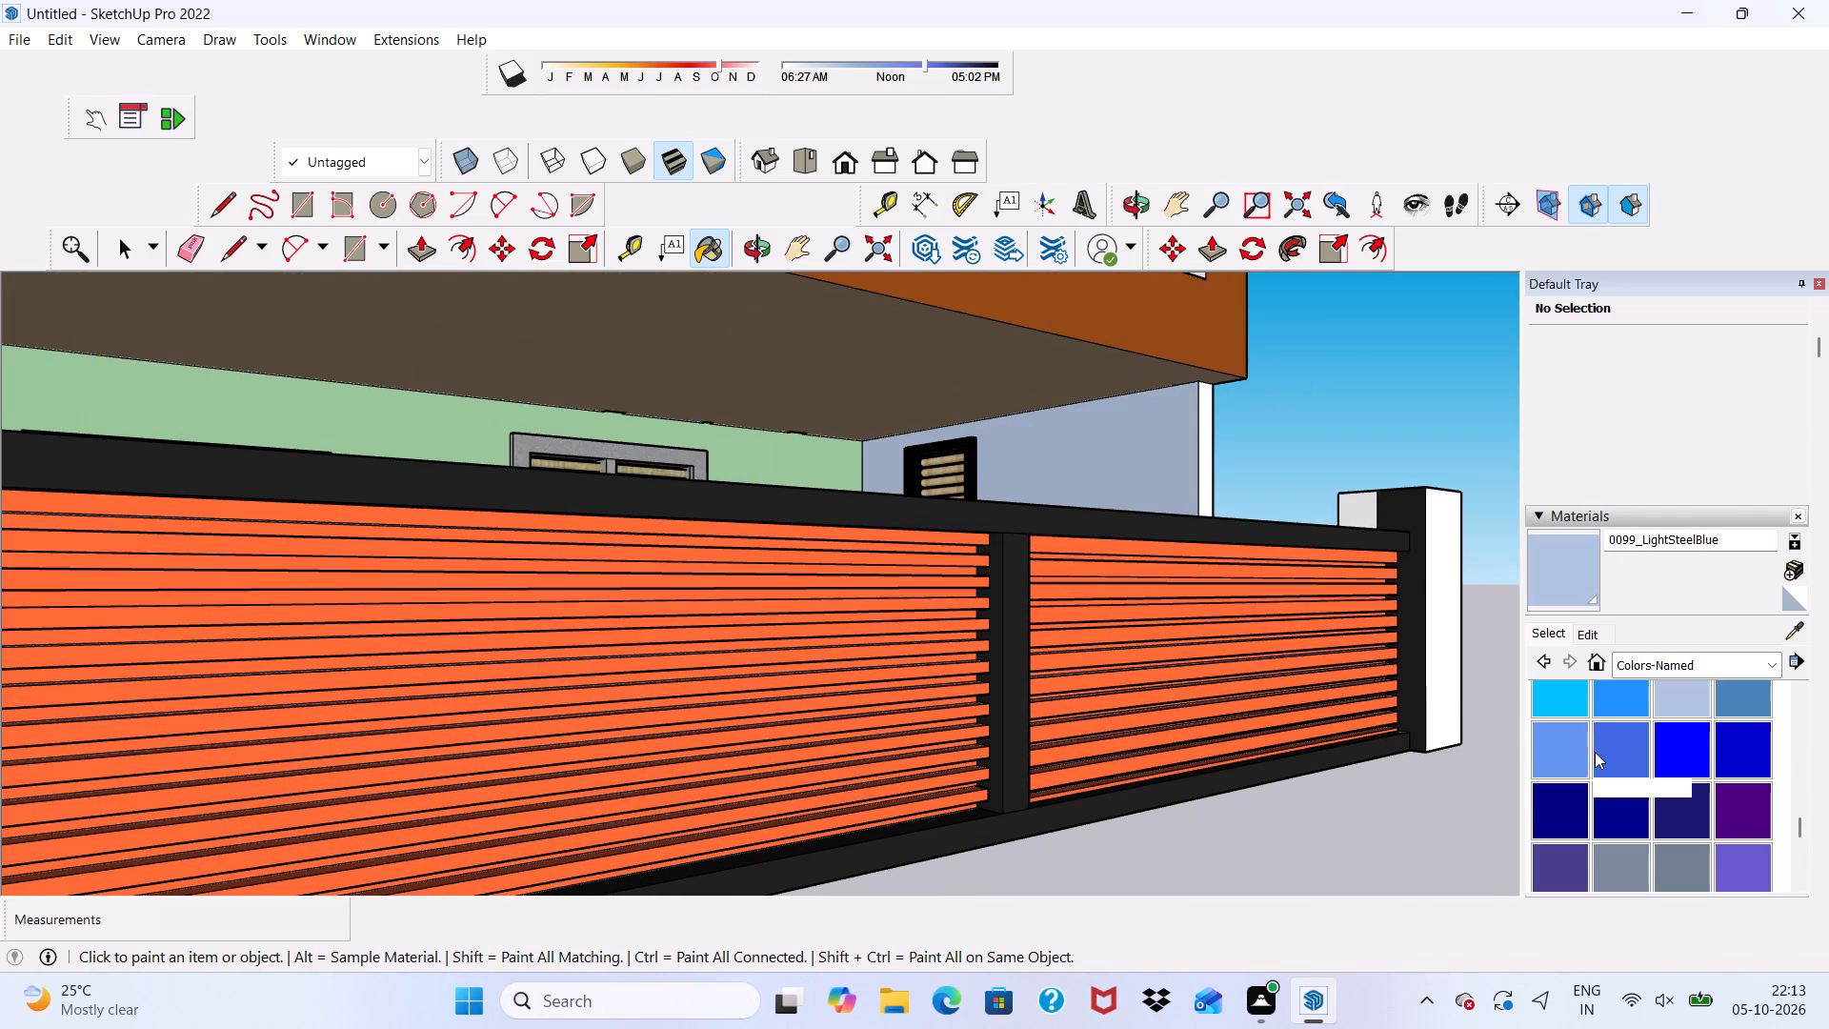
left_click(1672, 852)
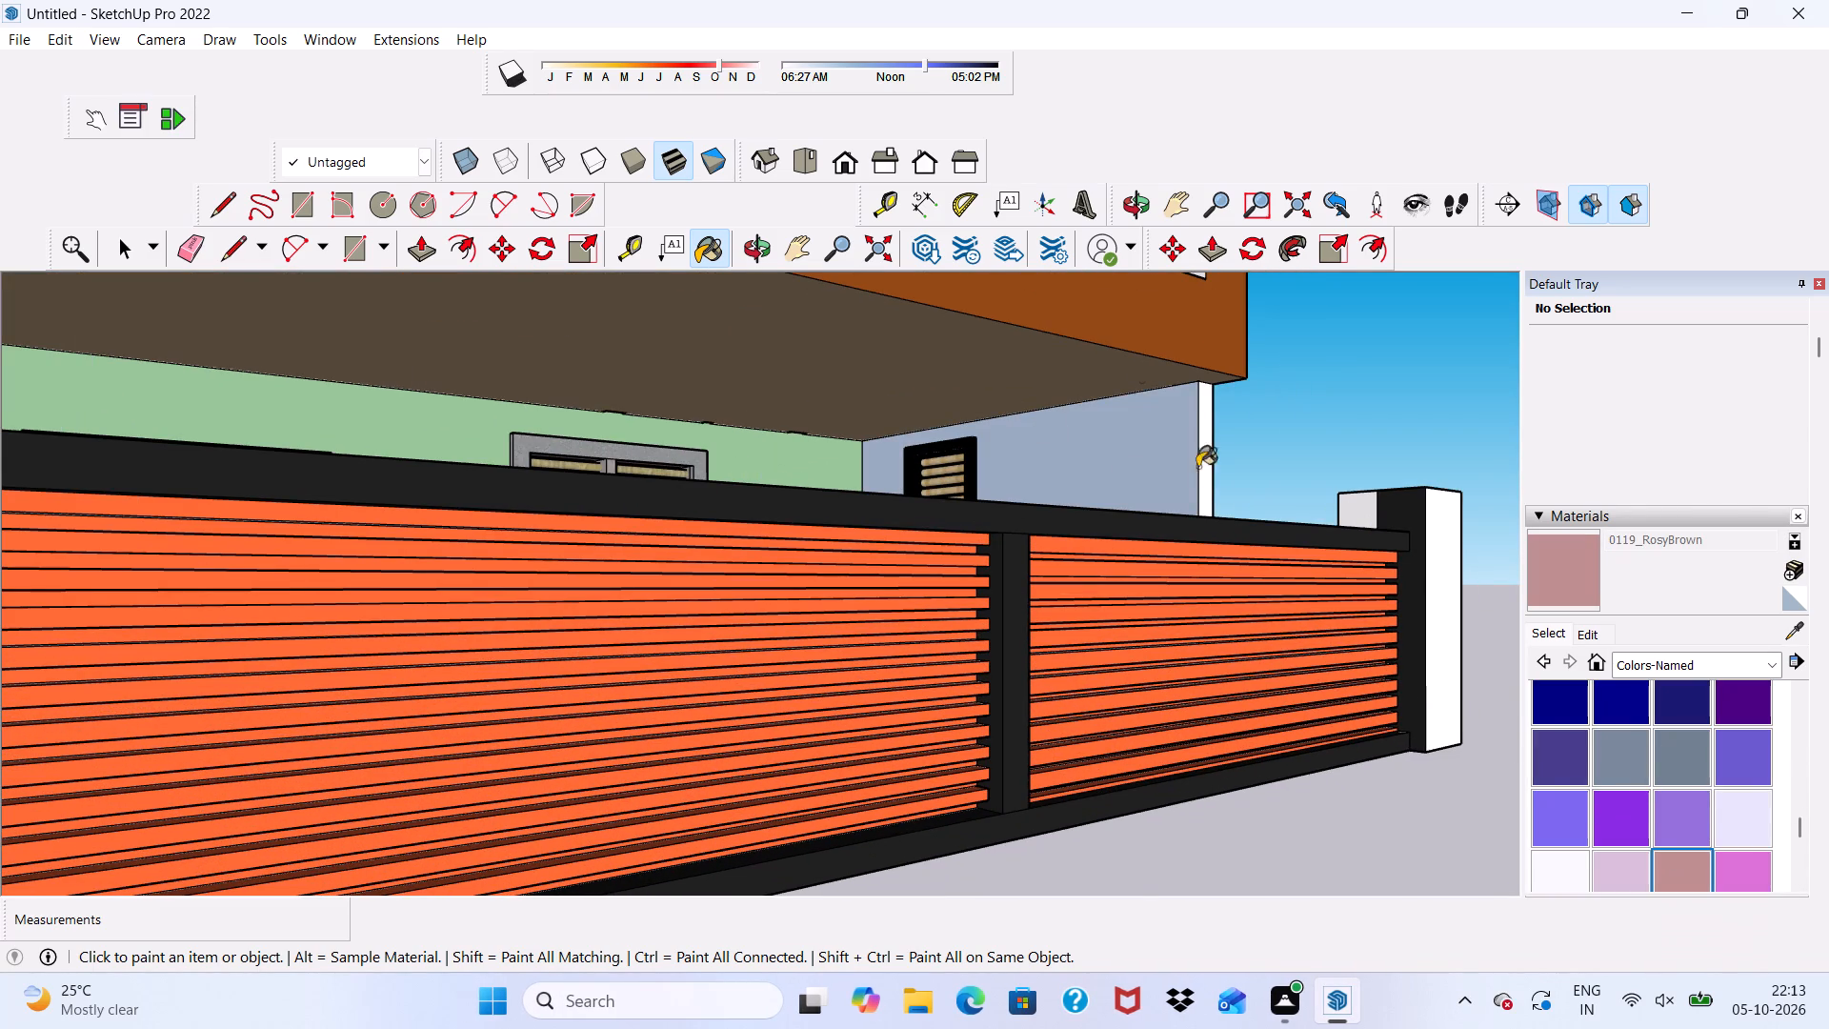
scroll(1114, 343, "up", 5)
left_click(1130, 518)
scroll(599, 518, "up", 3)
left_click(559, 475)
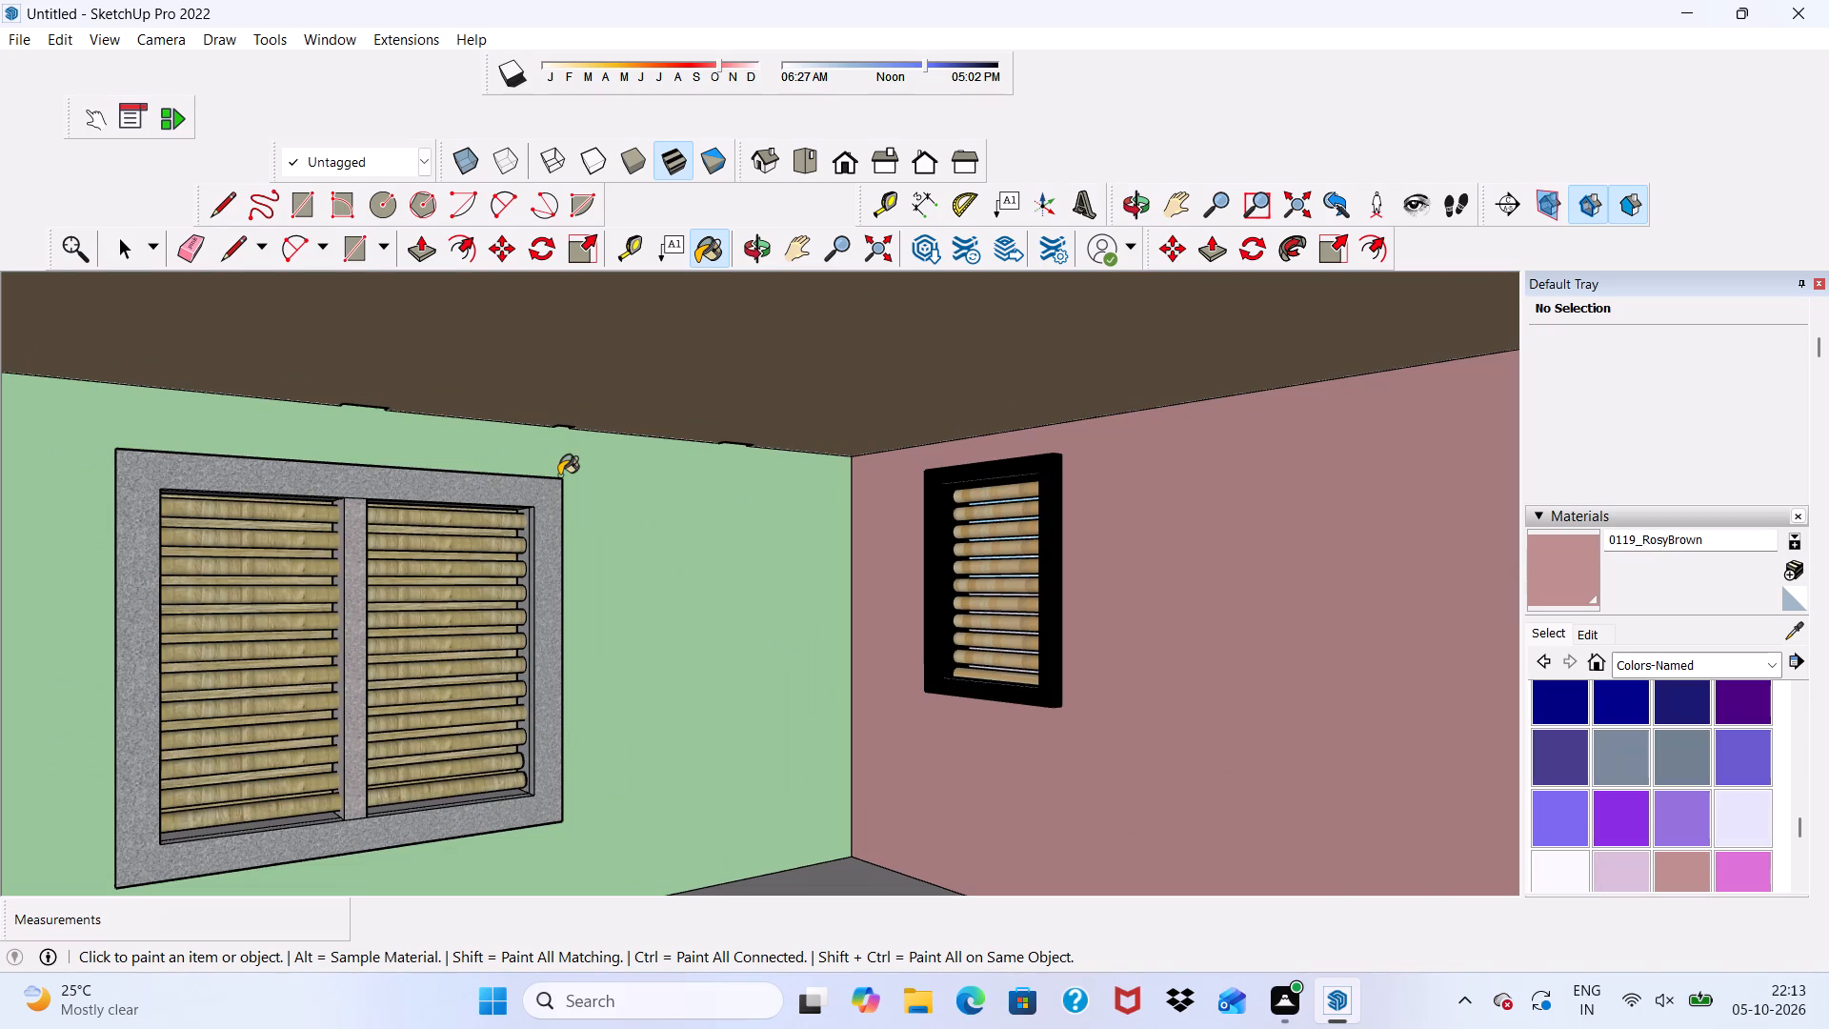
Paint the porch side wall next to the door and the white front edge of the opposite side wall with 0119_RosyBrown.
scroll(0, 459, "down", 7)
middle_click_drag(412, 489, 85, 555)
scroll(380, 525, "down", 1)
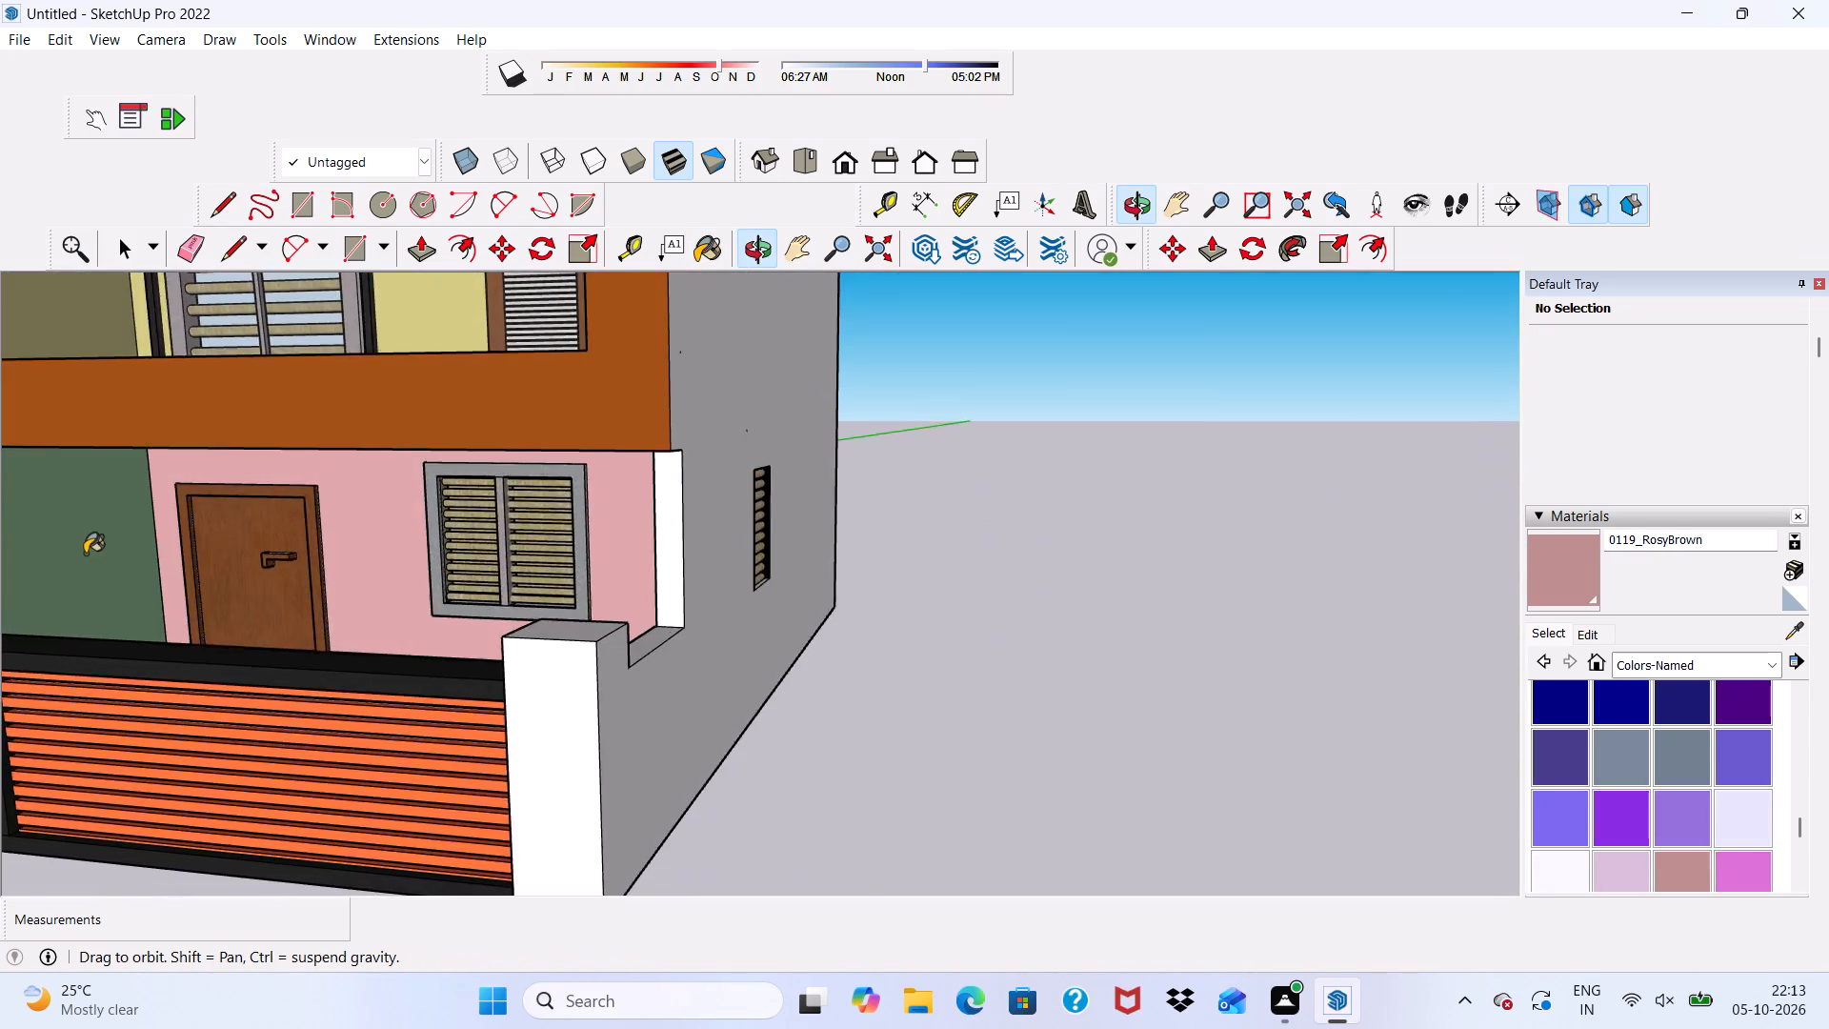
scroll(77, 540, "up", 5)
left_click(73, 536)
scroll(73, 536, "down", 12)
middle_click_drag(263, 465, 431, 448)
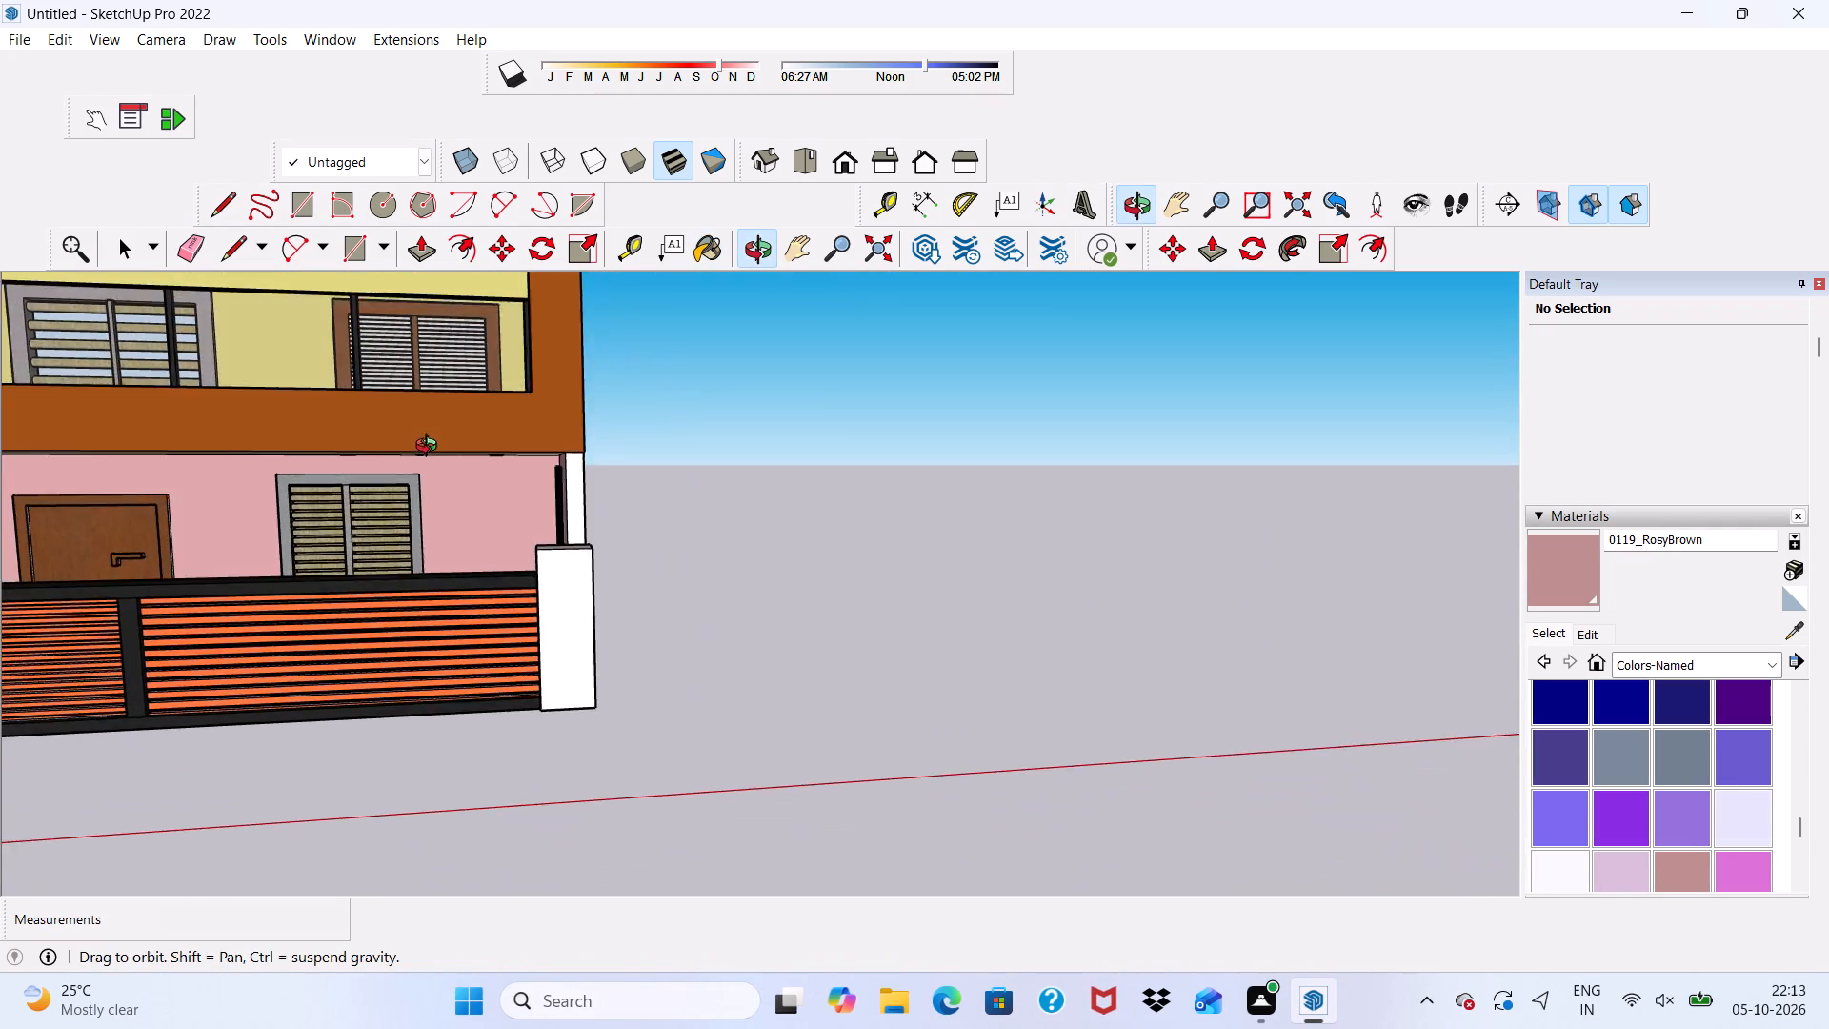
middle_click_drag(431, 448, 486, 481)
scroll(603, 509, "up", 10)
left_click(665, 576)
scroll(665, 576, "down", 3)
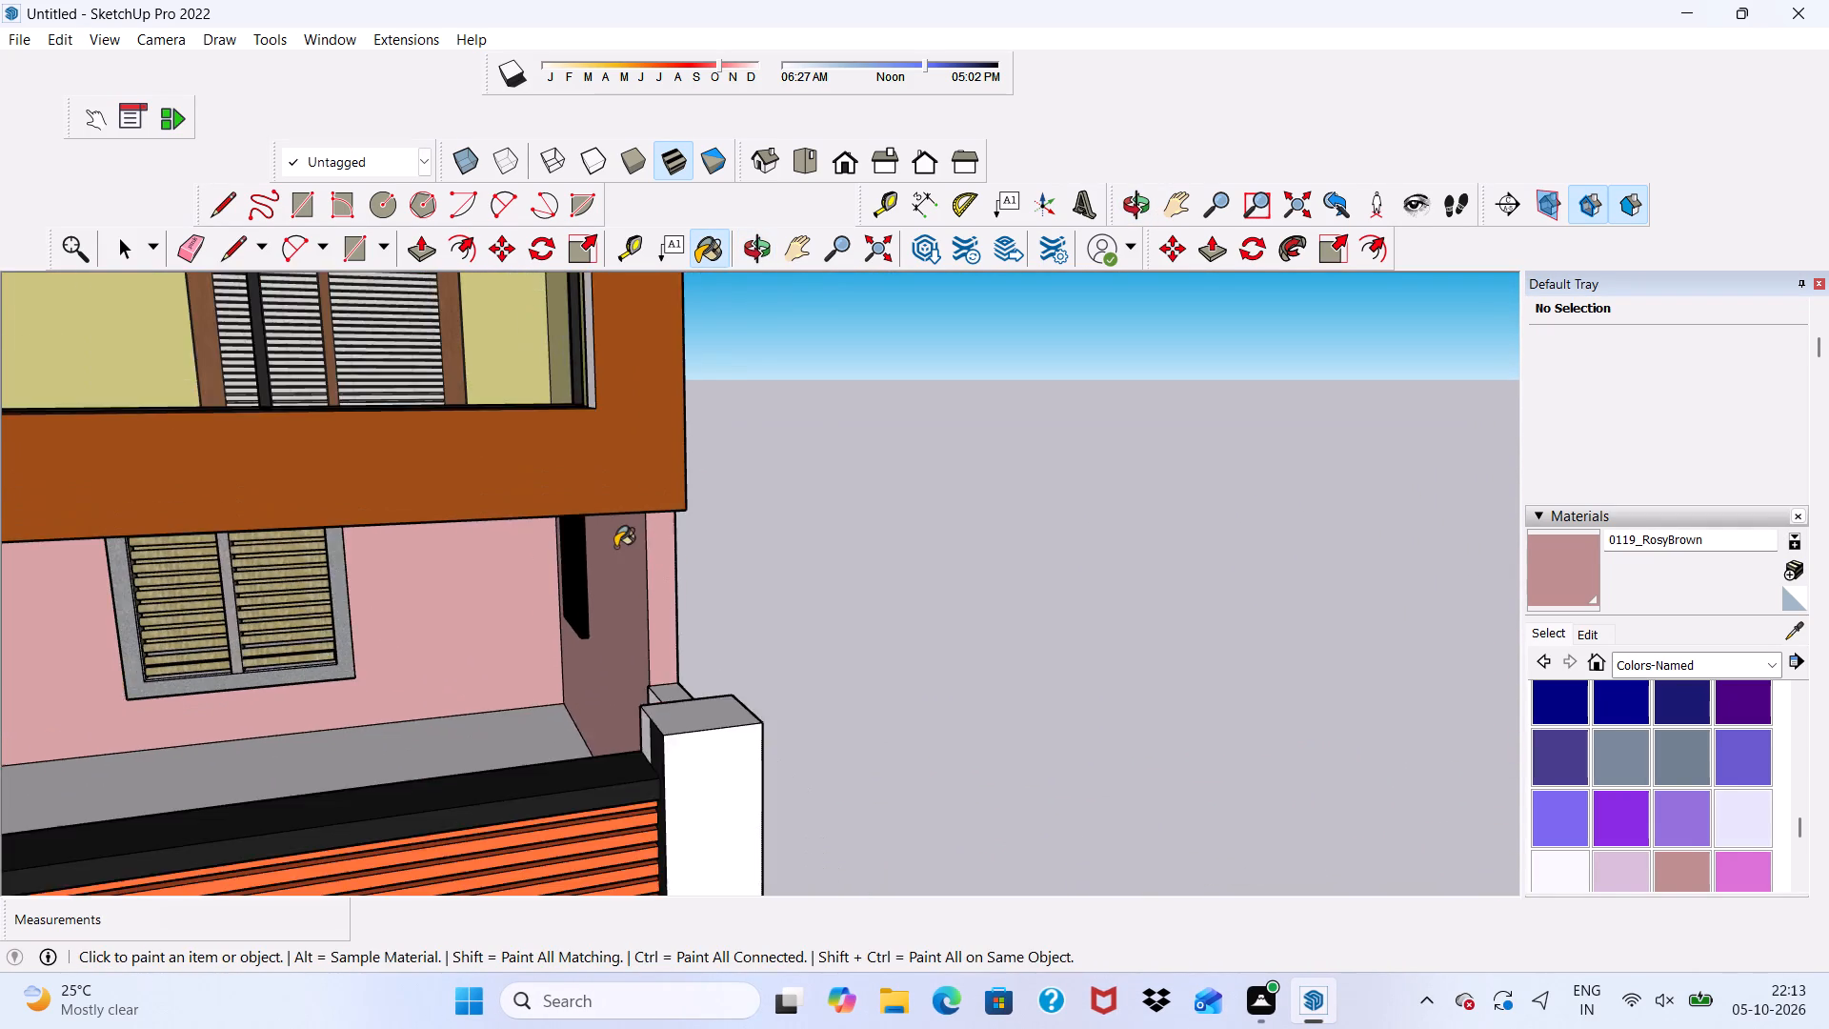
Paint the white low wall beside the porch side wall and its top edge with 0119_RosyBrown.
scroll(615, 547, "down", 5)
middle_click_drag(615, 545, 961, 564)
middle_click(961, 564)
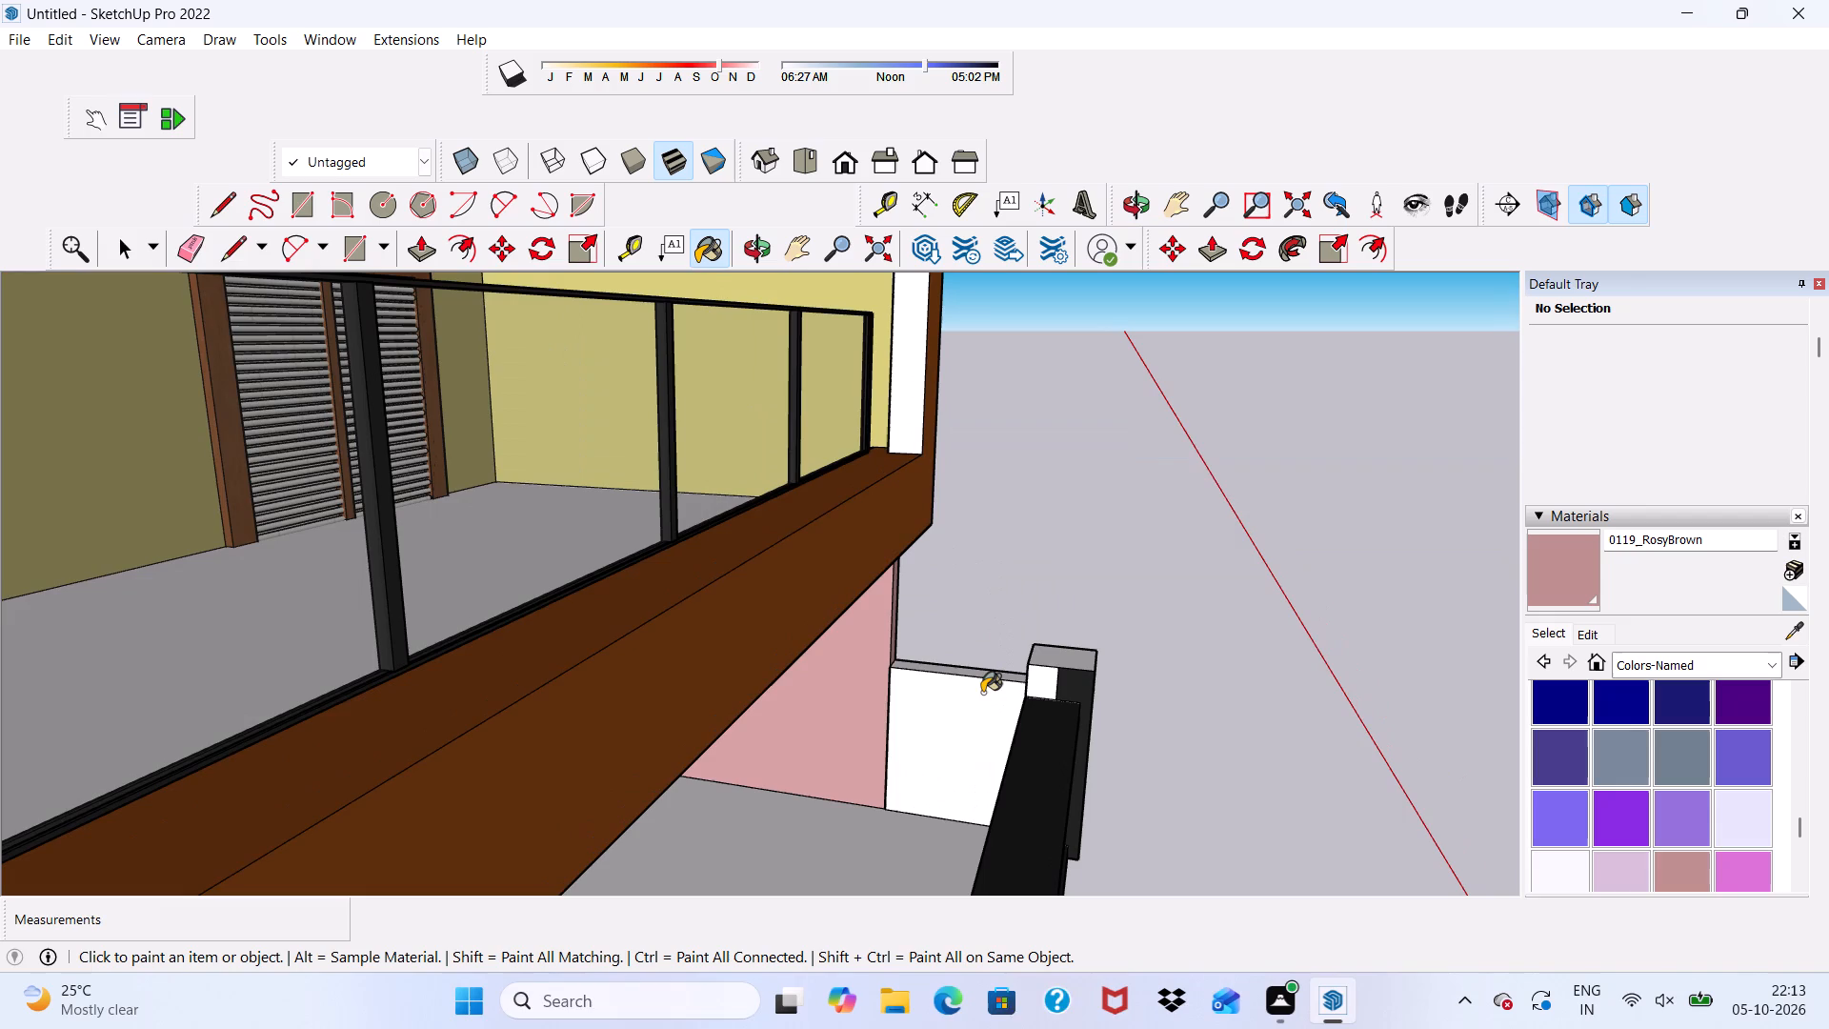
left_click(982, 693)
scroll(982, 679, "up", 5)
left_click(982, 672)
scroll(982, 672, "up", 5)
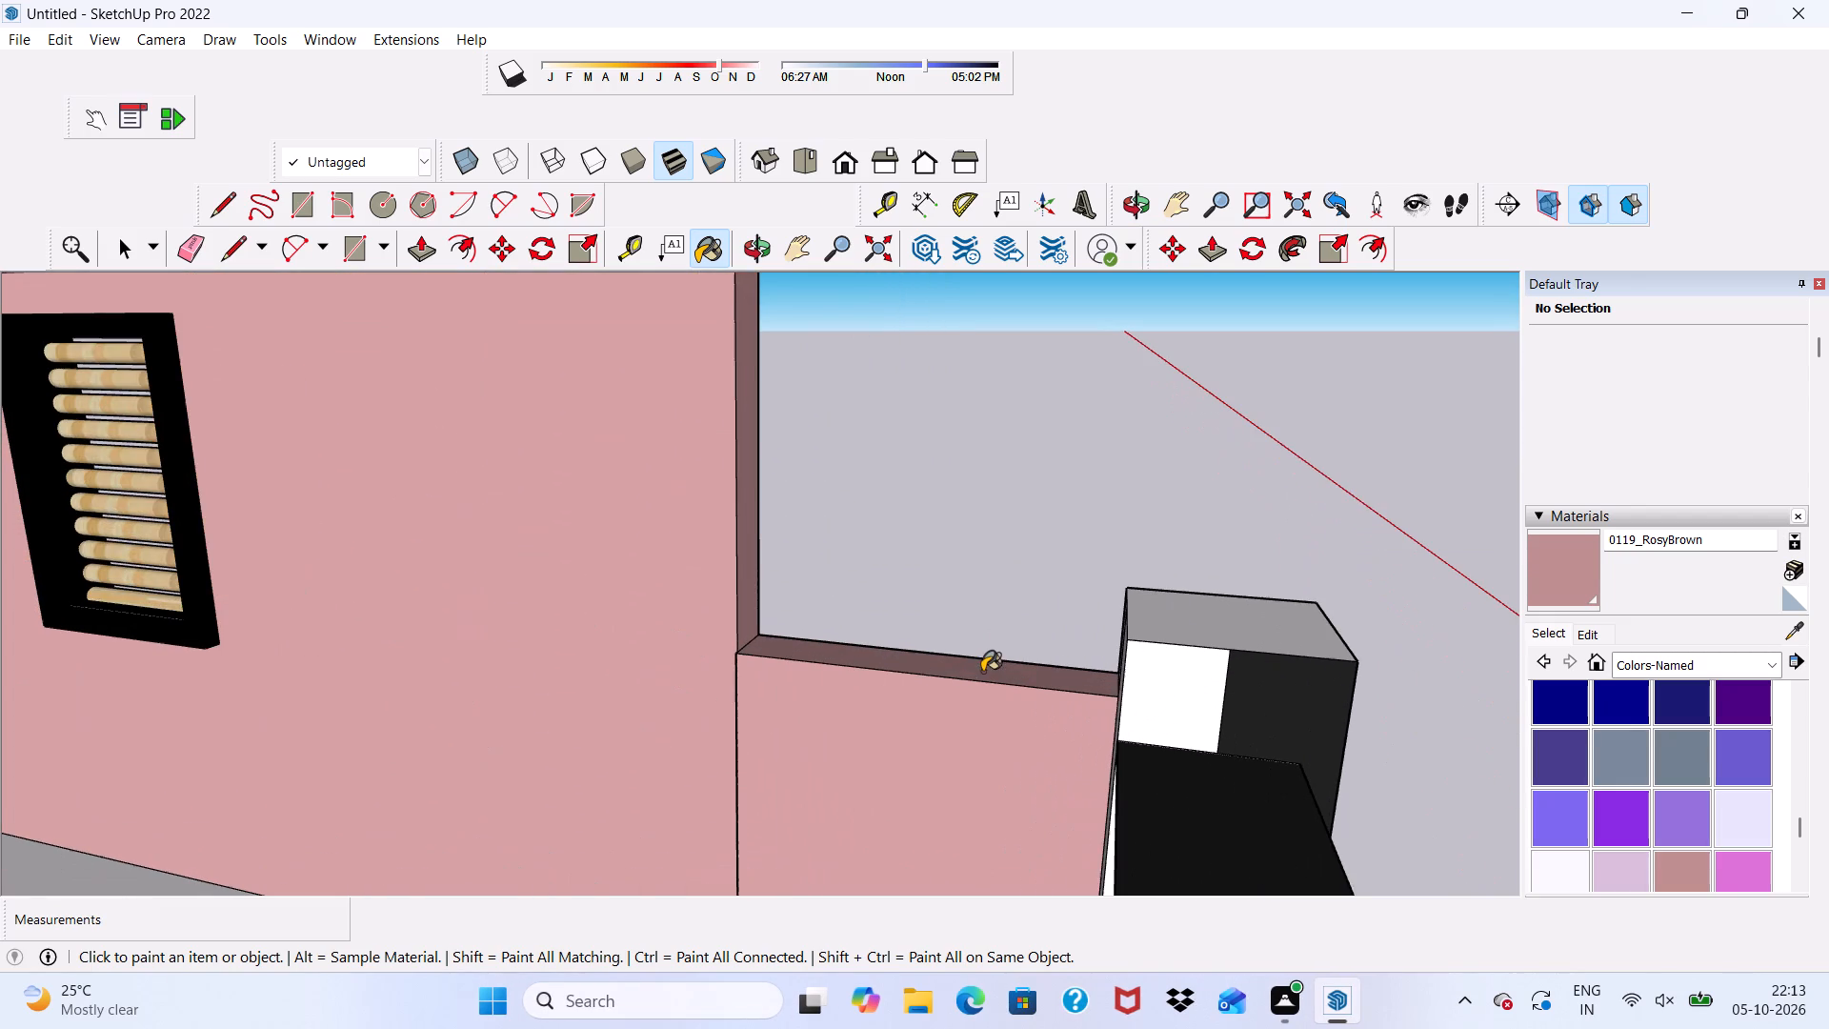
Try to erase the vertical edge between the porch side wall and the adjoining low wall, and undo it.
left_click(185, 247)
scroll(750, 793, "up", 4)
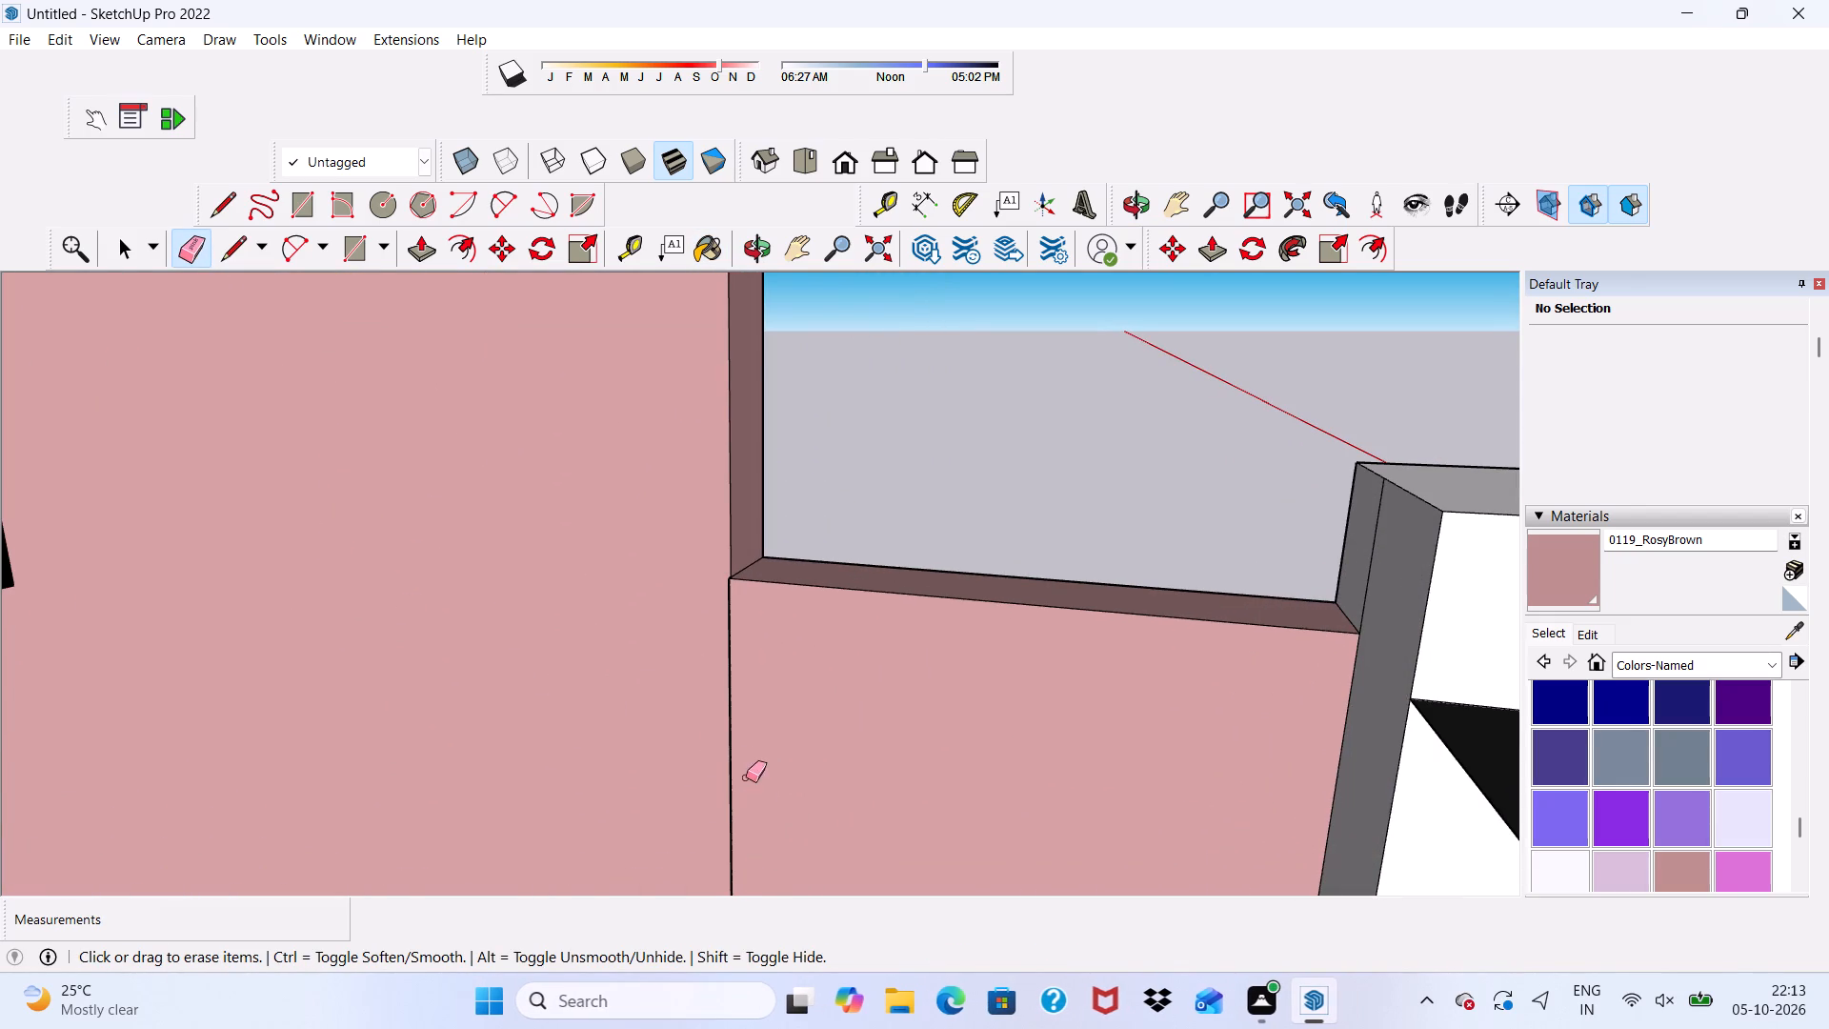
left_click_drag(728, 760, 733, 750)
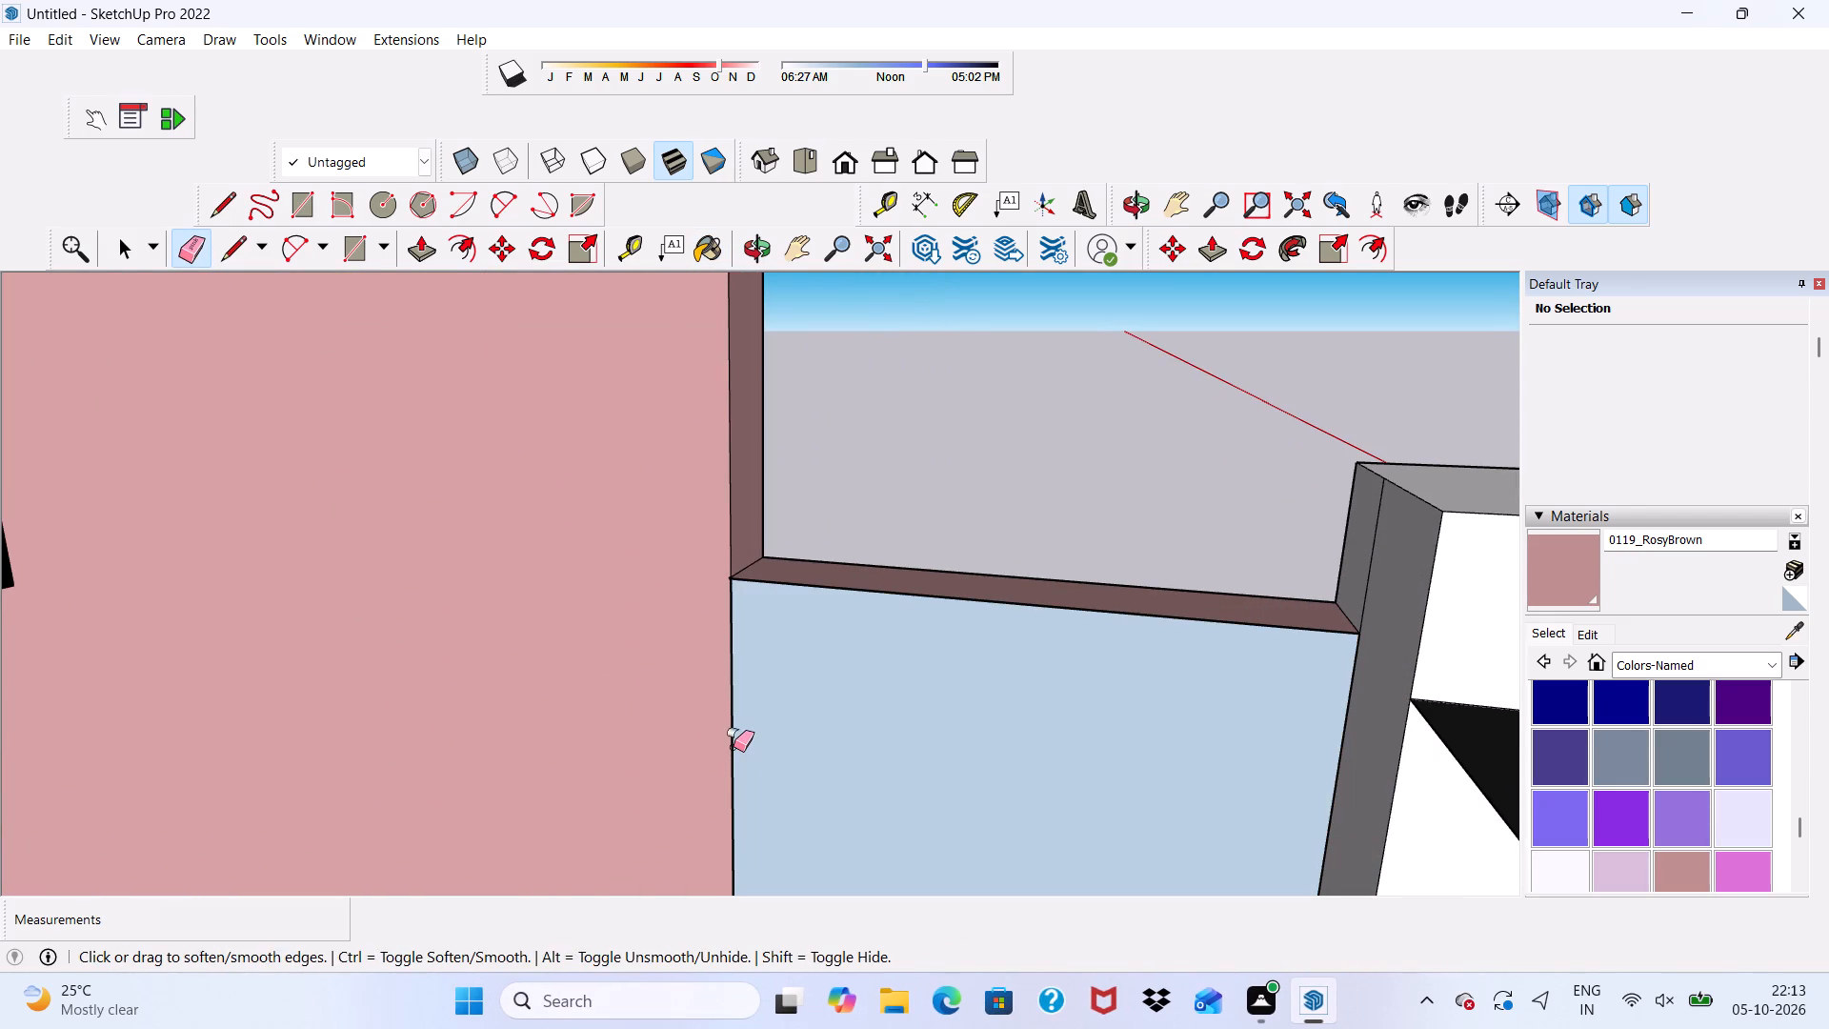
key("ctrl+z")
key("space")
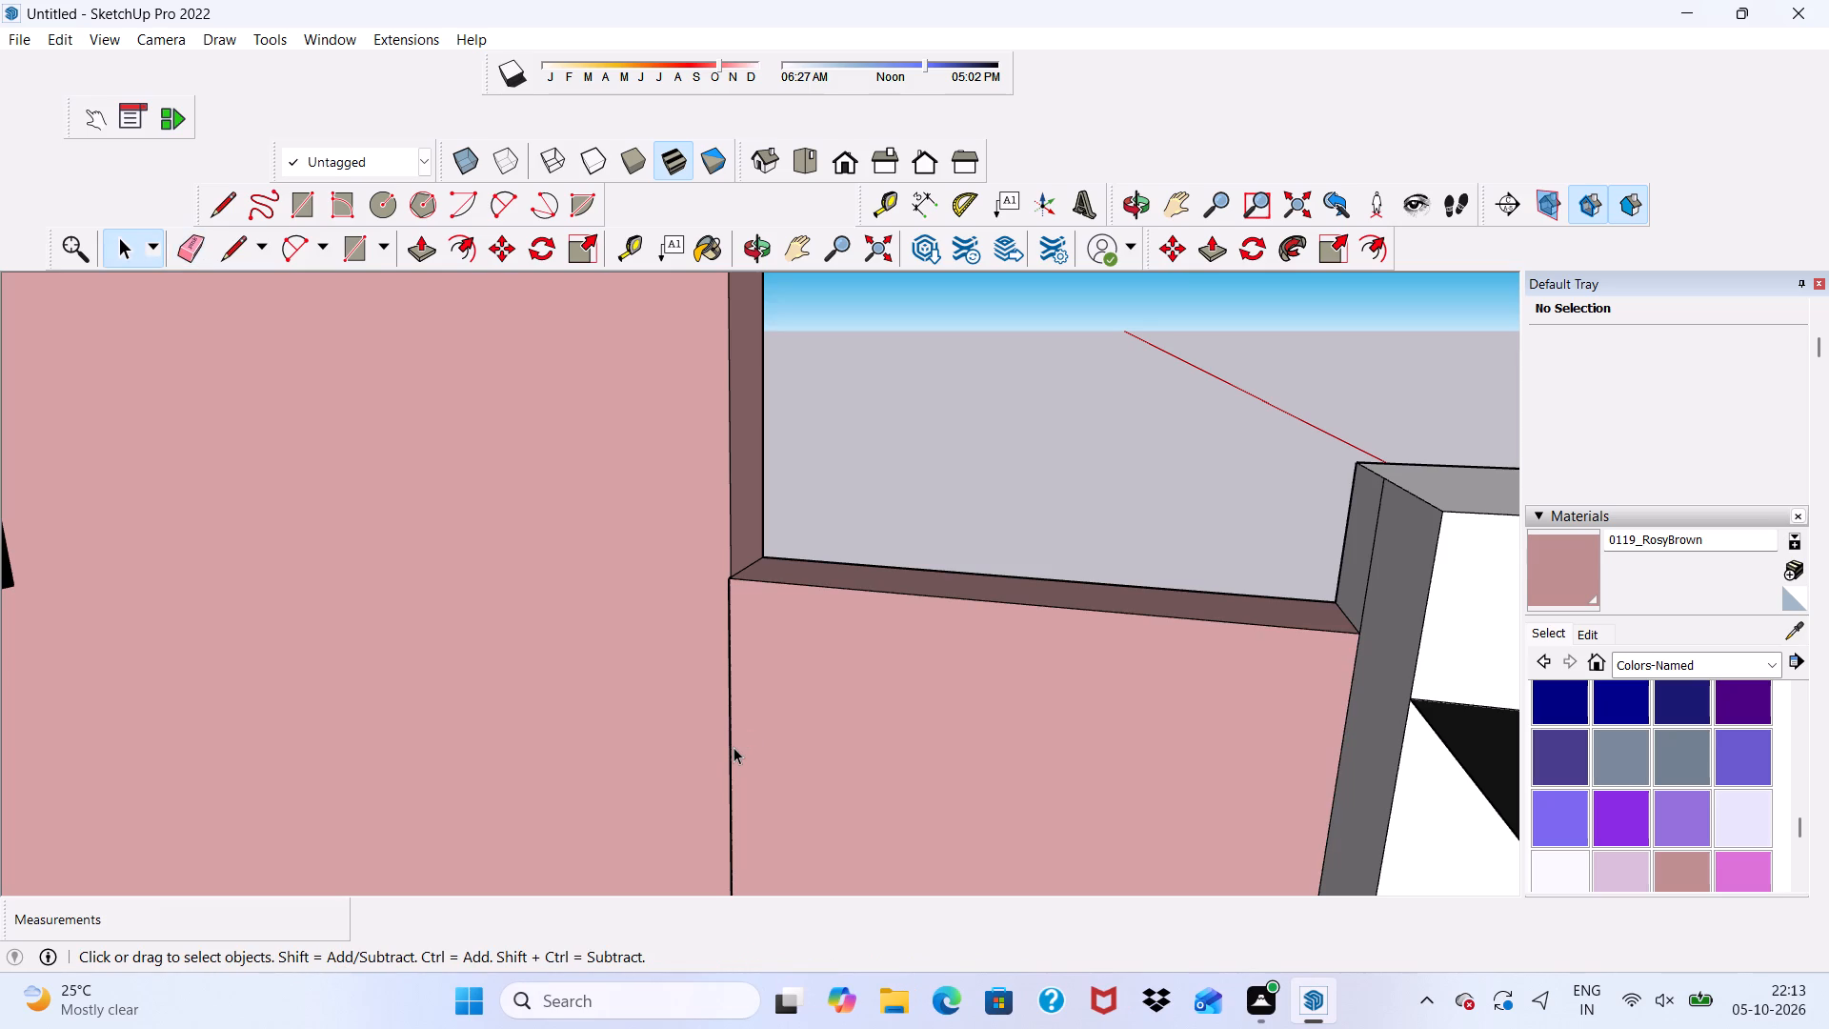
Examine the painted porch, gate and front elevation of the house from several angles.
scroll(734, 748, "down", 6)
scroll(929, 474, "up", 1)
scroll(930, 474, "down", 10)
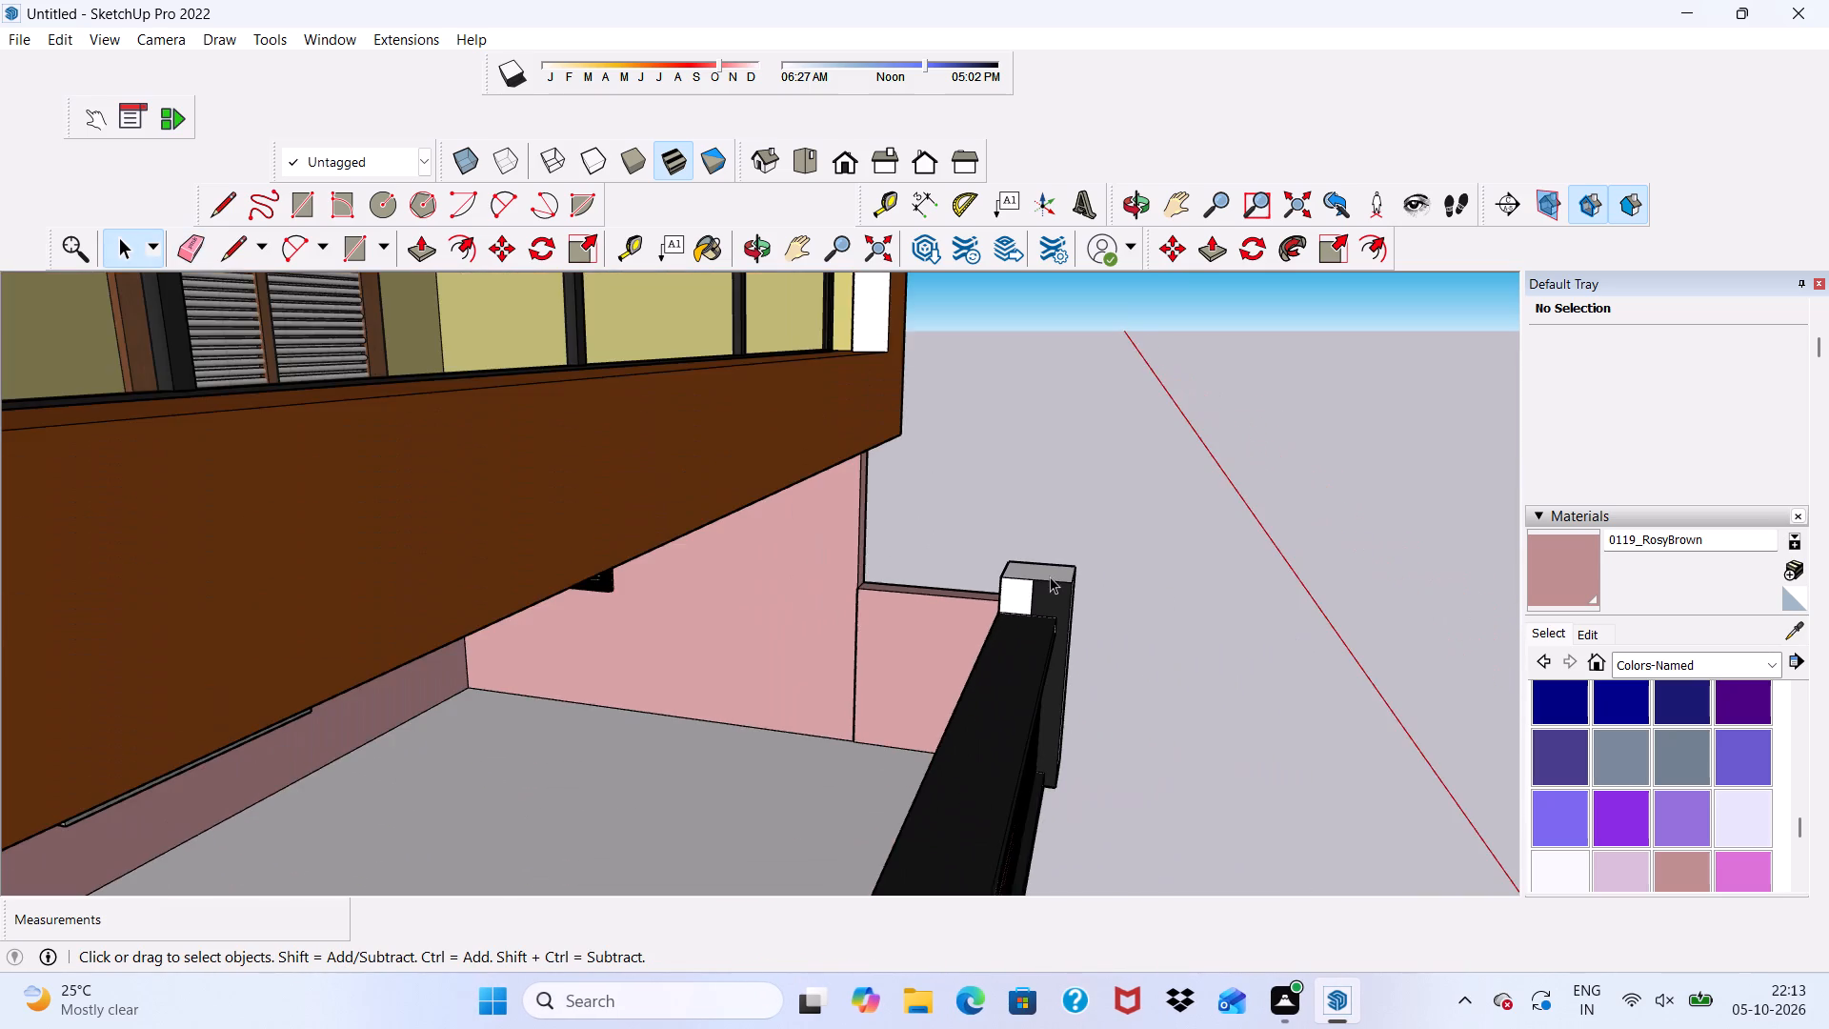
middle_click_drag(1049, 575, 453, 513)
scroll(469, 489, "down", 5)
scroll(481, 506, "up", 2)
scroll(588, 398, "down", 5)
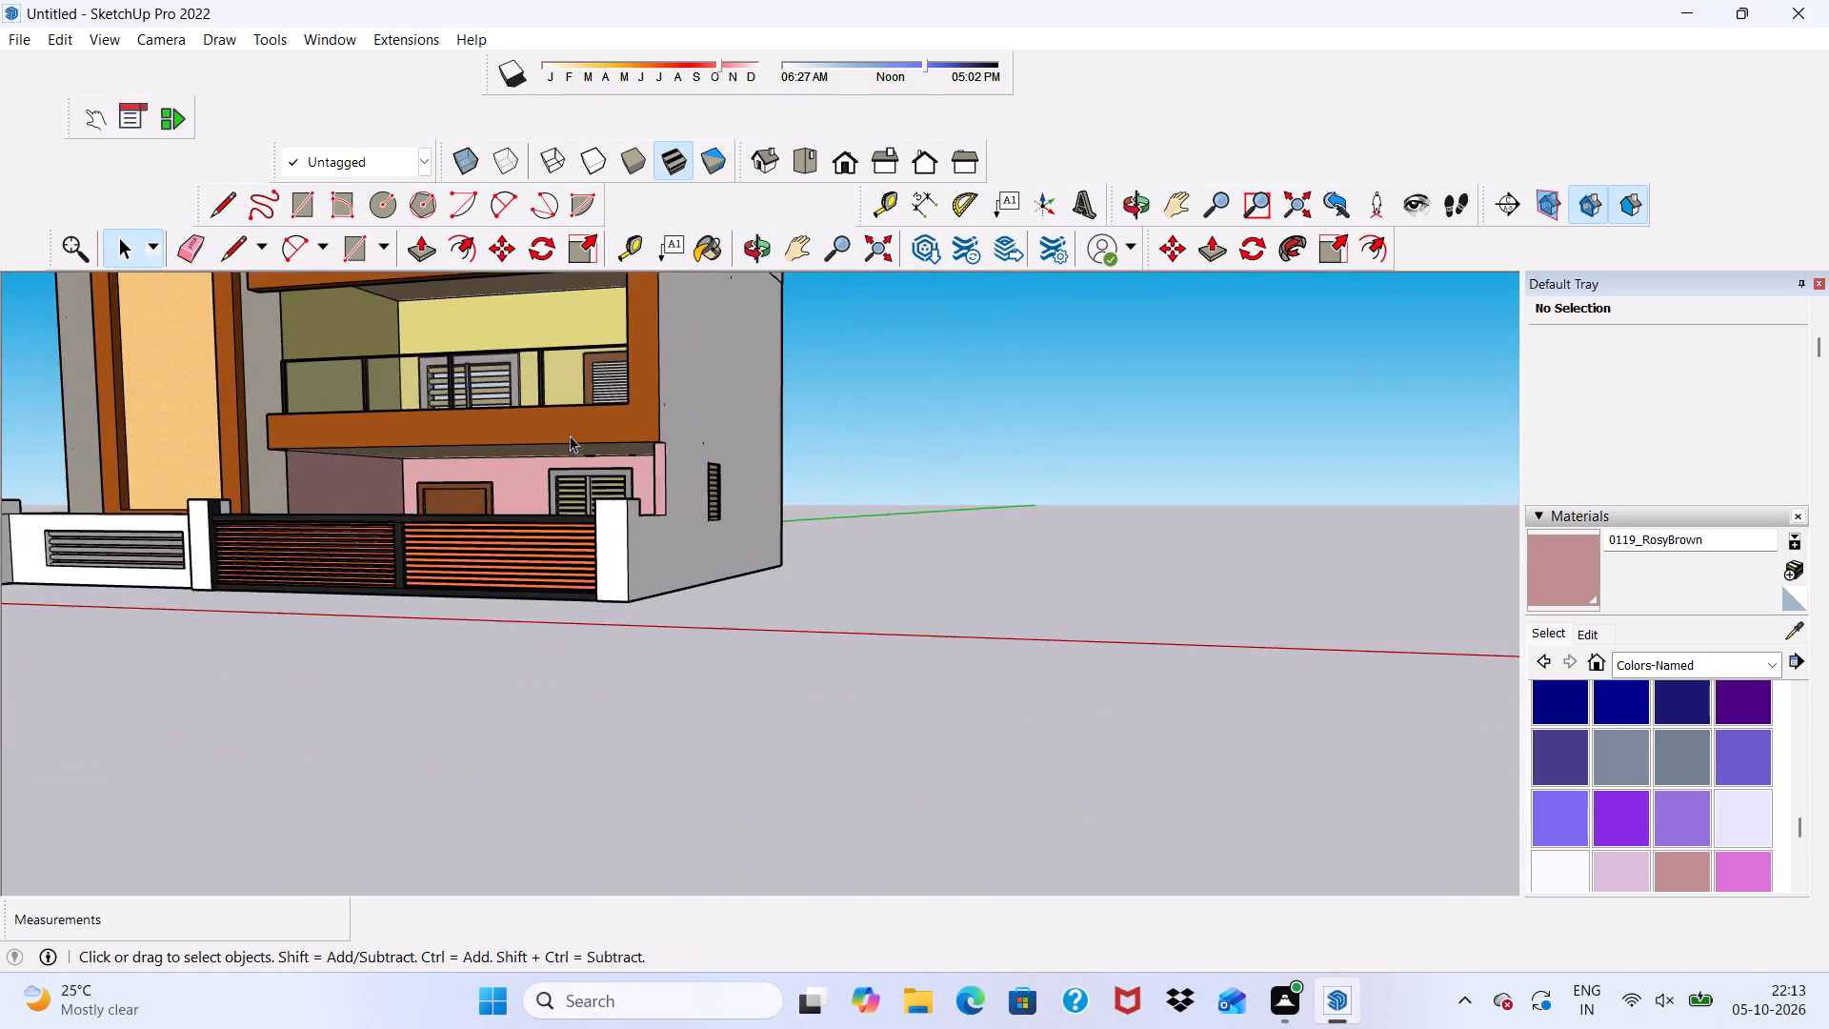
middle_click_drag(570, 454, 946, 603)
scroll(1059, 568, "down", 1)
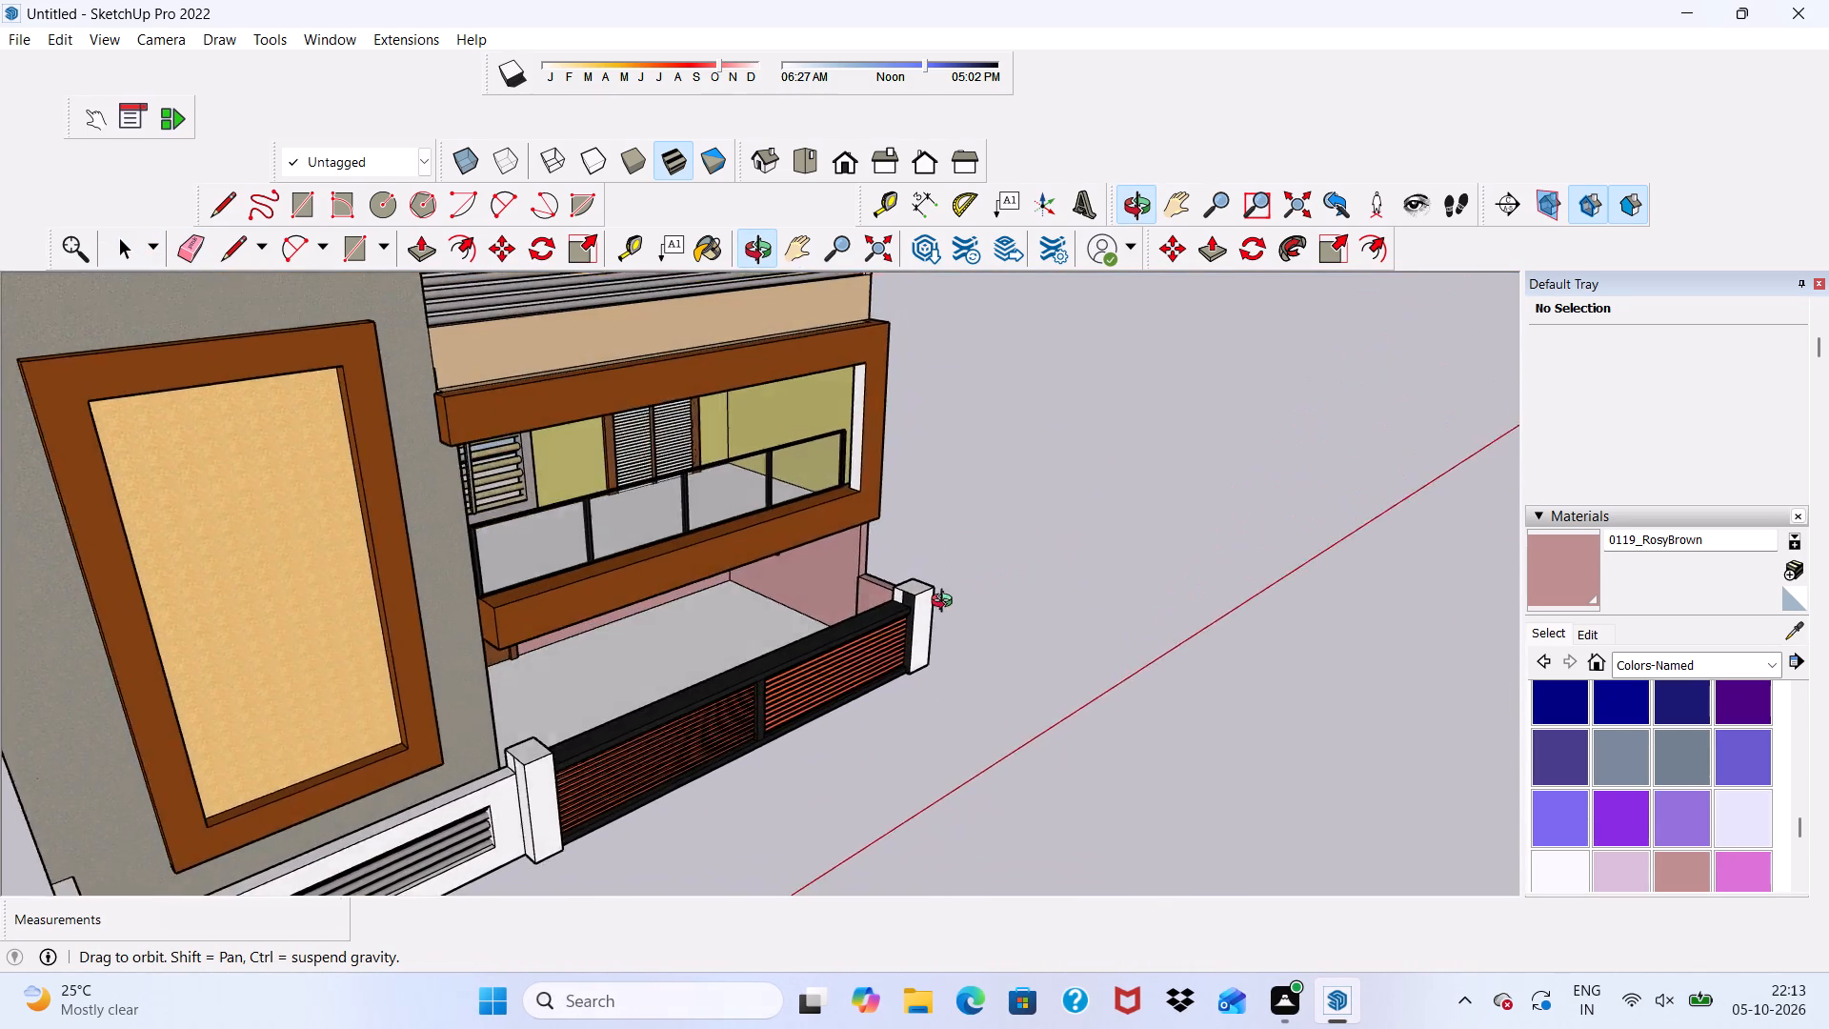
middle_click_drag(946, 603, 549, 518)
scroll(300, 401, "down", 5)
scroll(253, 549, "up", 5)
scroll(116, 467, "down", 1)
scroll(117, 464, "up", 3)
scroll(120, 454, "down", 2)
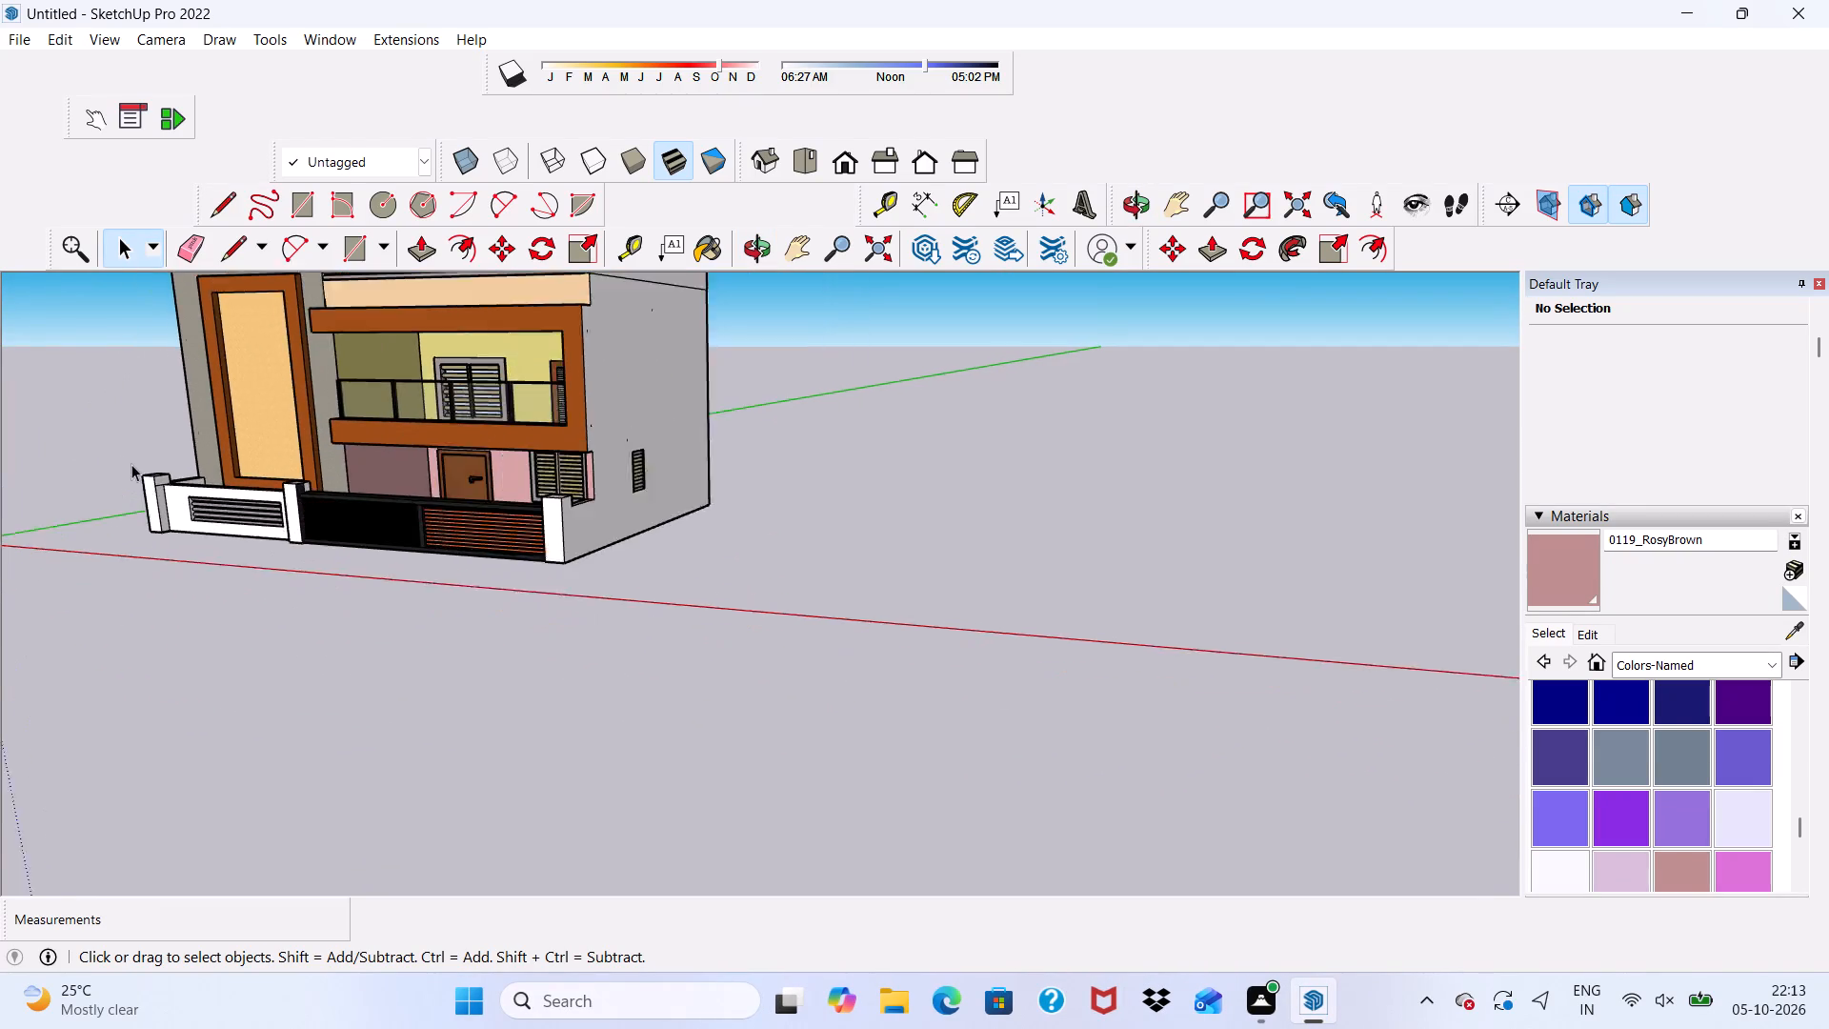
scroll(131, 464, "down", 9)
scroll(125, 506, "up", 6)
middle_click_drag(190, 484, 570, 508)
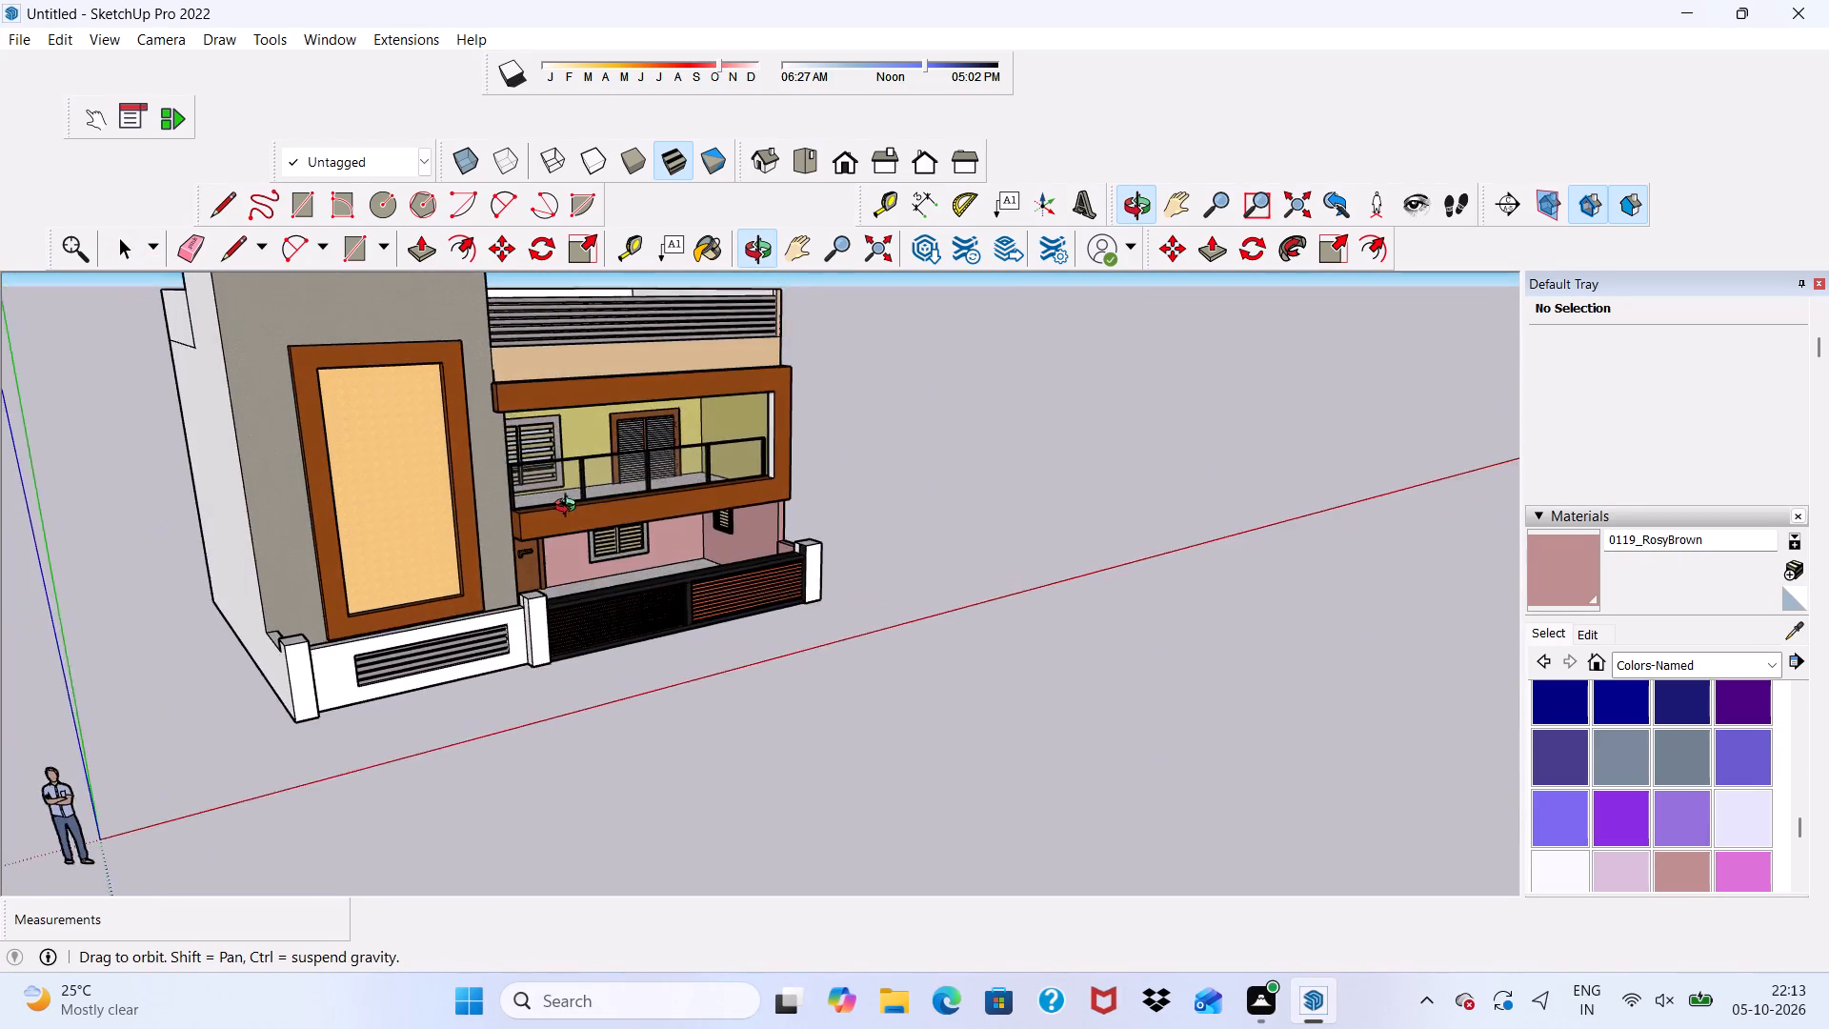
middle_click_drag(570, 508, 392, 498)
scroll(392, 498, "up", 6)
middle_click(392, 498)
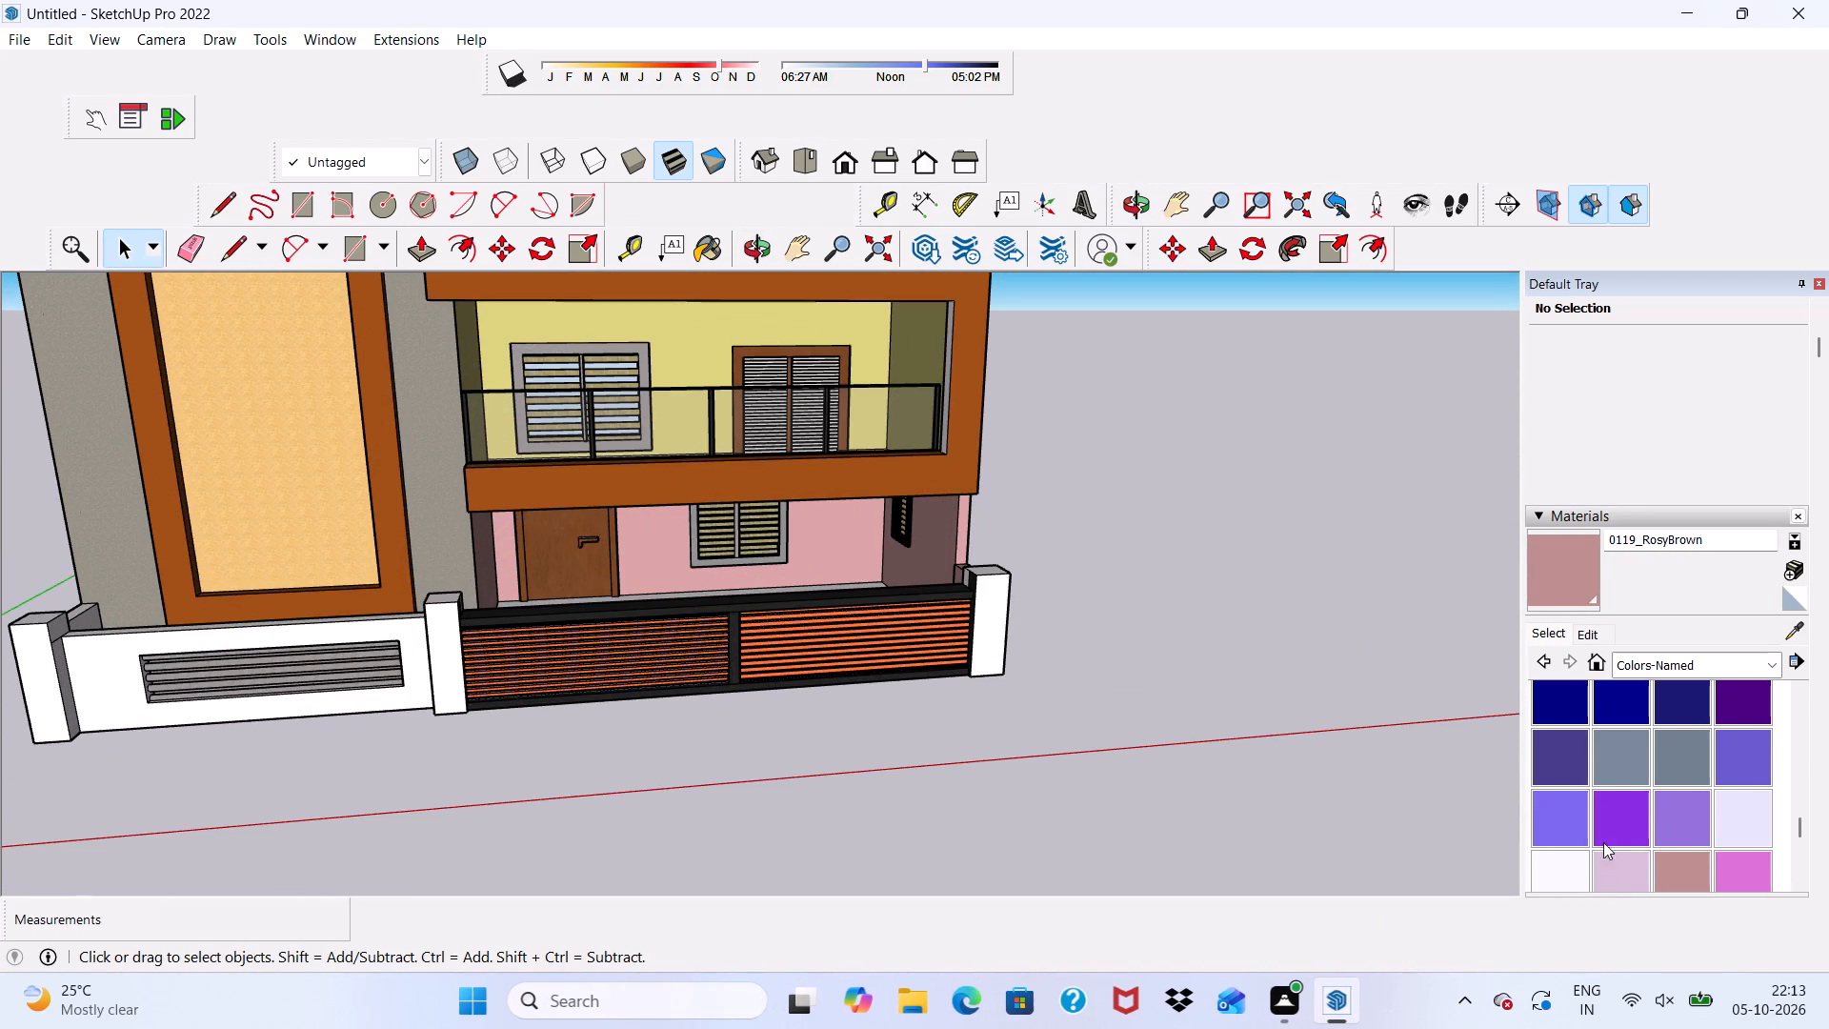
Paint the outer pillar's front, top and inner side and the louvred boundary wall's front and top with 0110_LightSlateGray.
left_click(1614, 763)
scroll(0, 699, "up", 7)
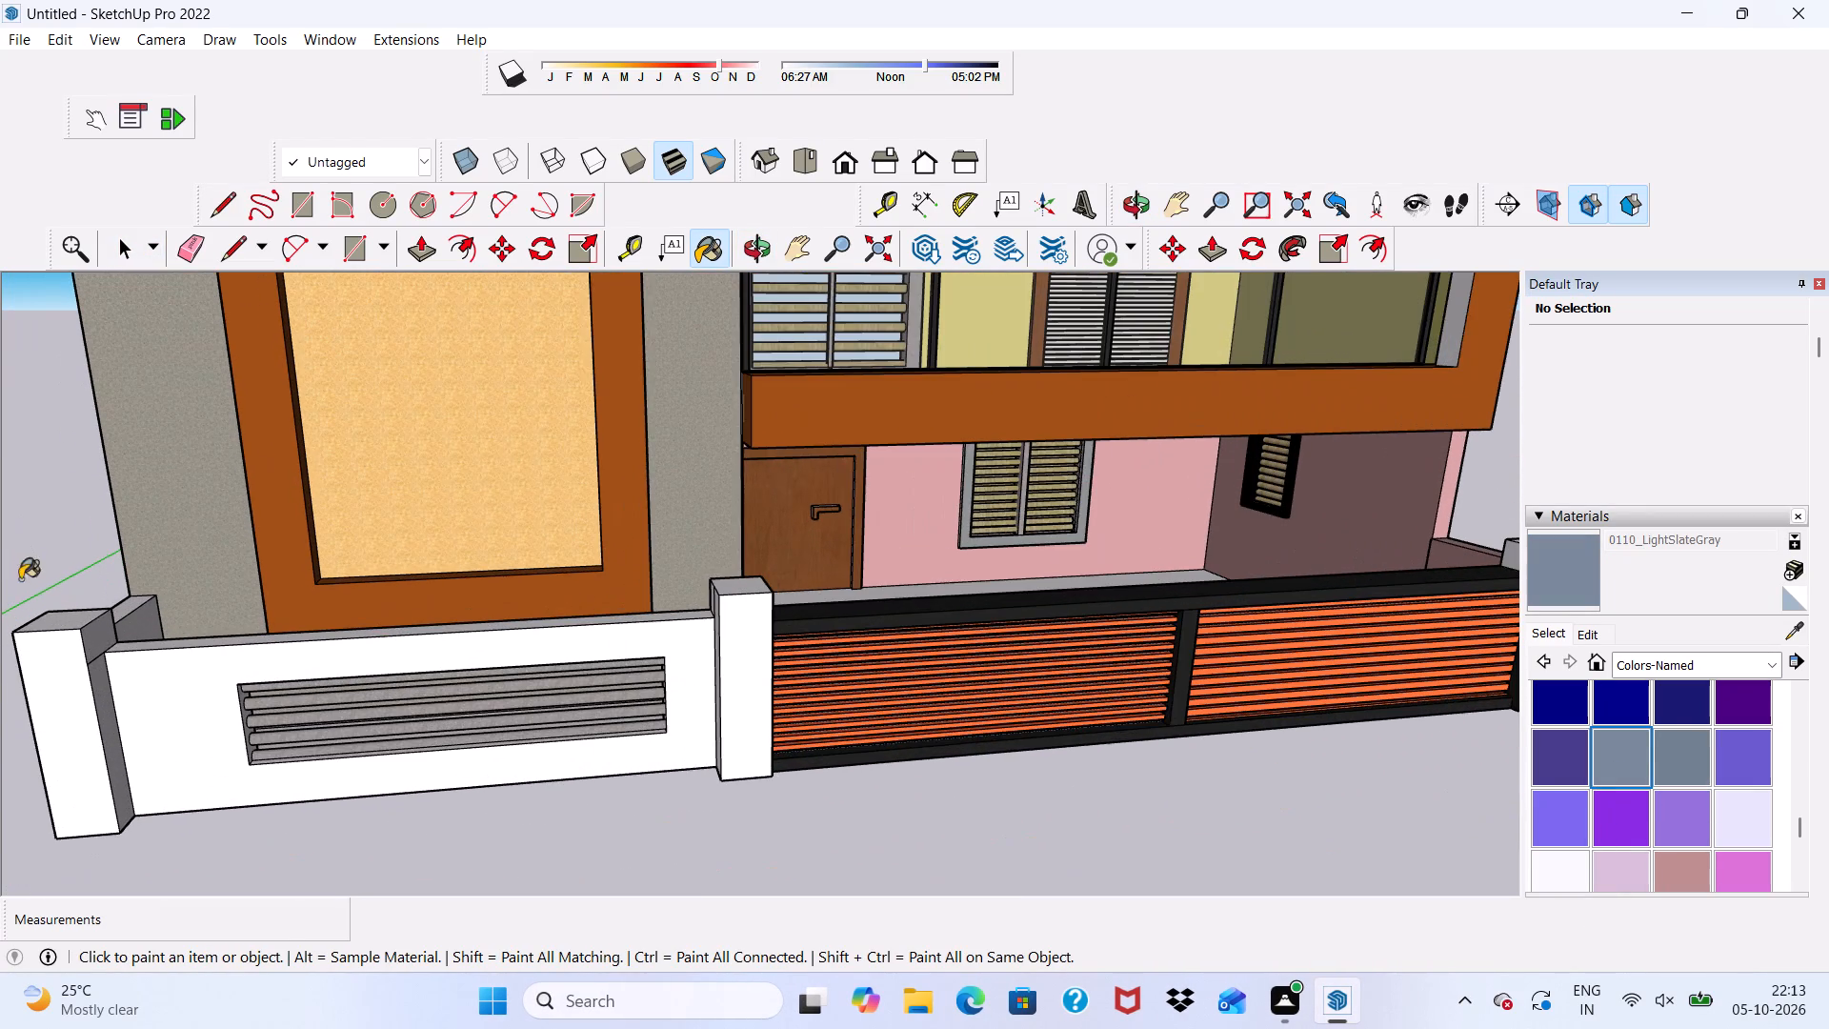
left_click(99, 630)
scroll(99, 634, "up", 9)
left_click(83, 606)
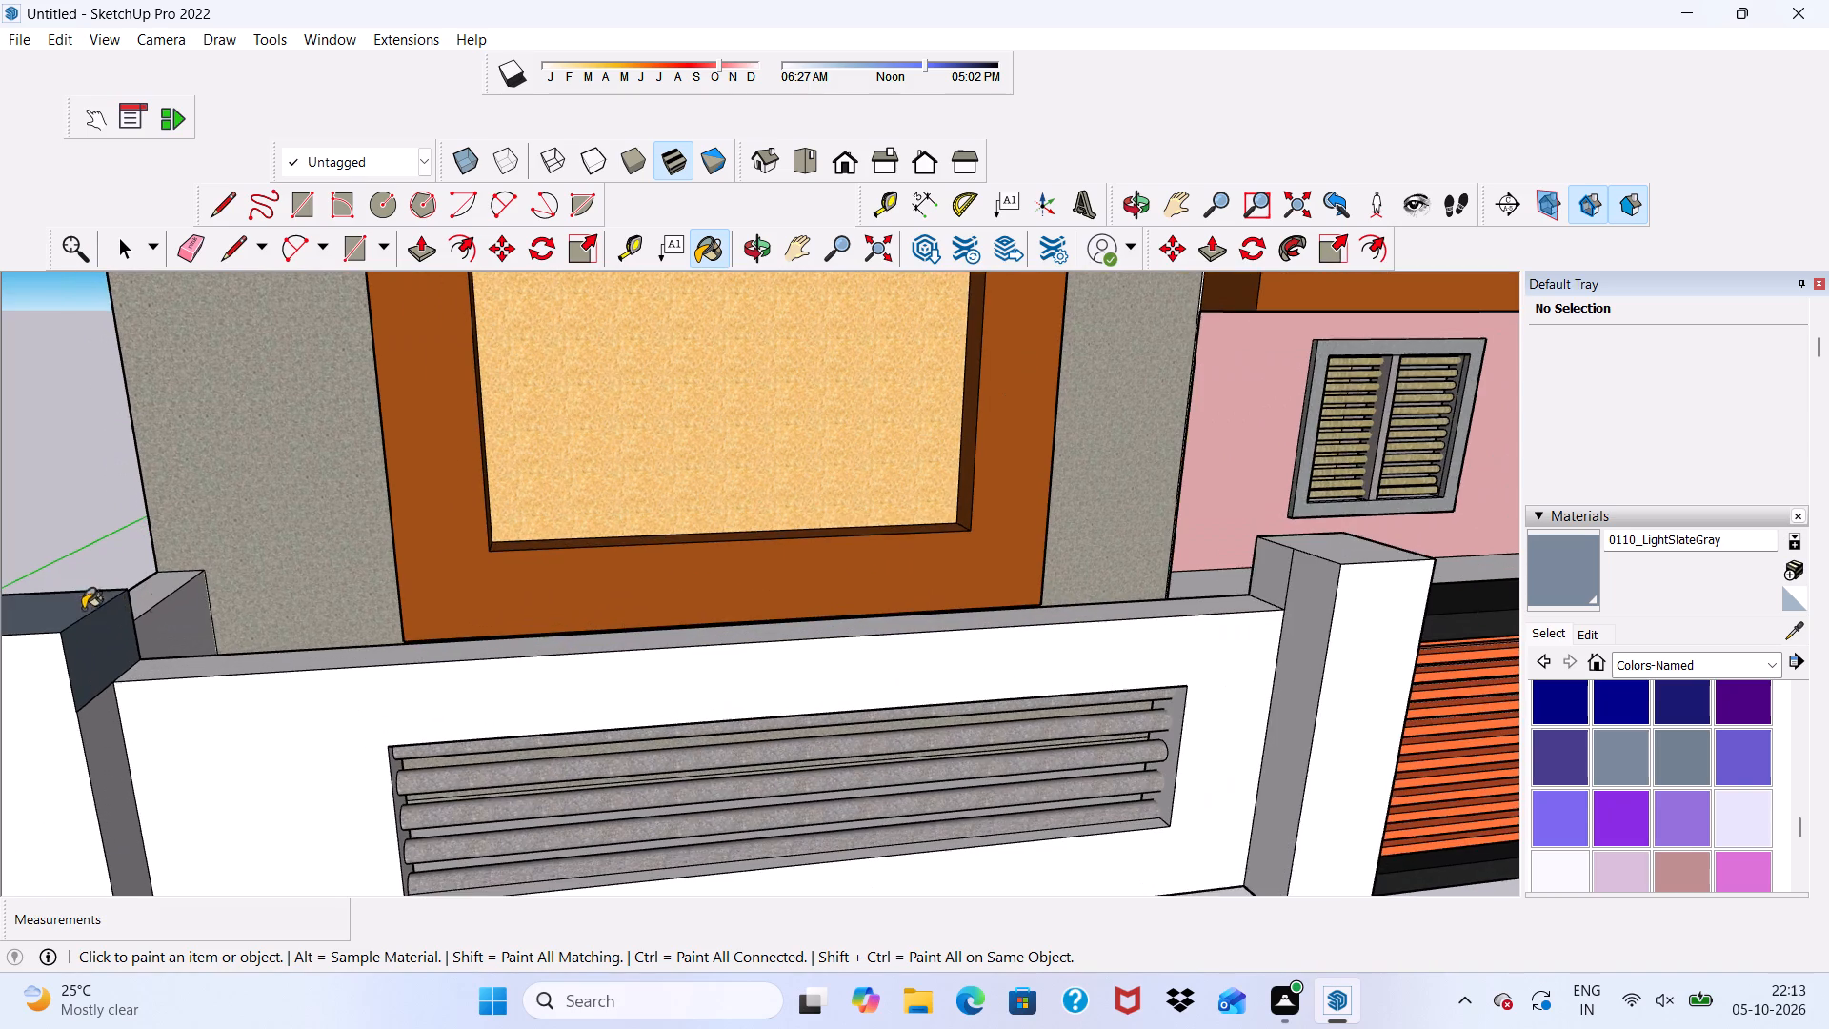
scroll(211, 618, "up", 1)
scroll(247, 625, "down", 4)
scroll(130, 744, "up", 2)
left_click(127, 736)
scroll(326, 667, "down", 2)
scroll(296, 729, "up", 1)
left_click(292, 718)
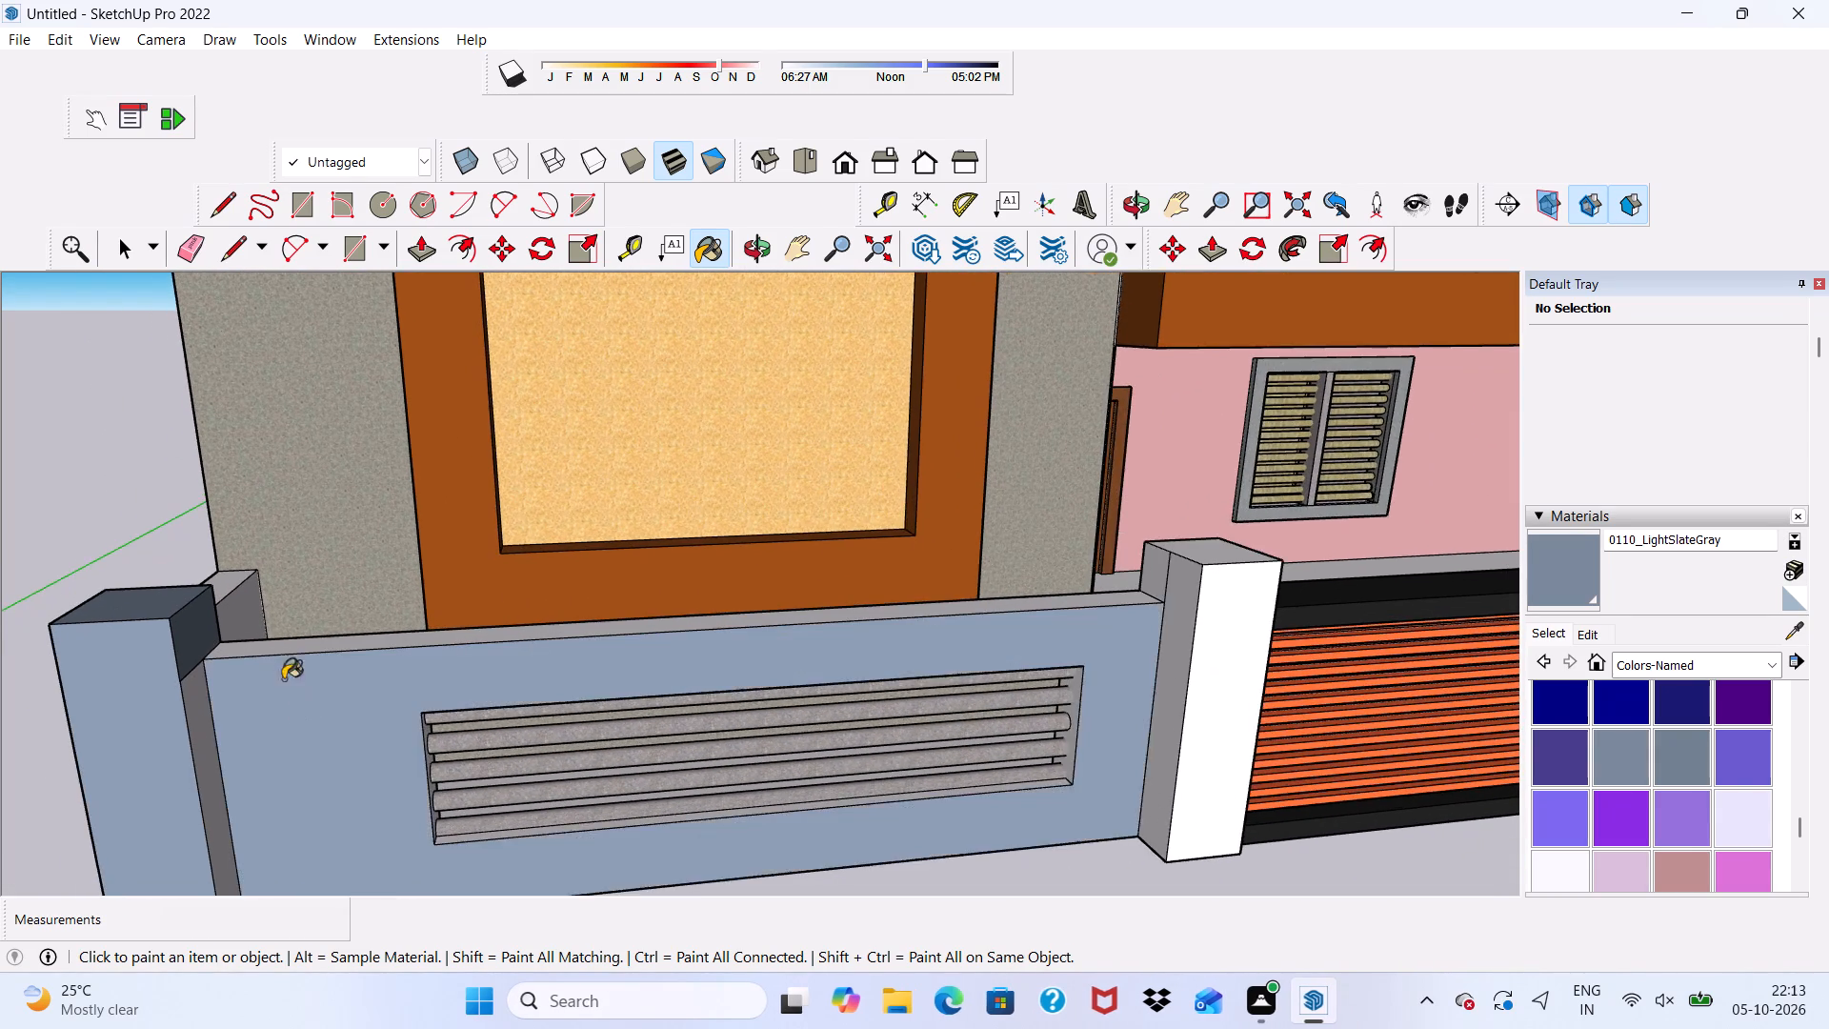
scroll(269, 655, "up", 4)
left_click(268, 647)
scroll(268, 648, "up", 4)
left_click(100, 754)
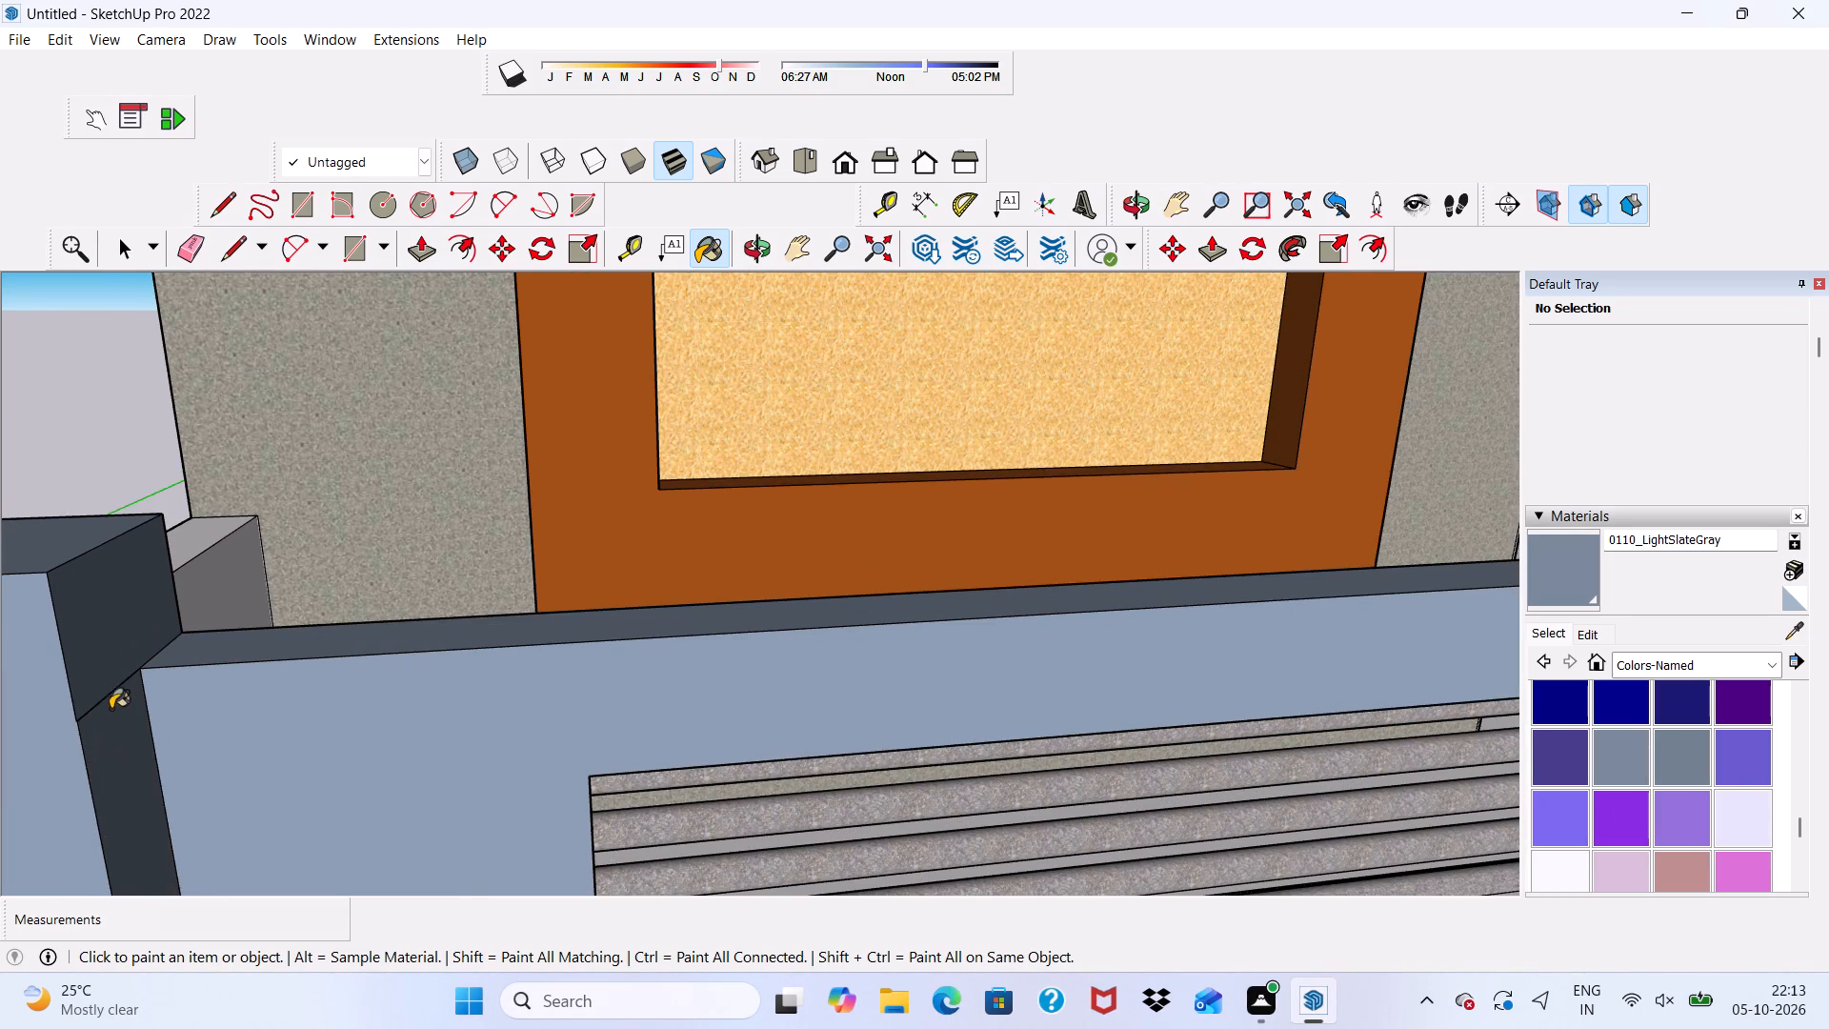
Paint the front, top and wall-side faces of the pillar between the boundary wall and the gate with 0110_LightSlateGray.
scroll(105, 704, "down", 17)
scroll(938, 652, "up", 4)
left_click(784, 667)
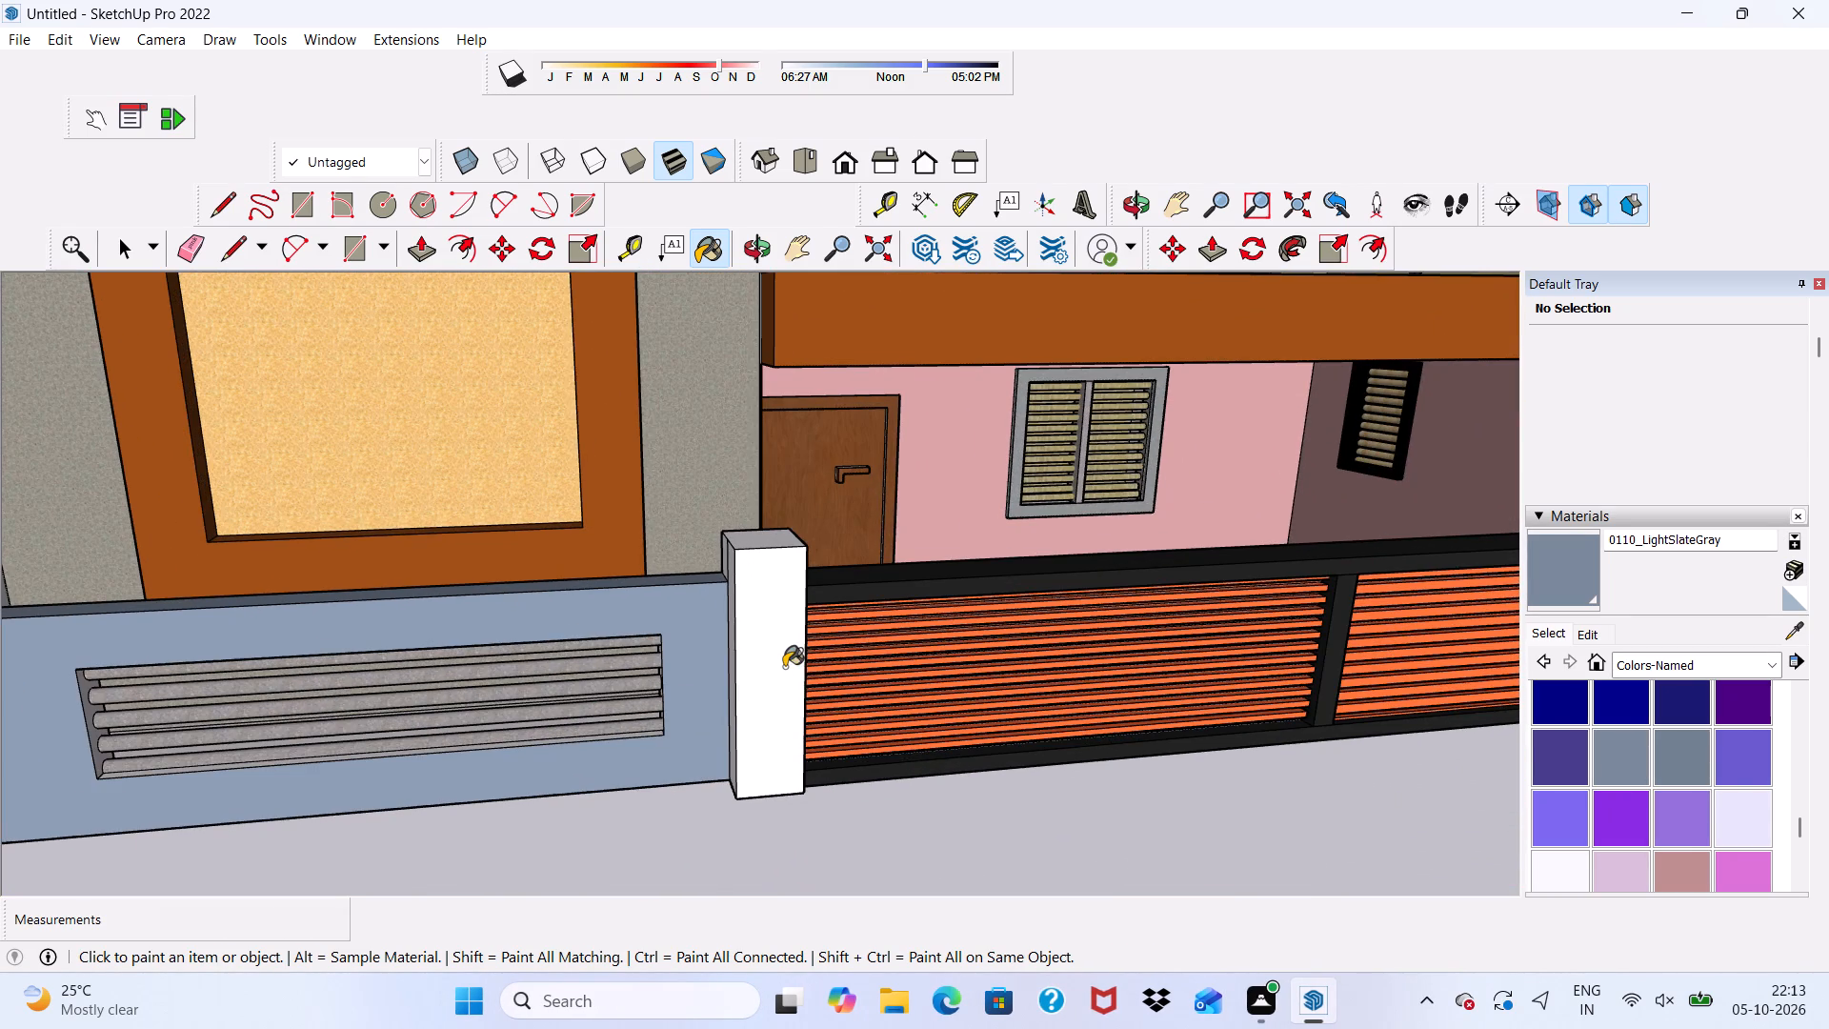
scroll(764, 595, "up", 6)
left_click(762, 499)
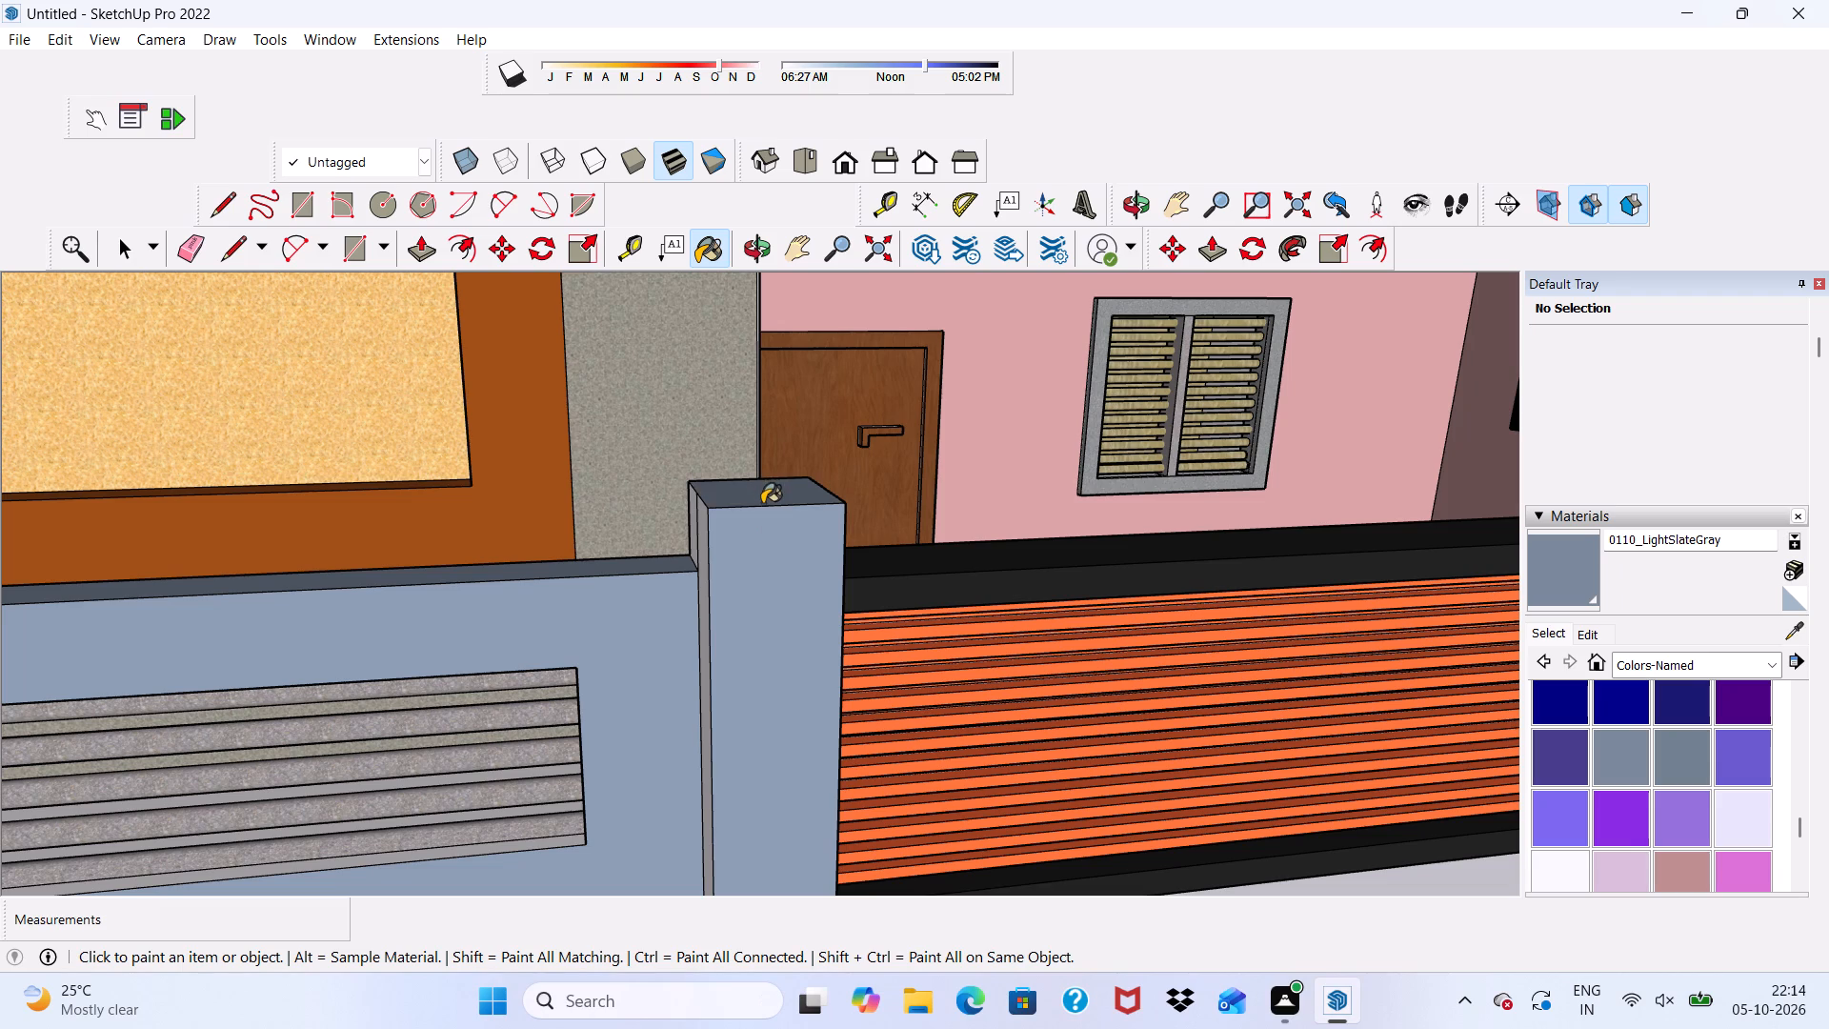
middle_click_drag(760, 513, 1060, 557)
scroll(988, 590, "up", 2)
left_click(740, 577)
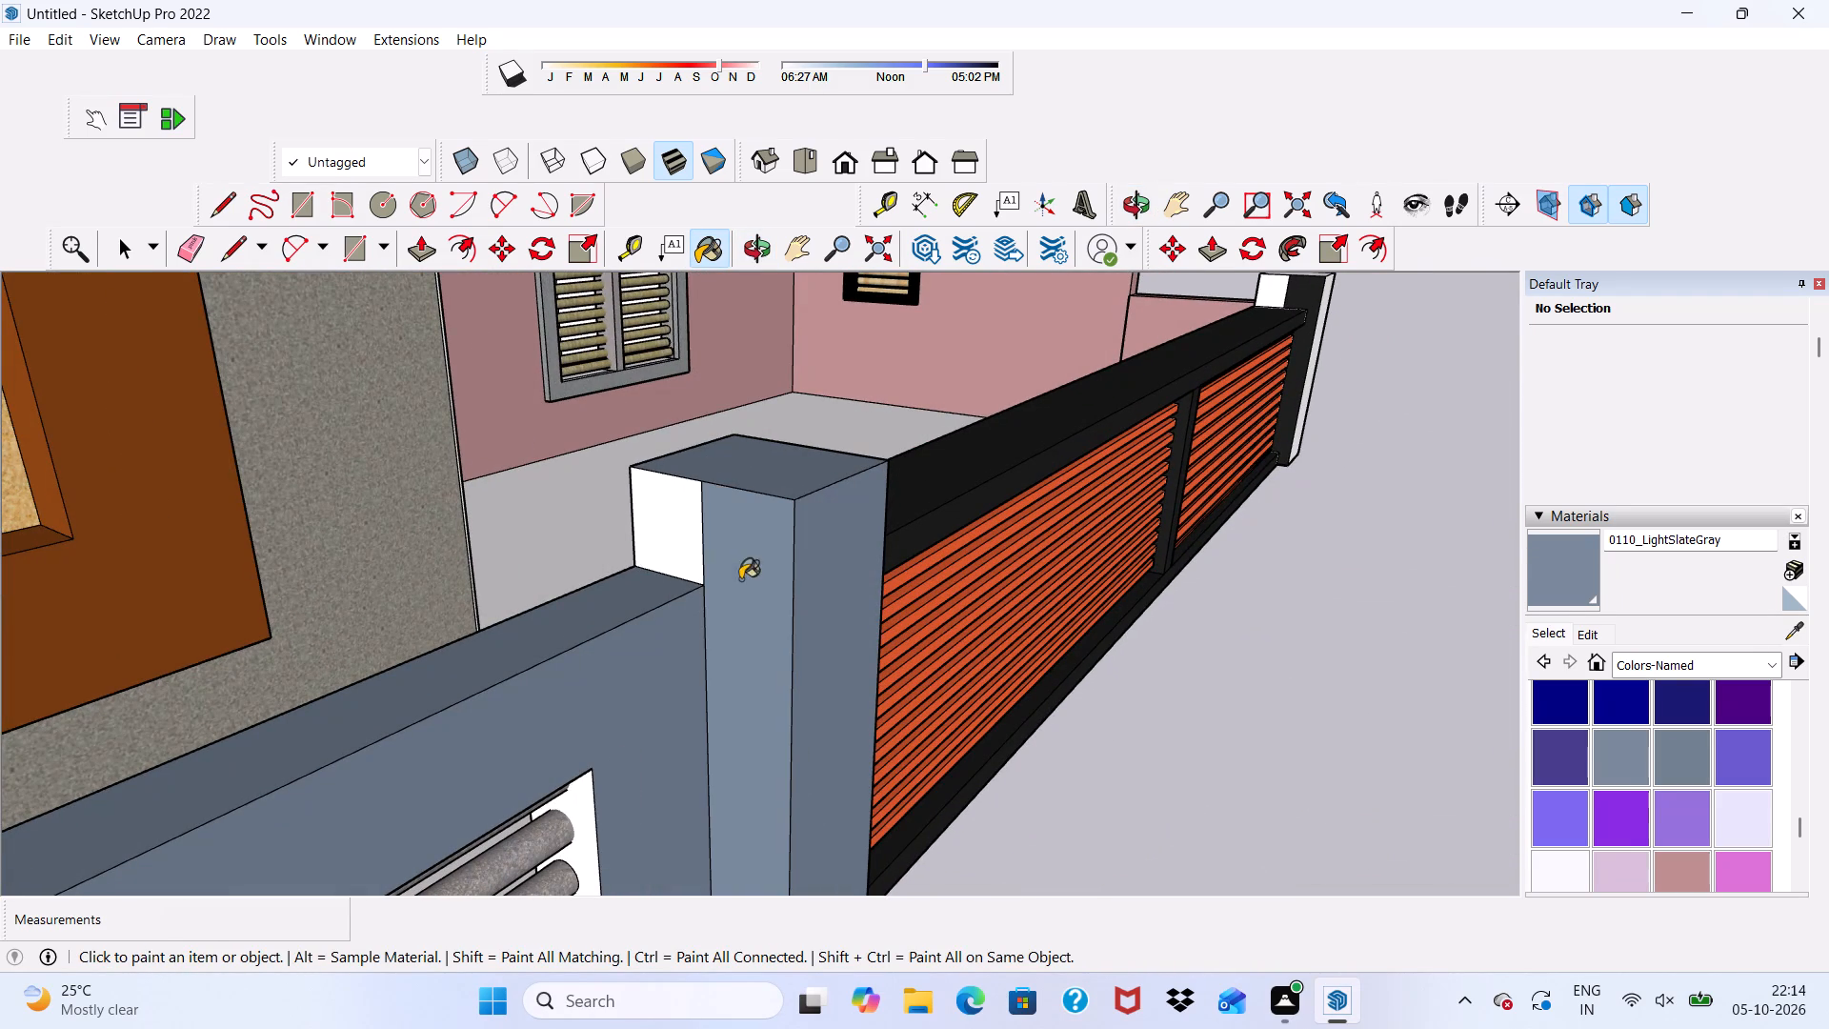
left_click(676, 537)
Paint the gate-side and bottom inner faces of the boundary wall's louvre opening with 0110_LightSlateGray.
scroll(676, 537, "down", 7)
scroll(720, 651, "up", 1)
middle_click_drag(720, 647, 557, 621)
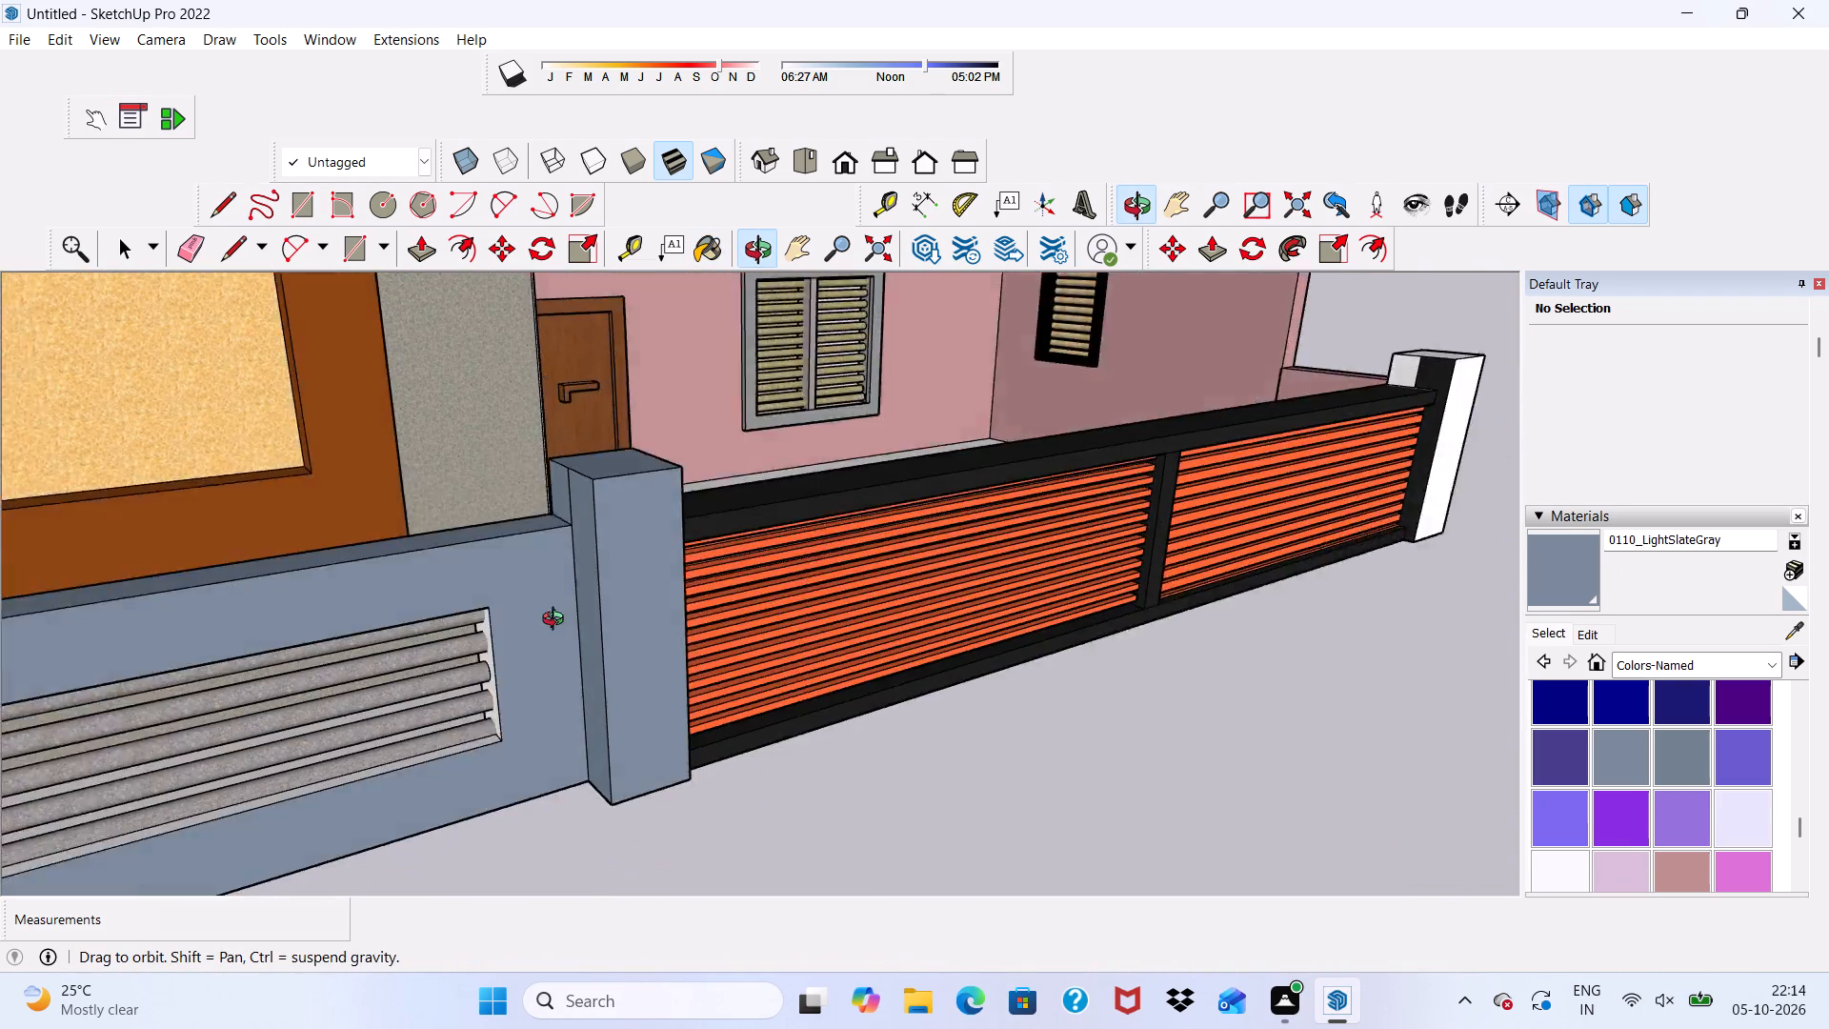
middle_click_drag(557, 621, 540, 609)
middle_click(538, 613)
scroll(517, 650, "up", 12)
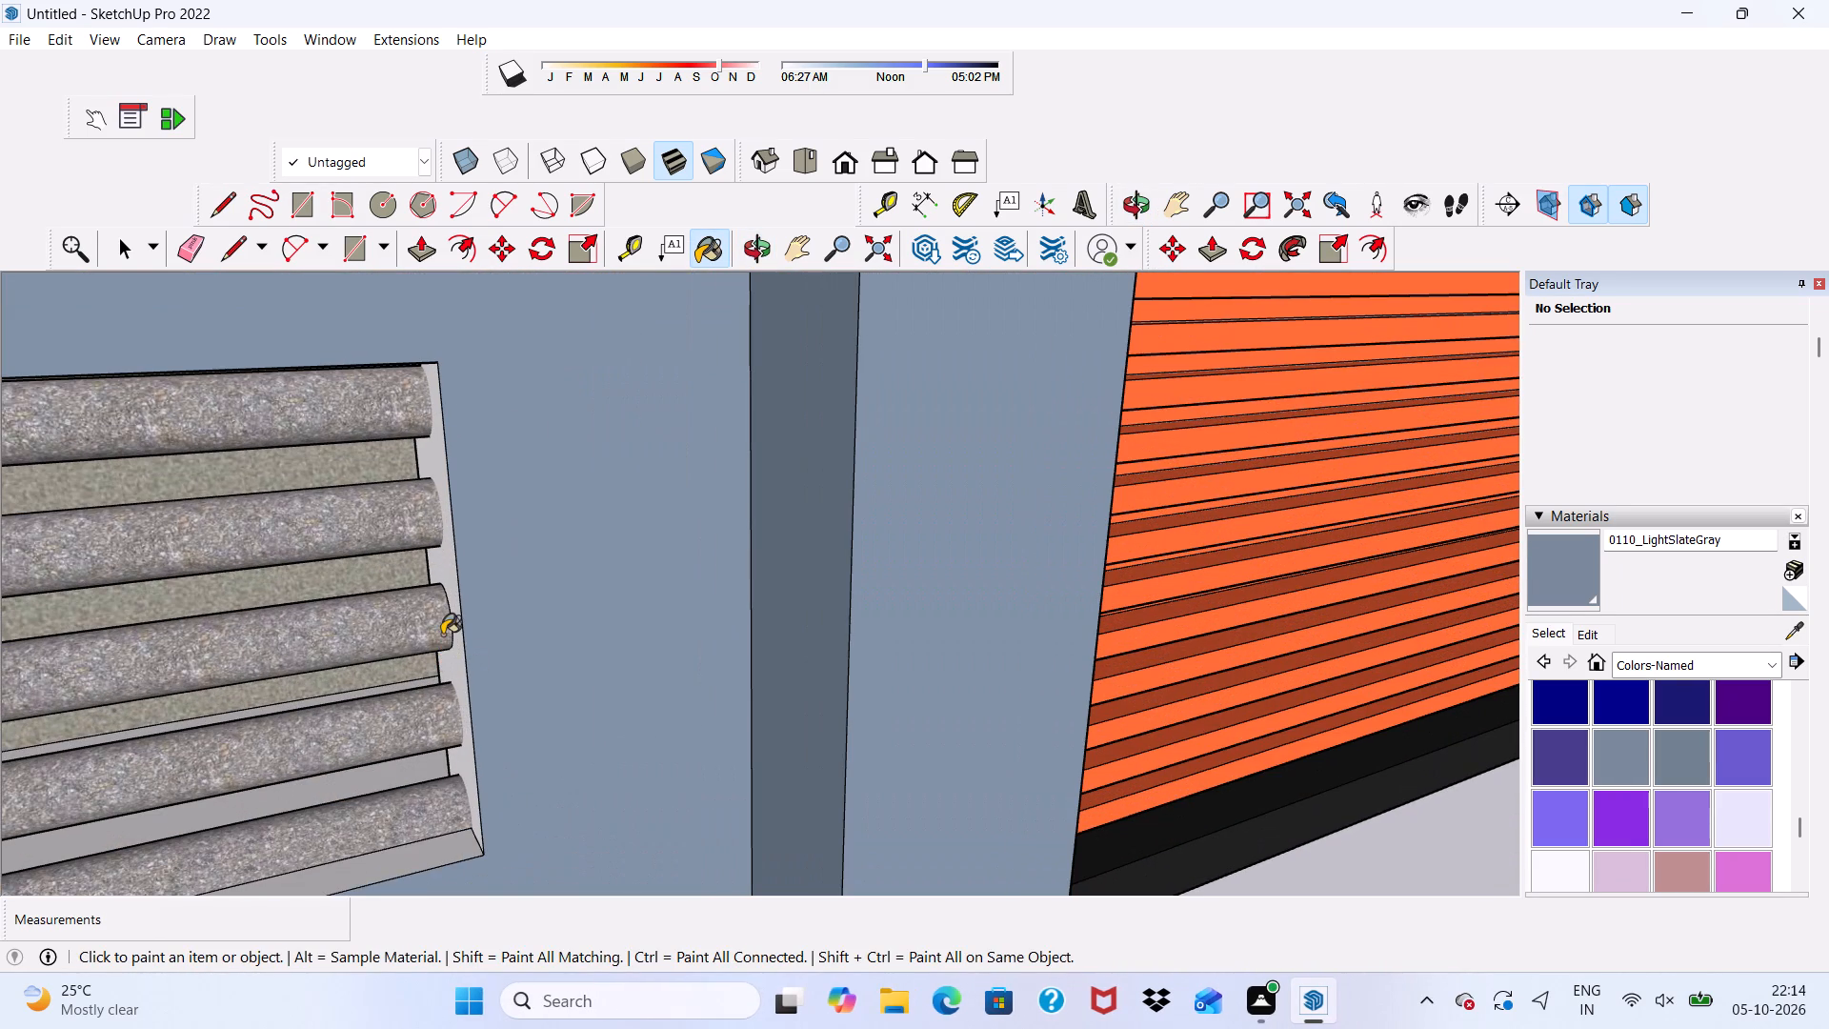
left_click(451, 648)
scroll(455, 647, "down", 9)
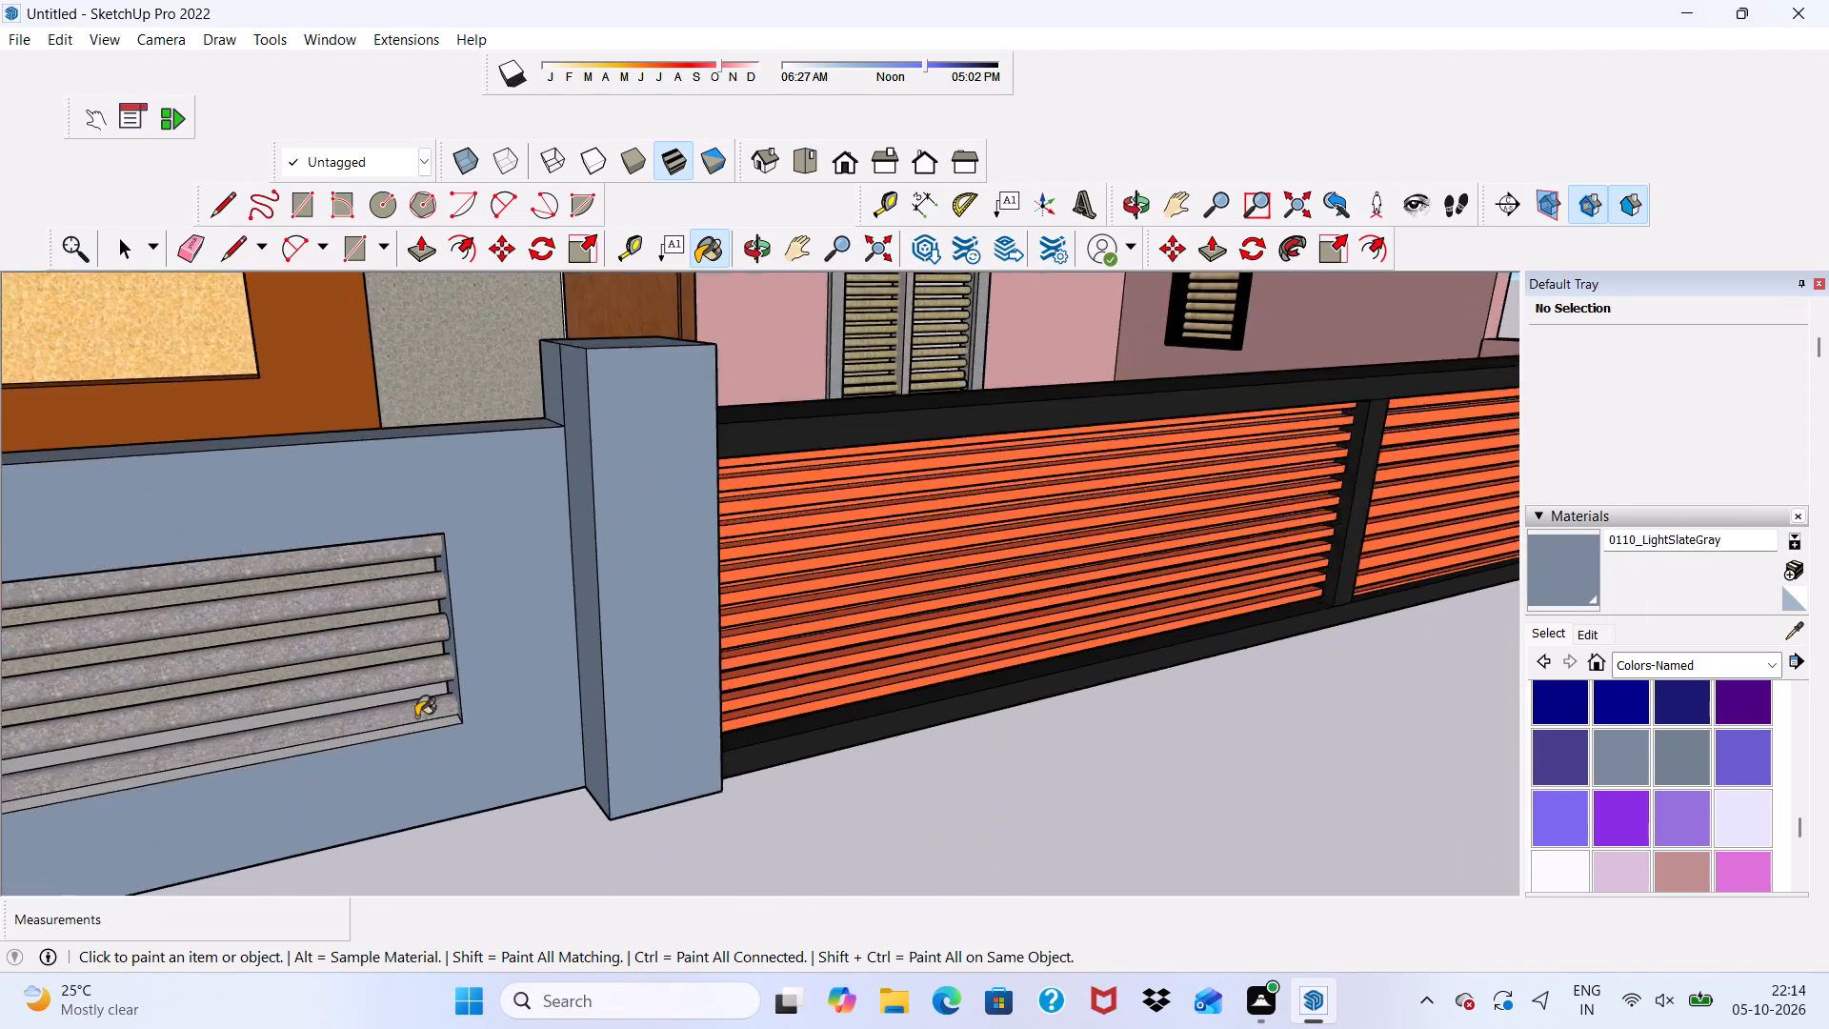
scroll(416, 716, "down", 2)
scroll(400, 790, "up", 17)
left_click(271, 696)
scroll(237, 722, "down", 7)
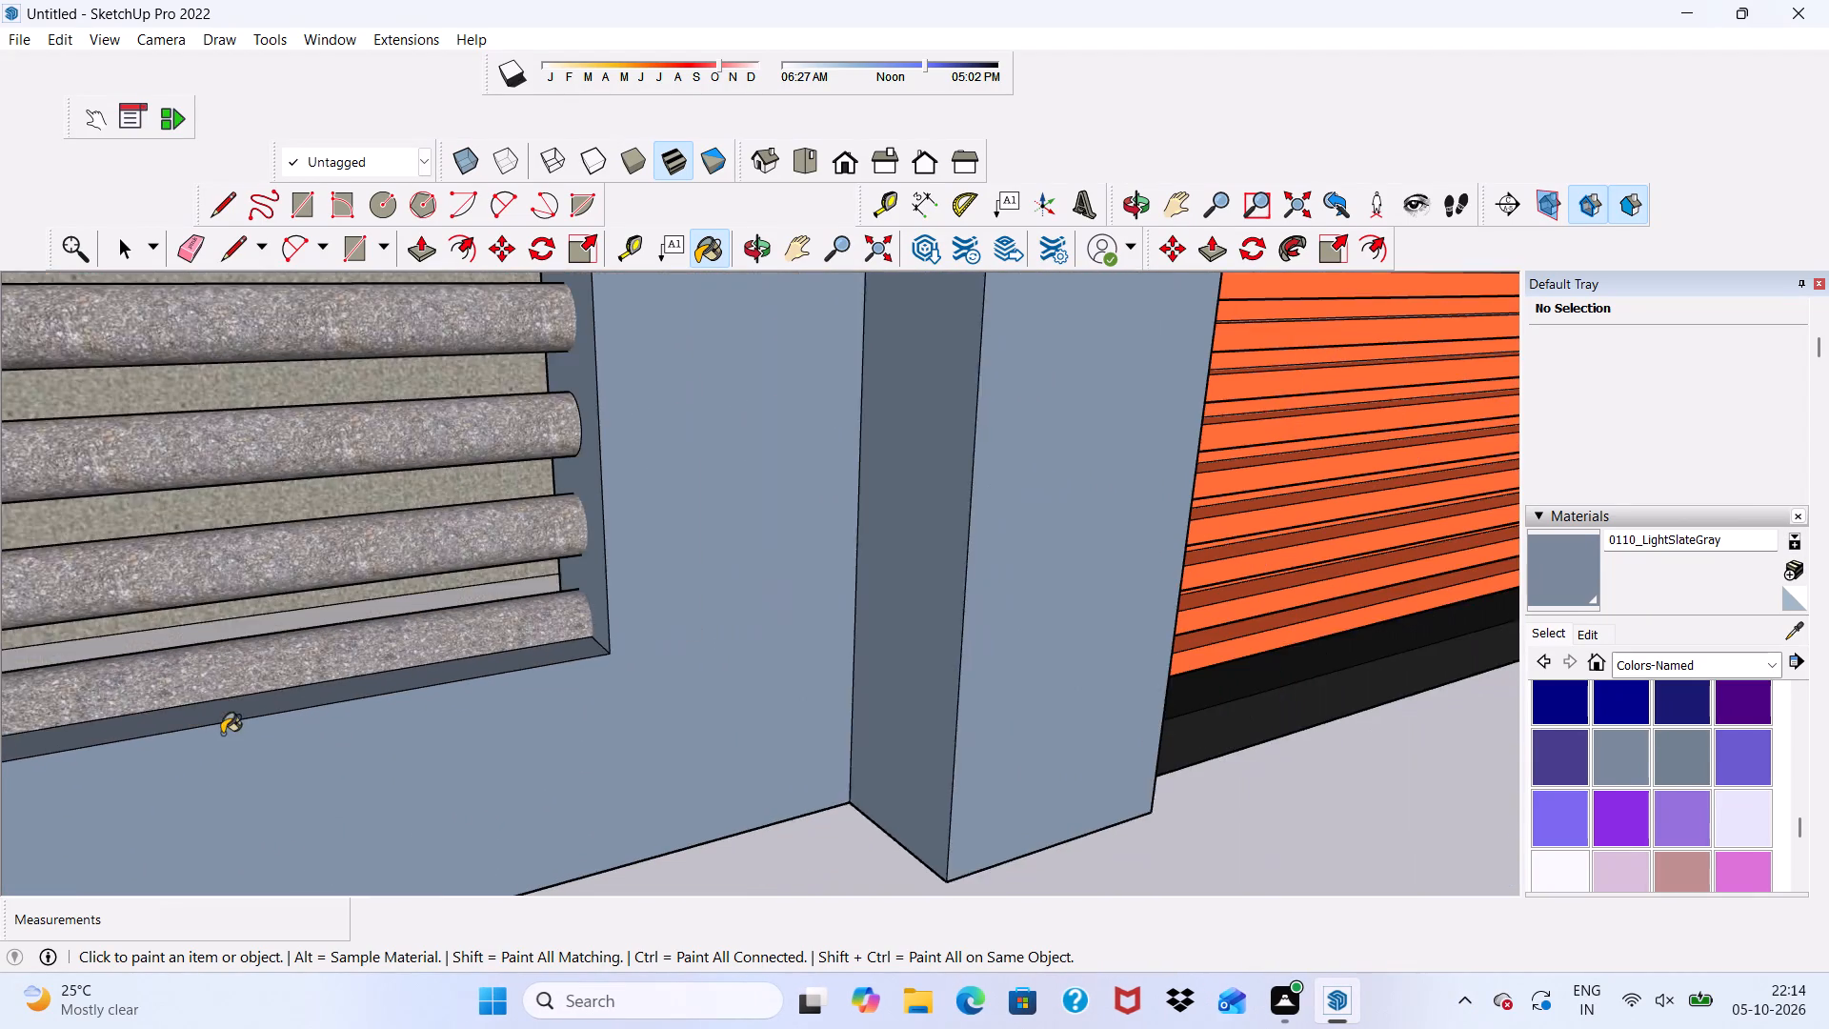
Paint the top inner face and the inner face nearest the outer pillar in the louvre opening with 0110_LightSlateGray.
scroll(222, 734, "down", 2)
scroll(222, 734, "up", 1)
scroll(222, 734, "down", 3)
middle_click_drag(327, 757, 290, 548)
scroll(398, 207, "up", 6)
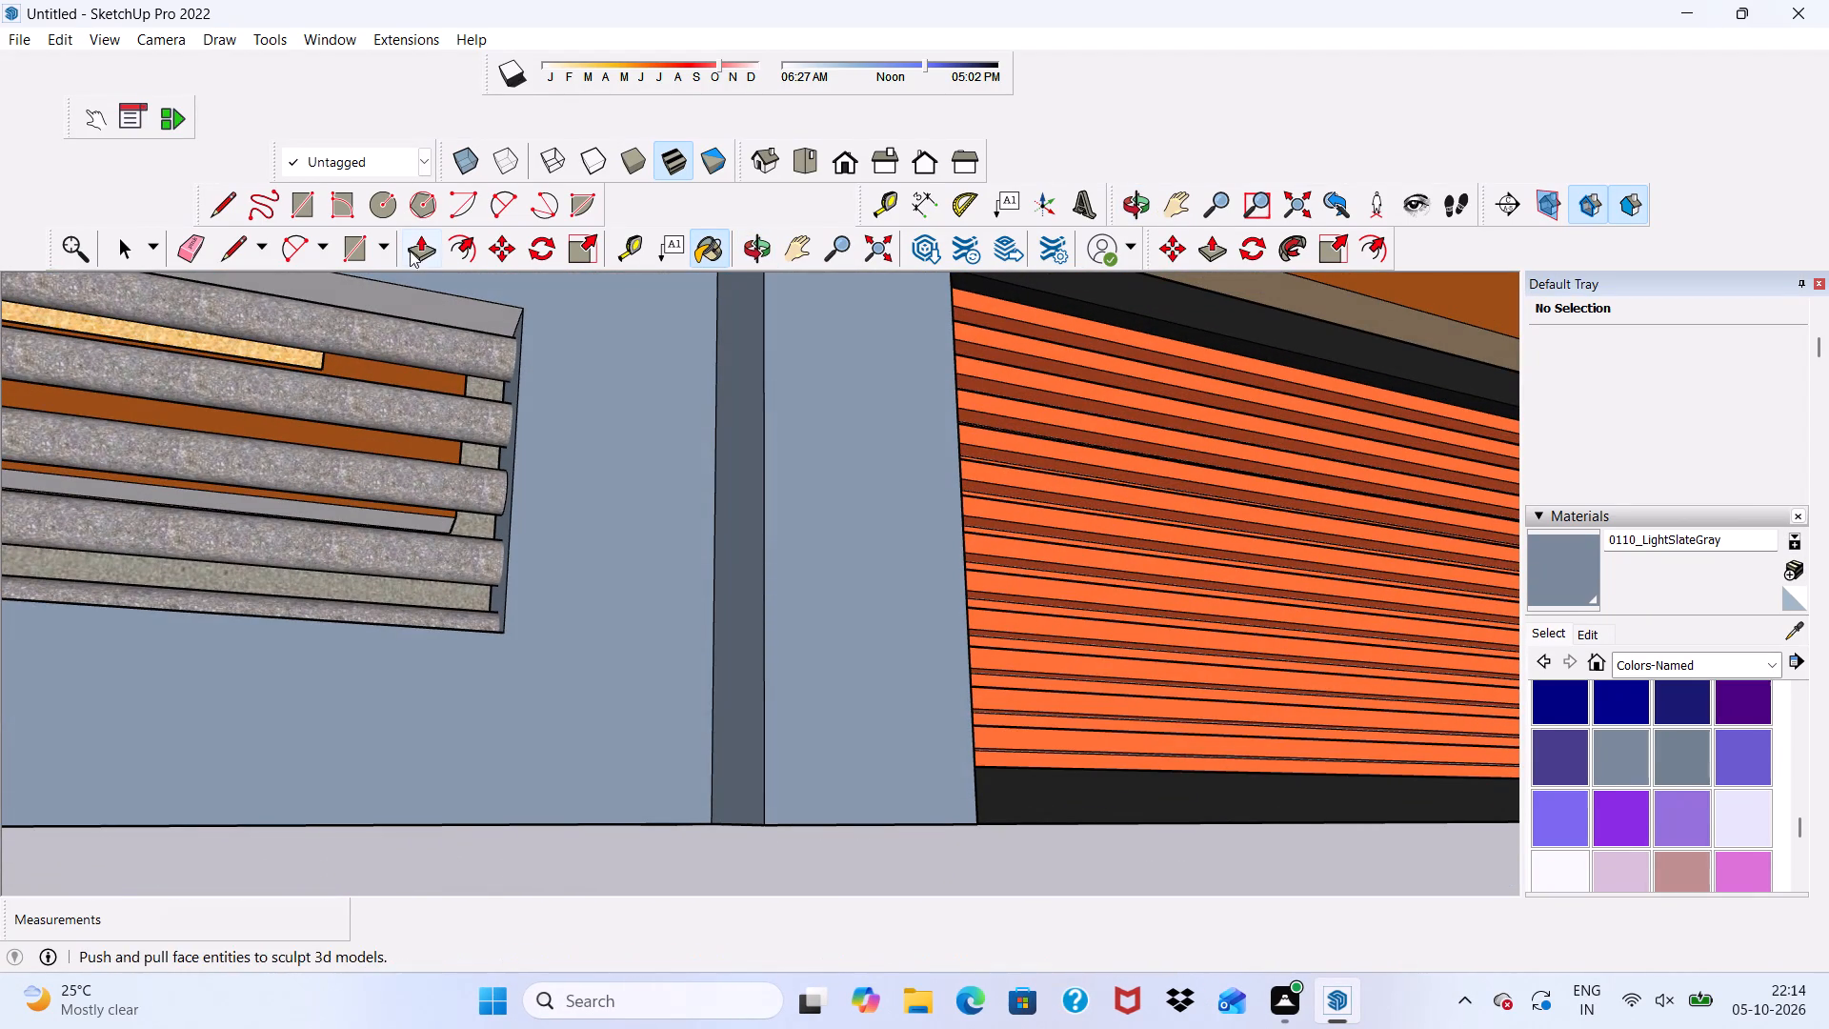
left_click(424, 299)
scroll(424, 301, "down", 2)
scroll(424, 301, "up", 1)
scroll(424, 302, "down", 15)
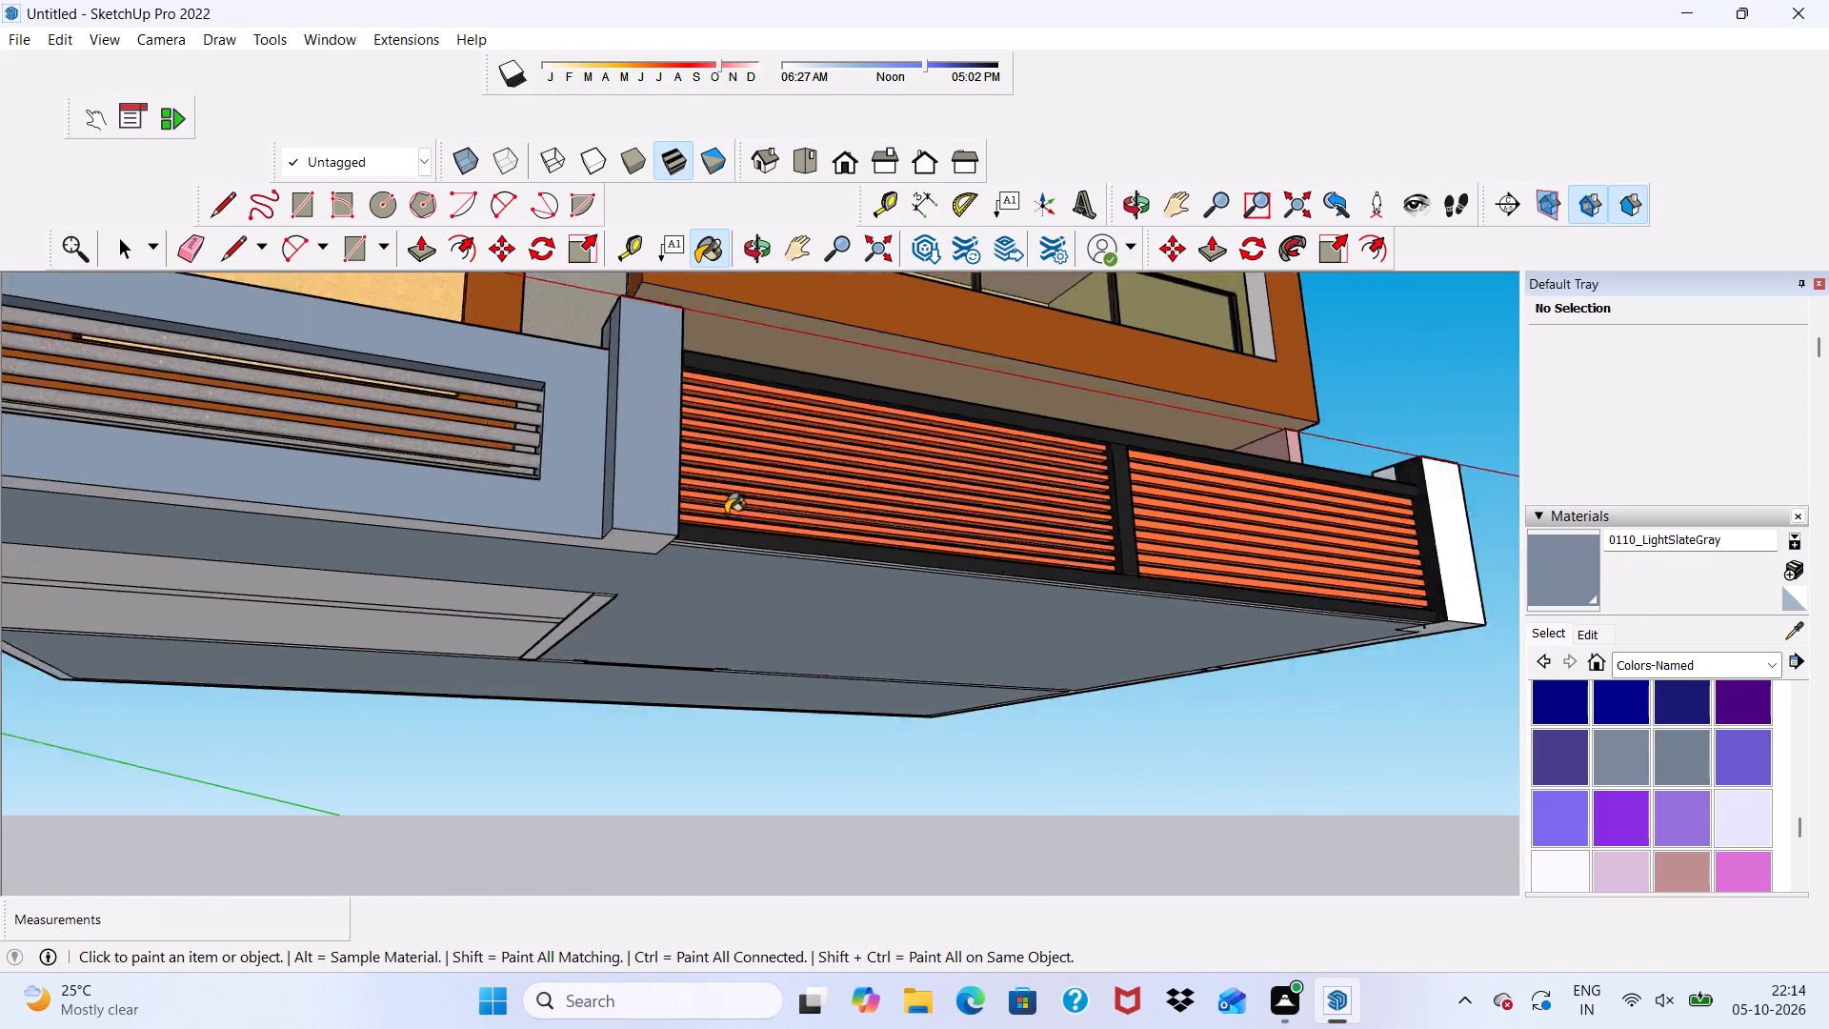
scroll(726, 514, "down", 2)
scroll(218, 401, "up", 6)
middle_click_drag(221, 408, 134, 491)
scroll(195, 512, "up", 8)
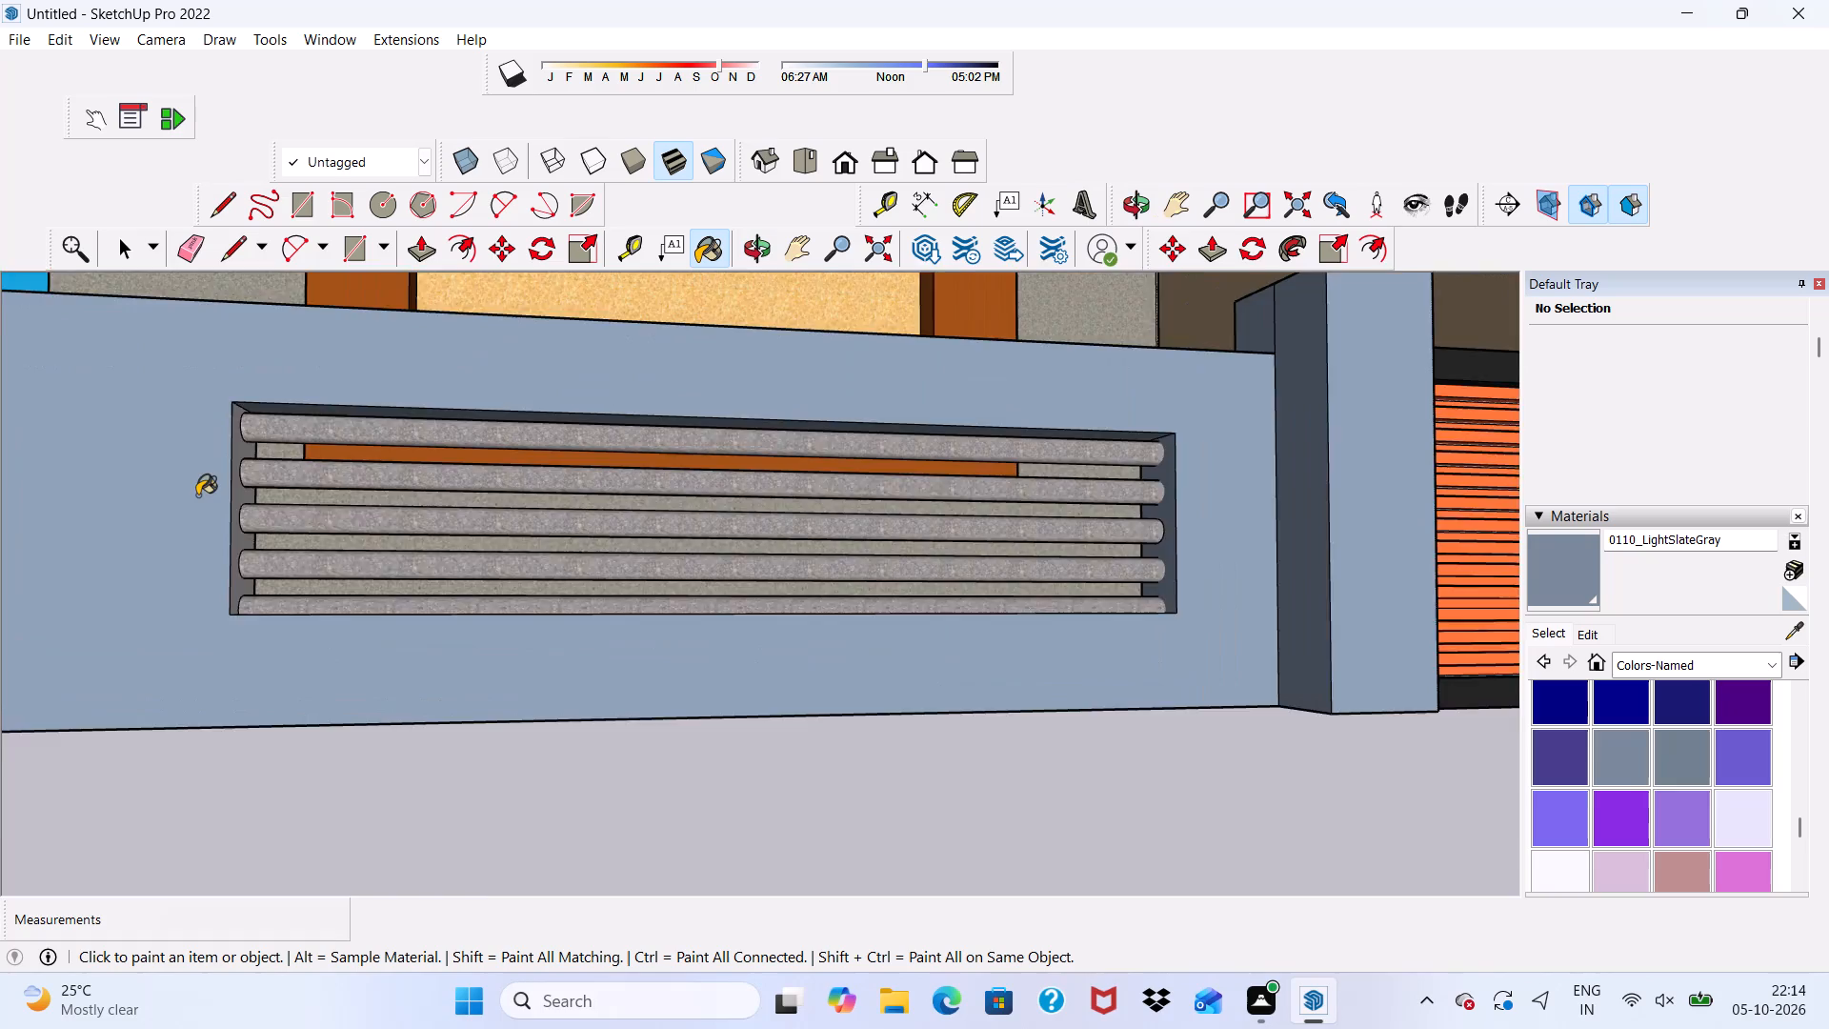
scroll(197, 495, "up", 10)
left_click(297, 511)
scroll(282, 520, "down", 5)
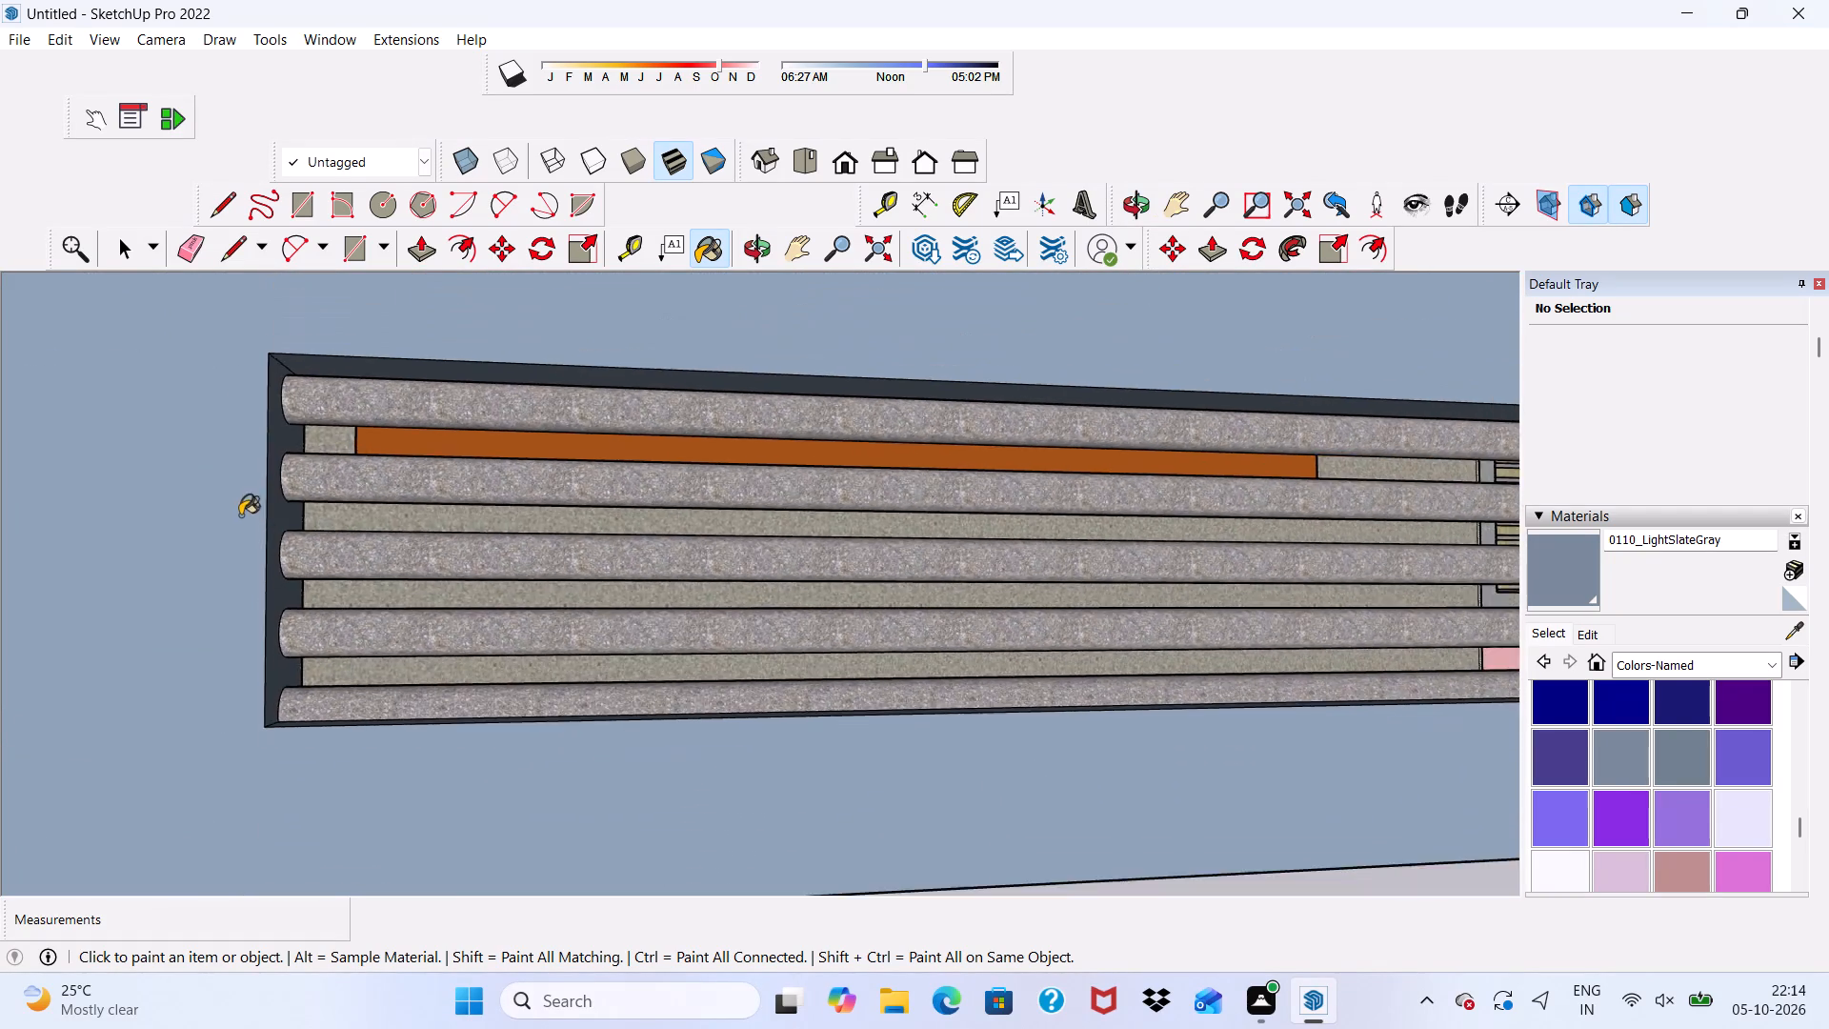
Paint the top edge of the low side wall behind the outer pillar with 0110_LightSlateGray.
scroll(240, 515, "down", 2)
scroll(240, 531, "up", 2)
scroll(246, 539, "down", 17)
middle_click_drag(921, 527, 1080, 713)
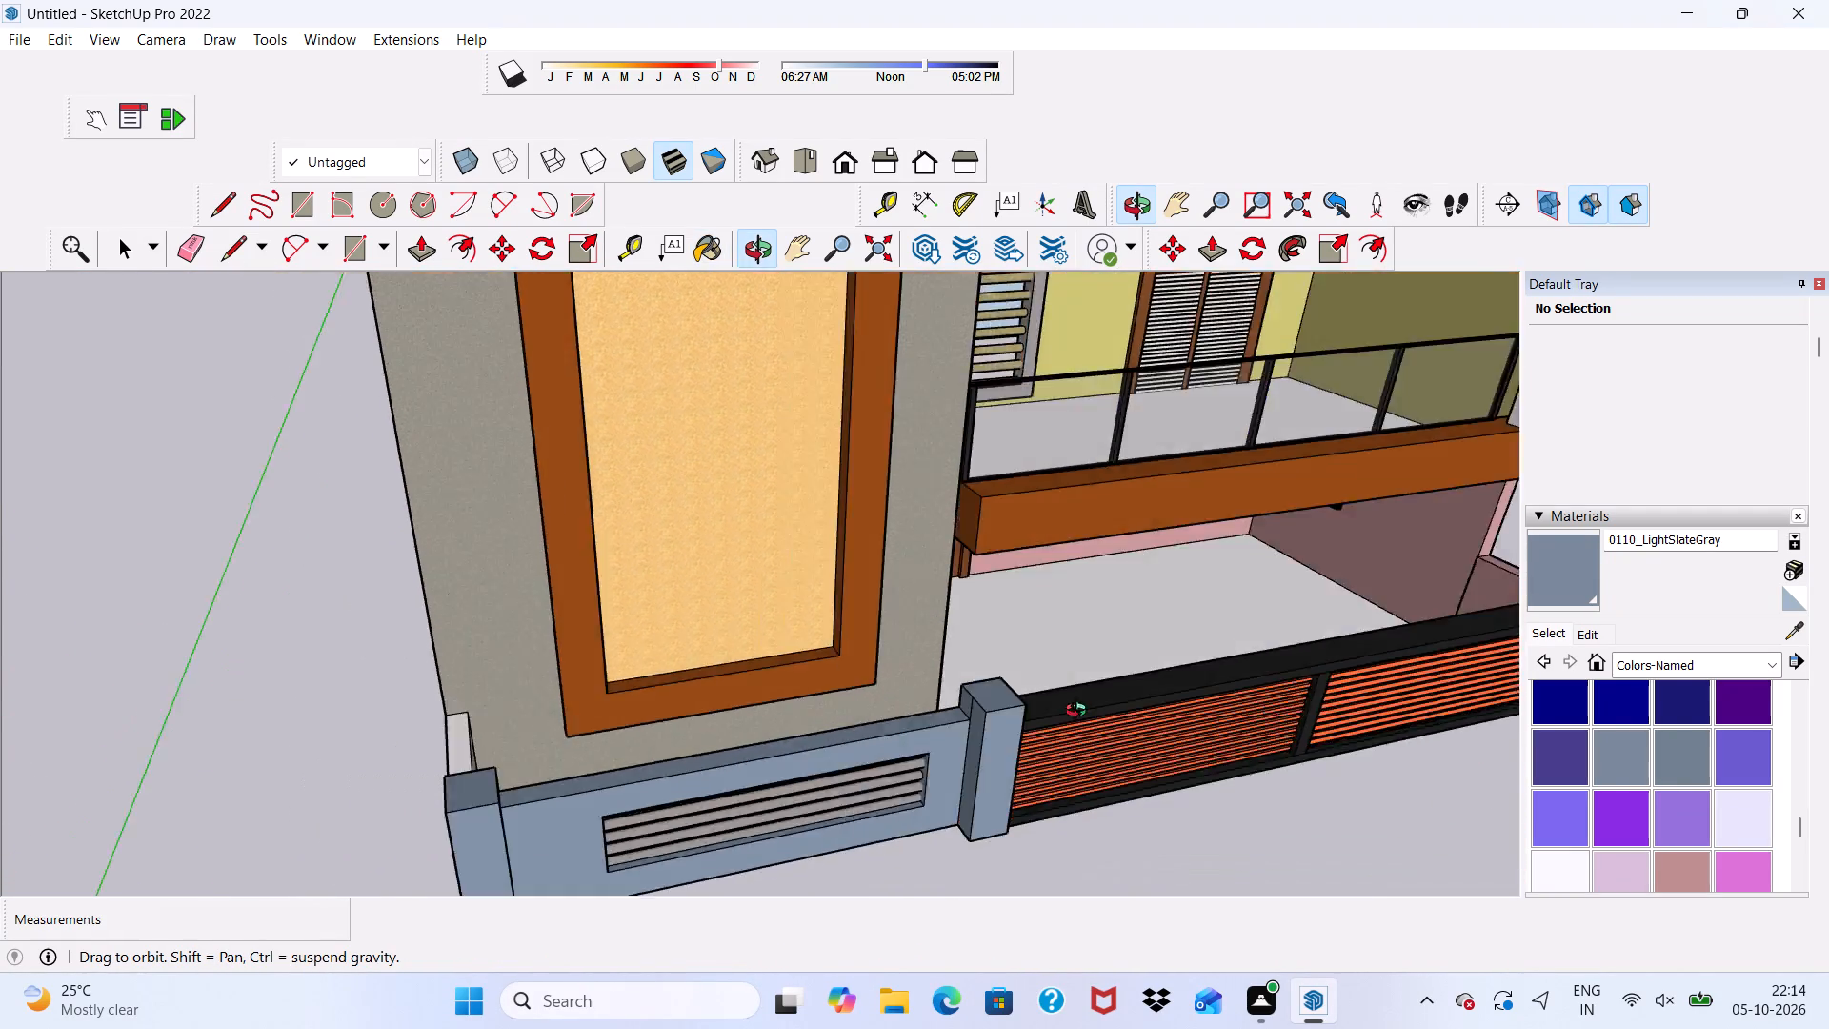
middle_click_drag(1080, 713, 1141, 704)
scroll(770, 812, "up", 4)
left_click(686, 739)
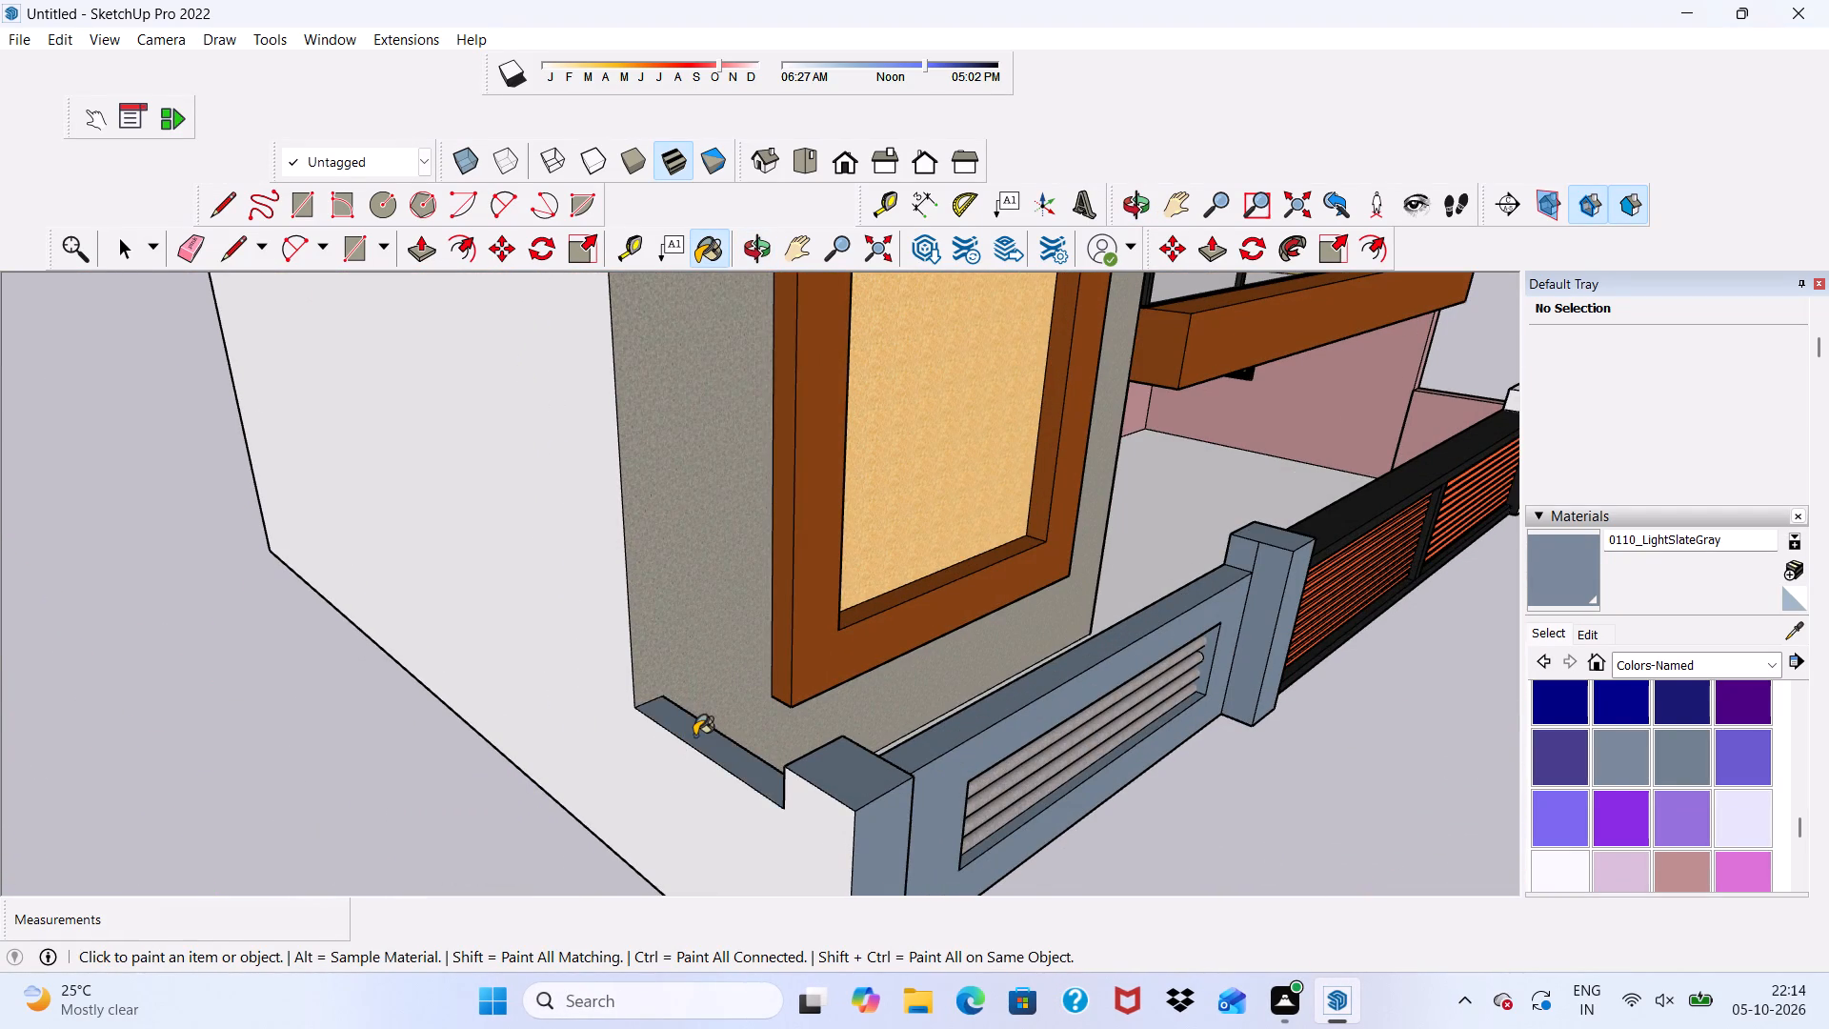
scroll(698, 735, "up", 1)
scroll(657, 706, "down", 8)
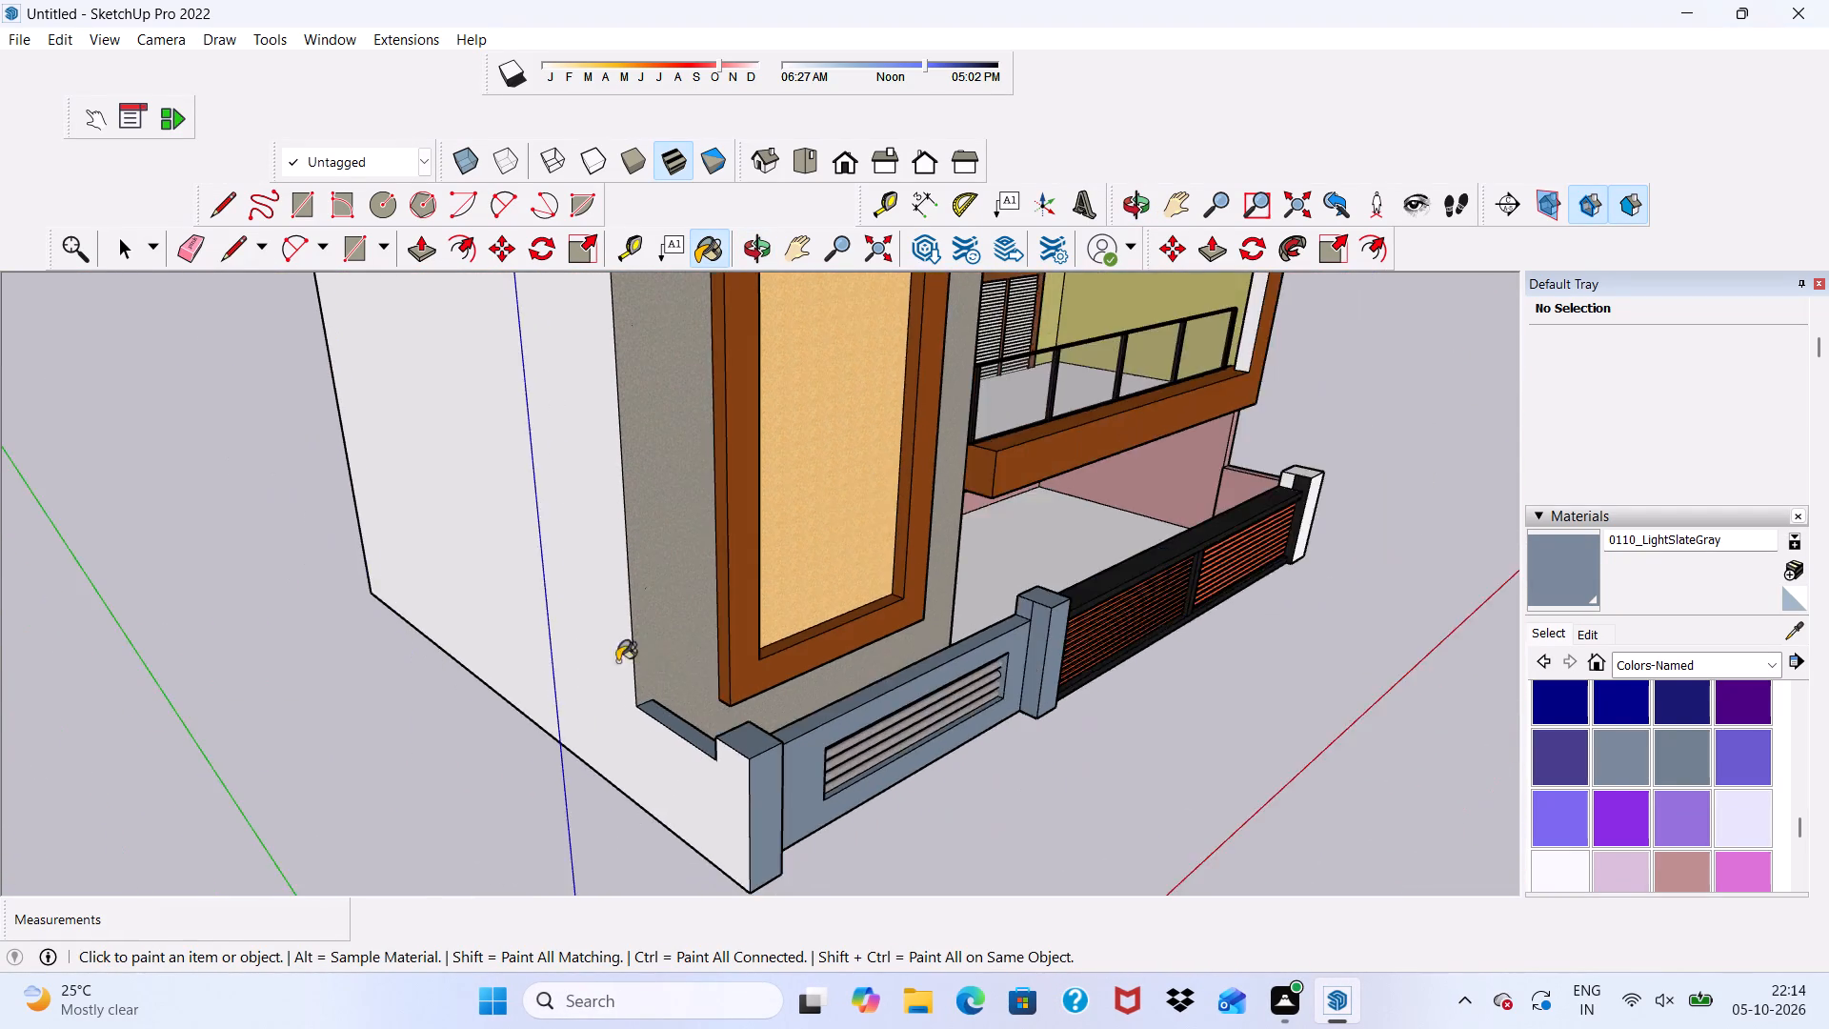
Paint the front and top faces of the pillar at the far end of the gate with 0110_LightSlateGray.
scroll(617, 661, "down", 5)
middle_click_drag(910, 728, 573, 558)
middle_click(578, 546)
scroll(584, 535, "up", 7)
scroll(1467, 696, "up", 3)
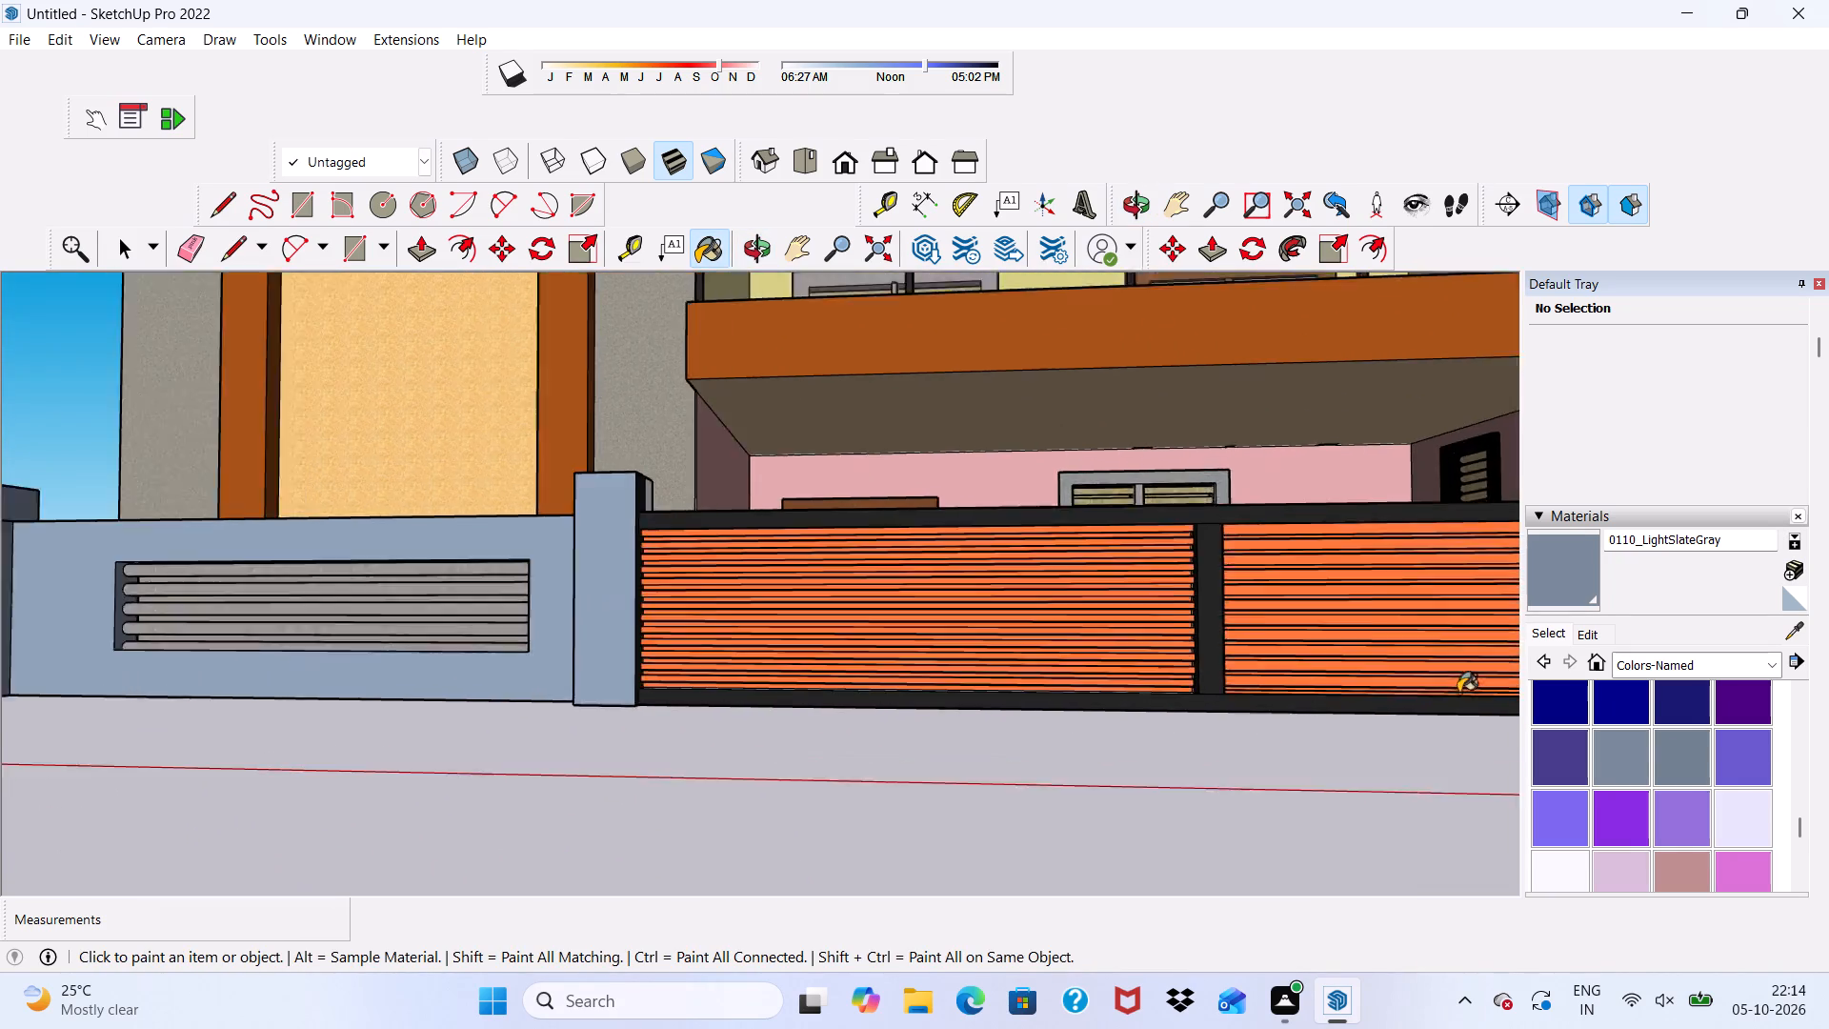
scroll(1458, 693, "up", 2)
scroll(686, 670, "down", 7)
scroll(1432, 664, "up", 5)
left_click(1194, 625)
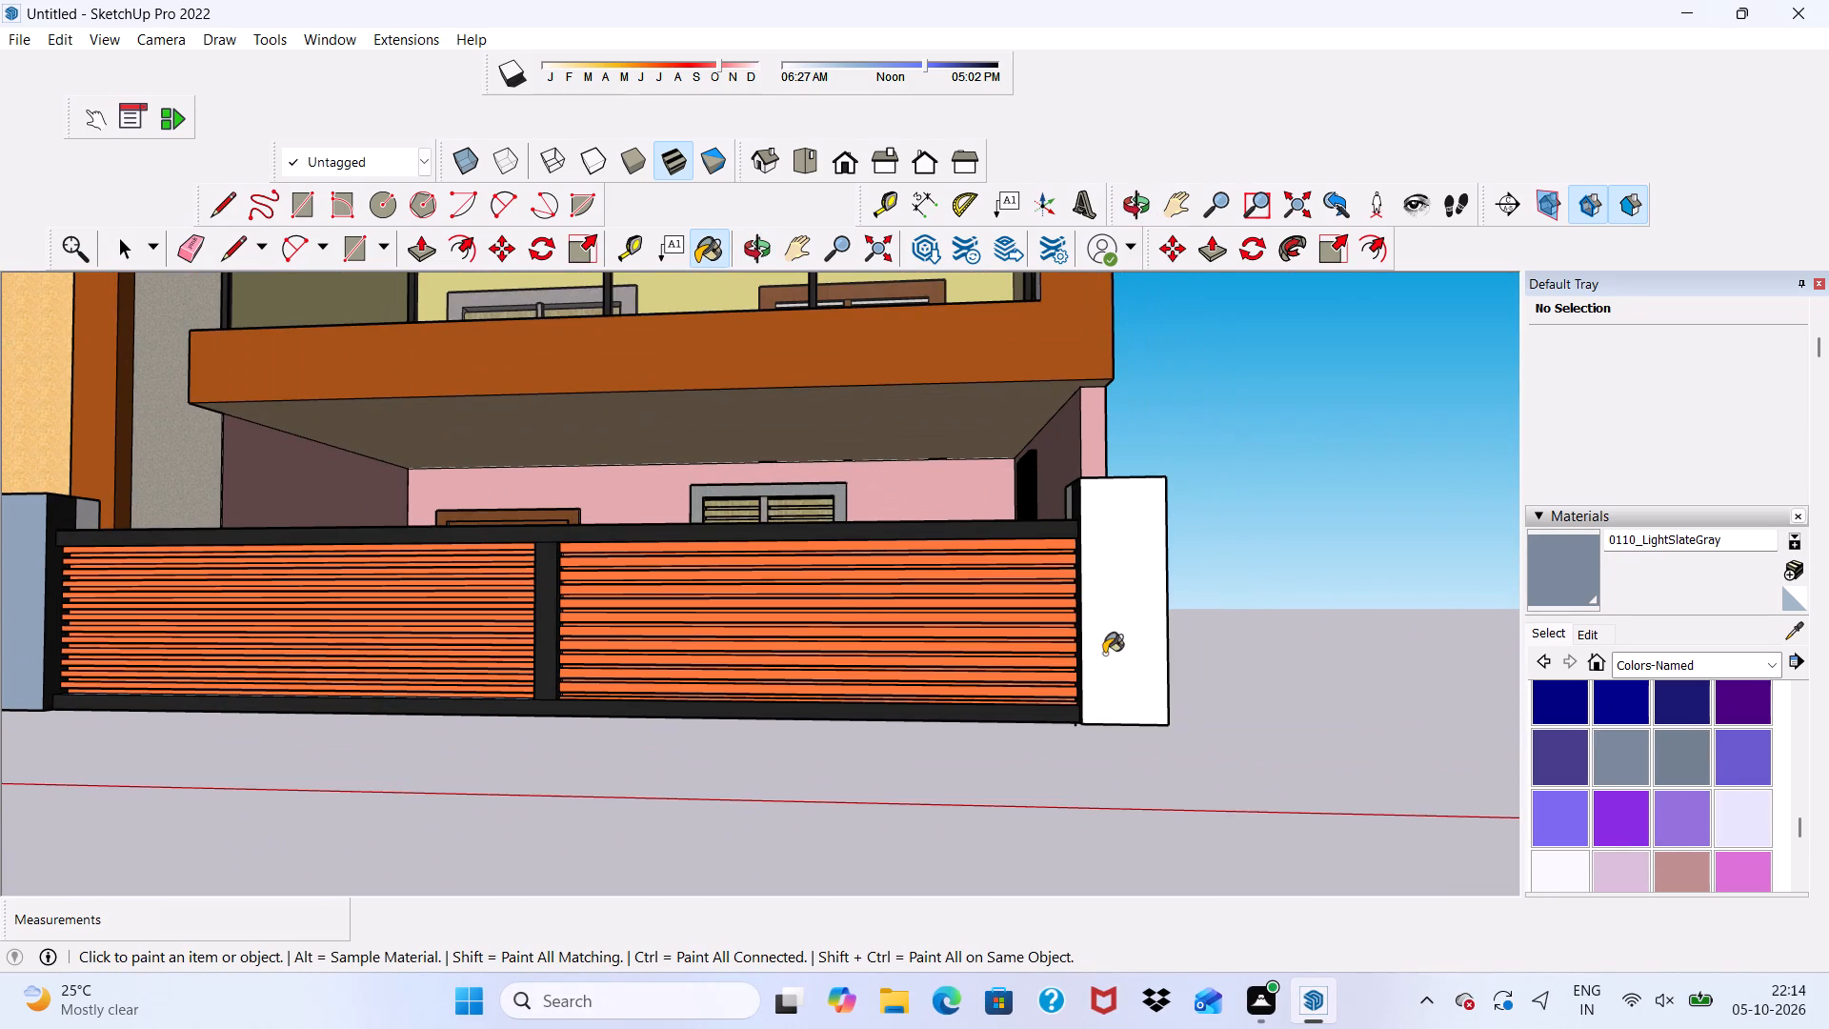
left_click(1102, 636)
scroll(1114, 606, "up", 1)
scroll(1114, 604, "down", 1)
middle_click_drag(1114, 604, 942, 744)
scroll(942, 744, "up", 4)
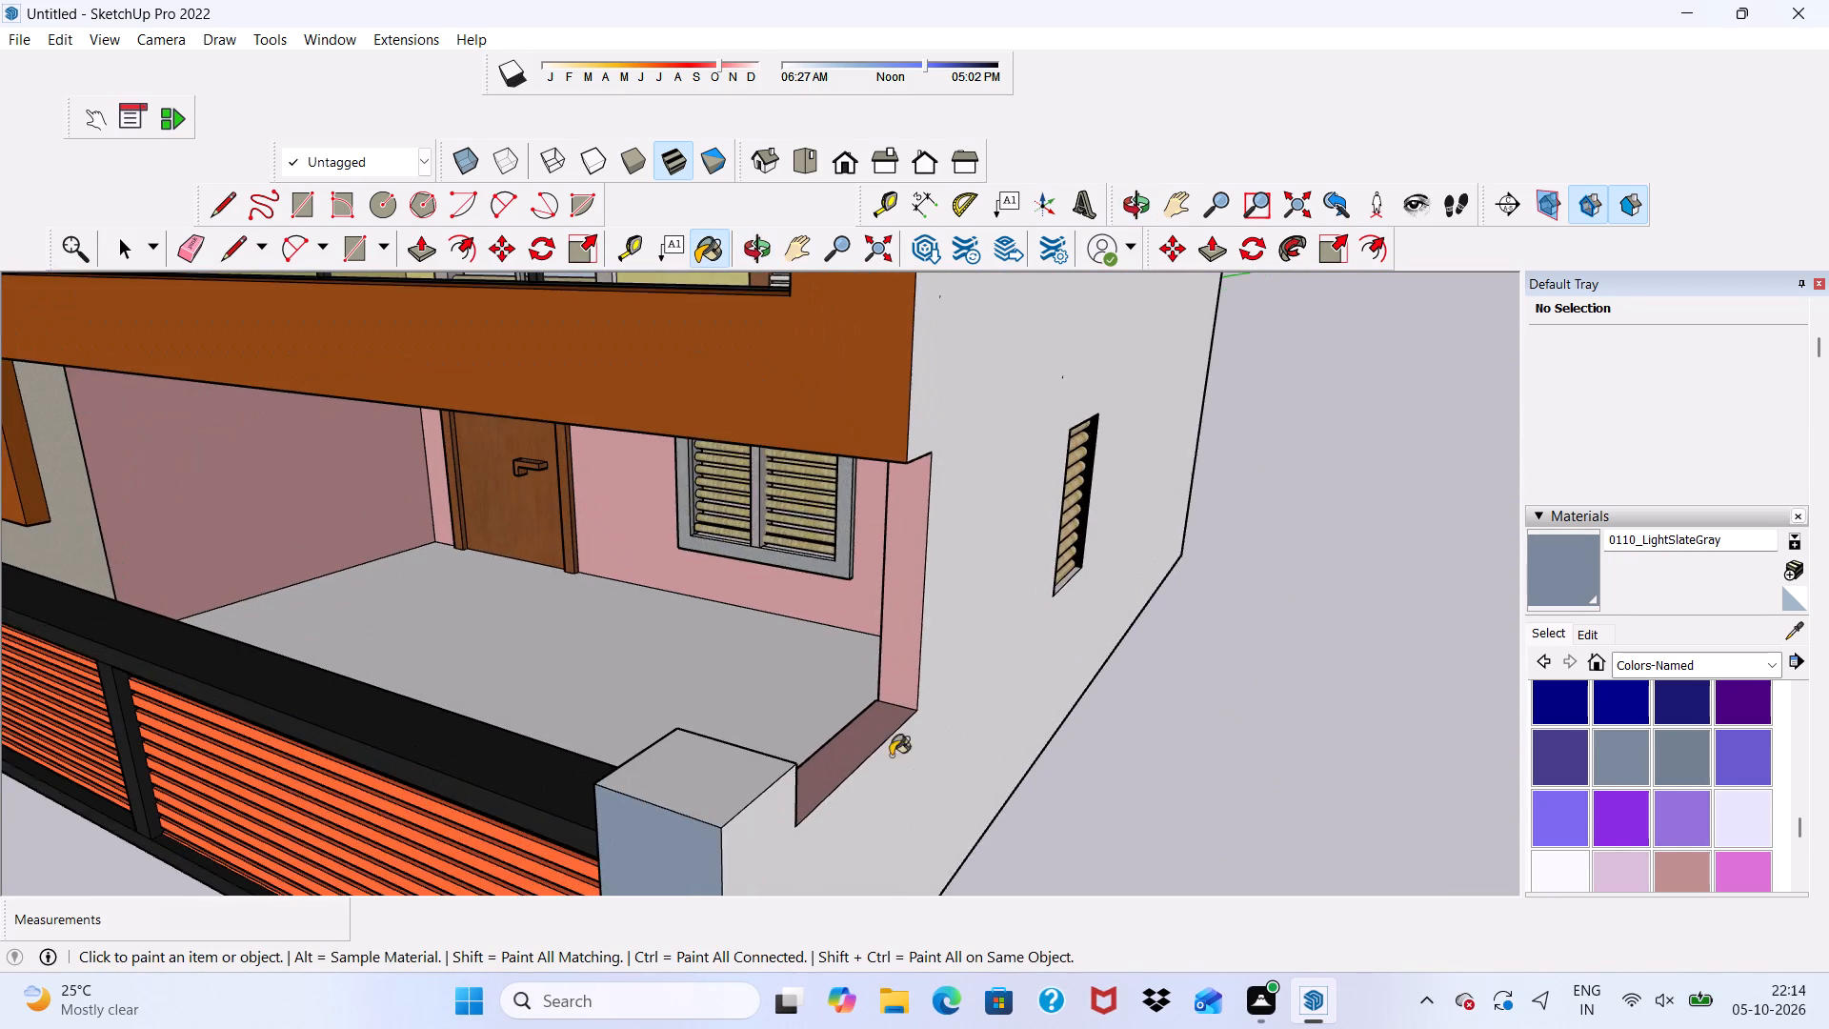
scroll(543, 773, "up", 1)
left_click(752, 804)
Paint the upper and lower parts of the far pillar's gate-side face, behind the gate, with 0110_LightSlateGray.
scroll(670, 736, "down", 6)
middle_click_drag(716, 733, 770, 656)
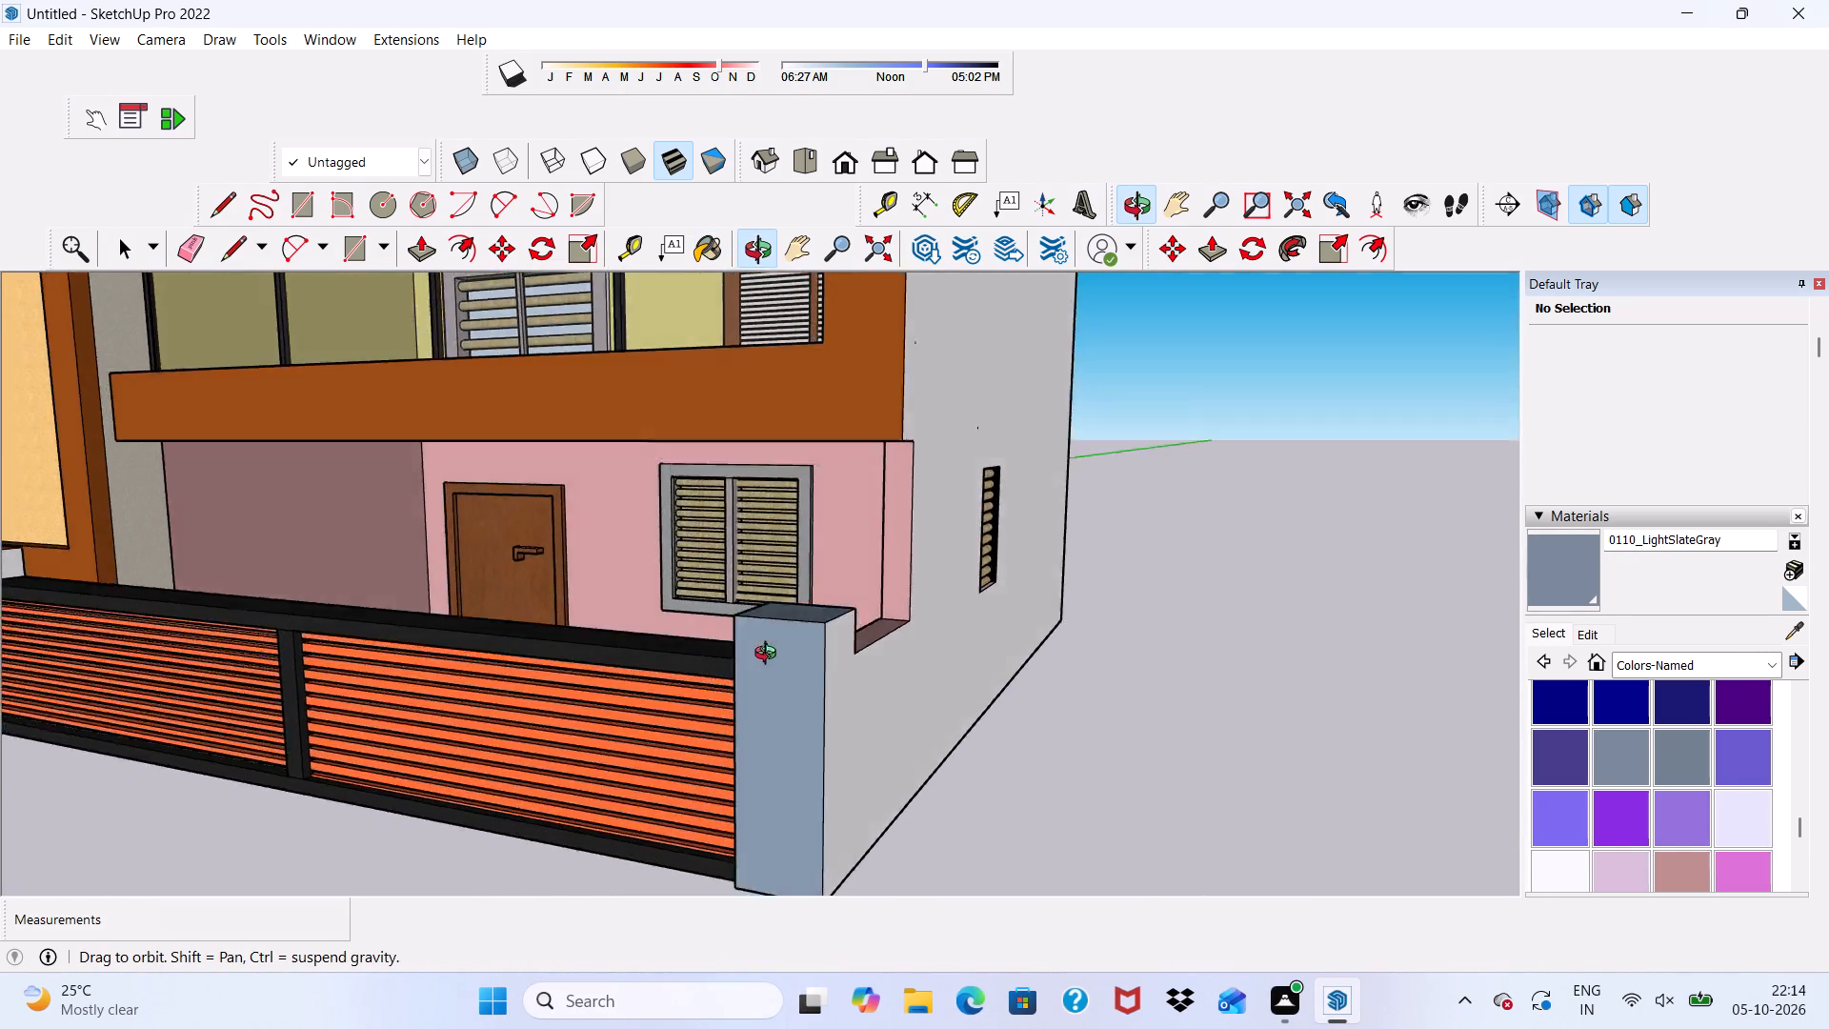
middle_click_drag(770, 656, 1008, 585)
scroll(1005, 586, "down", 2)
scroll(1005, 587, "up", 1)
scroll(1002, 592, "down", 1)
scroll(995, 603, "up", 1)
scroll(992, 618, "down", 1)
scroll(1142, 613, "up", 11)
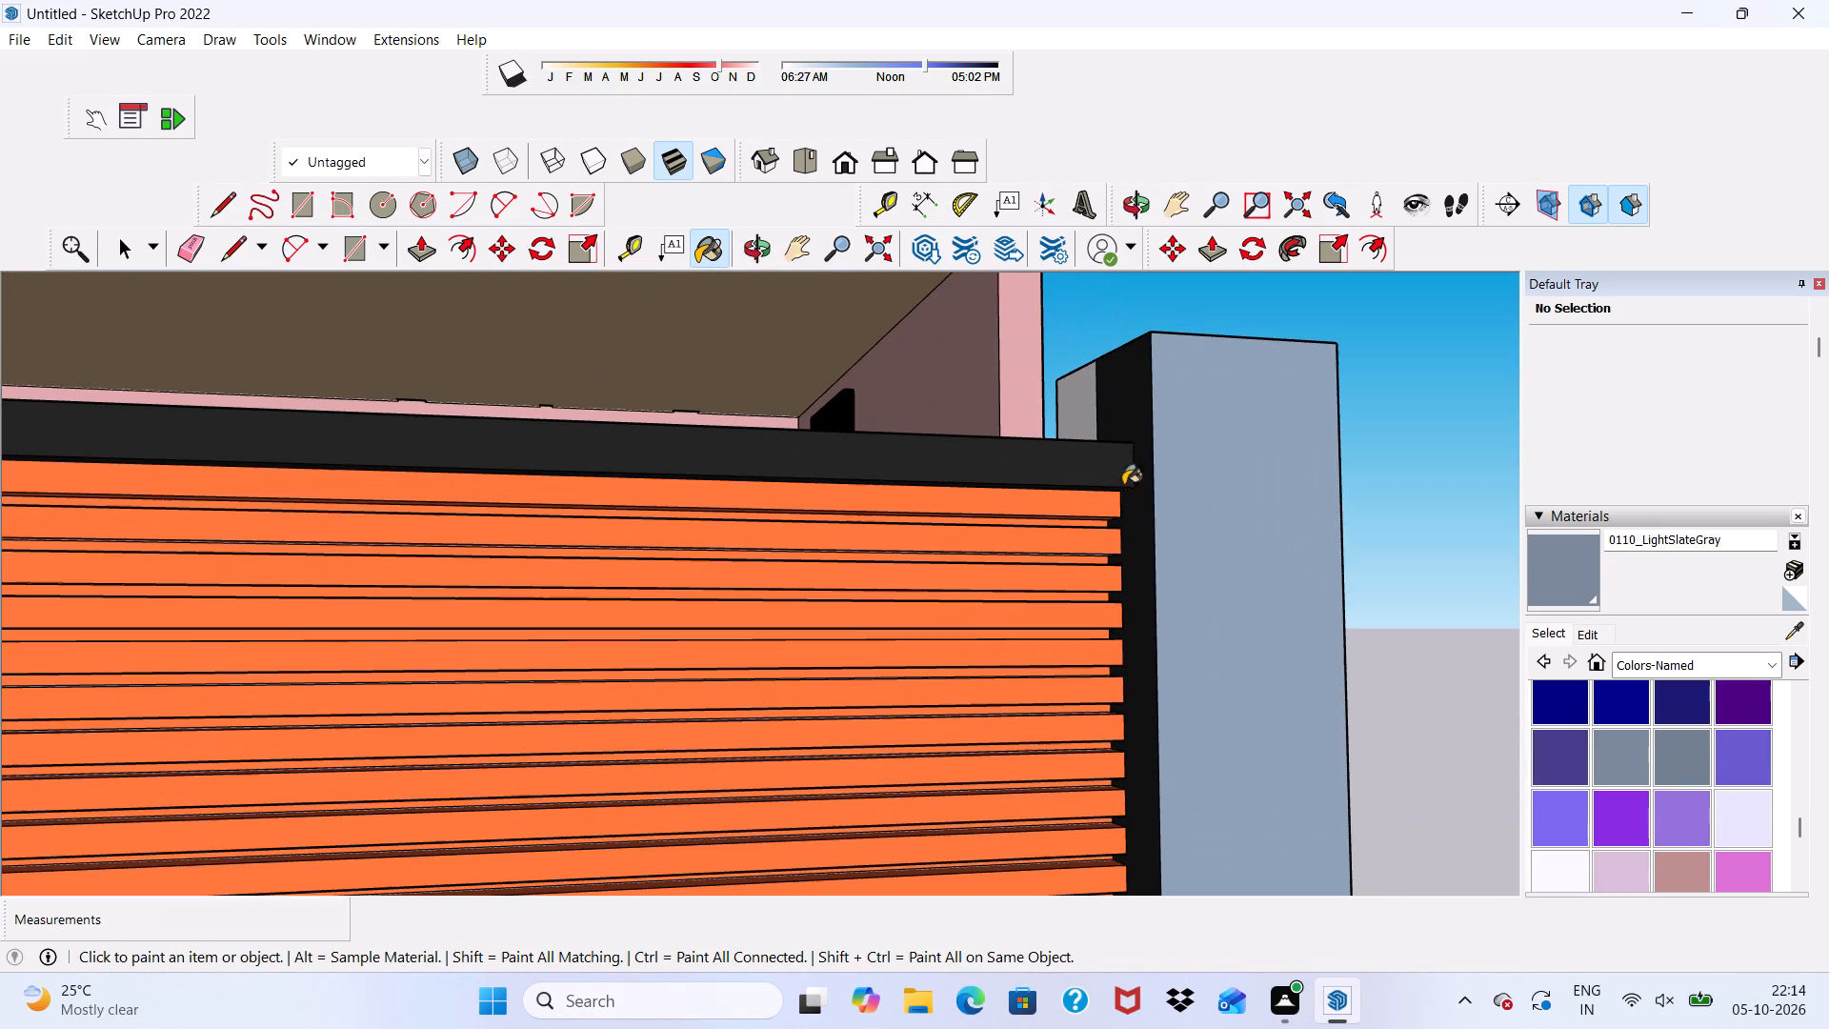
left_click(1087, 411)
scroll(1039, 433, "down", 1)
middle_click_drag(1039, 433, 1428, 483)
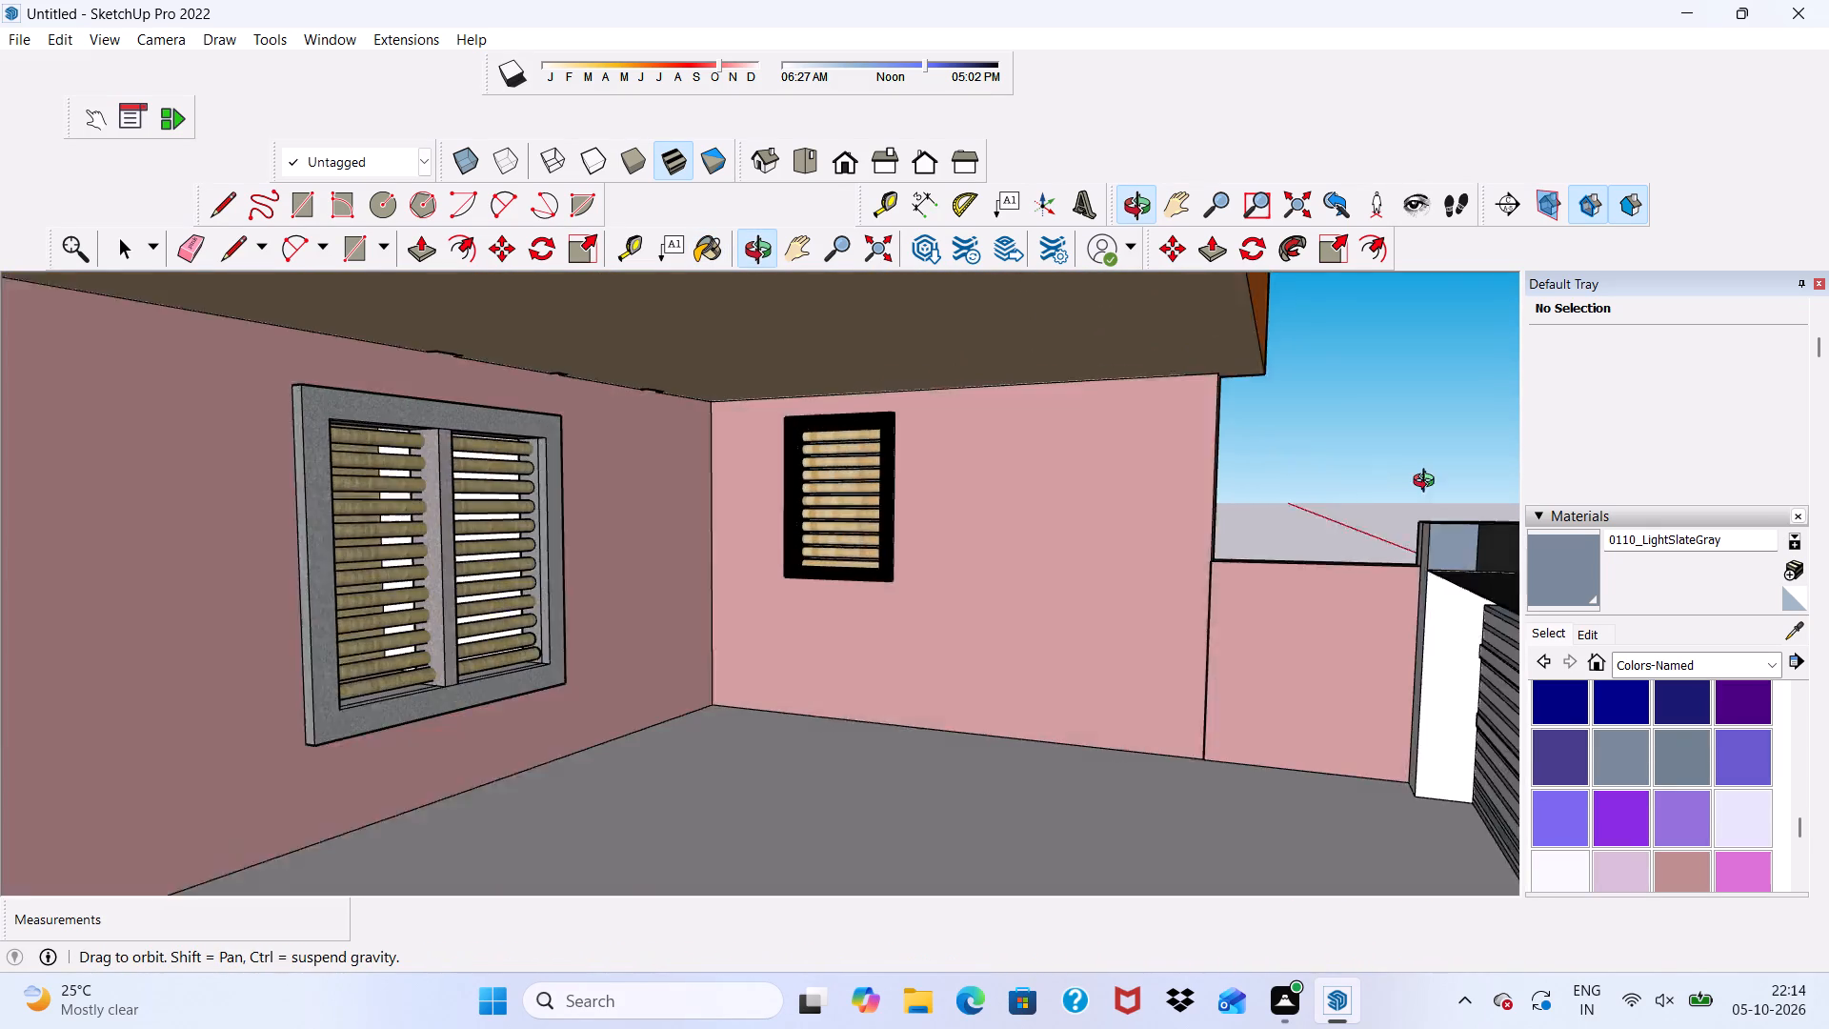
middle_click_drag(1428, 483, 1425, 496)
scroll(1417, 557, "up", 5)
left_click(1424, 652)
scroll(1382, 551, "down", 1)
middle_click_drag(1382, 549, 1259, 606)
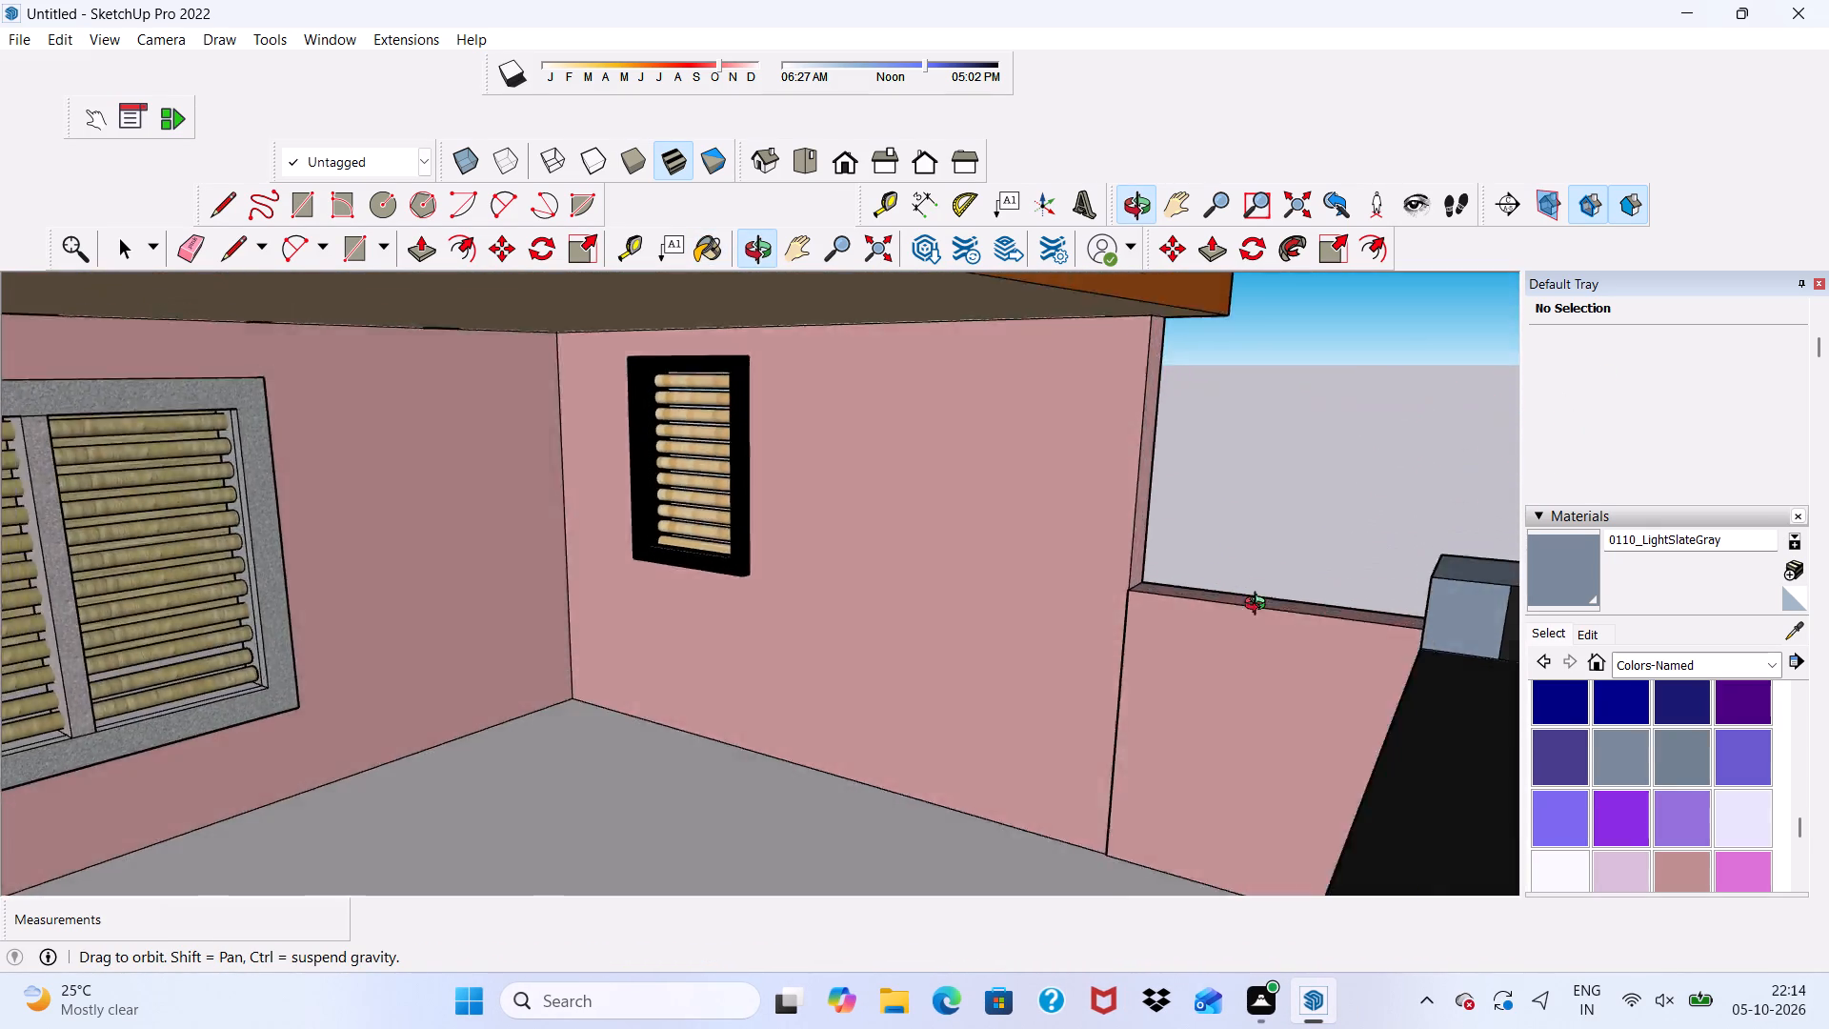
middle_click_drag(1259, 606, 1391, 467)
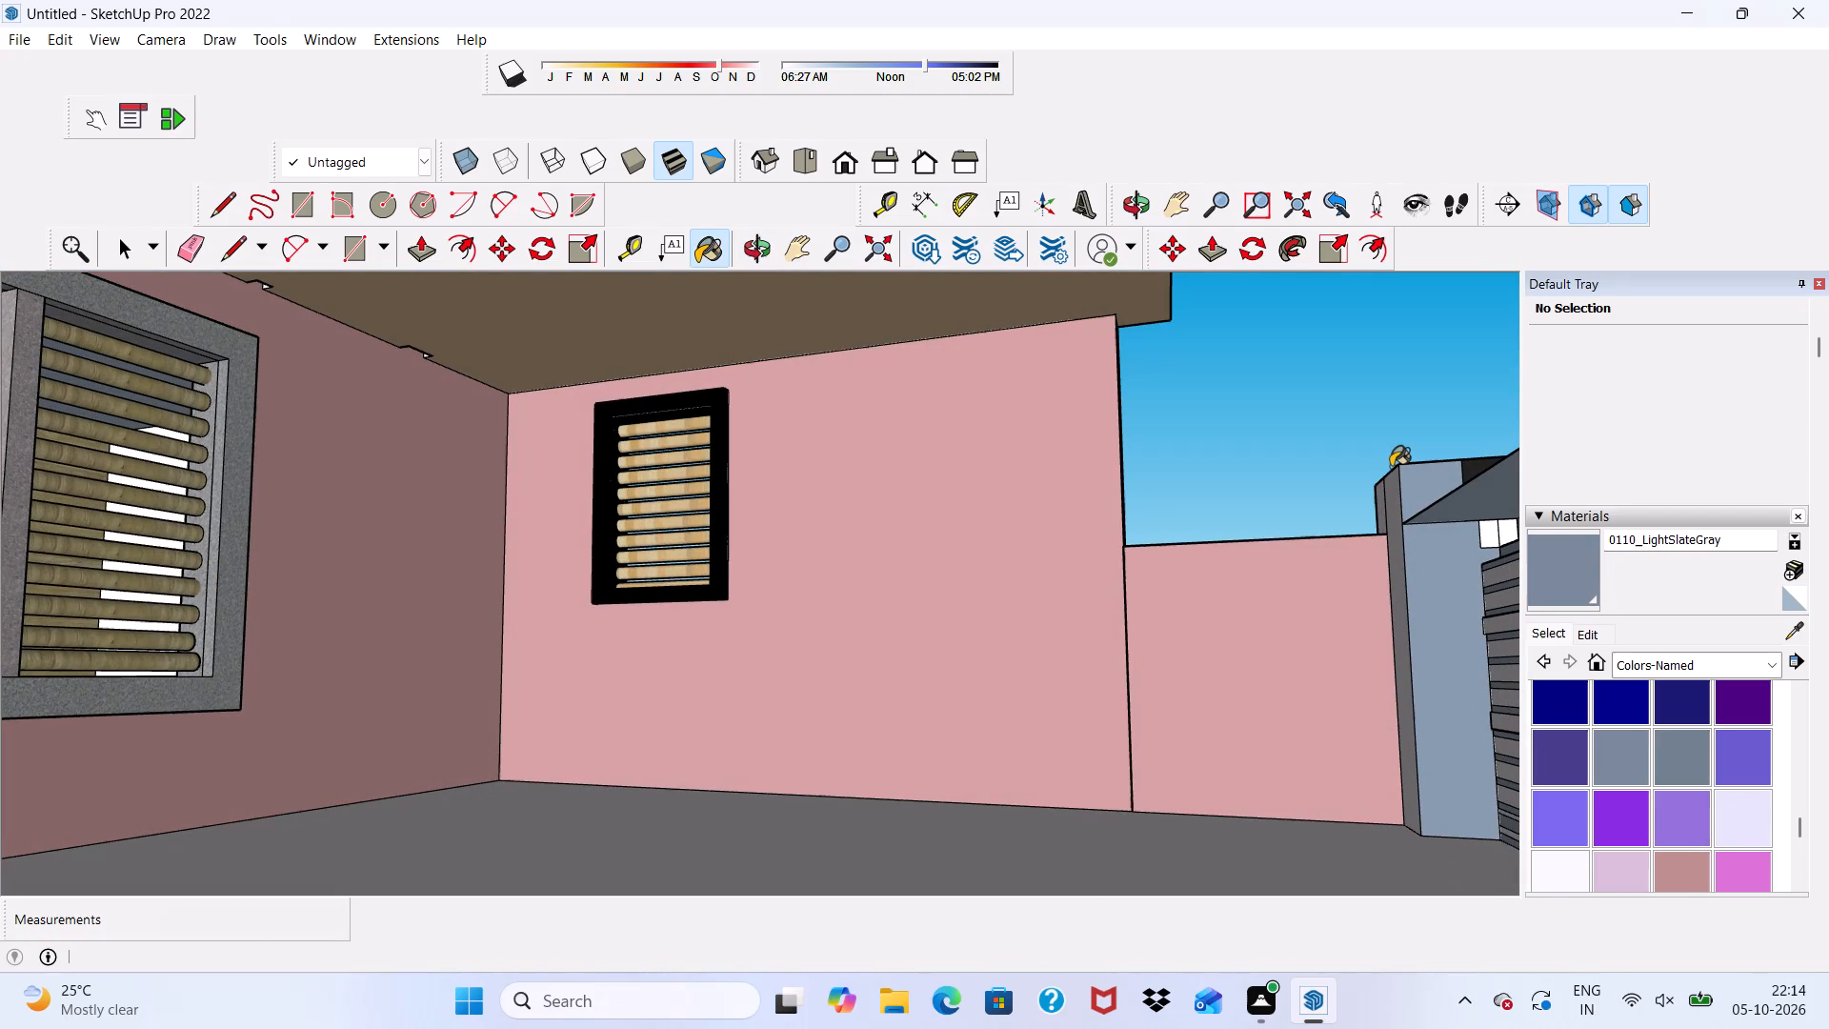
key("space")
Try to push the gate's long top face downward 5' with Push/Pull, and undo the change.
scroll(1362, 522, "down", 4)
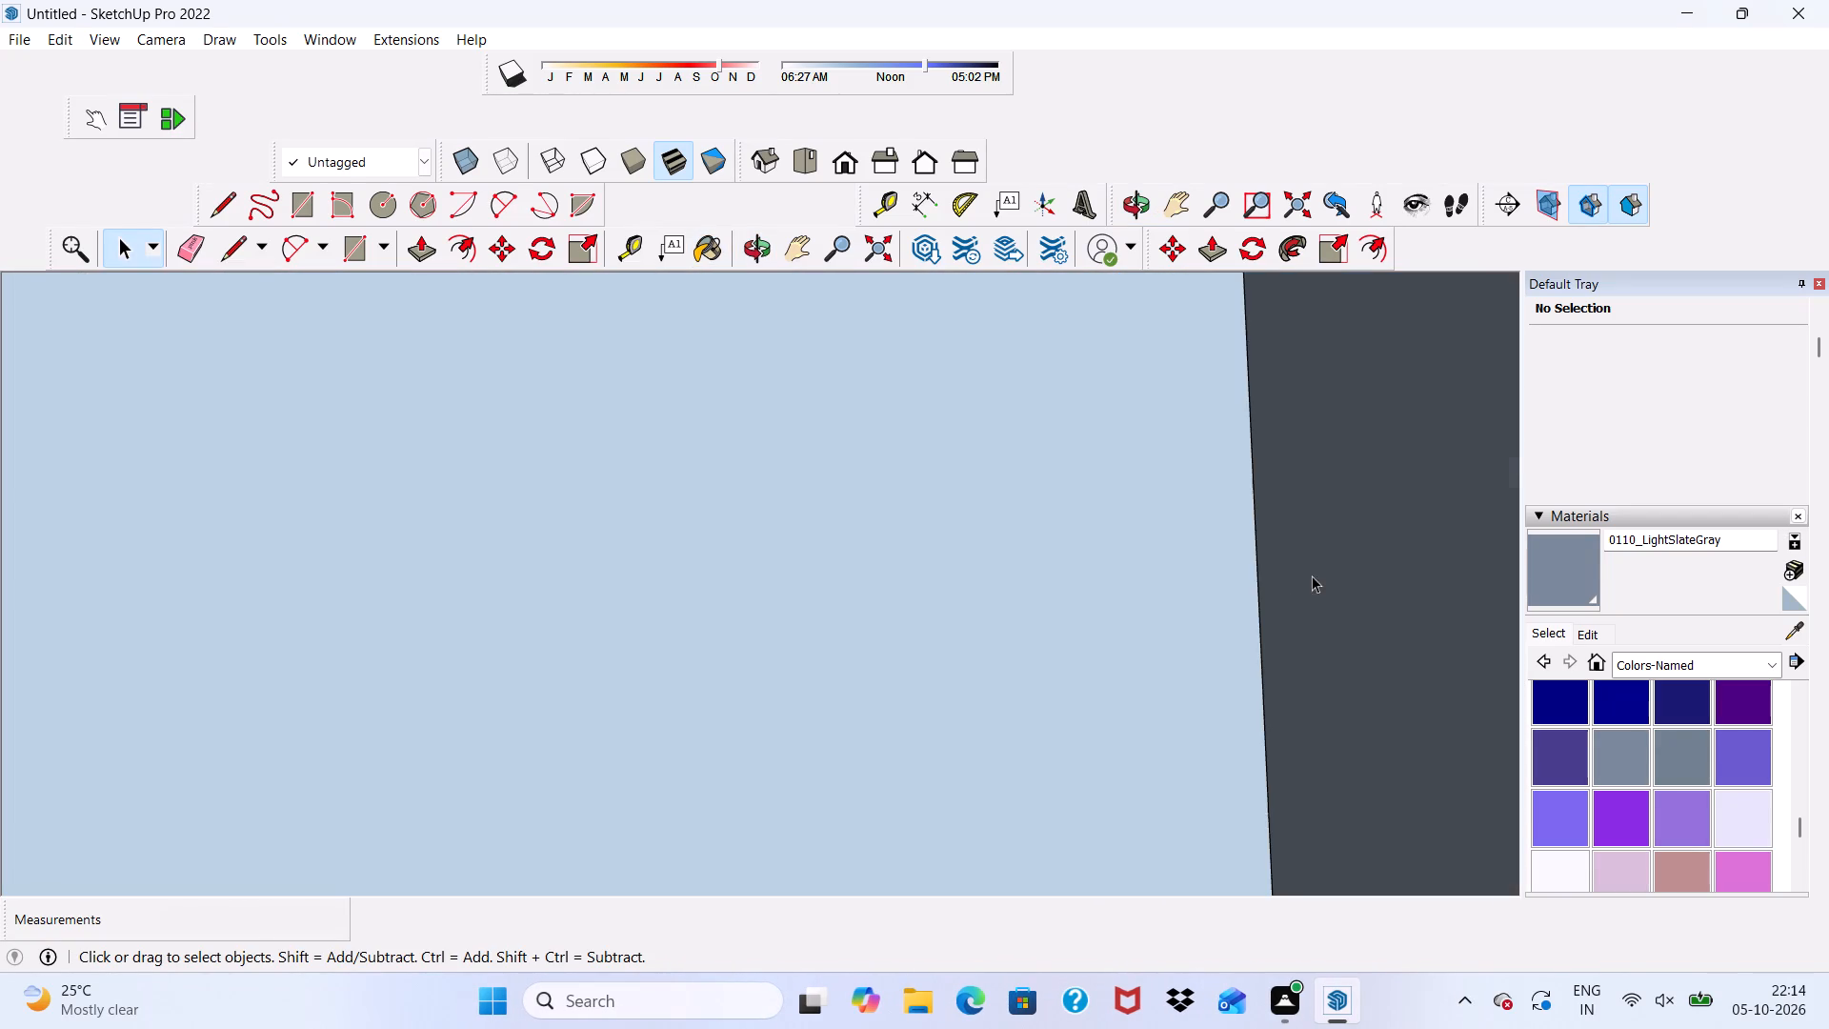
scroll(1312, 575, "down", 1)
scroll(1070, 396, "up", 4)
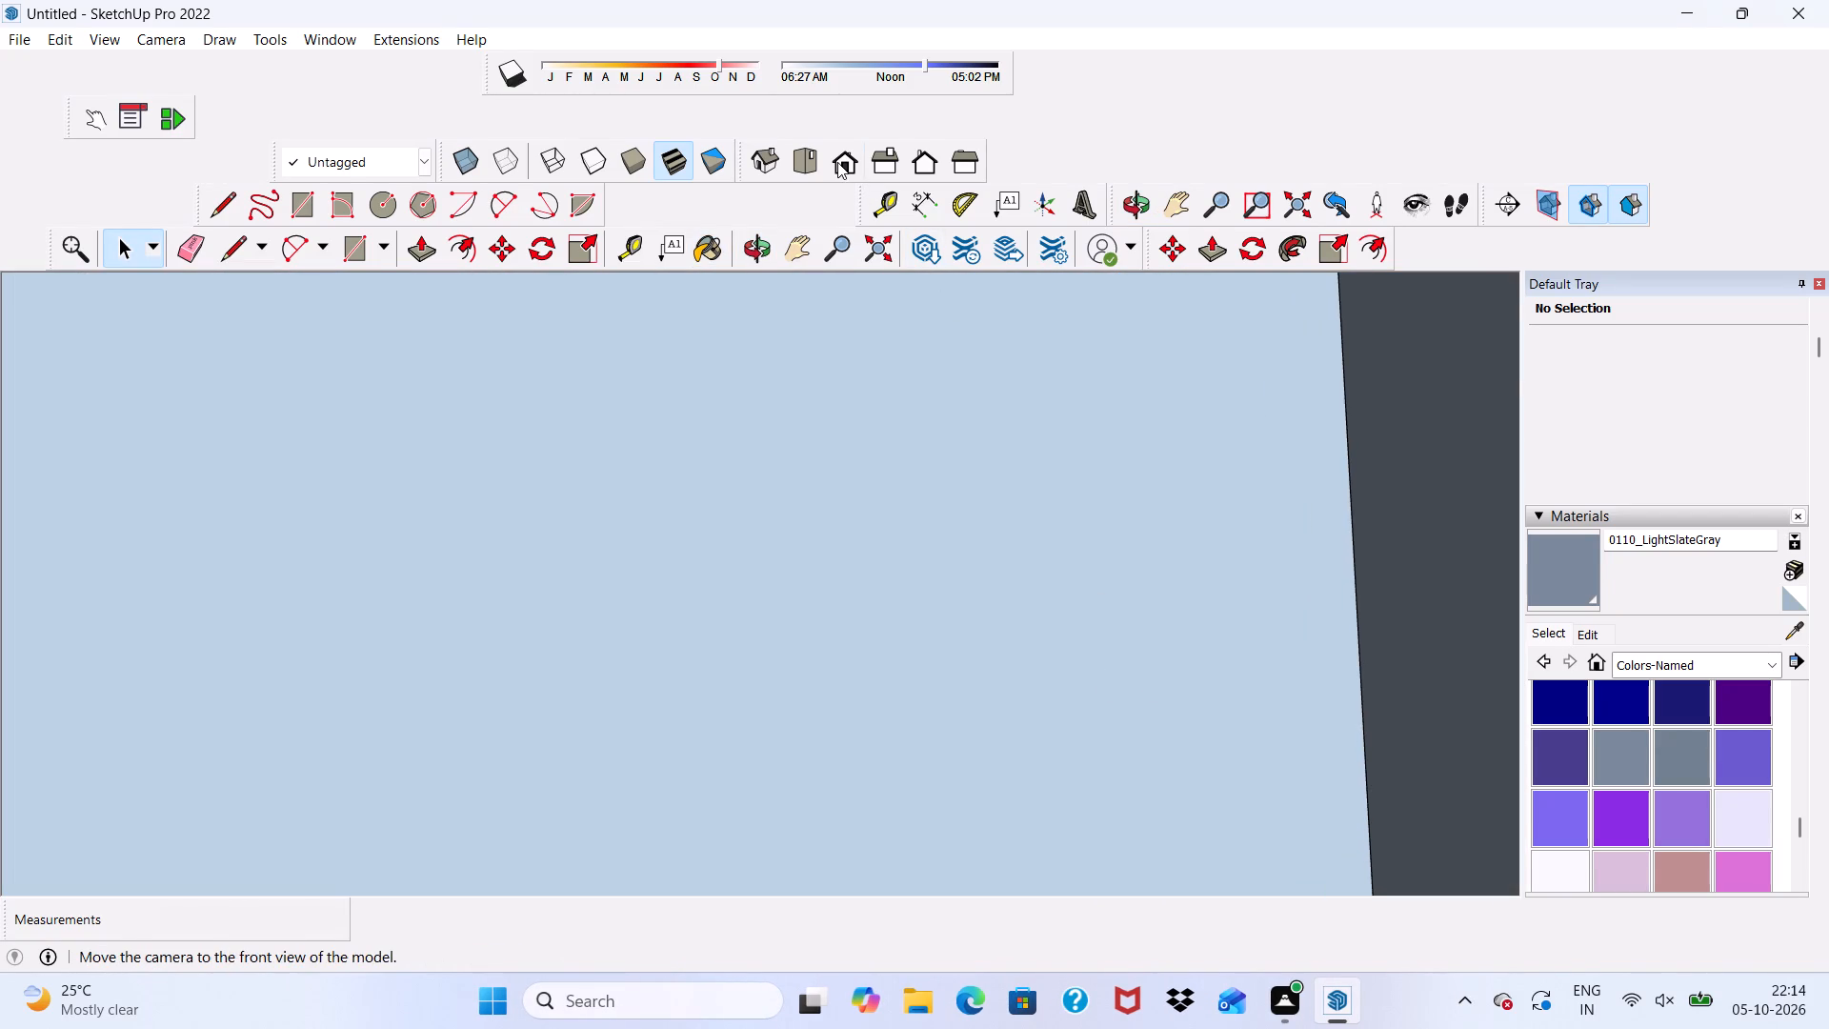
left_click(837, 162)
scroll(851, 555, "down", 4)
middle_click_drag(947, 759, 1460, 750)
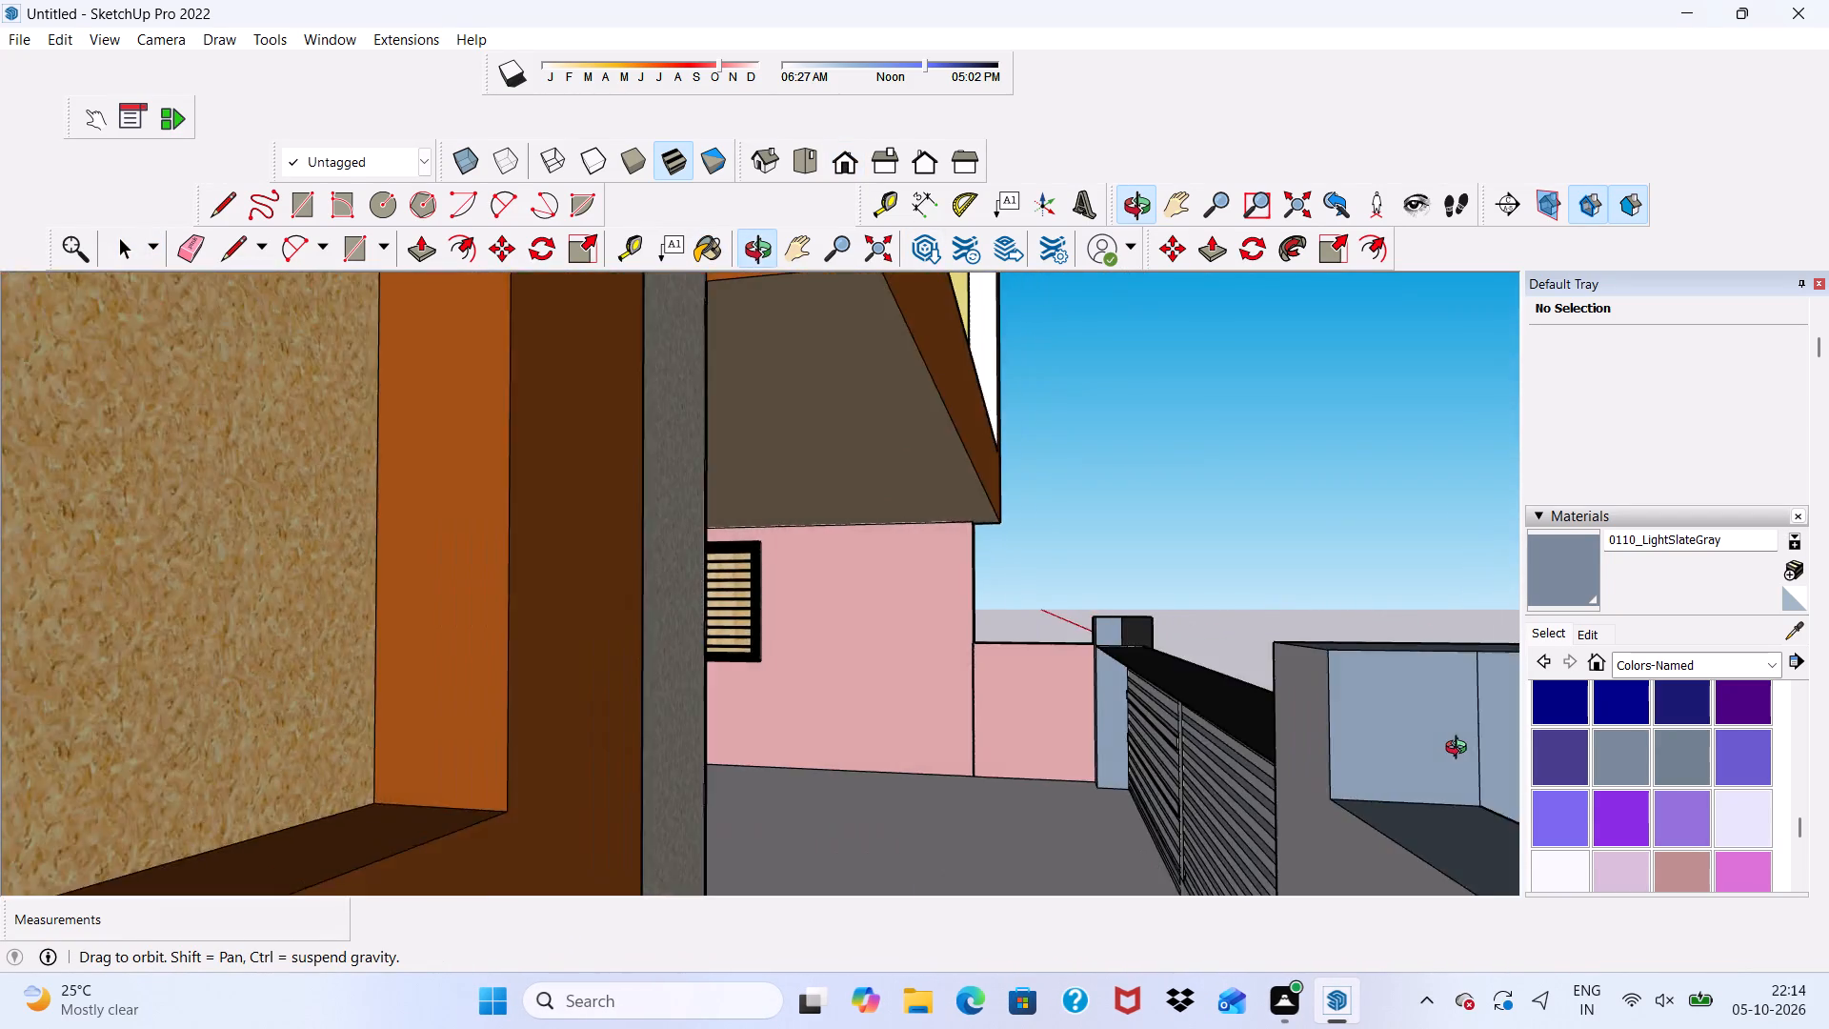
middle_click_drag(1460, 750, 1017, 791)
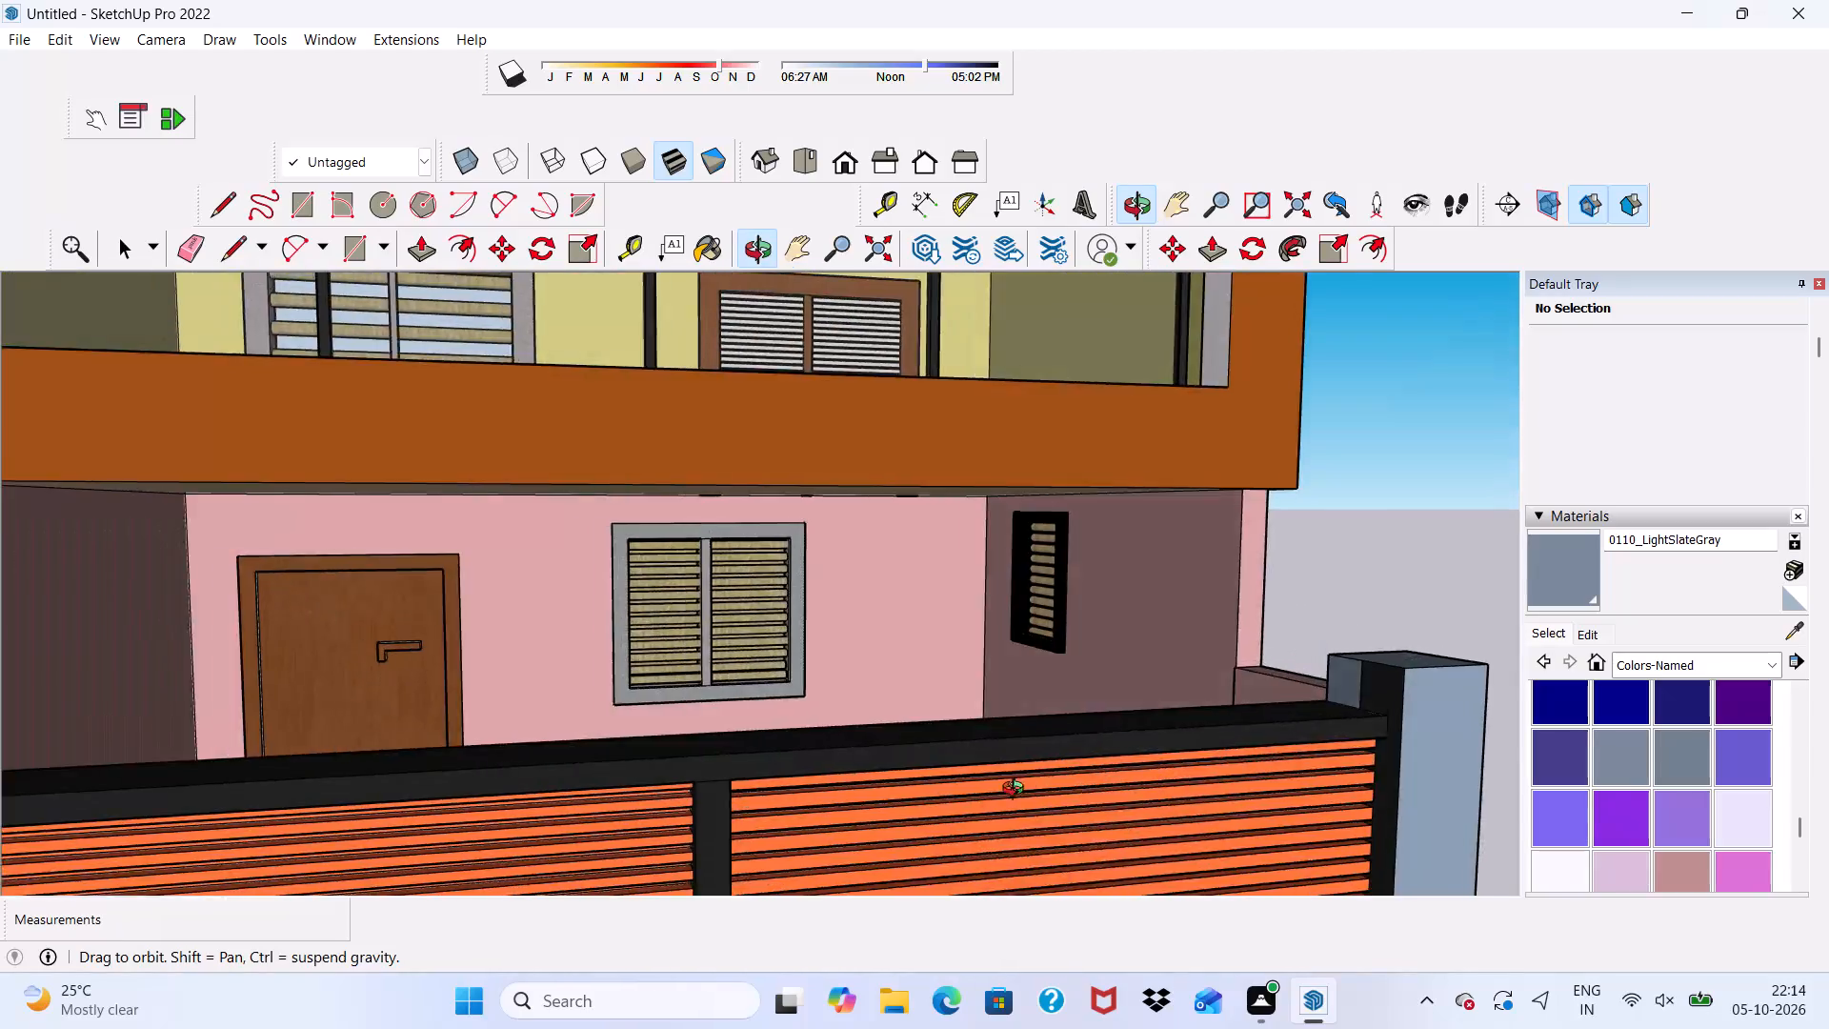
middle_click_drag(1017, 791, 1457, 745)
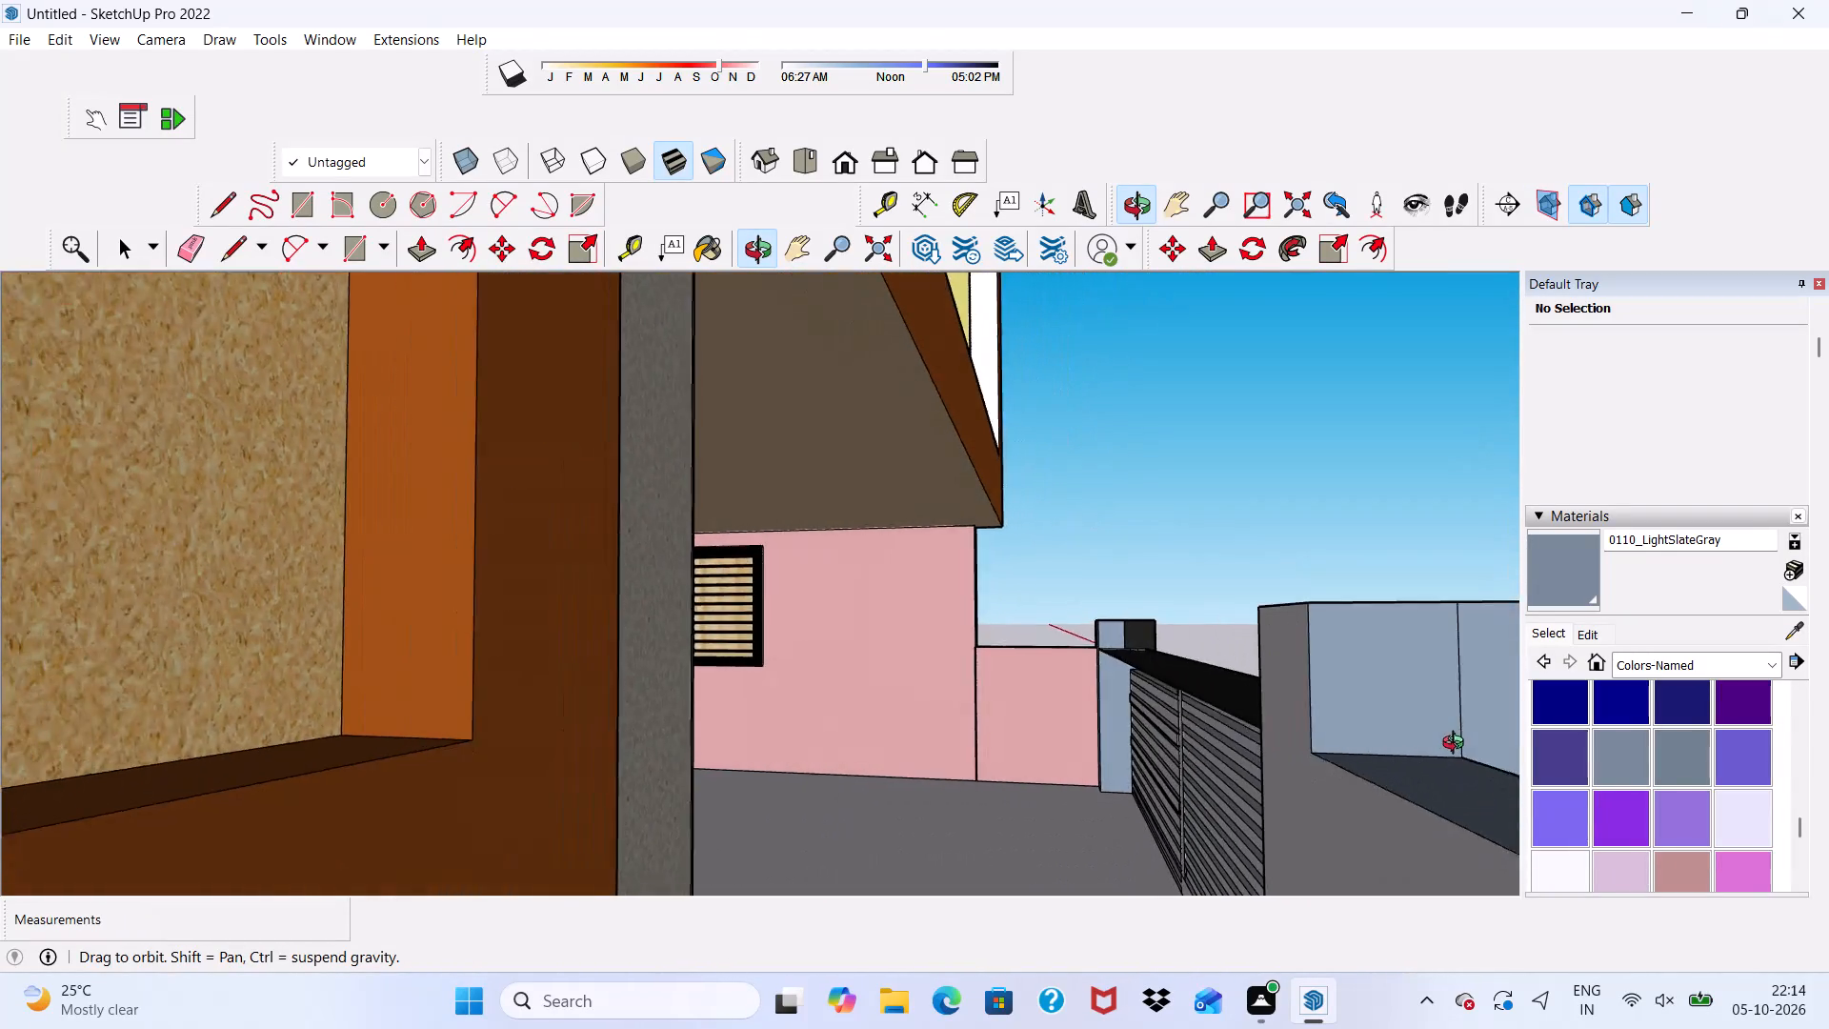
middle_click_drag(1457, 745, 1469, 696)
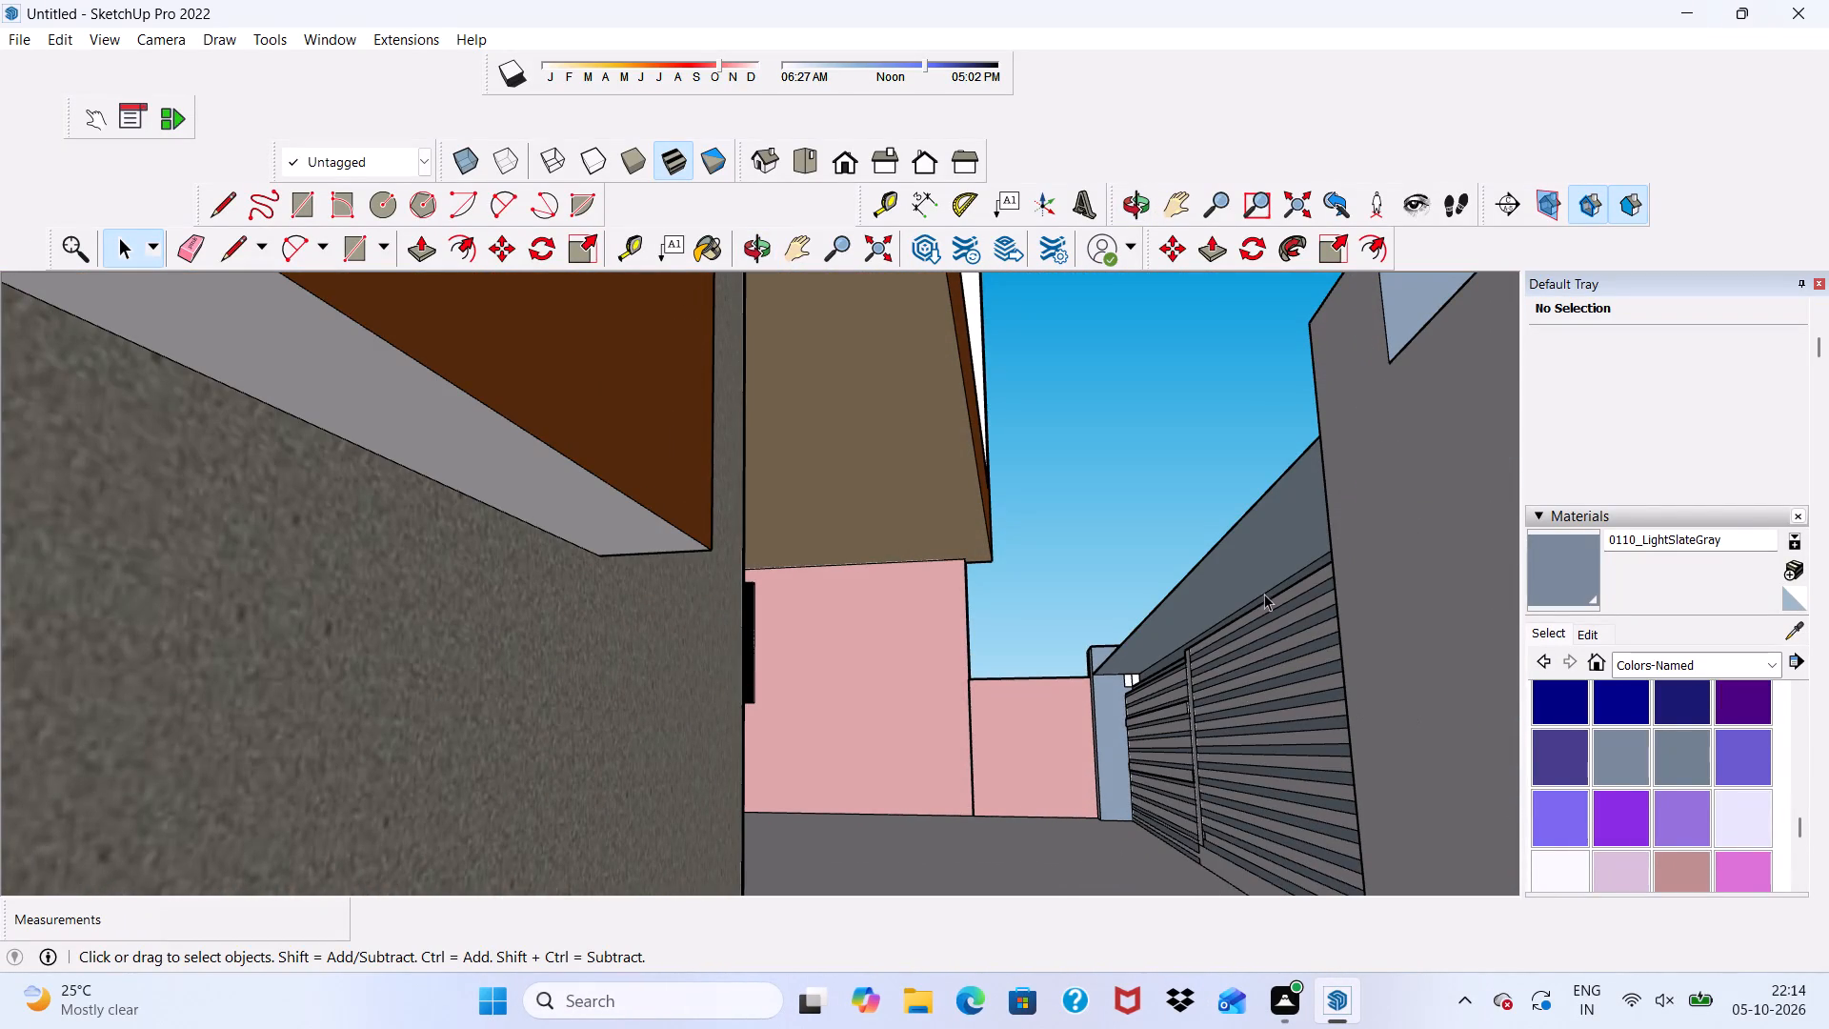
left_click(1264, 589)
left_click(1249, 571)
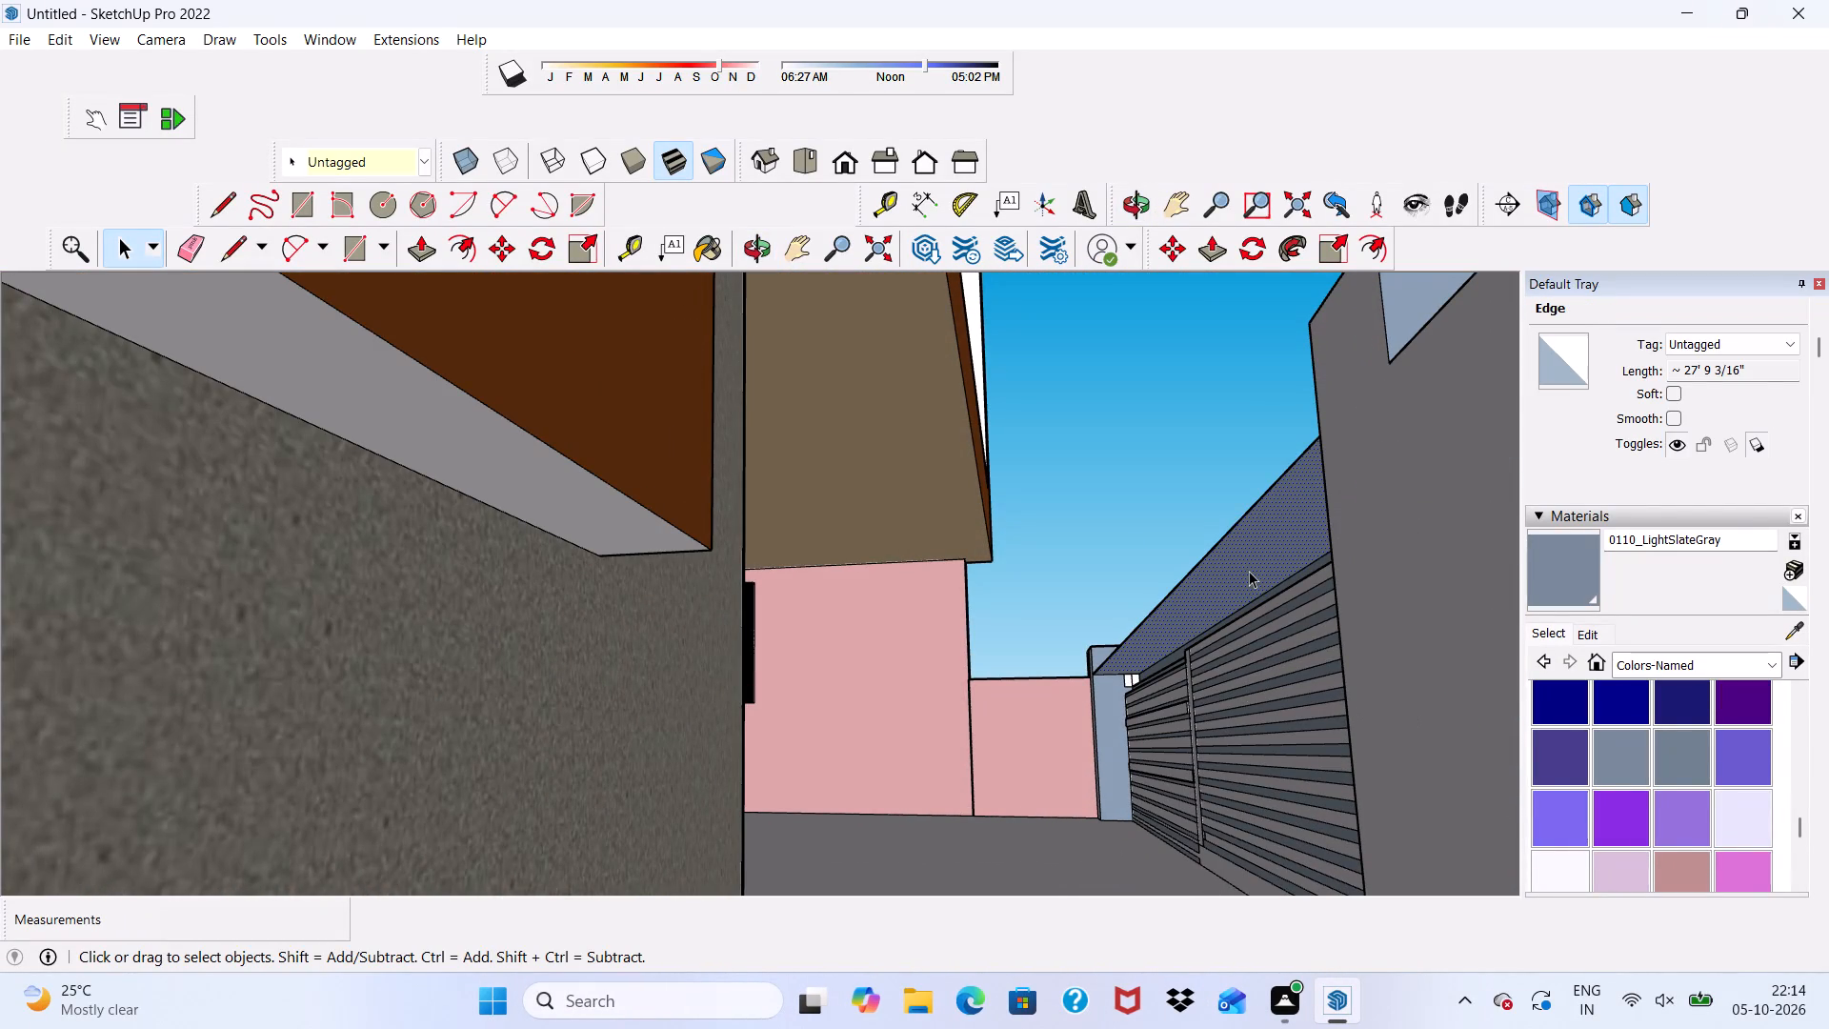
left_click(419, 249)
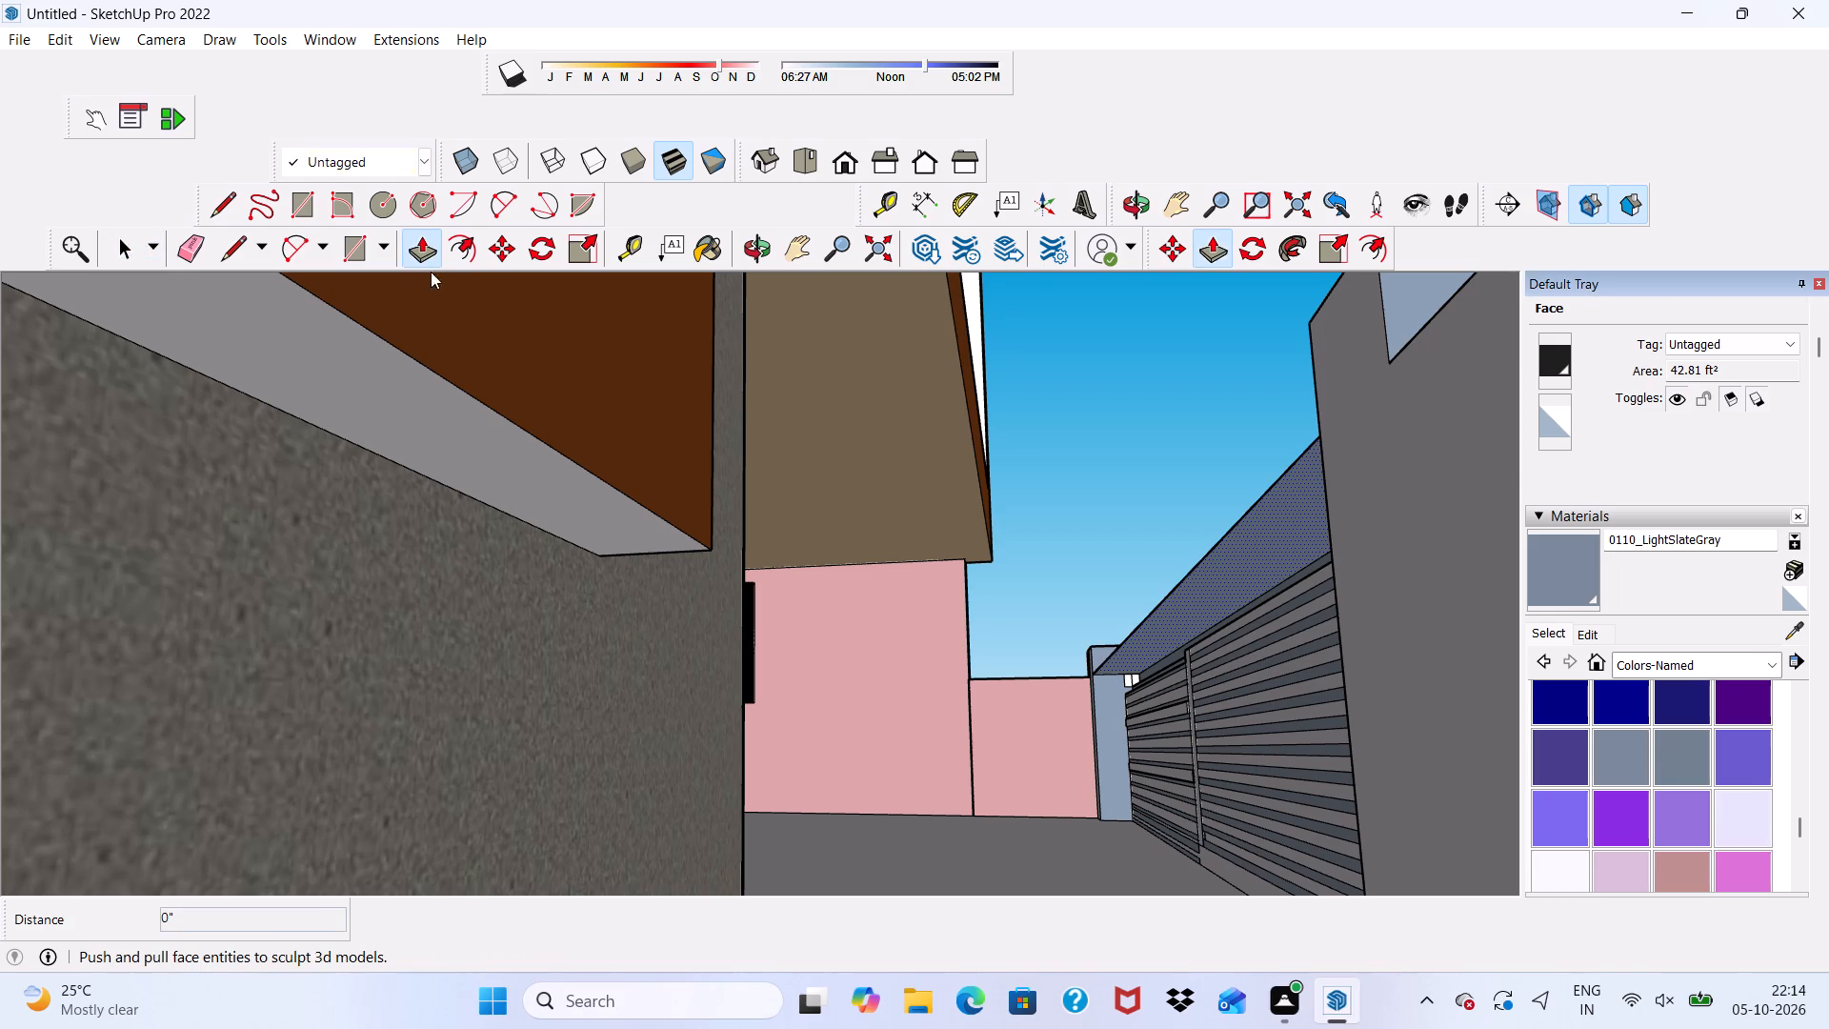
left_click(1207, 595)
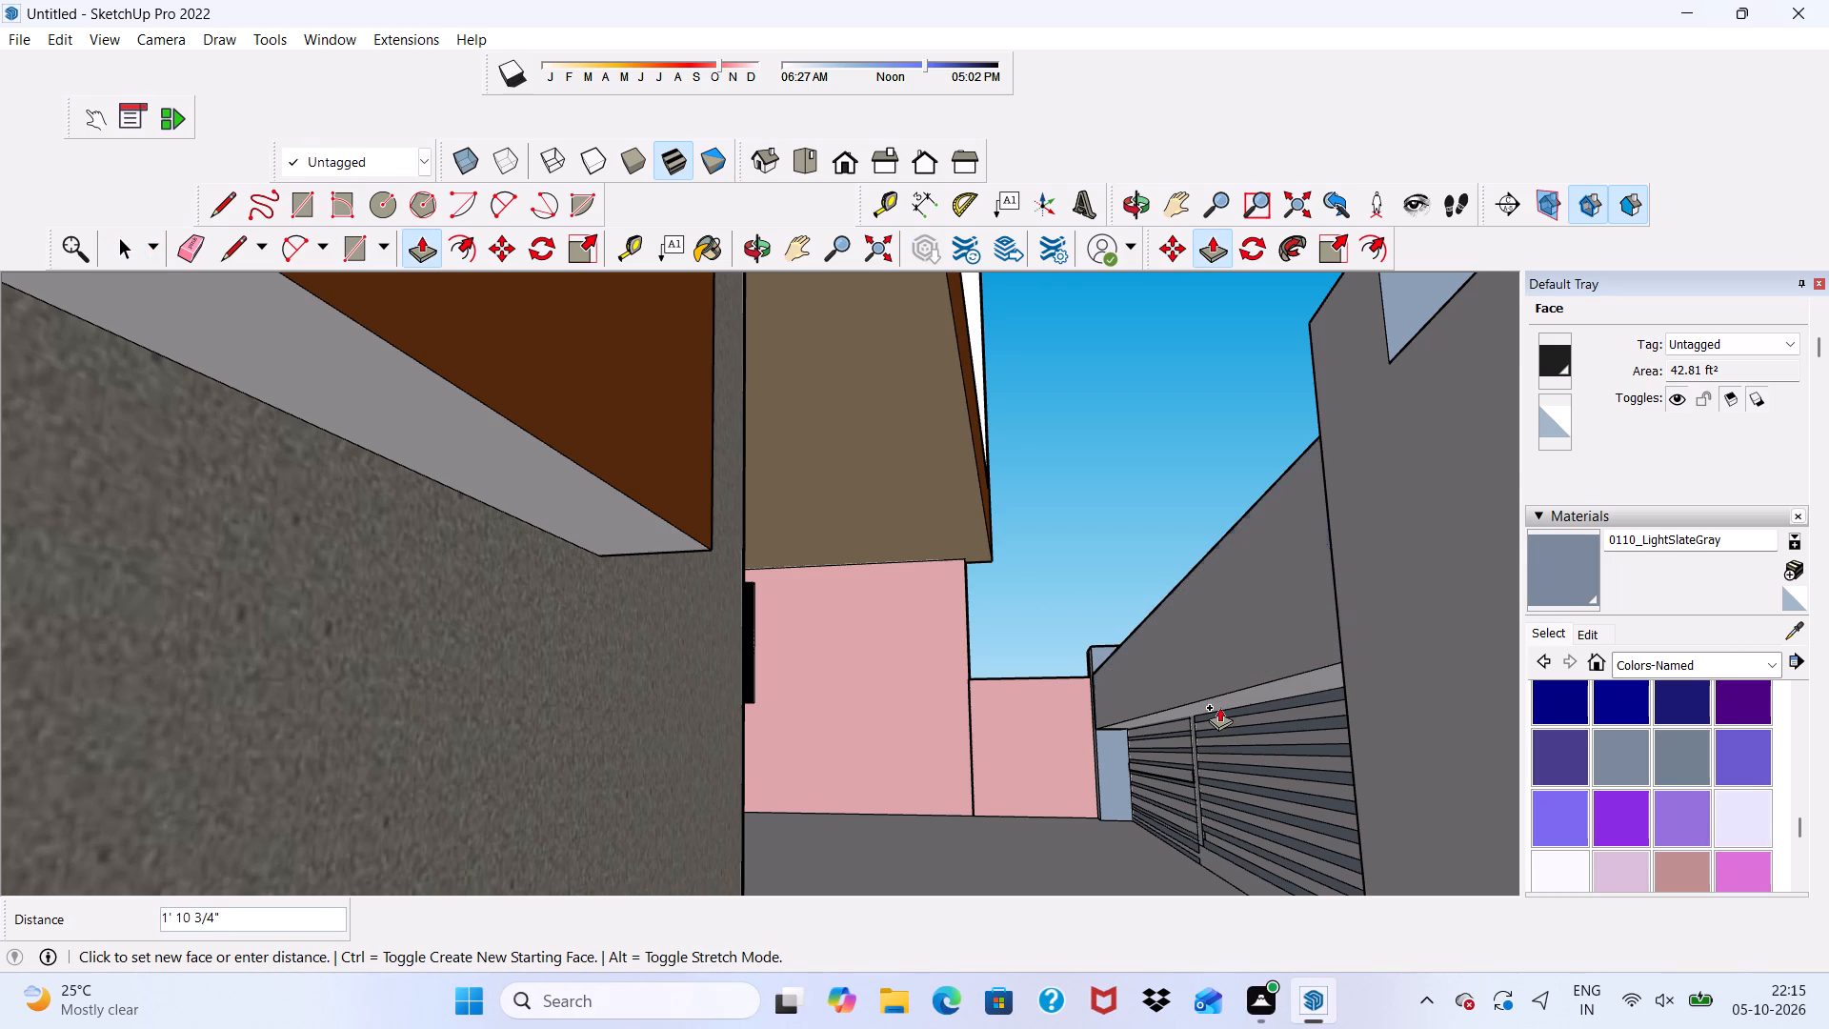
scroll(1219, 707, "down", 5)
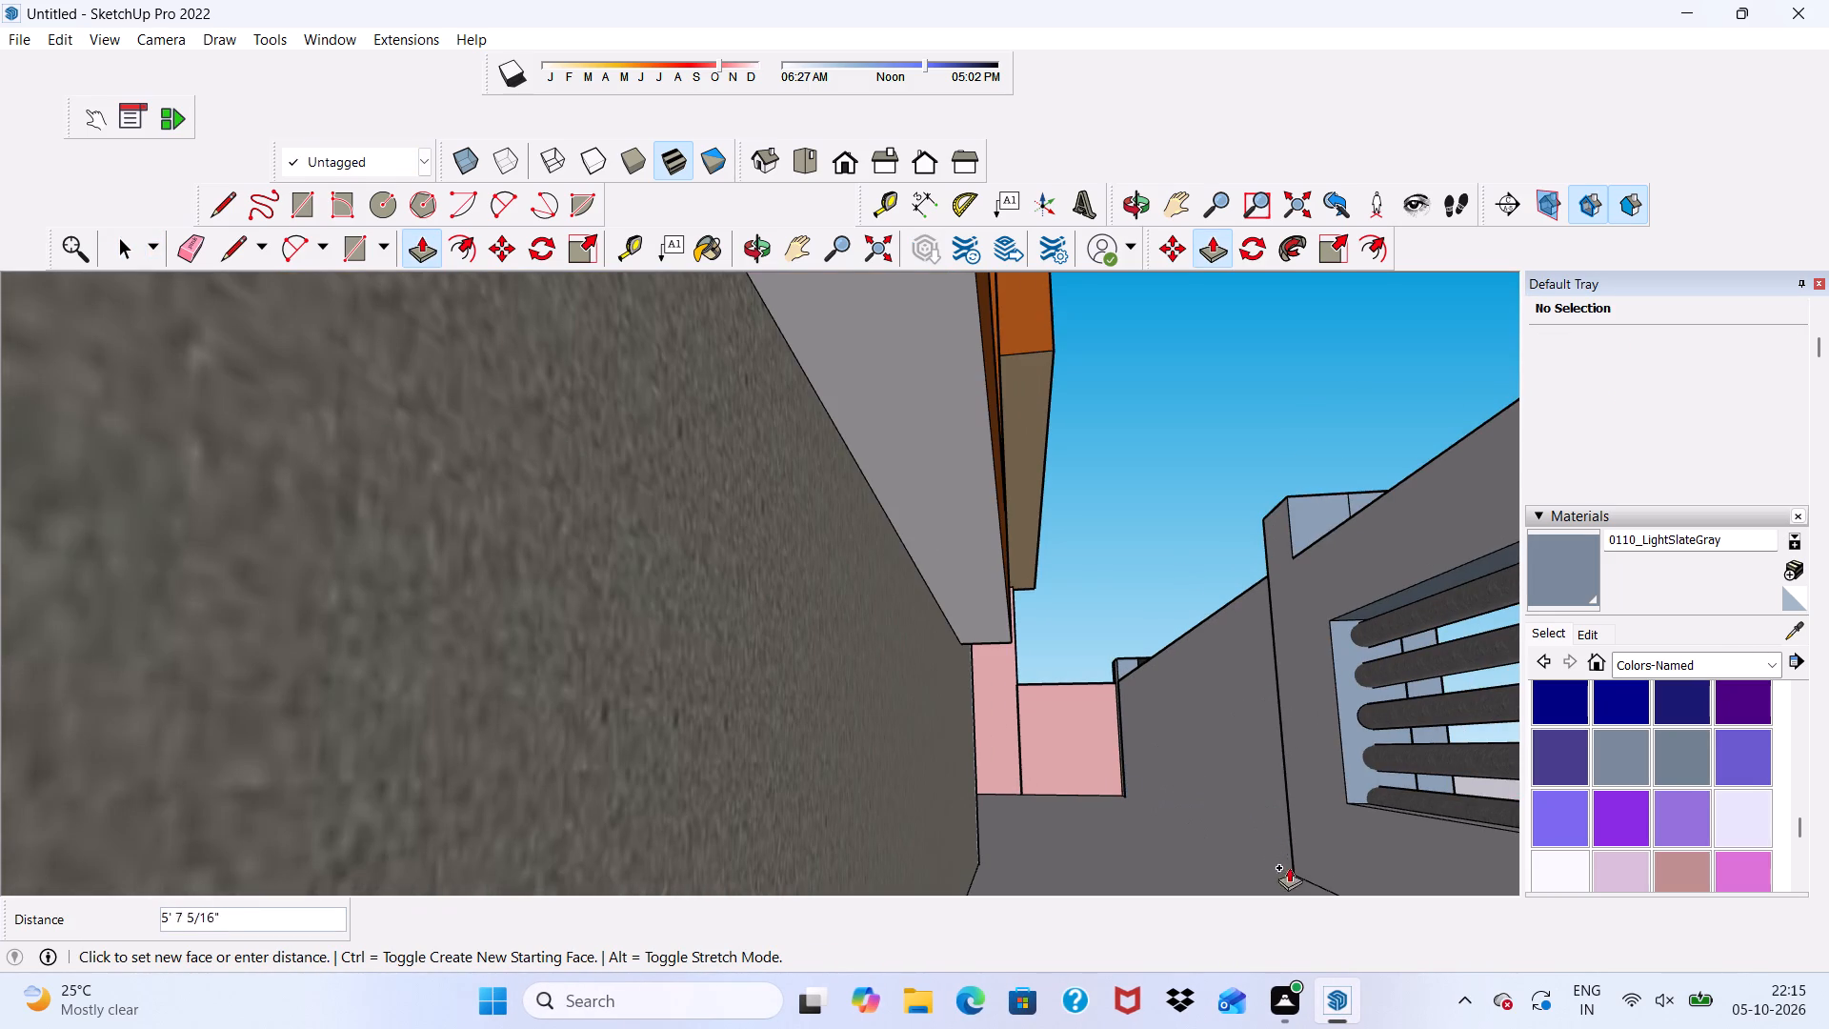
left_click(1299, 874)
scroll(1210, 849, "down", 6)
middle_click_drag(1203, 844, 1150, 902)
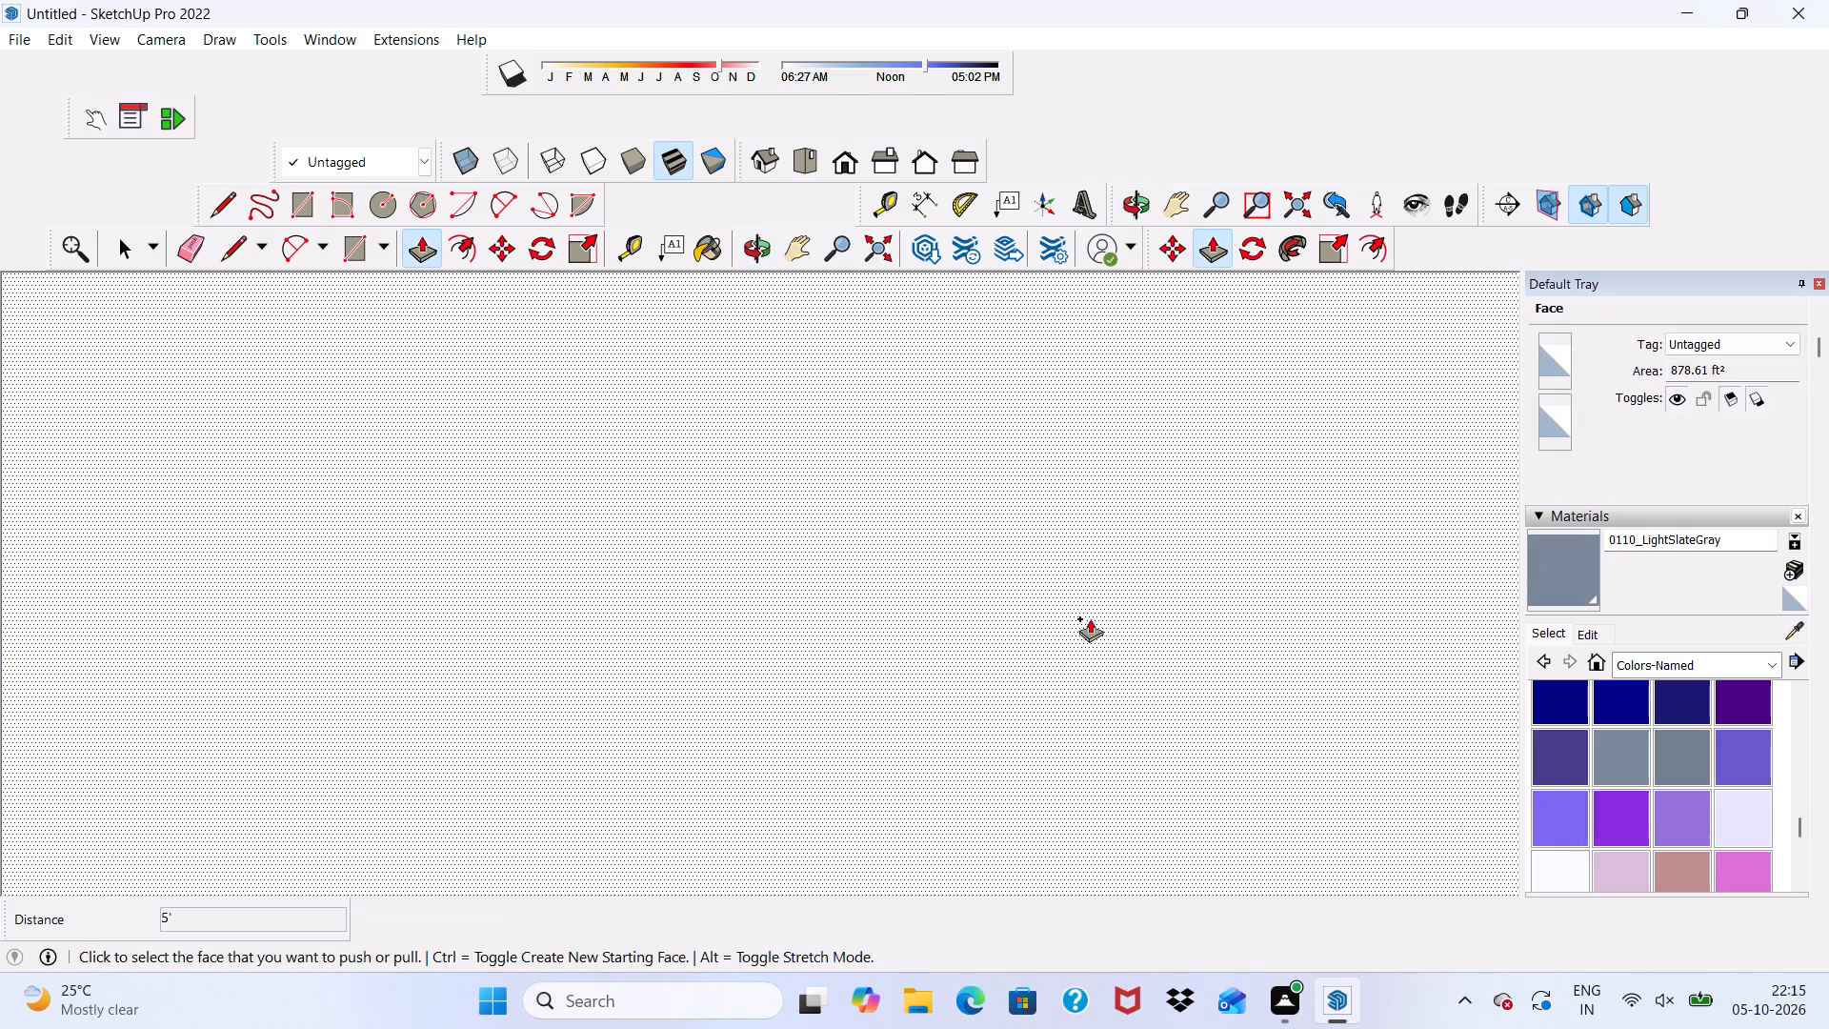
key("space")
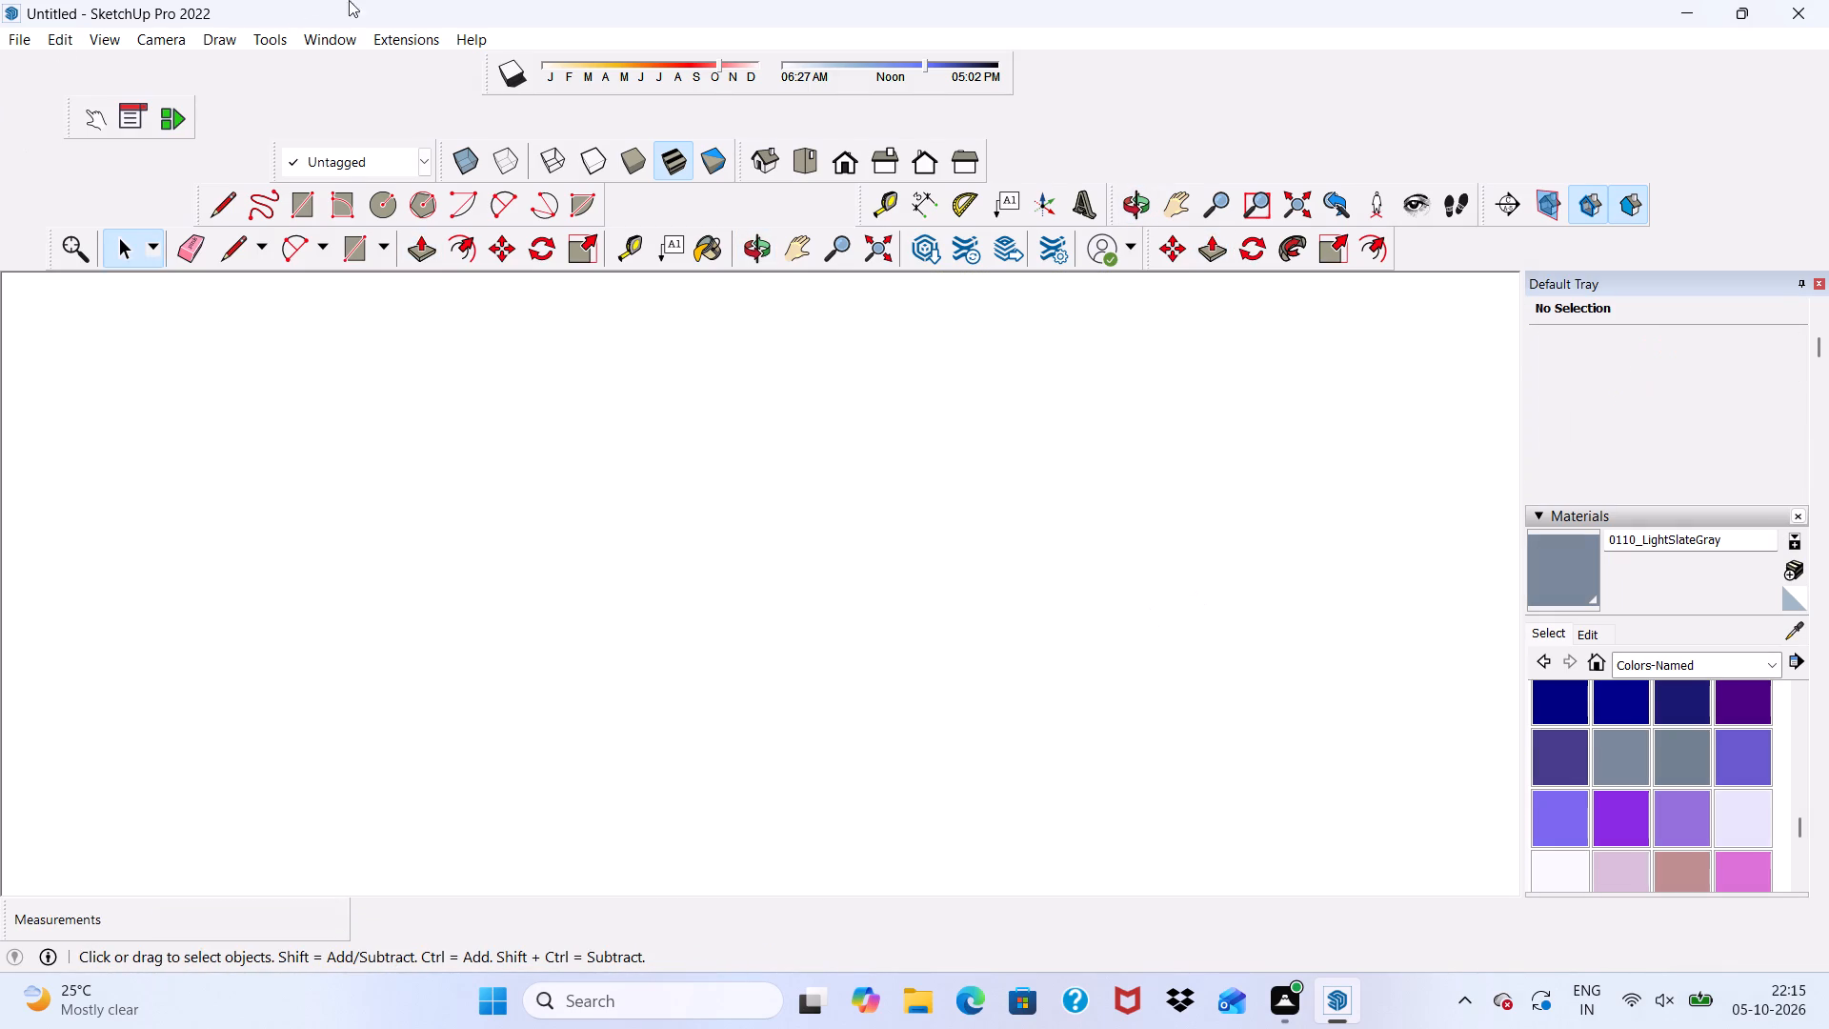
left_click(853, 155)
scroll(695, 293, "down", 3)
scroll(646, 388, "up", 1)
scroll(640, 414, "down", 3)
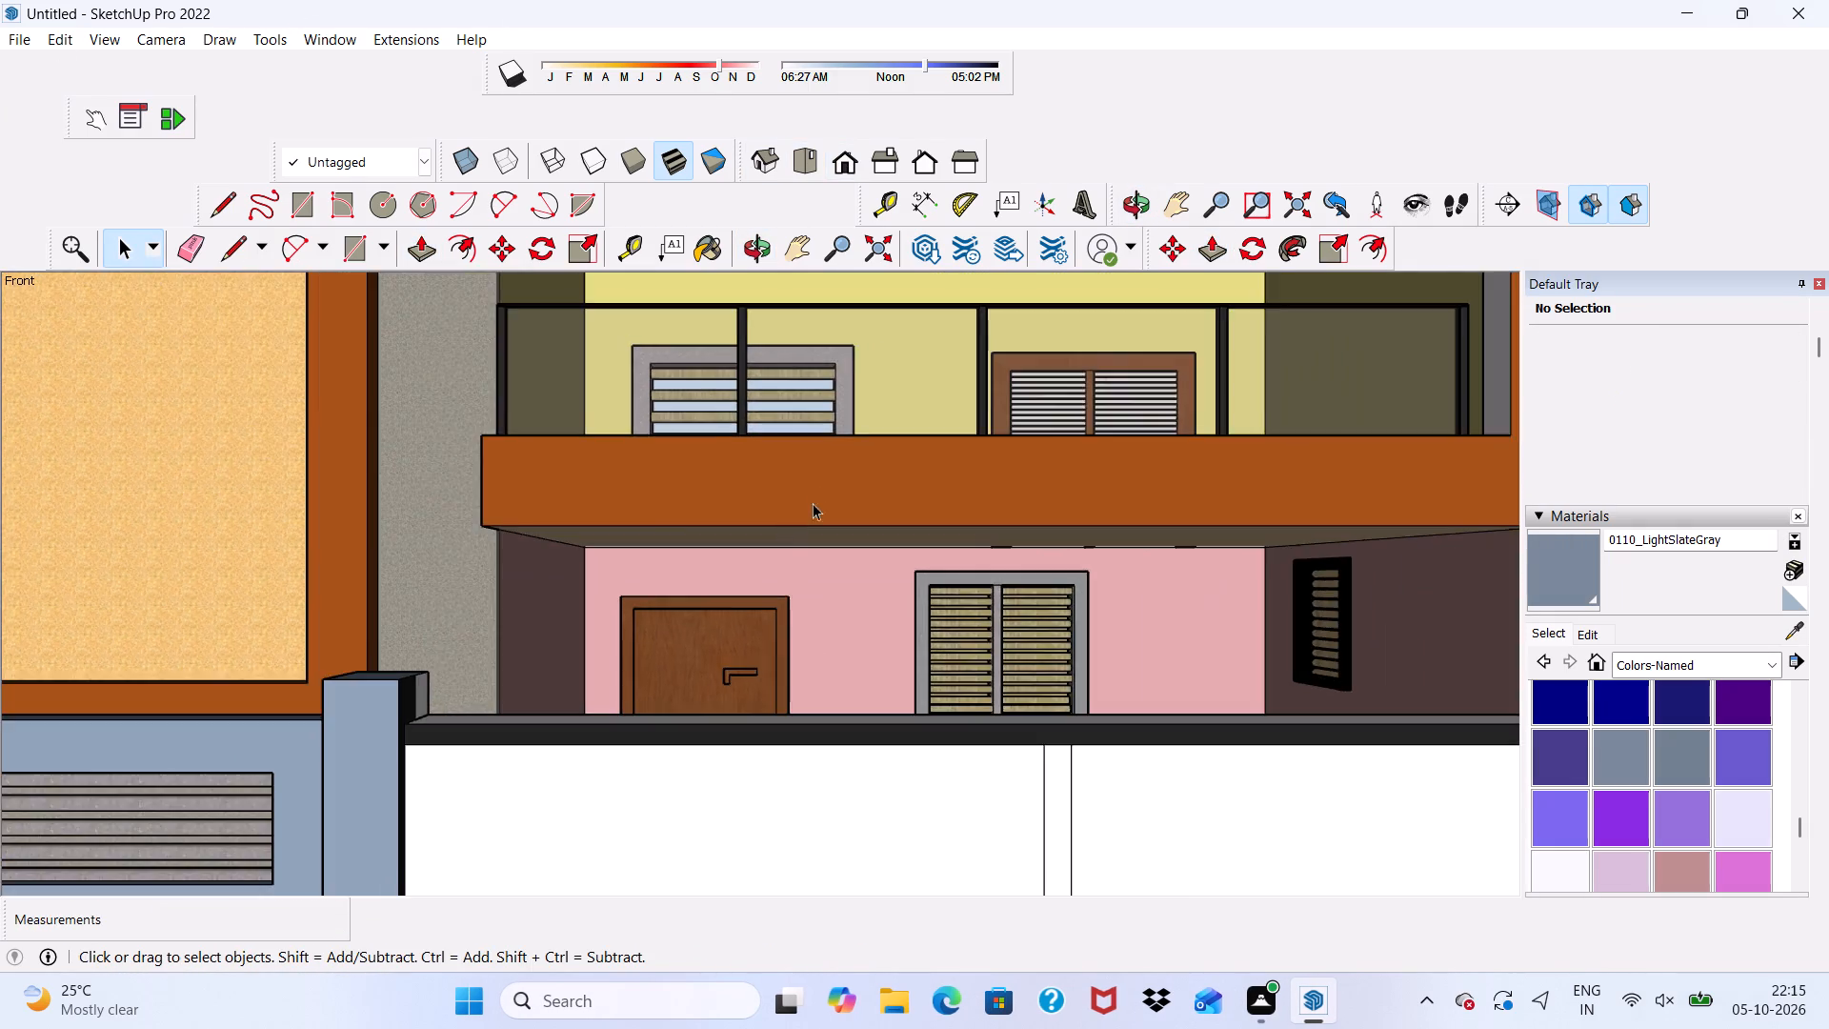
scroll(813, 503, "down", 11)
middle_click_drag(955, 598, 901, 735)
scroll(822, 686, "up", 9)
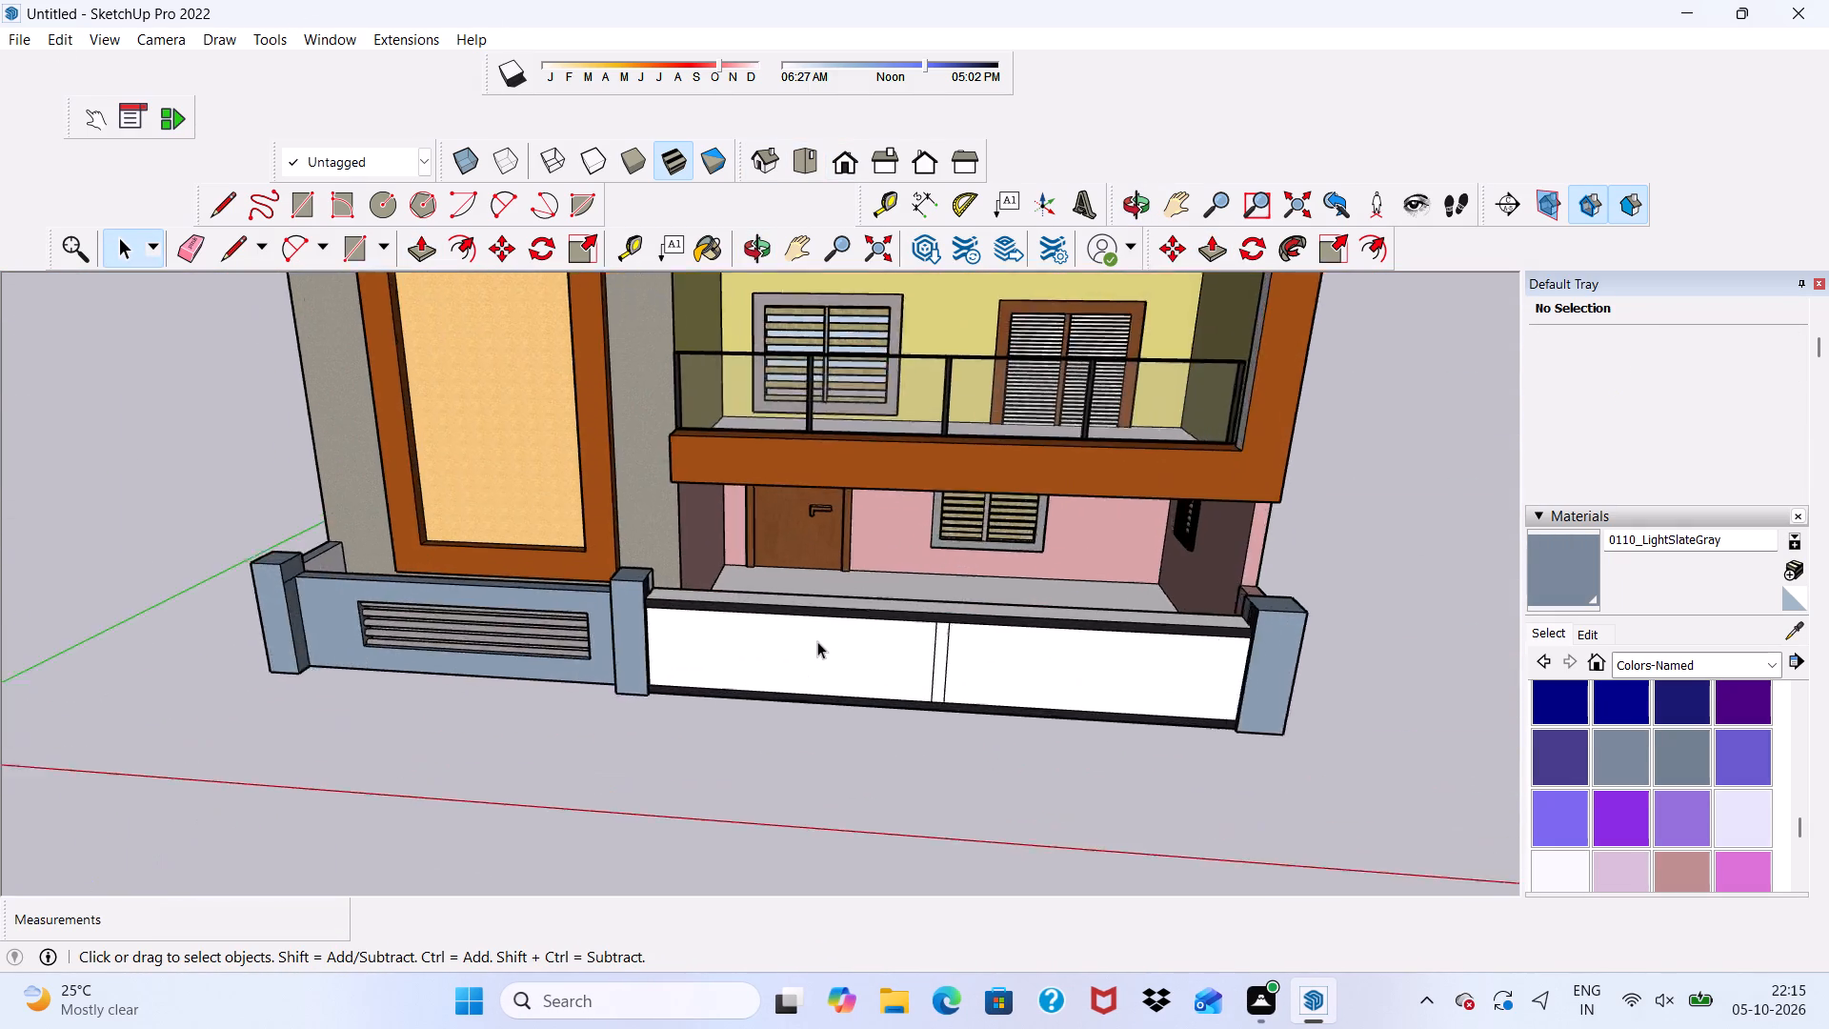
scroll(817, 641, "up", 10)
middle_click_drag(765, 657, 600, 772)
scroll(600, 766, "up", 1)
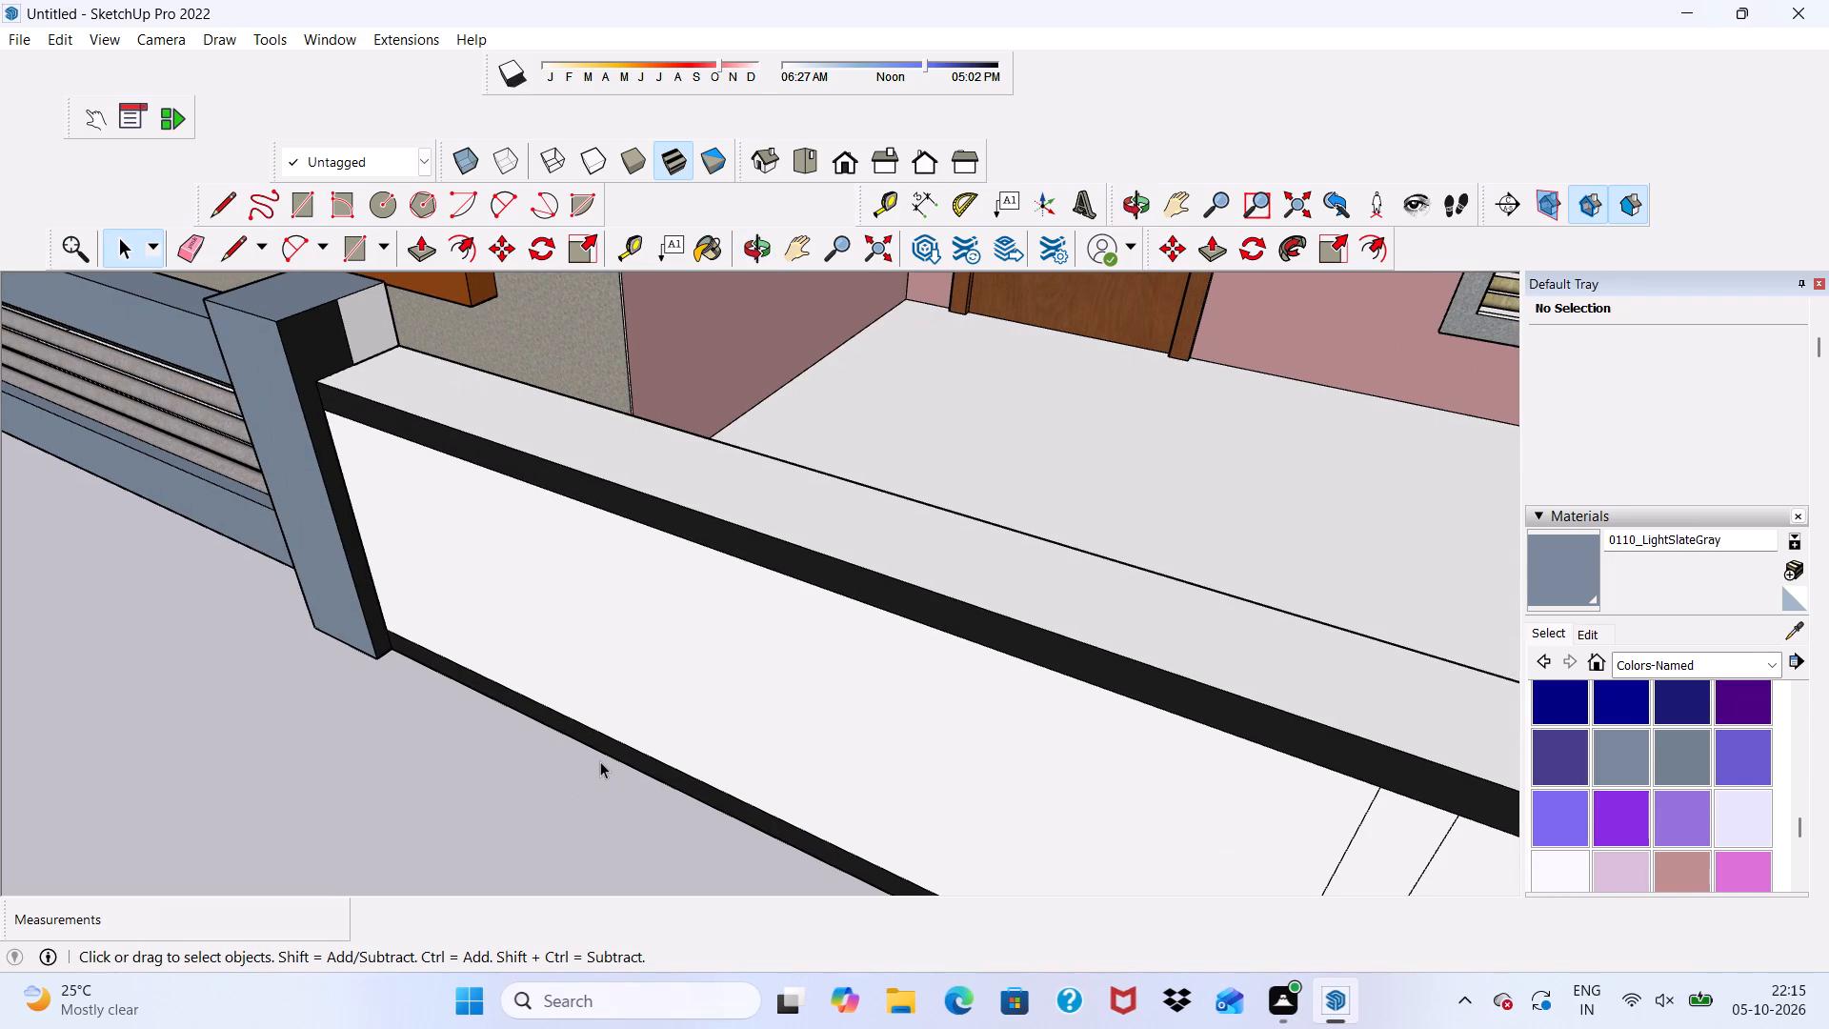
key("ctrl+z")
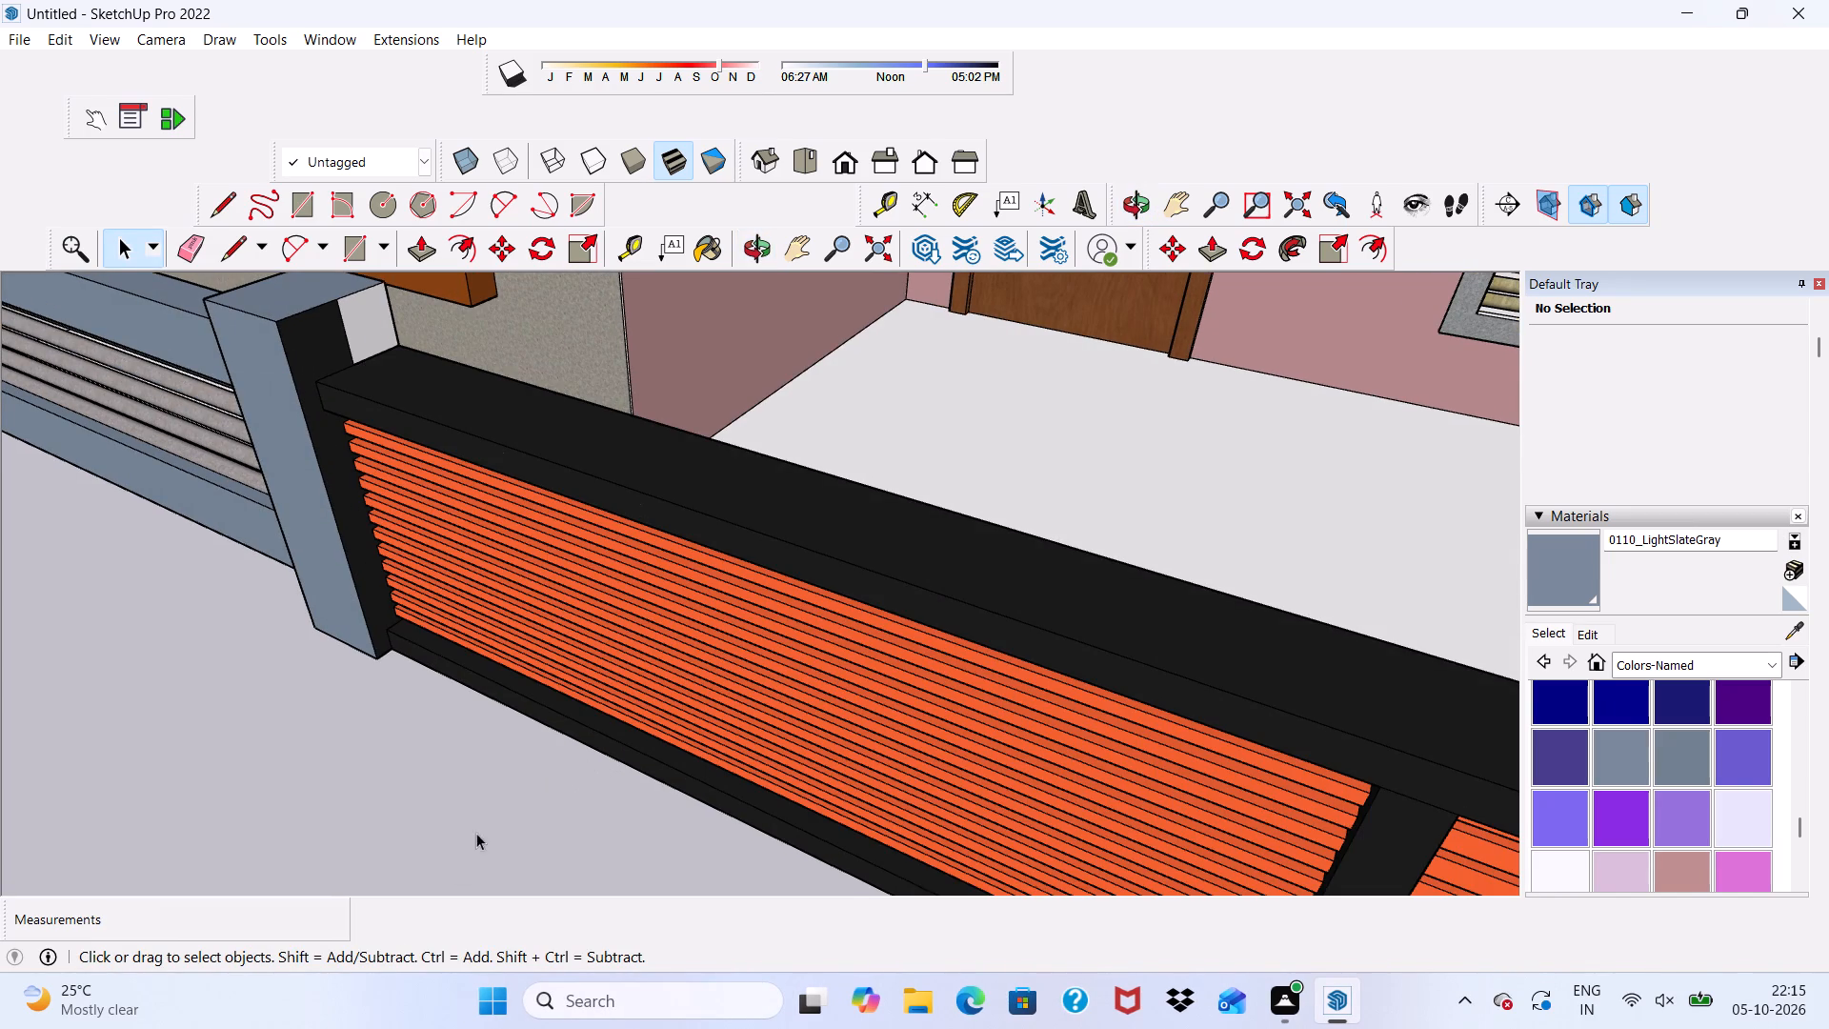
Erase the house-side edge of the gate's black top face.
scroll(488, 815, "down", 1)
scroll(507, 791, "up", 3)
scroll(507, 792, "down", 6)
middle_click_drag(536, 711, 12, 717)
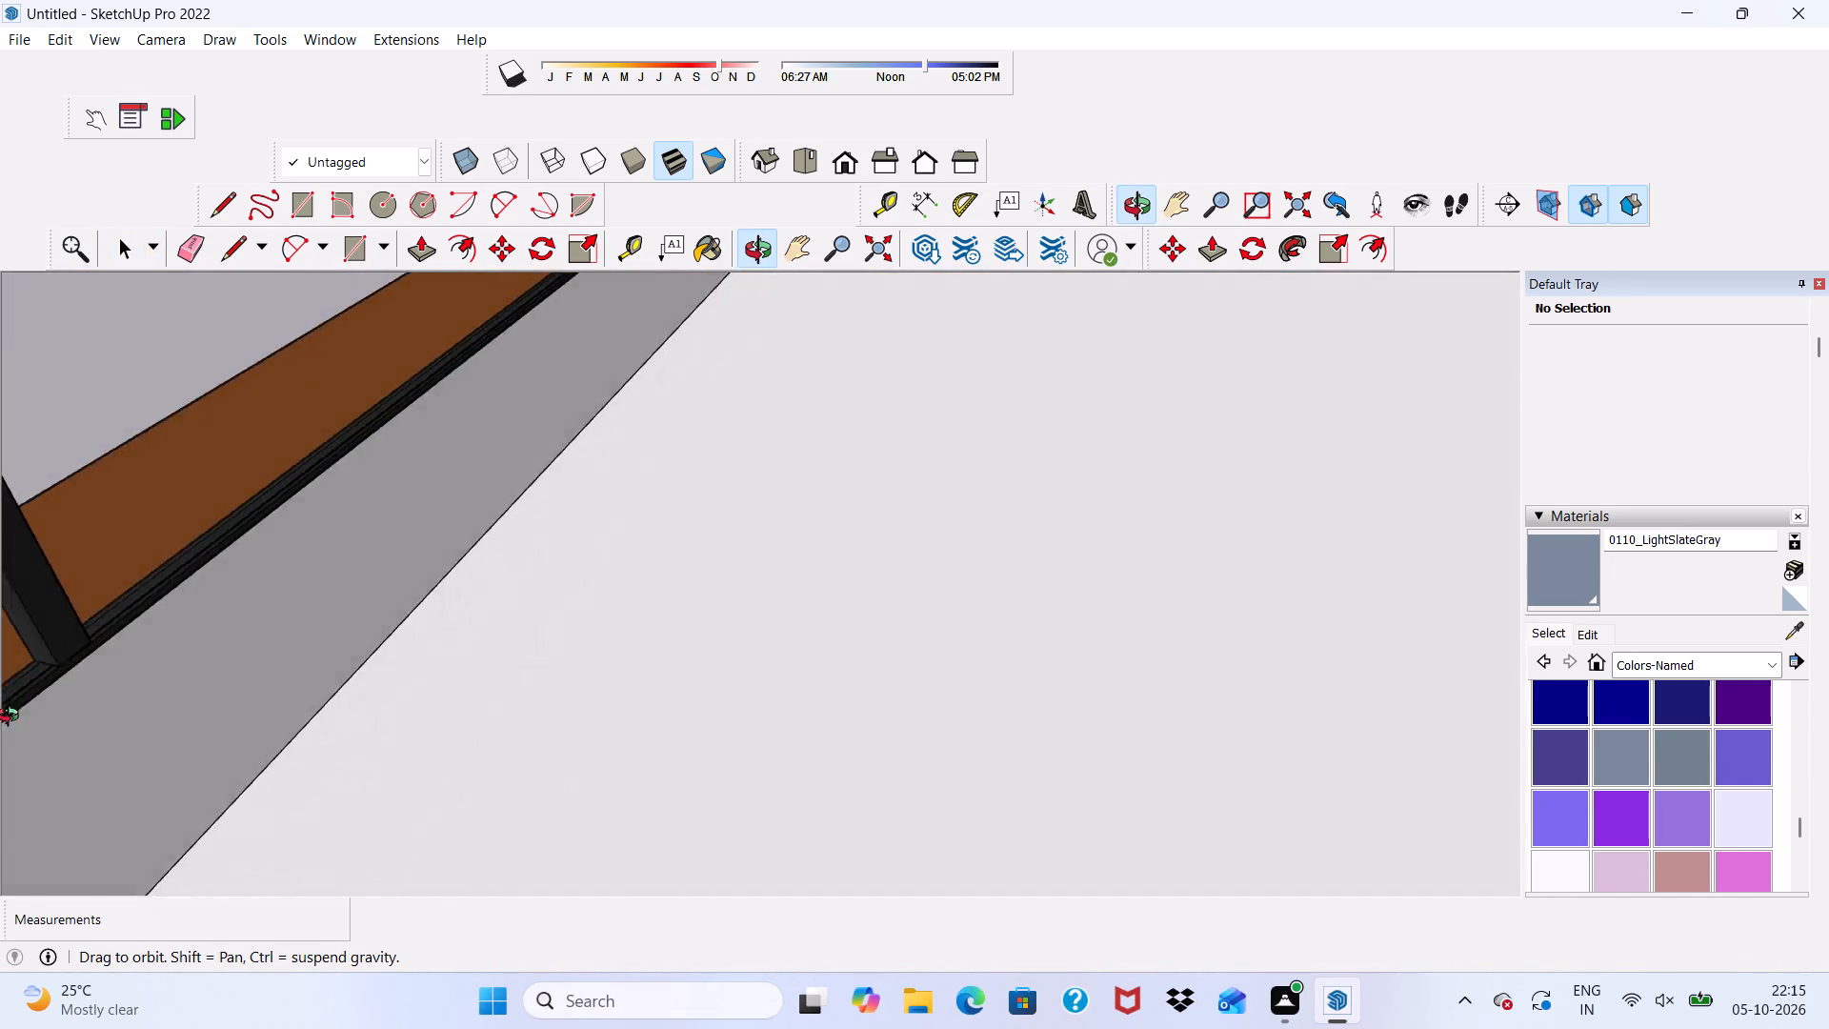
middle_click_drag(12, 717, 183, 531)
scroll(198, 494, "up", 1)
scroll(199, 491, "down", 4)
middle_click_drag(200, 491, 219, 561)
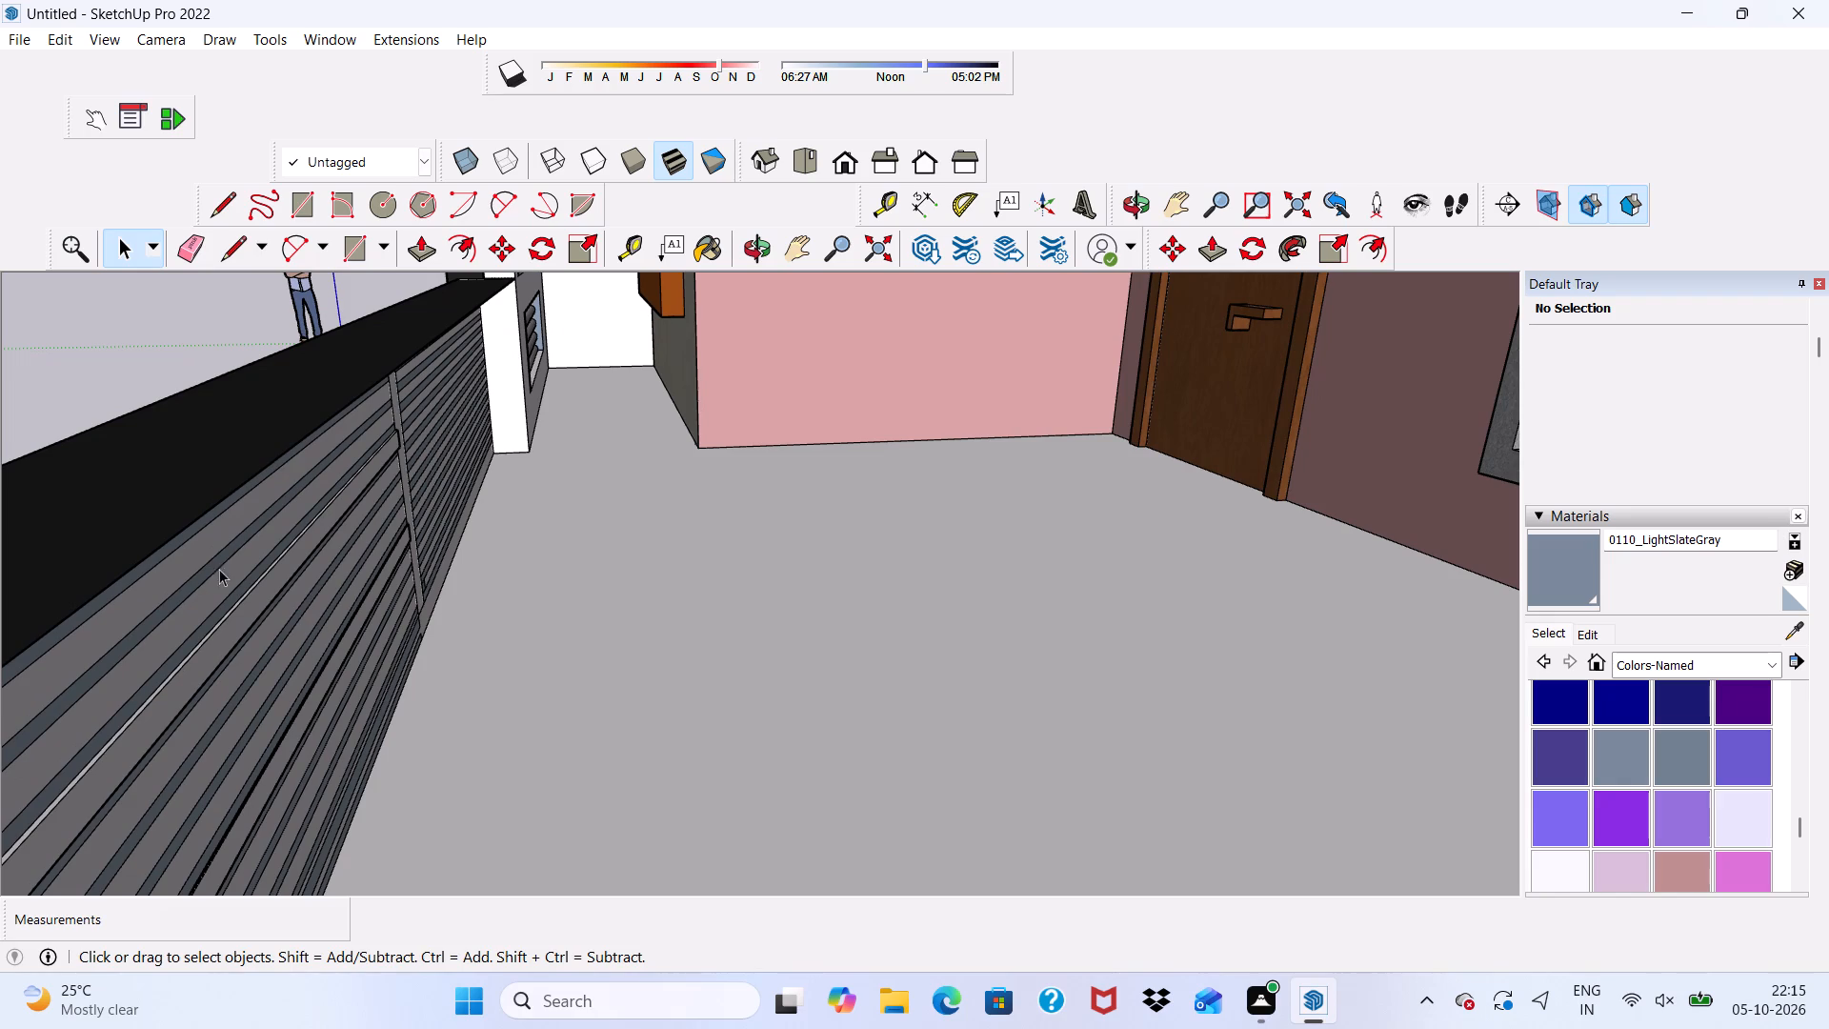
left_click(194, 236)
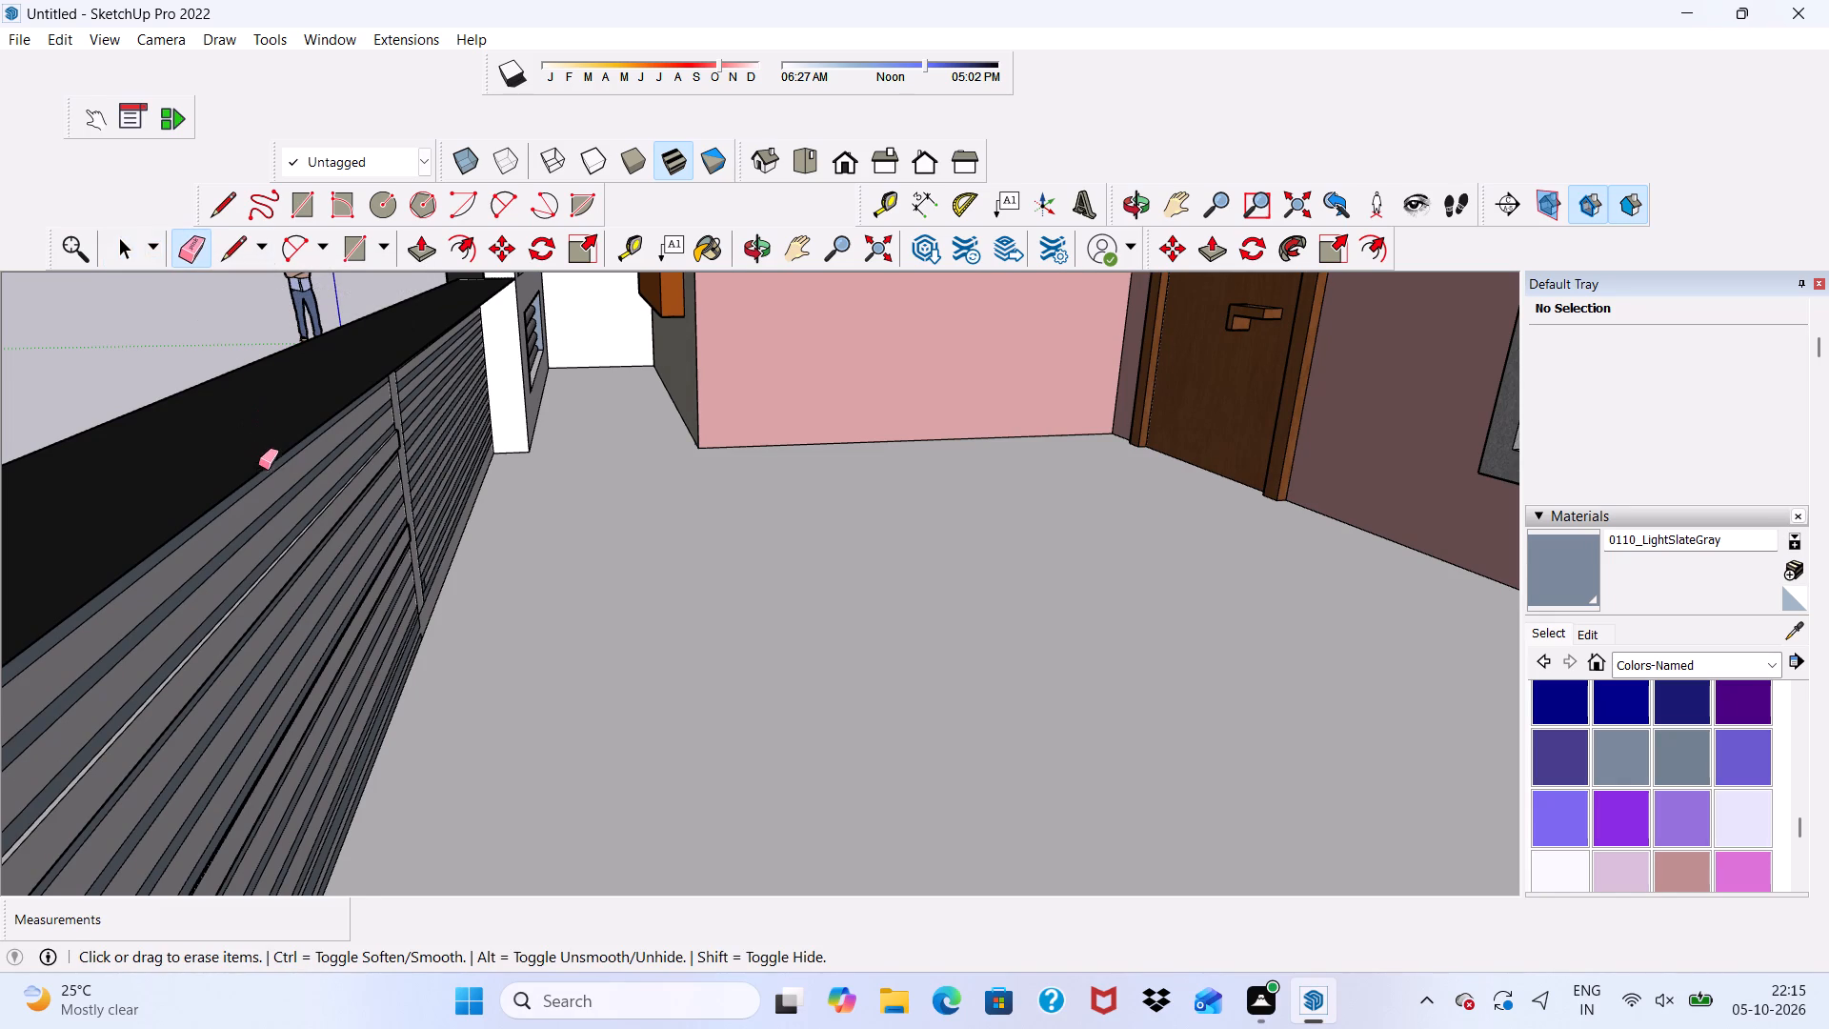
left_click(260, 470)
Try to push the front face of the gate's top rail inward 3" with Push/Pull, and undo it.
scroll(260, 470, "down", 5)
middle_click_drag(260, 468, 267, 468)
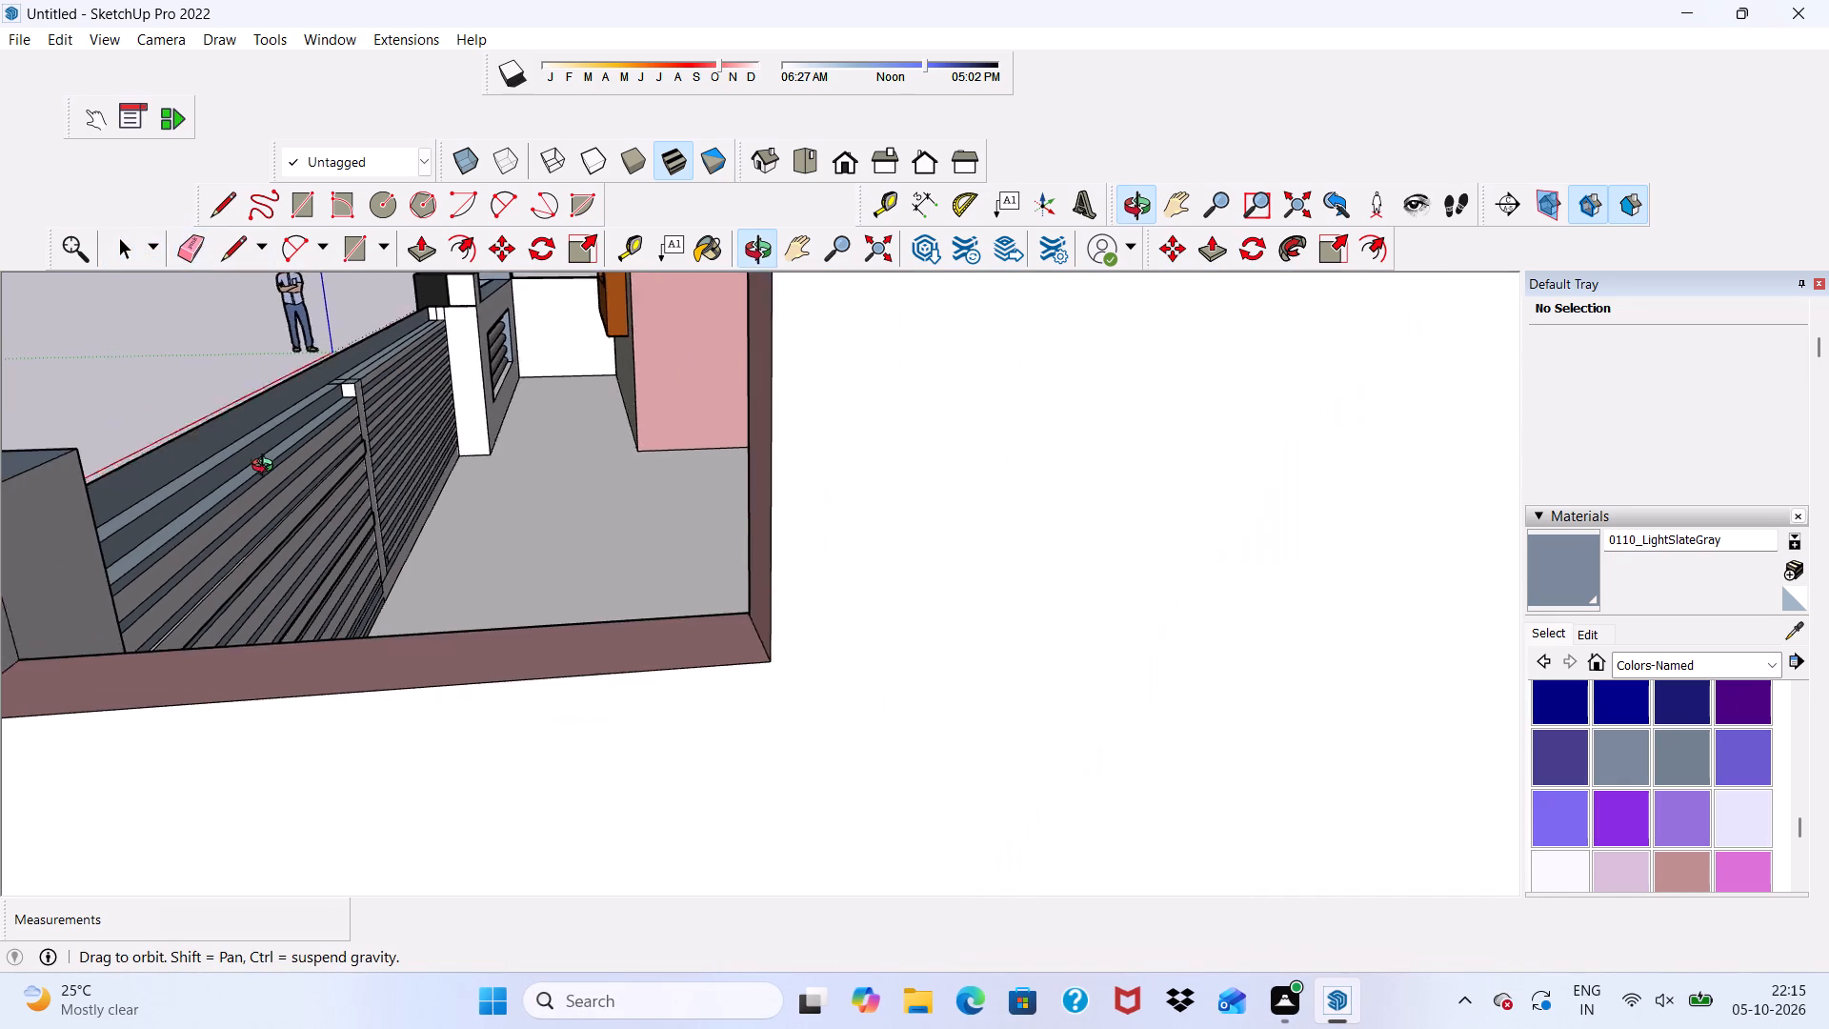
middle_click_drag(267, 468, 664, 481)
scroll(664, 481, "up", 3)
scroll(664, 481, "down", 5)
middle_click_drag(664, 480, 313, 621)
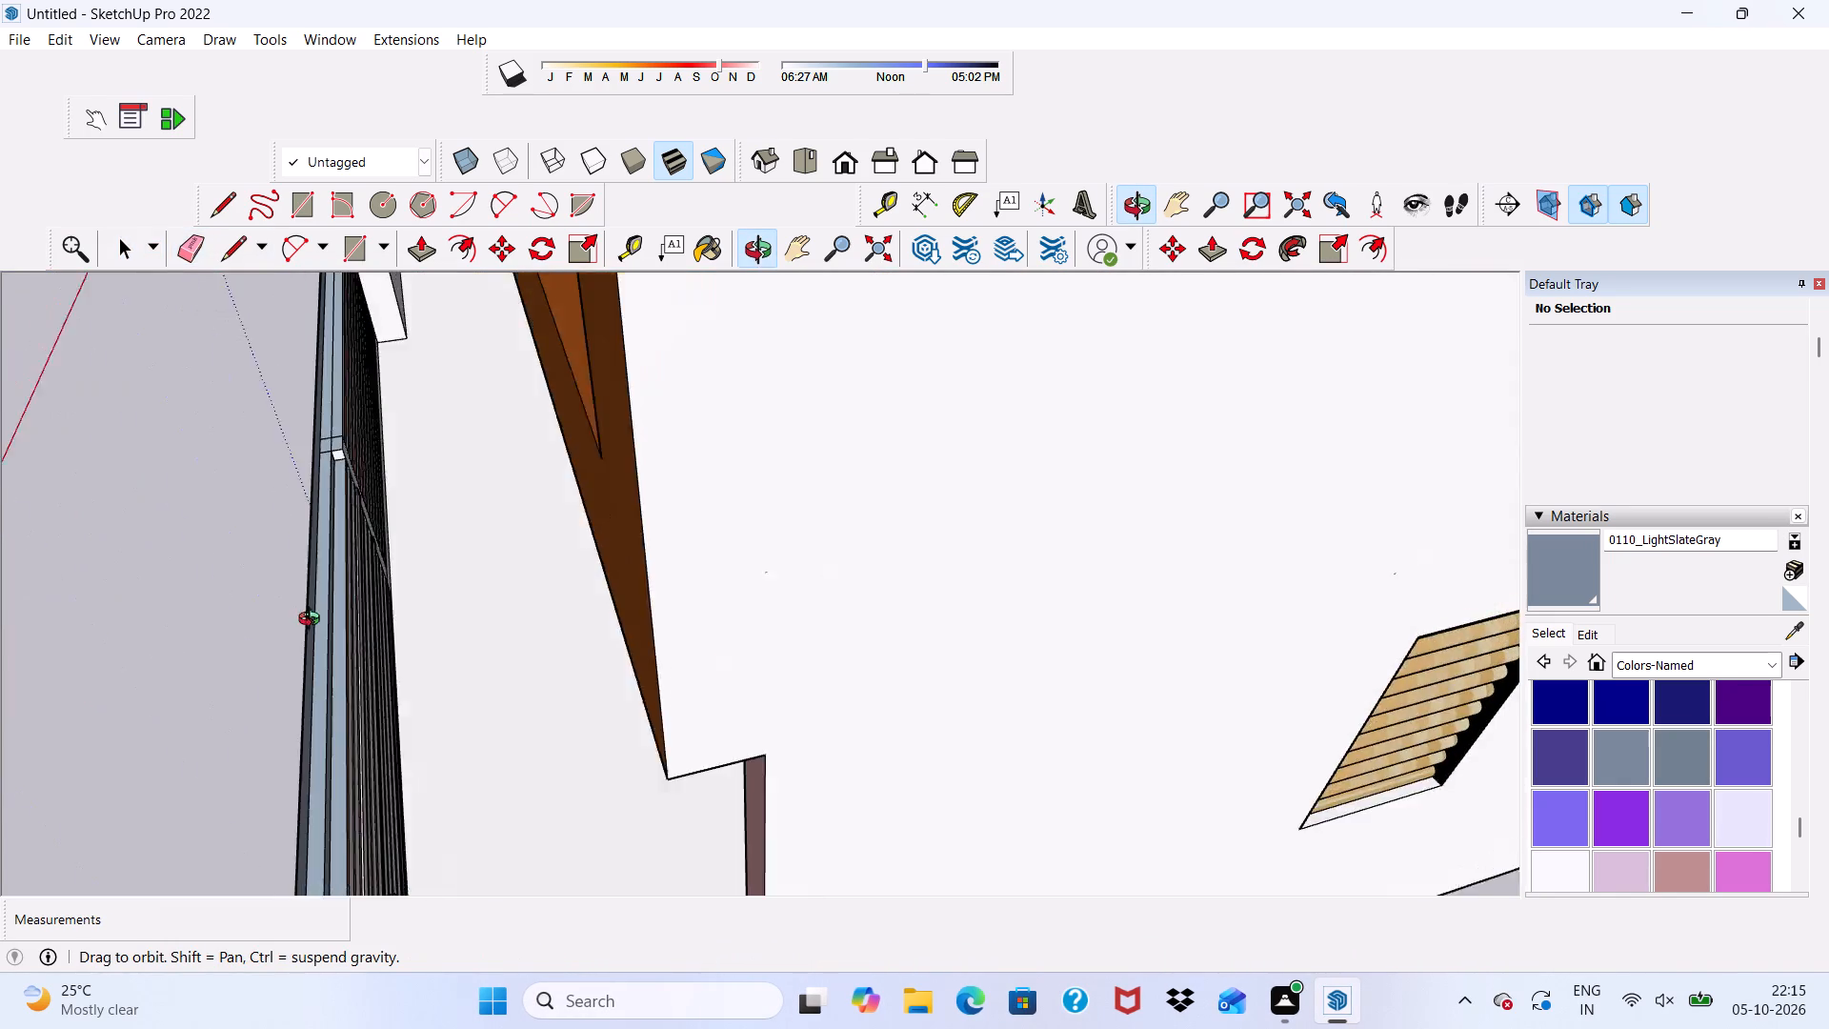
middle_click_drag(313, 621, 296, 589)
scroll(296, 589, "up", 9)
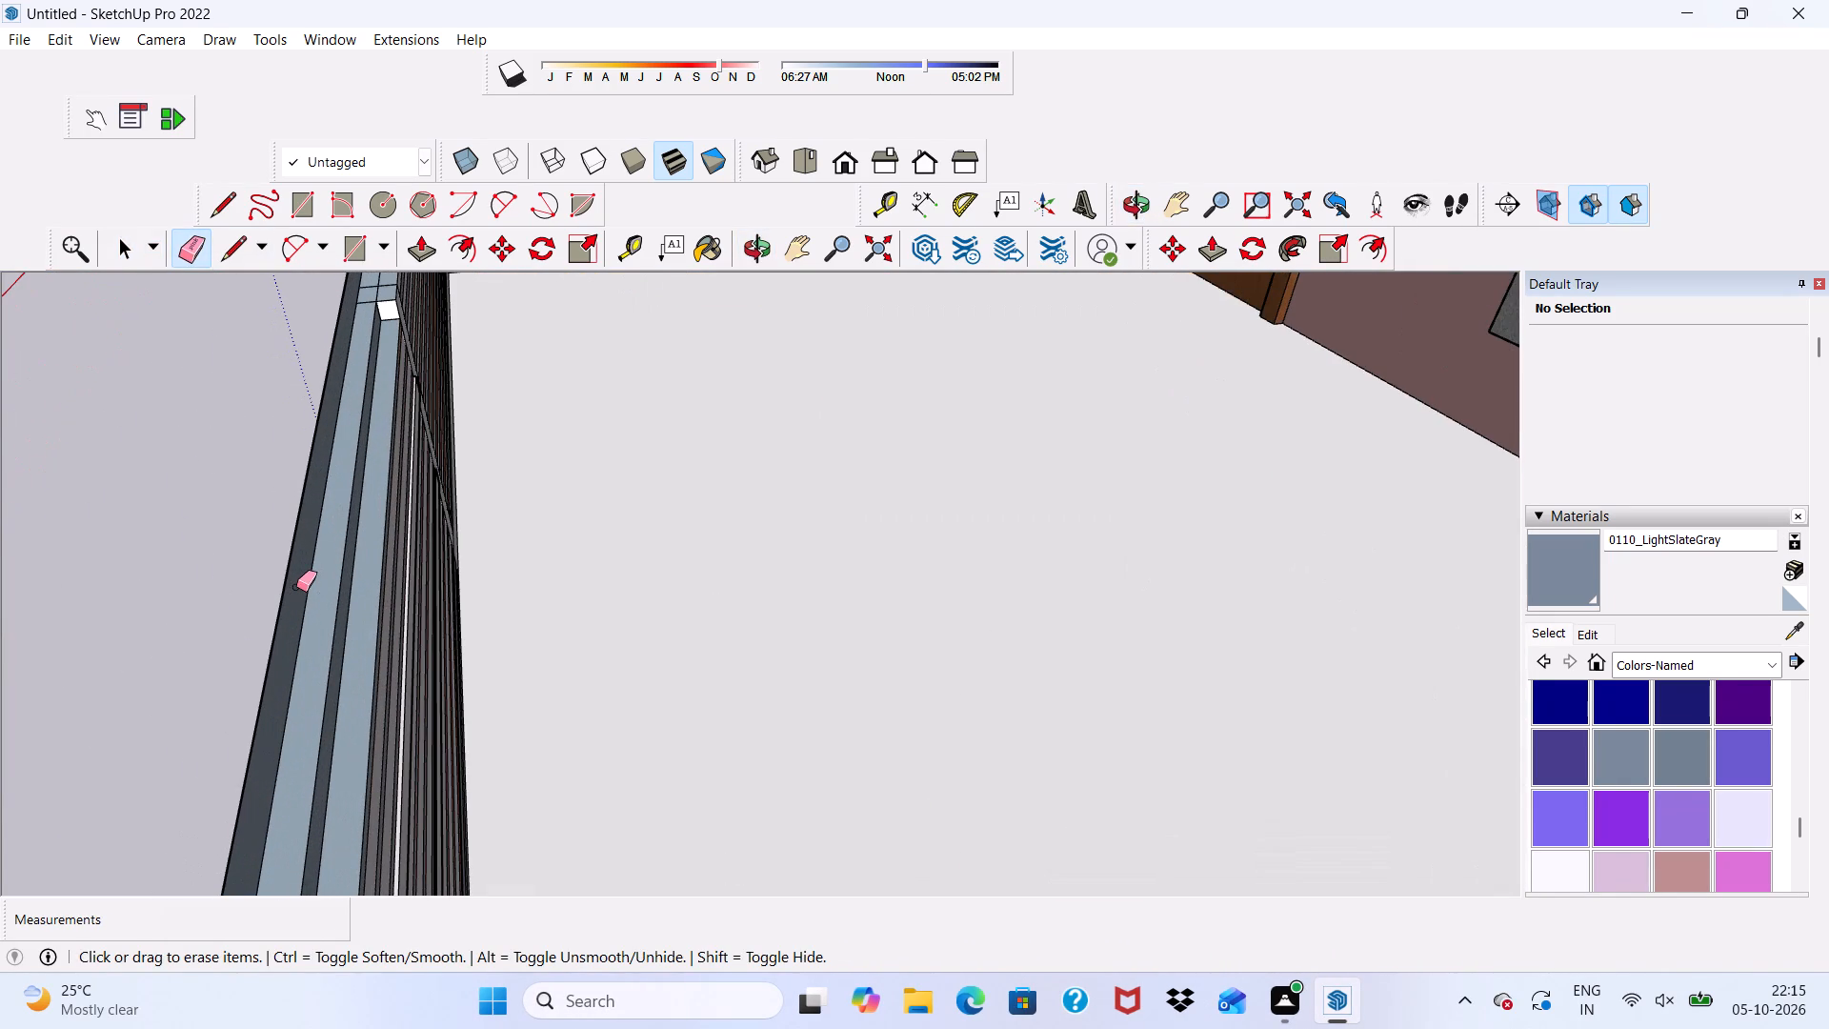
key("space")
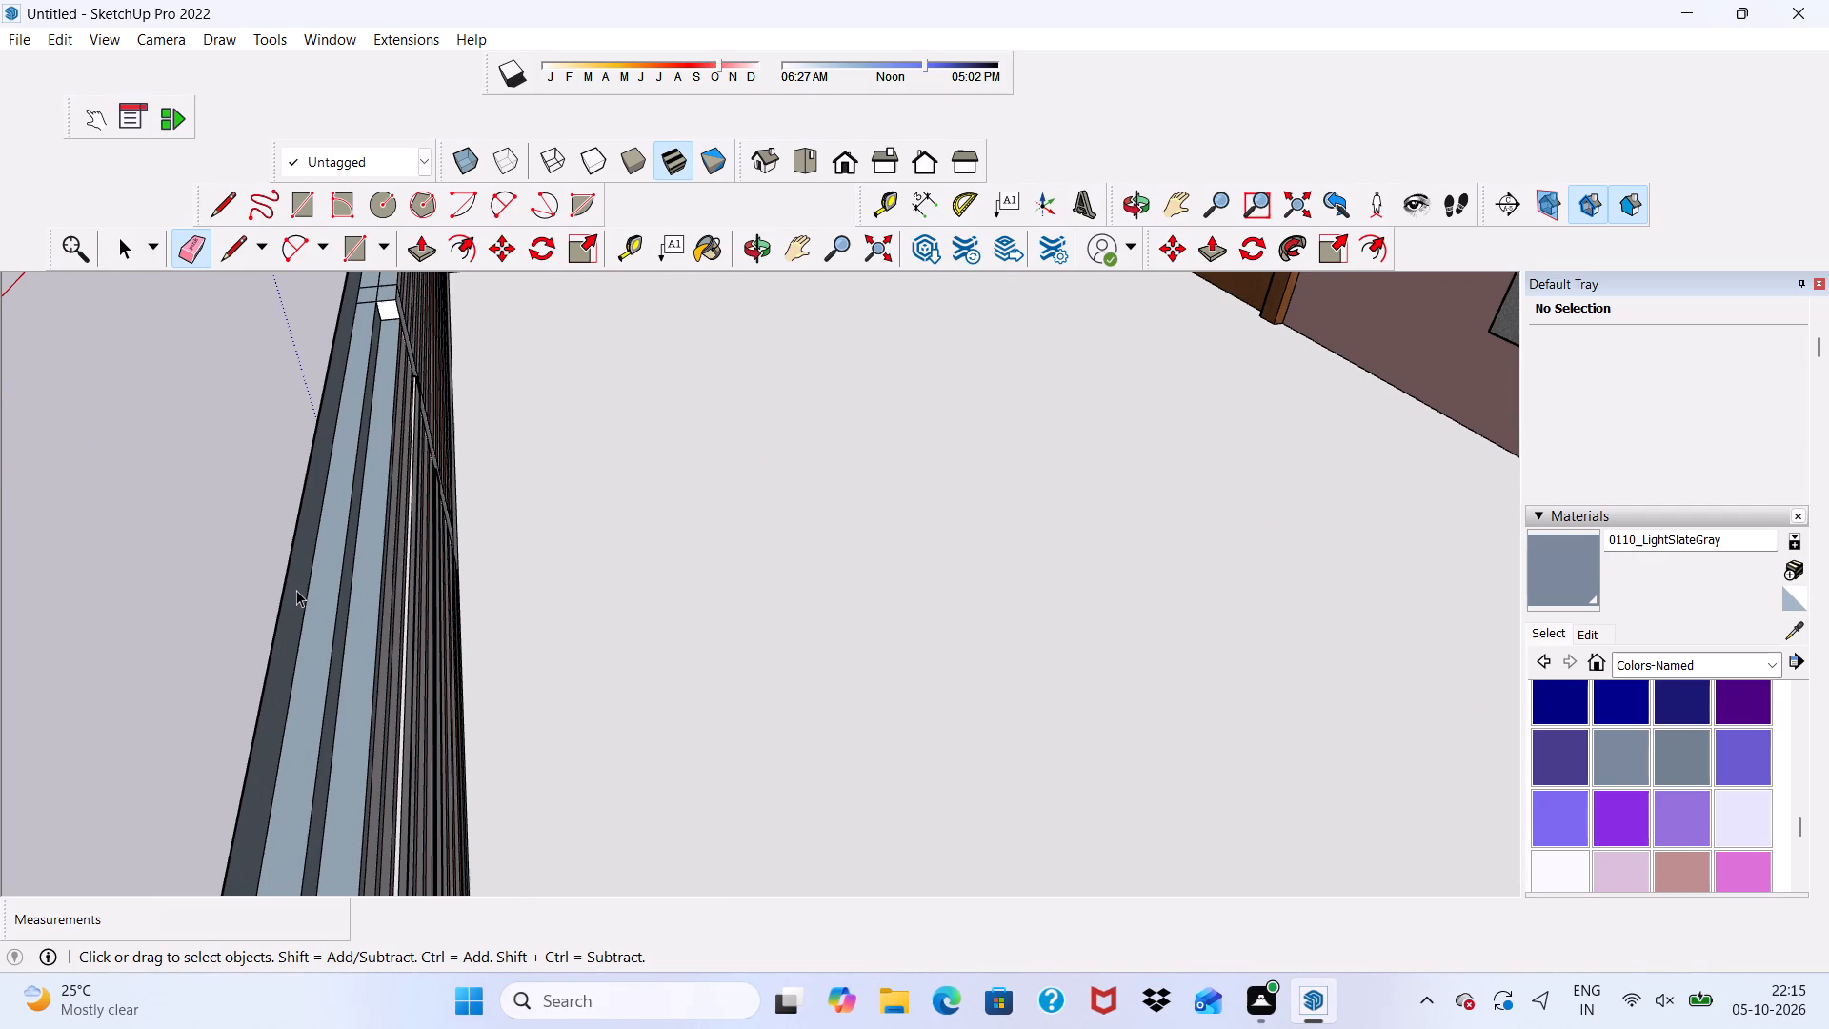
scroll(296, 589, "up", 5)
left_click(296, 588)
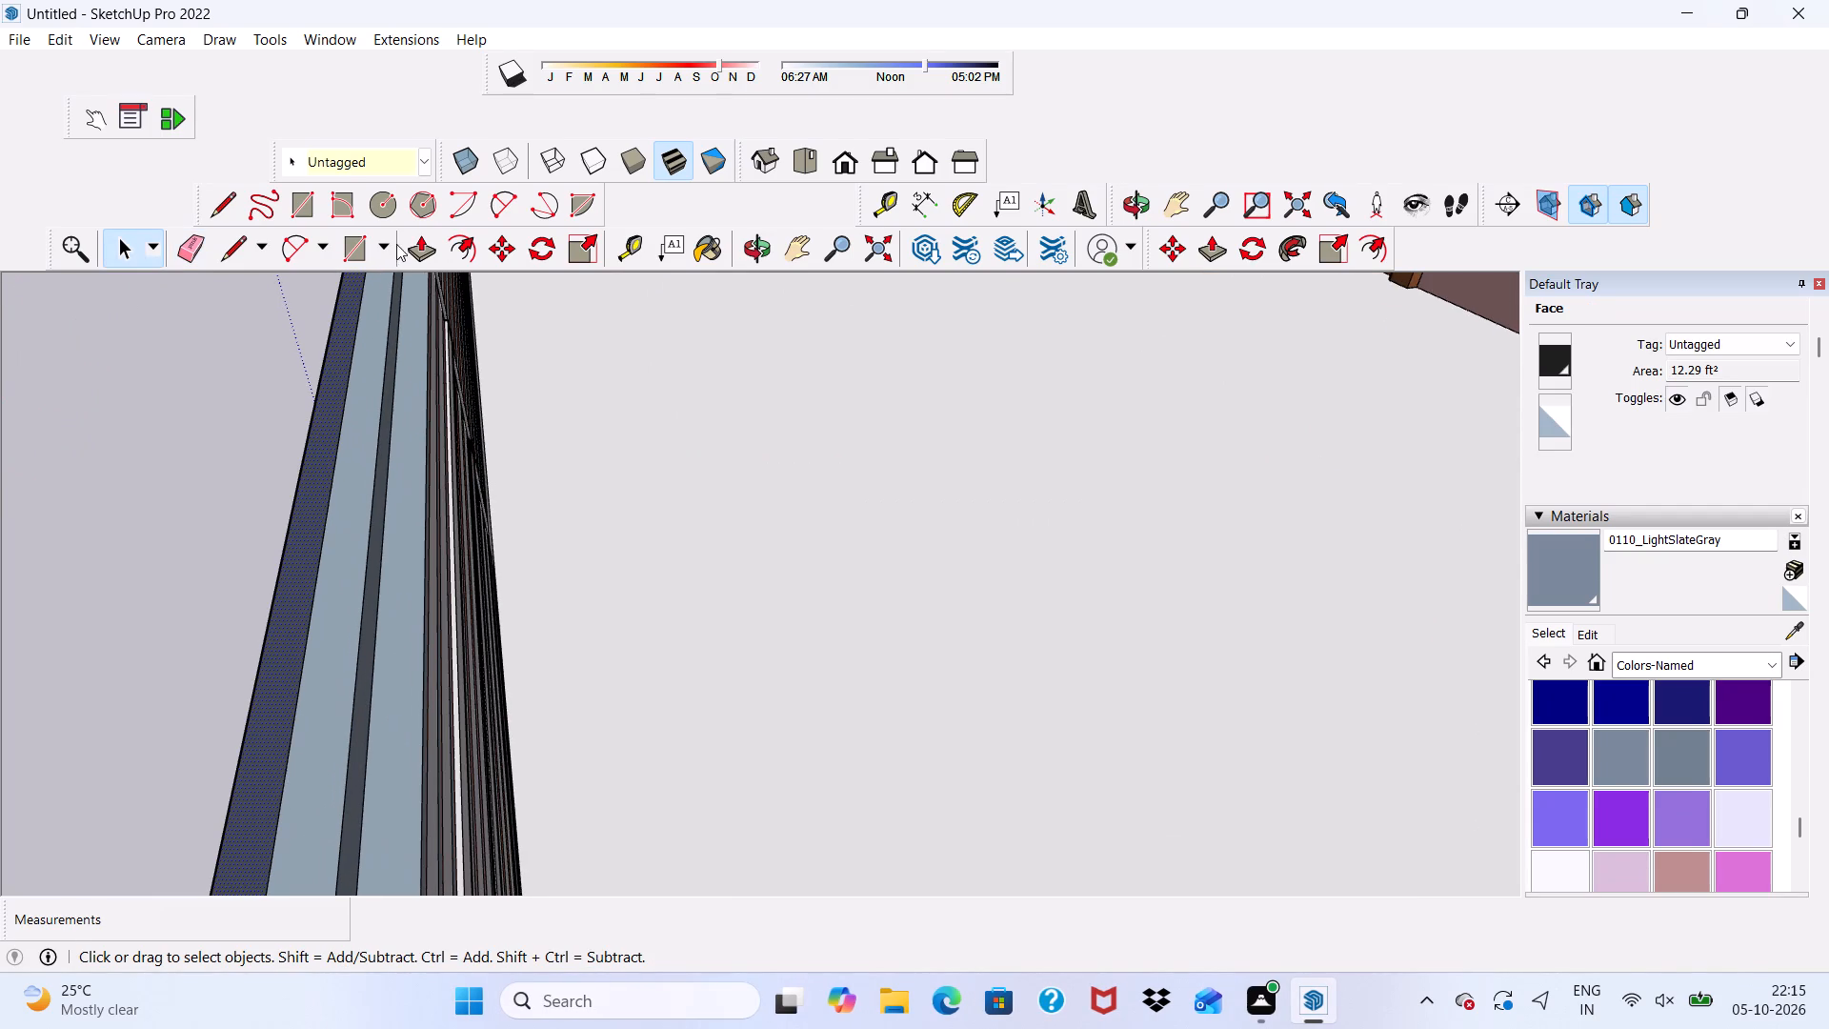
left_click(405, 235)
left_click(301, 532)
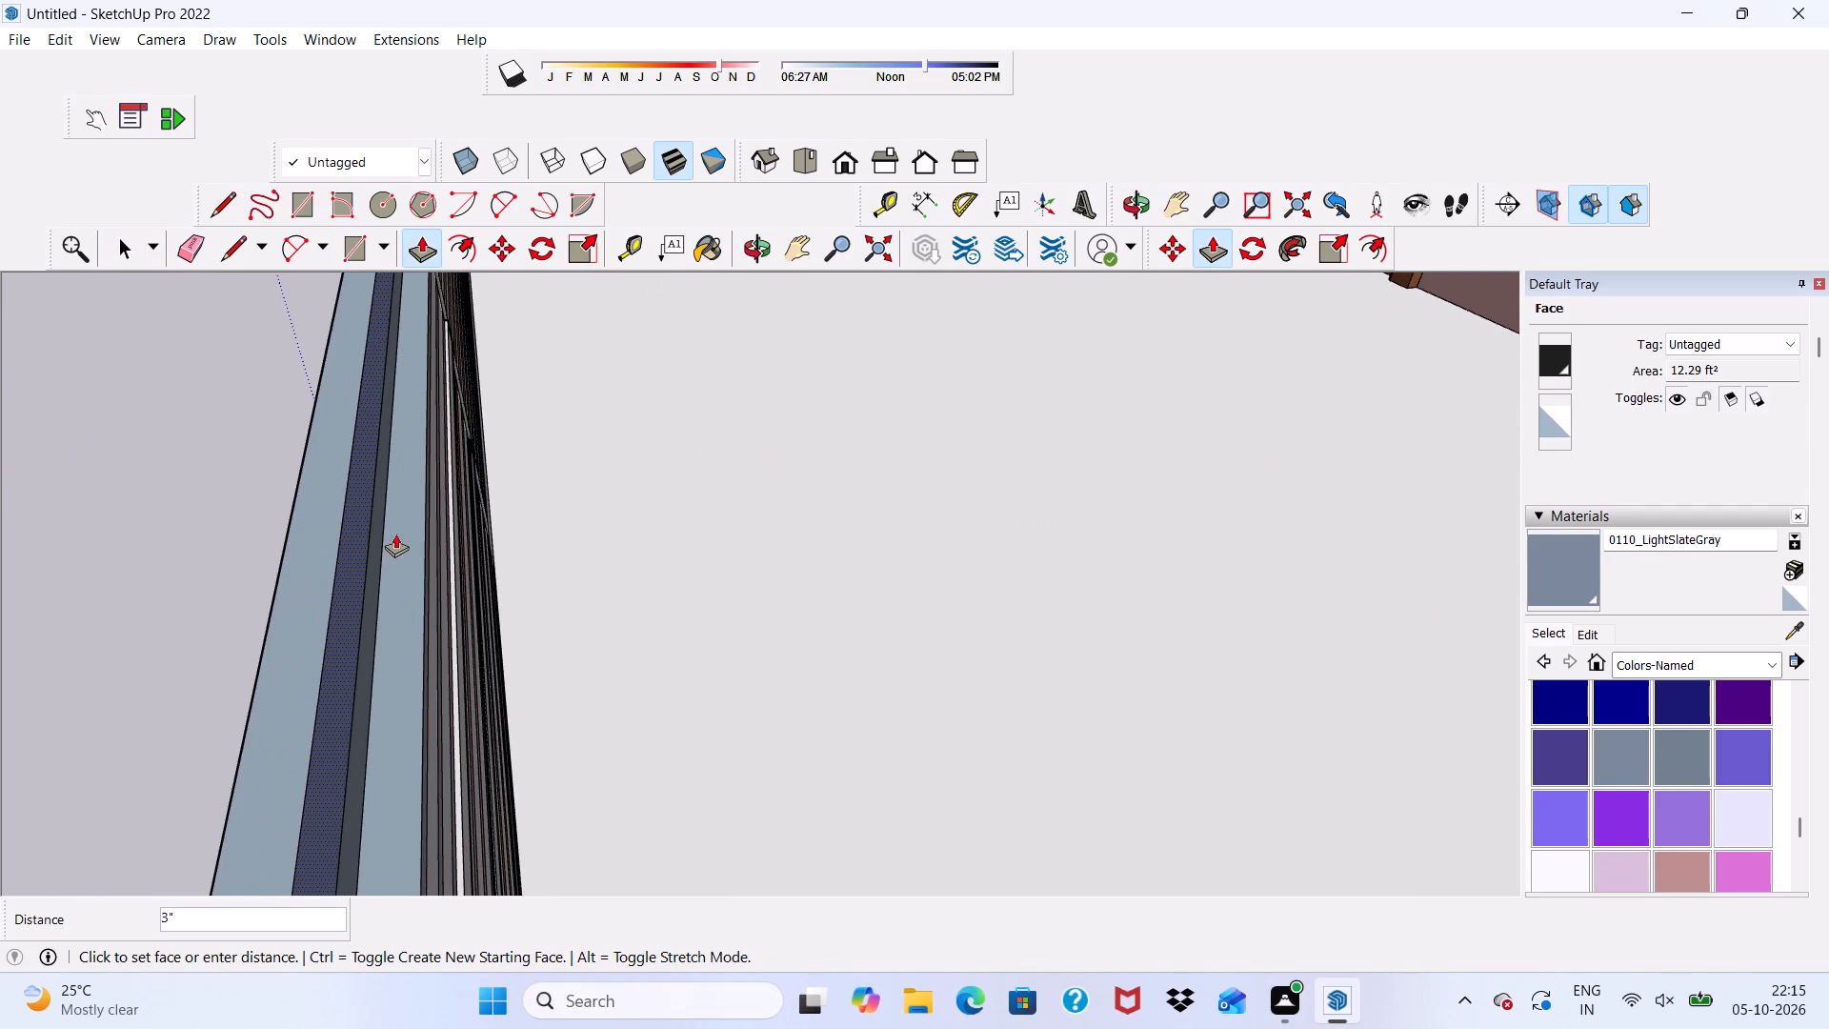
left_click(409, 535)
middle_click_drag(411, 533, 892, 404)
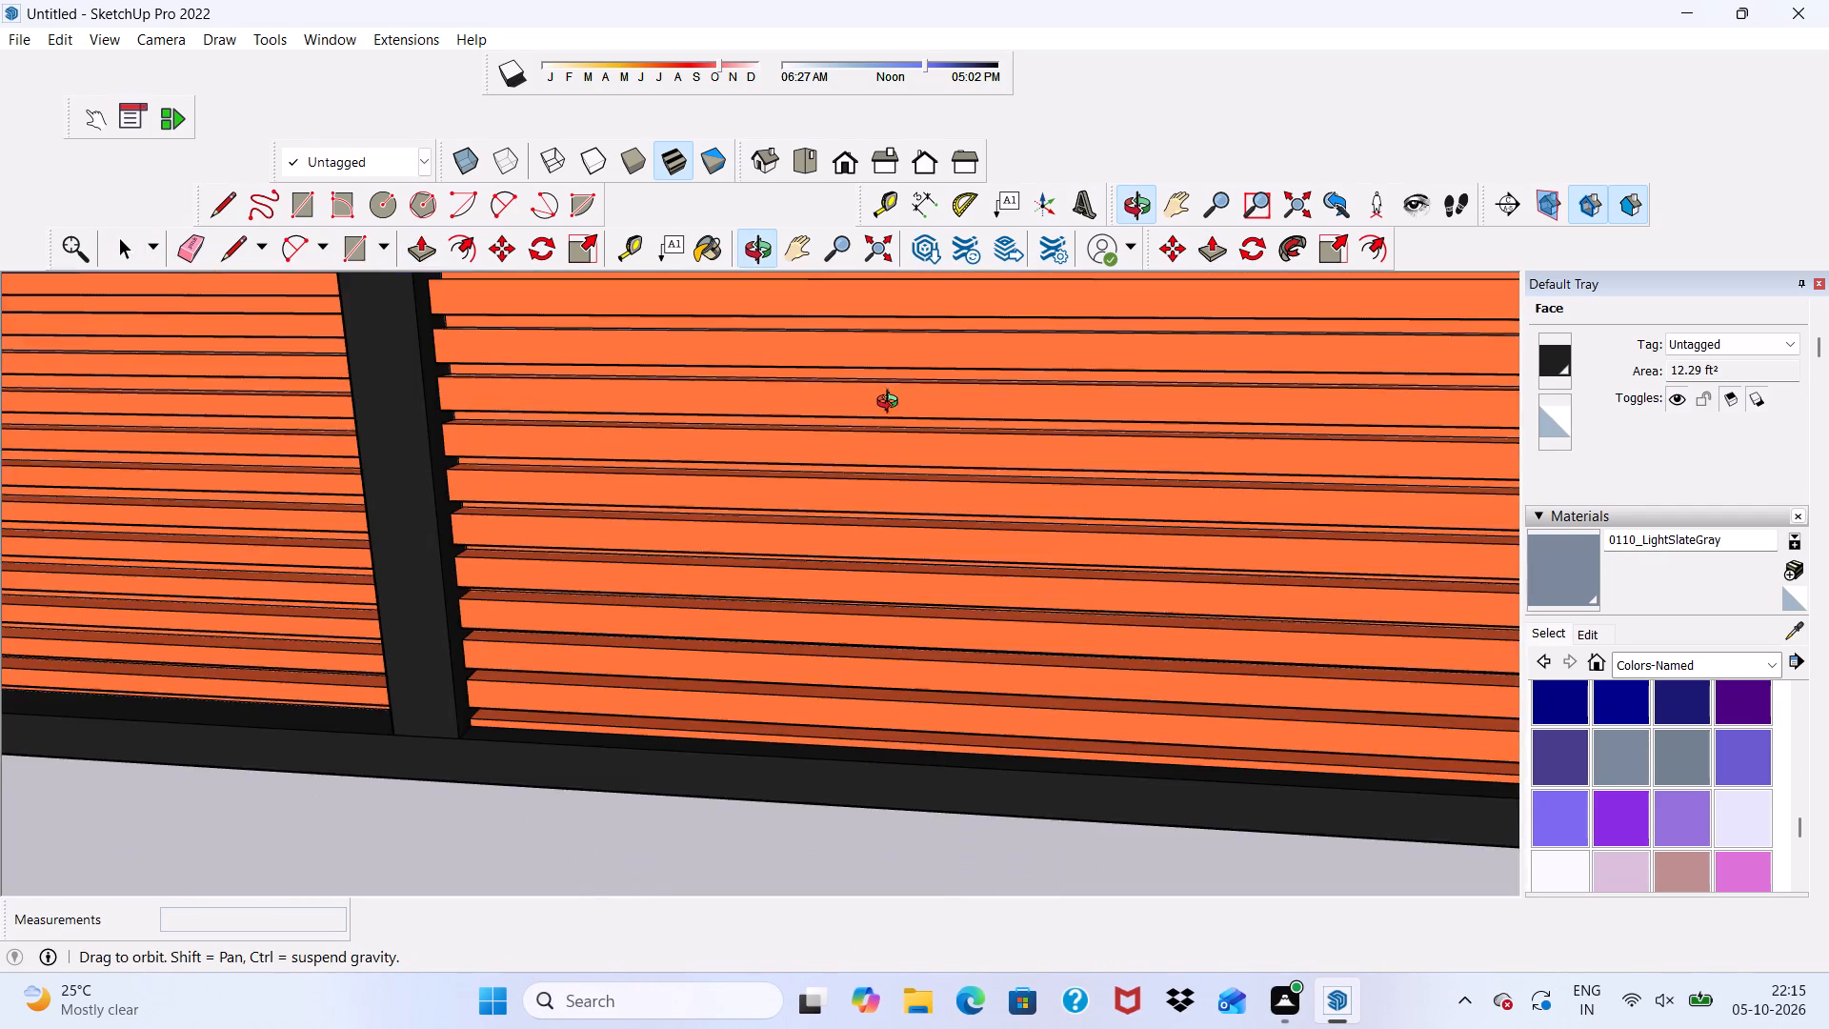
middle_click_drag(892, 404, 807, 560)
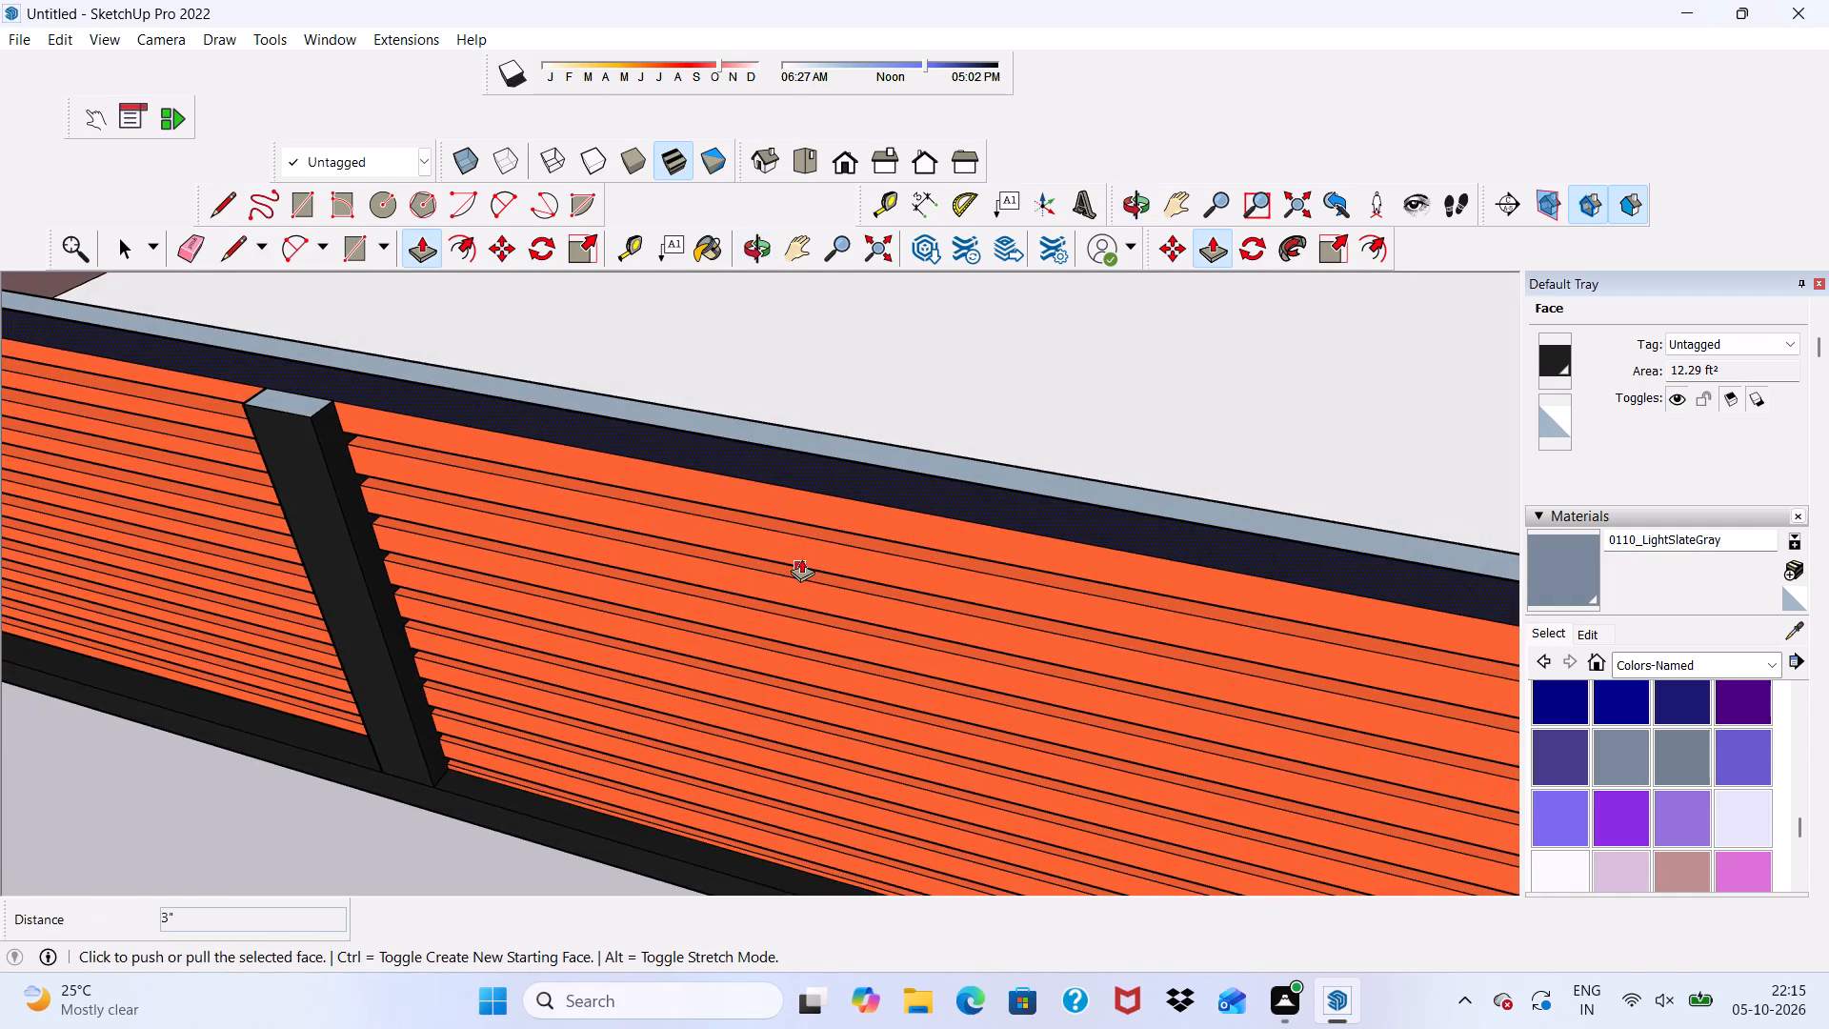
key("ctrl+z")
Push/Pull the gate's top rail face 6" toward the house, working from inside the compound.
scroll(797, 562, "down", 6)
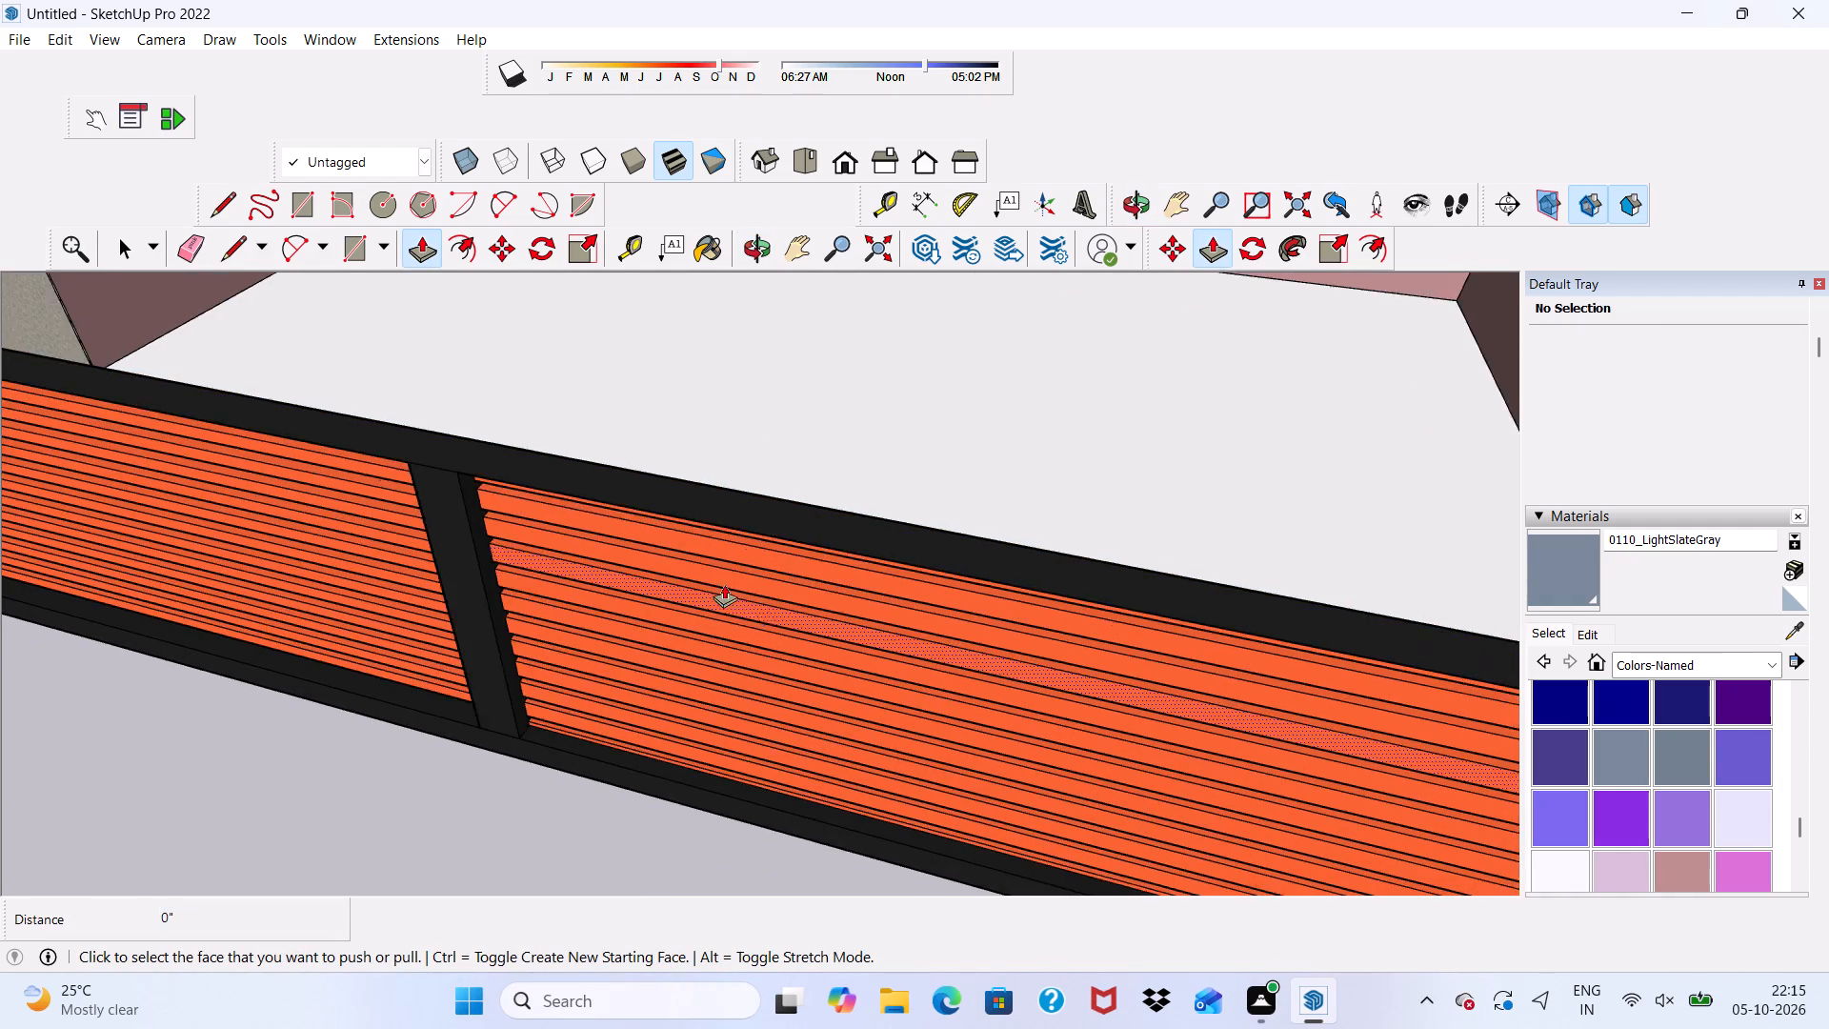
middle_click_drag(719, 572, 129, 601)
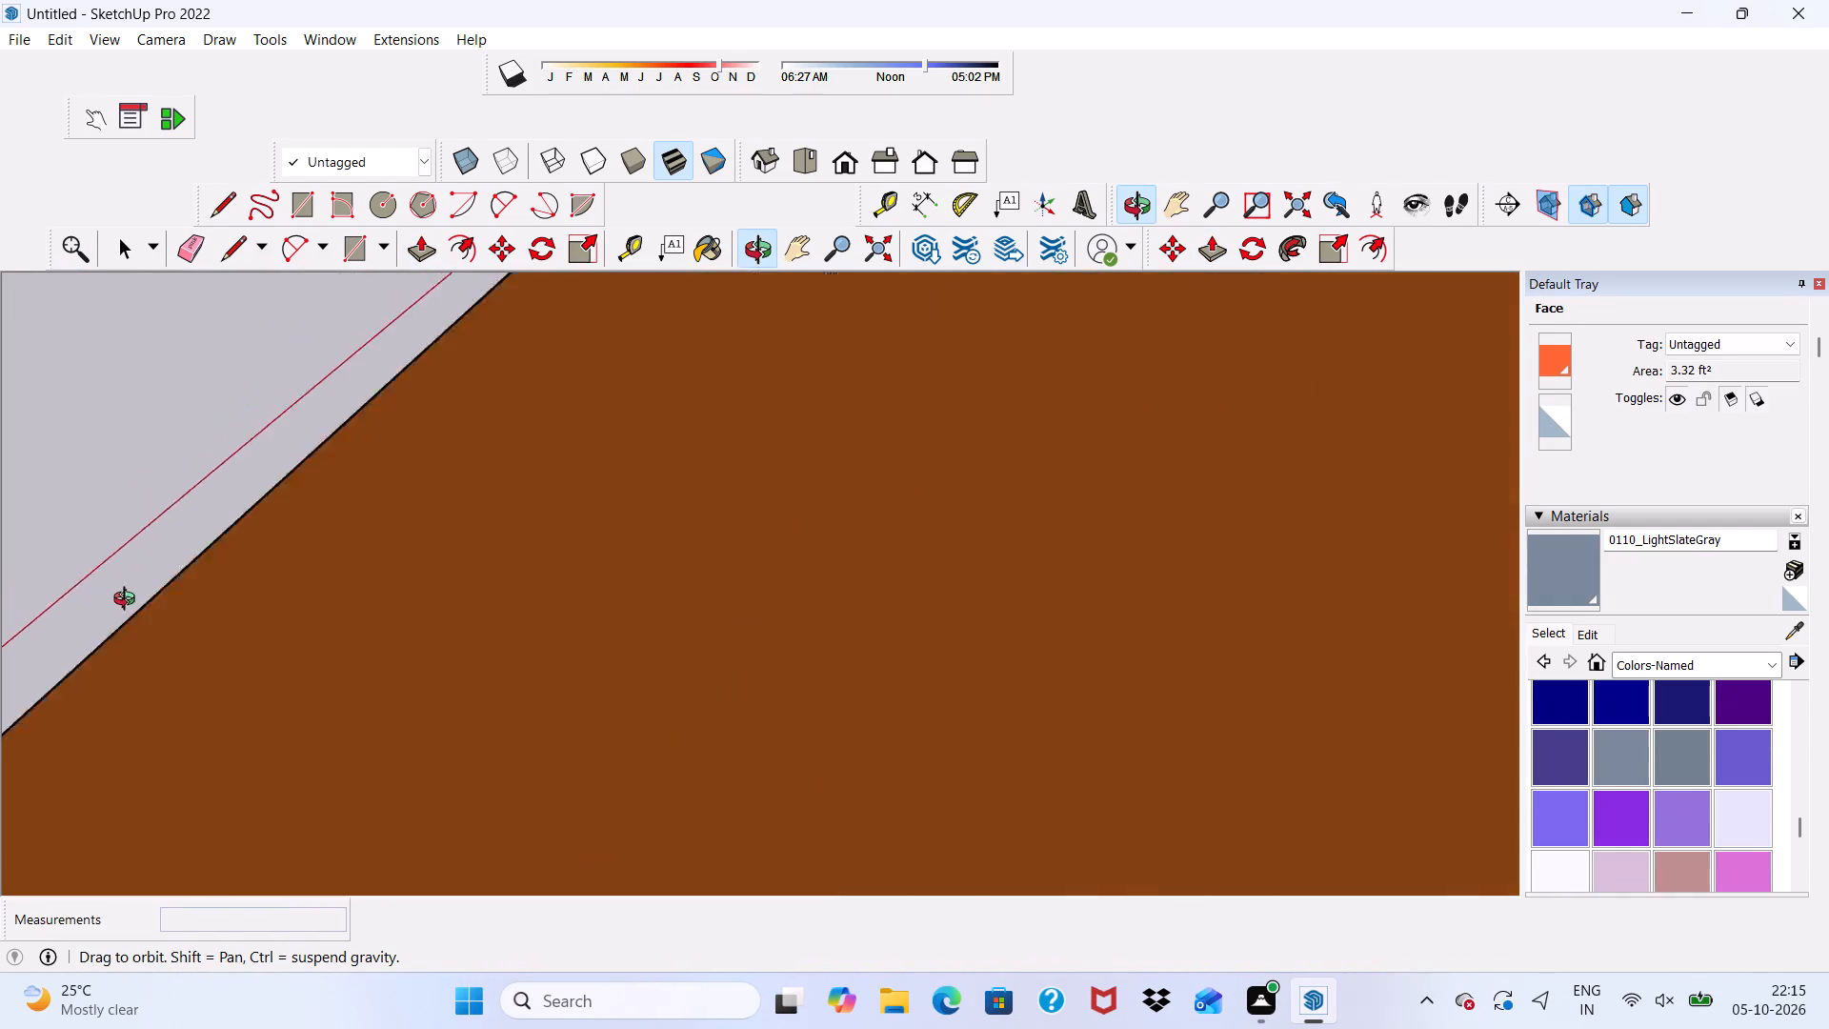
middle_click_drag(129, 601, 125, 448)
scroll(161, 575, "up", 5)
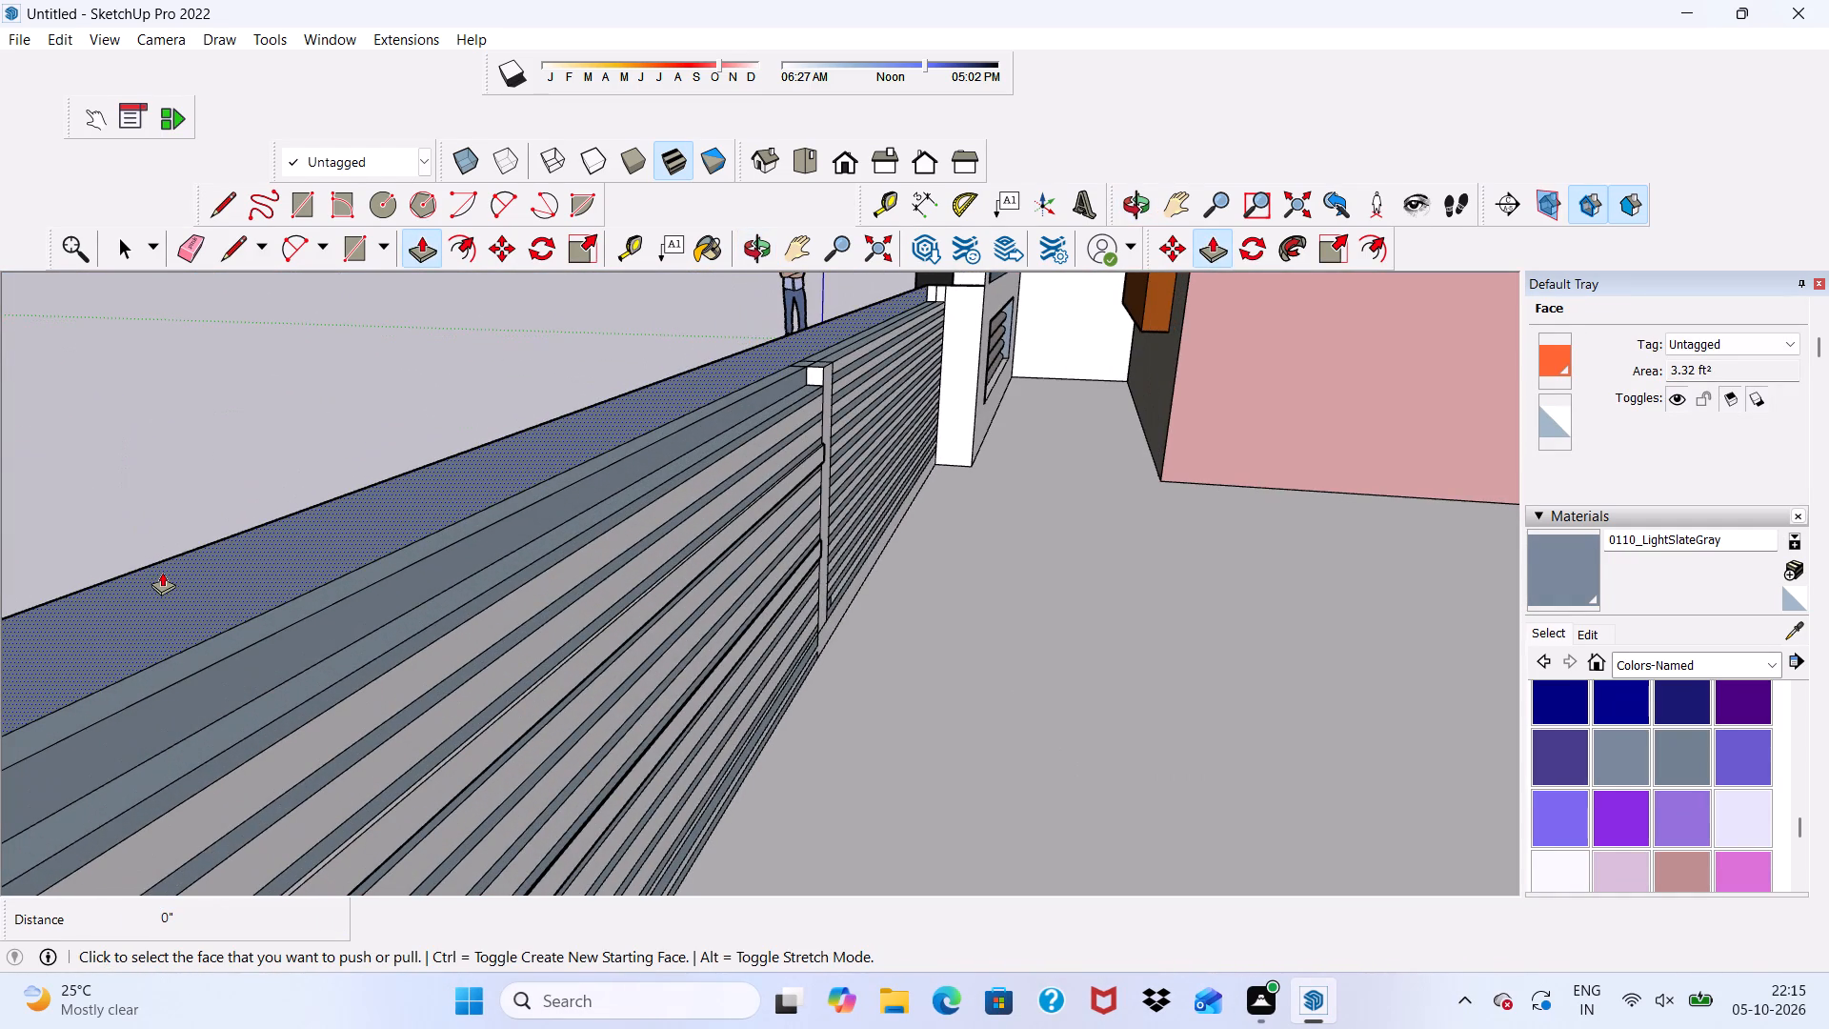
left_click(162, 571)
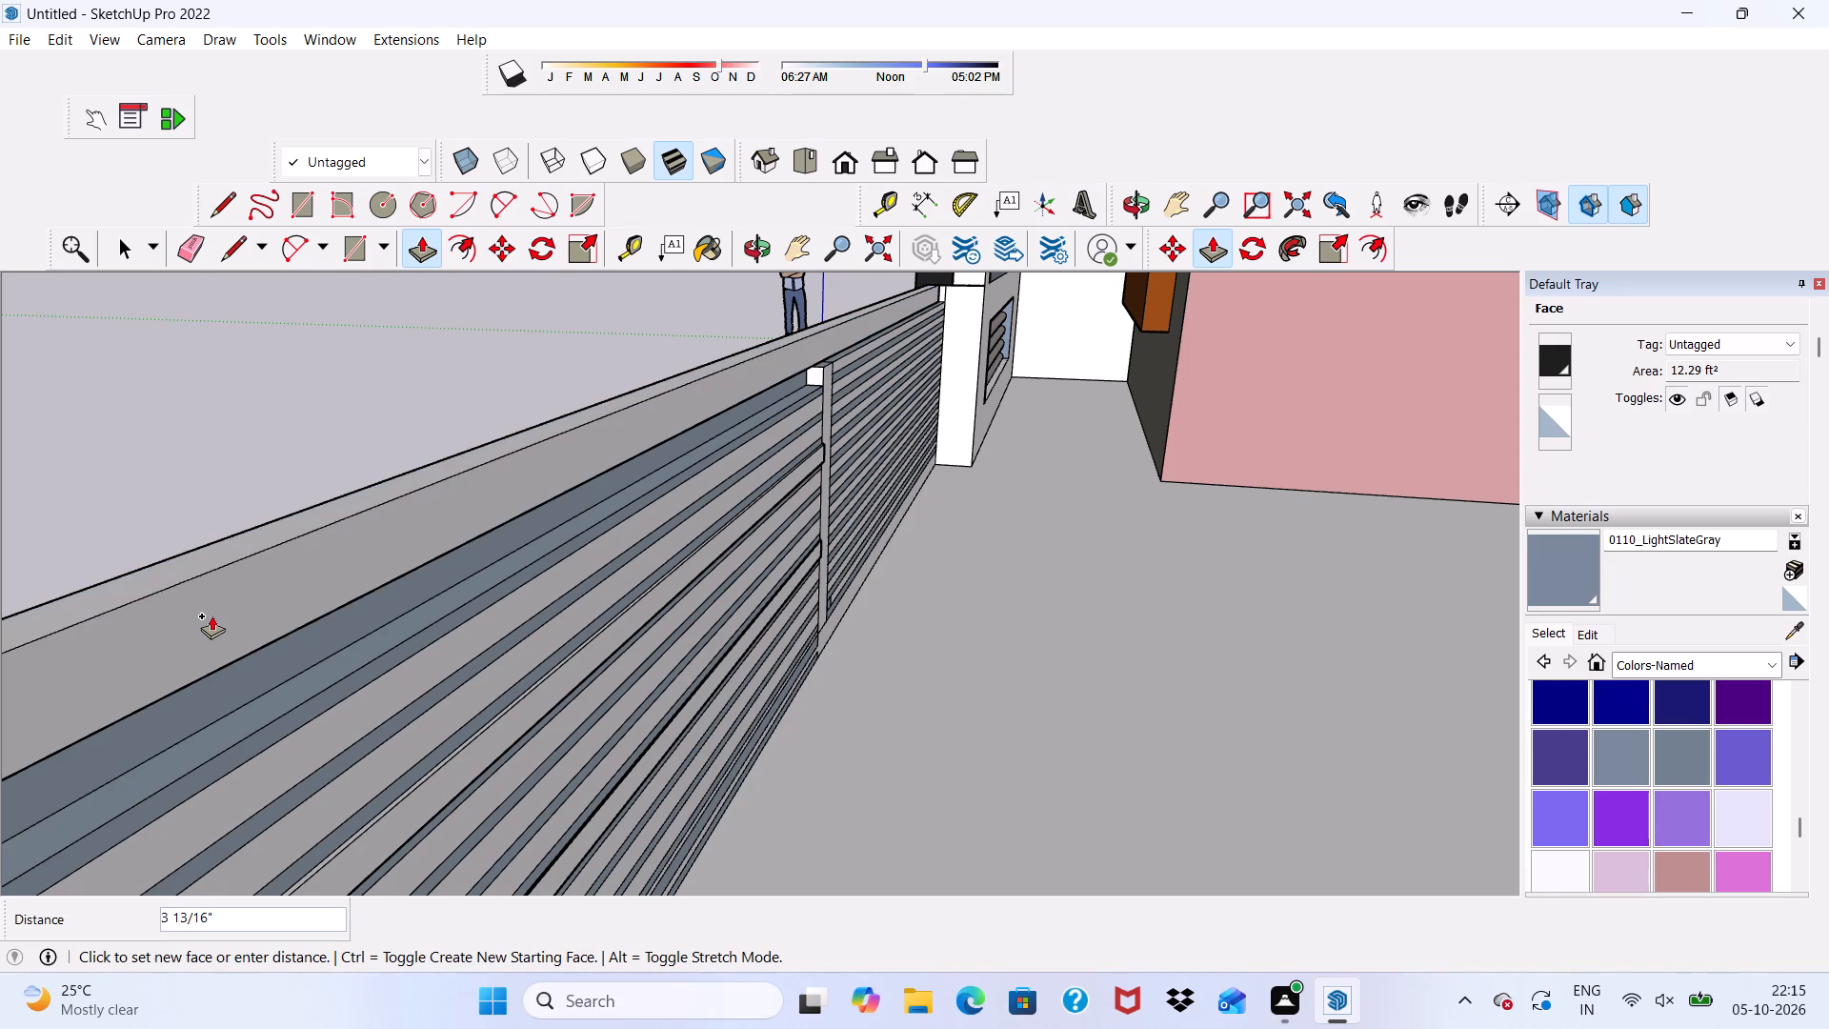
left_click(215, 785)
Paint the white front and top faces of the gate's top rail with [0136_Charcoal]1 from the Colors-Named collection.
scroll(197, 757, "down", 4)
middle_click_drag(192, 733, 932, 695)
middle_click(935, 694)
scroll(698, 605, "down", 12)
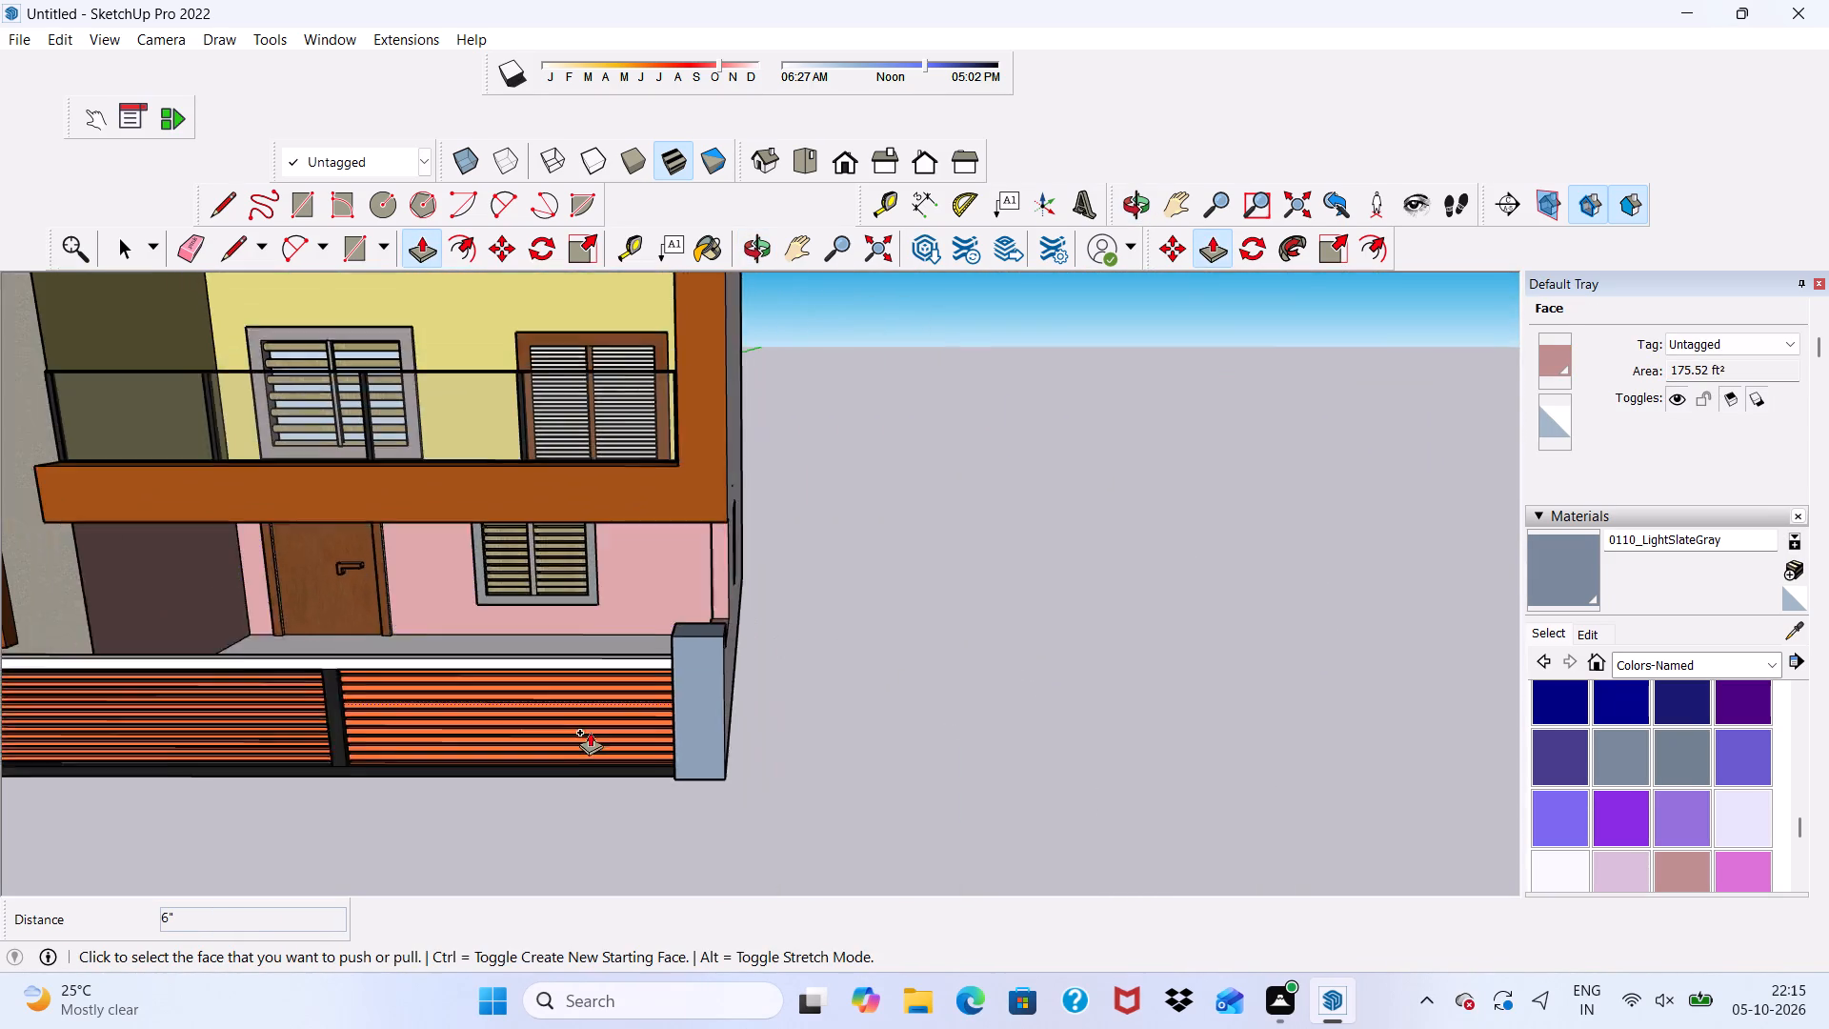
middle_click_drag(589, 729, 688, 679)
scroll(352, 661, "up", 6)
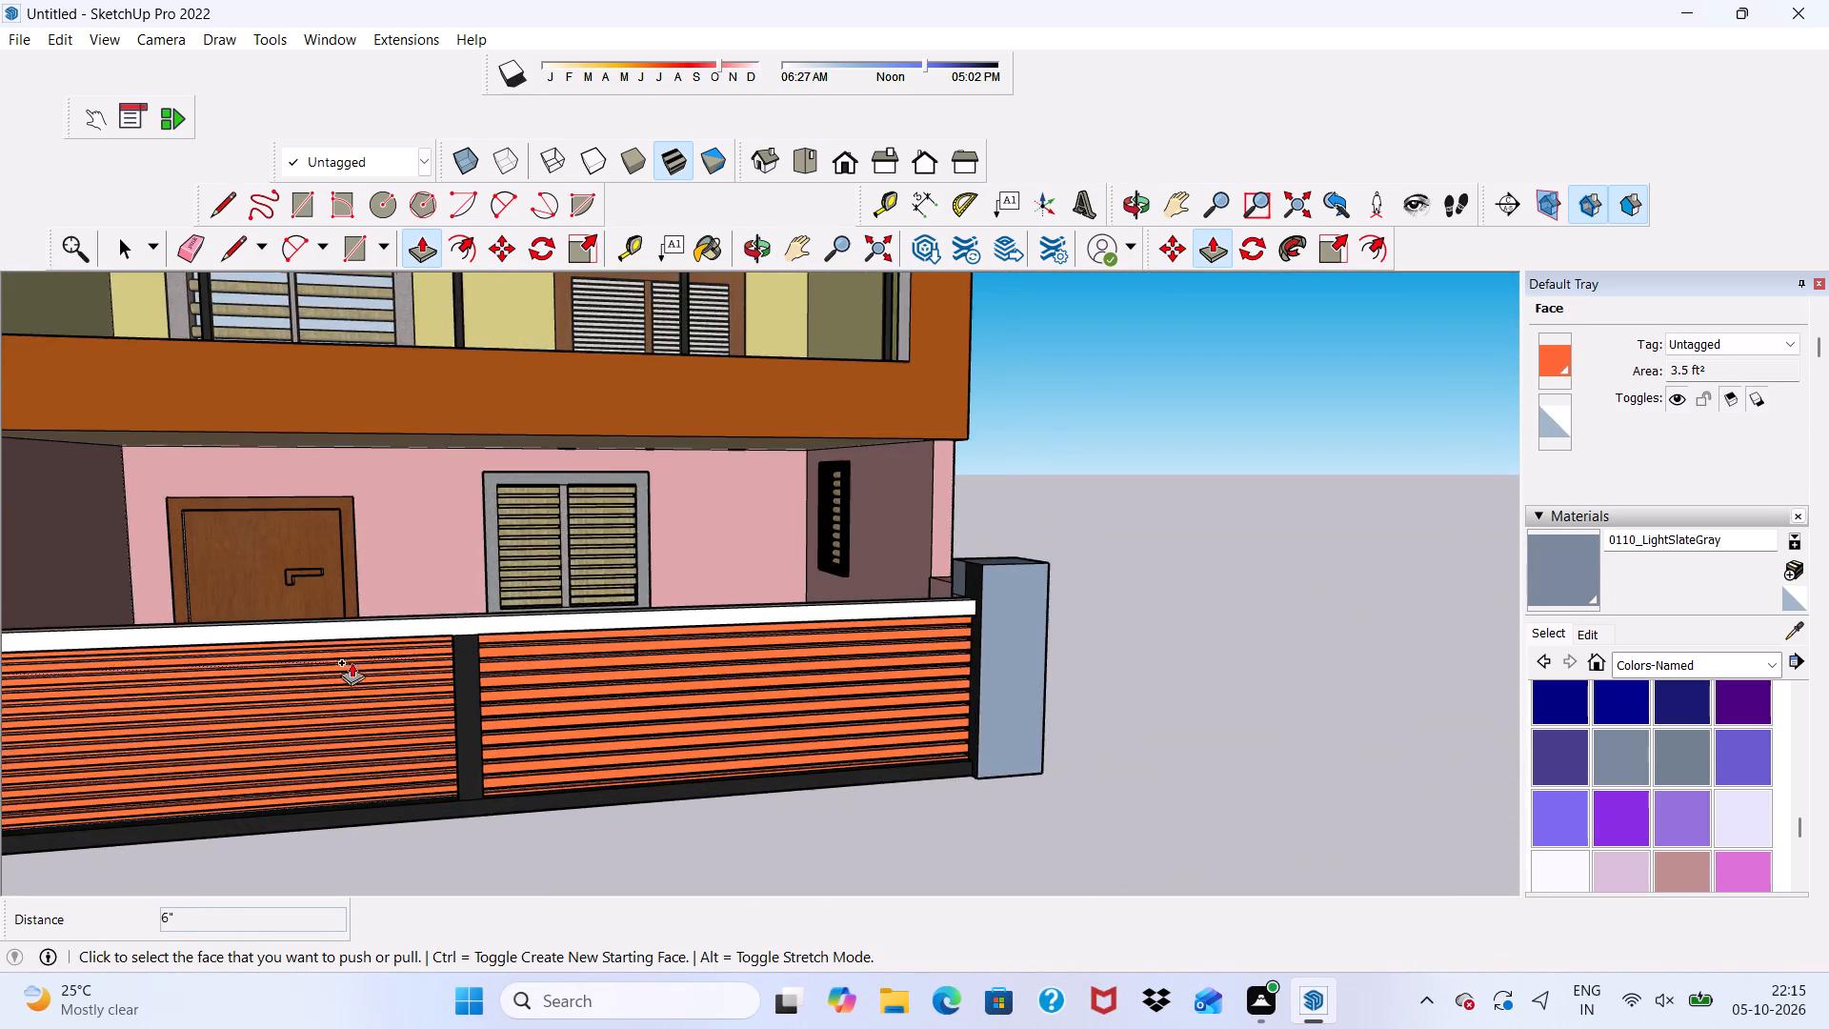
scroll(1806, 1028, "up", 1)
scroll(1801, 1028, "down", 2)
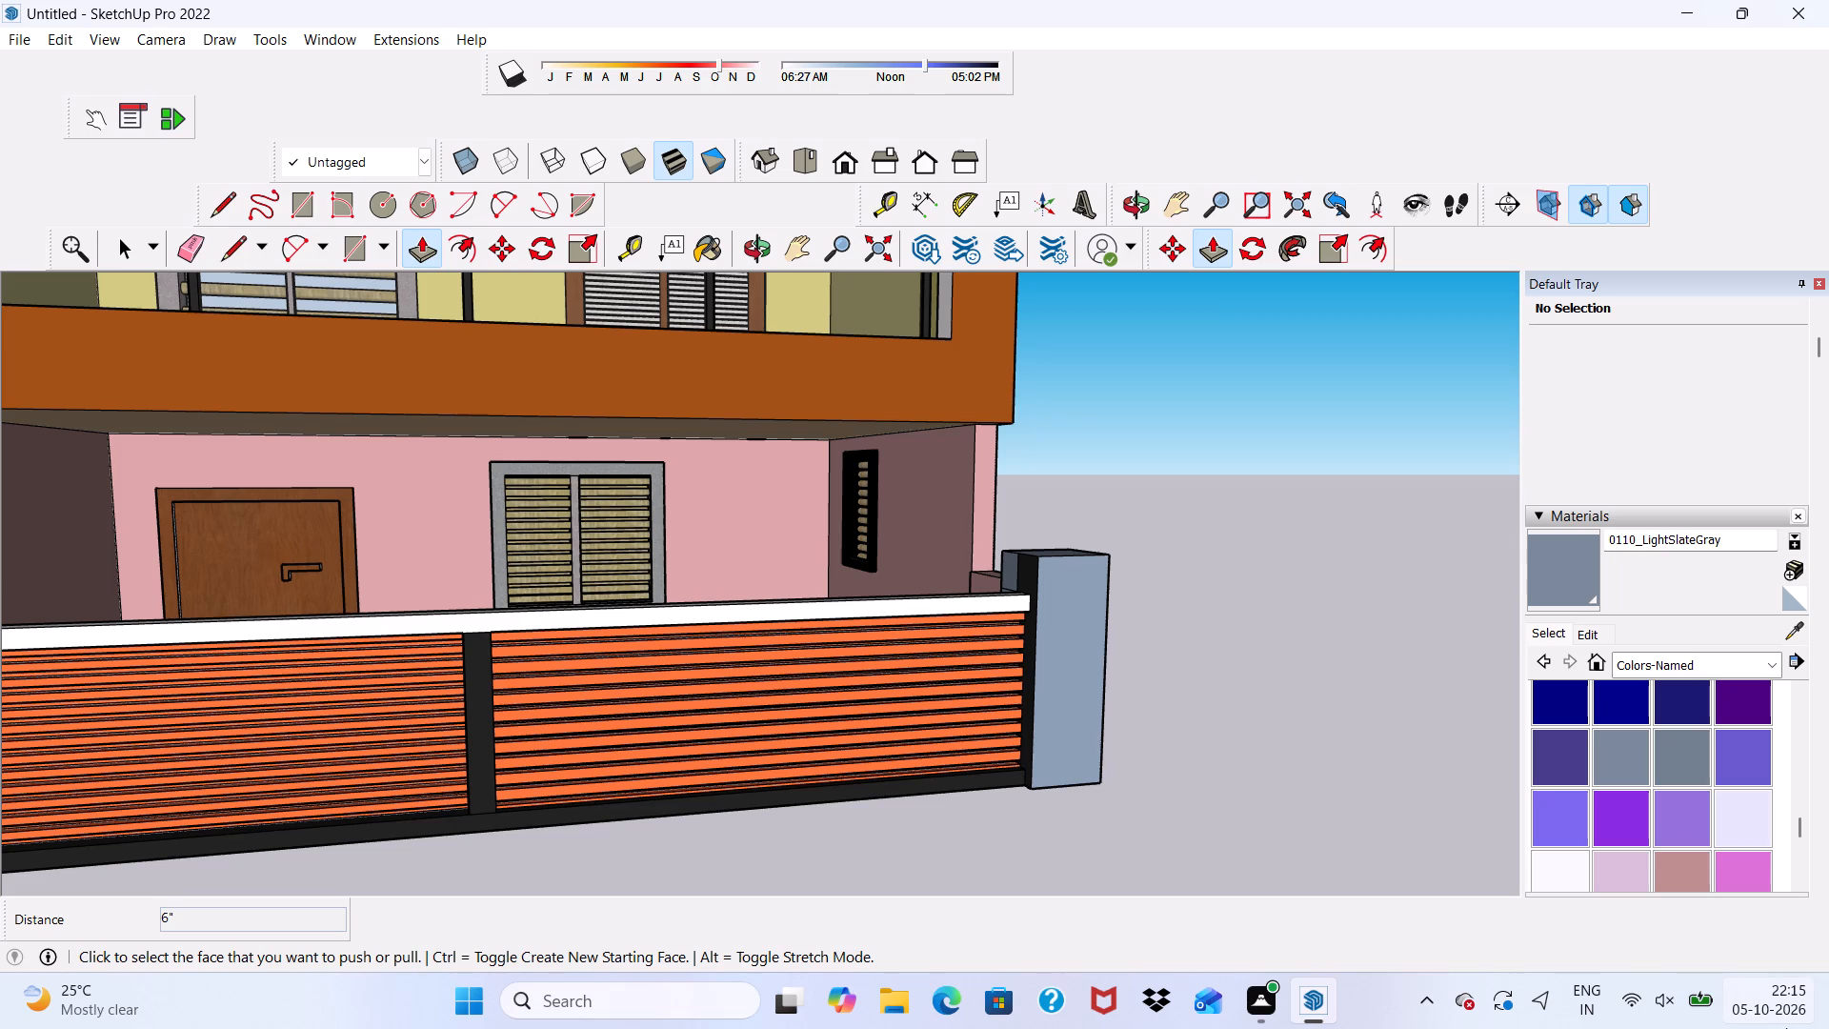
scroll(1786, 1028, "down", 2)
scroll(828, 937, "down", 1)
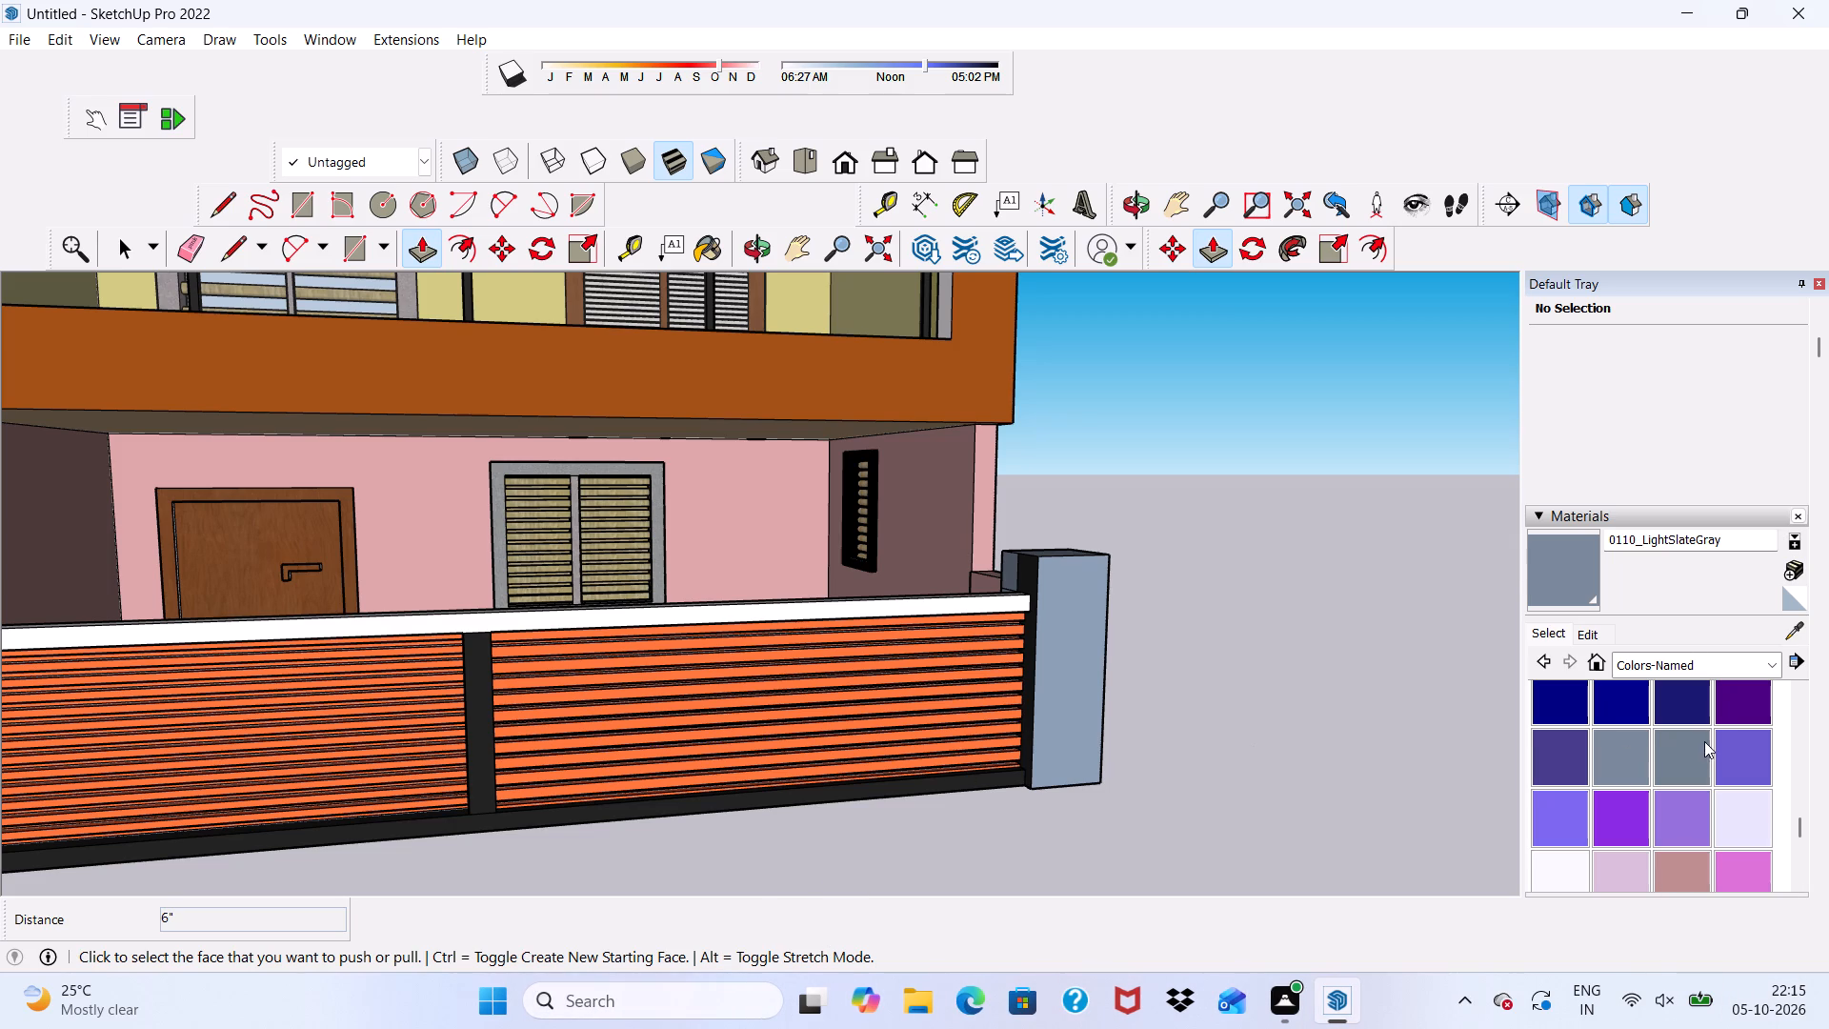
scroll(1704, 741, "down", 4)
scroll(1543, 752, "up", 1)
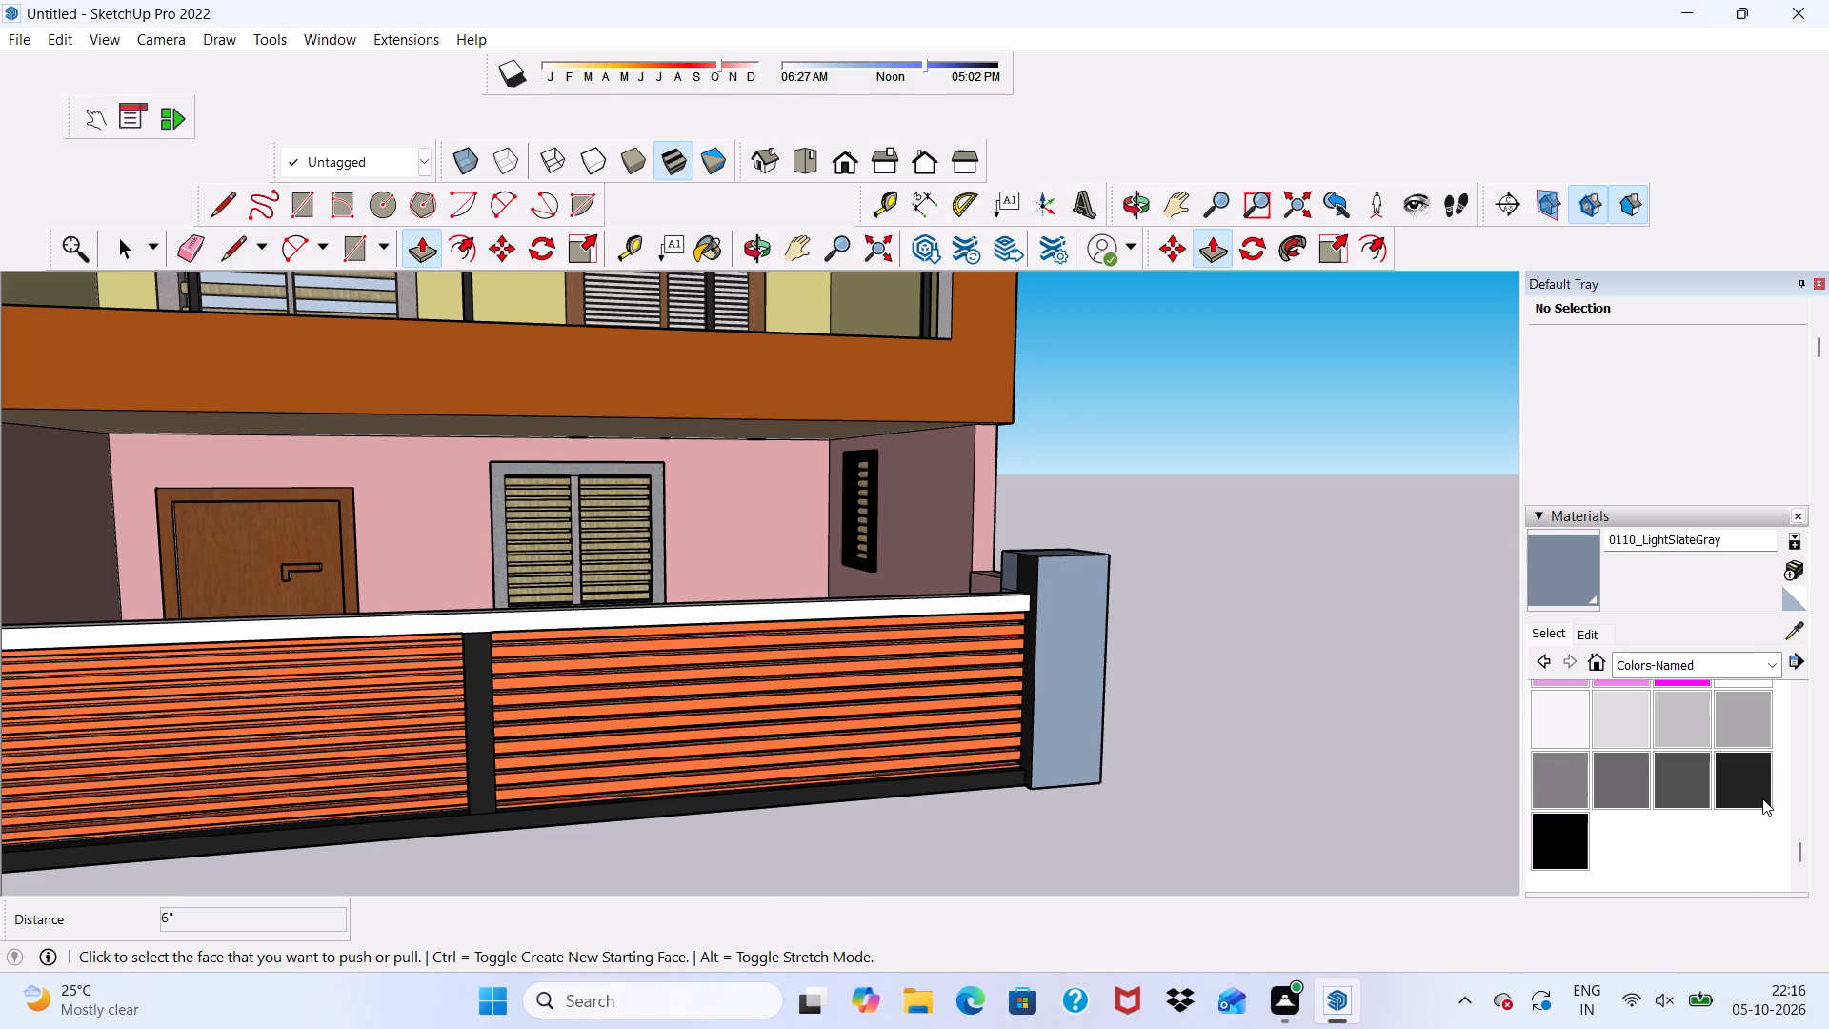
left_click(1762, 796)
scroll(585, 811, "up", 4)
scroll(333, 595, "up", 3)
left_click(365, 514)
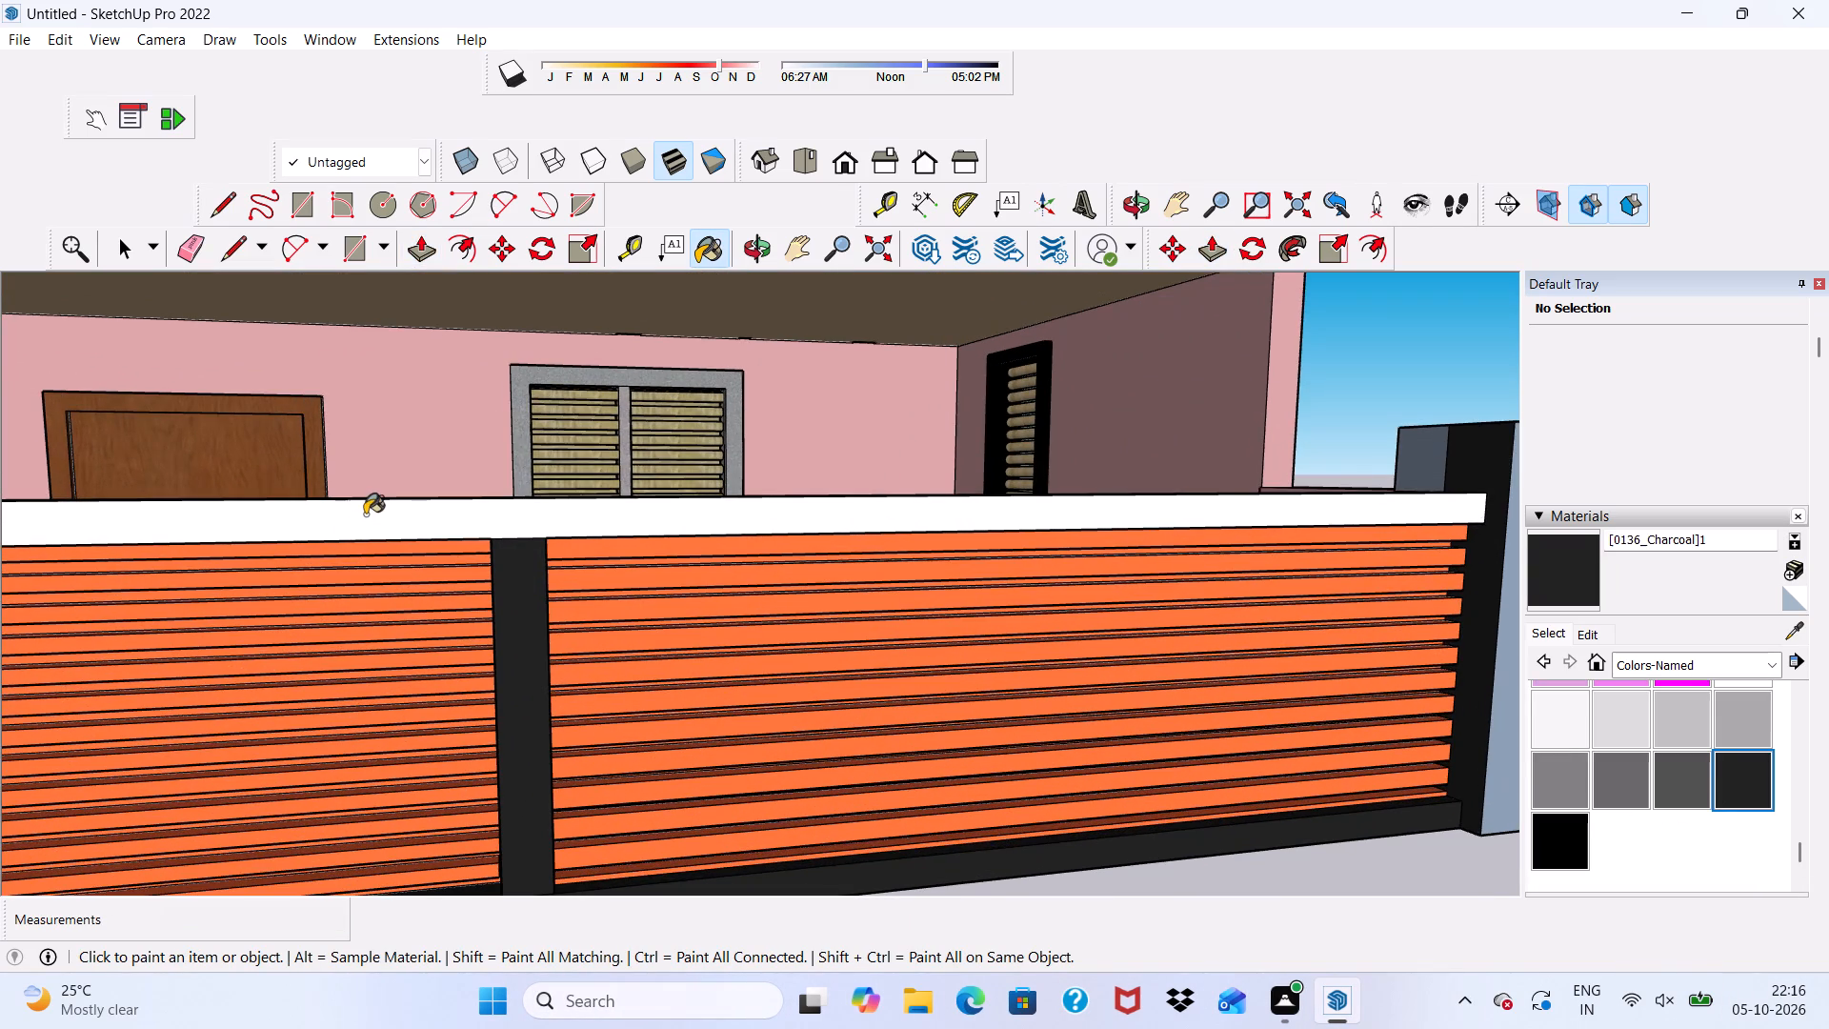
scroll(351, 486, "down", 3)
middle_click_drag(351, 485, 585, 640)
scroll(882, 674, "up", 3)
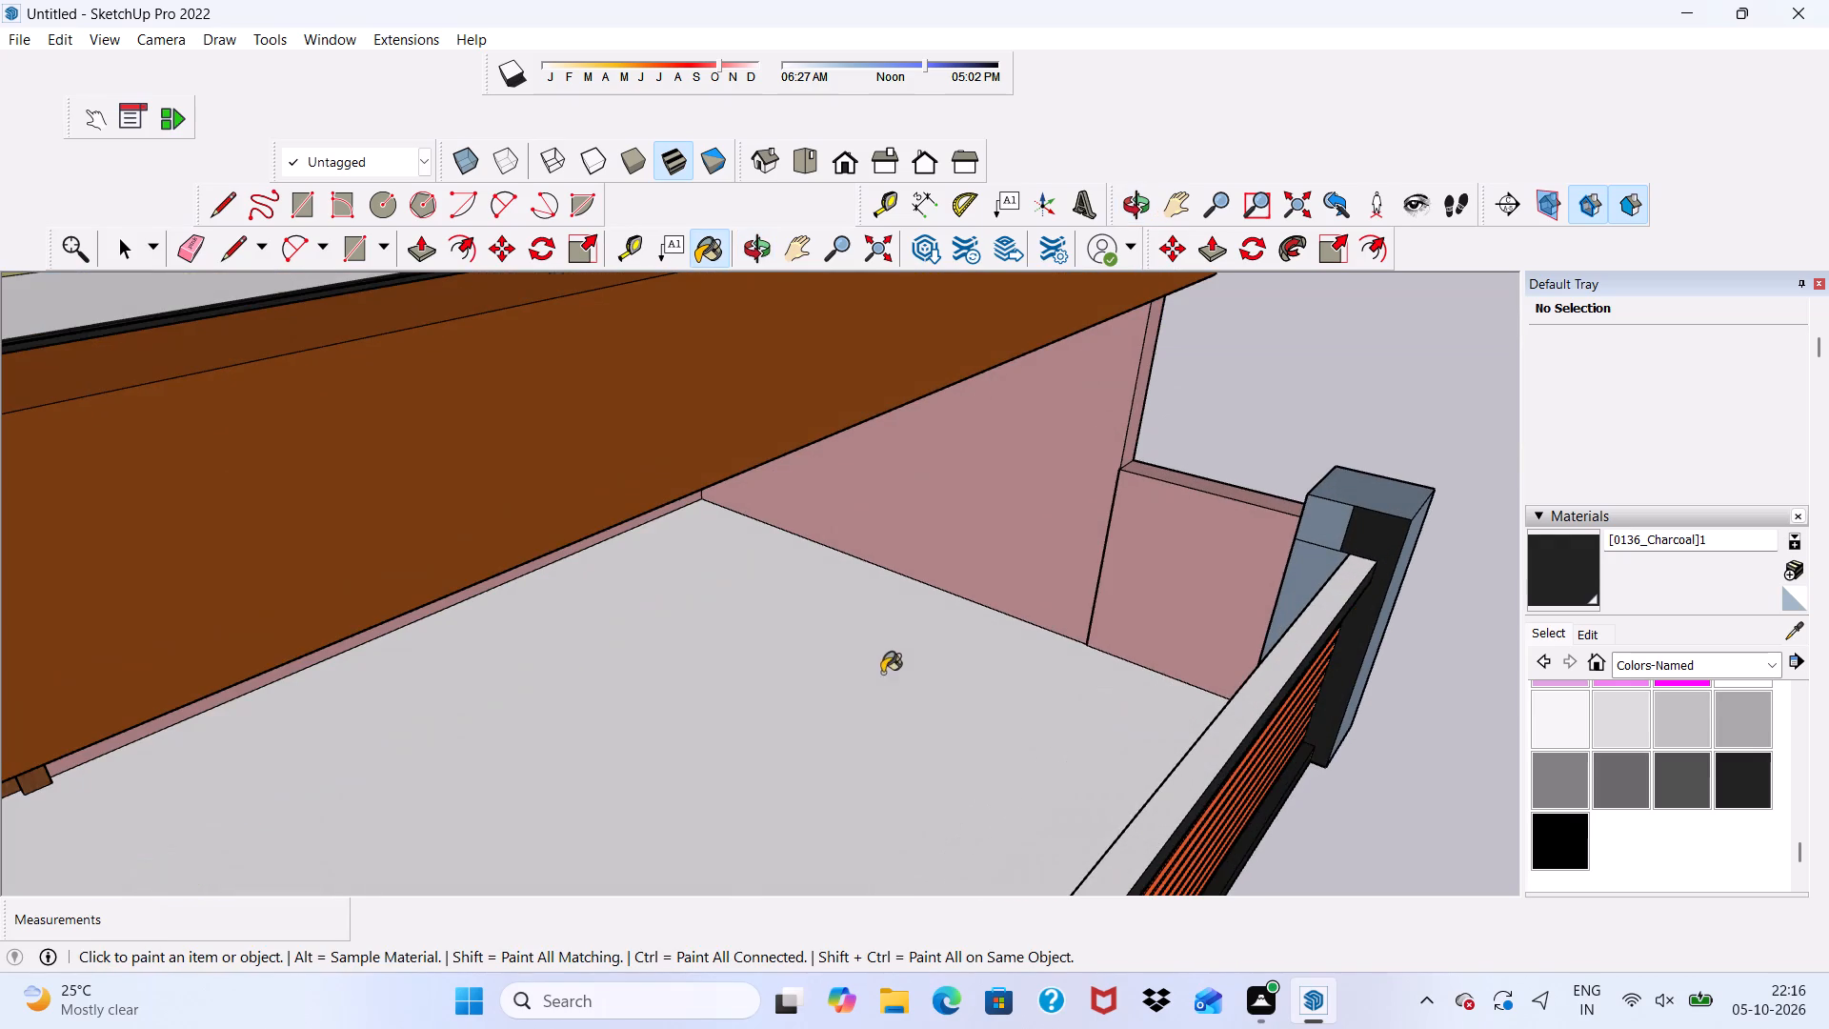
left_click(1288, 656)
Inspect the finished gate rail and the house facade in the standard Front view and from above.
scroll(1312, 577, "down", 3)
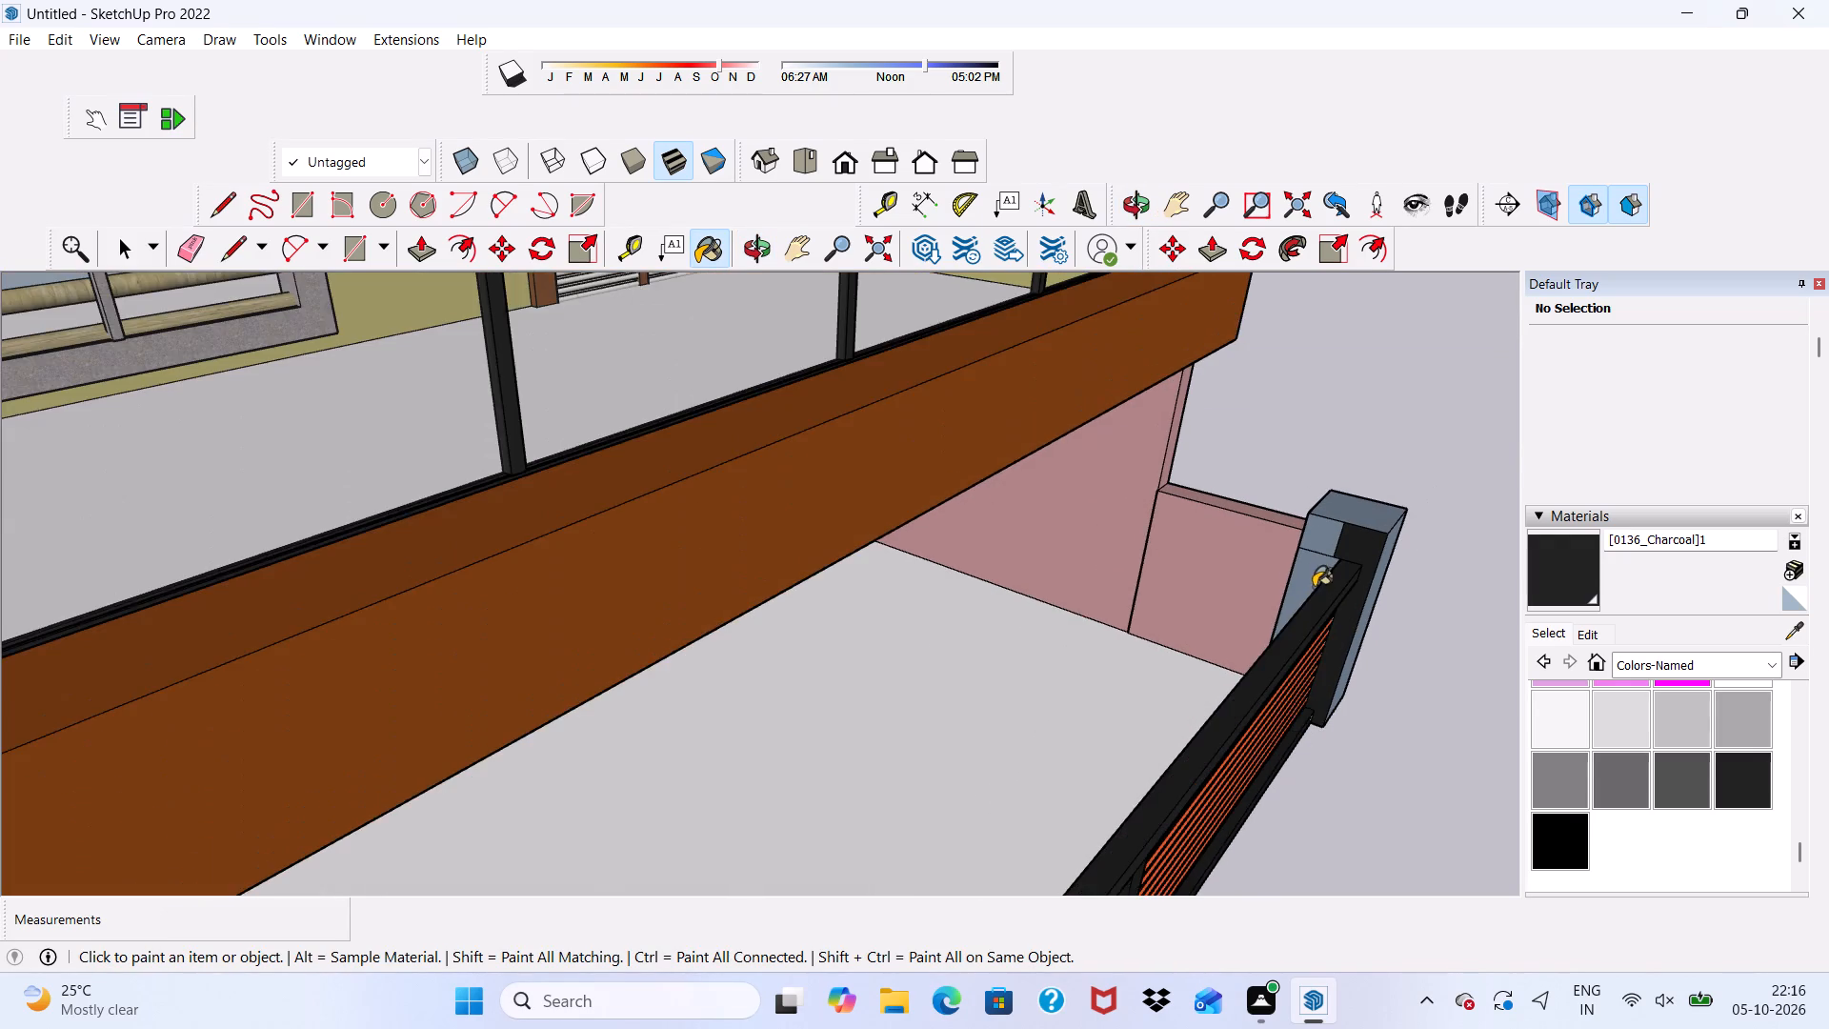
middle_click_drag(1315, 591, 1594, 427)
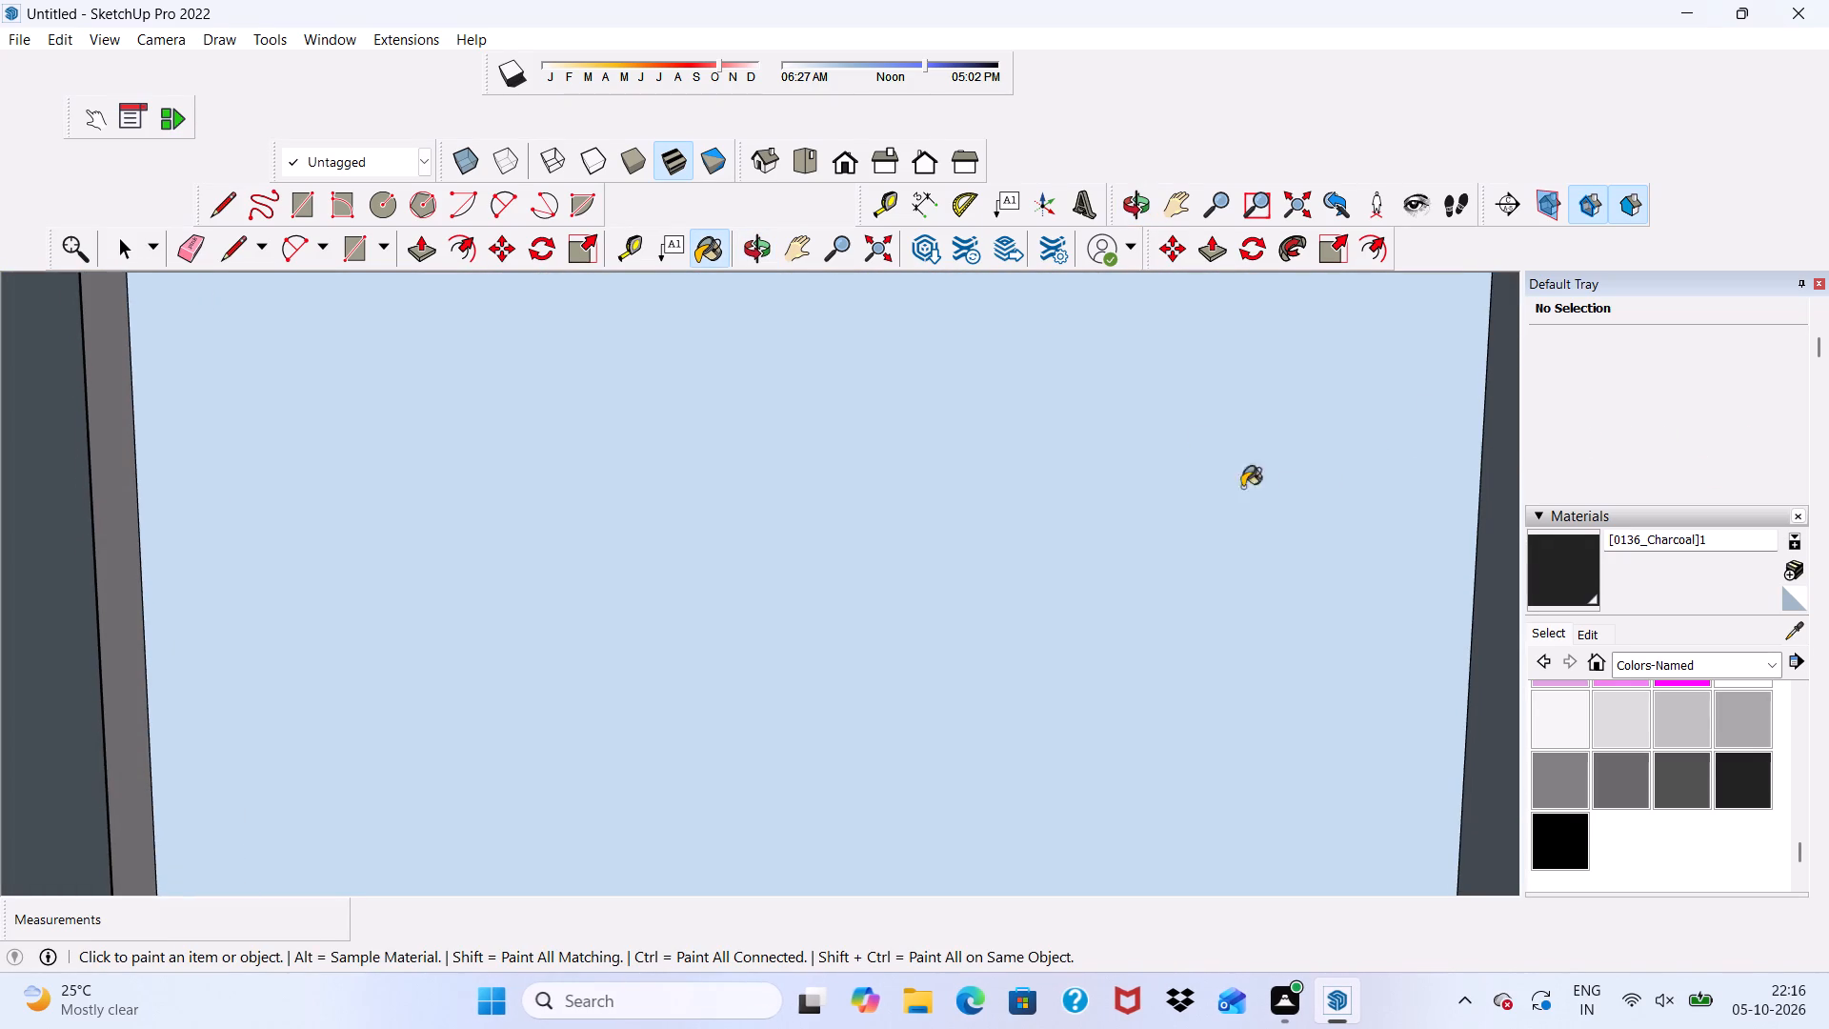
left_click(841, 163)
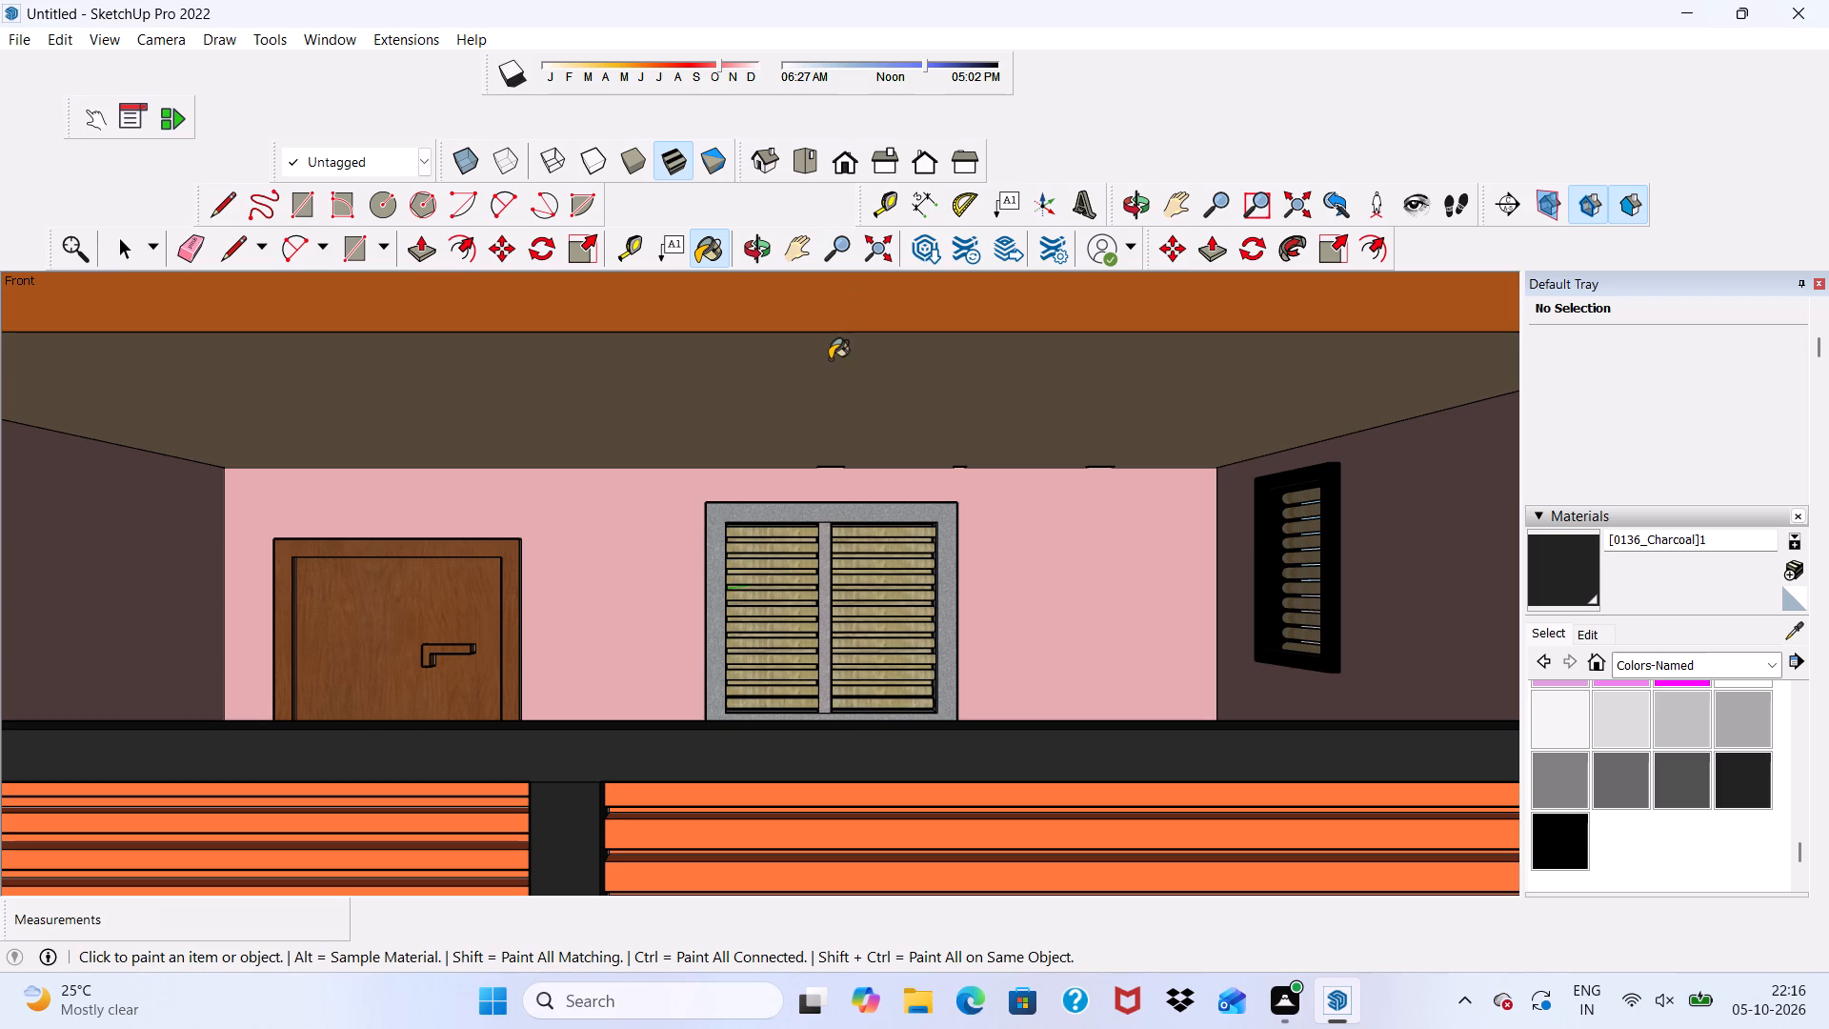
key("space")
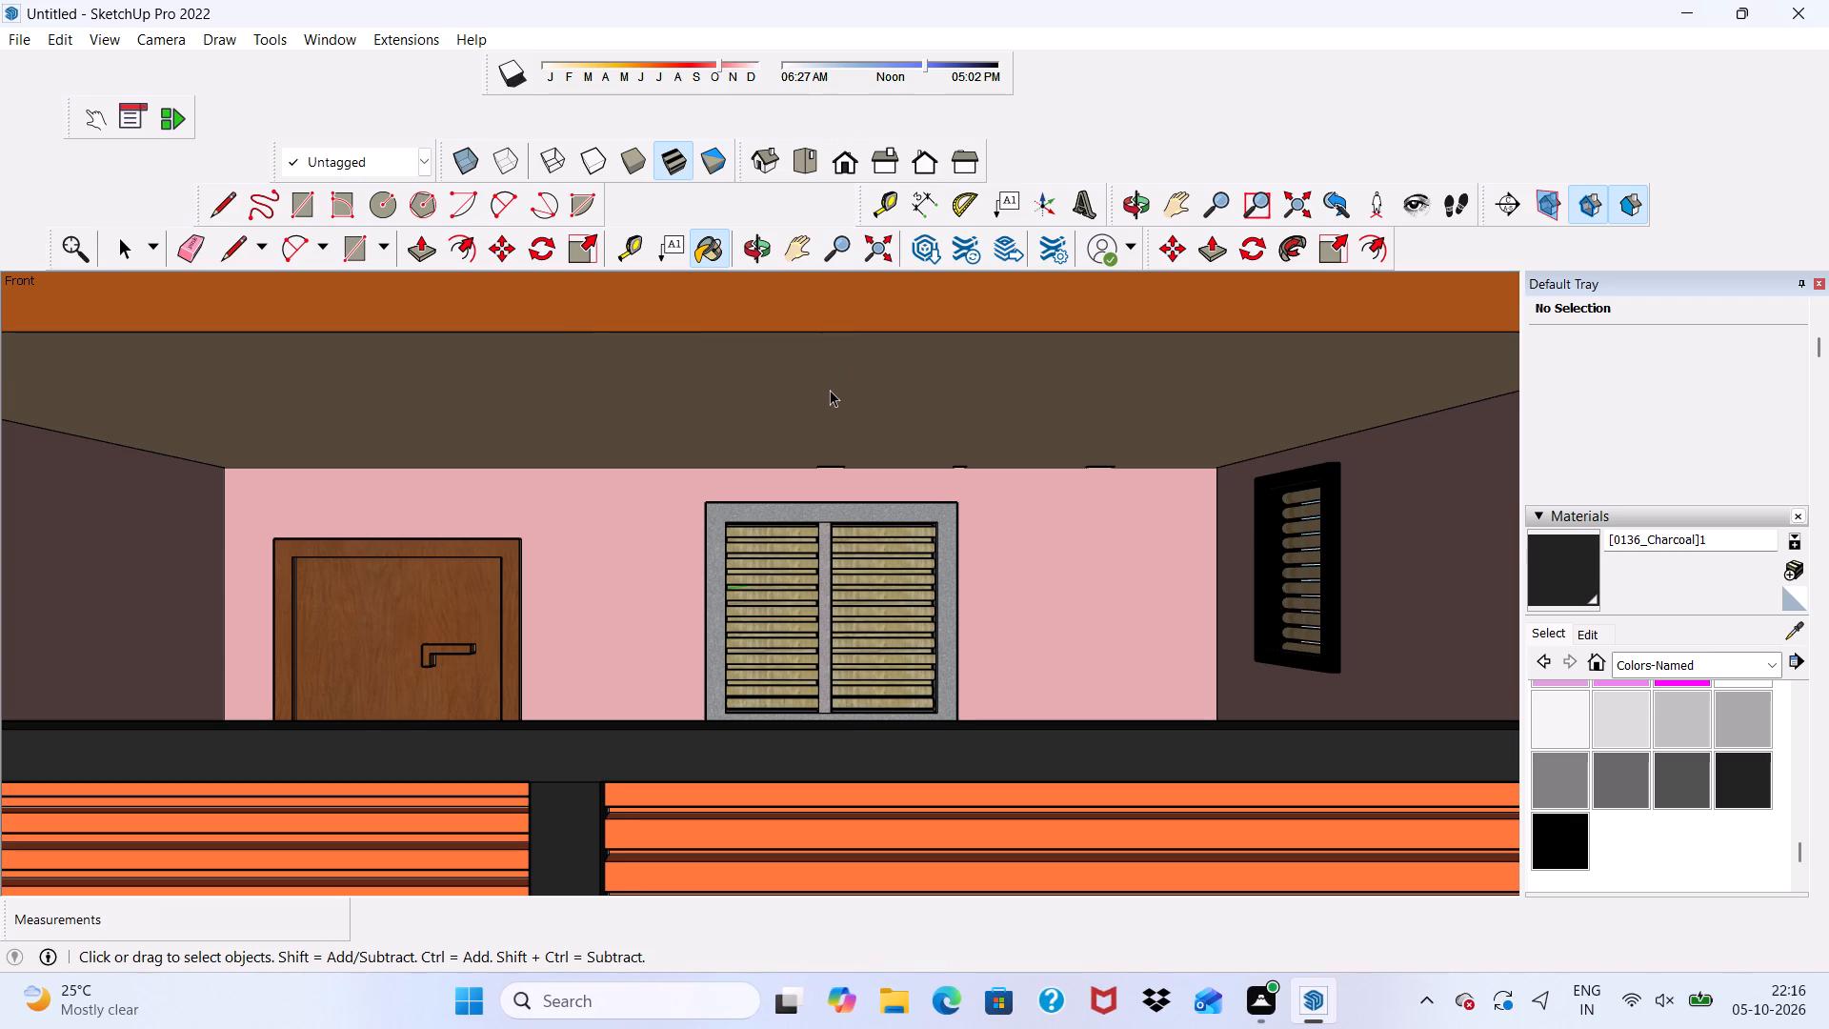
scroll(830, 390, "down", 14)
scroll(519, 329, "up", 7)
scroll(519, 329, "down", 2)
scroll(516, 345, "up", 1)
scroll(519, 399, "down", 7)
scroll(650, 576, "up", 1)
scroll(650, 576, "down", 2)
middle_click_drag(650, 577, 620, 882)
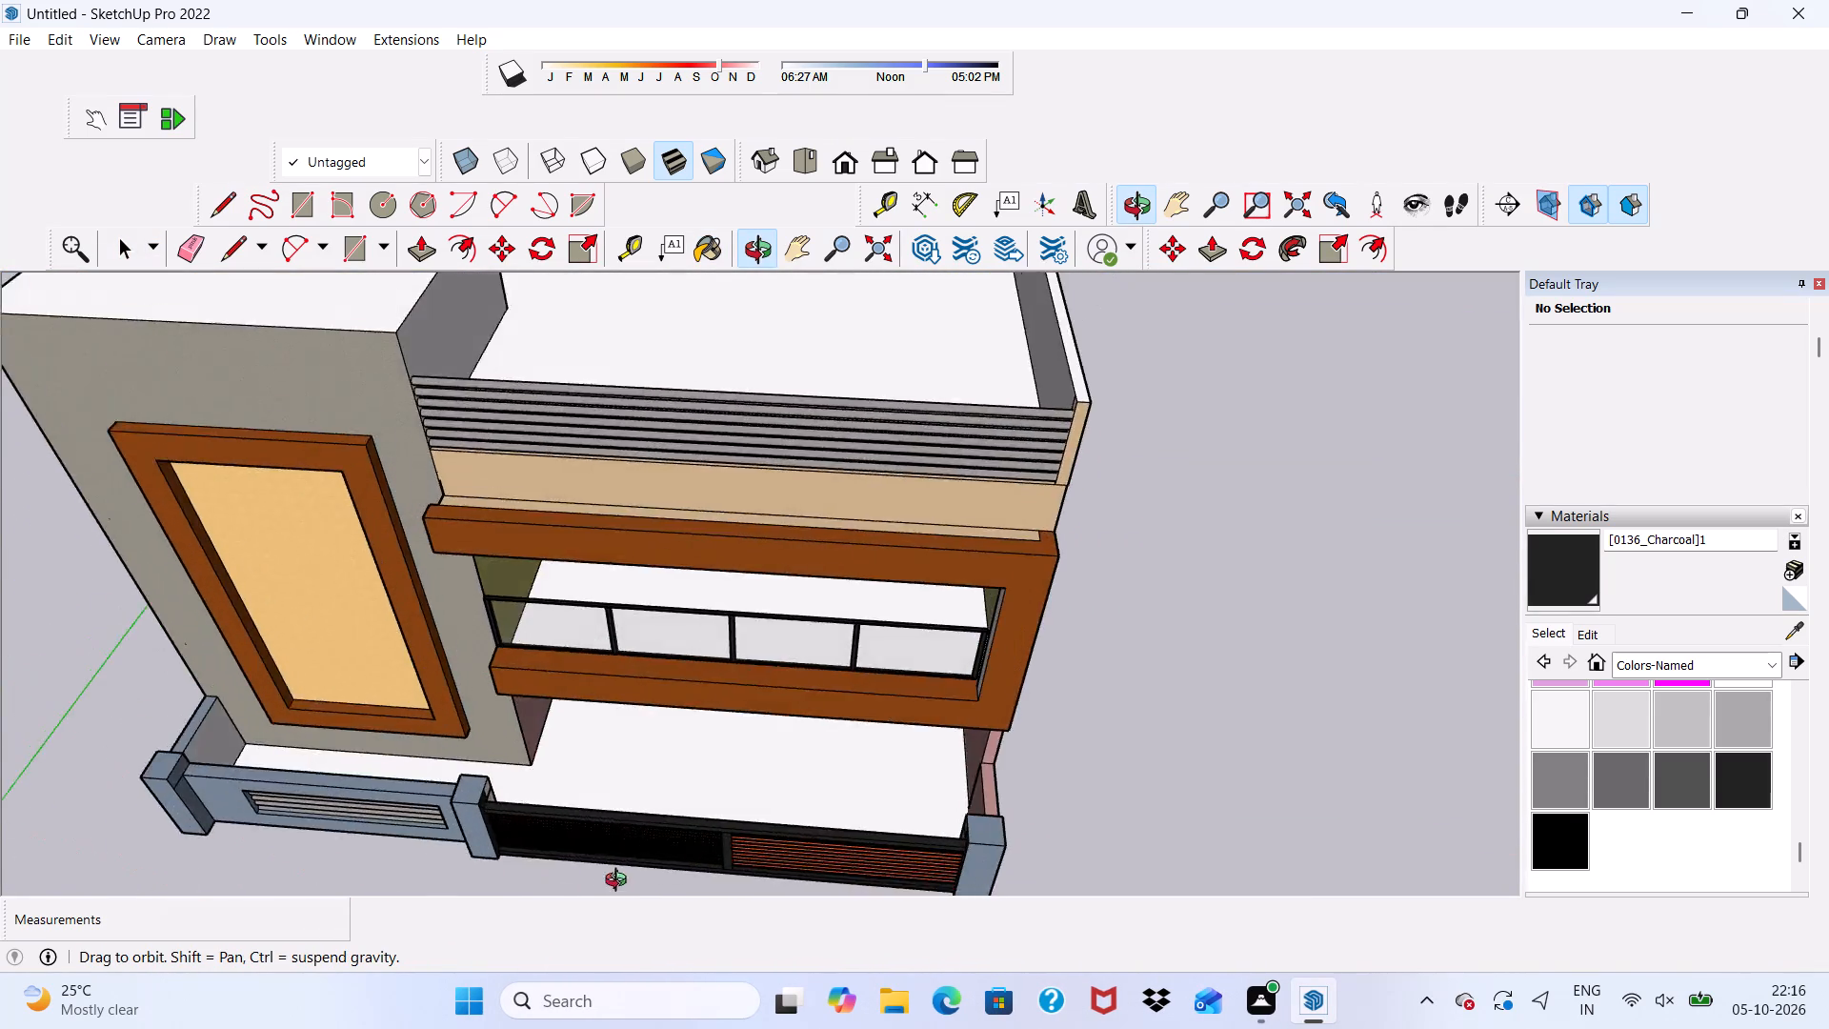
middle_click_drag(620, 882, 564, 680)
Paint the ground-floor porch floor behind the gate with Stone Marble from the Stone collection.
scroll(564, 680, "up", 6)
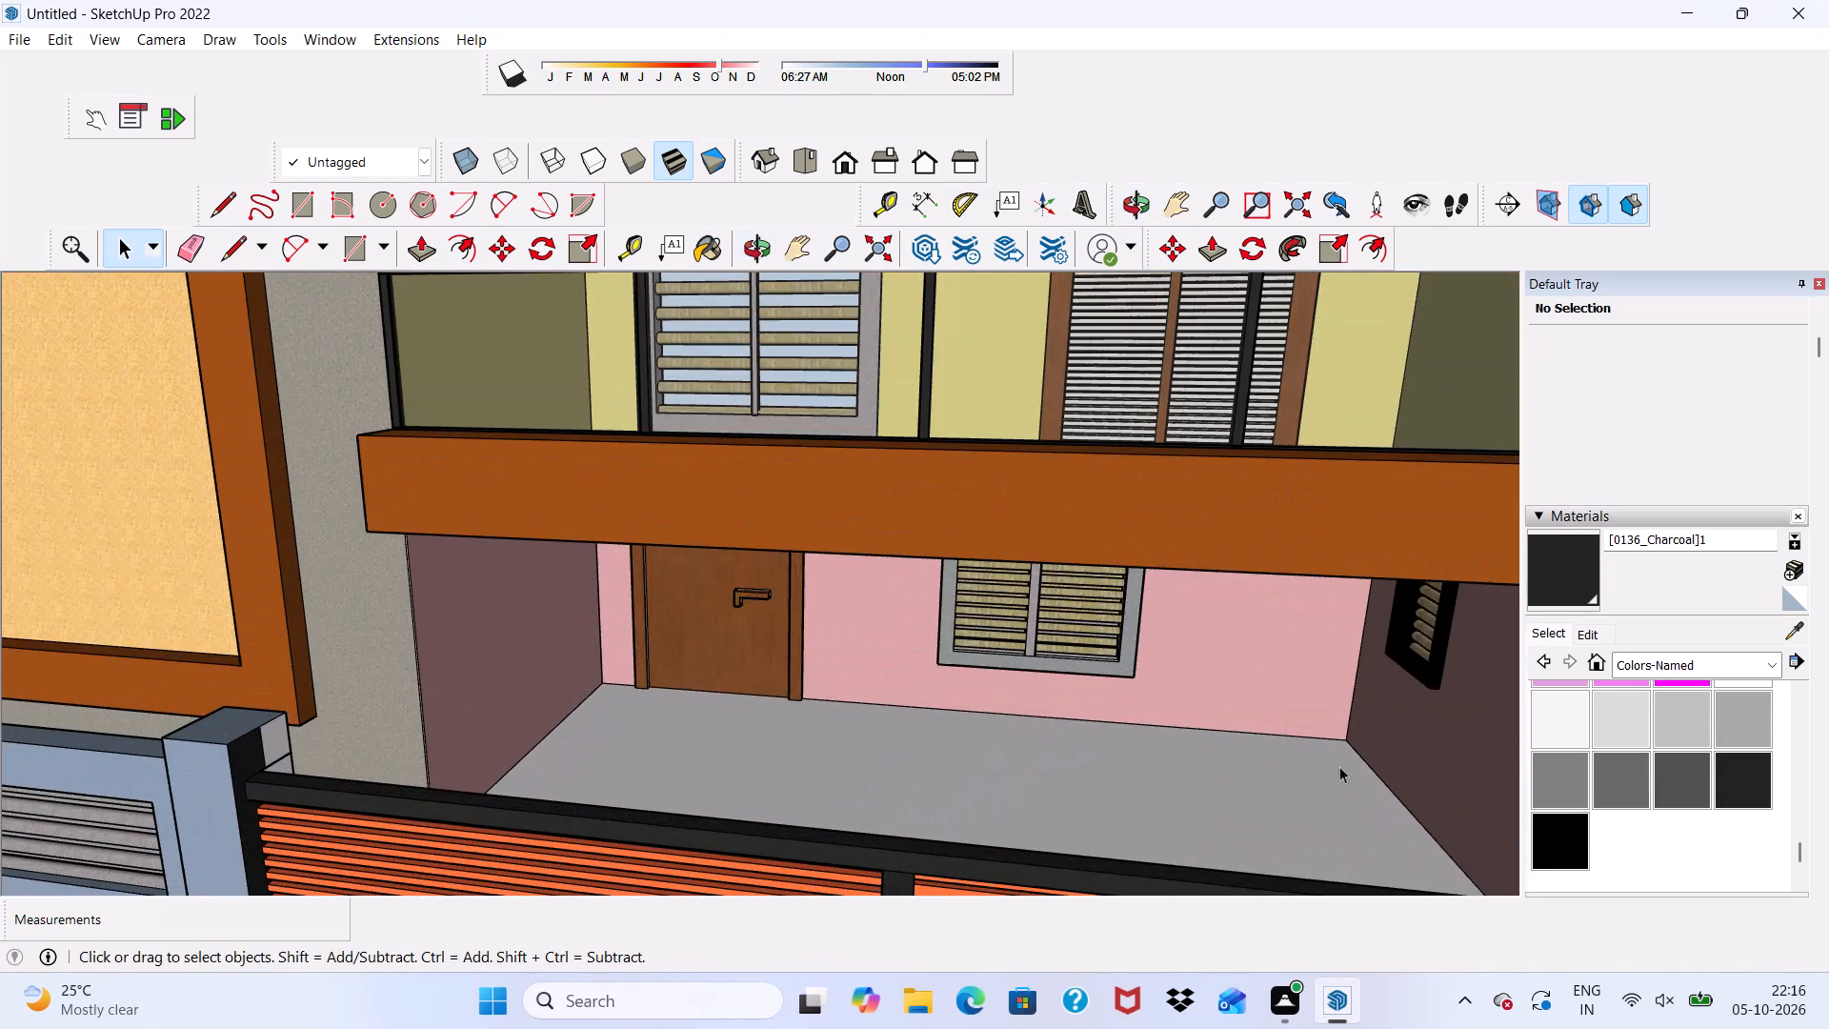
left_click(1768, 664)
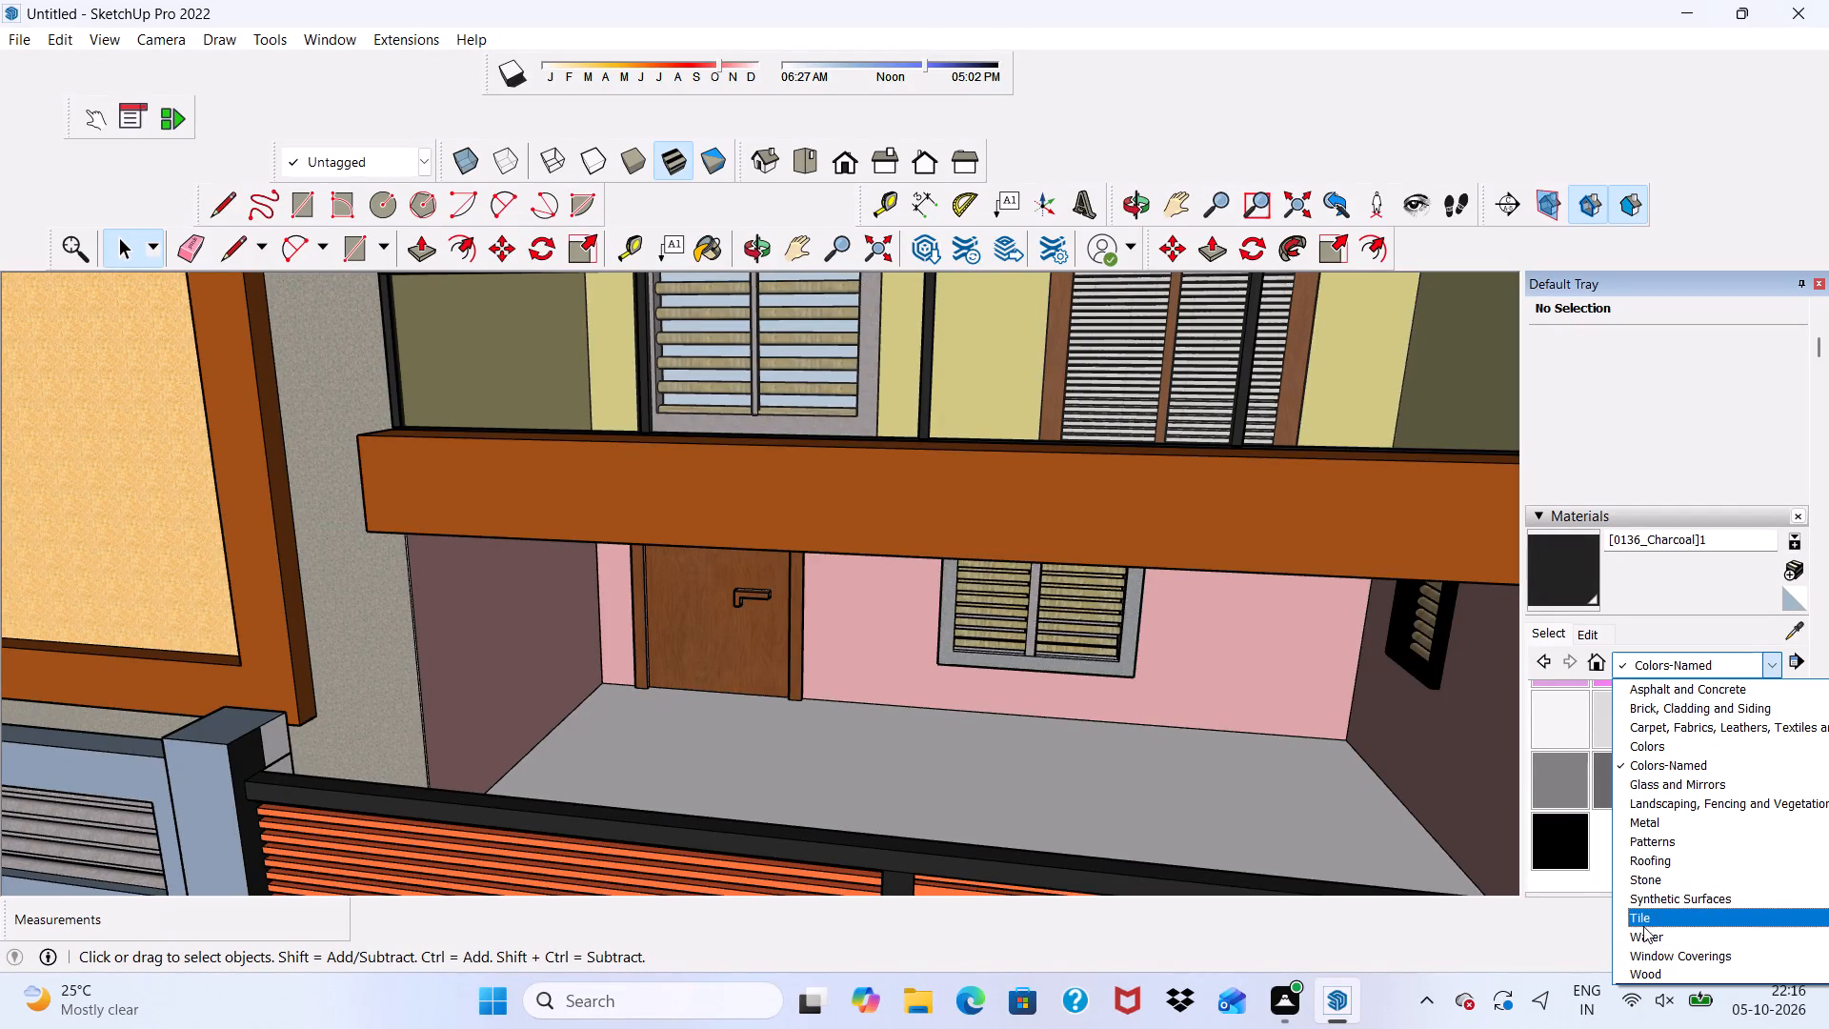
left_click(1634, 872)
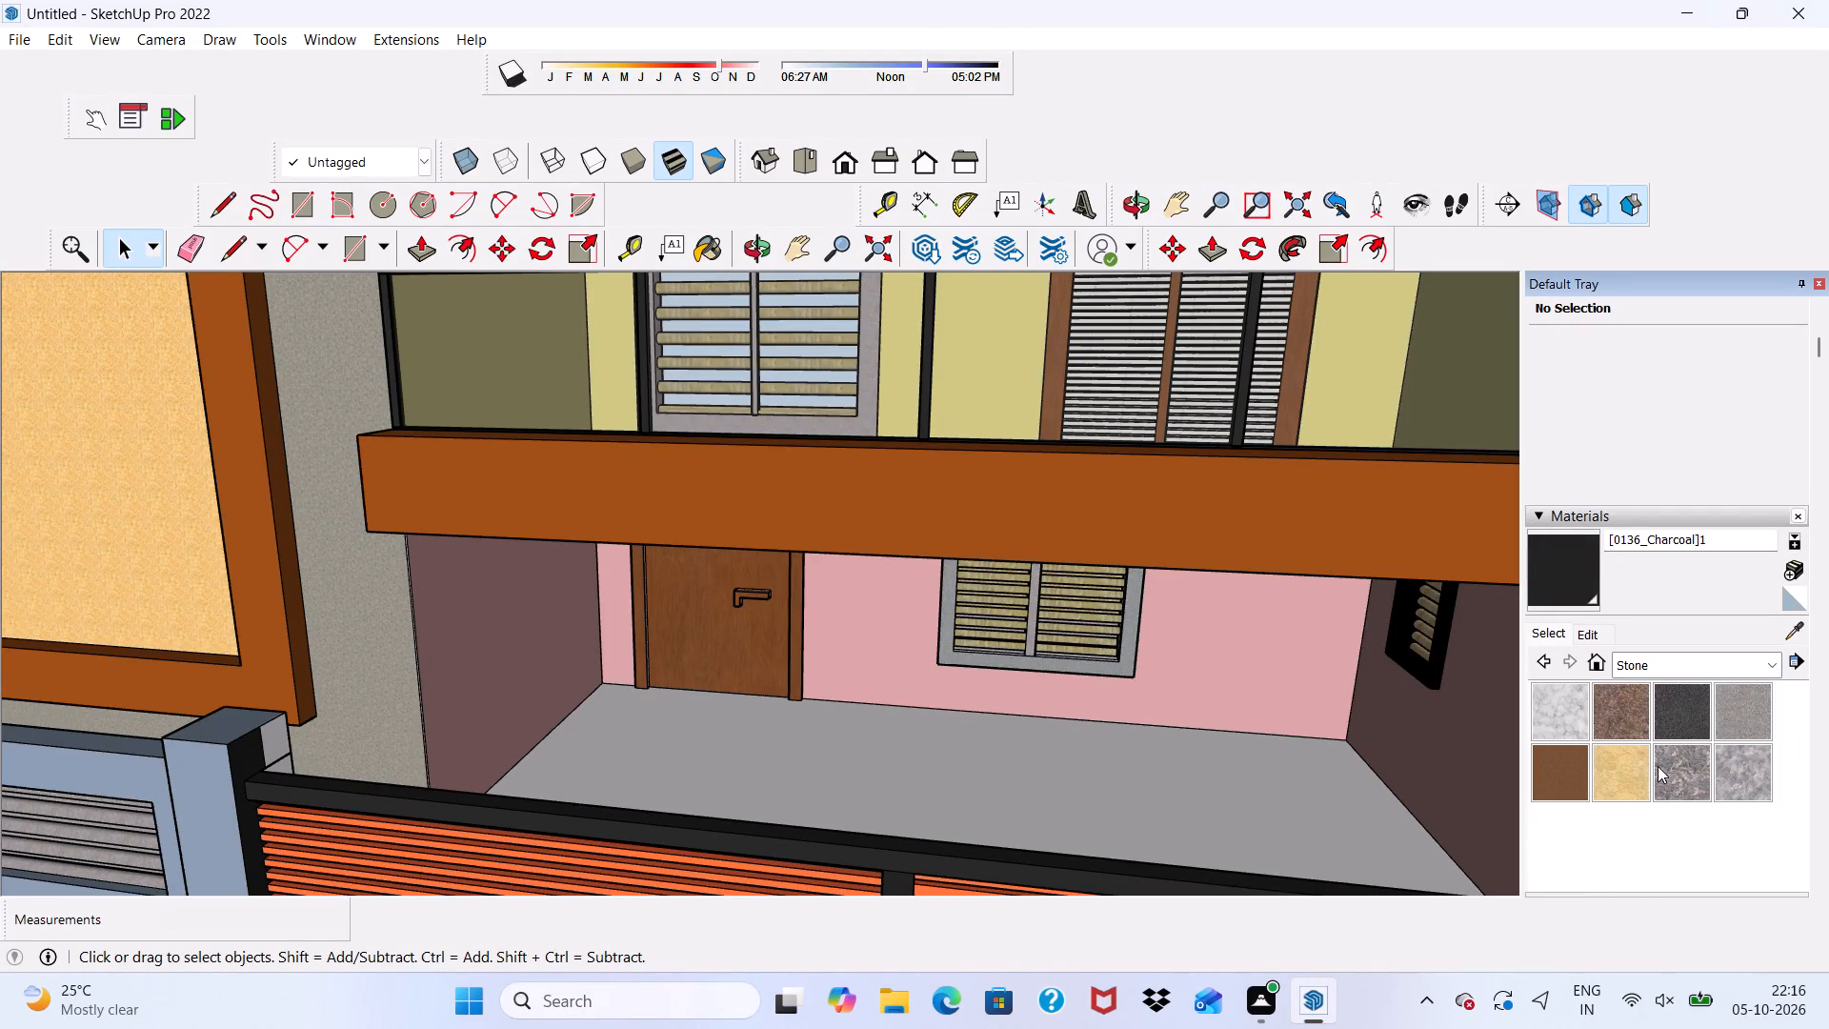
left_click(1672, 766)
scroll(1484, 795, "up", 4)
left_click(1029, 880)
Paint the first-floor balcony floor behind the railing with Carrera Marble.
scroll(922, 691, "down", 5)
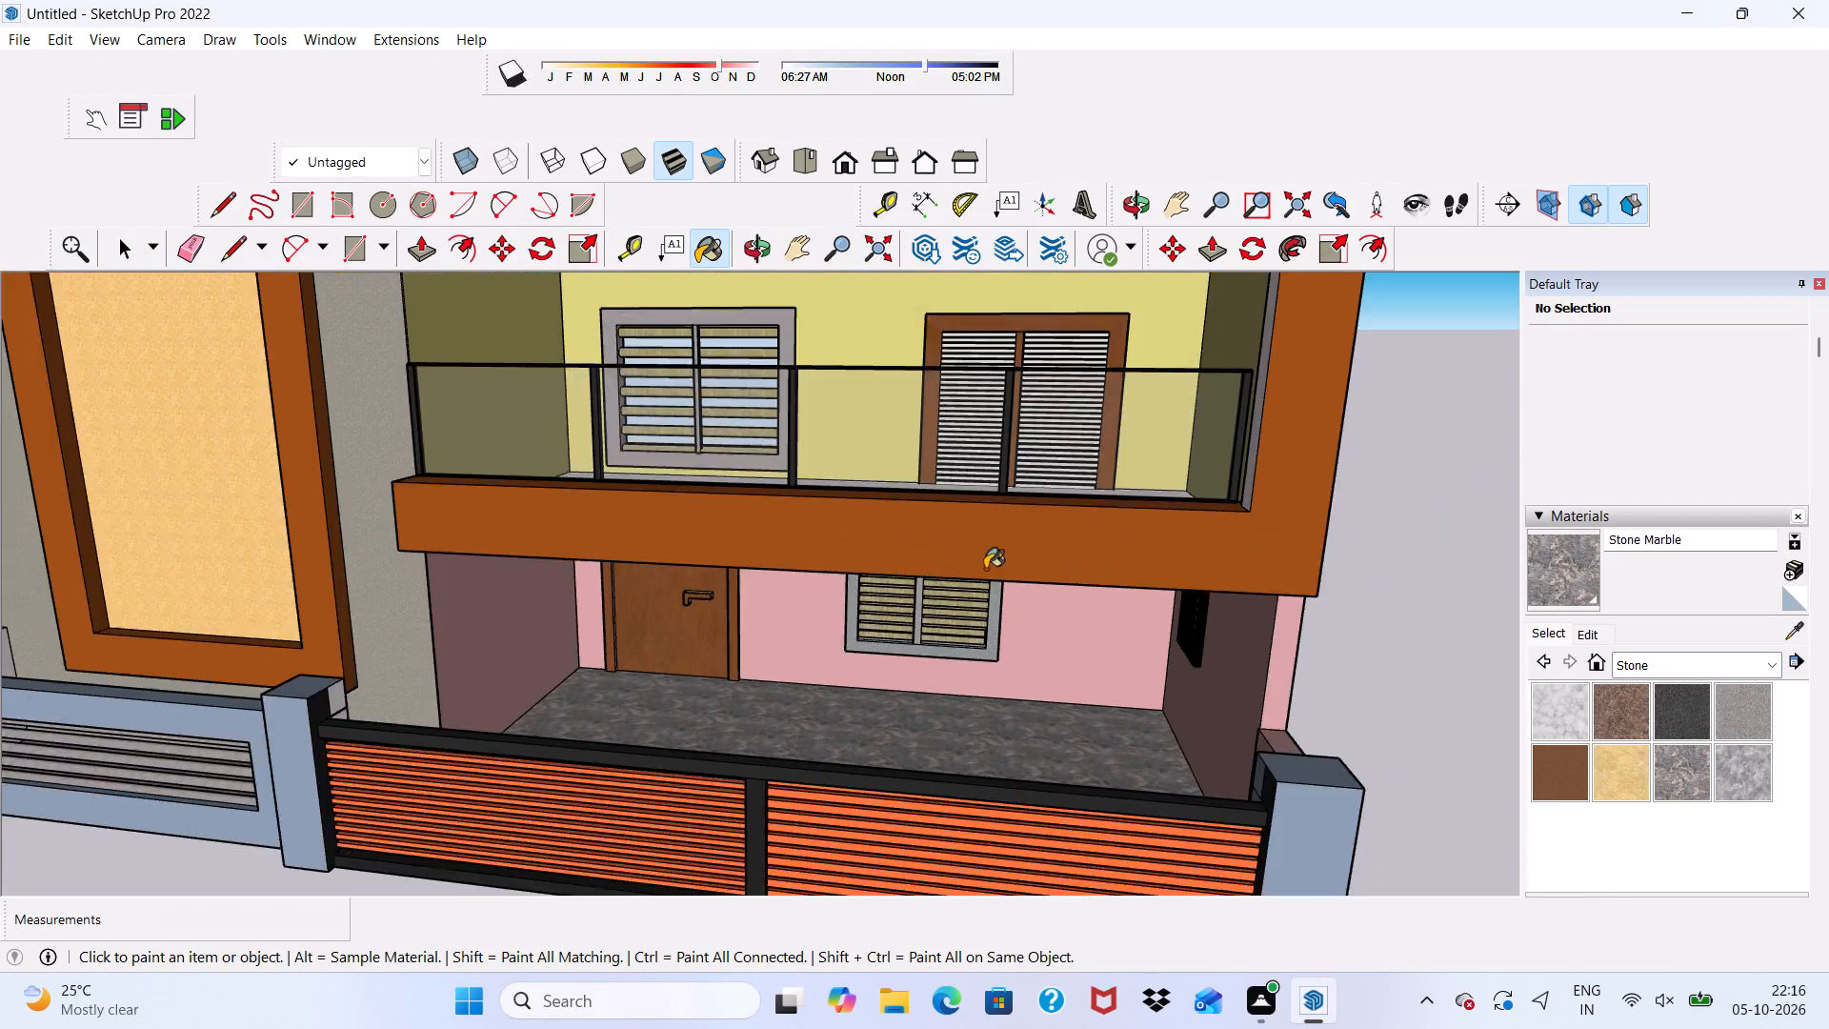
scroll(985, 569, "down", 3)
middle_click_drag(985, 567, 935, 757)
scroll(909, 726, "up", 7)
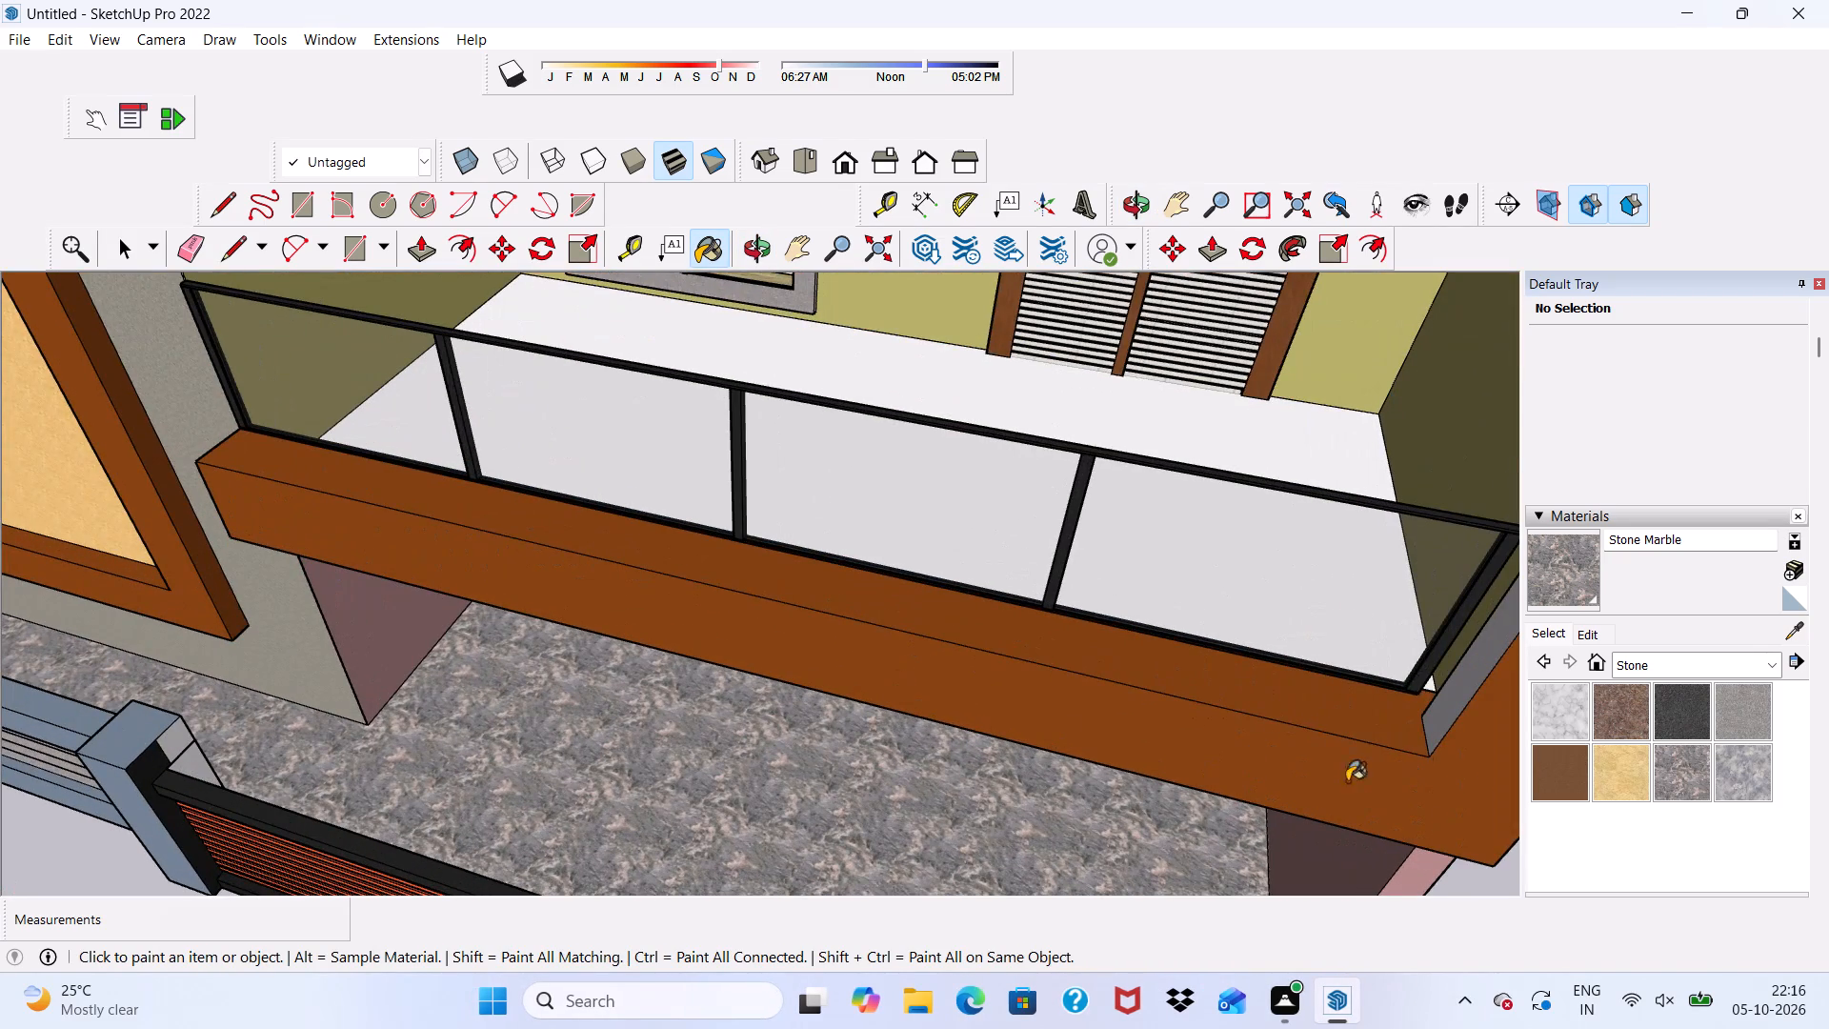
left_click(1535, 719)
scroll(1205, 420, "up", 5)
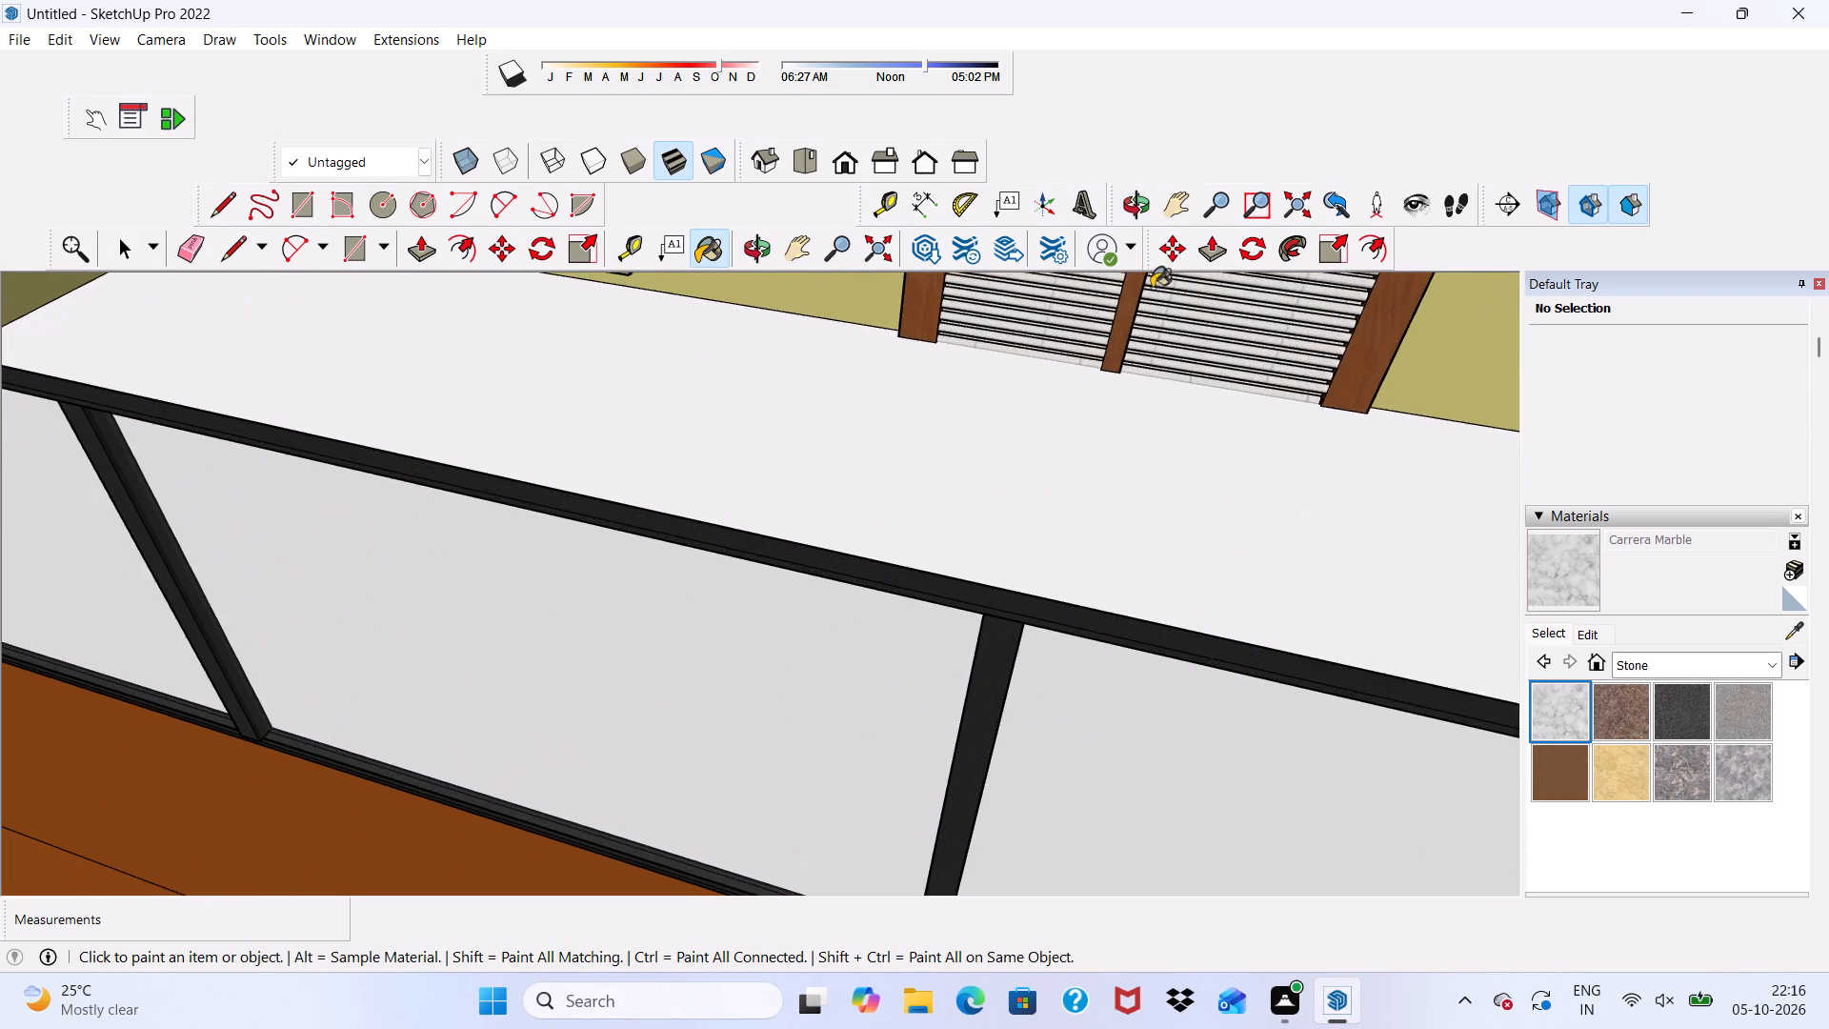
left_click(1109, 513)
Examine the porch, balcony and gate along the front of the house for remaining finishes.
scroll(935, 491, "down", 7)
middle_click_drag(795, 535, 826, 396)
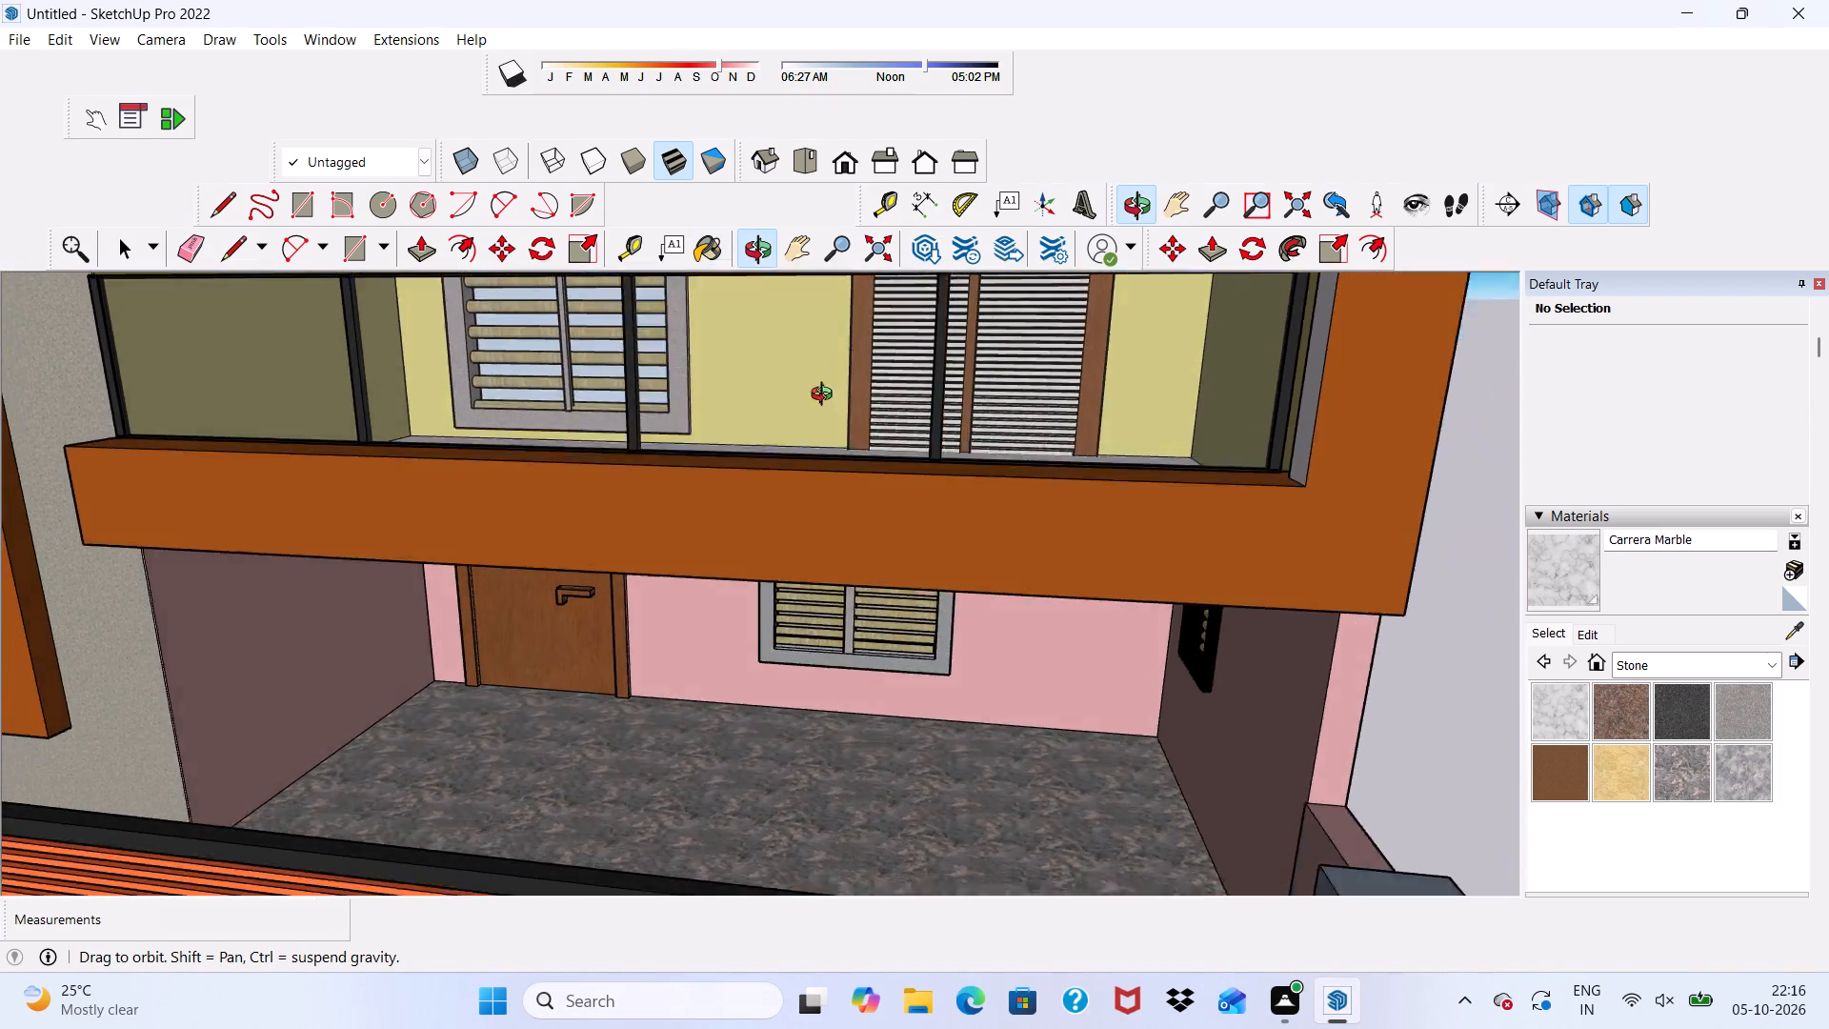
scroll(824, 401, "down", 1)
middle_click_drag(826, 396, 819, 416)
scroll(837, 485, "up", 1)
scroll(804, 523, "down", 1)
scroll(774, 559, "up", 1)
scroll(749, 595, "down", 9)
middle_click_drag(308, 662, 602, 445)
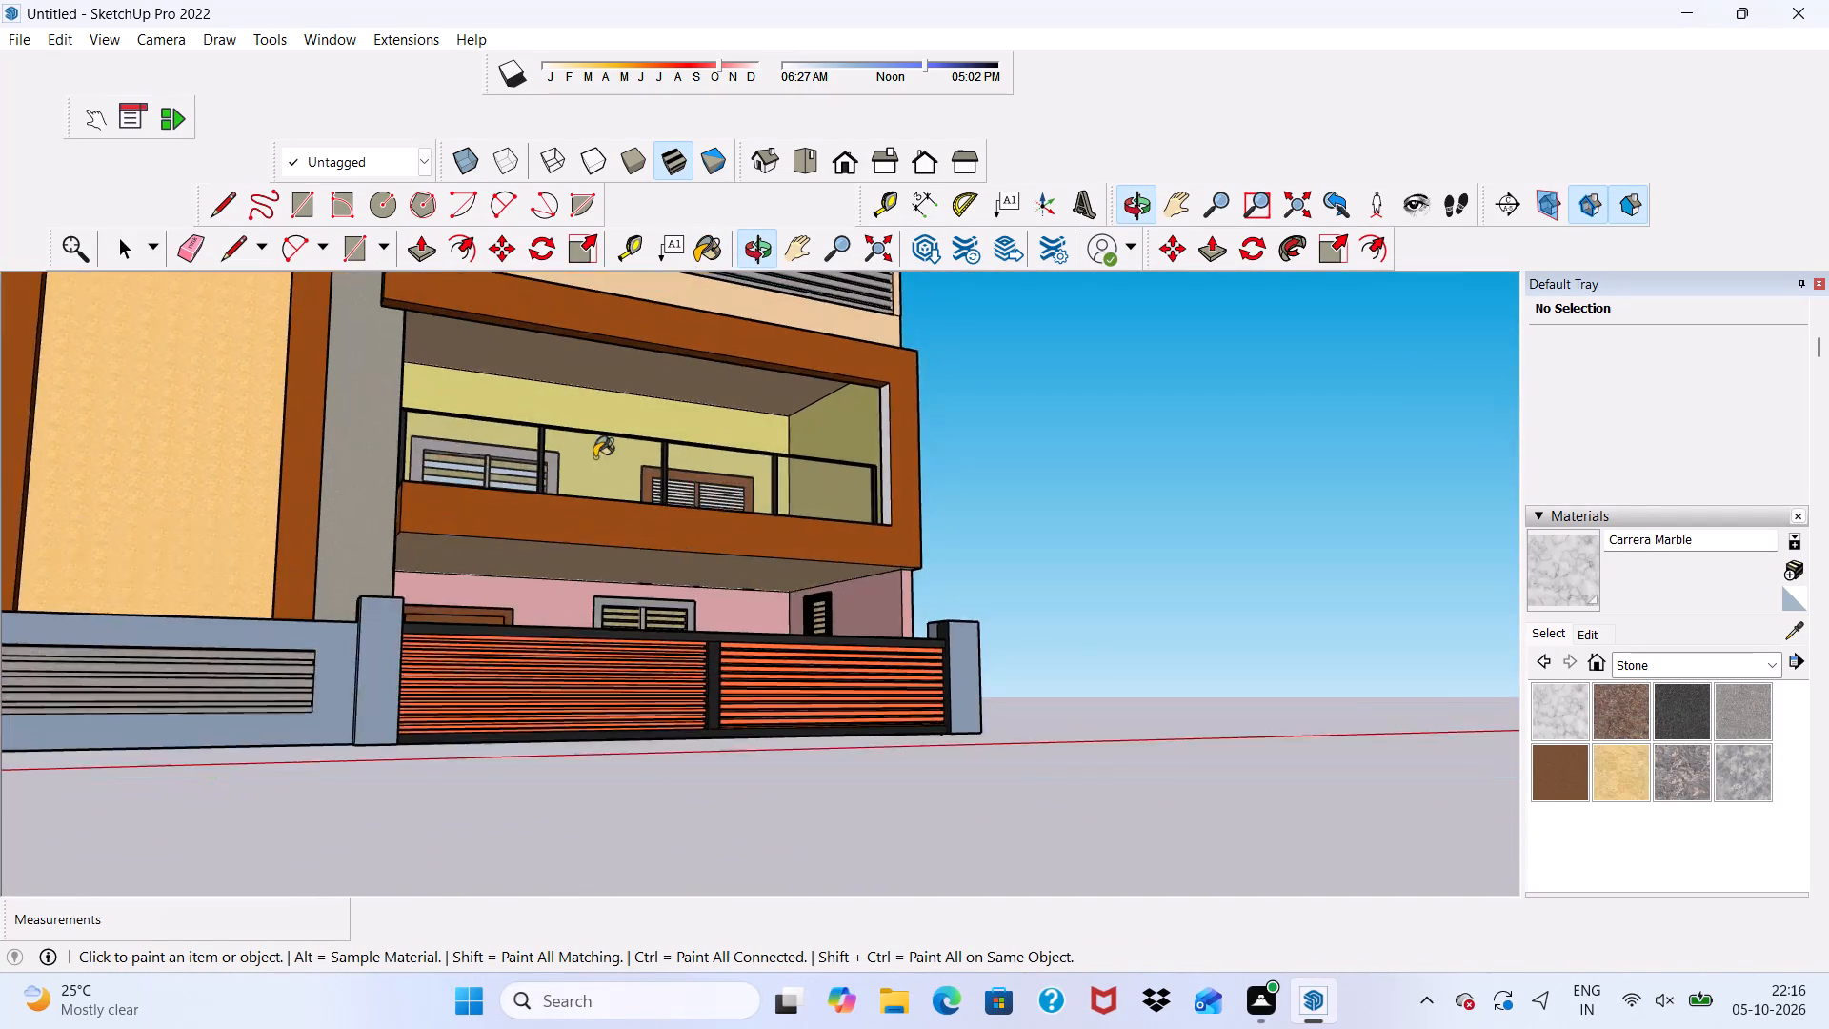
scroll(578, 462, "up", 1)
scroll(548, 493, "down", 16)
Paint the gate-side exterior wall of the house and the parapet band above it with Stone Brushed Khaki.
middle_click_drag(584, 565, 134, 723)
middle_click(137, 718)
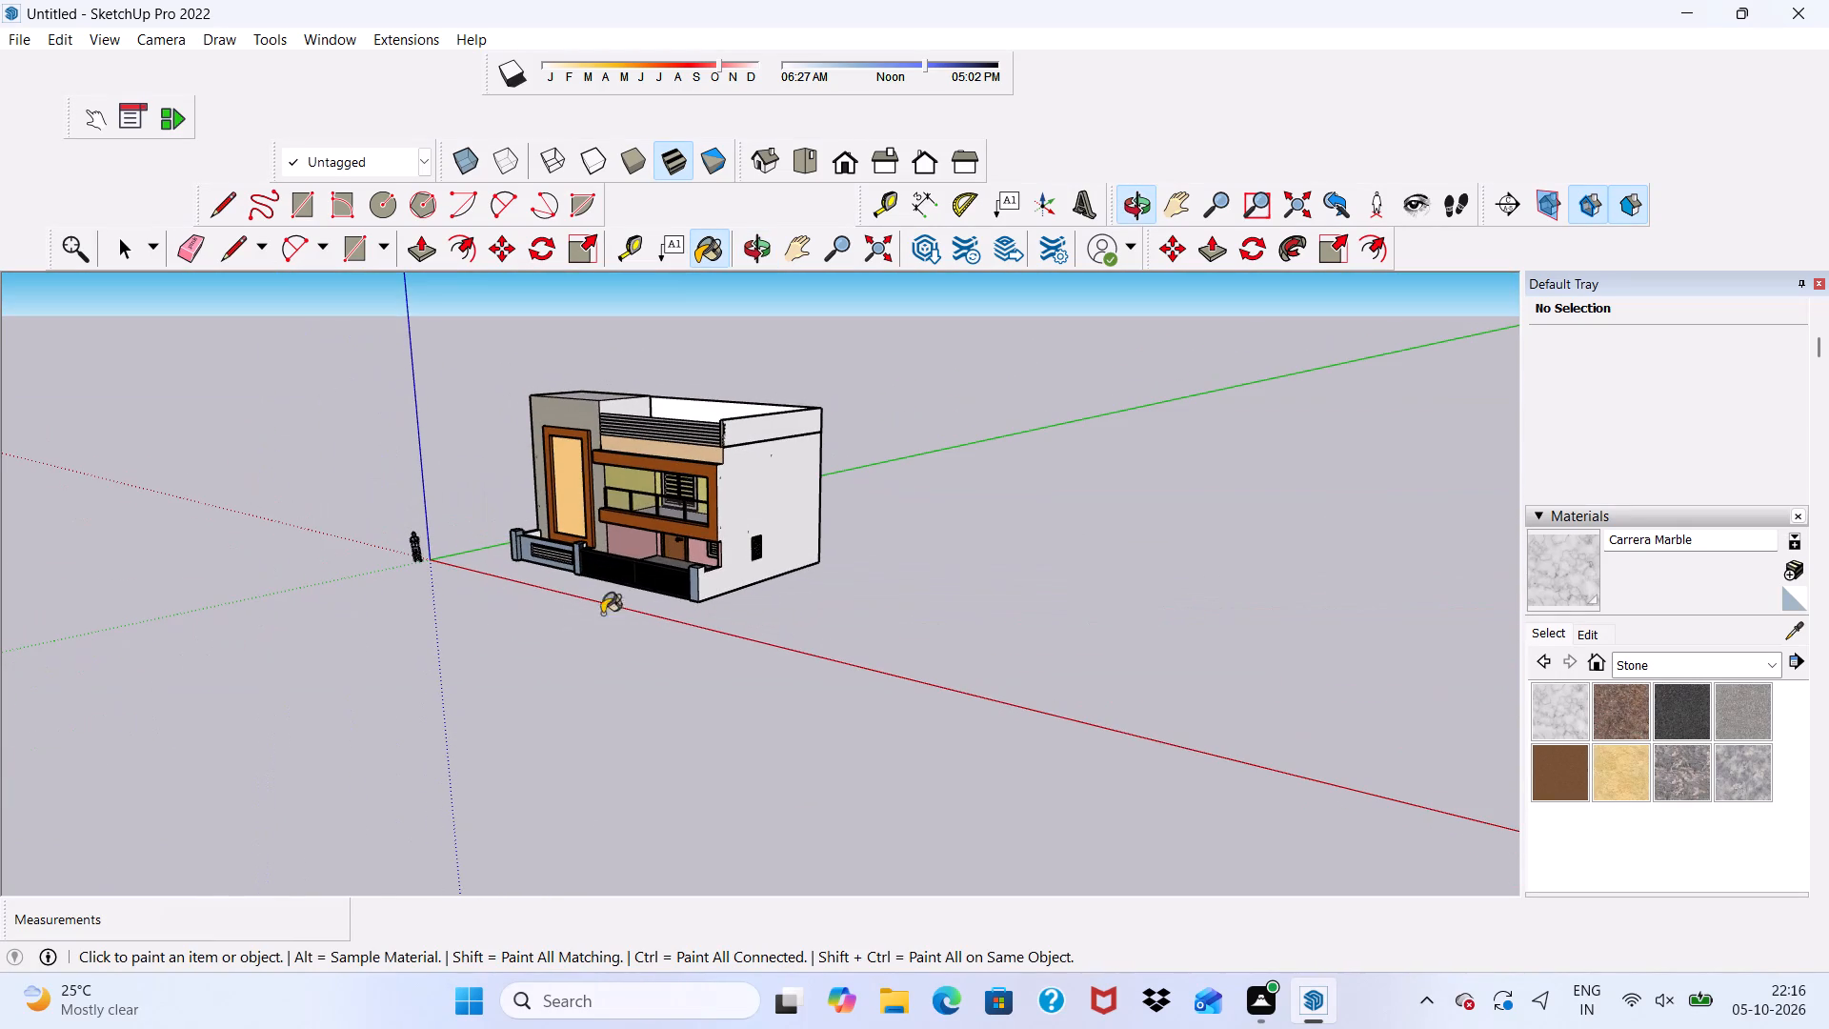
left_click(1618, 770)
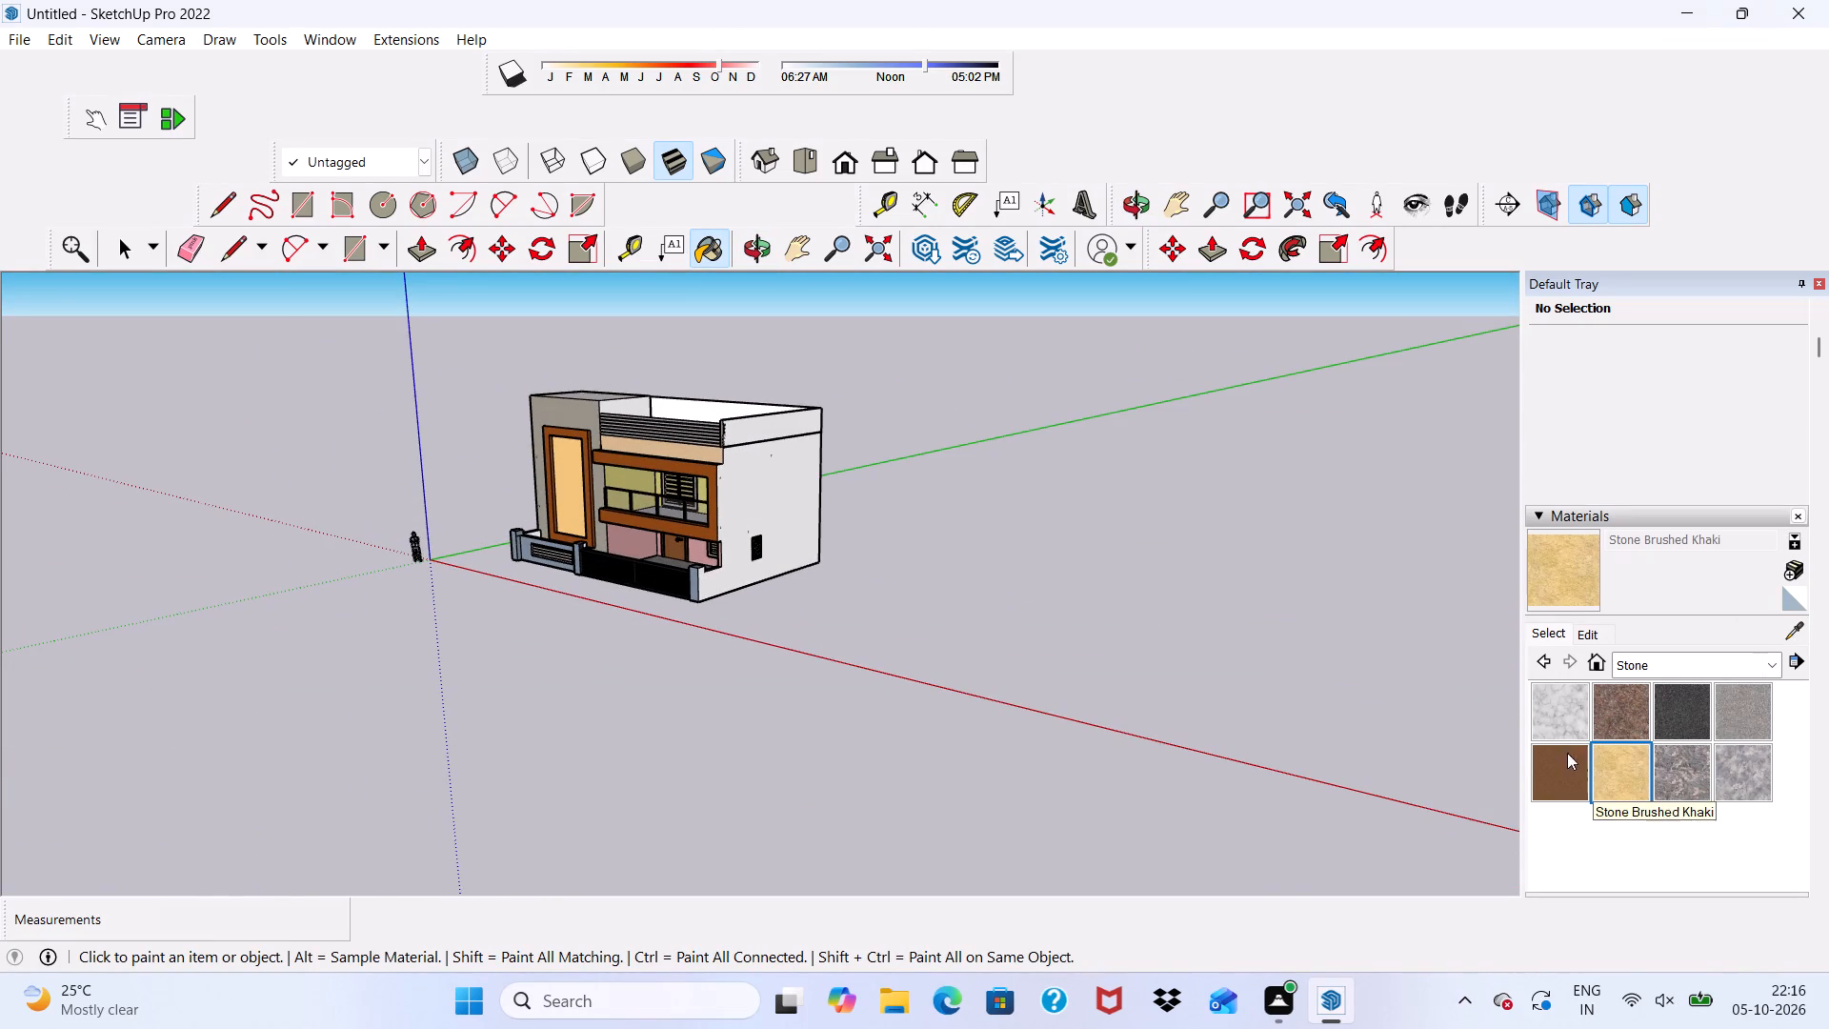
scroll(1208, 669, "up", 10)
left_click(574, 381)
scroll(540, 563, "up", 4)
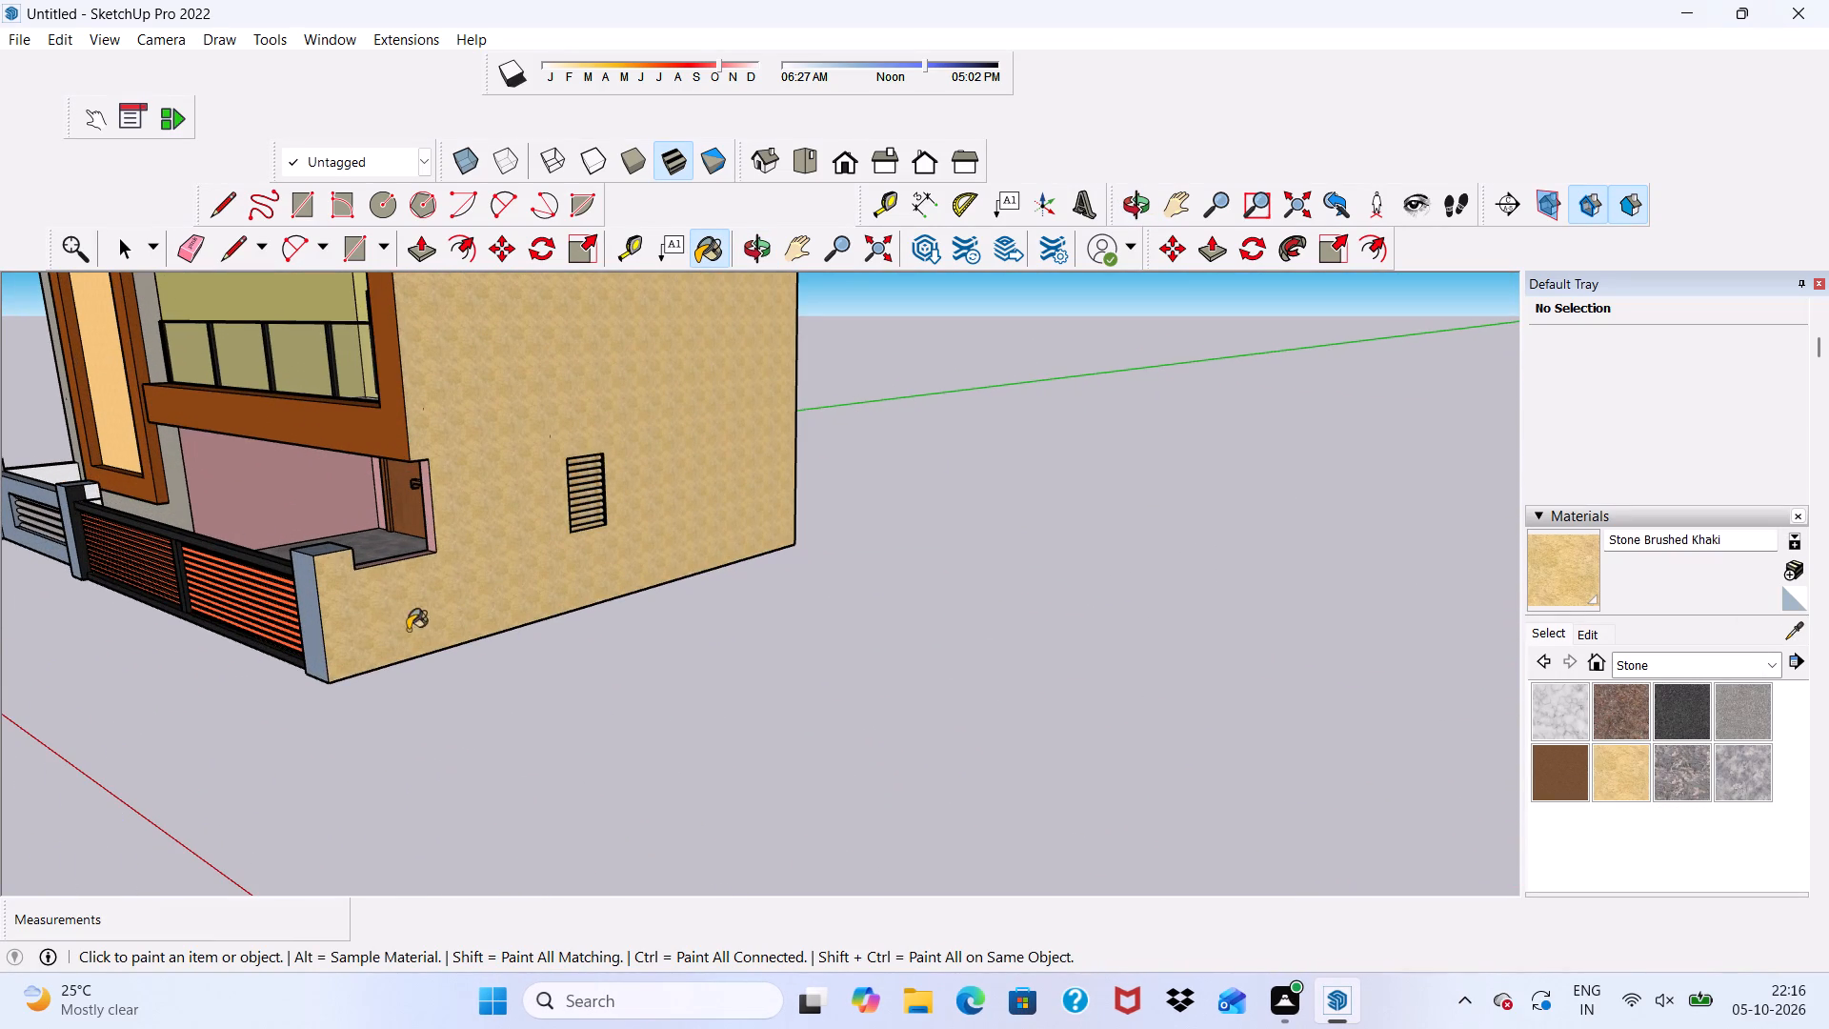
scroll(521, 444, "down", 8)
scroll(521, 547, "up", 1)
scroll(526, 567, "down", 2)
scroll(550, 339, "up", 3)
left_click(550, 333)
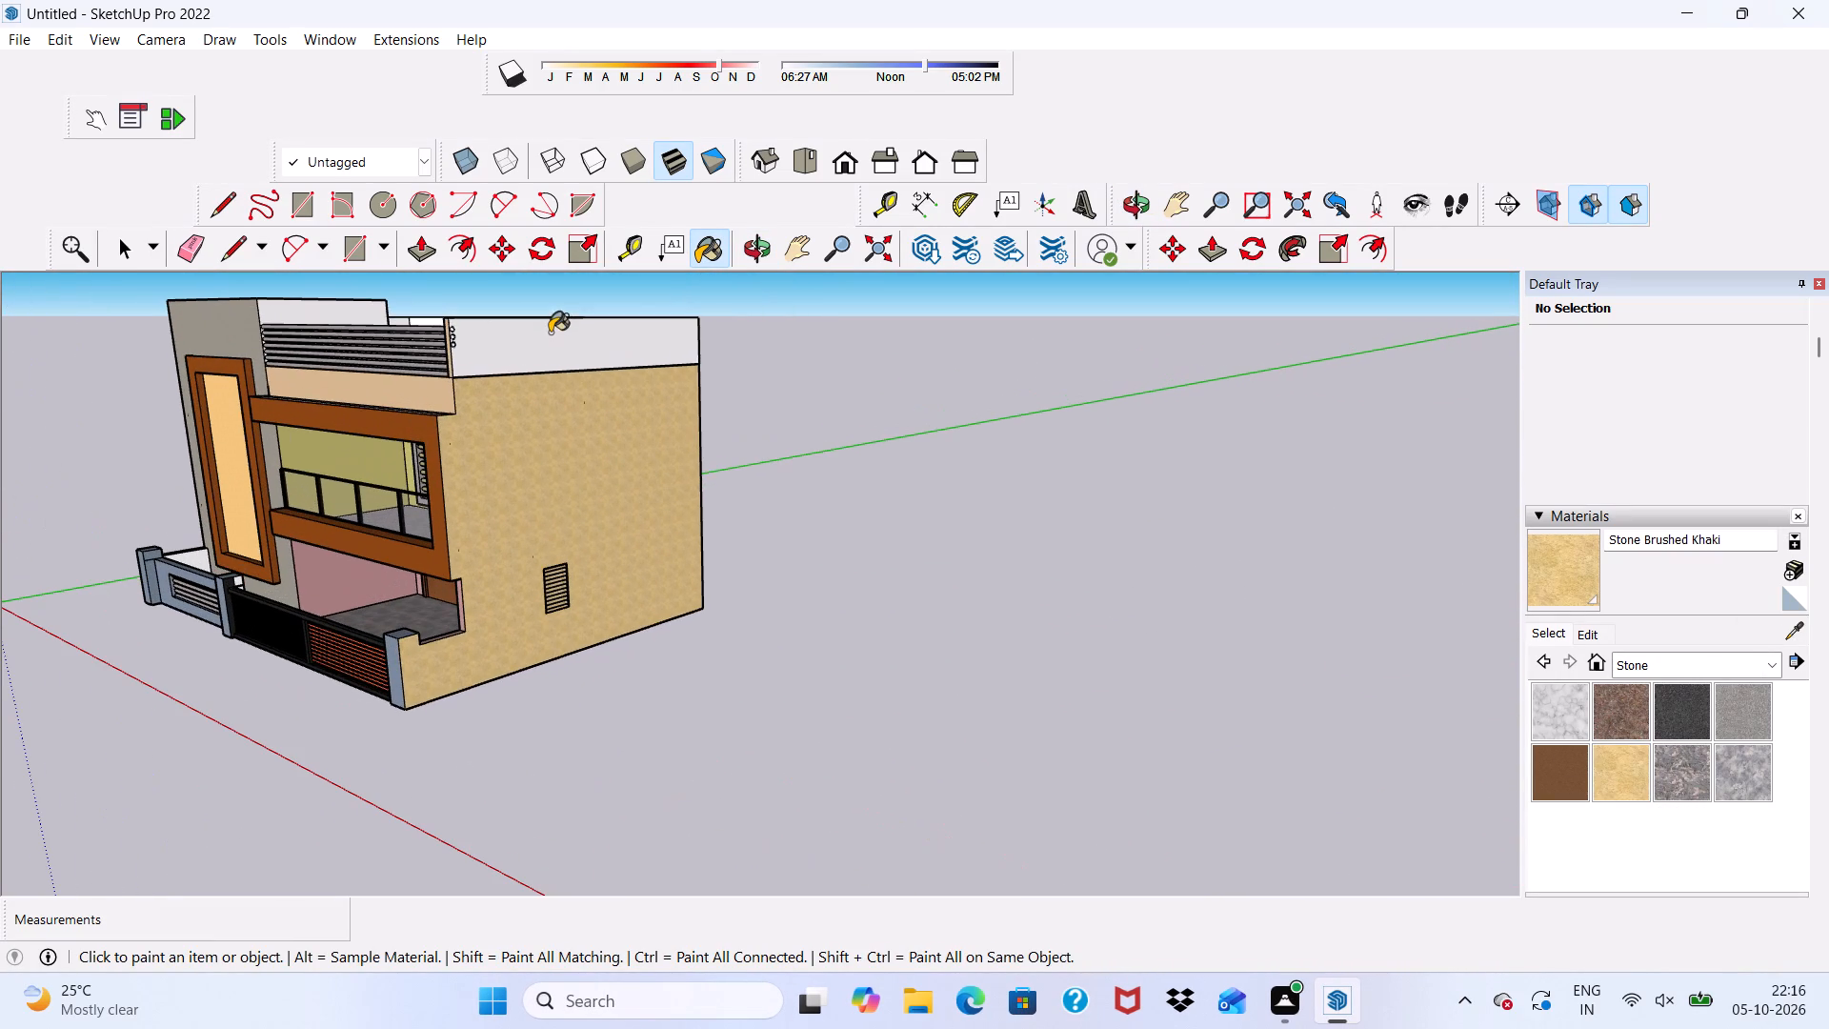
Paint the rear exterior wall of the house with Stone Brushed Khaki.
middle_click_drag(514, 389, 13, 503)
middle_click(12, 505)
scroll(779, 454, "up", 5)
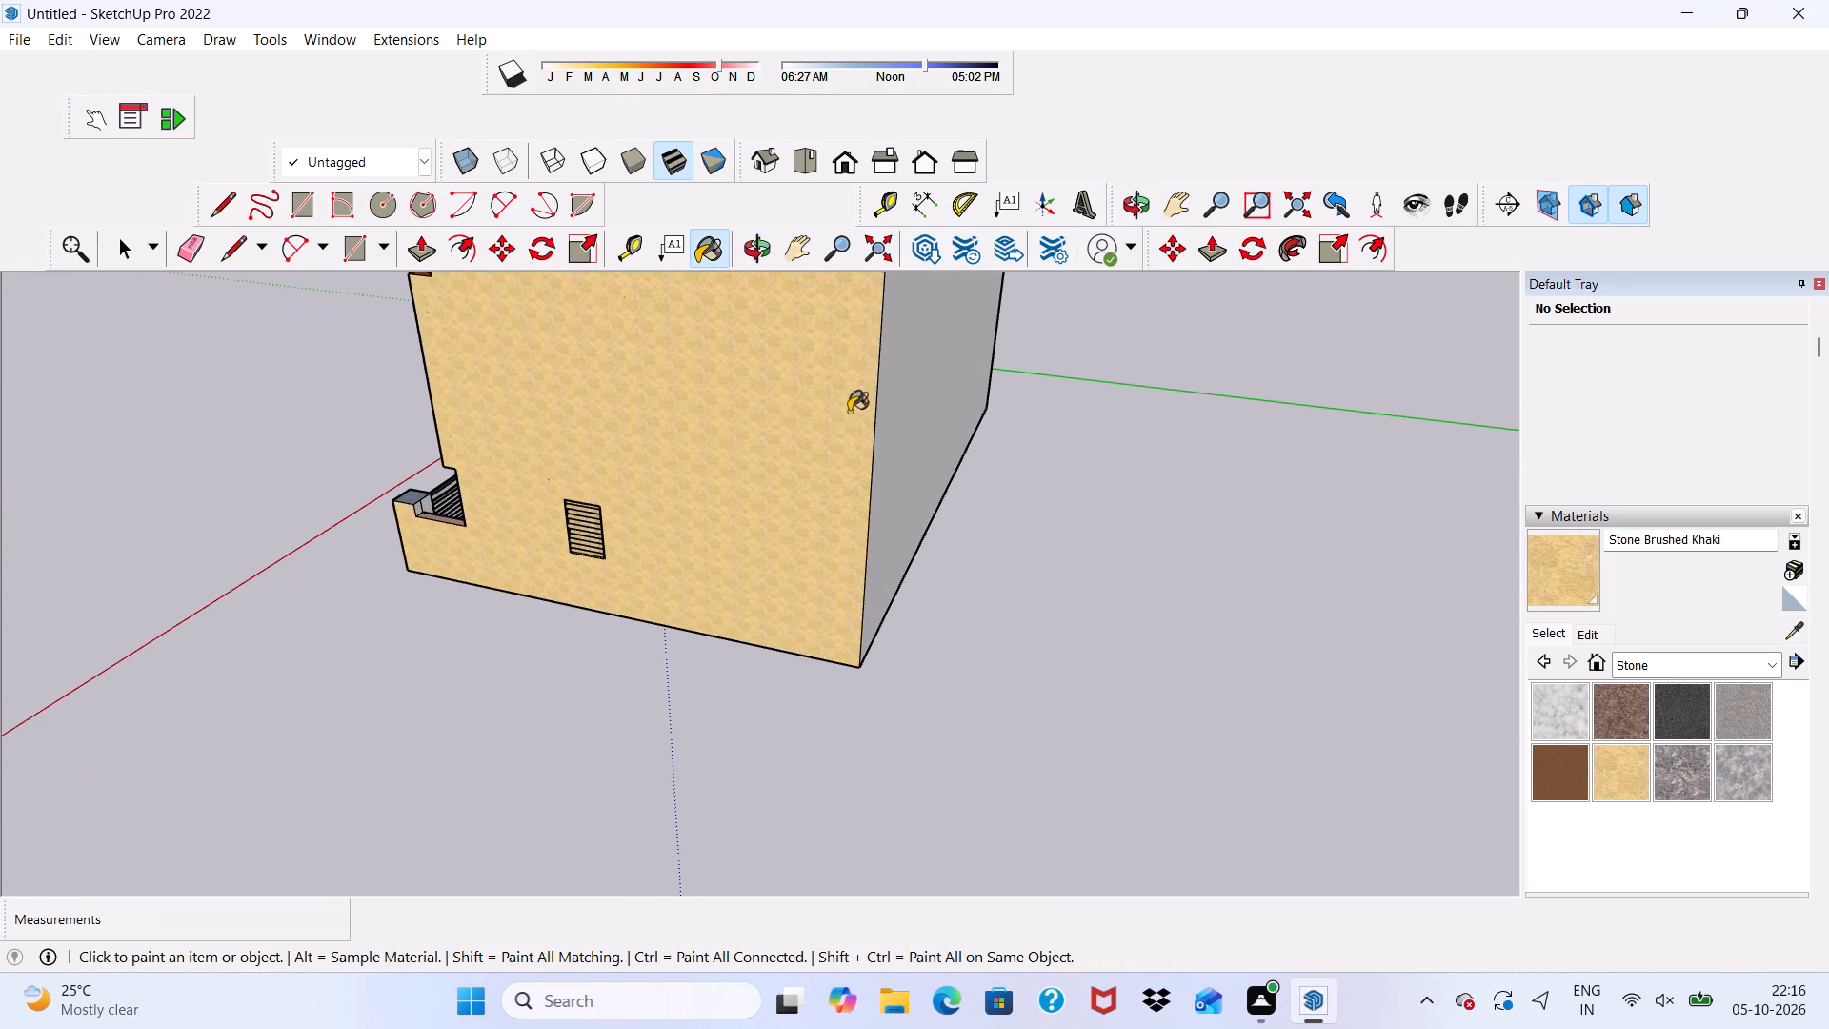
left_click(893, 414)
Paint the exterior side wall on the tower side, opposite the gate, and its parapet section with Stone Brushed Khaki.
scroll(893, 415, "down", 6)
middle_click_drag(632, 584, 1113, 561)
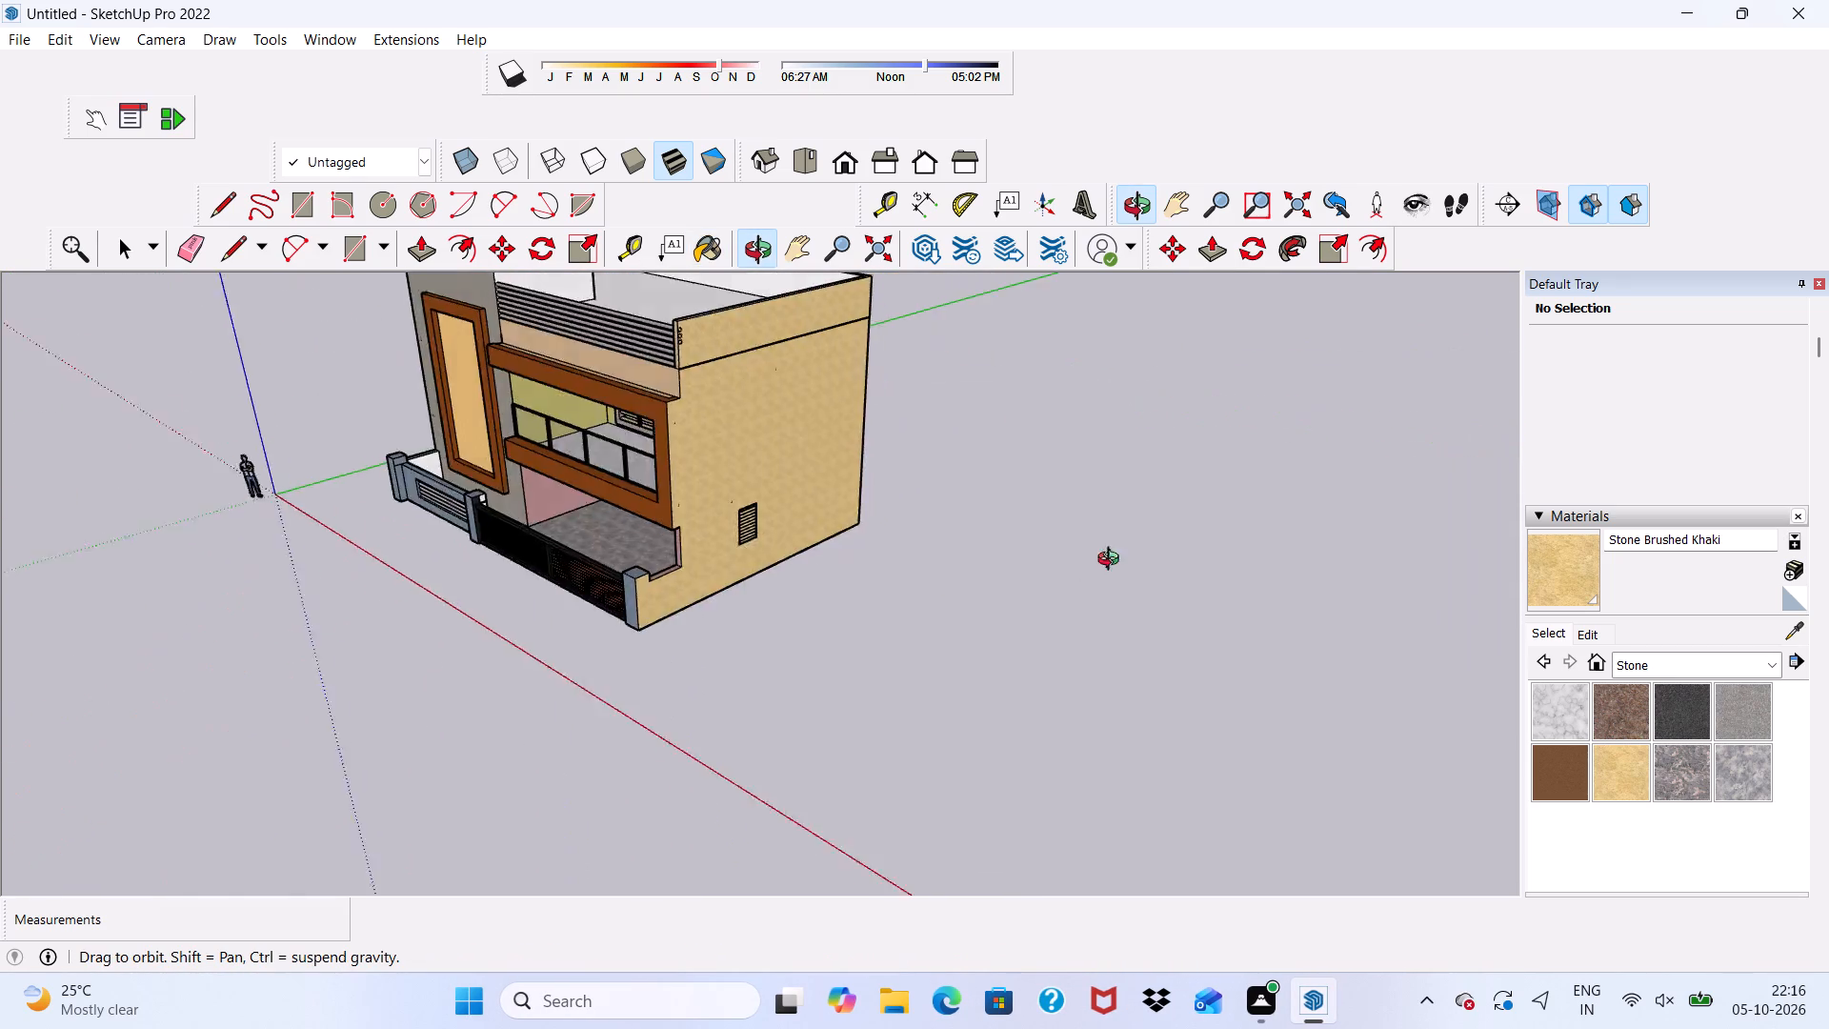
middle_click_drag(1113, 561, 1662, 454)
scroll(358, 521, "up", 6)
left_click(493, 471)
scroll(497, 501, "down", 3)
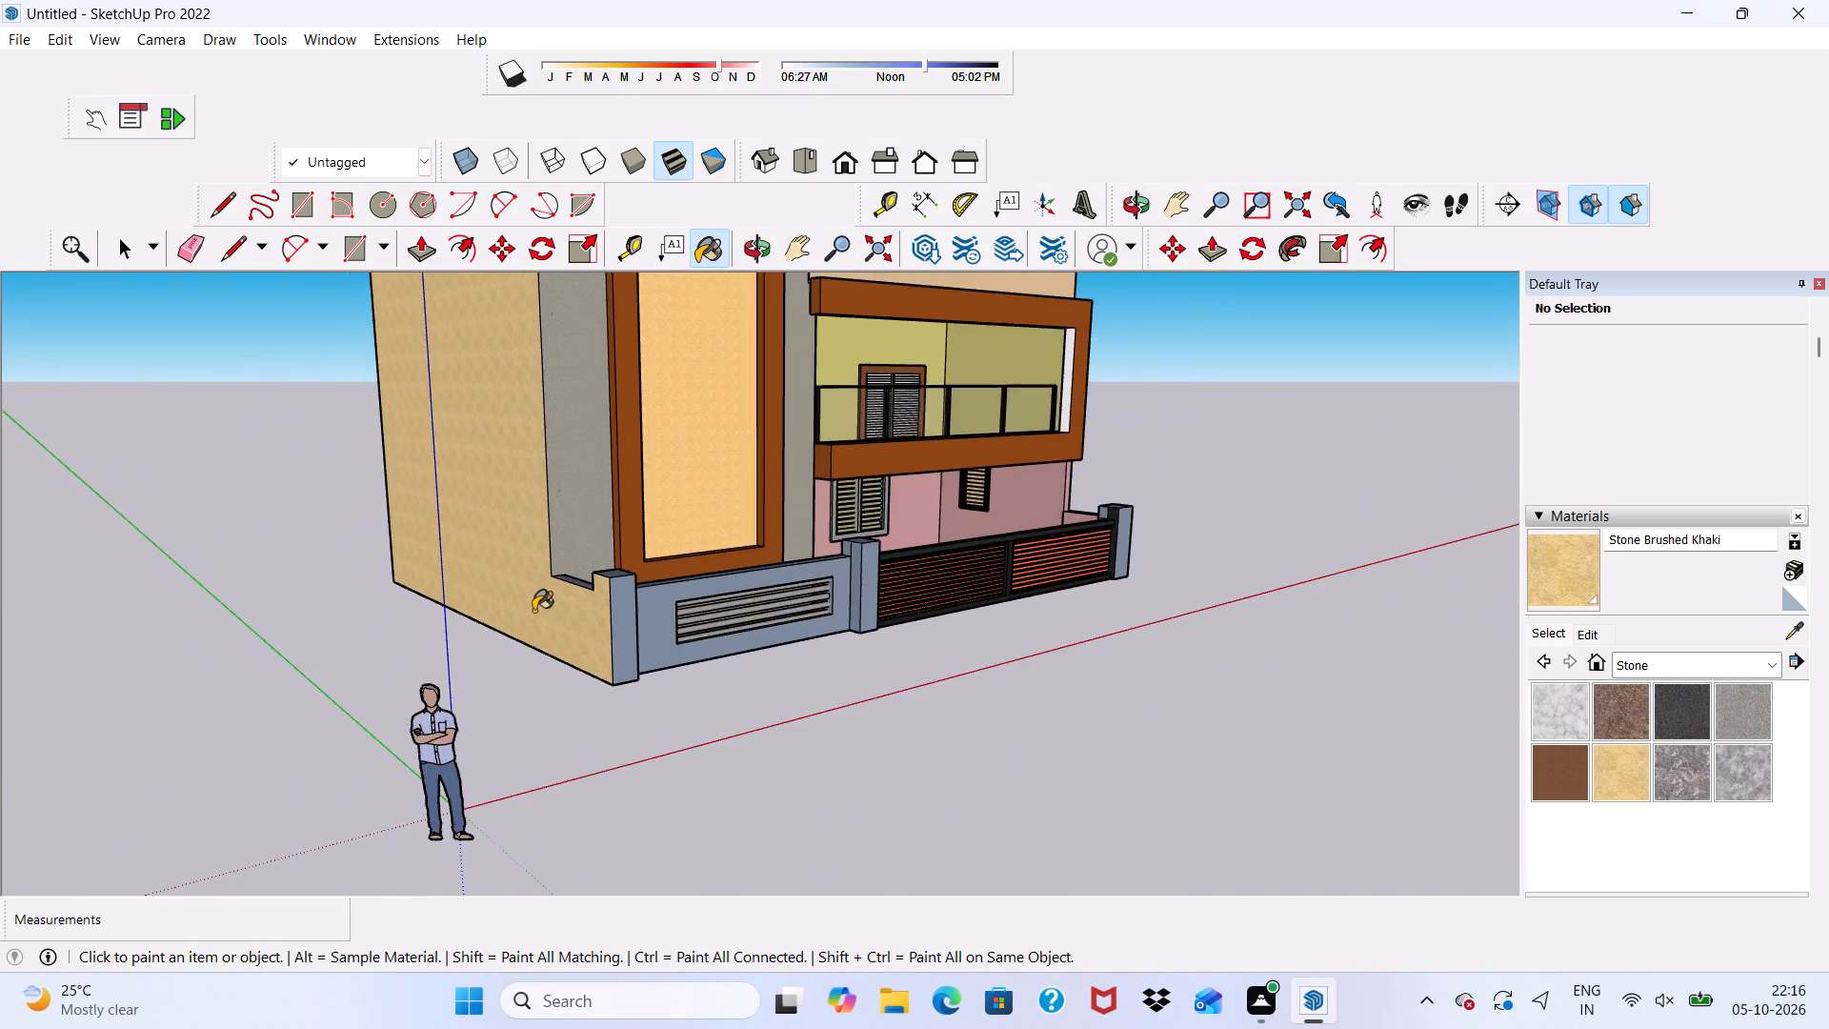
scroll(533, 611, "down", 5)
middle_click_drag(518, 584, 865, 637)
scroll(730, 486, "up", 4)
left_click(541, 369)
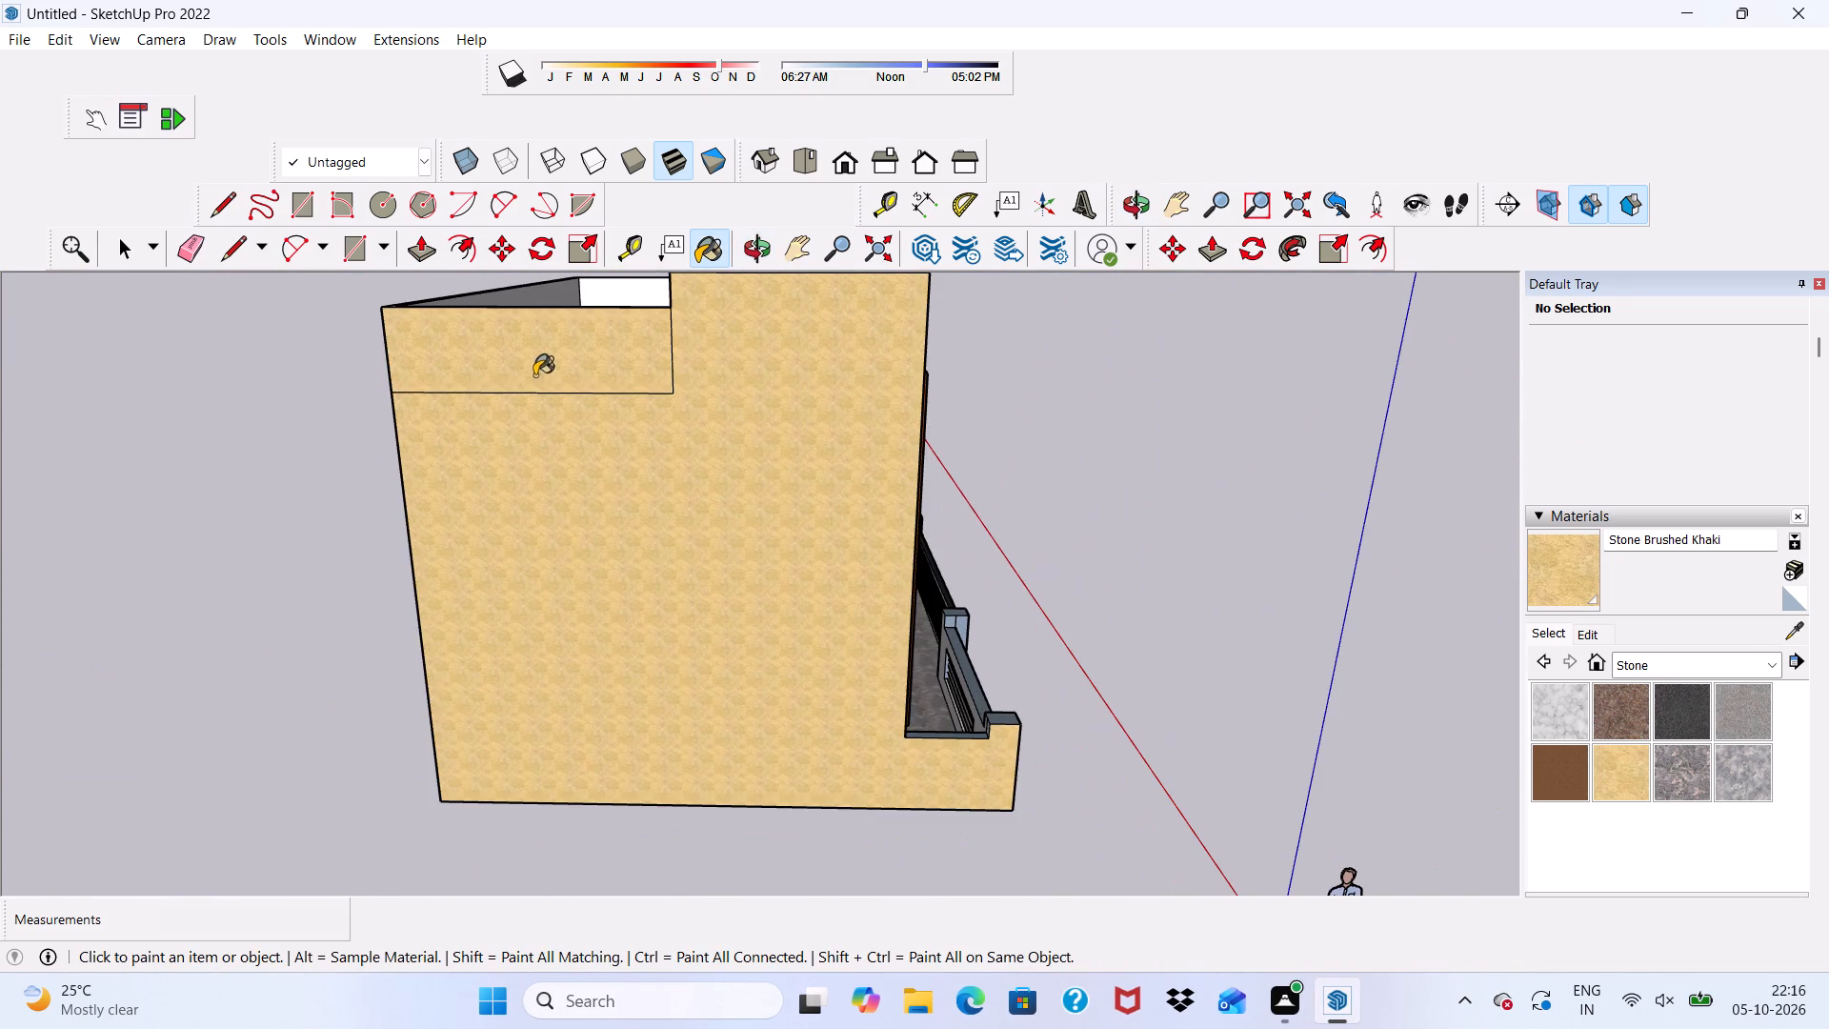
Erase the vertical and horizontal edges separating the parapet section from the khaki side wall on the tower side.
middle_click_drag(432, 433, 872, 491)
scroll(872, 491, "up", 6)
scroll(1379, 452, "up", 6)
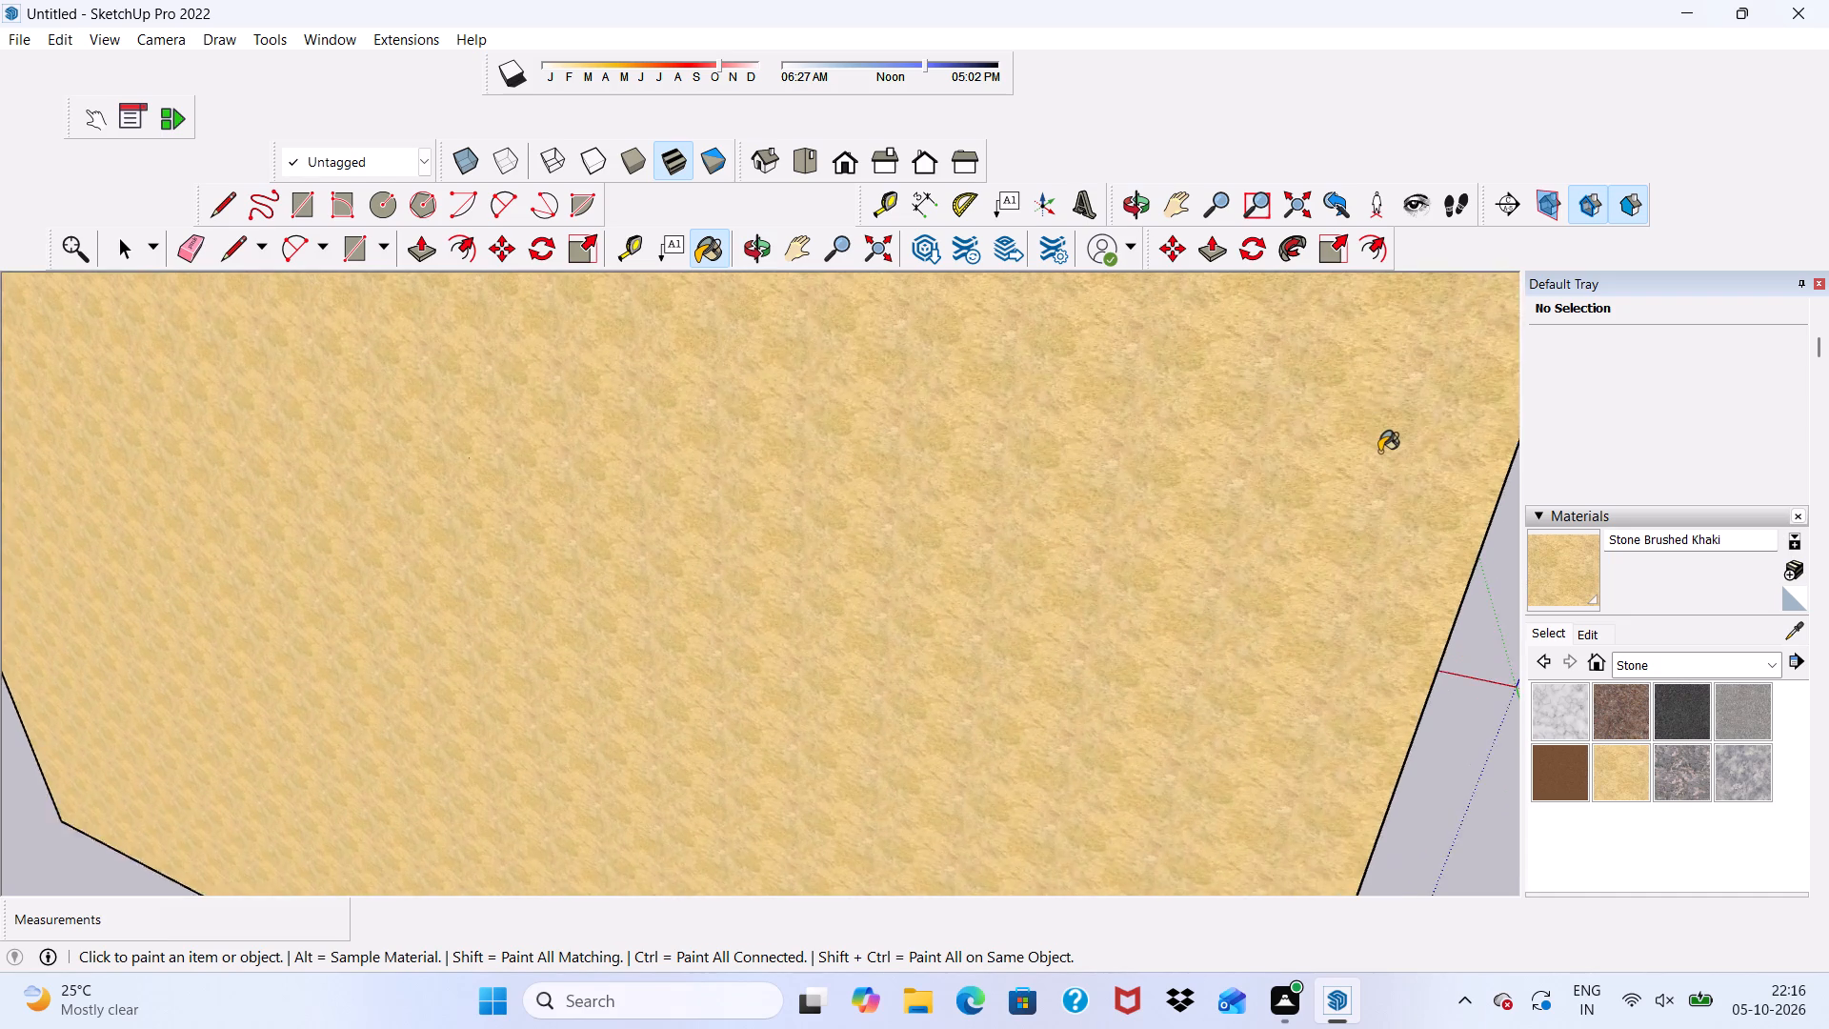
scroll(1379, 452, "down", 4)
middle_click_drag(1029, 581, 1014, 581)
middle_click_drag(986, 583, 460, 674)
scroll(460, 674, "up", 3)
left_click(193, 230)
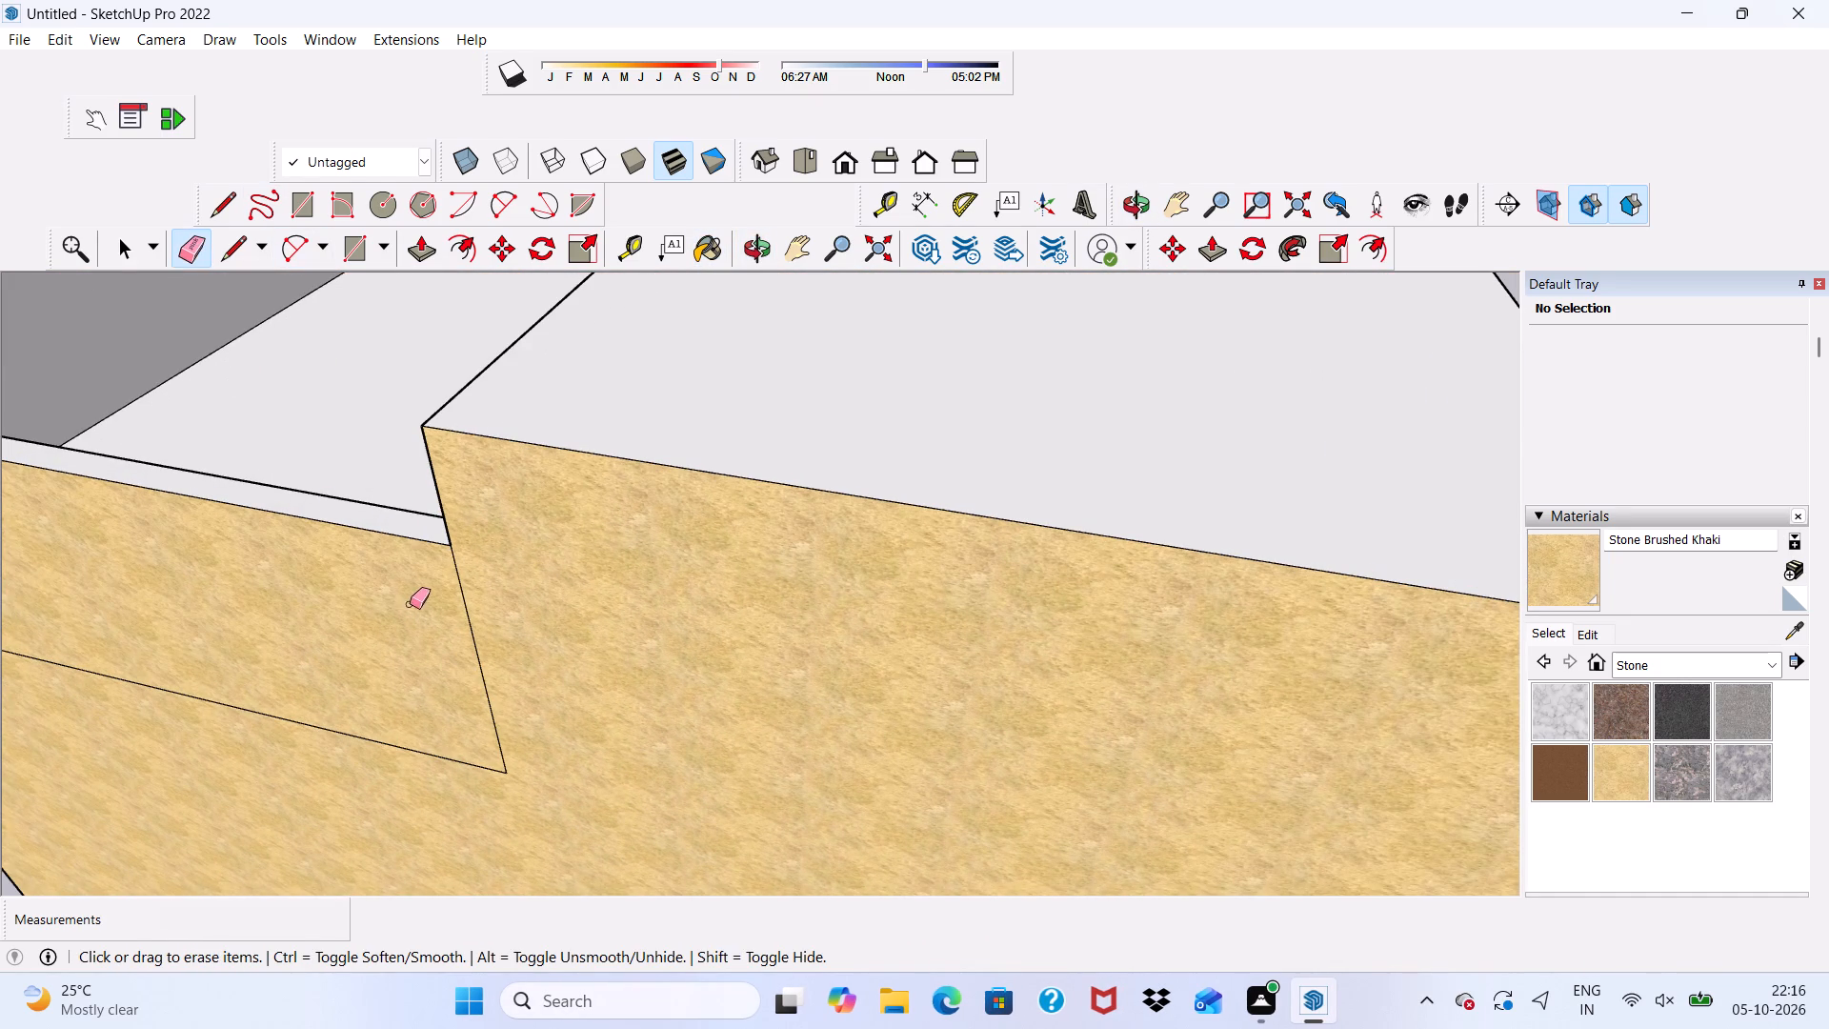
left_click_drag(436, 623, 487, 627)
left_click_drag(401, 716, 376, 767)
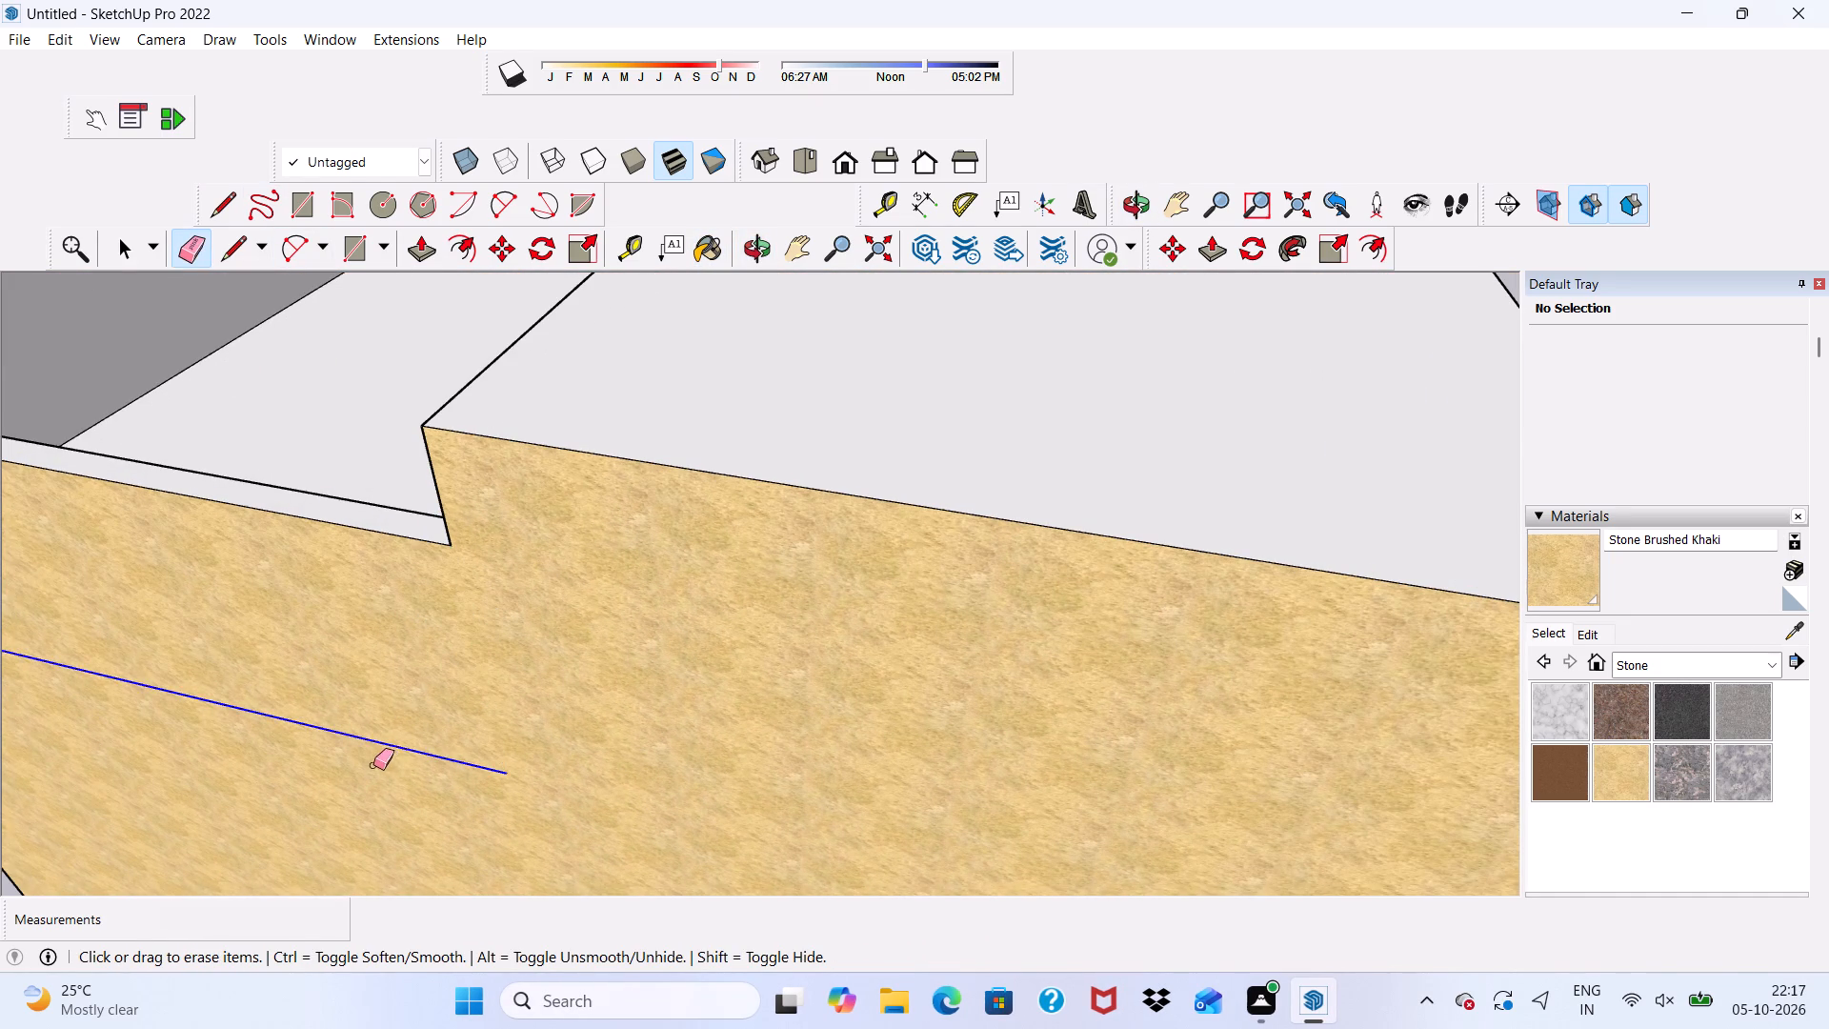
Paint the top face of the roof parapet with Stone Brushed Khaki.
scroll(224, 693, "down", 4)
scroll(224, 695, "up", 1)
scroll(236, 694, "down", 7)
middle_click_drag(309, 636, 766, 600)
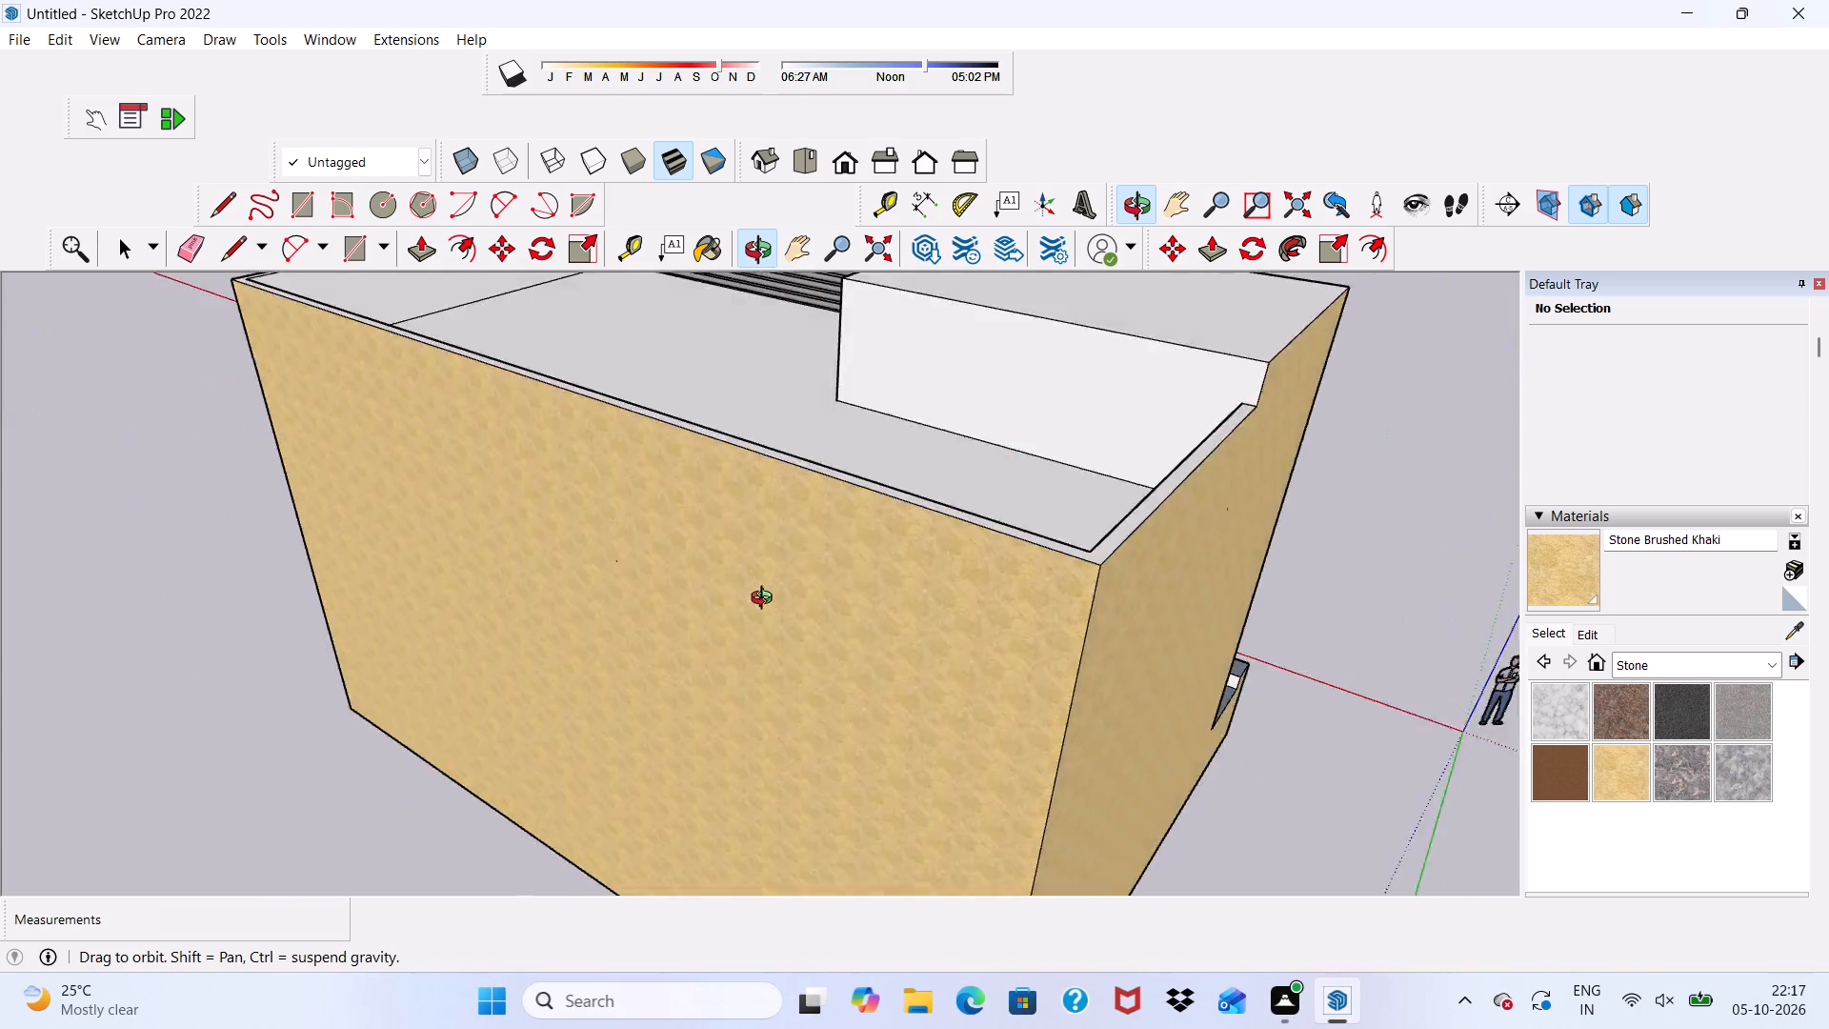
middle_click_drag(766, 600, 450, 687)
middle_click(426, 687)
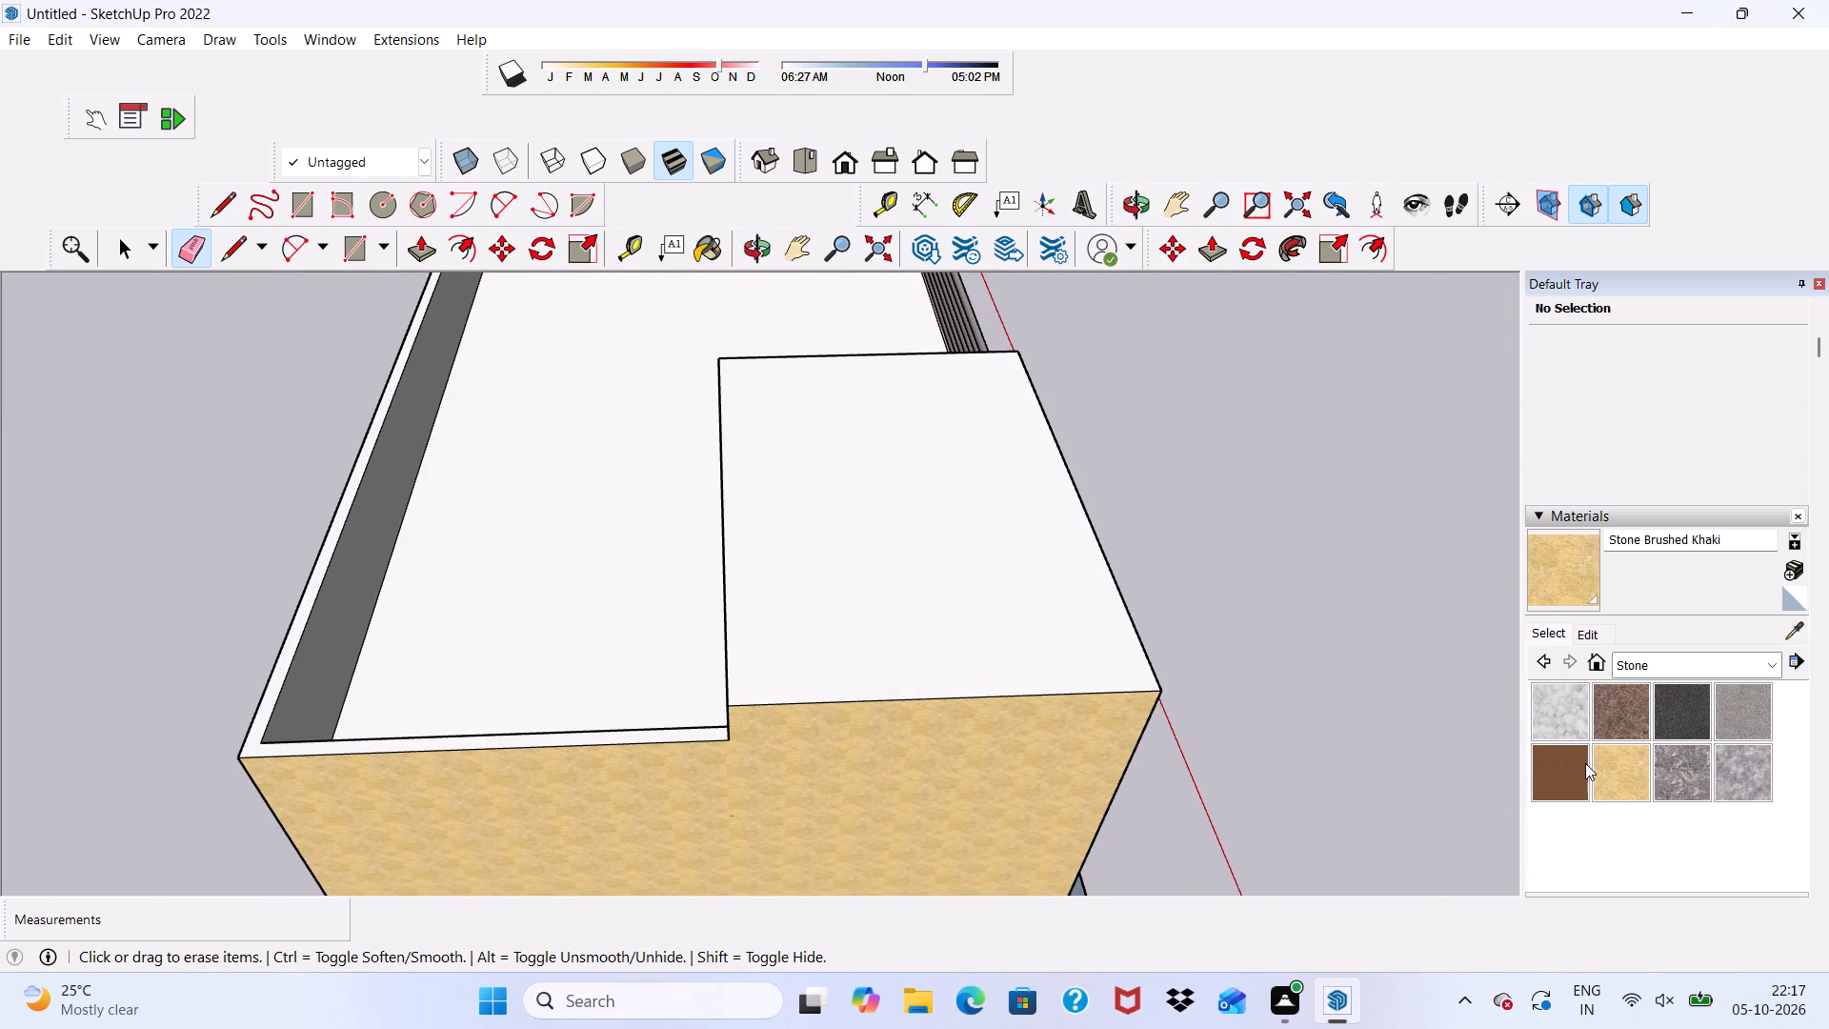
left_click(1587, 762)
scroll(574, 844, "up", 4)
left_click(525, 695)
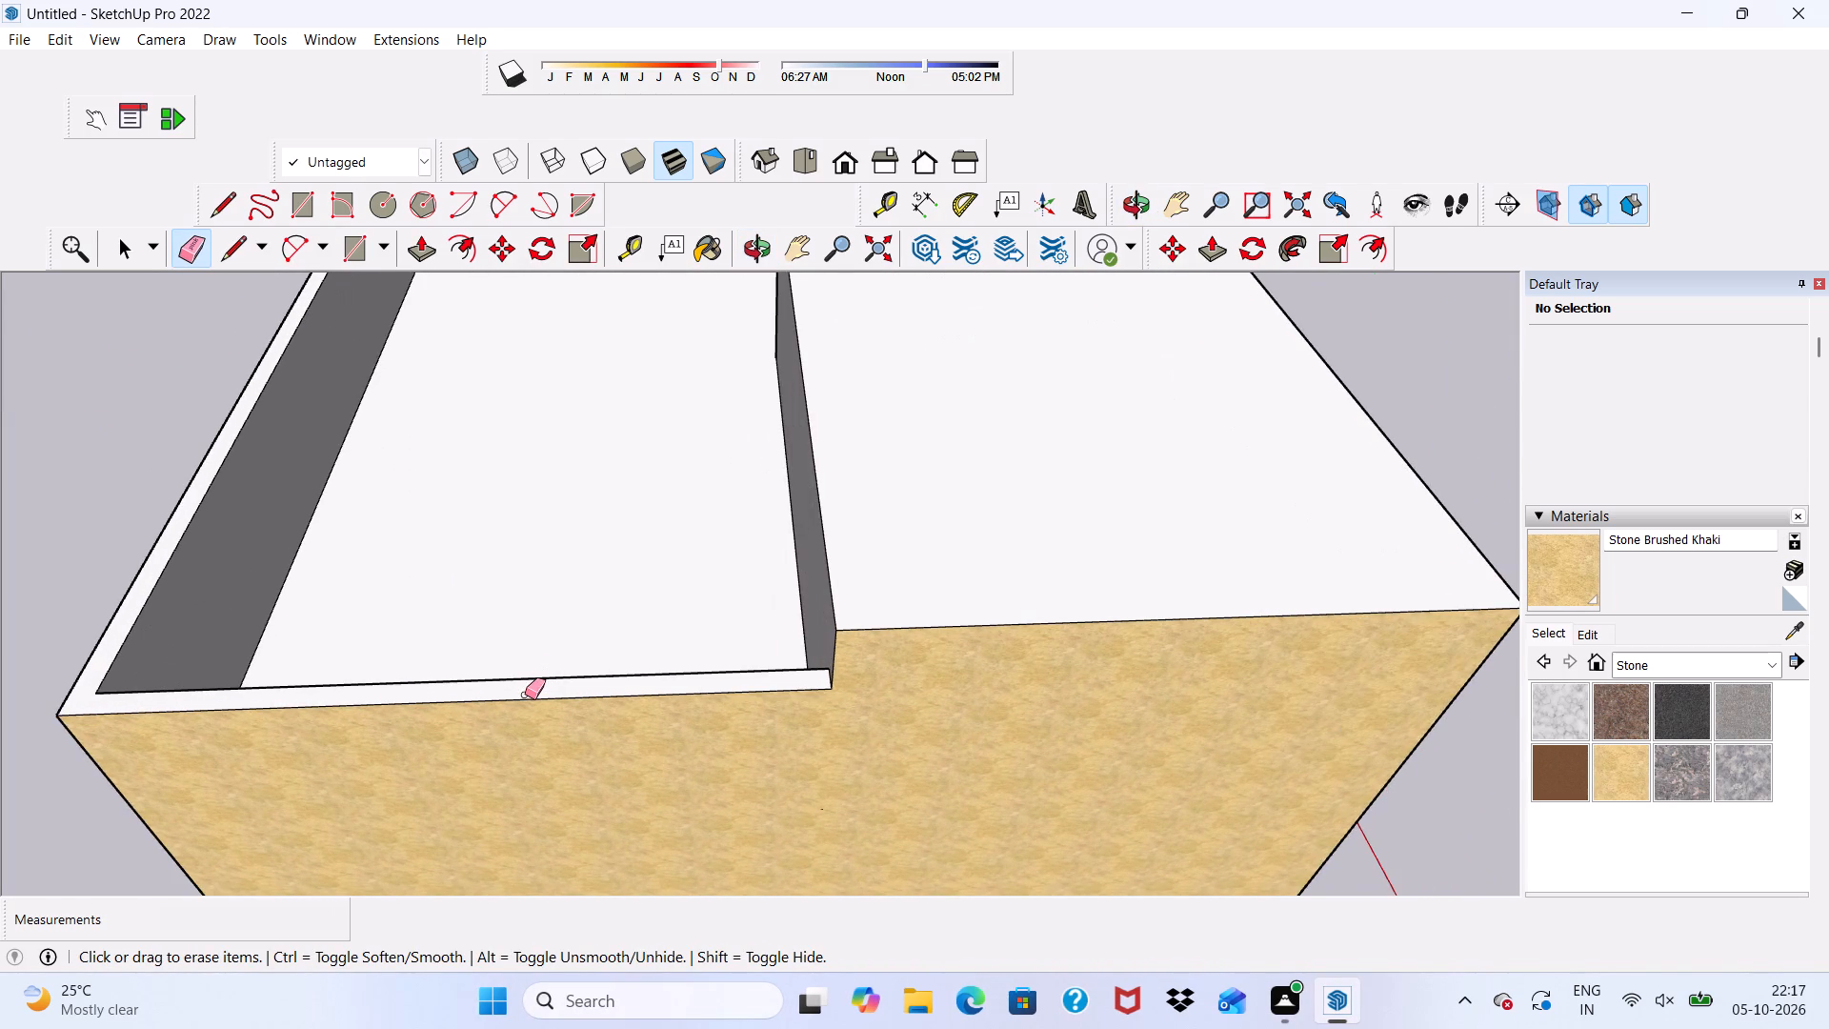
scroll(412, 715, "down", 4)
scroll(288, 607, "up", 5)
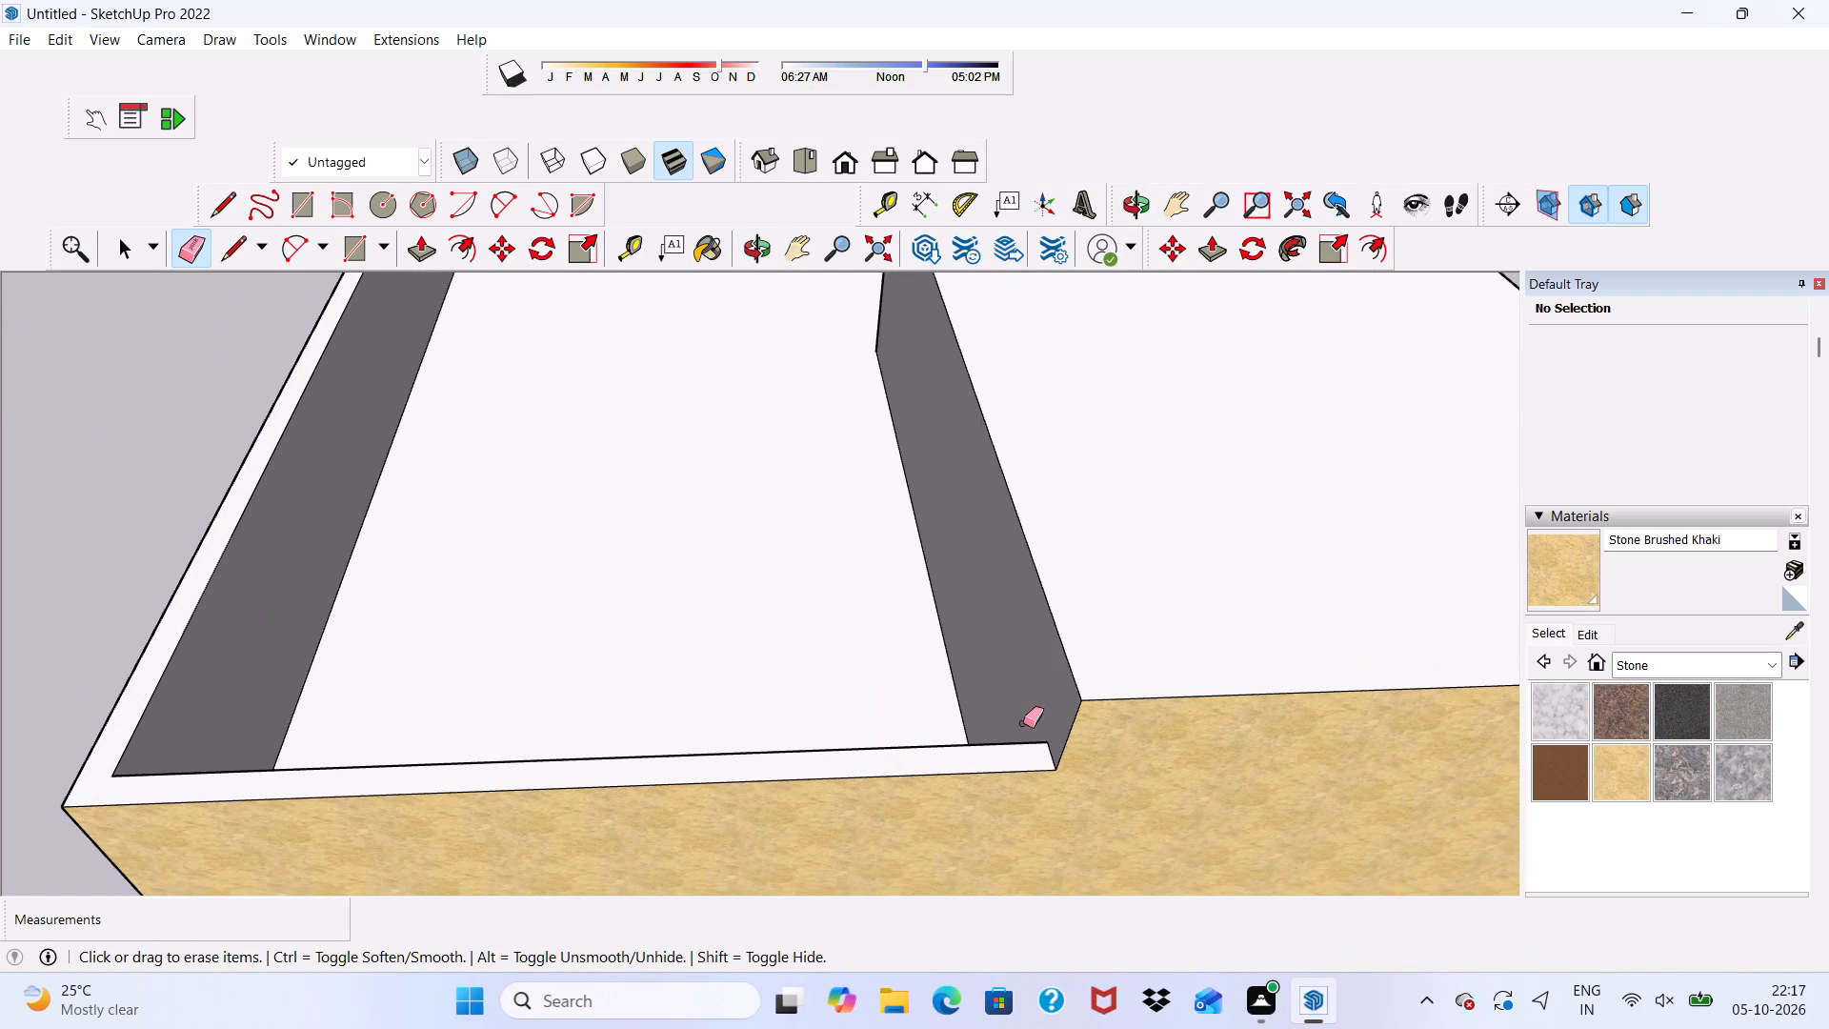
left_click(1625, 758)
scroll(784, 820, "up", 2)
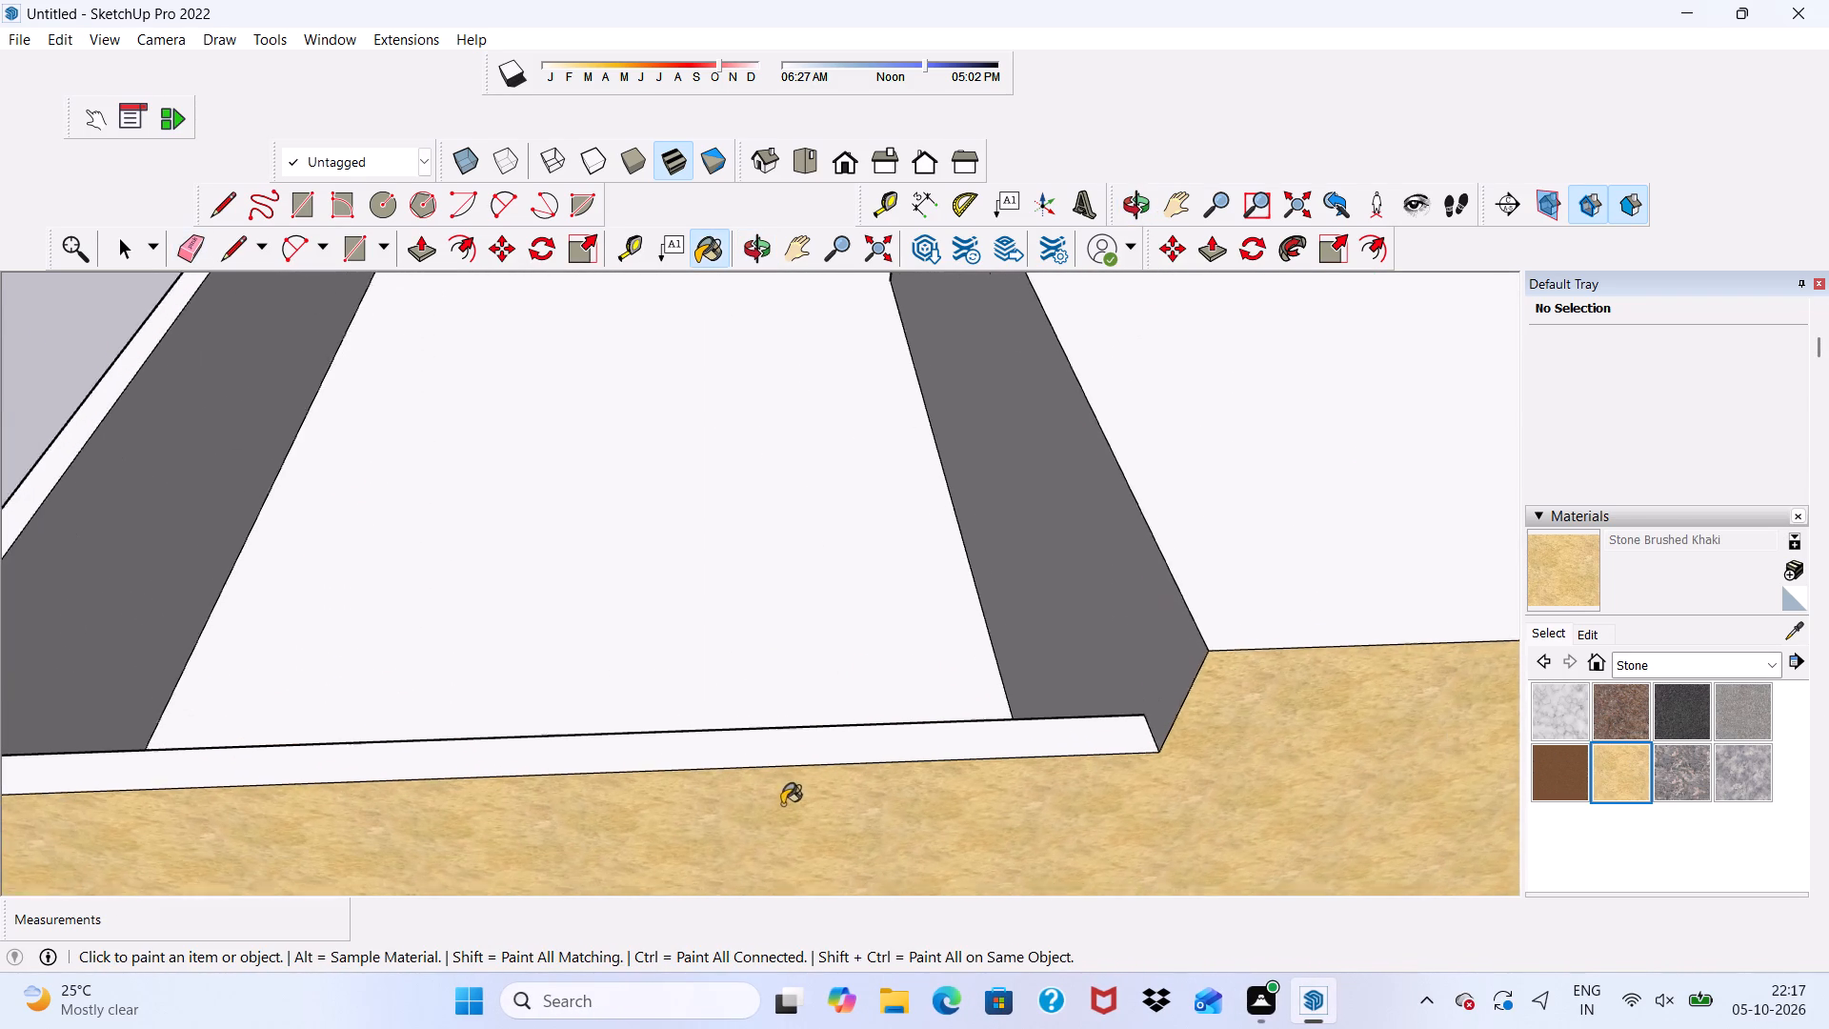
scroll(782, 804, "up", 2)
left_click(773, 762)
left_click(781, 741)
scroll(779, 742, "down", 6)
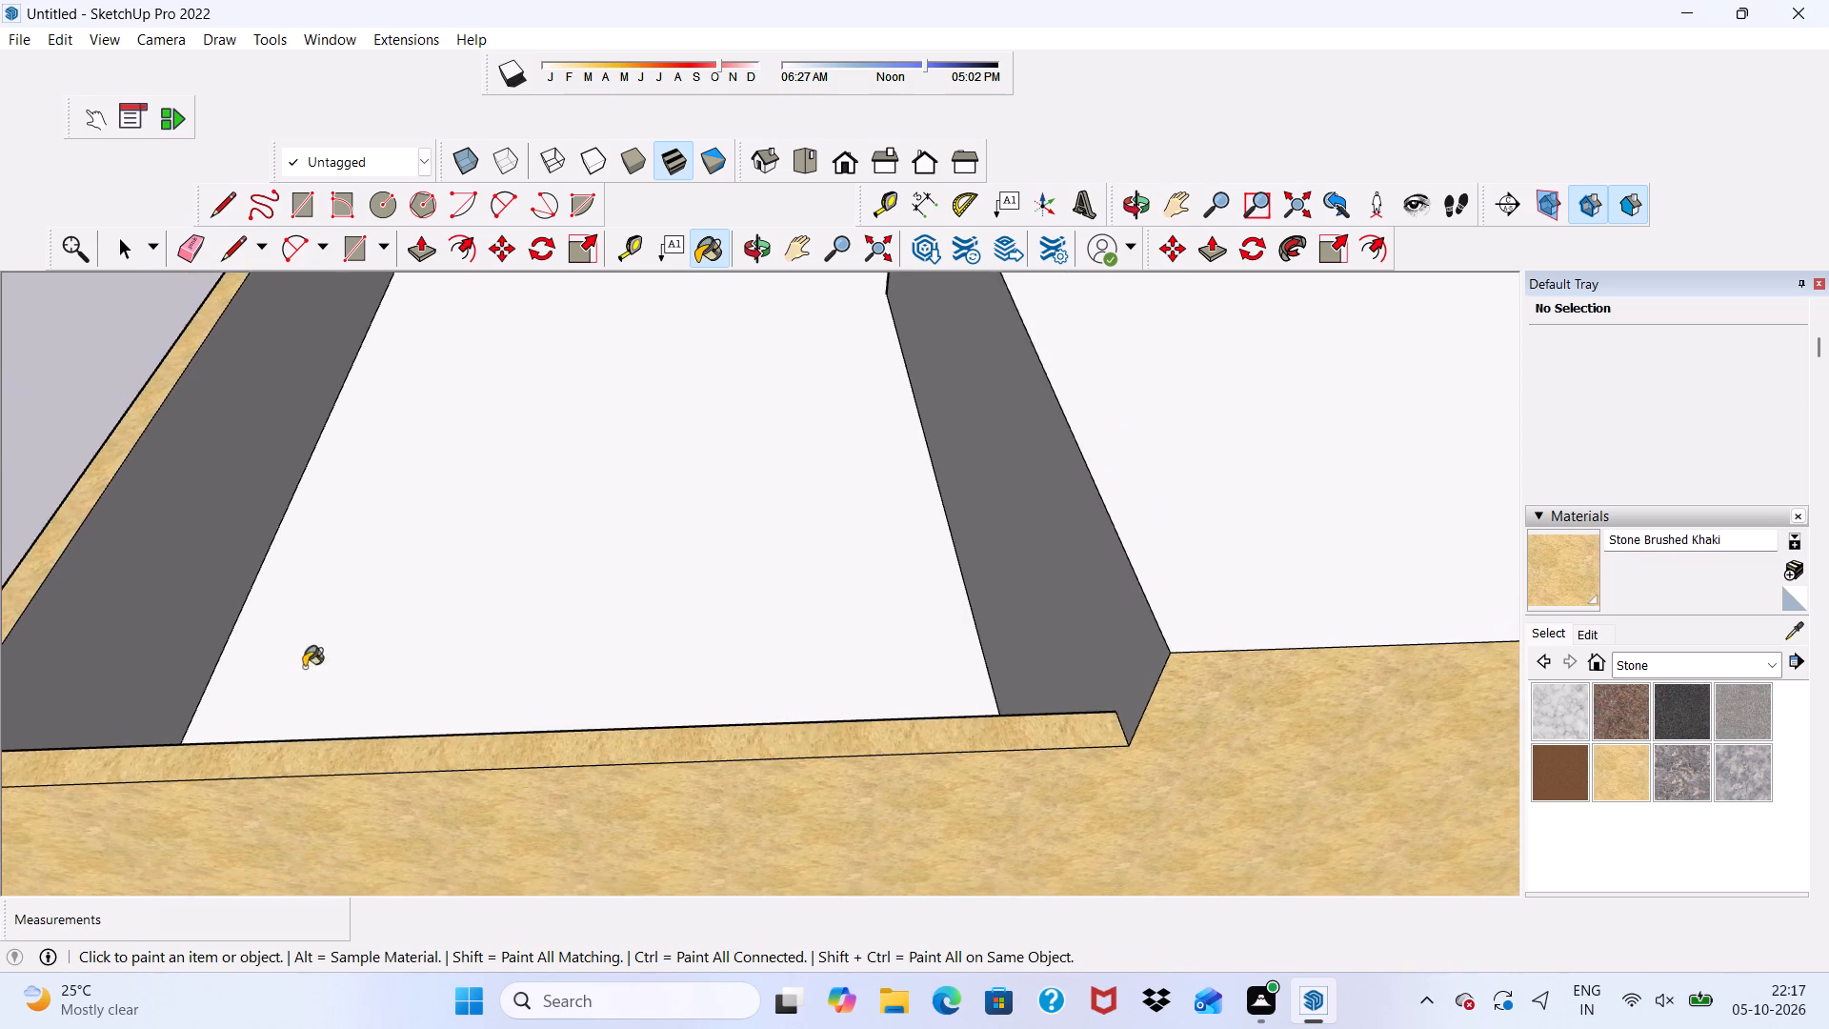
Examine the tower roof, the terrace and the front facade of the house for surfaces still without material.
scroll(304, 667, "down", 13)
middle_click_drag(843, 728, 131, 644)
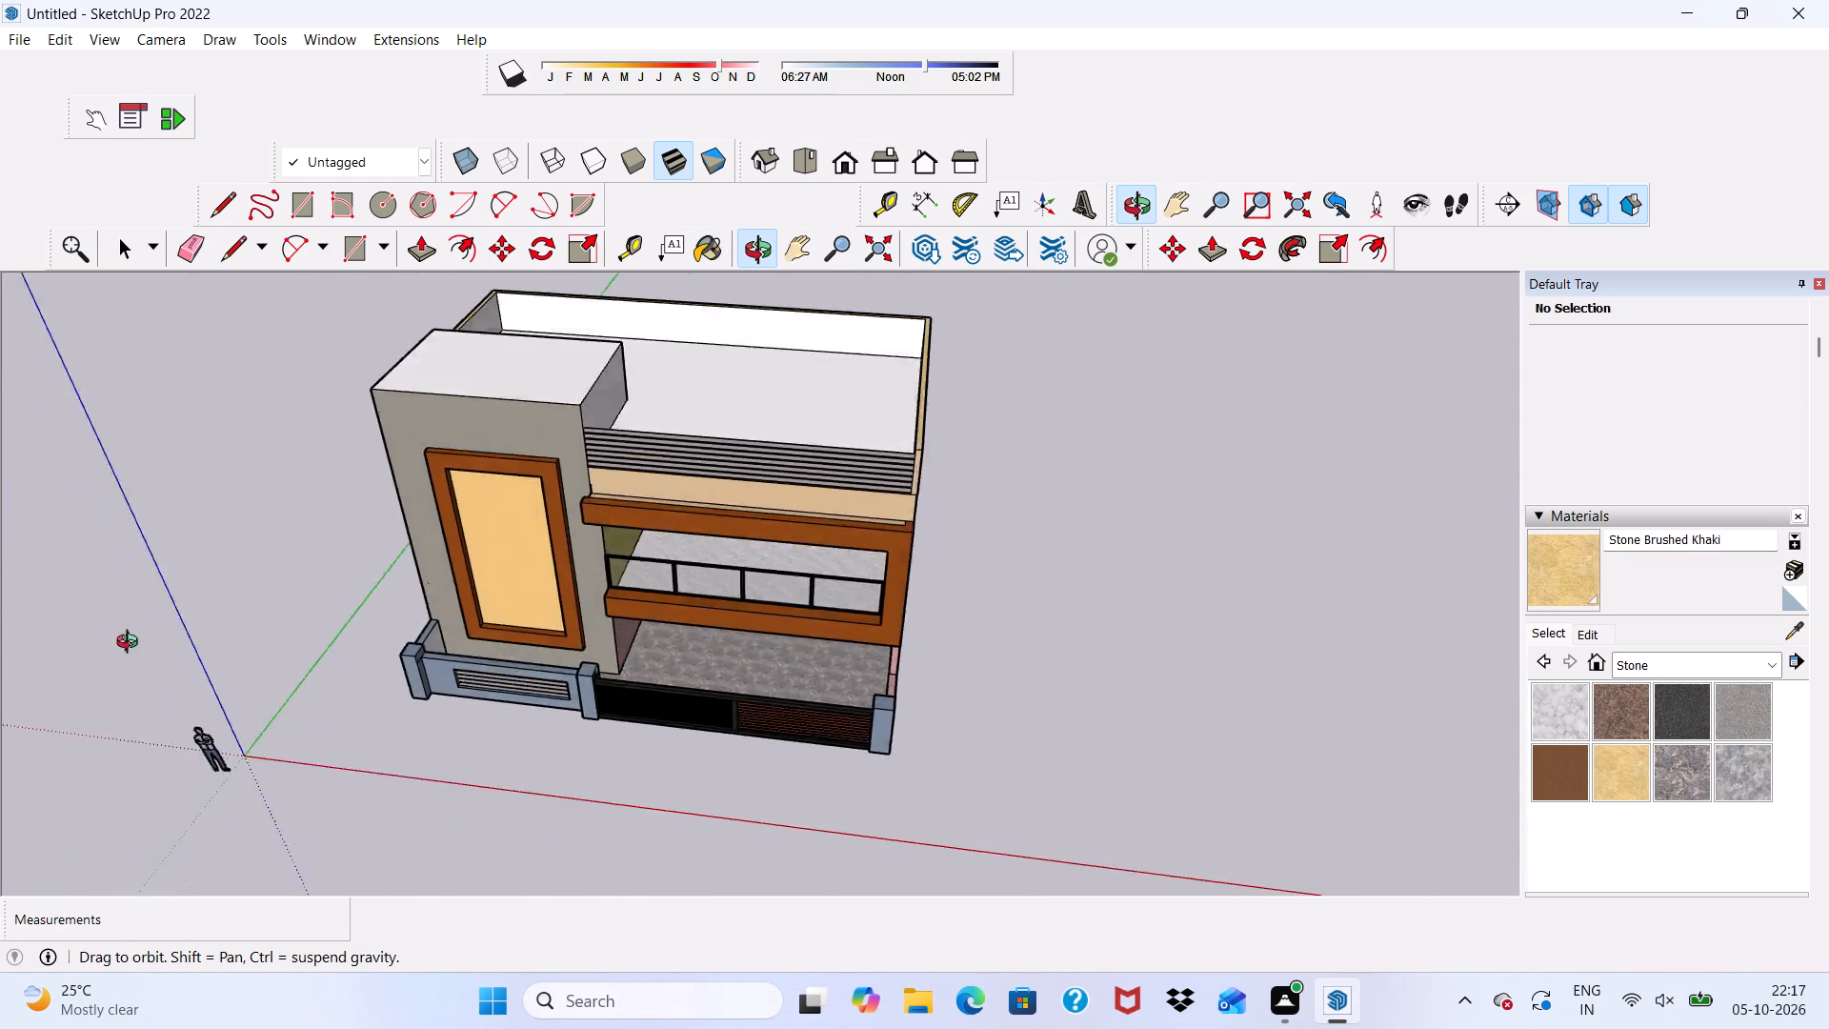
middle_click_drag(131, 644, 175, 700)
scroll(533, 388, "up", 7)
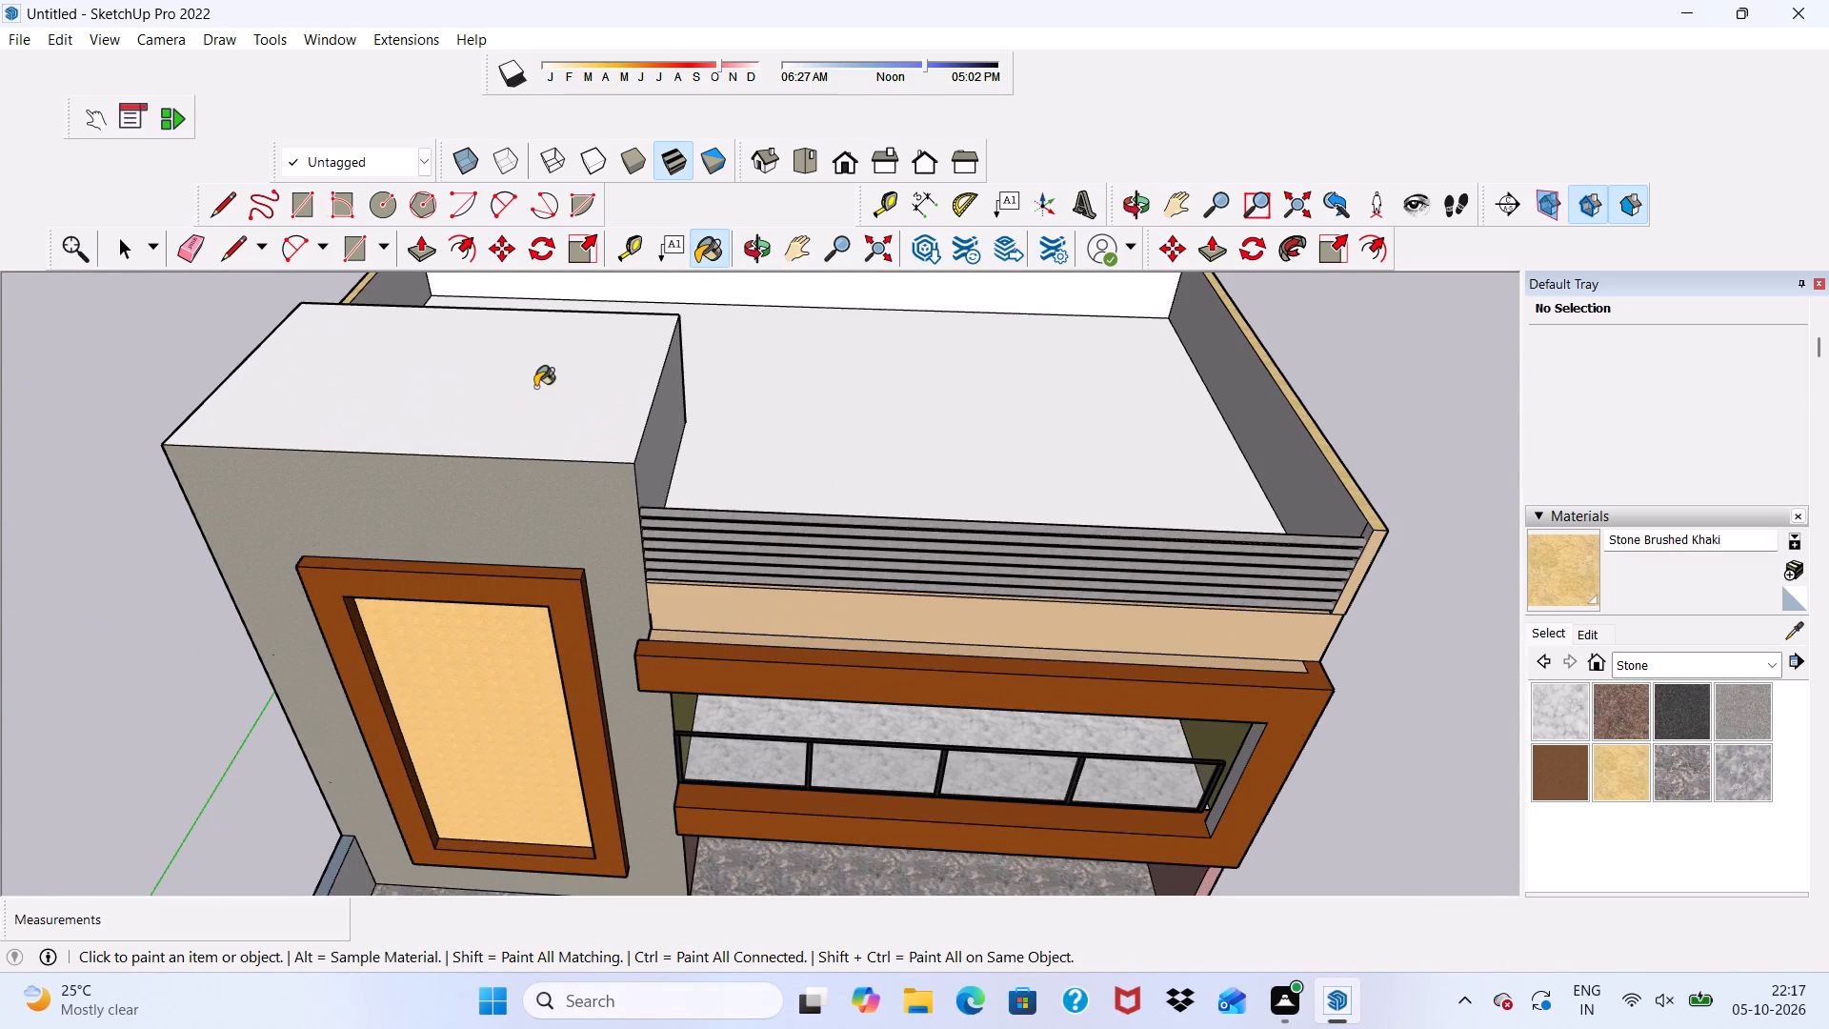
key("space")
scroll(501, 414, "up", 5)
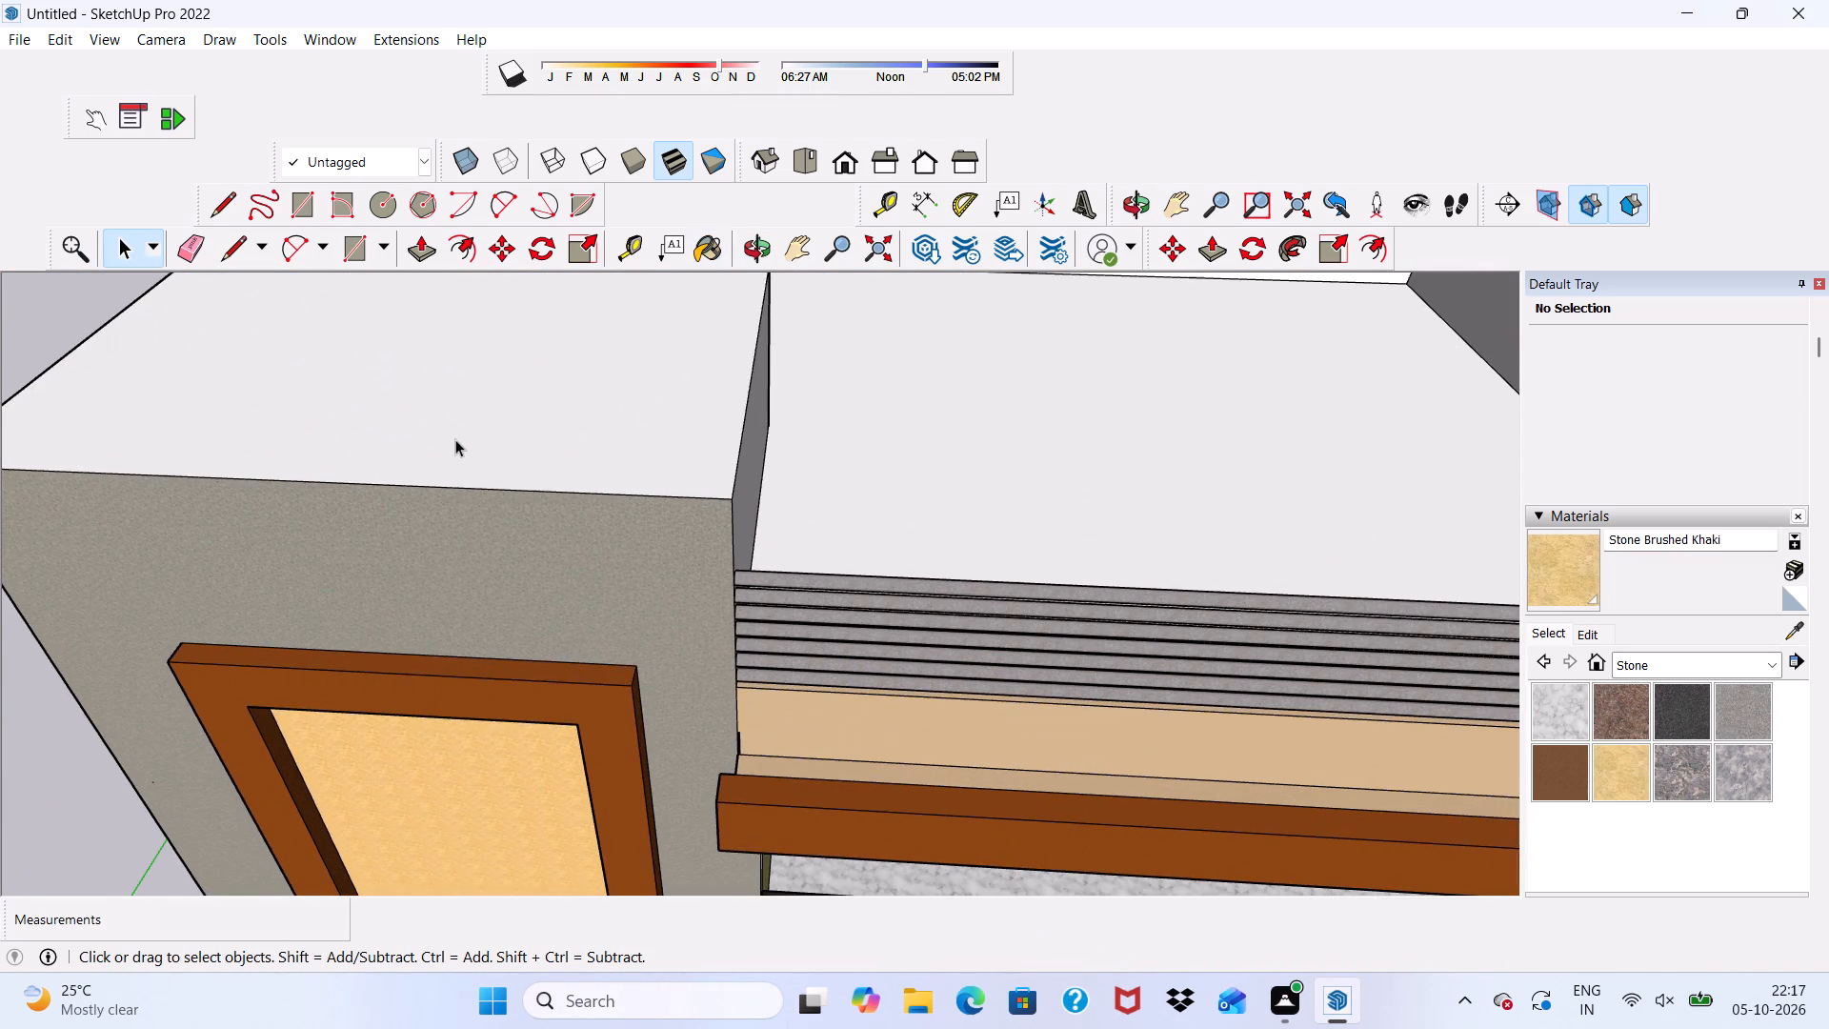
middle_click_drag(453, 439, 443, 496)
left_click(441, 497)
scroll(230, 490, "down", 1)
middle_click_drag(235, 492, 261, 402)
scroll(91, 402, "down", 2)
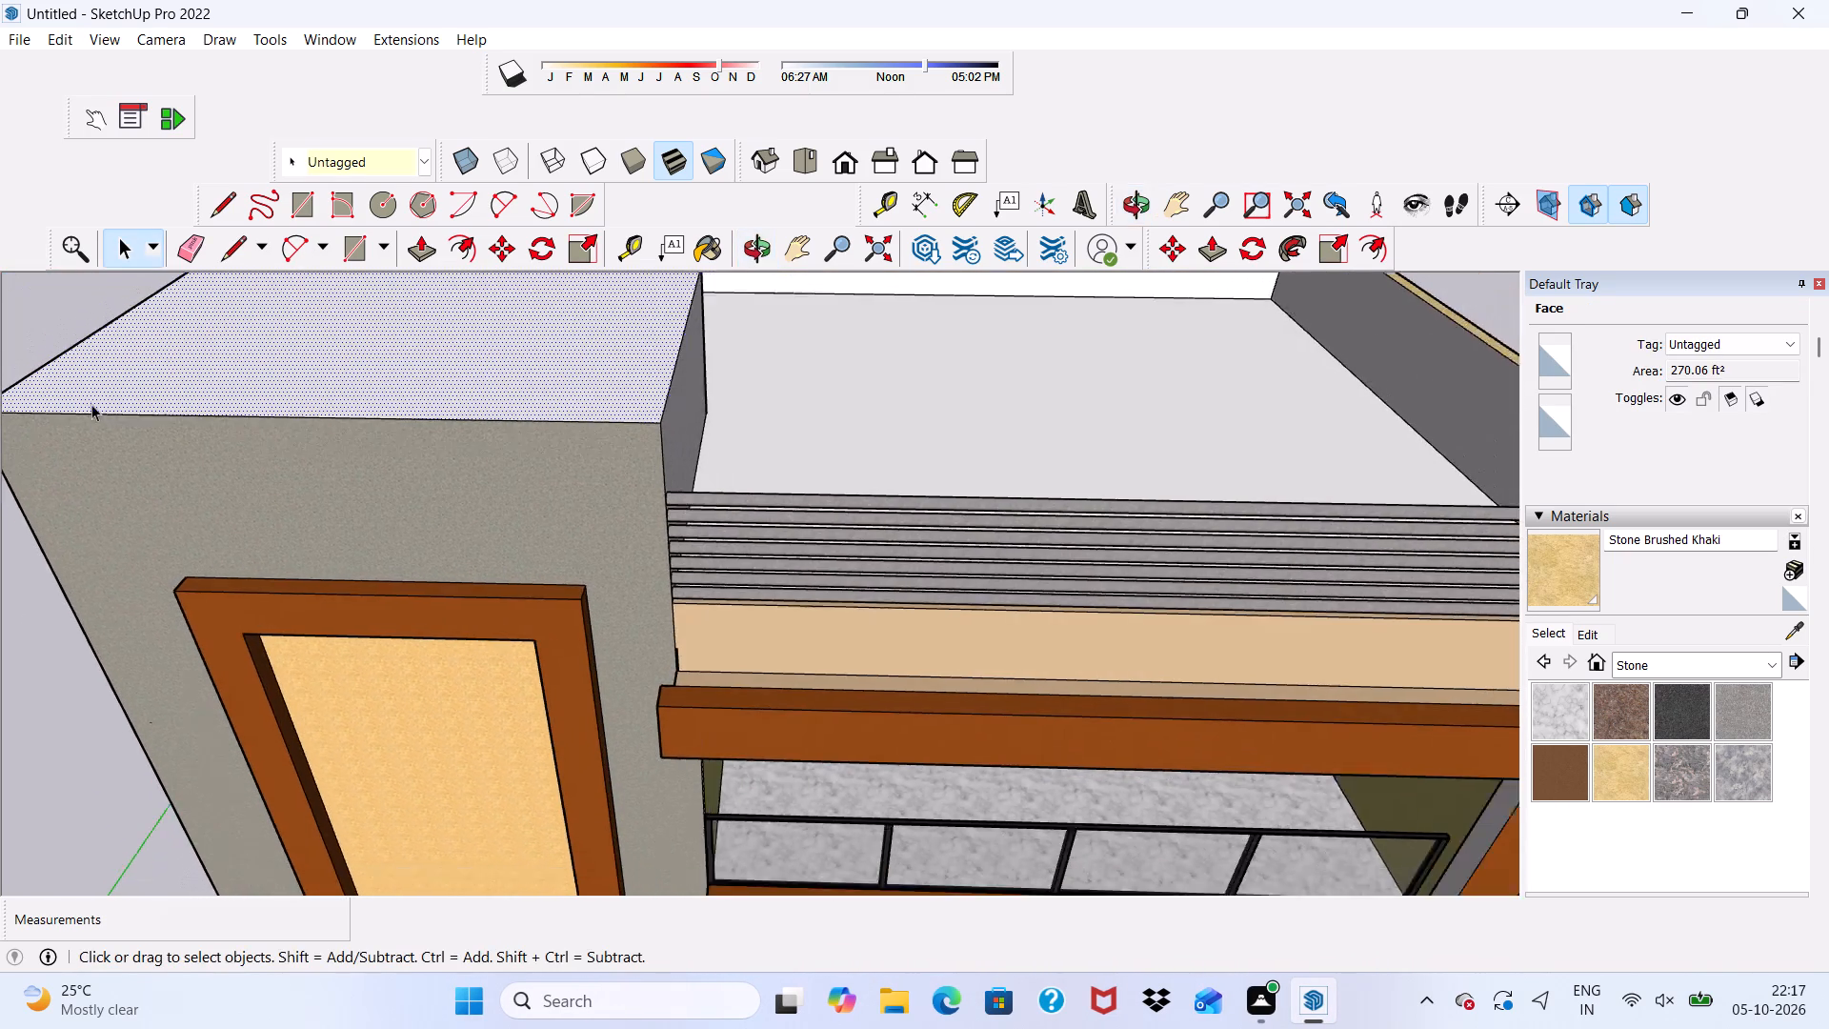
scroll(91, 404, "up", 3)
scroll(91, 404, "down", 2)
scroll(121, 423, "up", 1)
scroll(195, 382, "down", 3)
middle_click_drag(265, 418, 302, 416)
middle_click(302, 416)
scroll(302, 416, "up", 1)
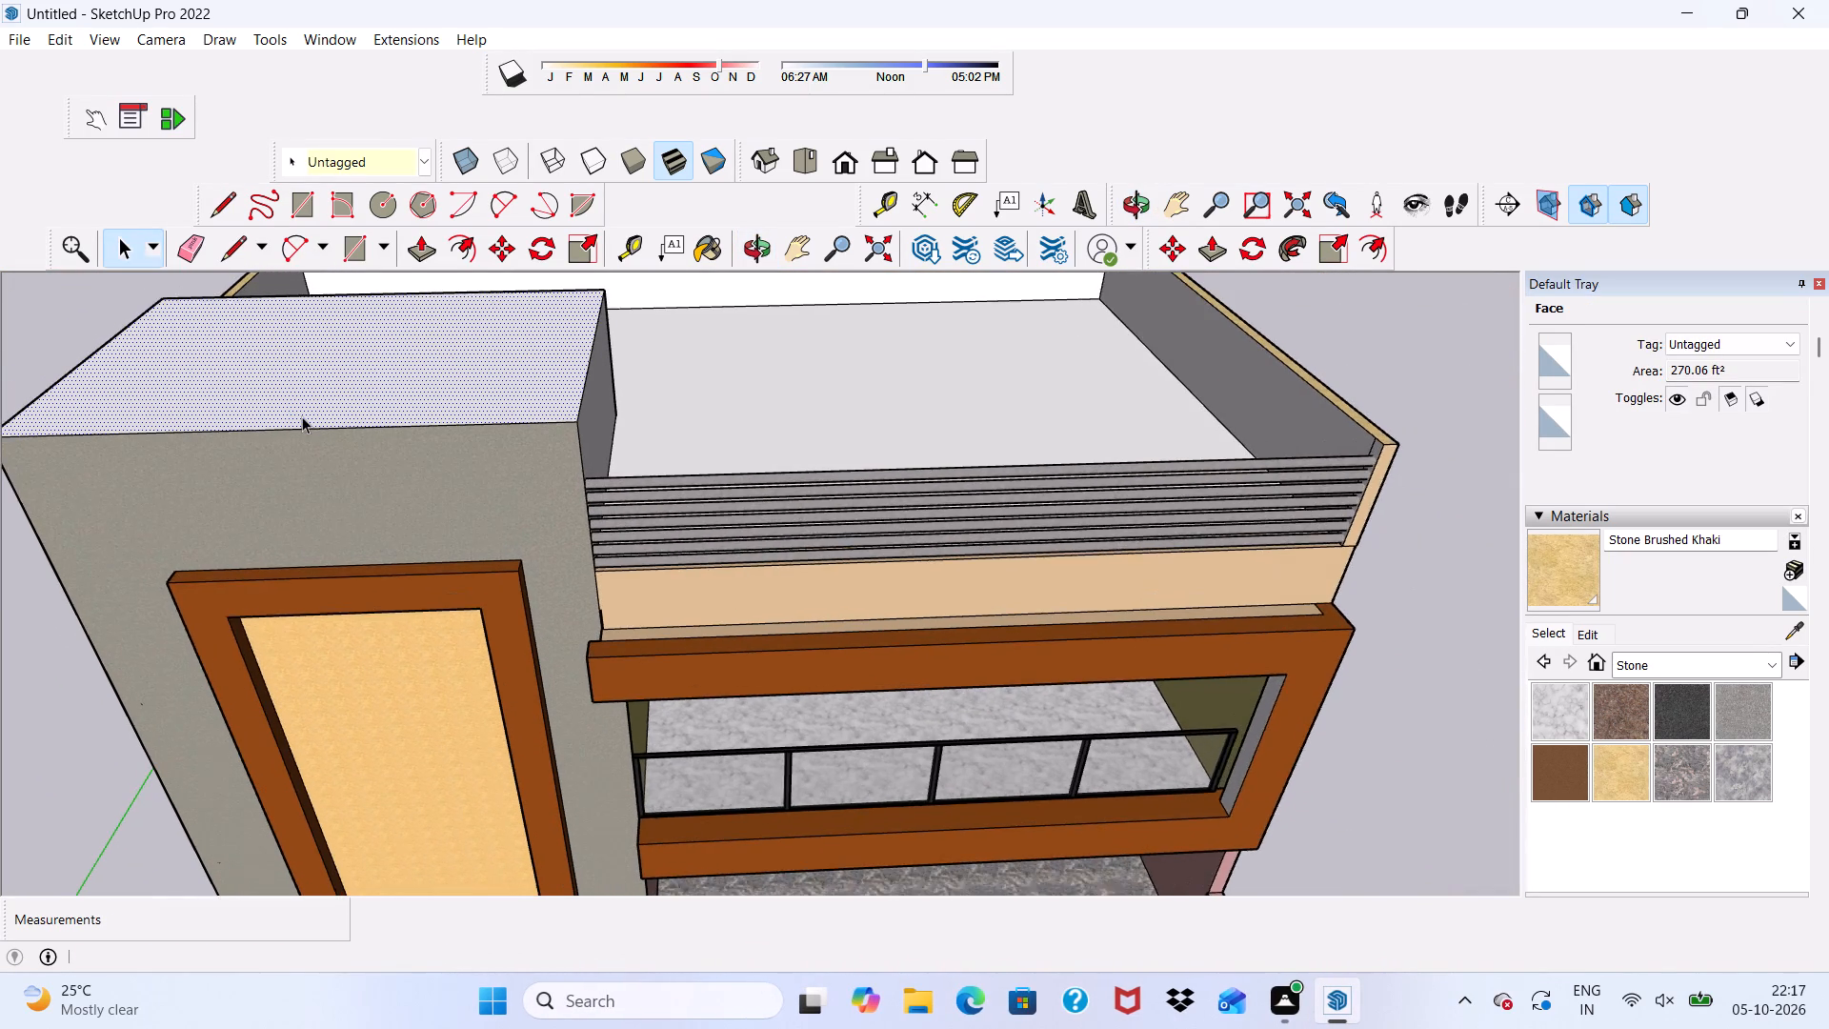
scroll(302, 416, "up", 1)
middle_click_drag(302, 416, 300, 176)
scroll(300, 175, "up", 1)
scroll(193, 471, "down", 5)
scroll(208, 539, "up", 1)
scroll(211, 548, "down", 6)
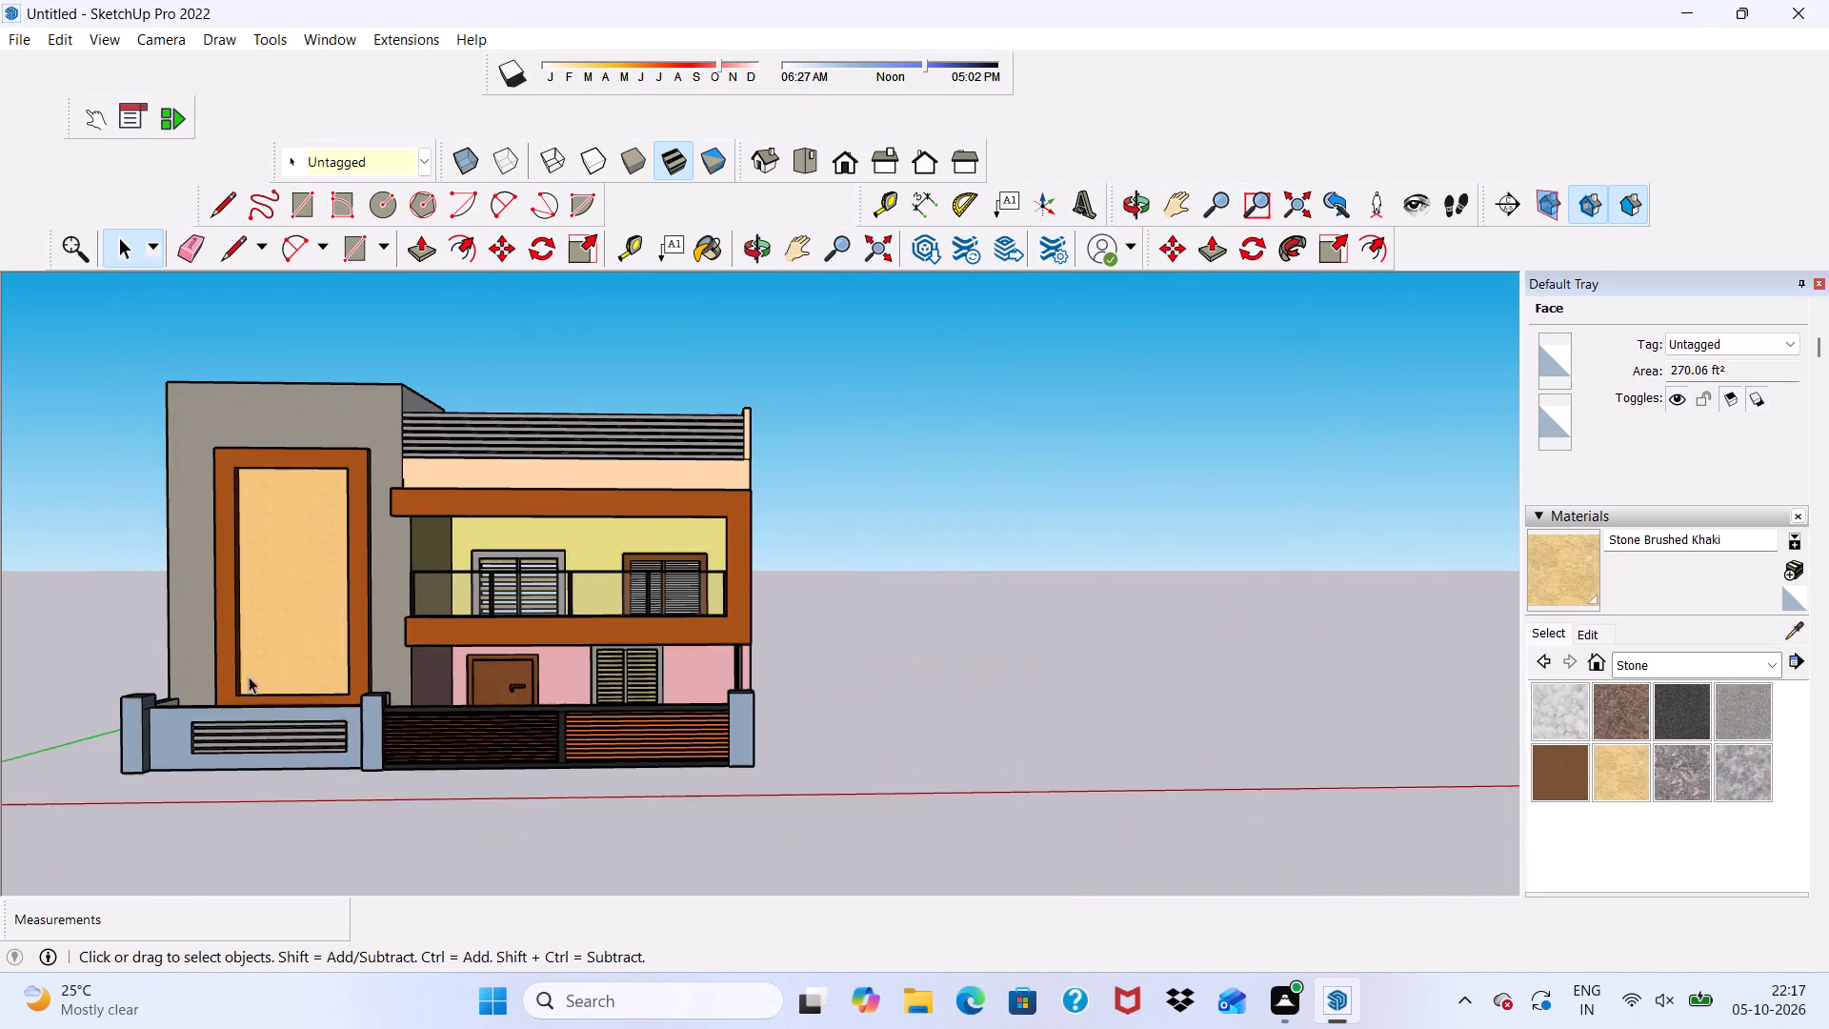
scroll(249, 676, "down", 1)
scroll(299, 432, "up", 7)
scroll(299, 431, "down", 5)
scroll(610, 429, "up", 5)
scroll(607, 432, "down", 6)
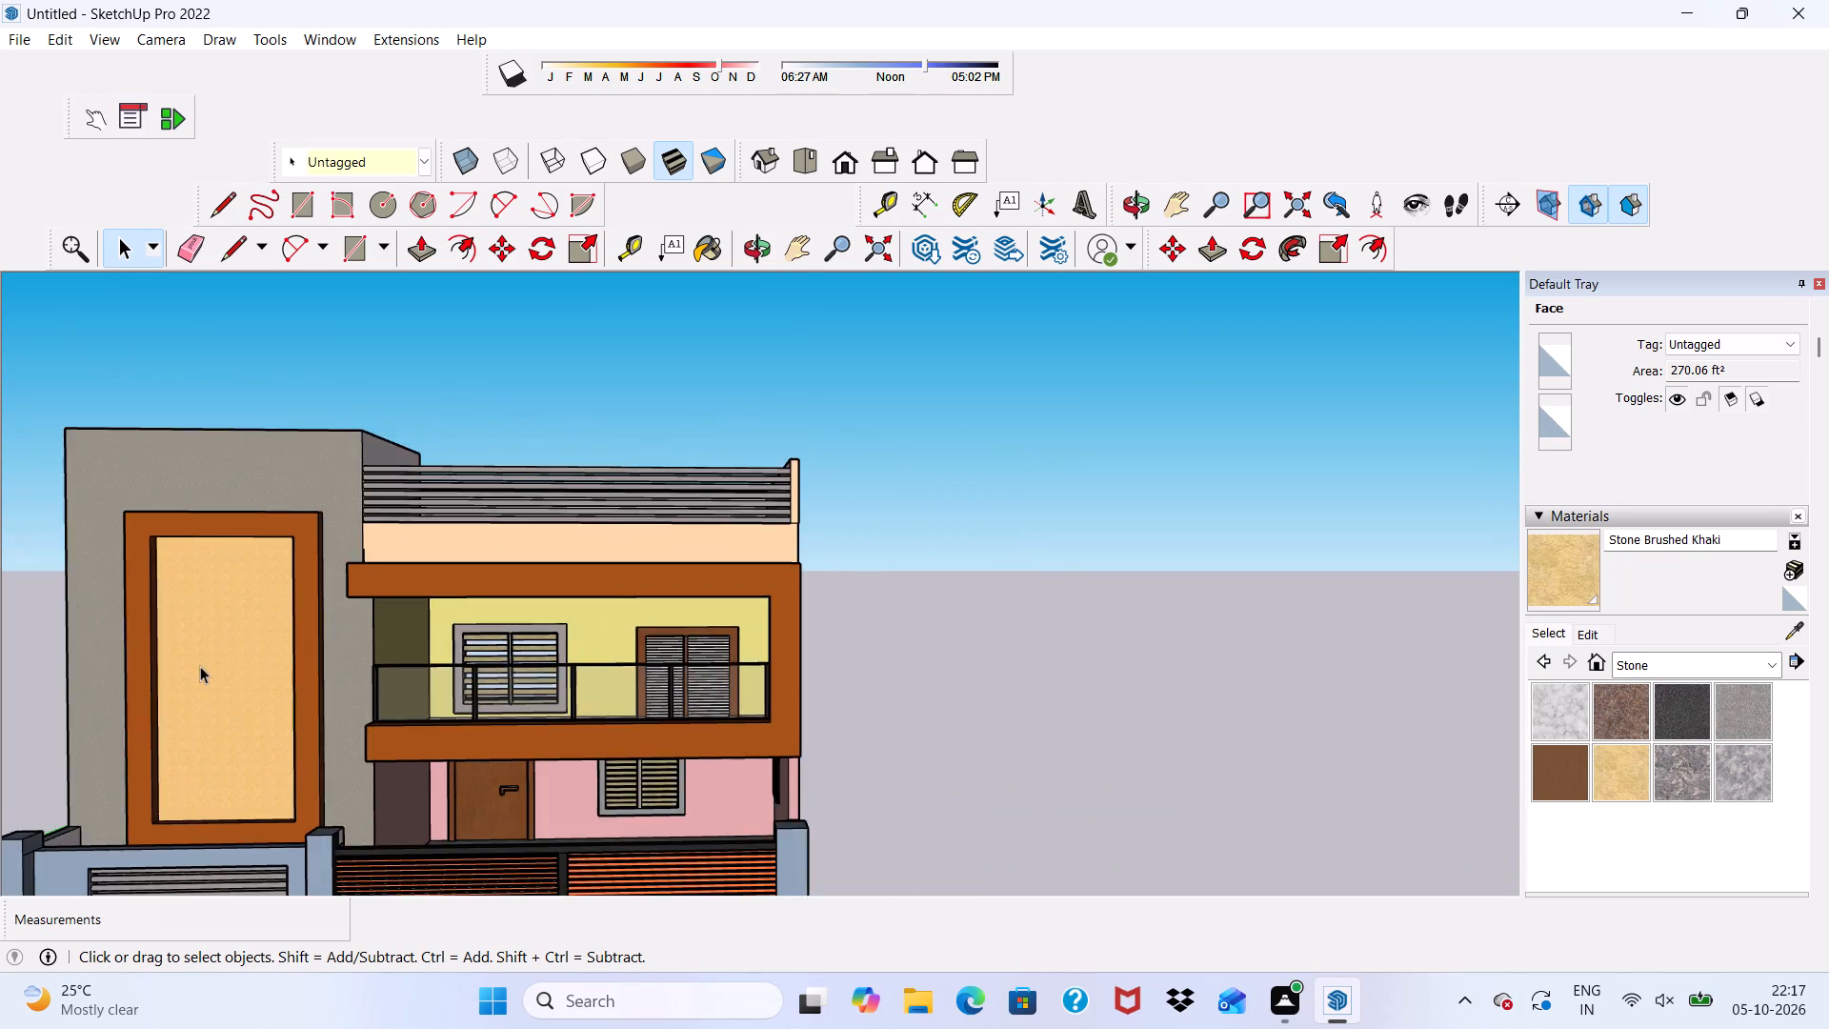
scroll(200, 666, "down", 4)
middle_click_drag(457, 742, 591, 820)
scroll(504, 930, "up", 8)
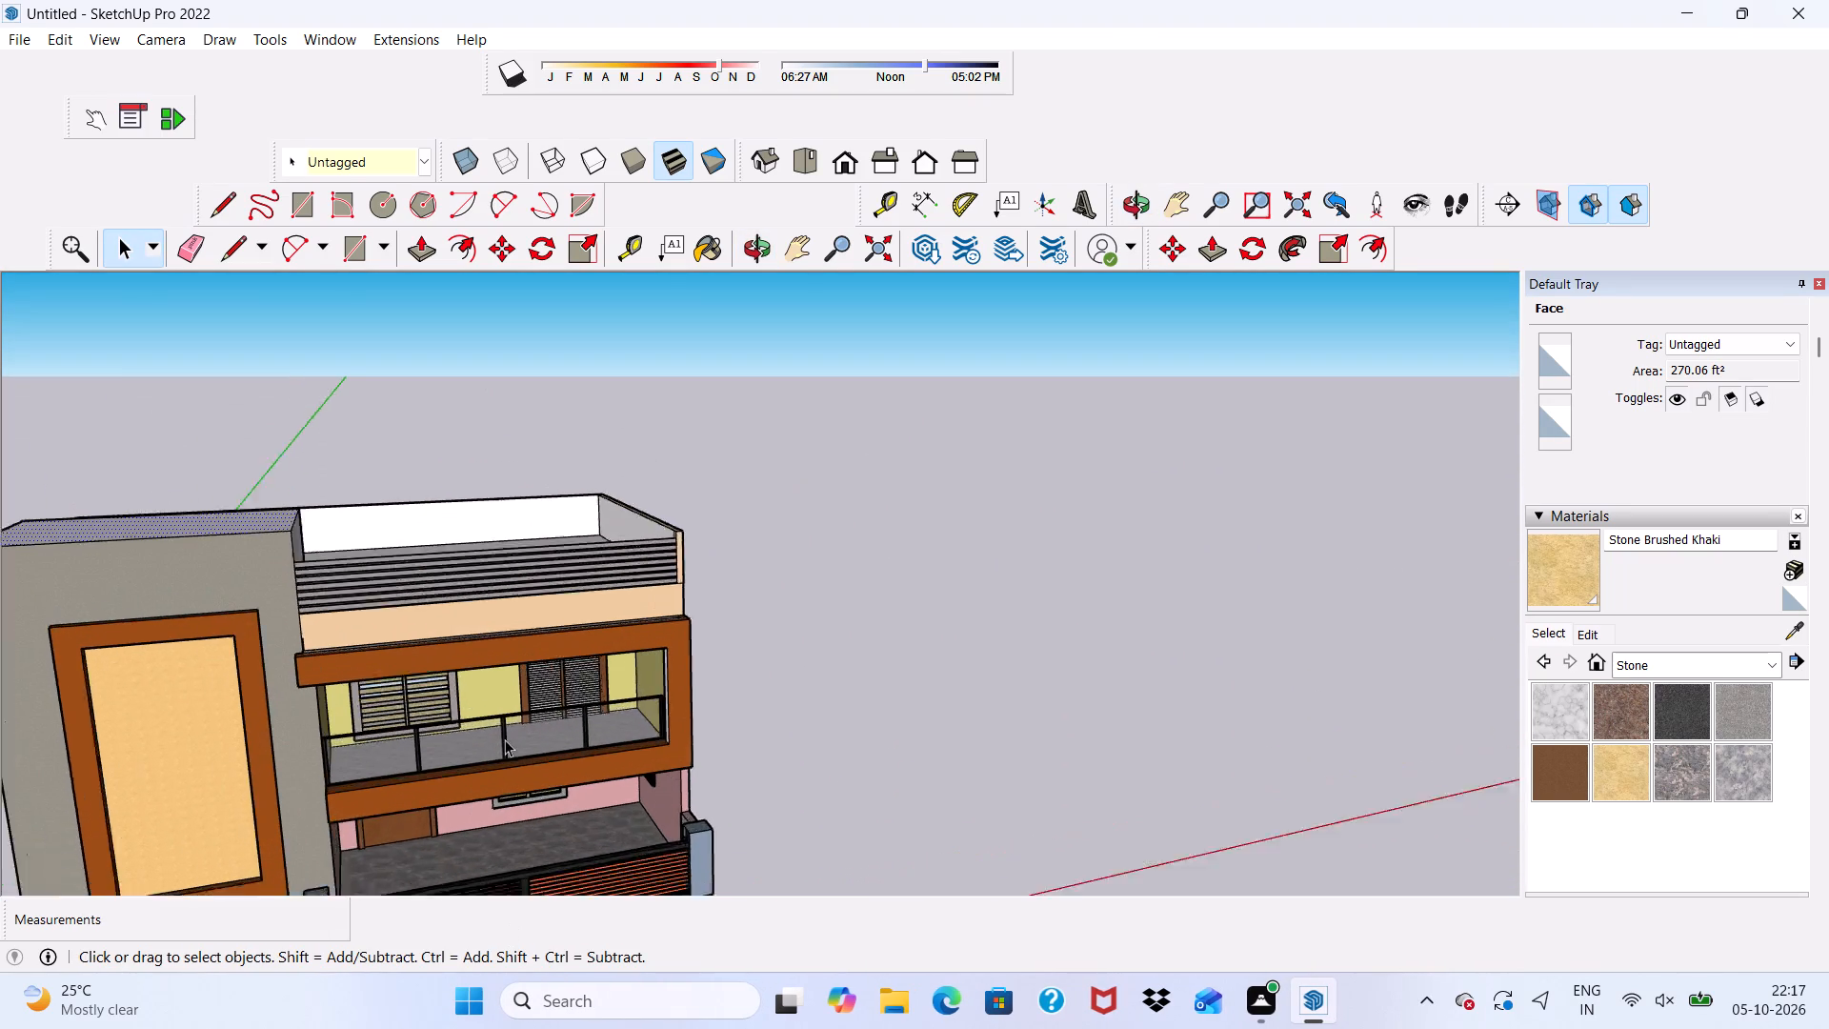
scroll(505, 739, "up", 9)
scroll(449, 590, "down", 11)
middle_click_drag(499, 788, 275, 904)
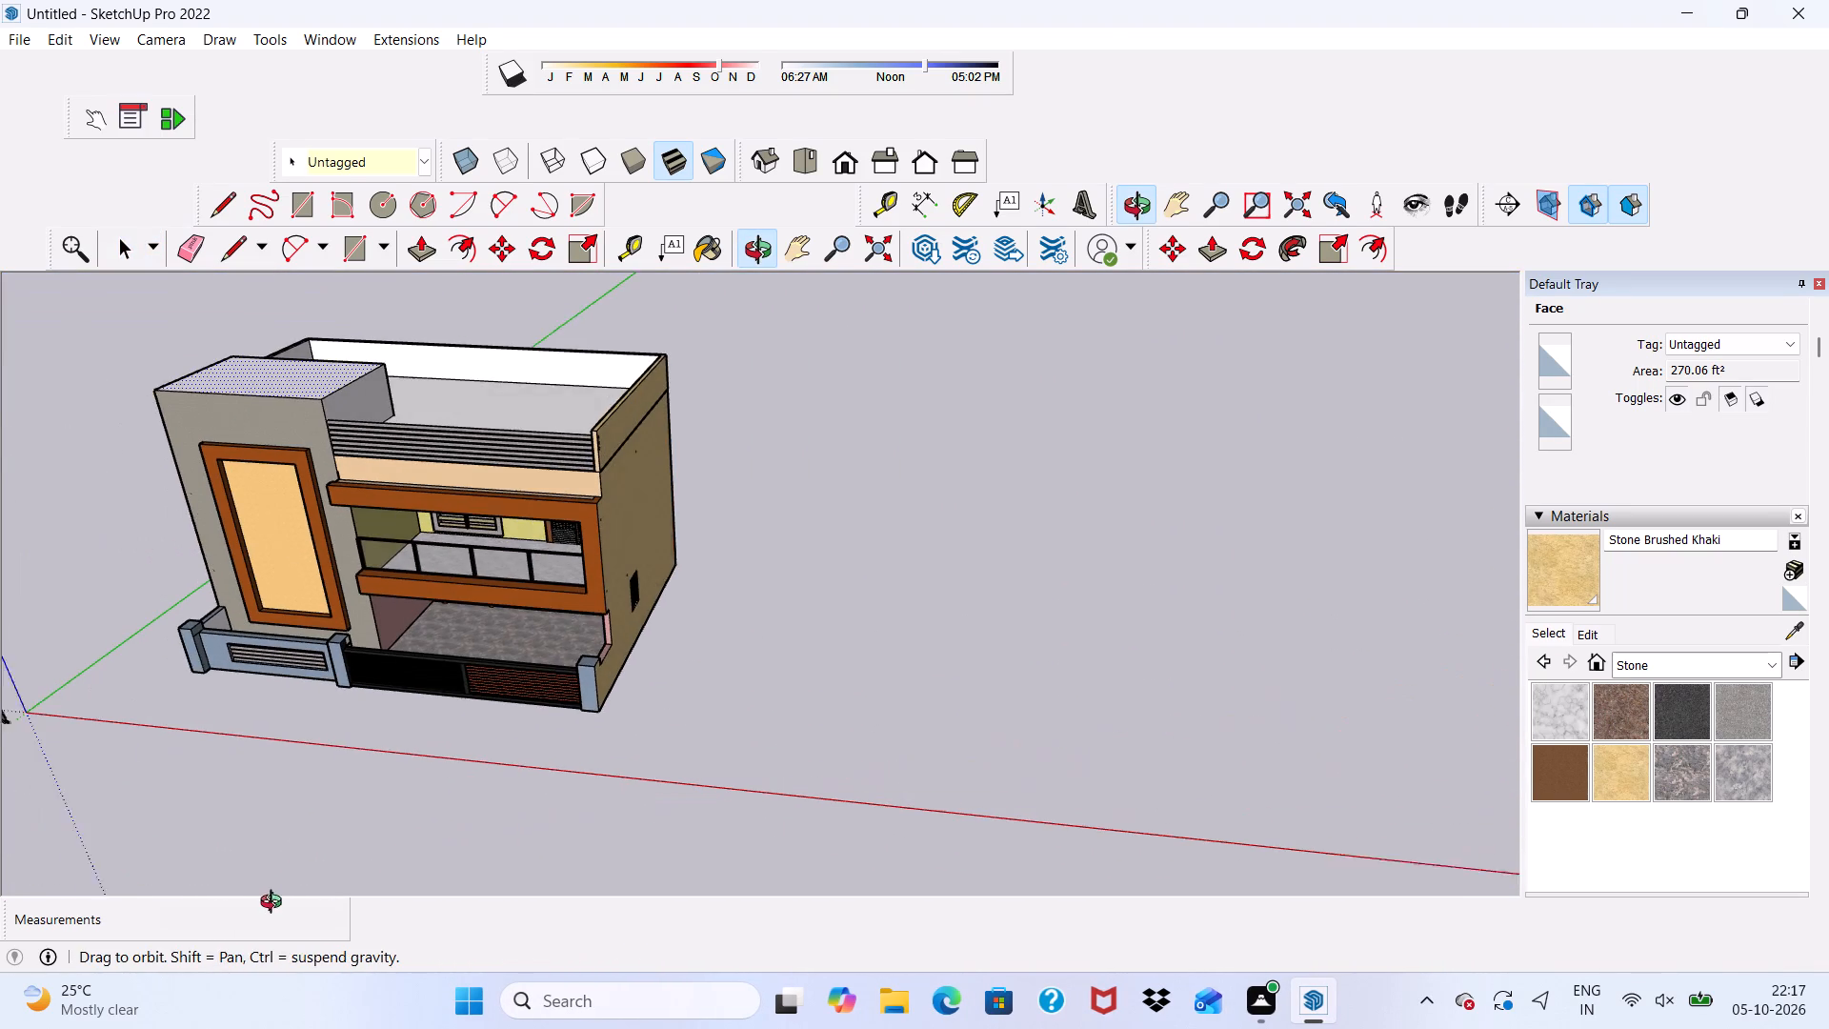
middle_click_drag(275, 904, 270, 909)
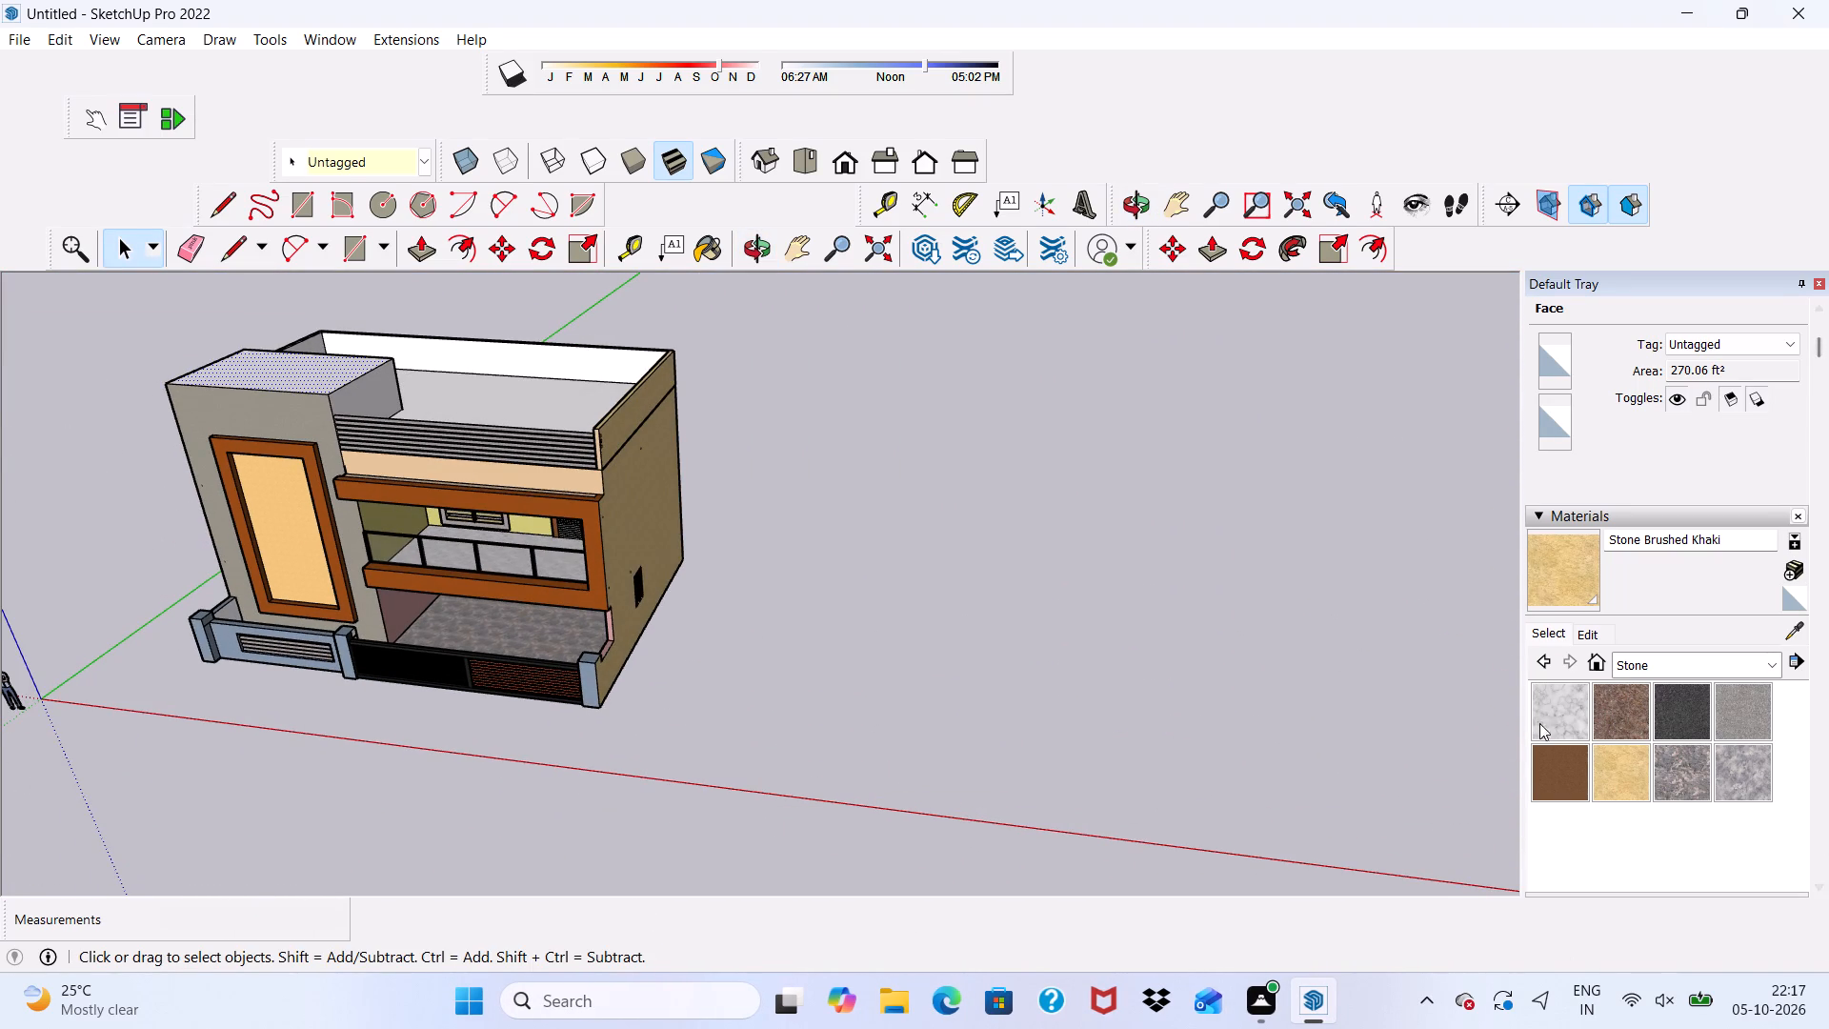
Paint the roof terrace floor and the inner faces of the rear and gate-side parapets with Granite Light Gray.
left_click(1740, 714)
scroll(1332, 654, "up", 3)
scroll(299, 244, "up", 4)
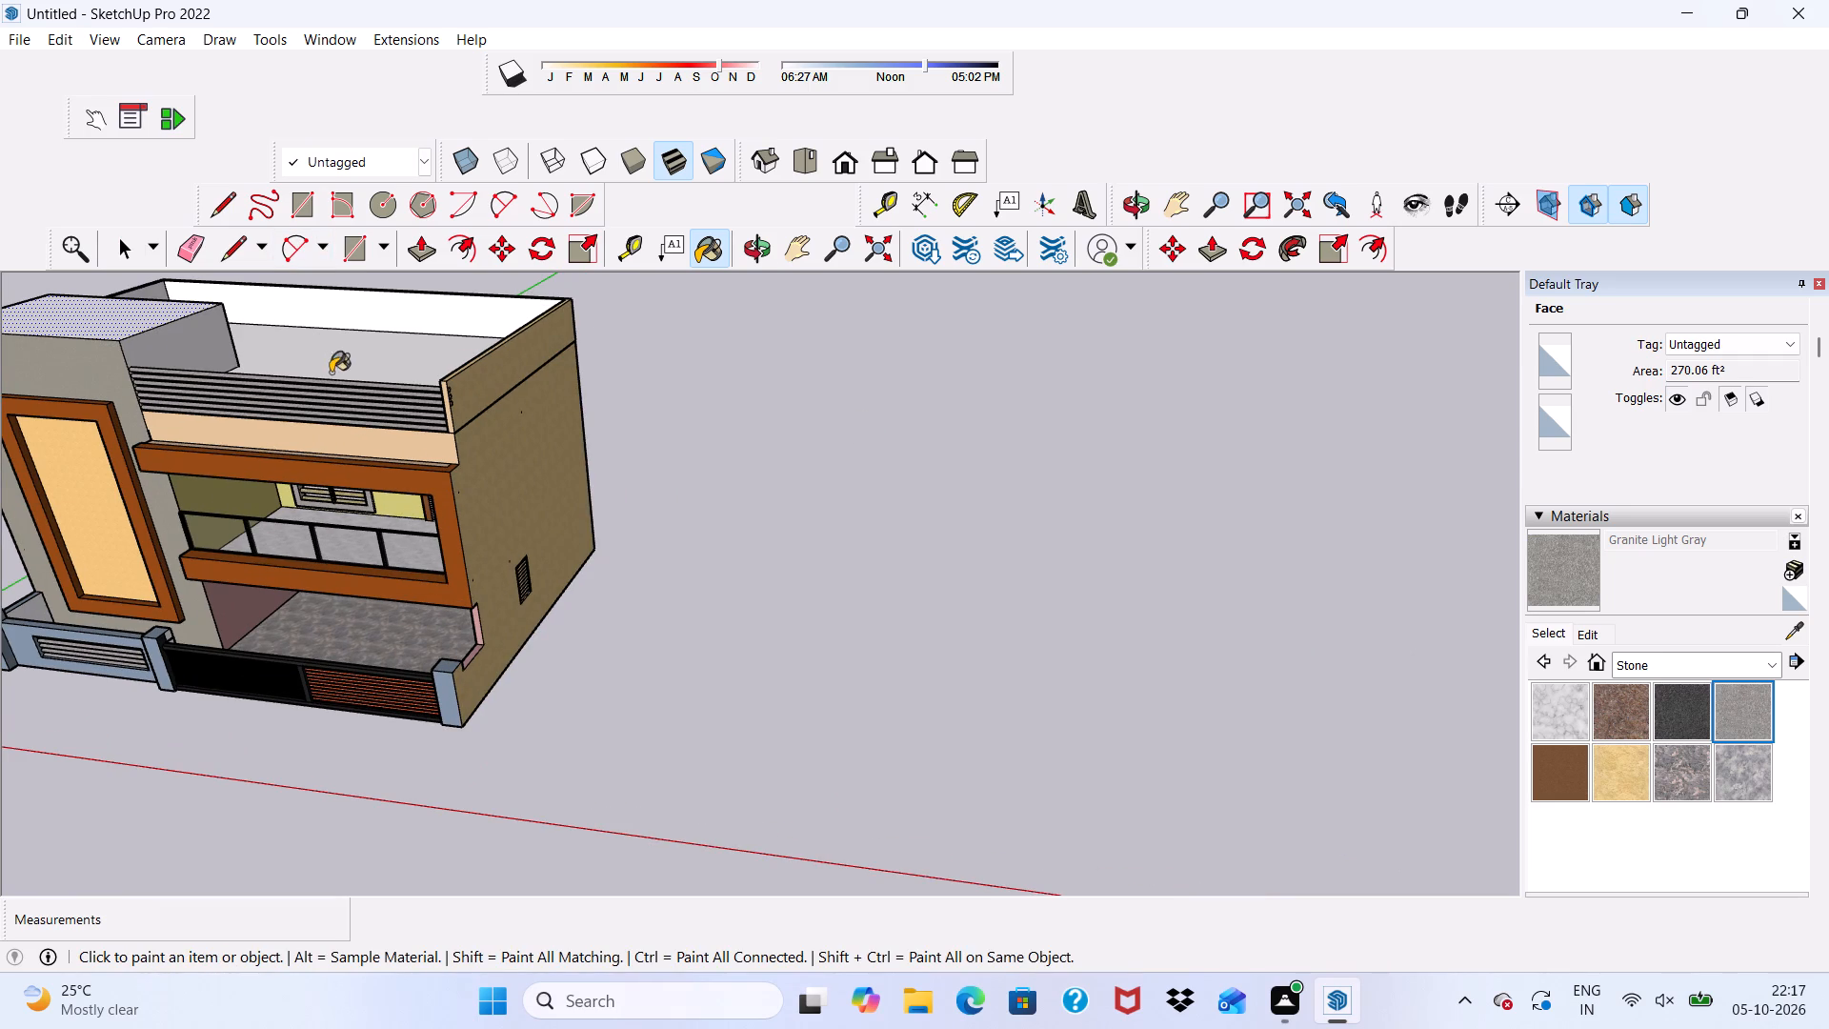
left_click(362, 314)
scroll(362, 314, "up", 4)
left_click(338, 349)
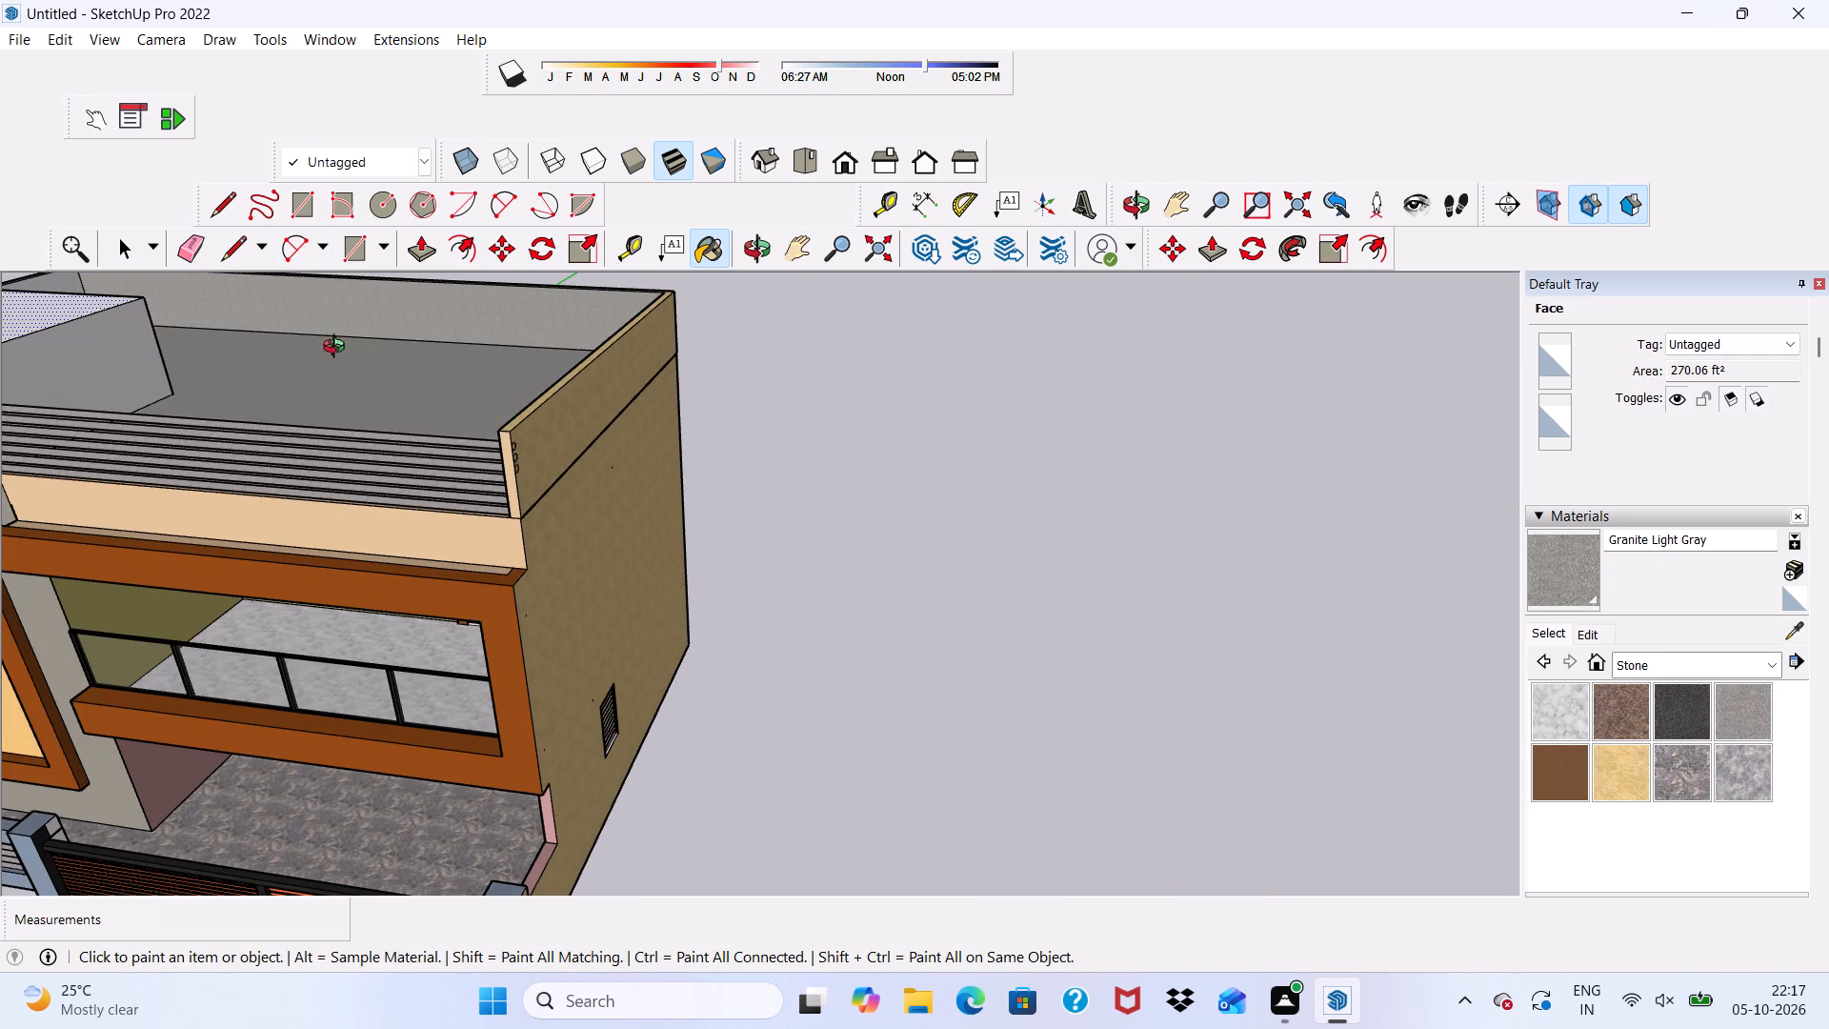
middle_click_drag(338, 349, 653, 411)
scroll(651, 412, "up", 3)
left_click(616, 453)
scroll(616, 453, "down", 3)
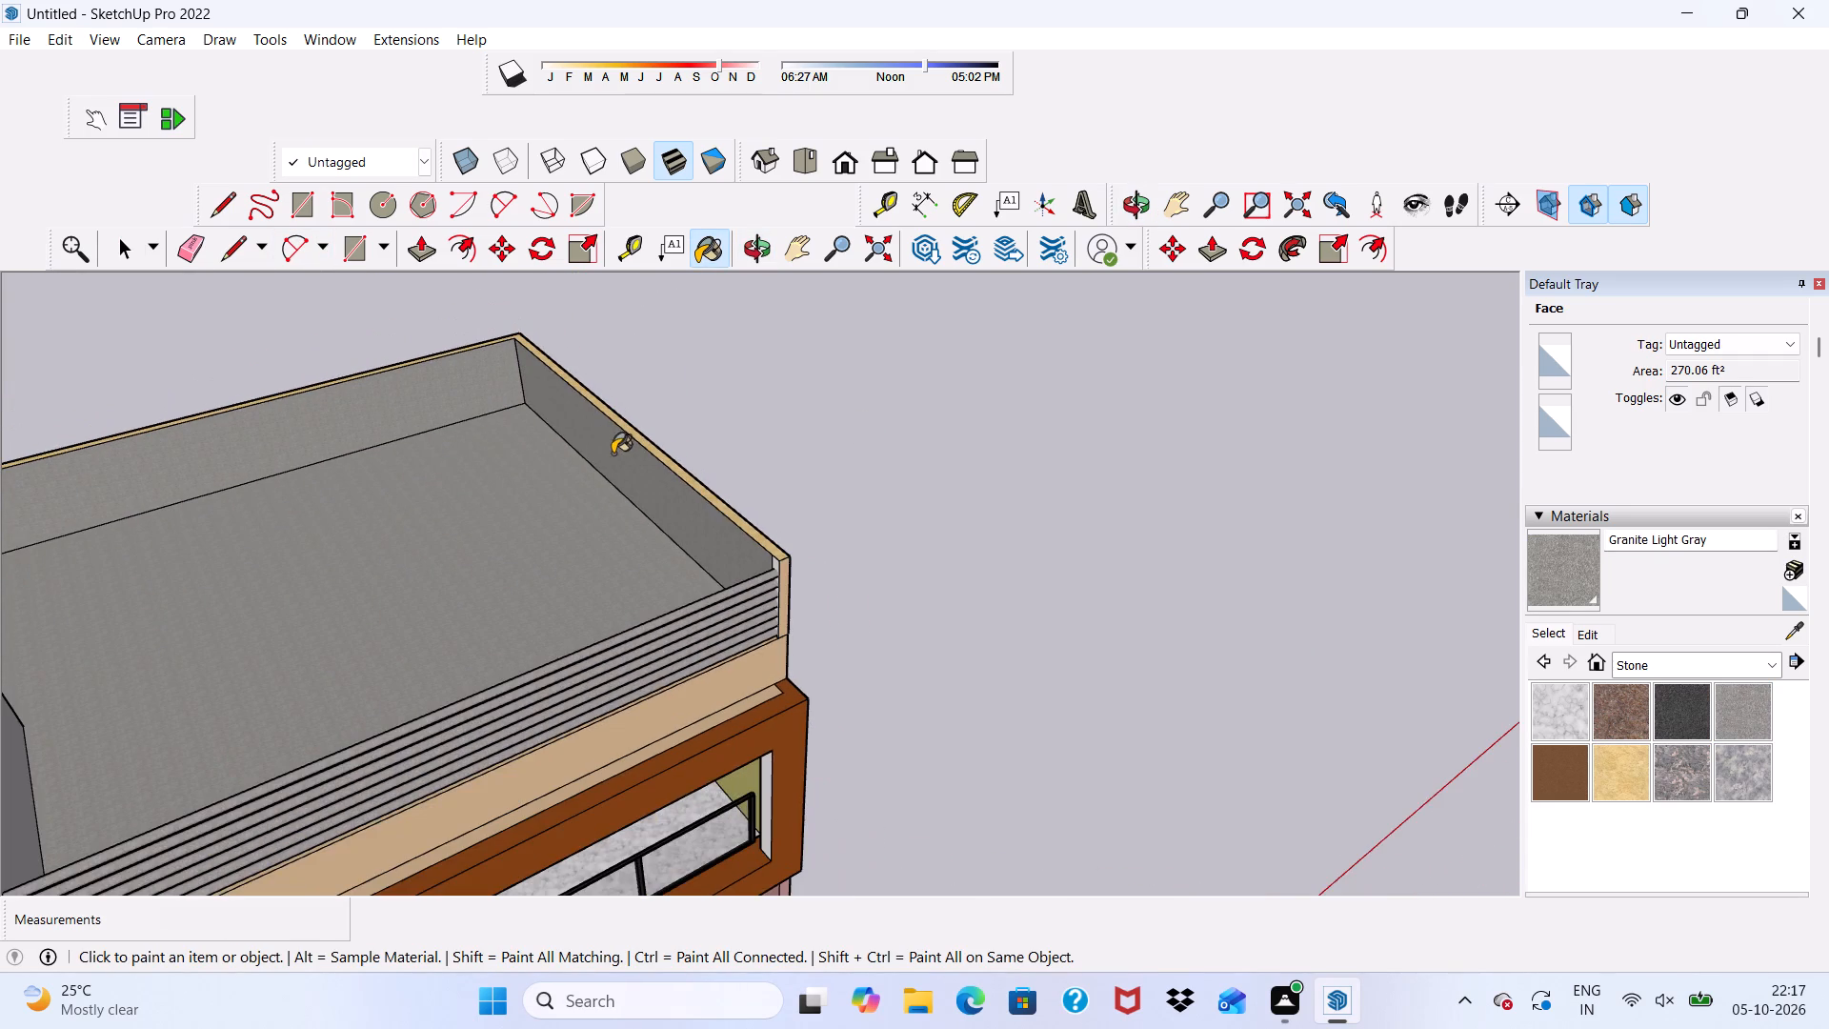
Paint the tower's roof and its two side faces above the terrace with Granite Light Gray.
middle_click_drag(613, 454, 80, 575)
scroll(244, 426, "up", 4)
scroll(298, 360, "down", 8)
scroll(312, 531, "down", 5)
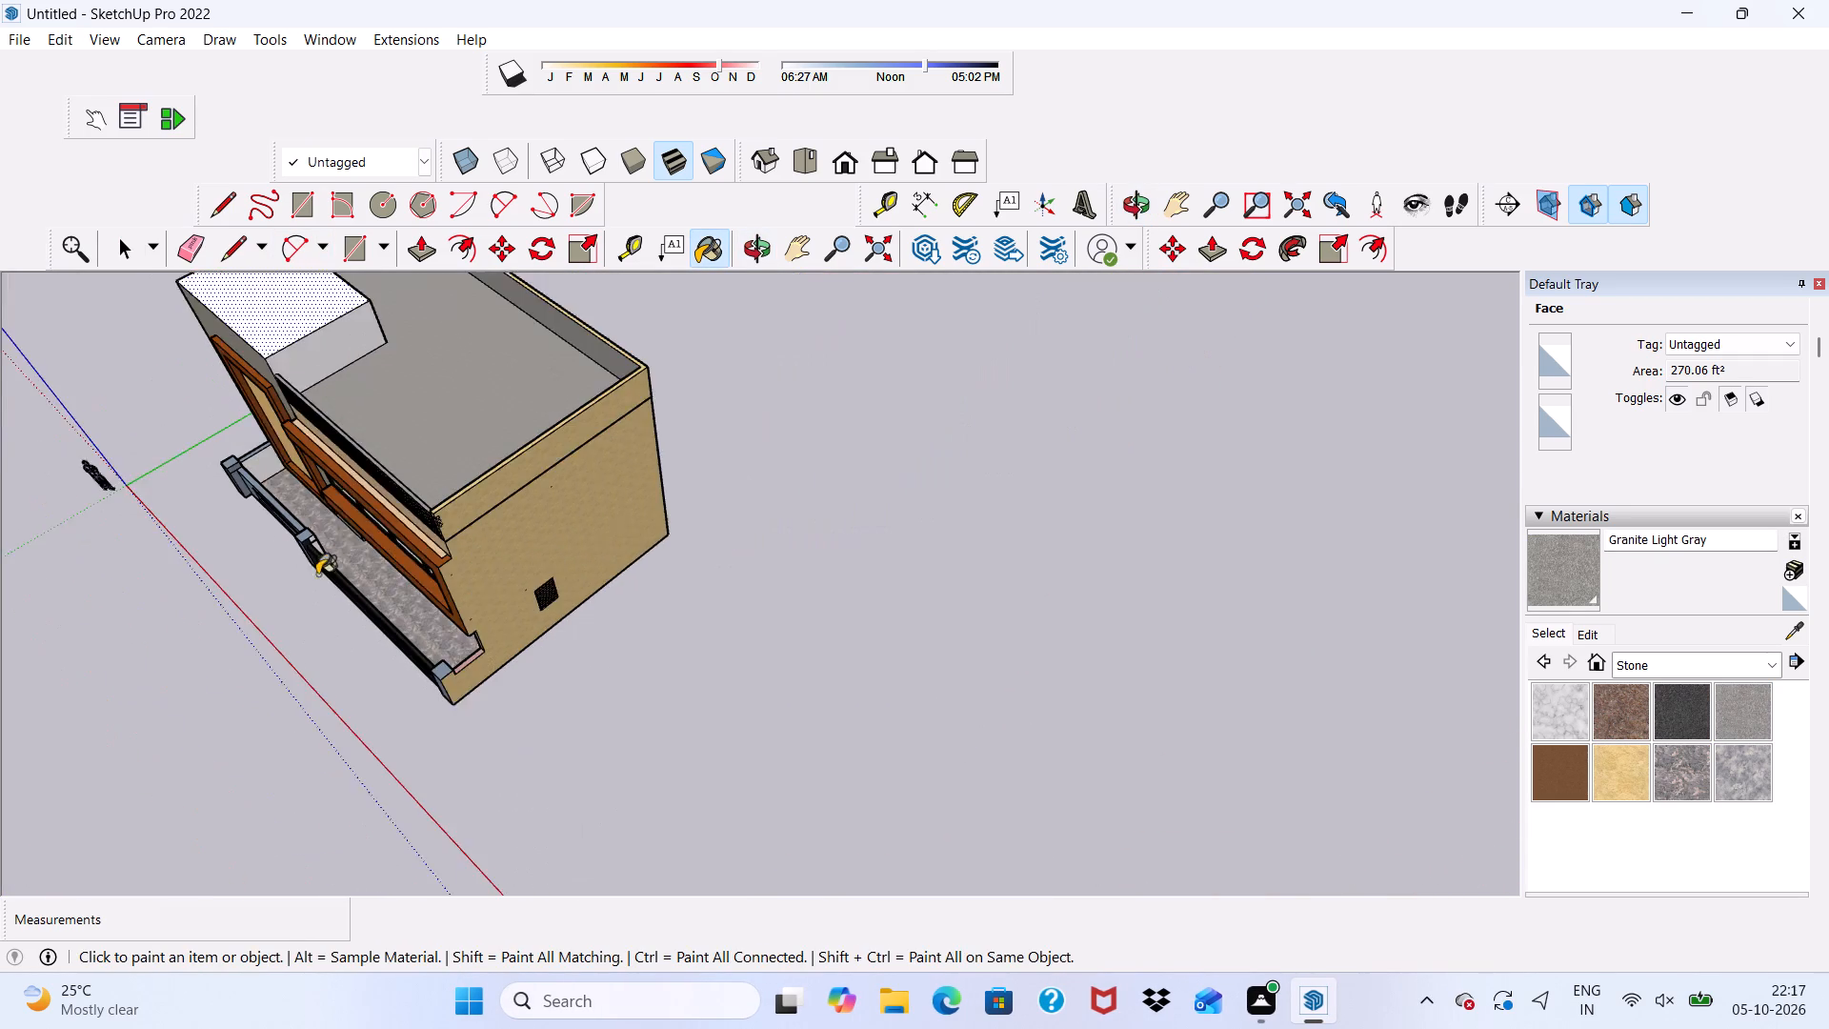
scroll(317, 575, "down", 1)
scroll(386, 384, "up", 6)
left_click(306, 353)
left_click(237, 313)
scroll(237, 313, "down", 6)
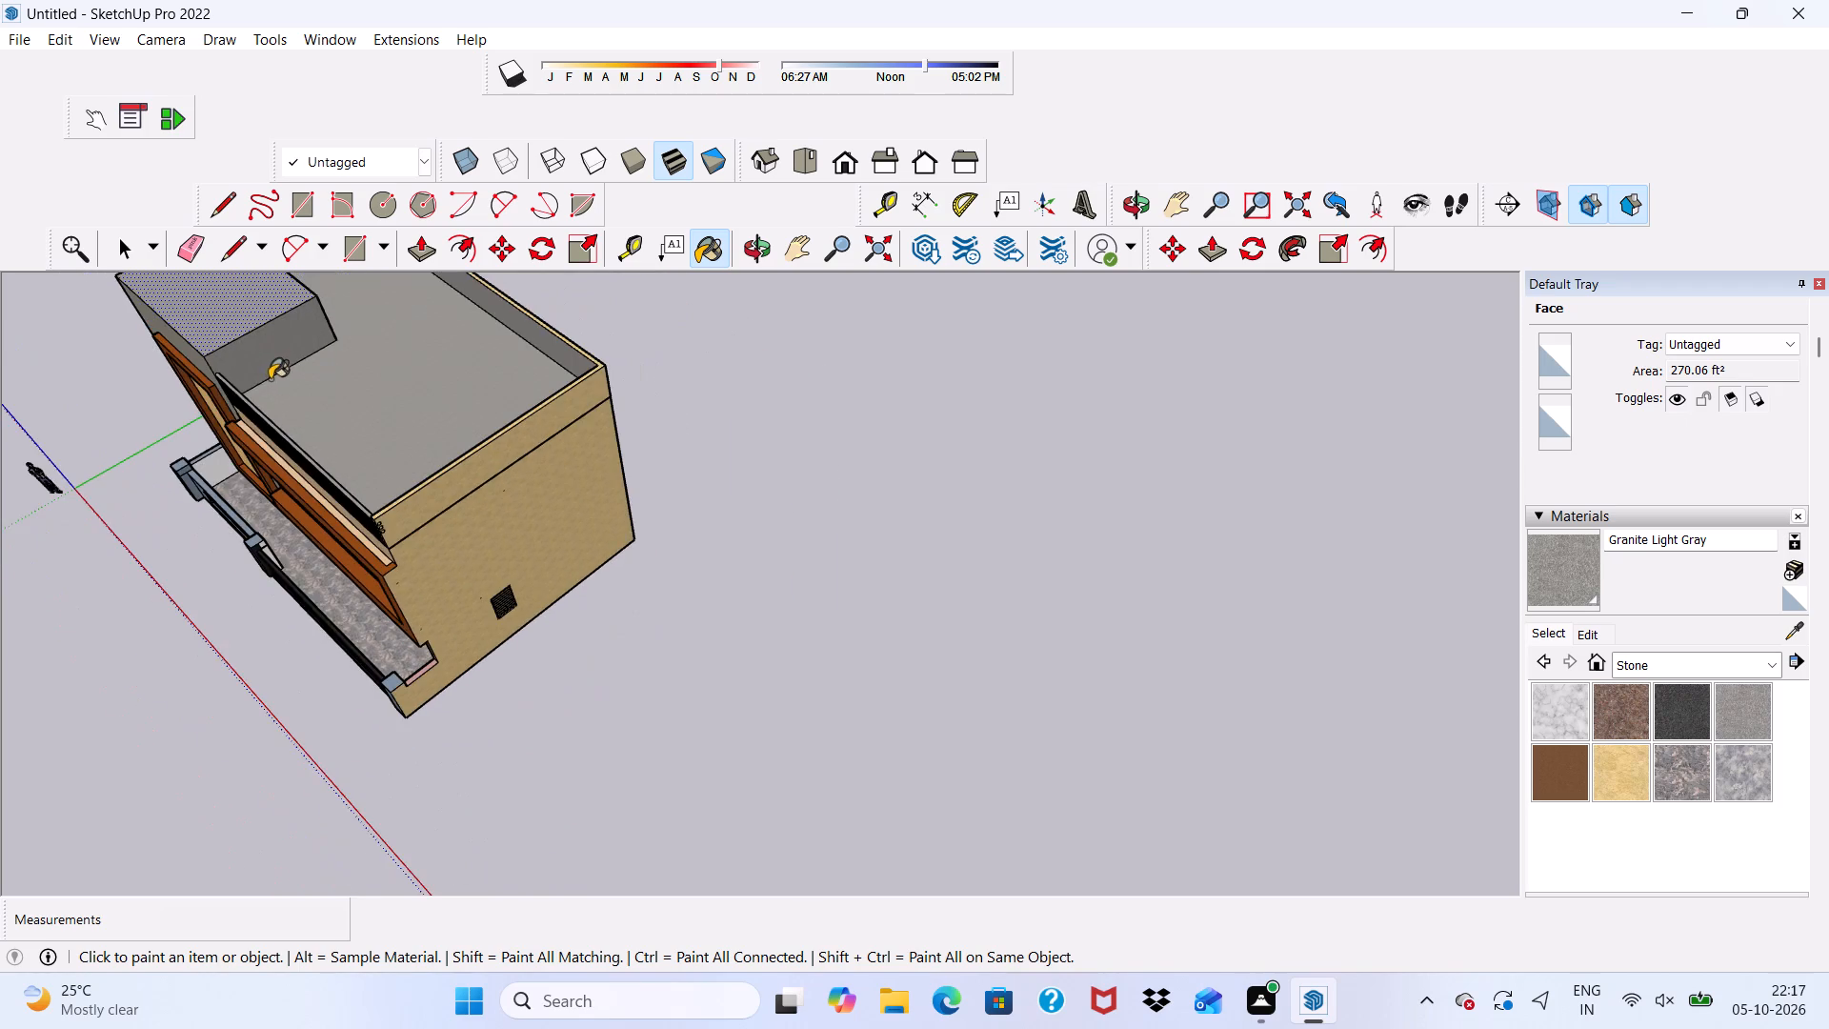
middle_click_drag(270, 374, 198, 660)
scroll(220, 532, "down", 5)
scroll(226, 599, "up", 1)
scroll(226, 612, "down", 2)
scroll(246, 333, "up", 8)
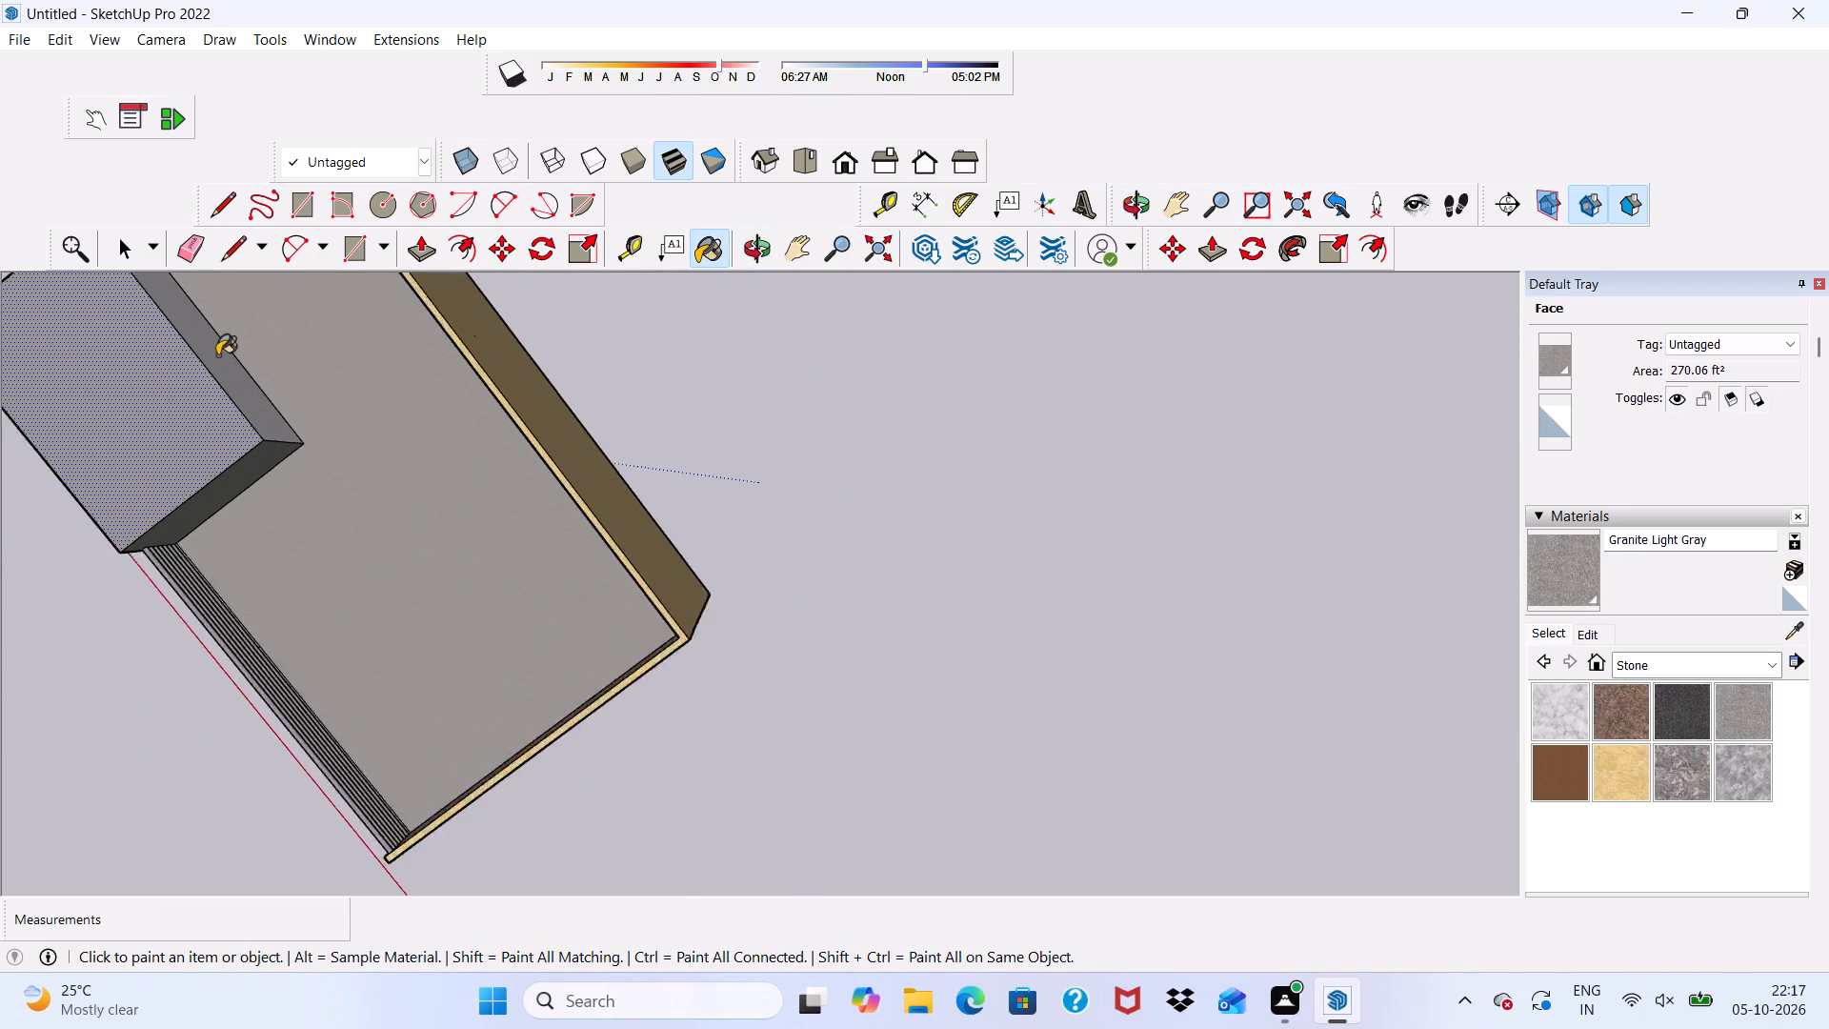
scroll(217, 355, "up", 3)
left_click(216, 356)
Examine the painted roof terrace from above and the house's front elevation in the standard Front view.
scroll(216, 356, "down", 5)
middle_click_drag(205, 409, 893, 549)
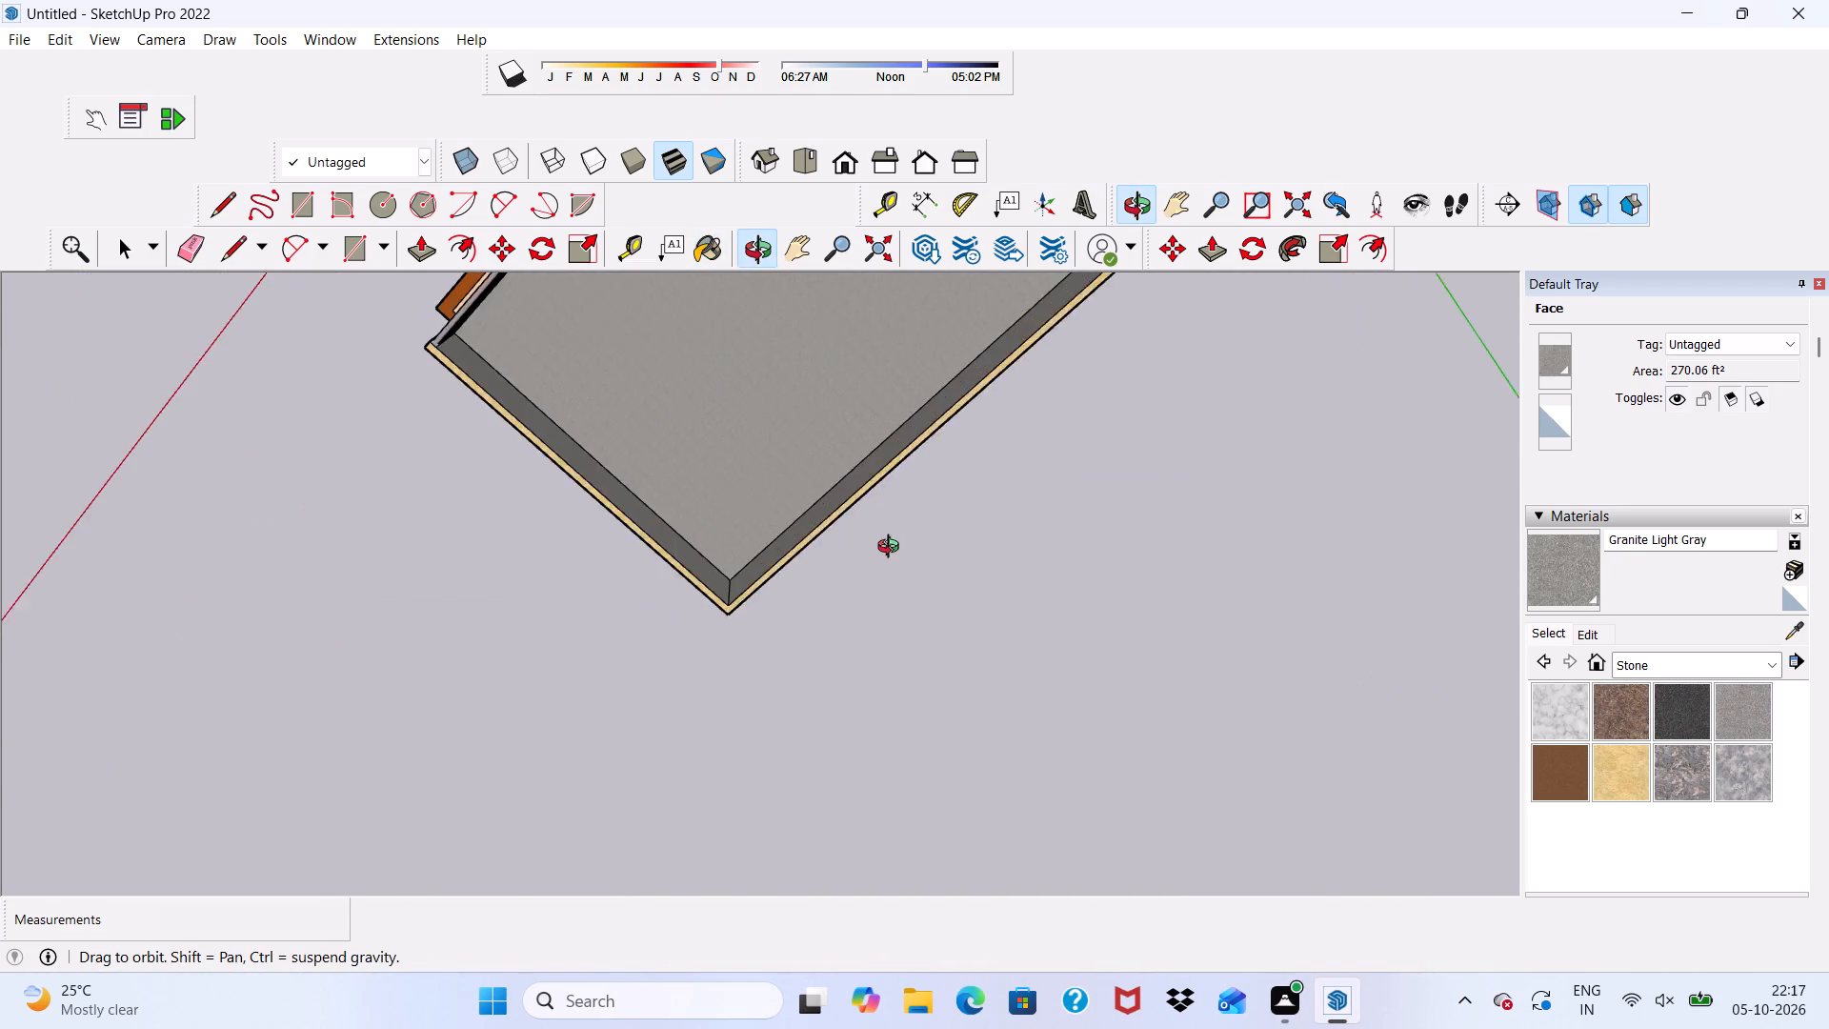
middle_click_drag(893, 549, 633, 762)
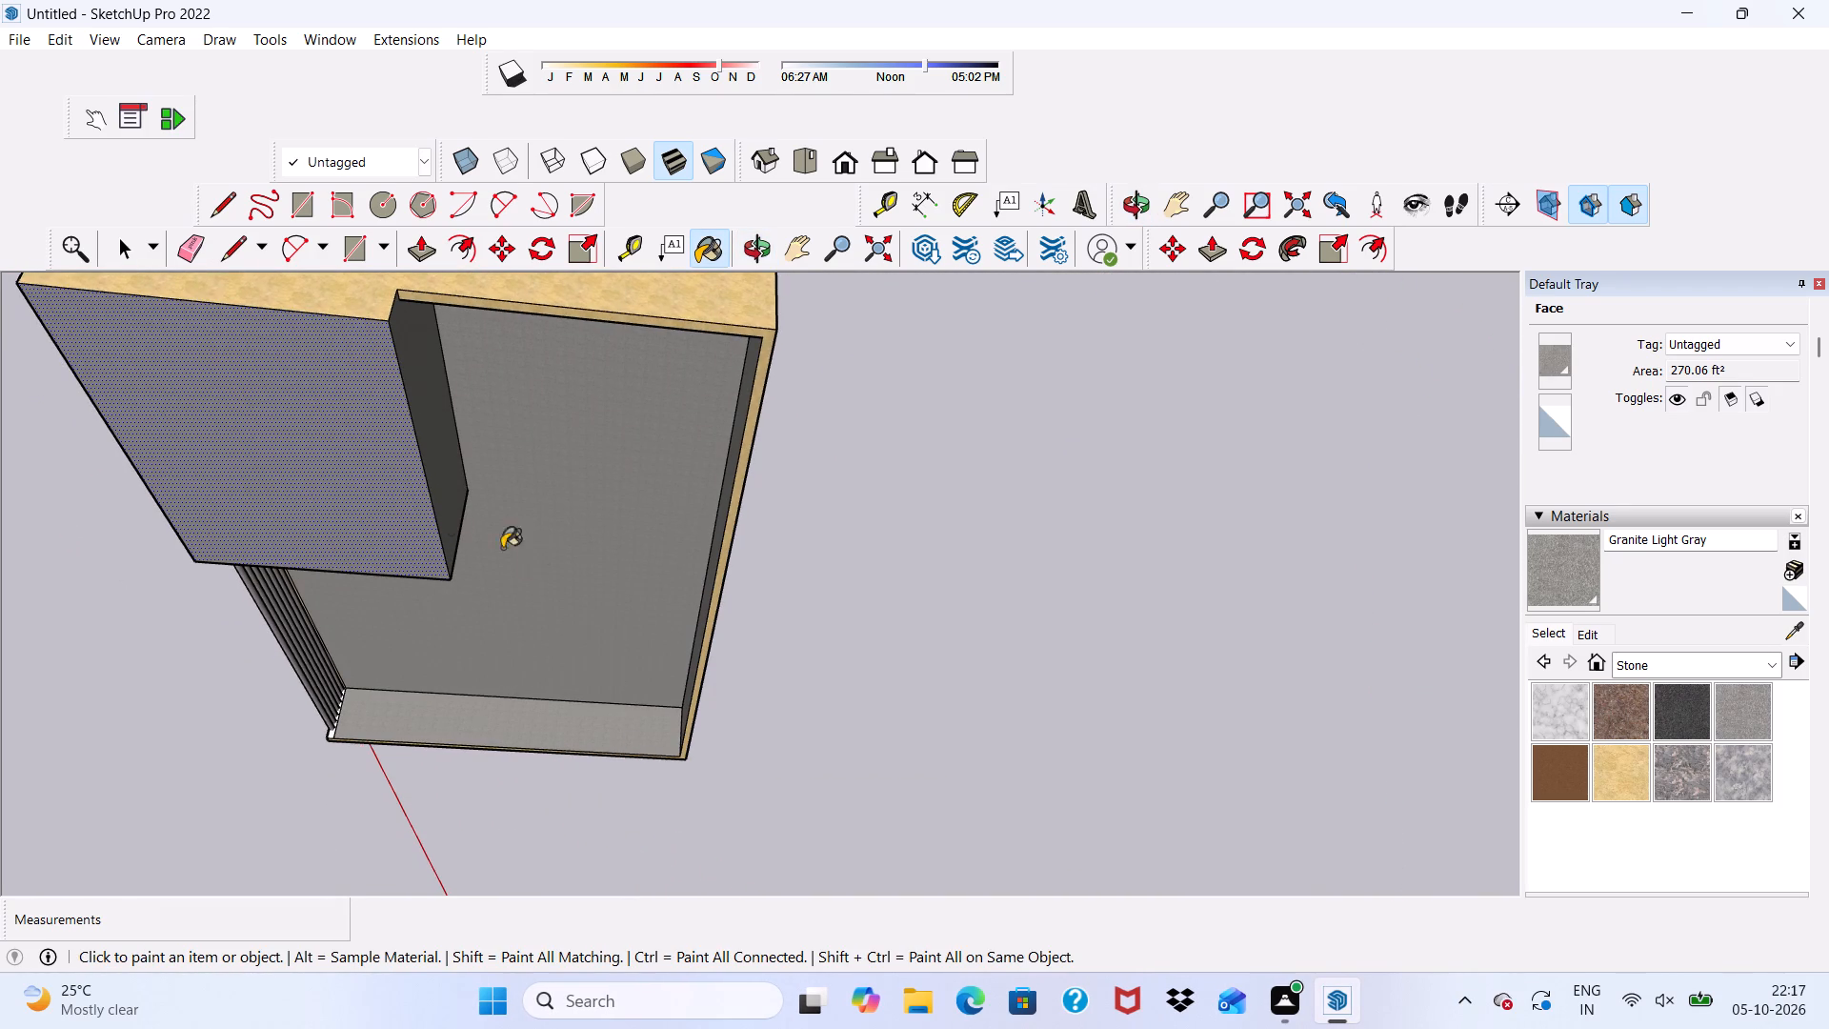
scroll(392, 535, "up", 1)
left_click(838, 165)
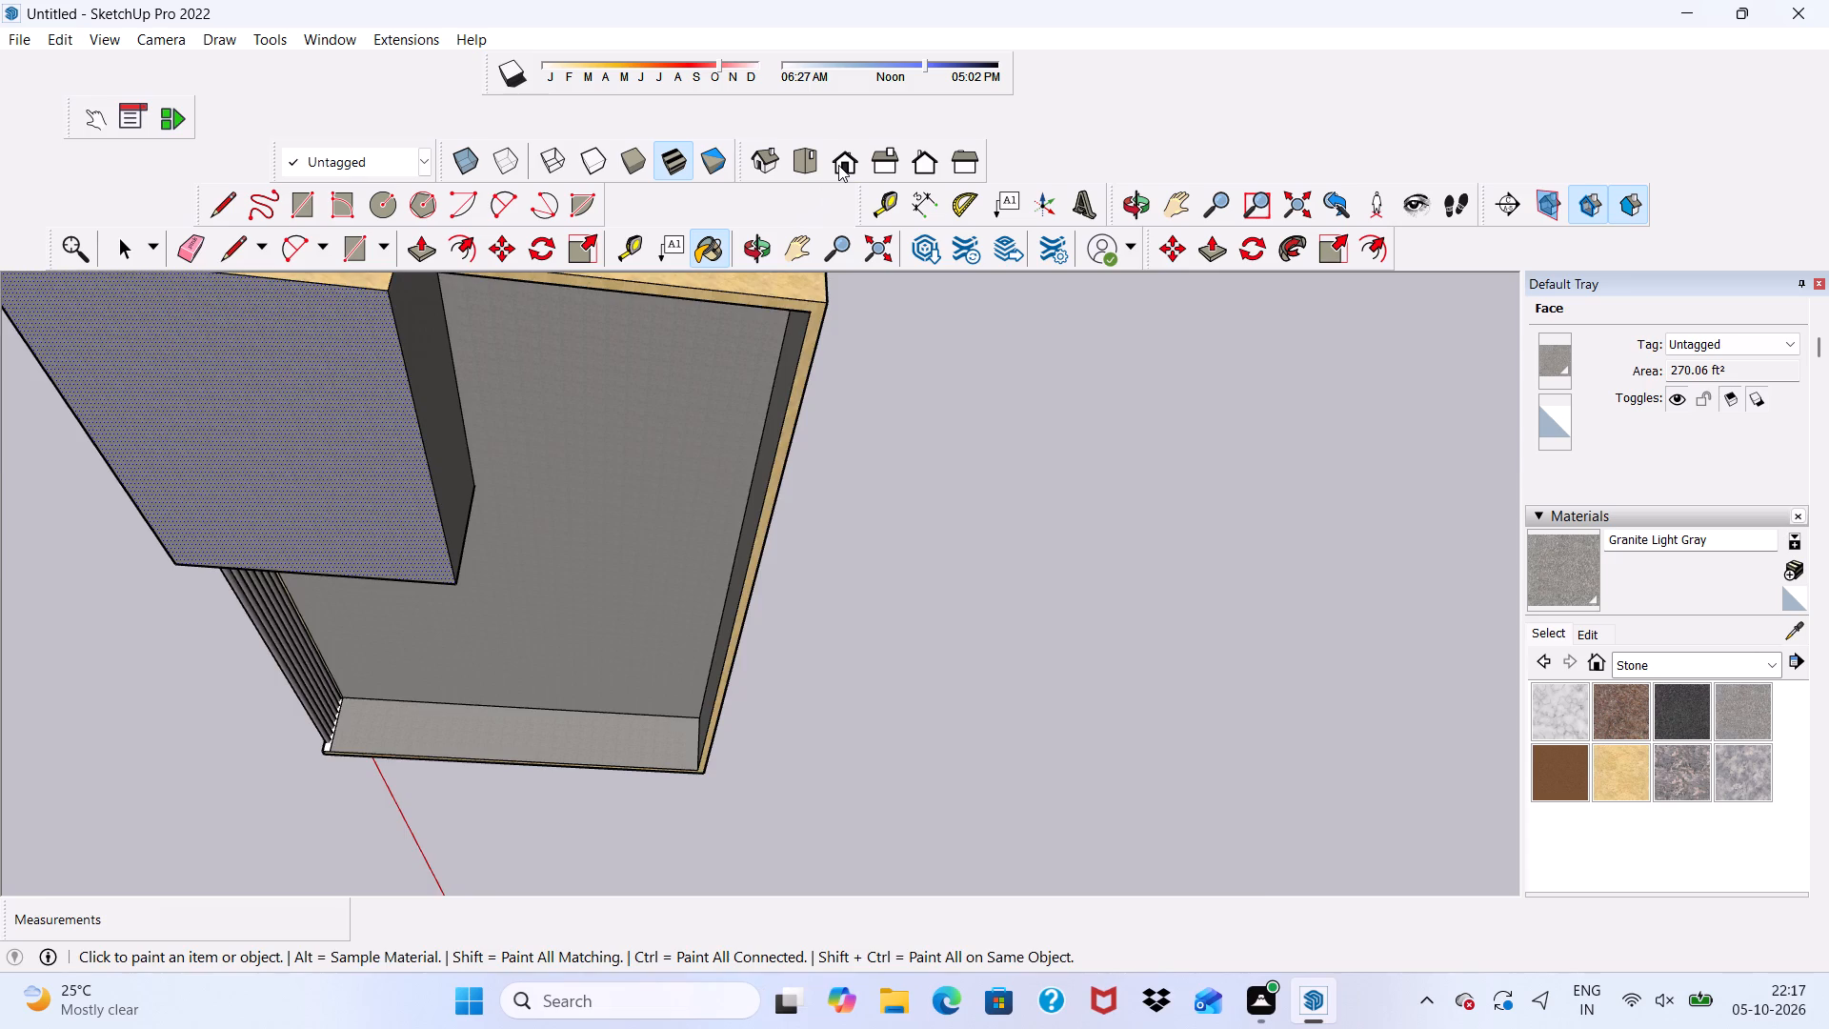
scroll(794, 213, "down", 8)
scroll(720, 451, "up", 4)
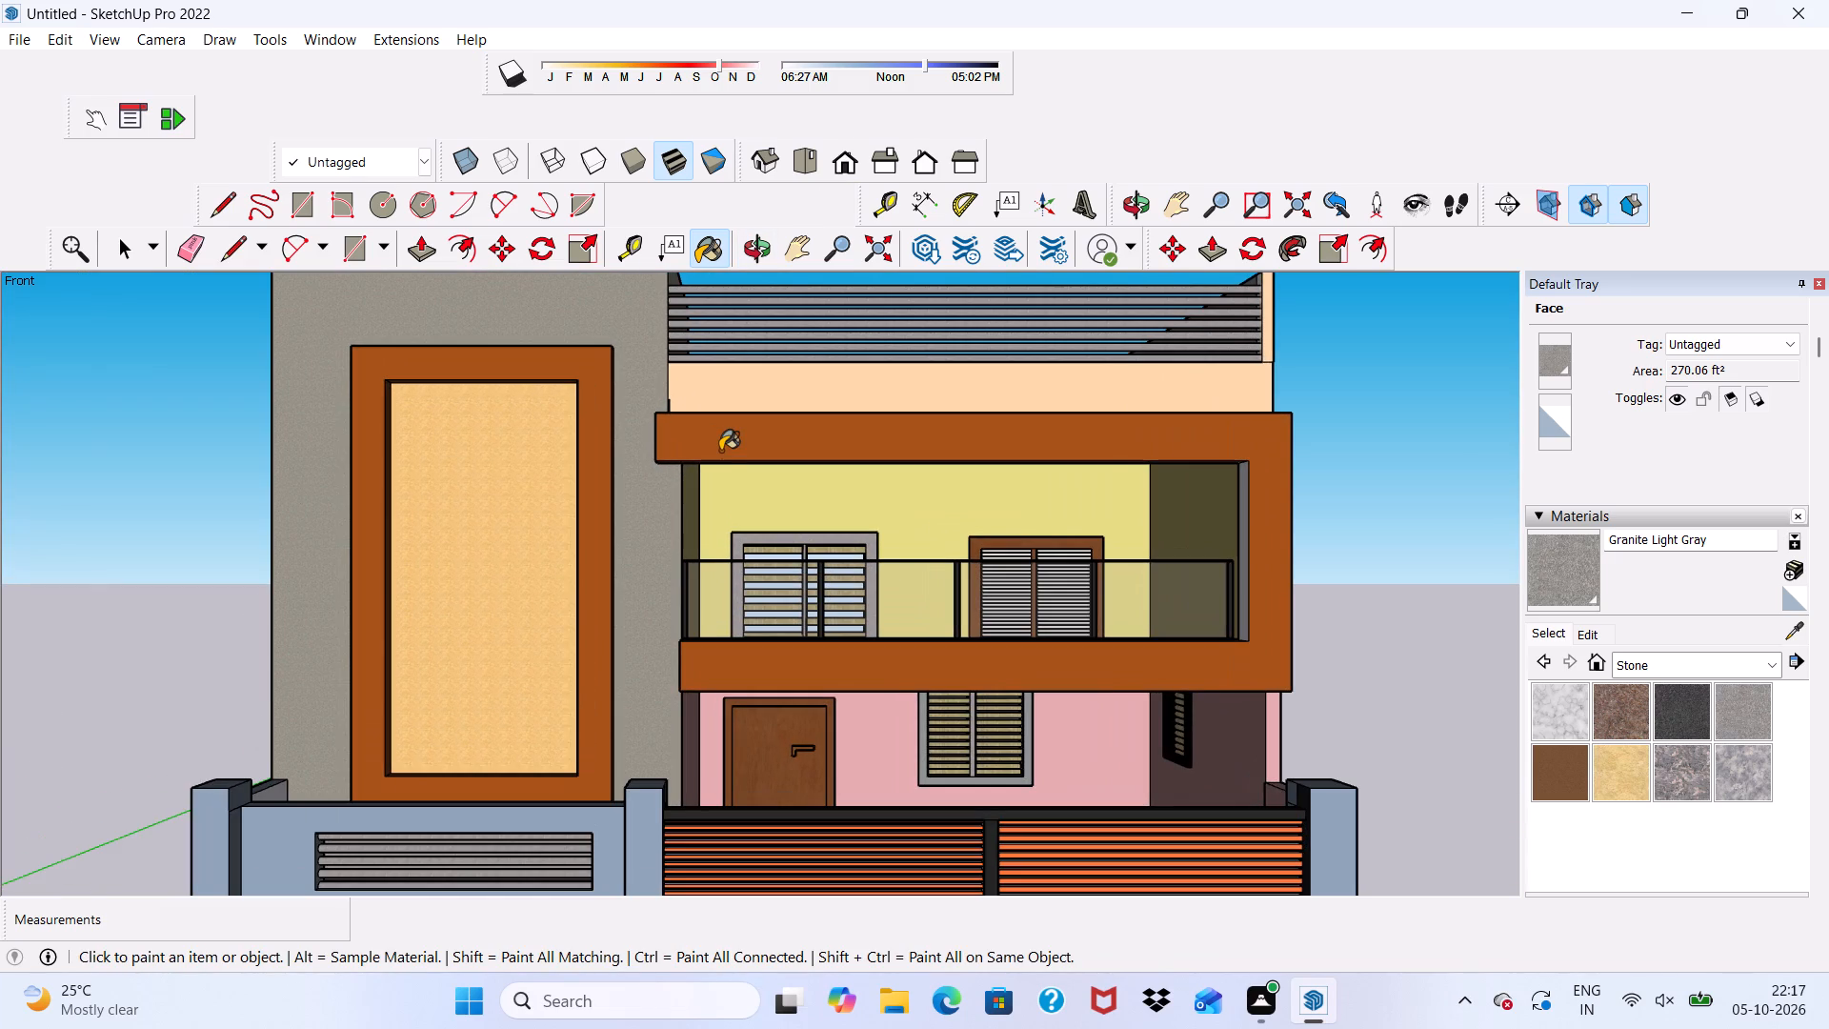
key("space")
scroll(1715, 914, "up", 3)
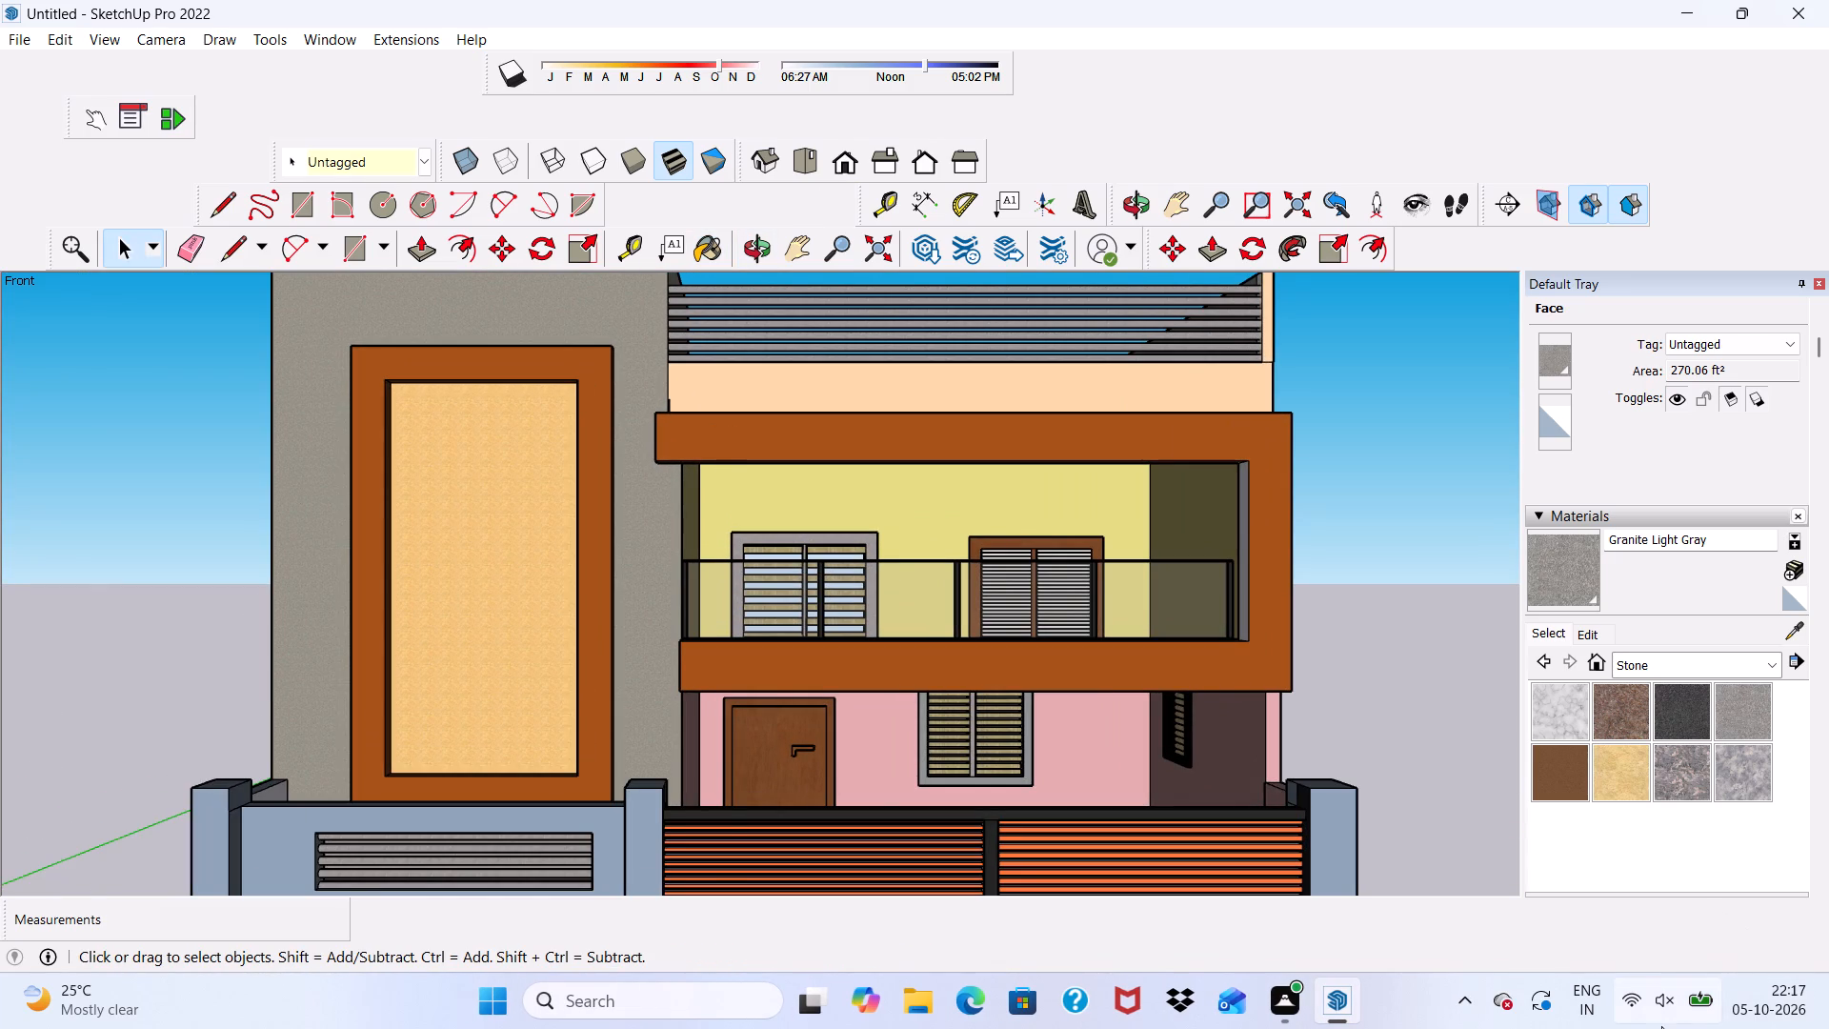
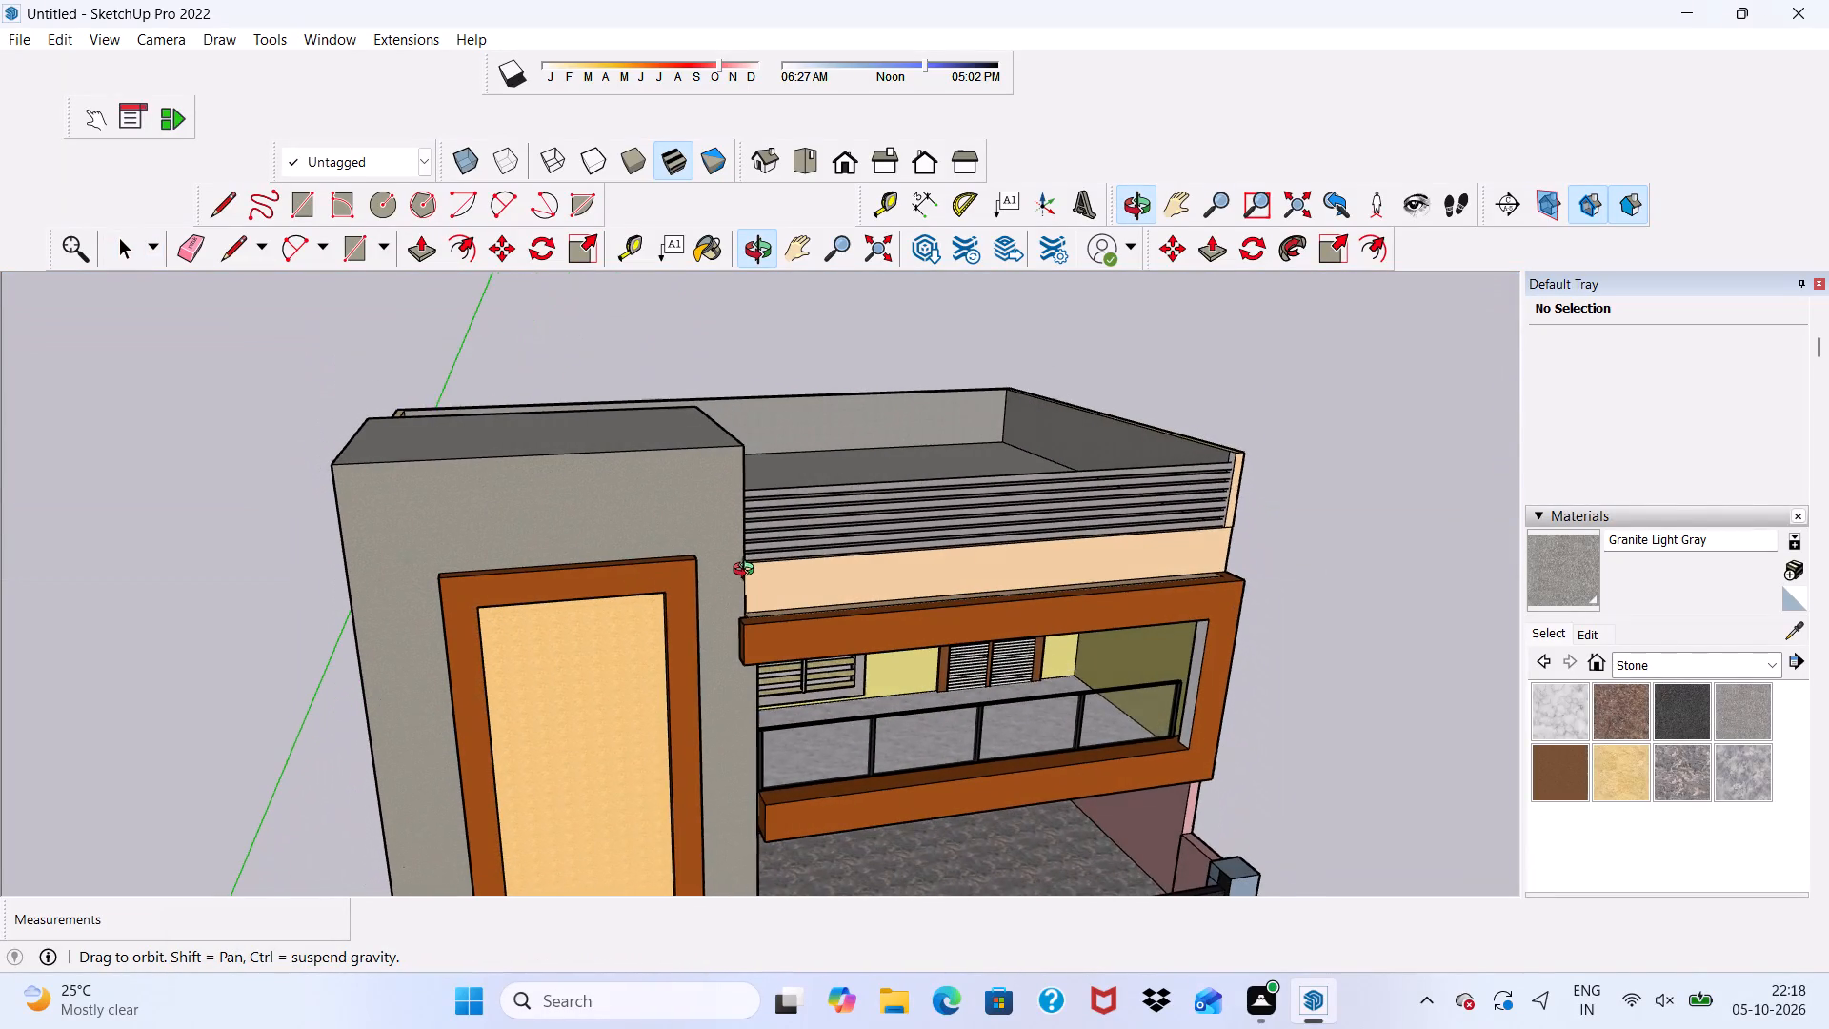
Draw a rectangular strip about 19' 9 1/2" by 7 3/8" along the top edge of the tower's front face.
scroll(750, 572, "up", 7)
scroll(600, 373, "up", 2)
scroll(588, 369, "down", 11)
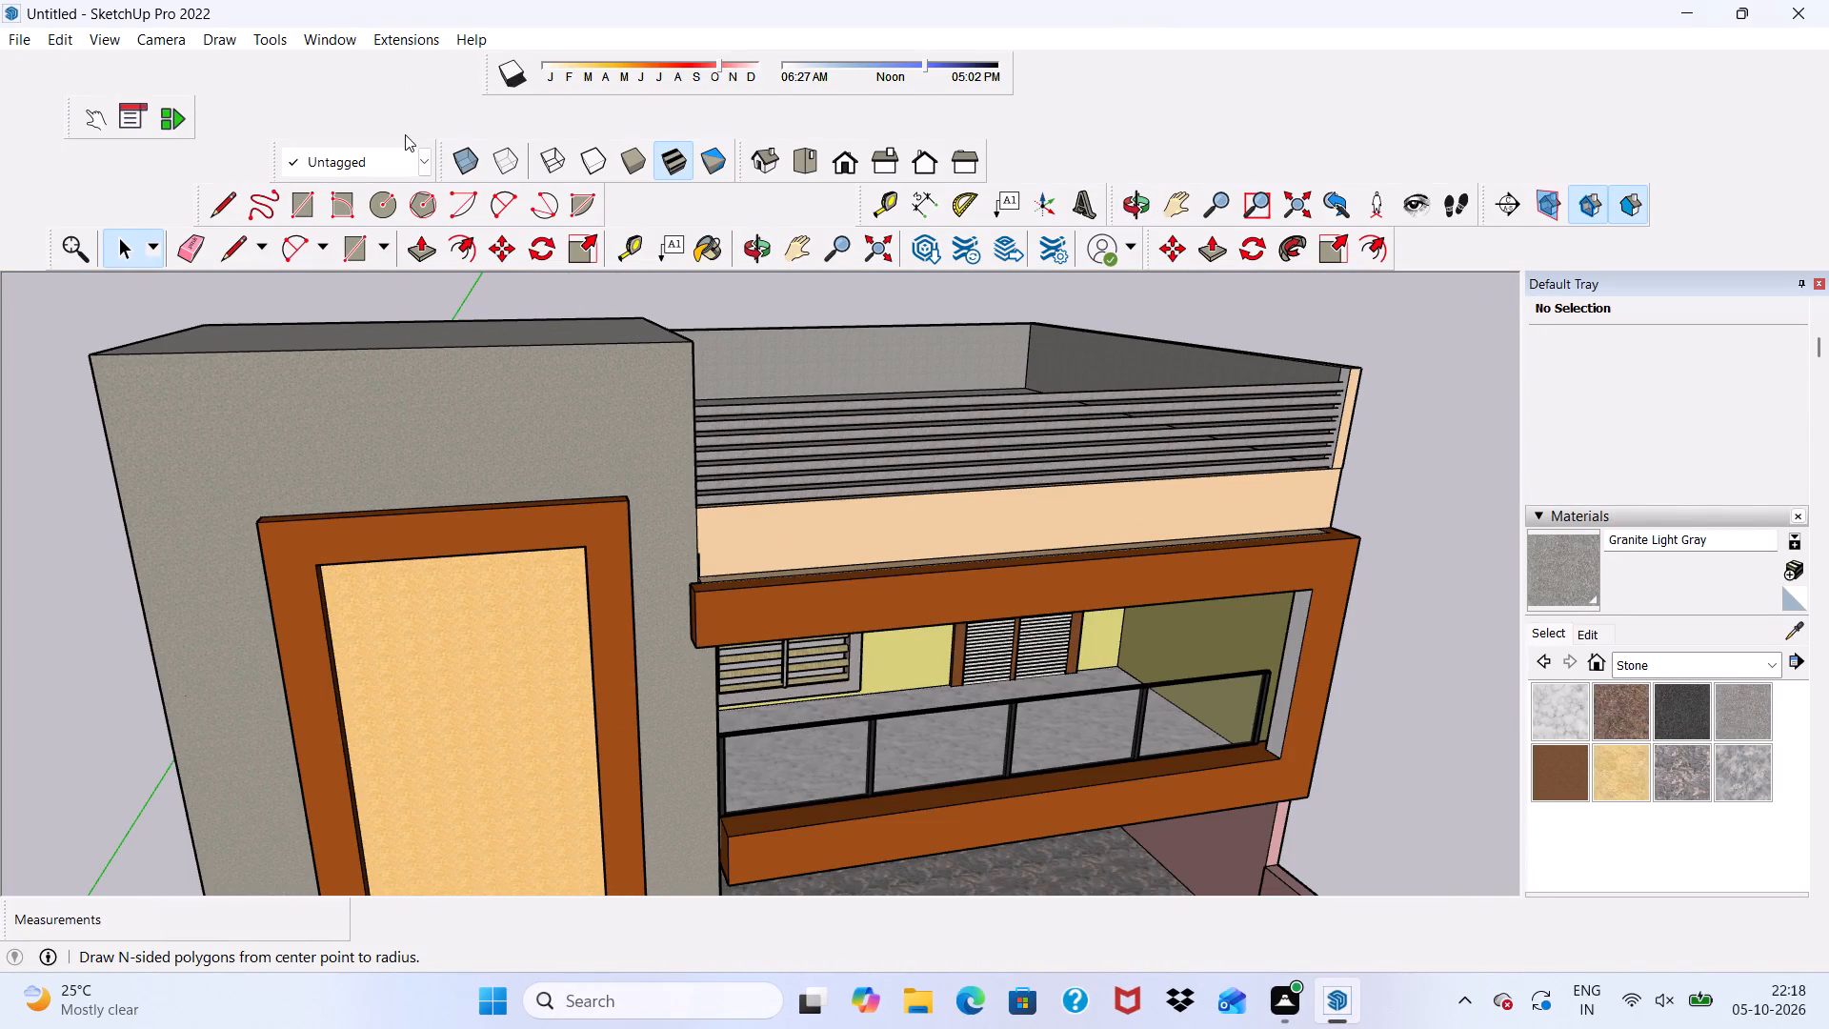
scroll(272, 45, "down", 2)
scroll(322, 469, "up", 3)
scroll(315, 428, "down", 2)
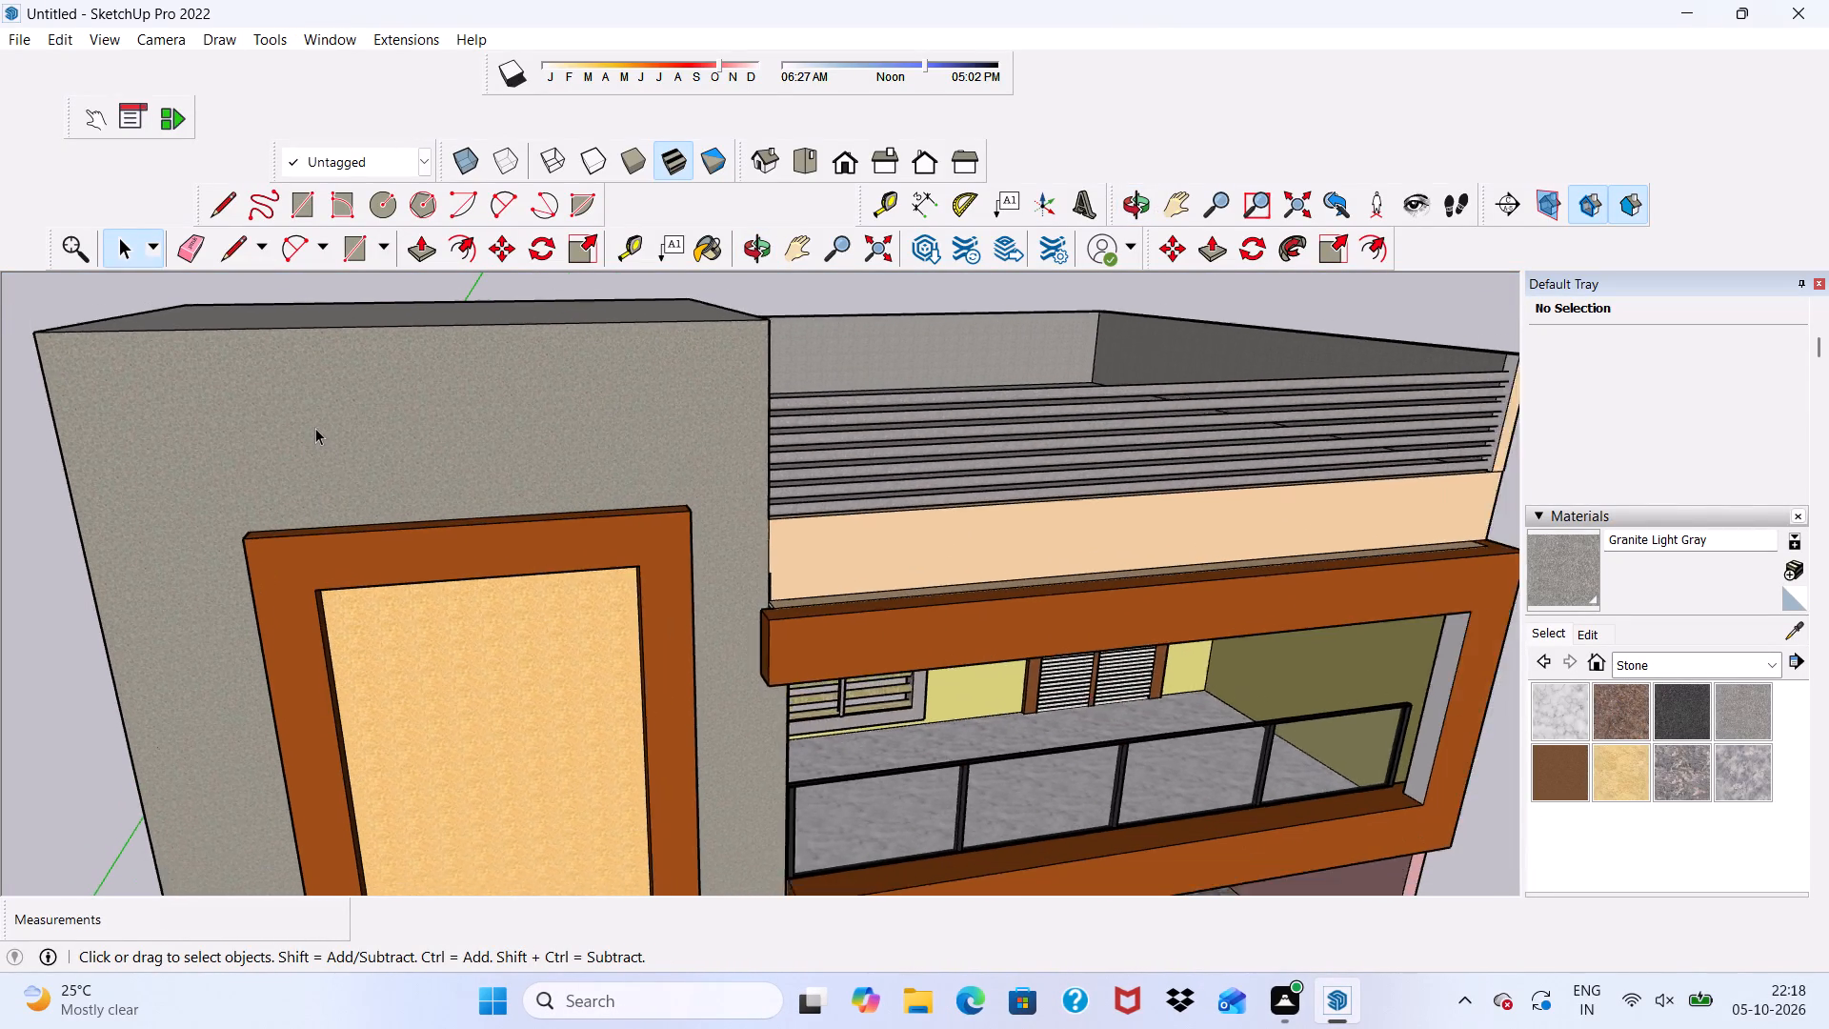
scroll(315, 428, "down", 4)
scroll(271, 409, "up", 4)
scroll(263, 402, "down", 4)
left_click(280, 188)
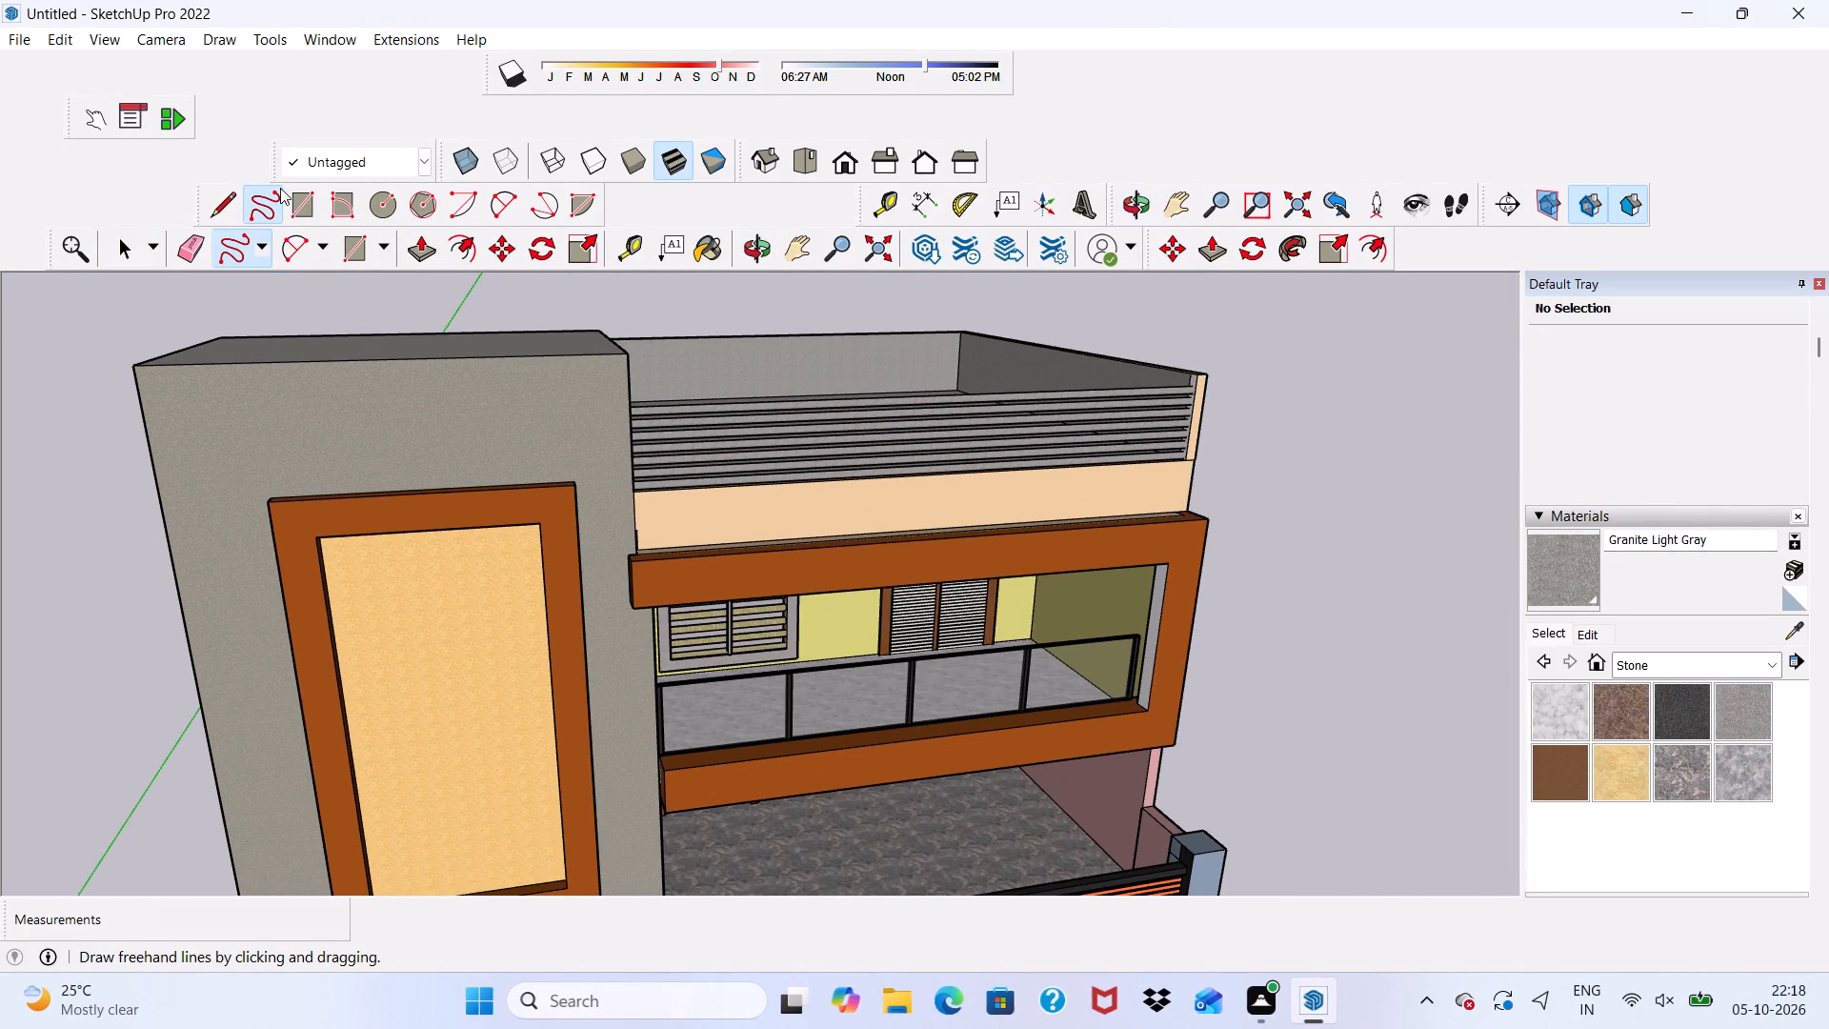
left_click(291, 188)
scroll(264, 225, "up", 5)
scroll(194, 322, "up", 2)
scroll(145, 386, "up", 9)
left_click(91, 368)
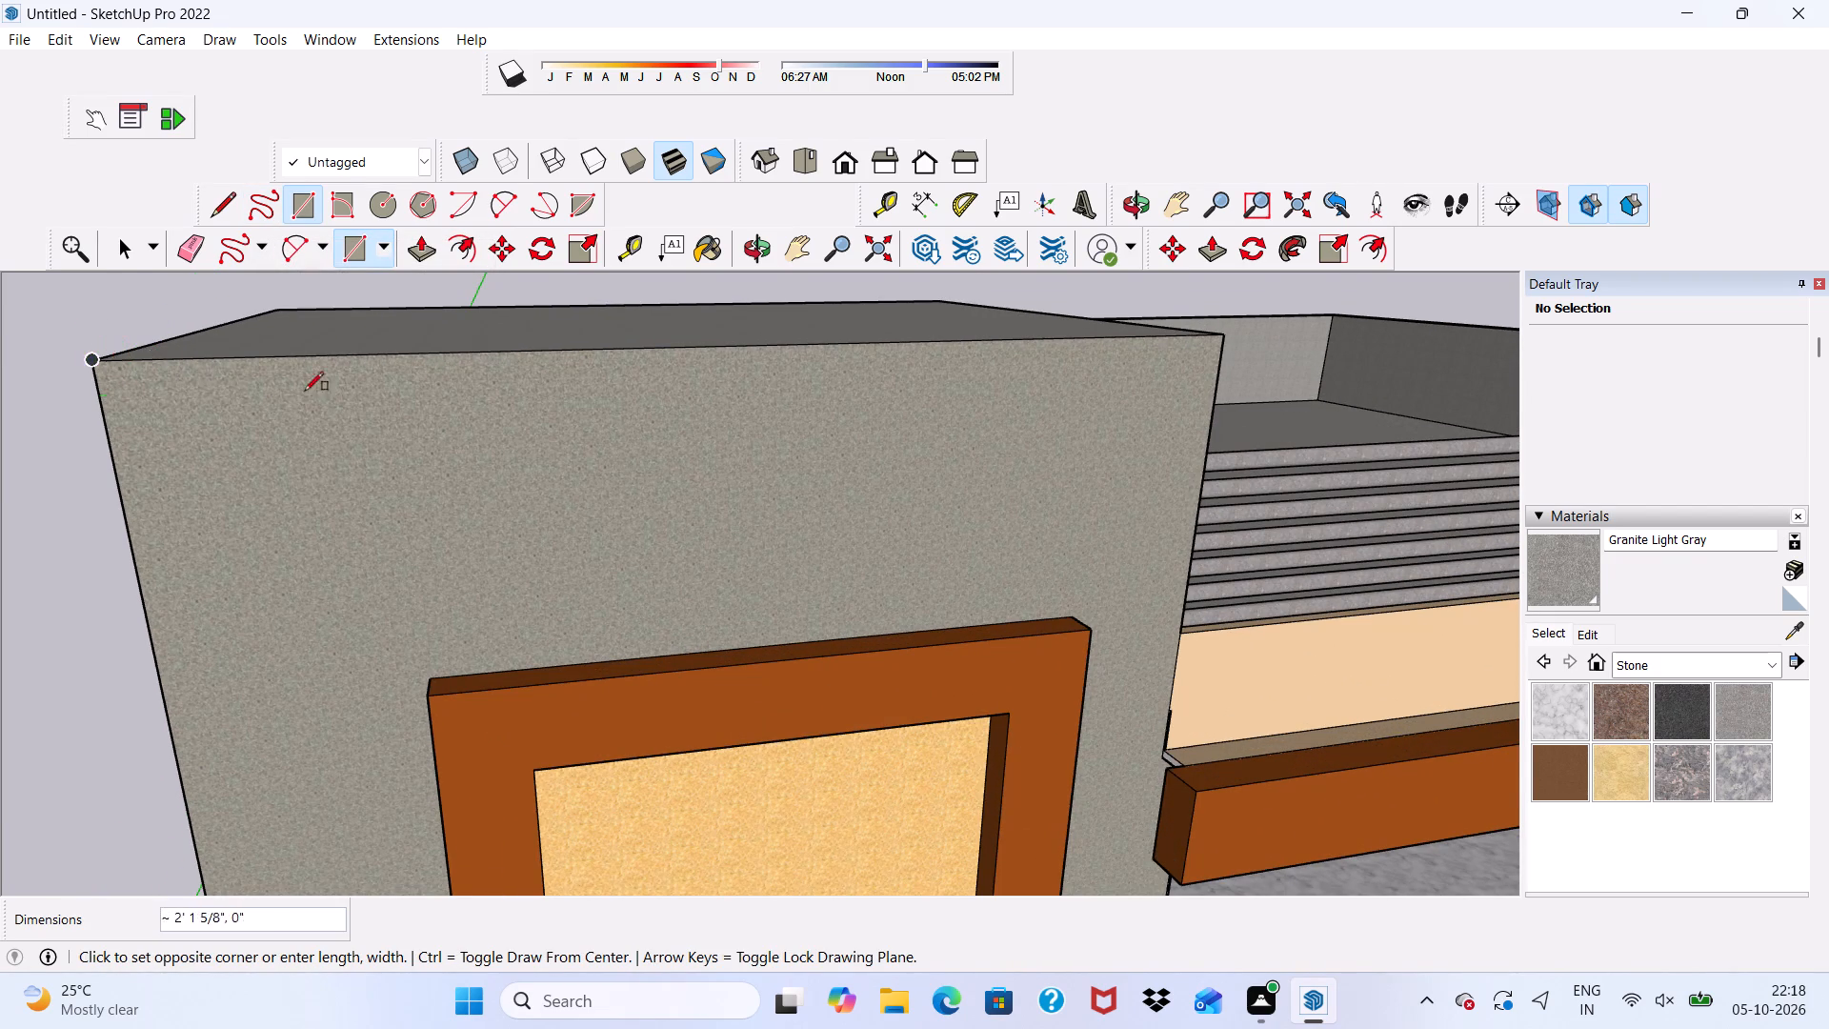
scroll(350, 401, "down", 2)
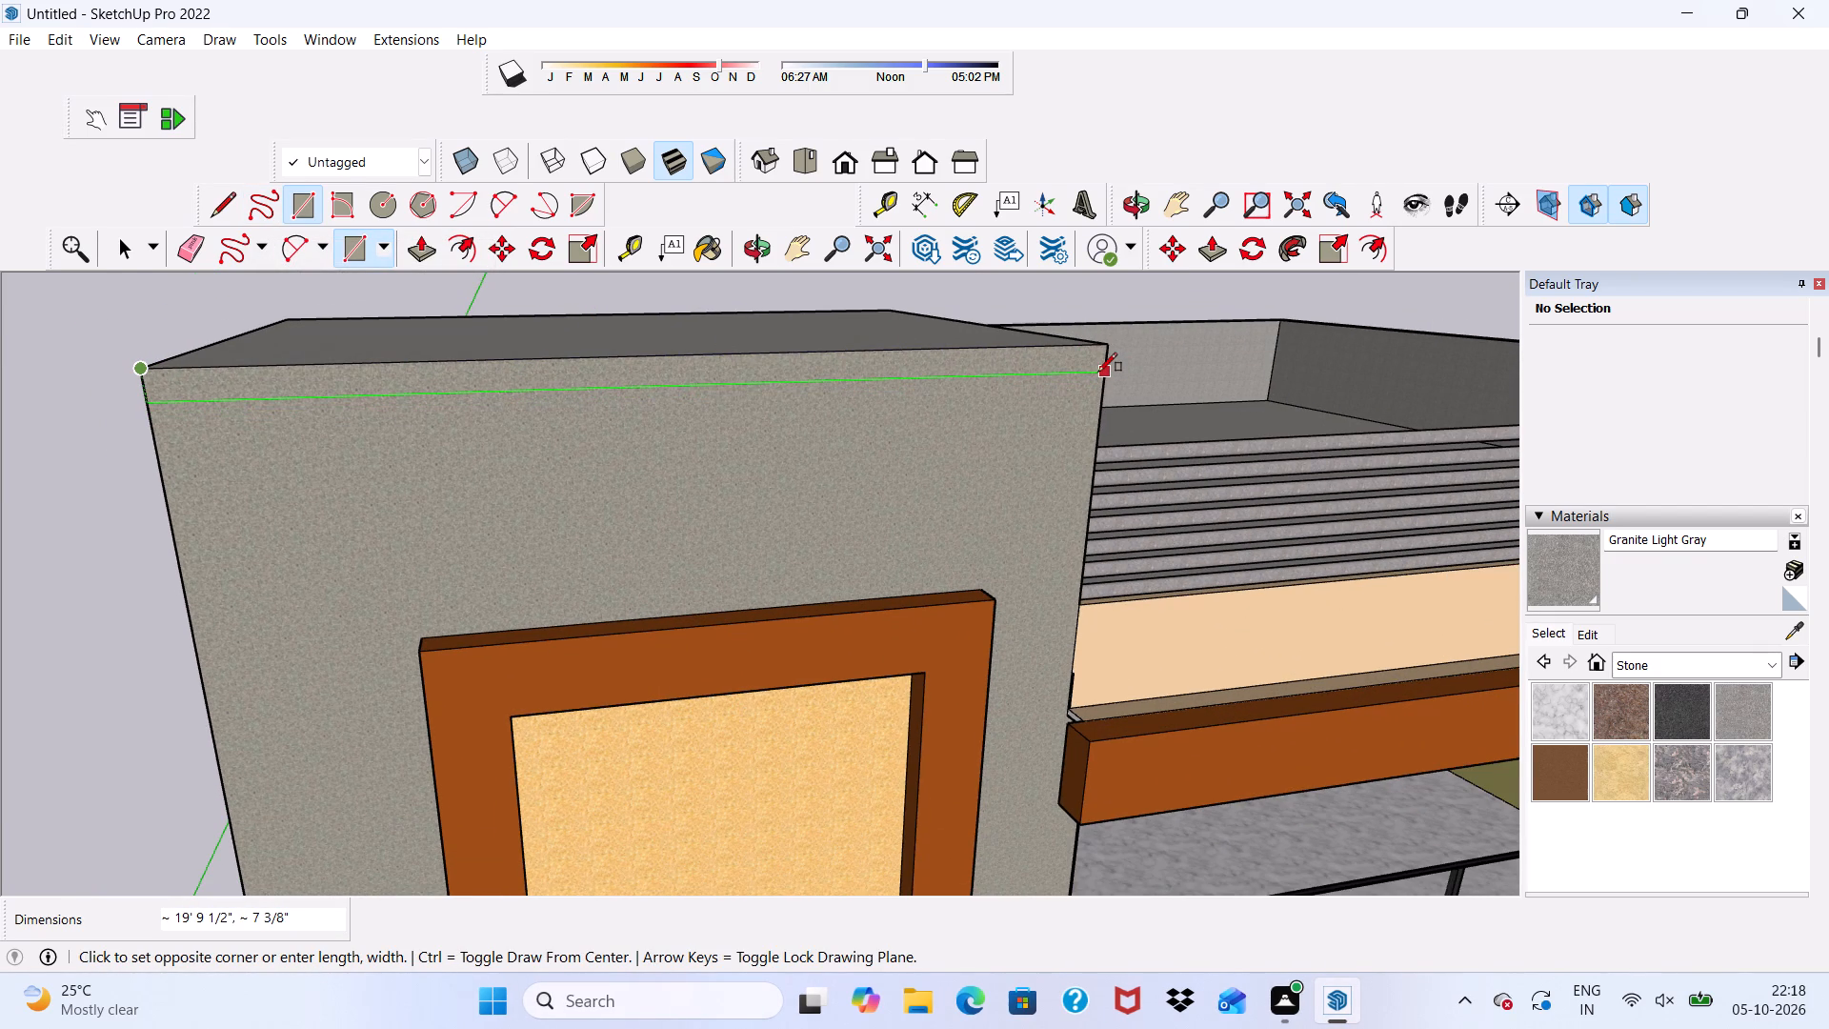
left_click(1098, 372)
key("space")
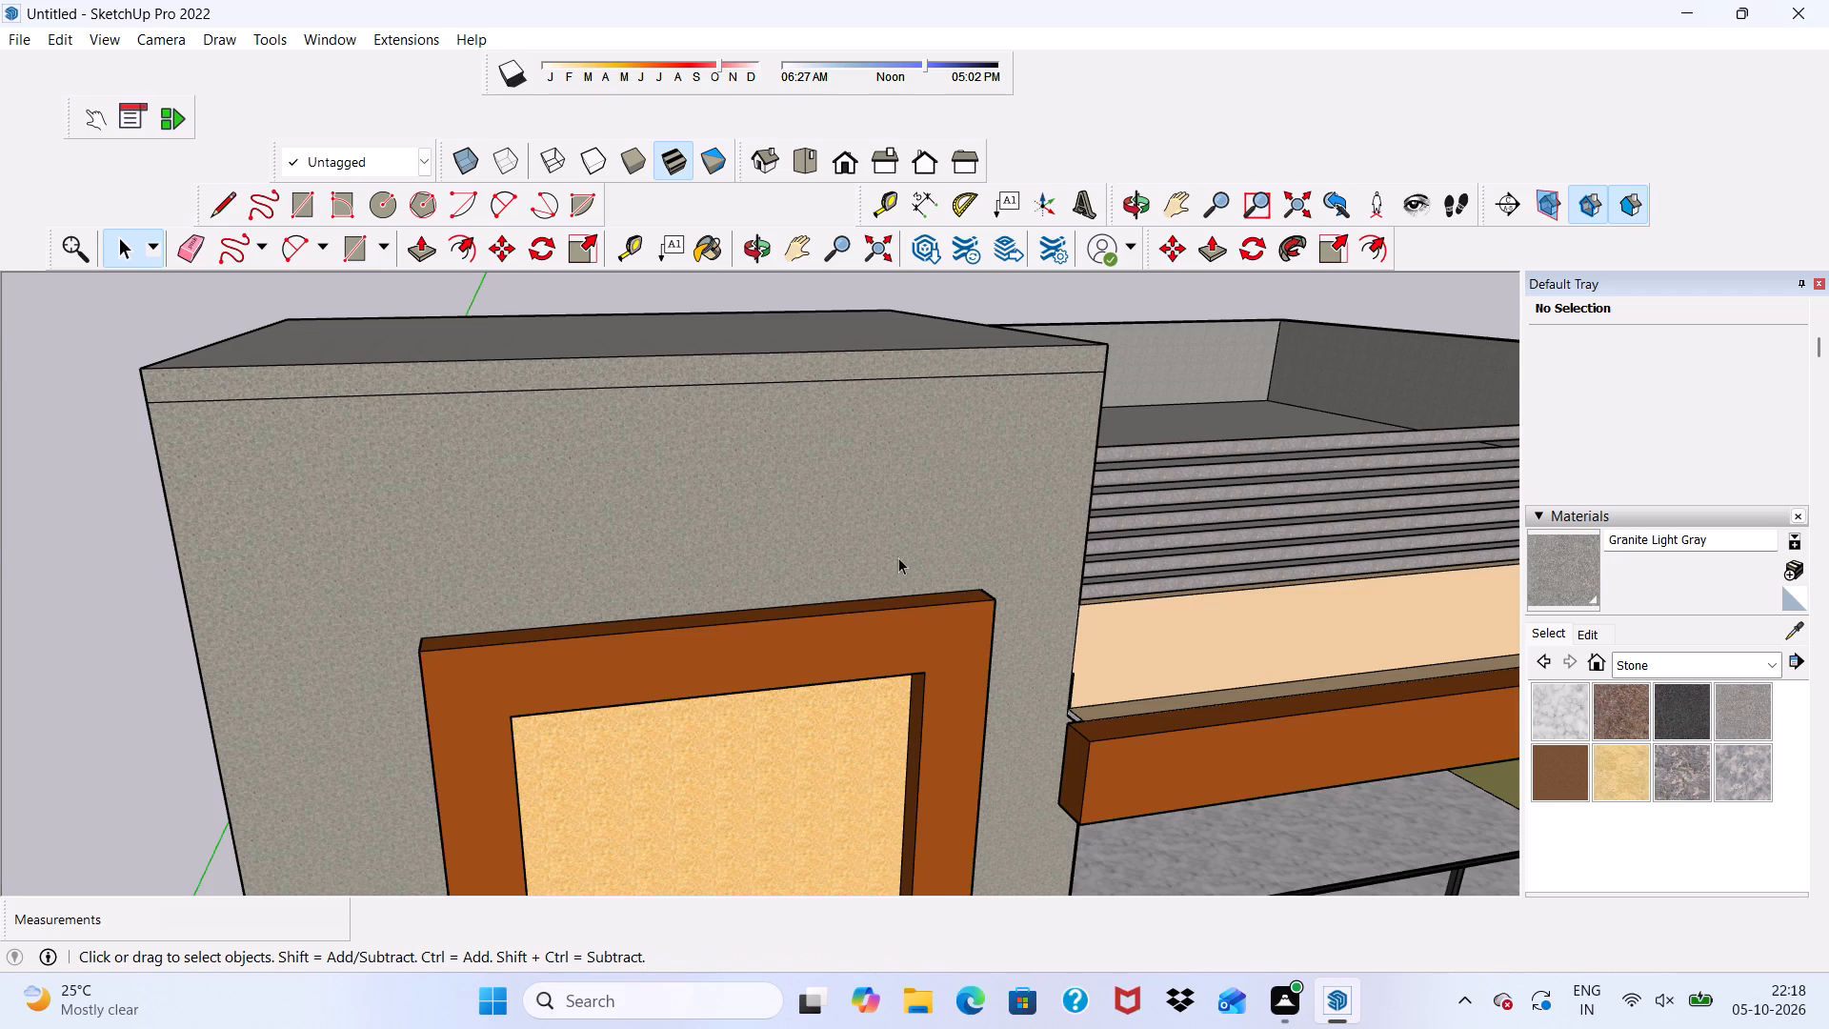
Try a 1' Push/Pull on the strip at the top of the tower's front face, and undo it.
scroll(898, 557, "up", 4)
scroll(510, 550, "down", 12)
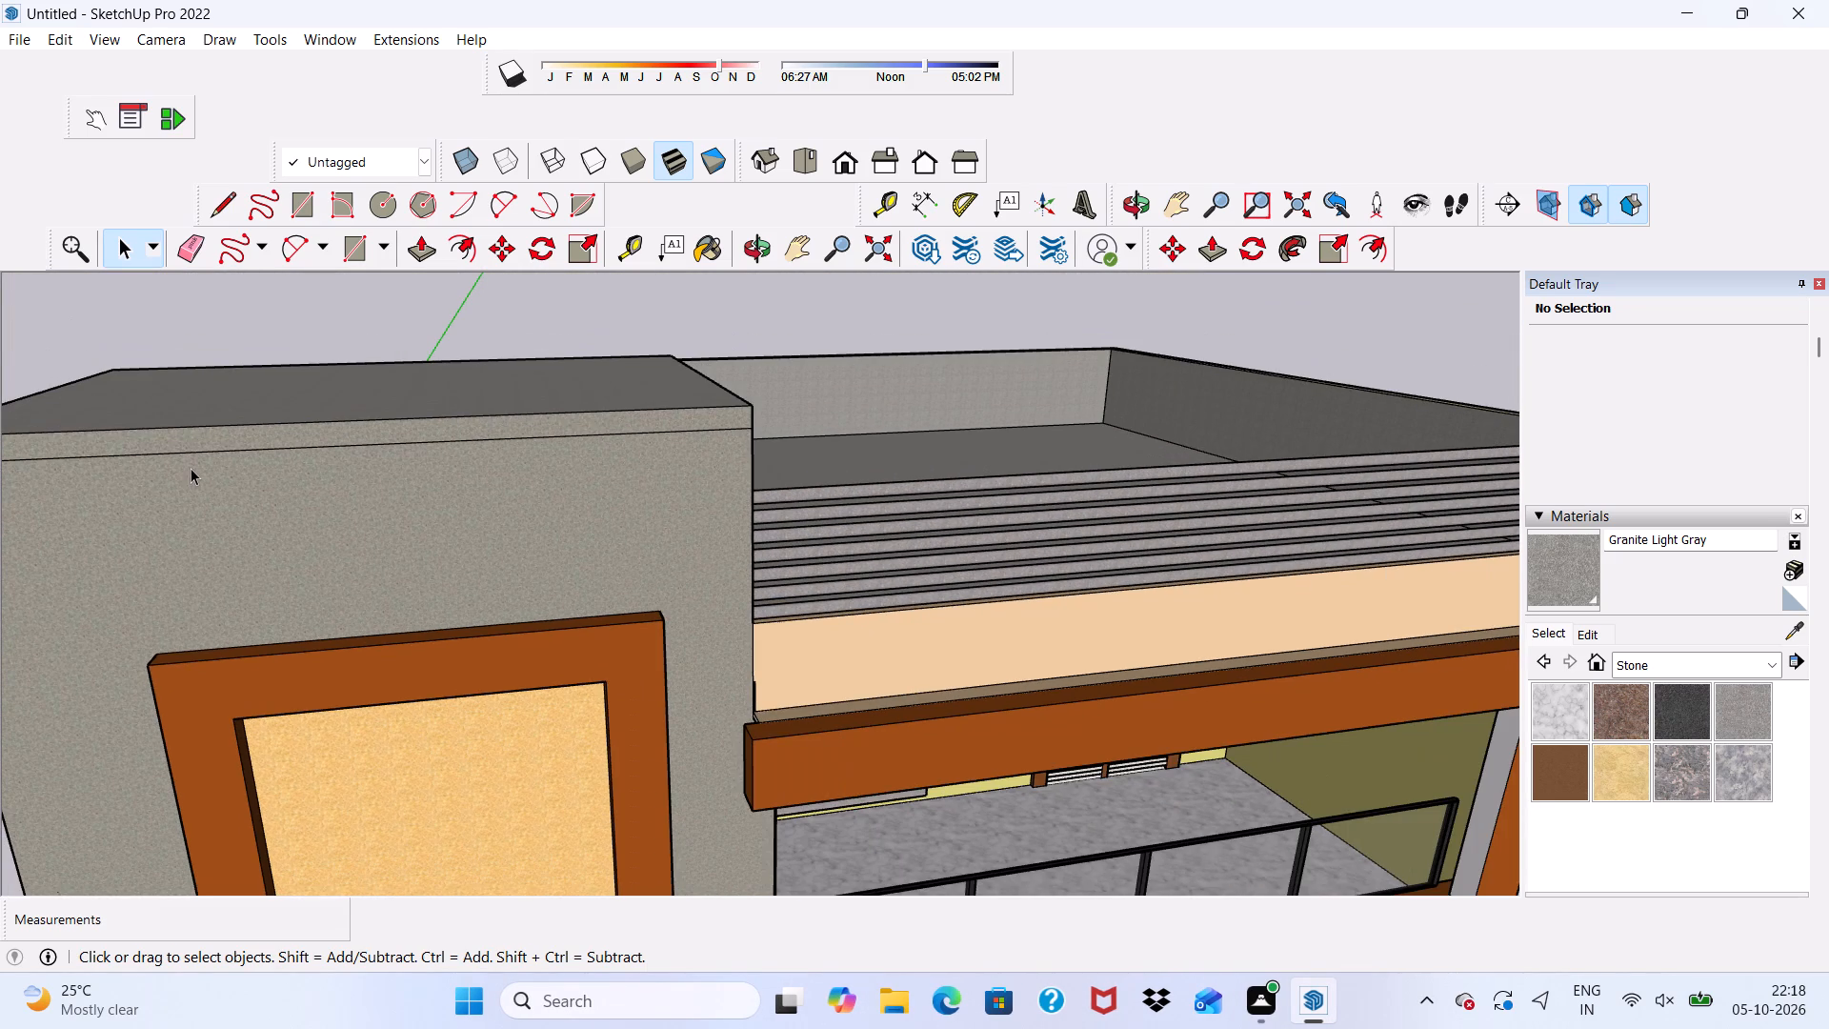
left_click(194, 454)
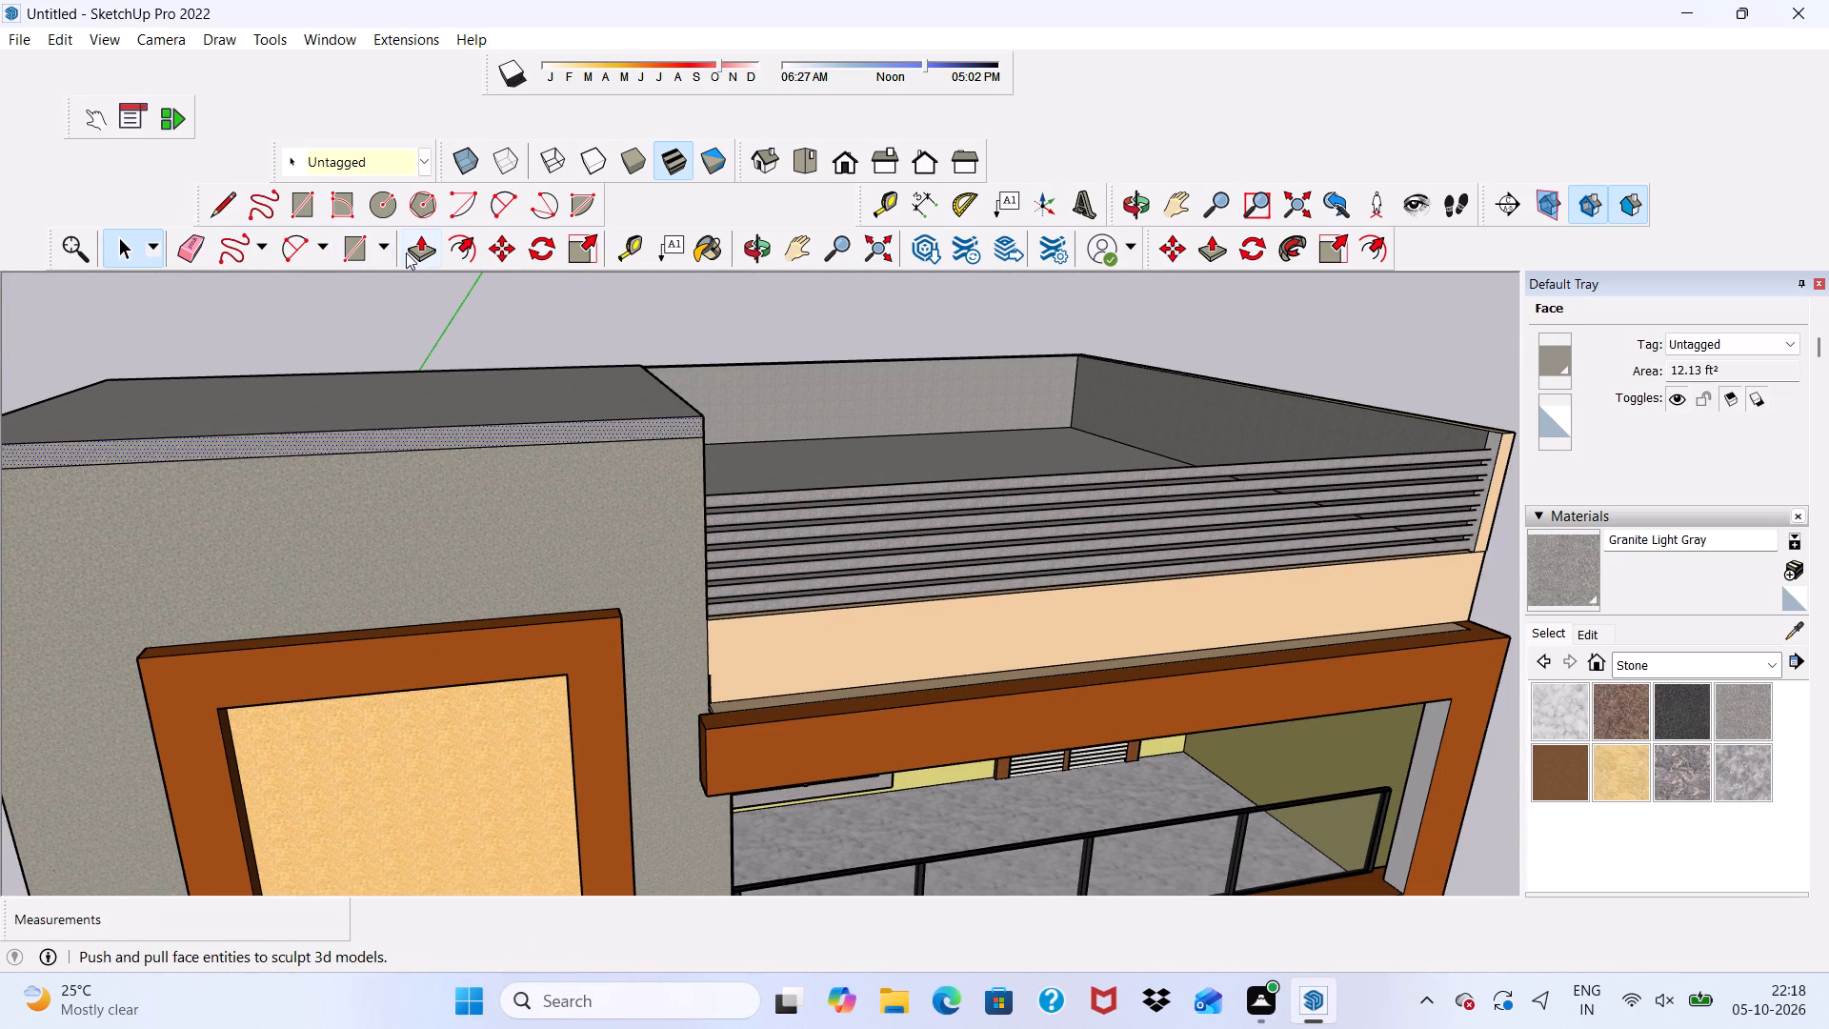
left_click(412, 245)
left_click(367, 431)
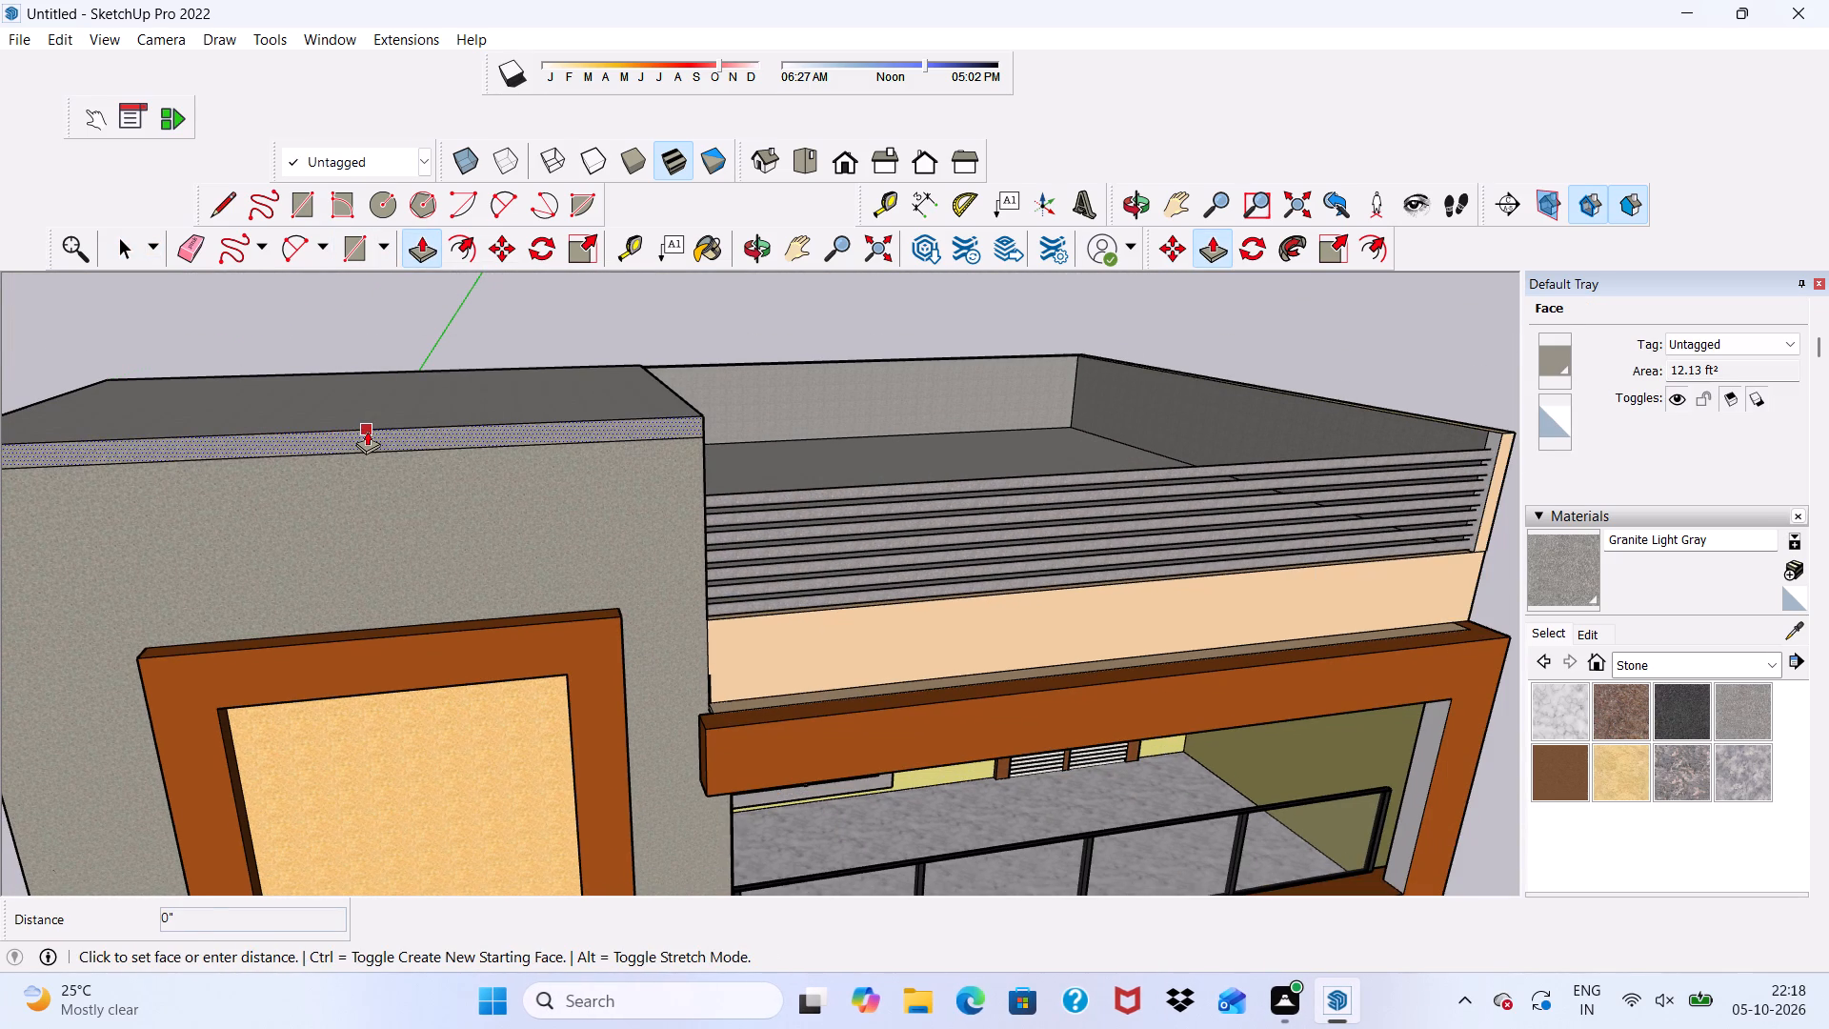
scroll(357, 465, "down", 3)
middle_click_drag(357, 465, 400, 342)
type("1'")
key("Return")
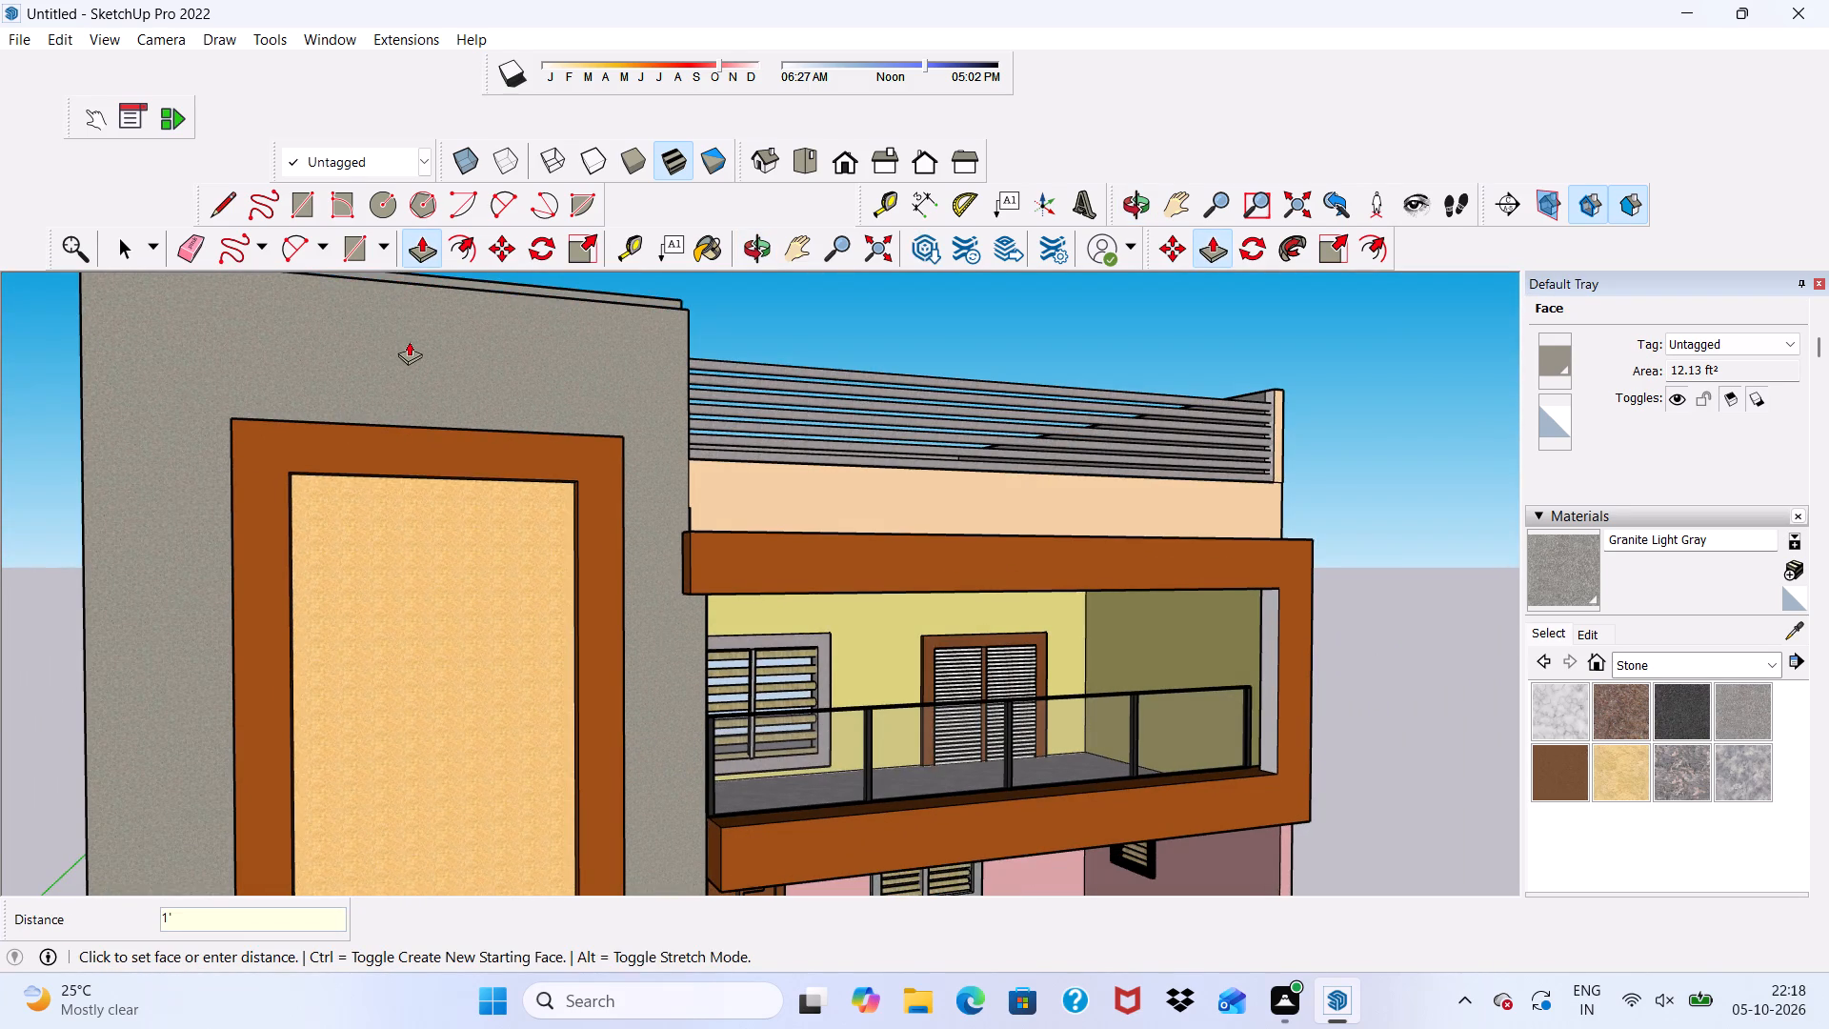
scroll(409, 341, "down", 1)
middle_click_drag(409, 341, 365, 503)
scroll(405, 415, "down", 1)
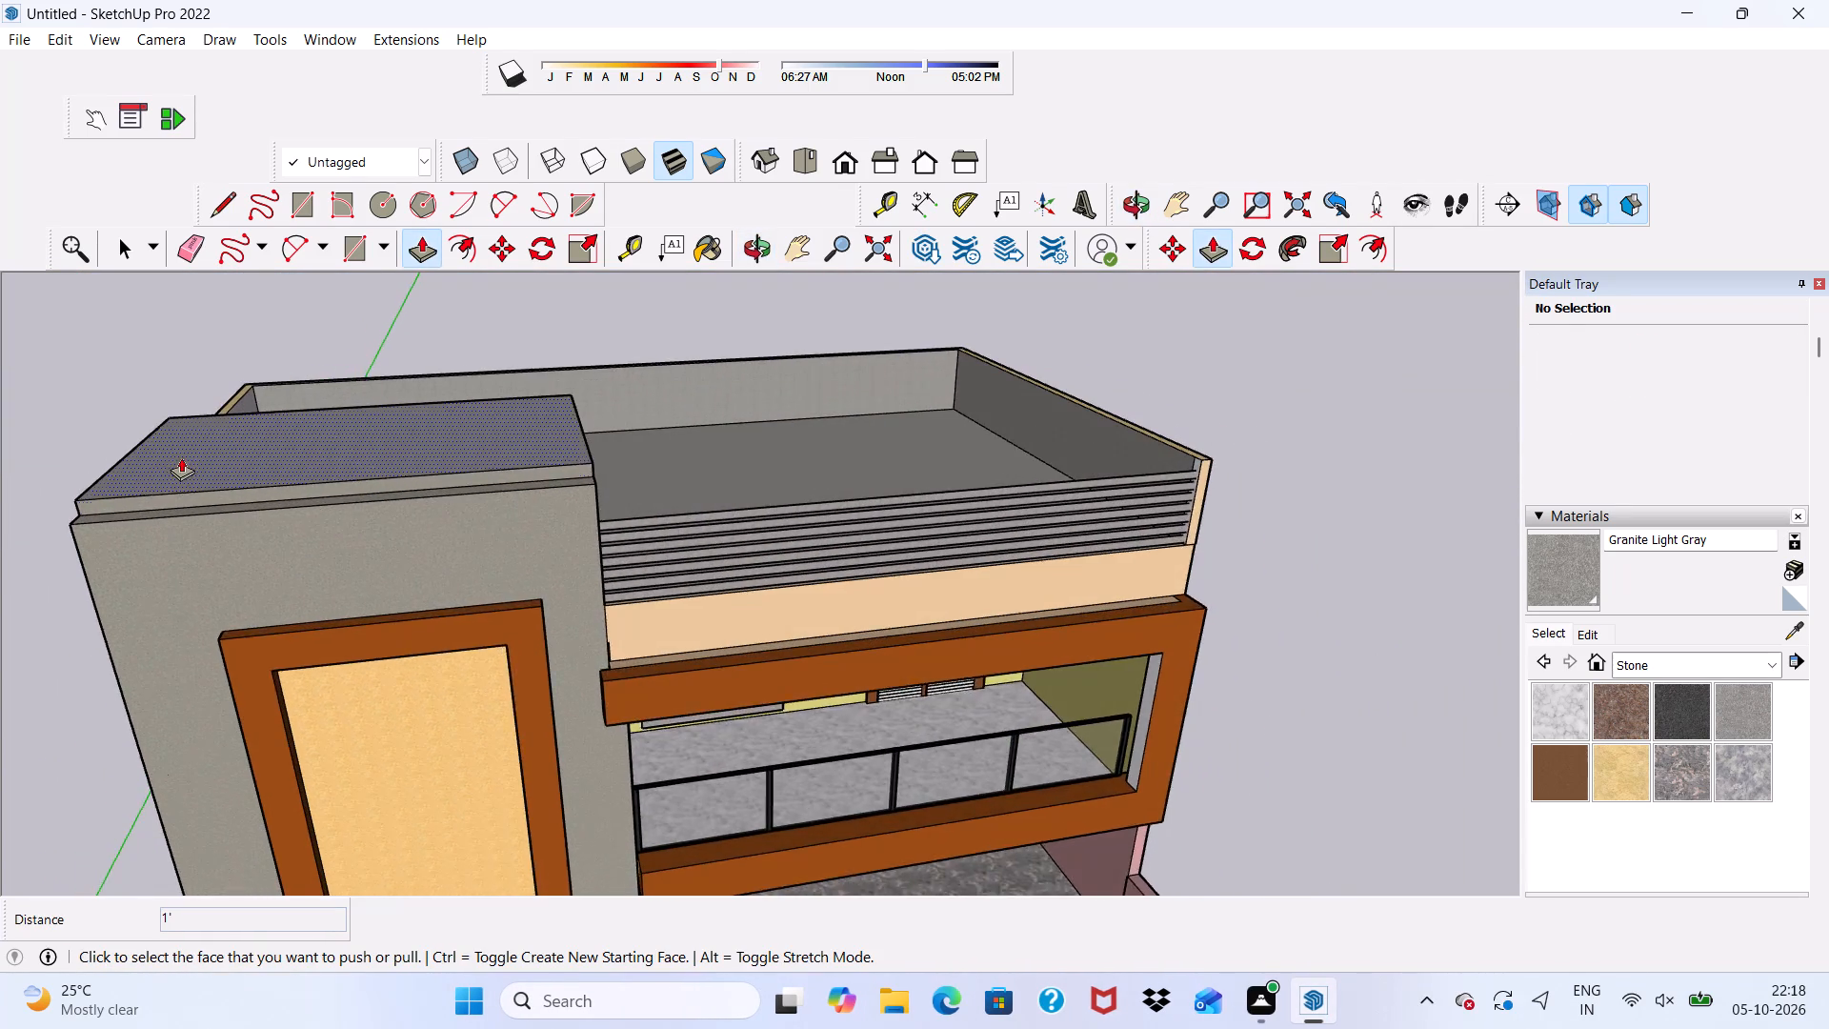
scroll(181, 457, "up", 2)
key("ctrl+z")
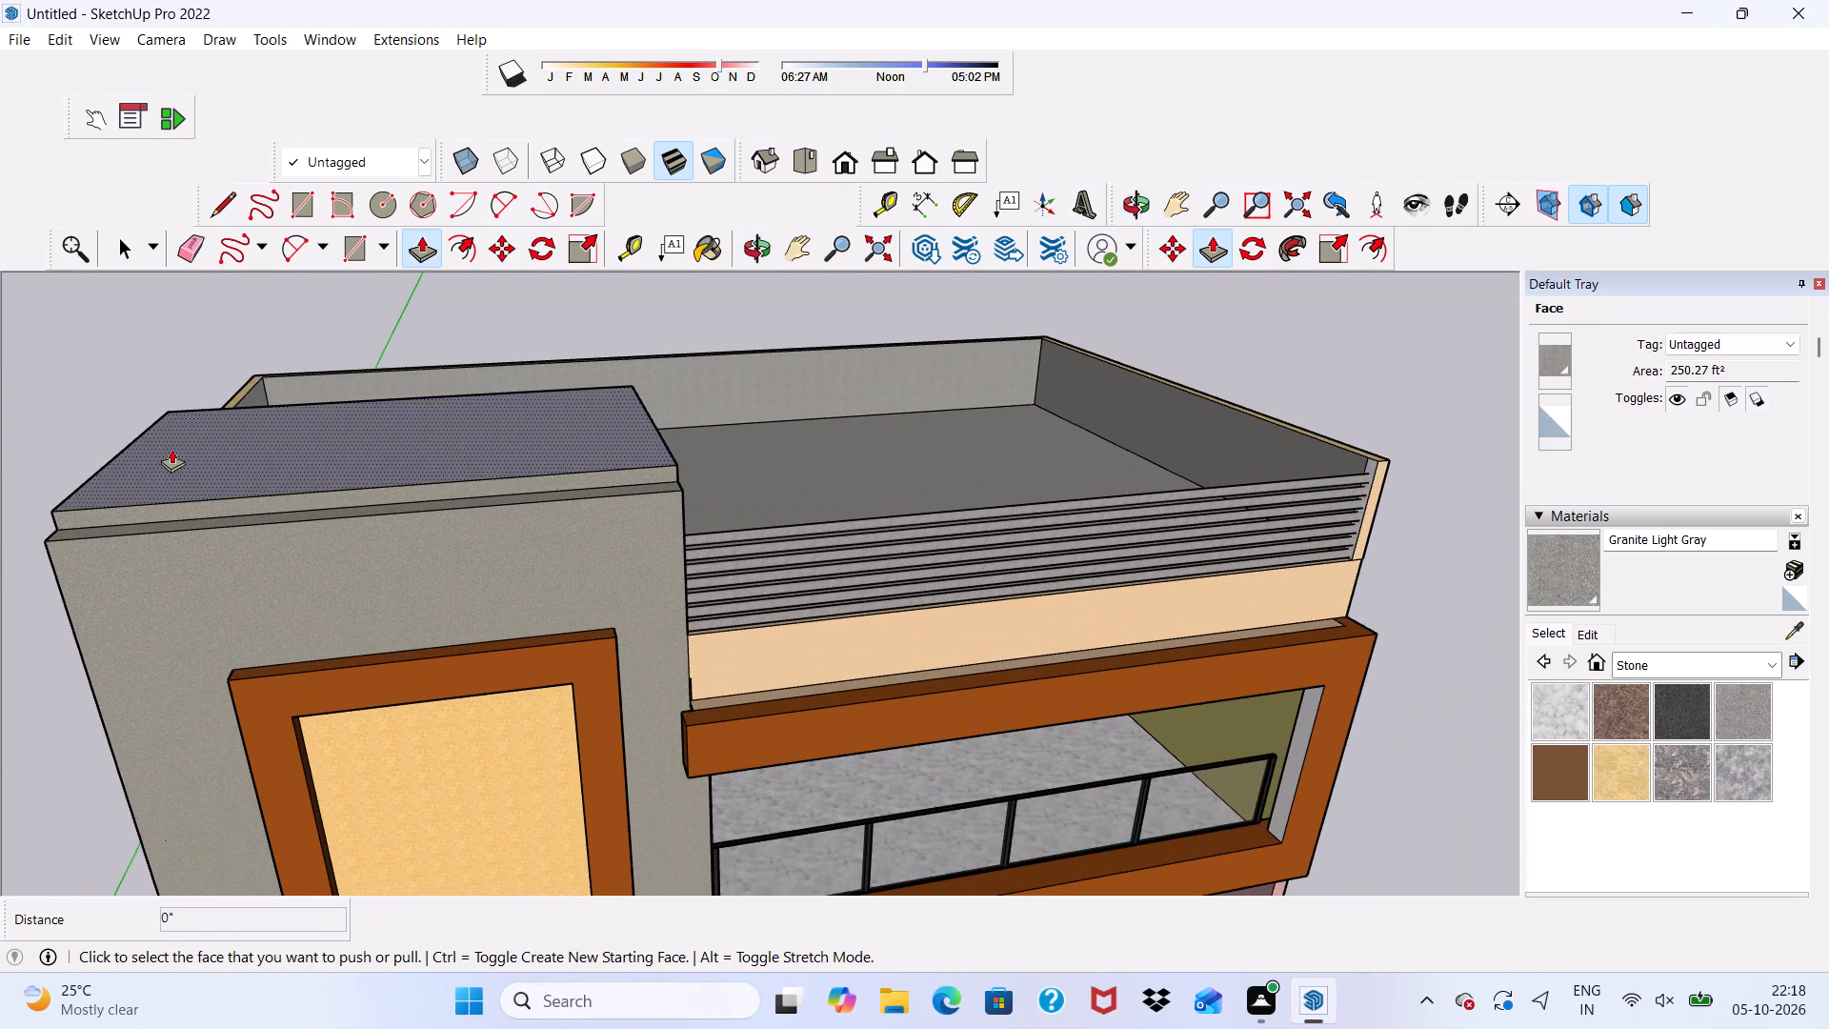
Pull the strip at the top of the tower's front face outward by 1'.
scroll(163, 459, "up", 3)
left_click(141, 542)
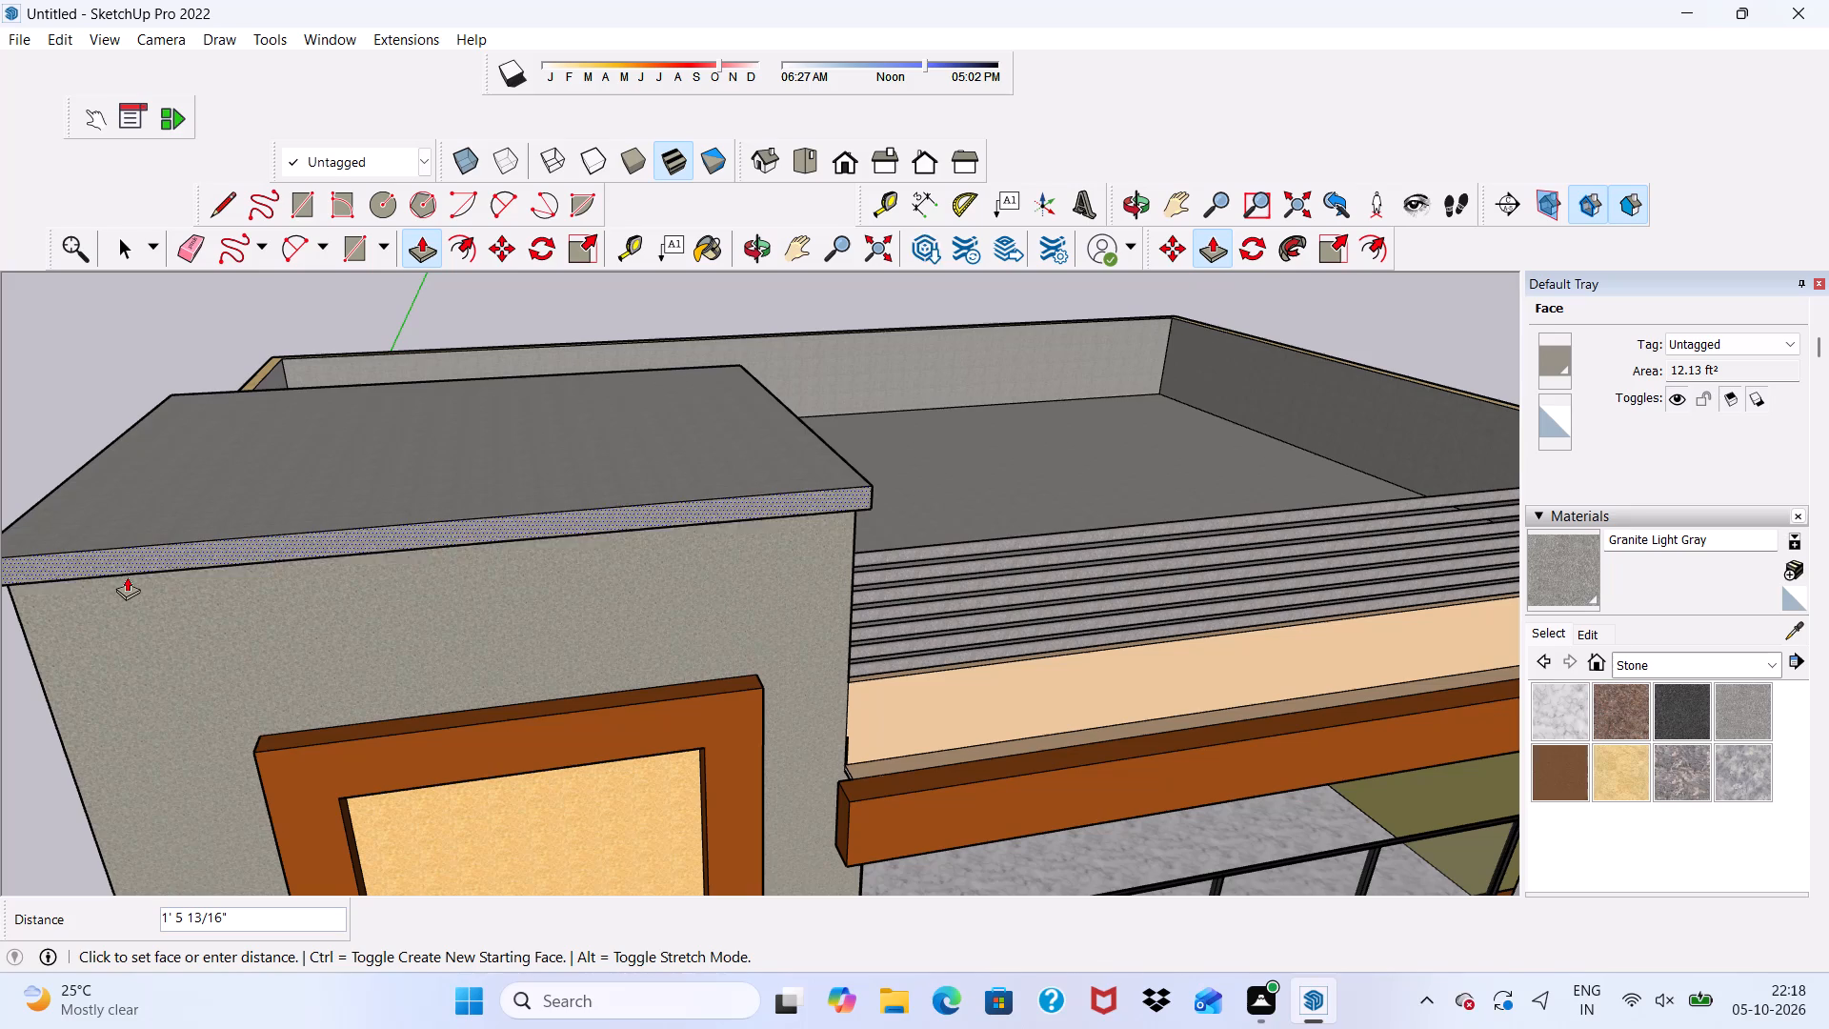
type("1'")
key("Return")
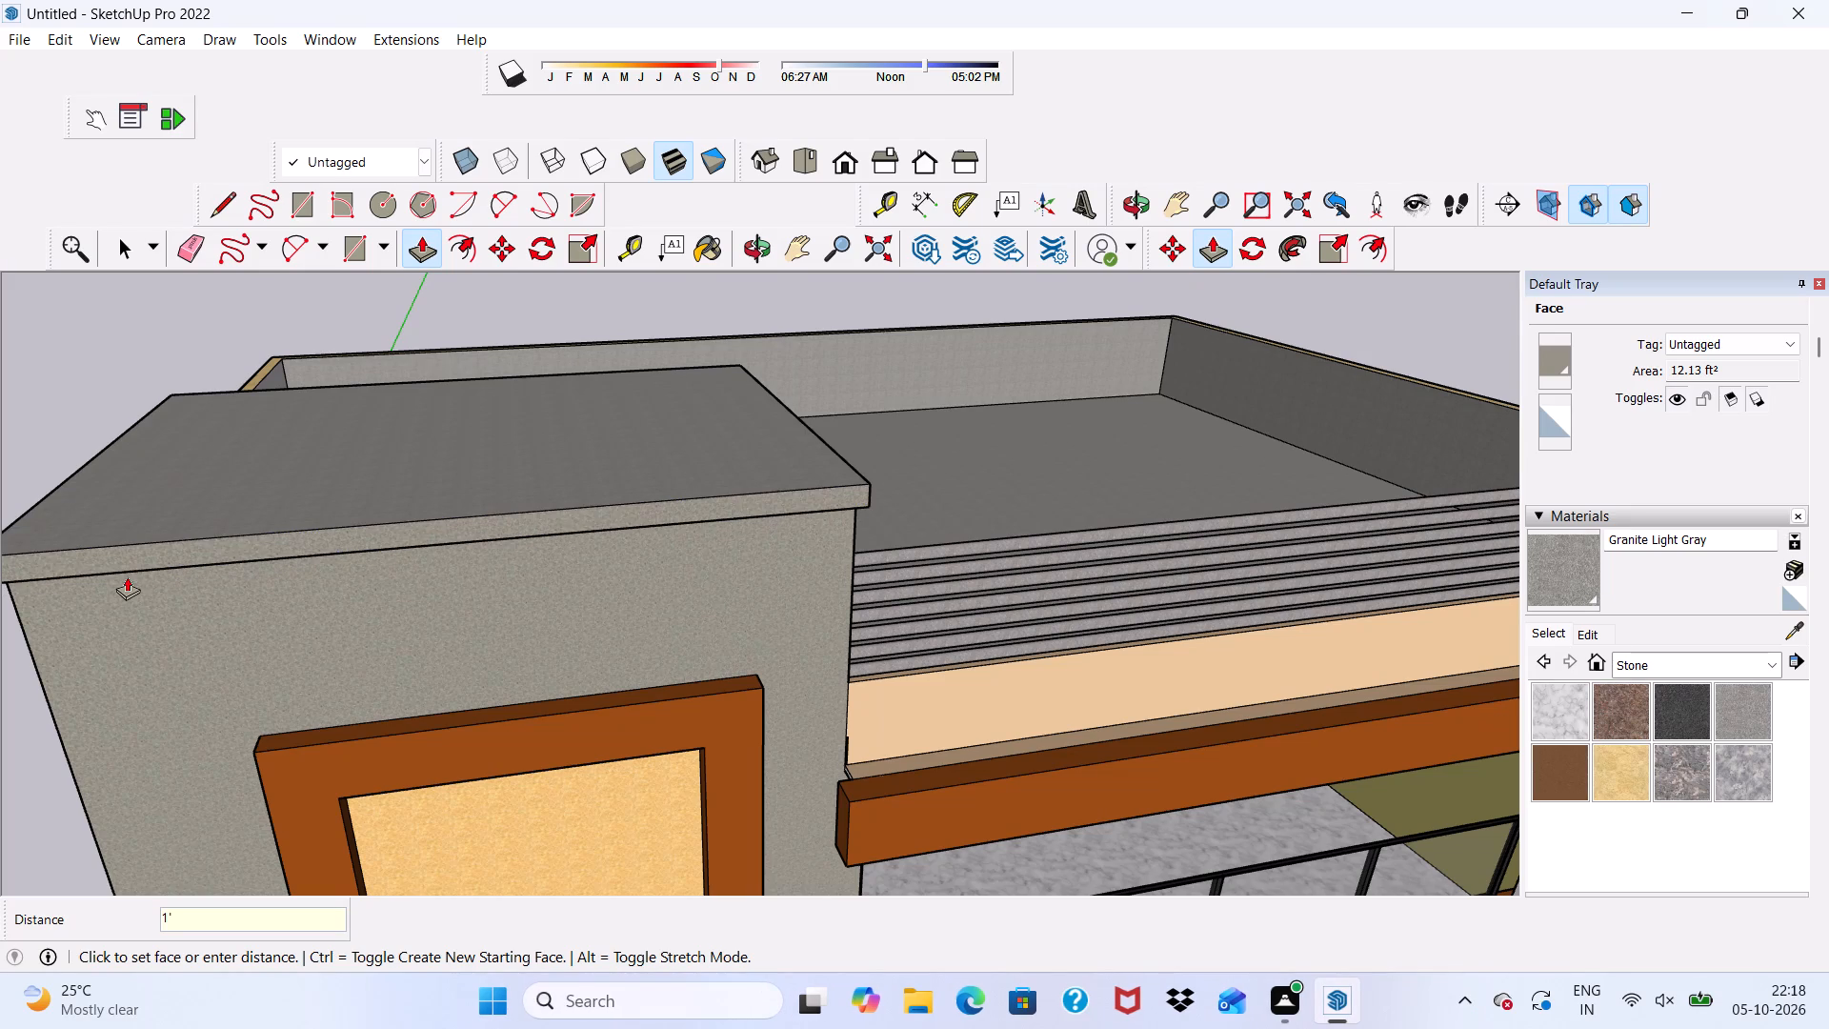
Draw a rectangular strip about 14' 7 3/4" by 6 3/4" along the top edge of the tower's terrace-side face.
scroll(126, 578, "down", 1)
middle_click_drag(178, 543, 0, 412)
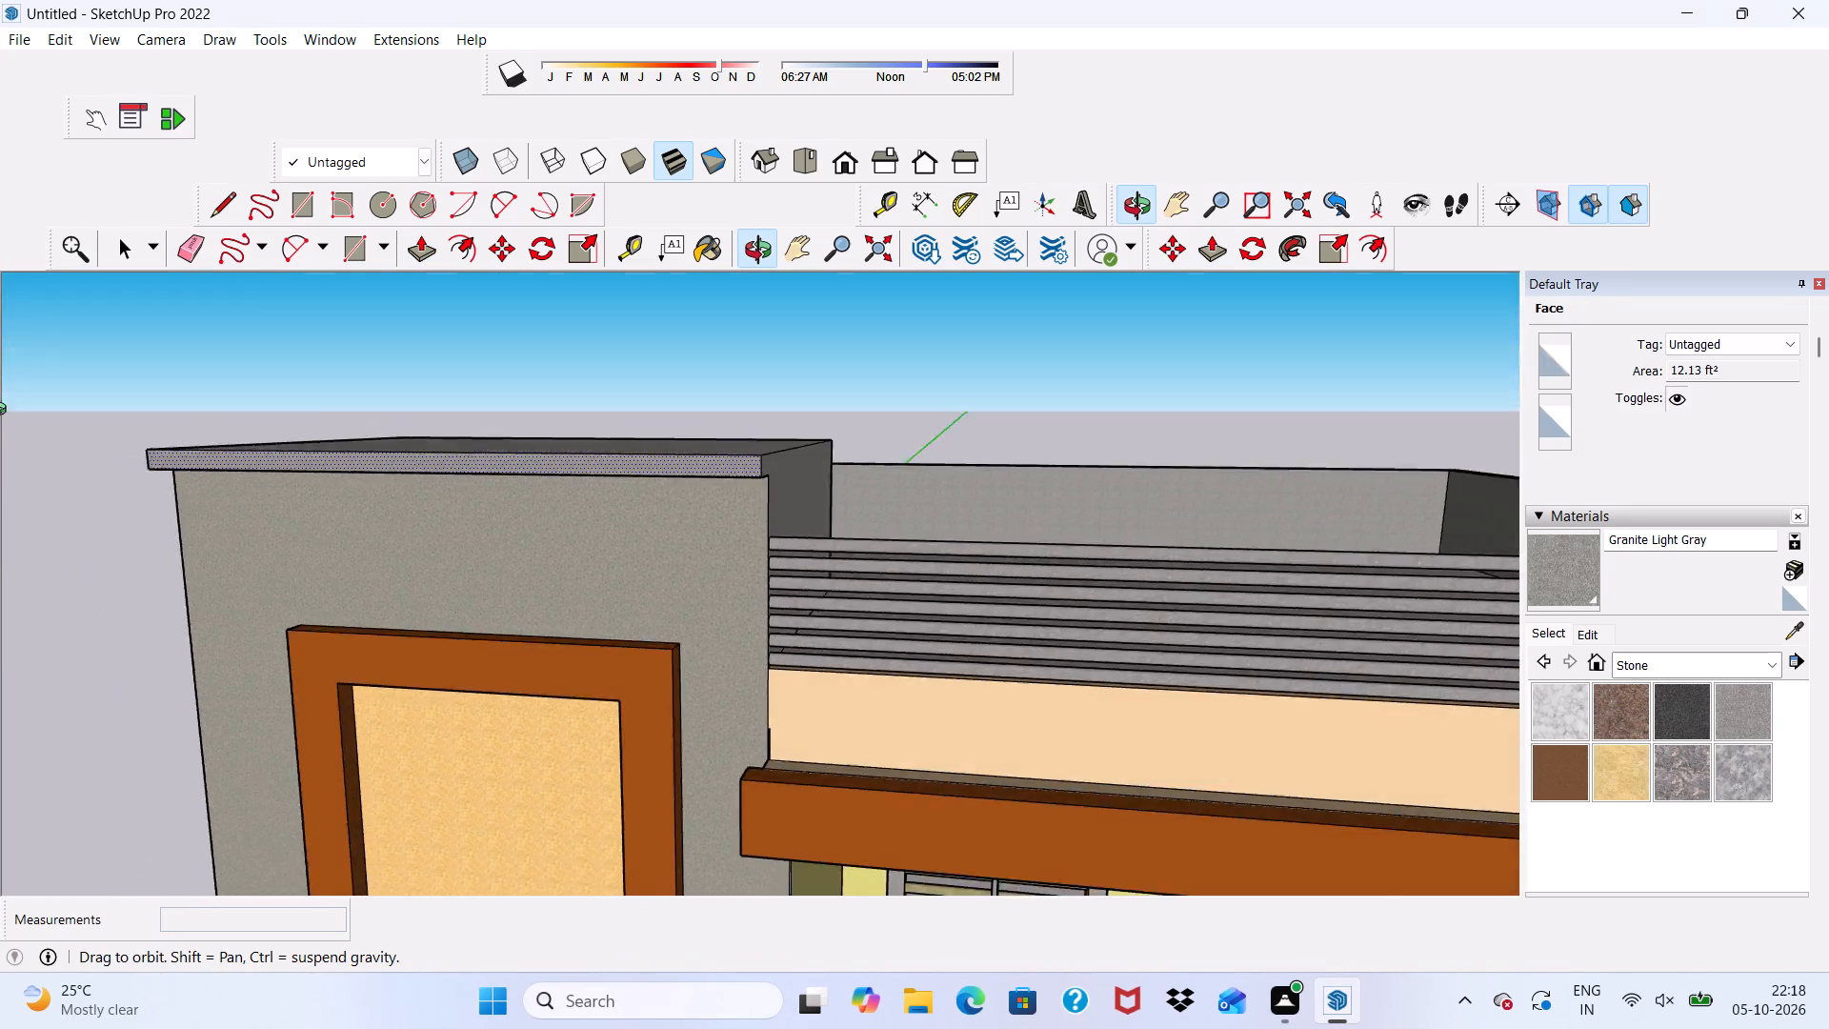
middle_click_drag(0, 412, 0, 326)
scroll(1408, 278, "up", 6)
scroll(522, 645, "up", 3)
scroll(314, 533, "up", 4)
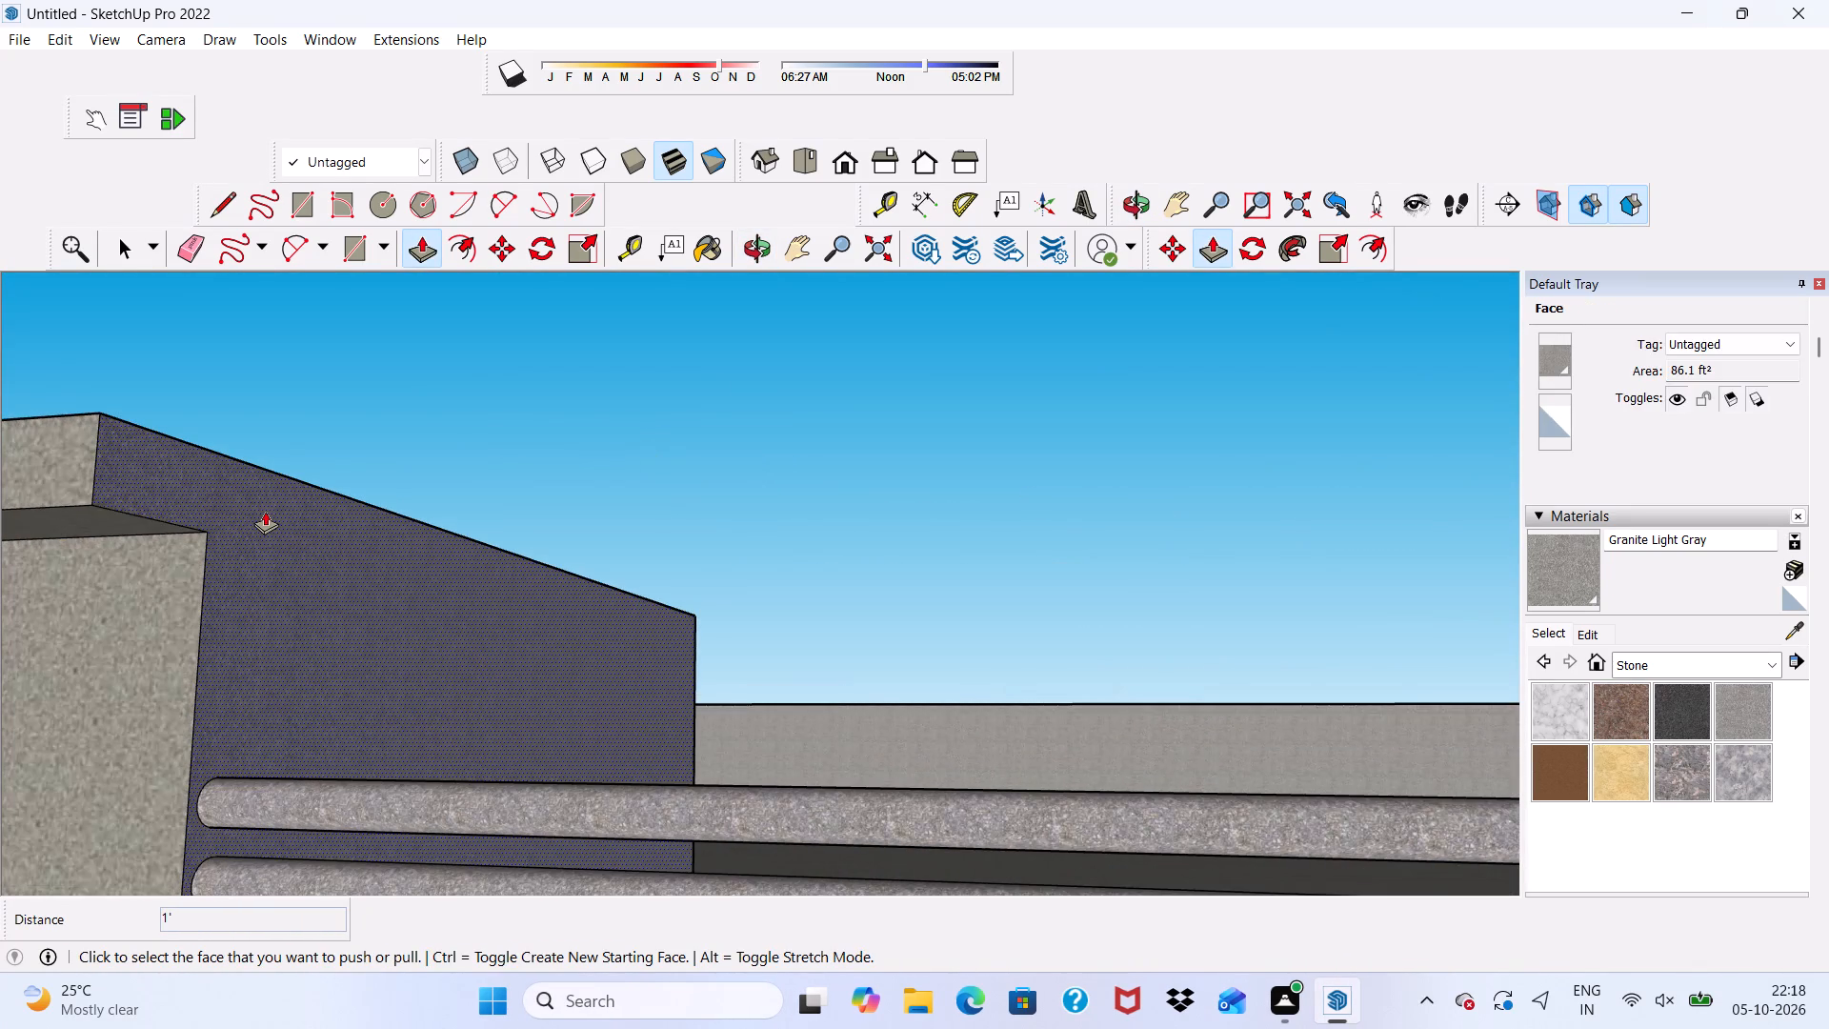
key("space")
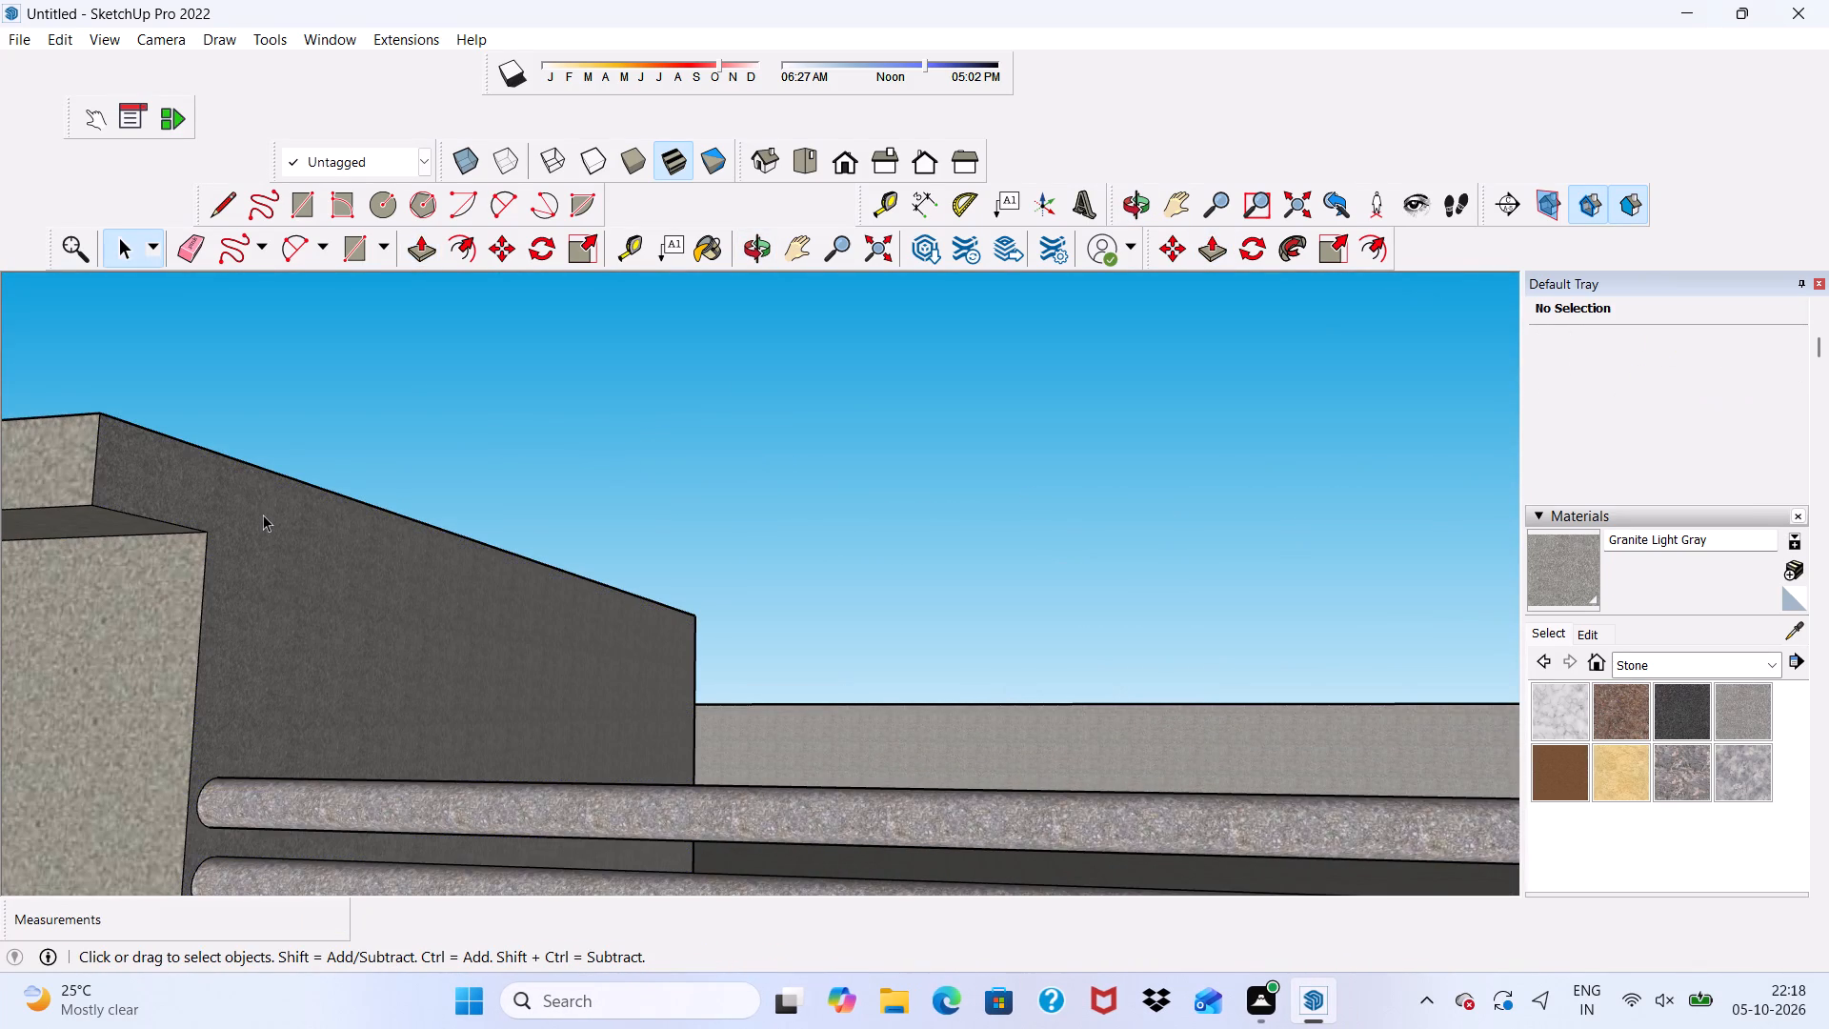
left_click(122, 475)
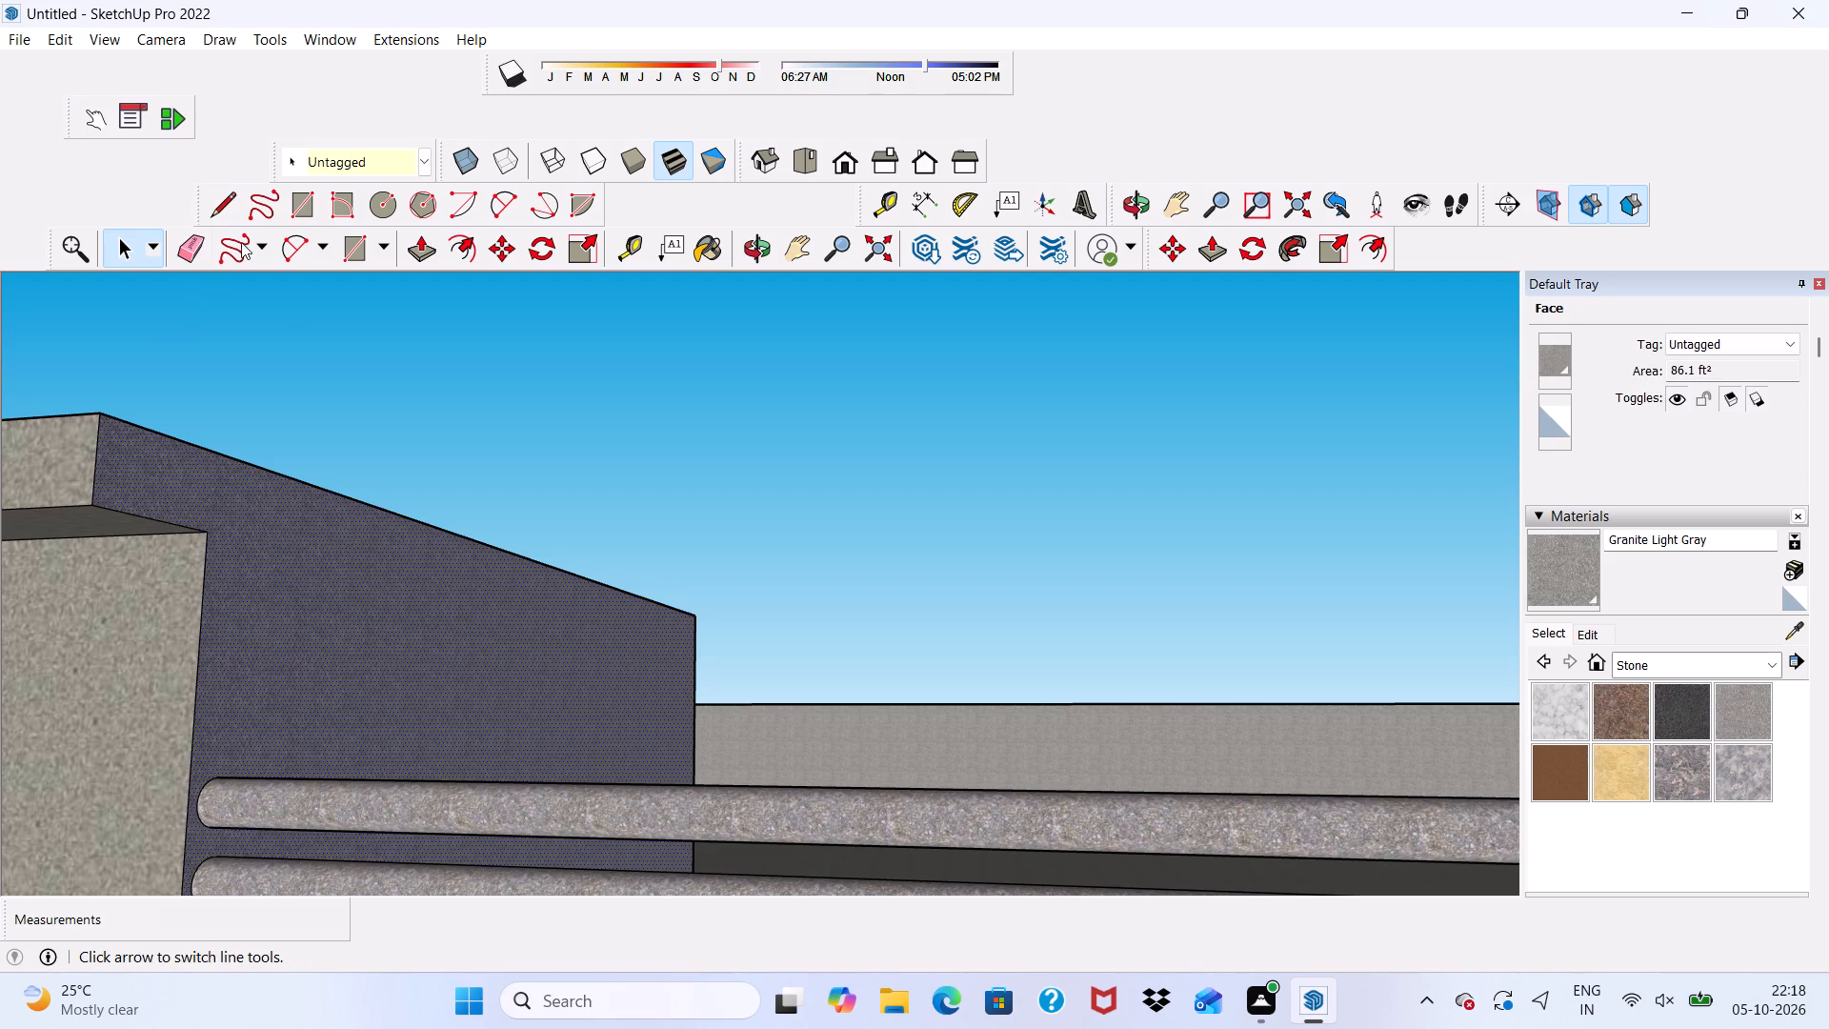
scroll(280, 408, "down", 2)
middle_click_drag(285, 414, 0, 601)
middle_click(0, 601)
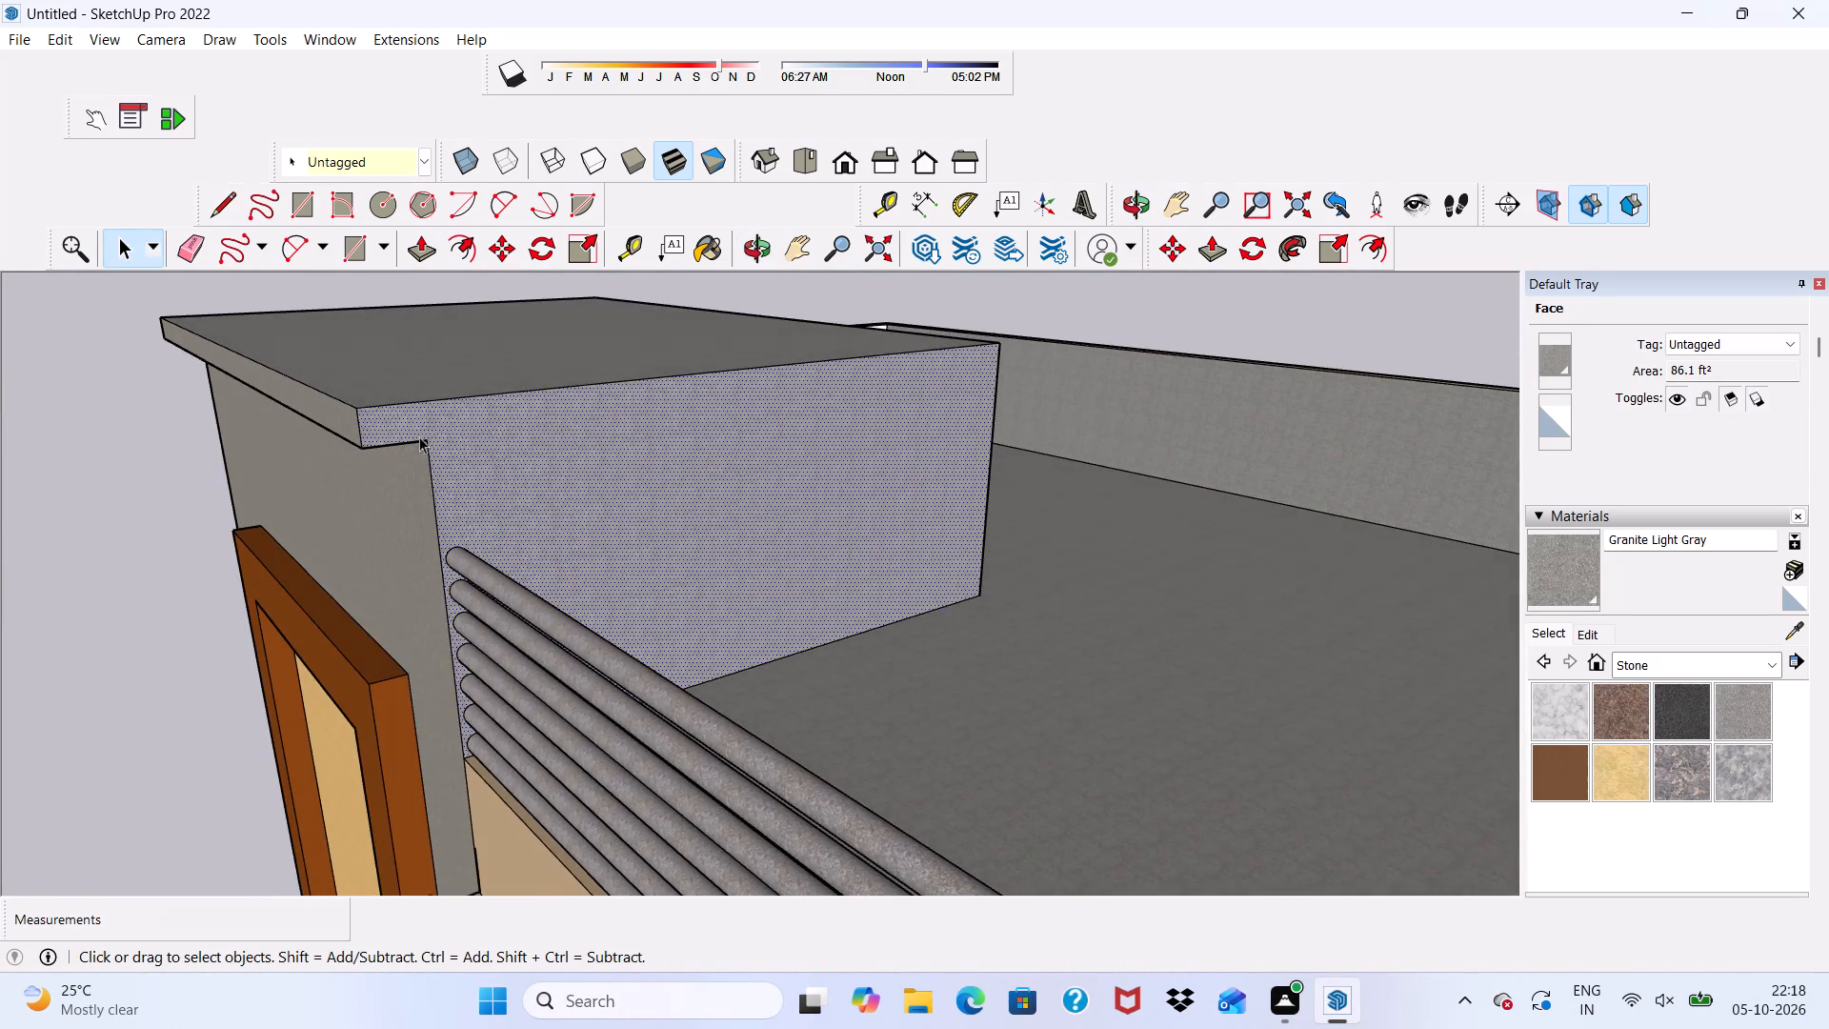
scroll(213, 351, "up", 4)
left_click(90, 355)
scroll(669, 543, "up", 4)
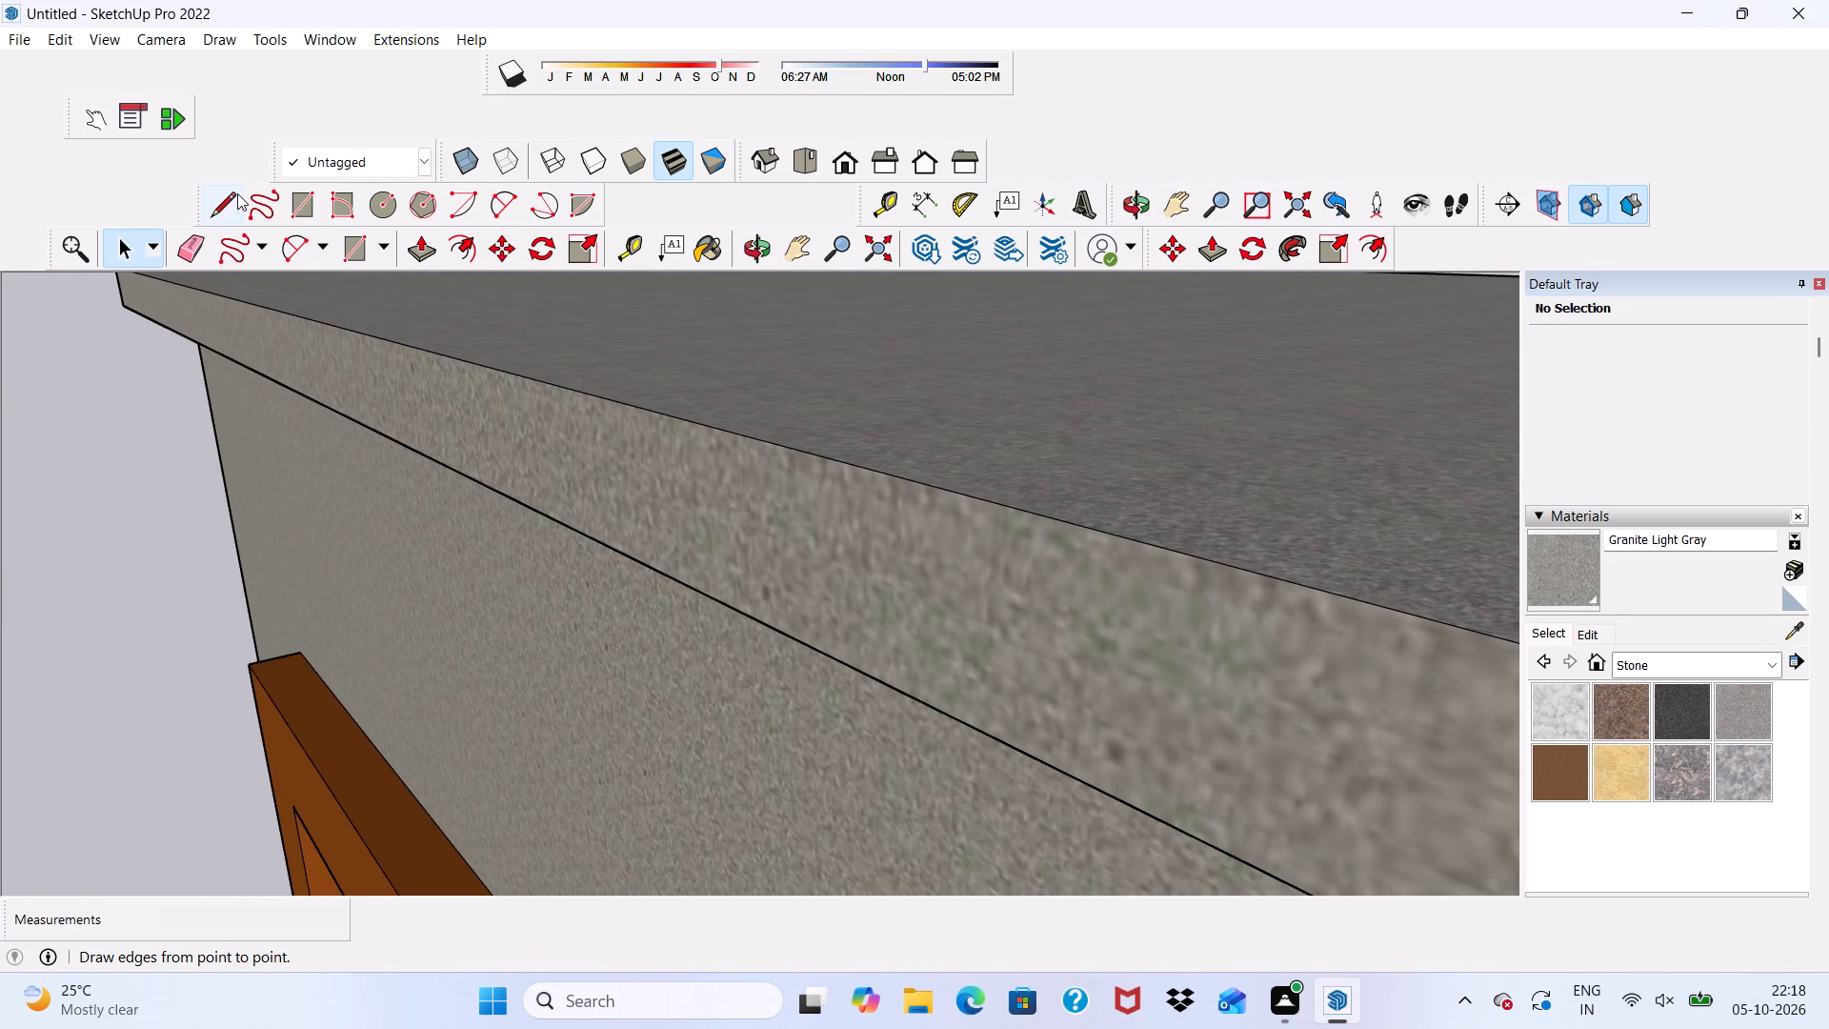
left_click(290, 205)
scroll(161, 232, "down", 2)
scroll(57, 277, "up", 1)
scroll(45, 287, "down", 9)
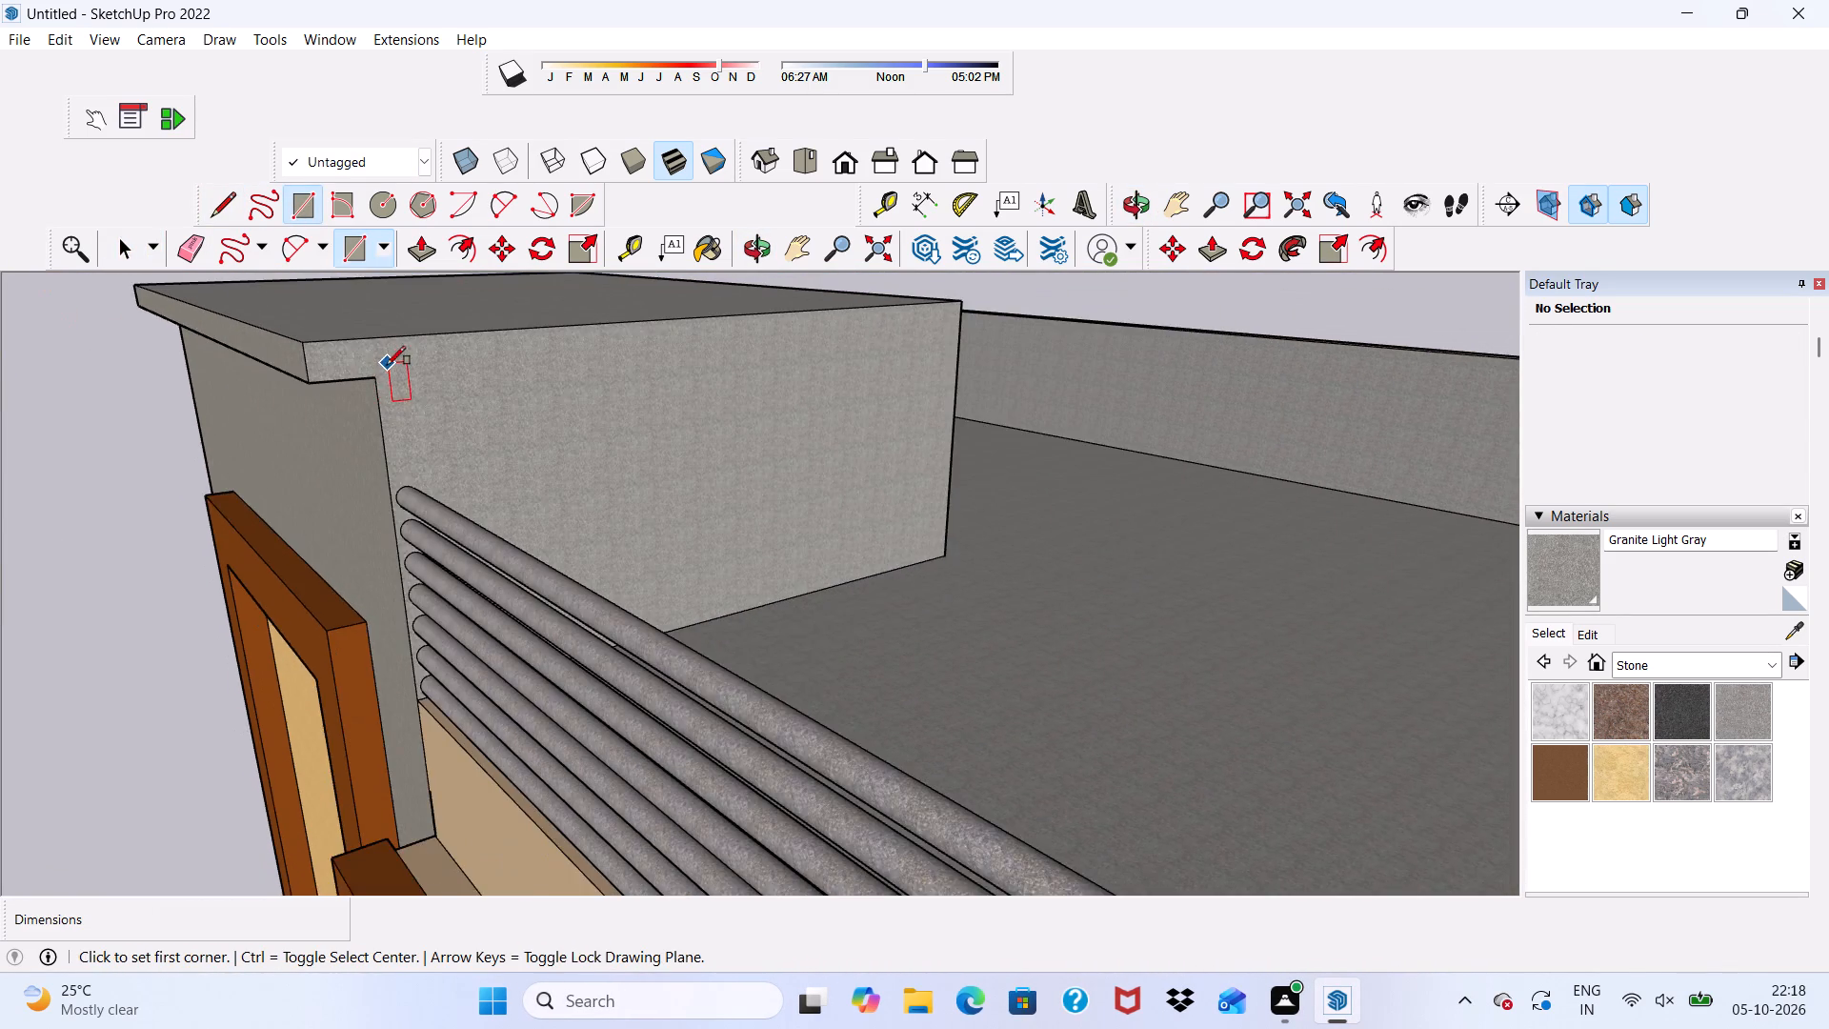
scroll(387, 365, "up", 5)
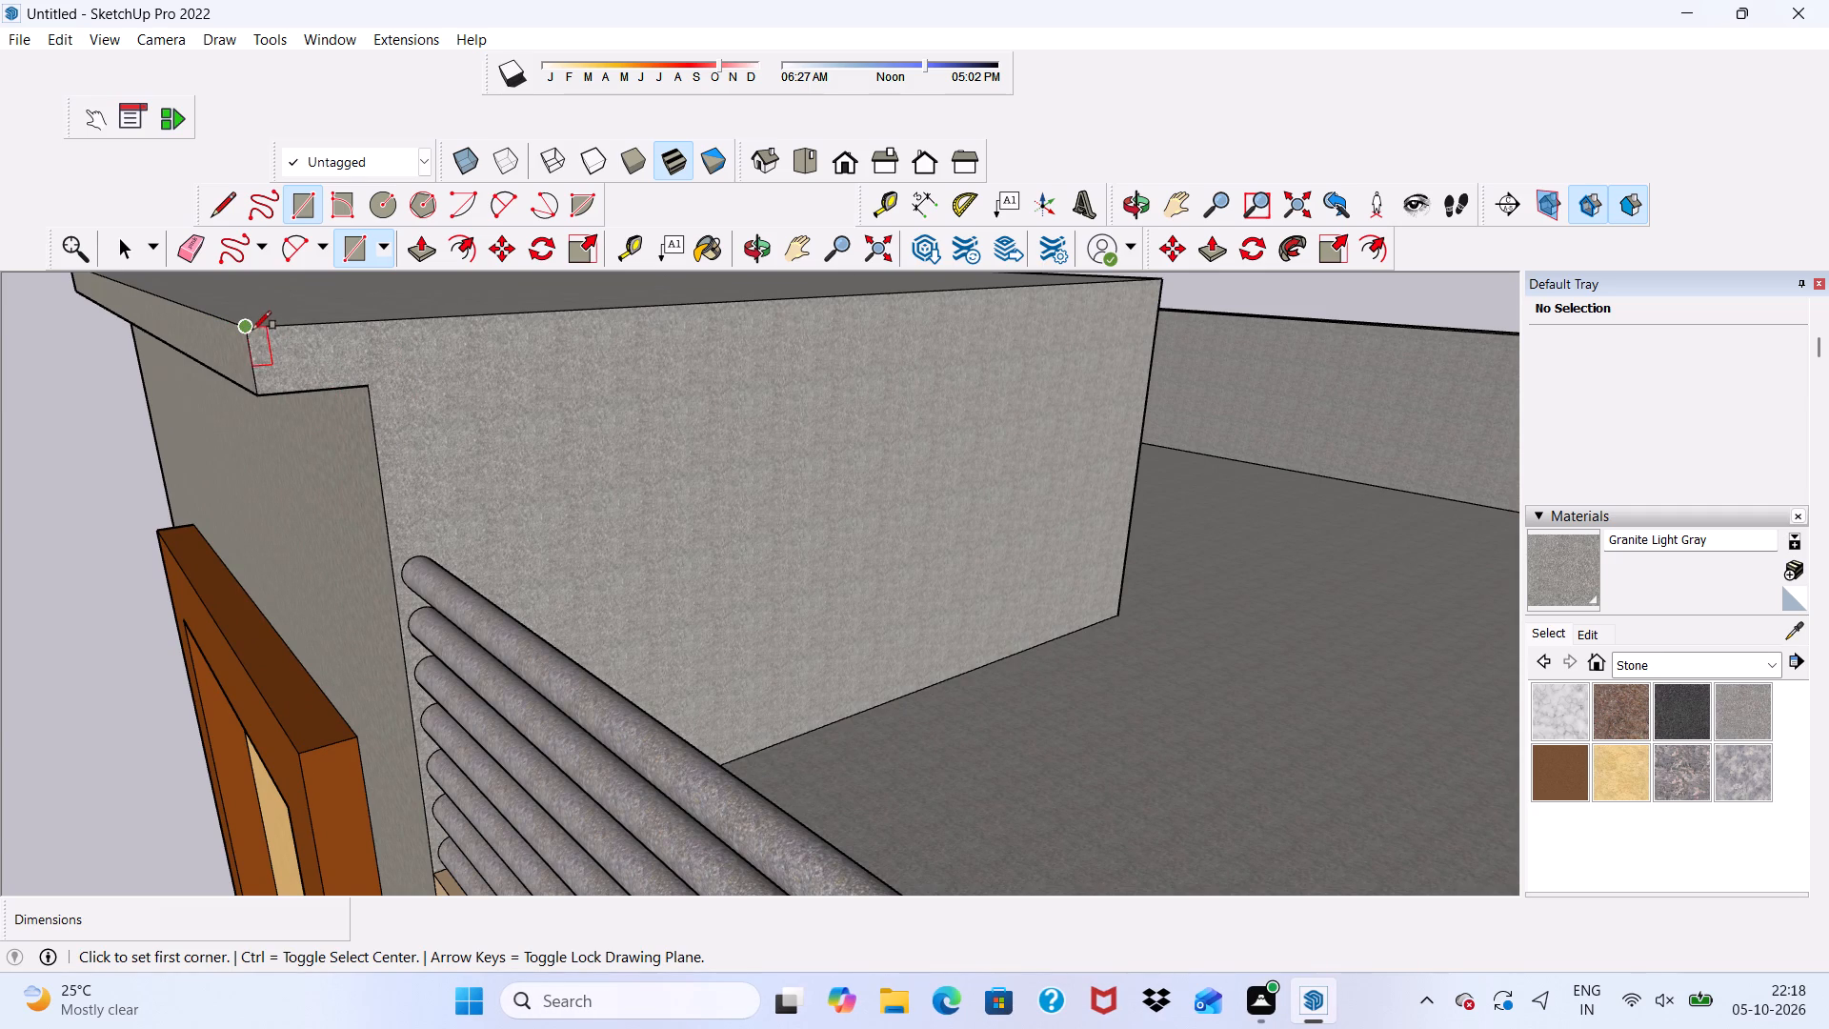
left_click(249, 331)
scroll(320, 361, "down", 3)
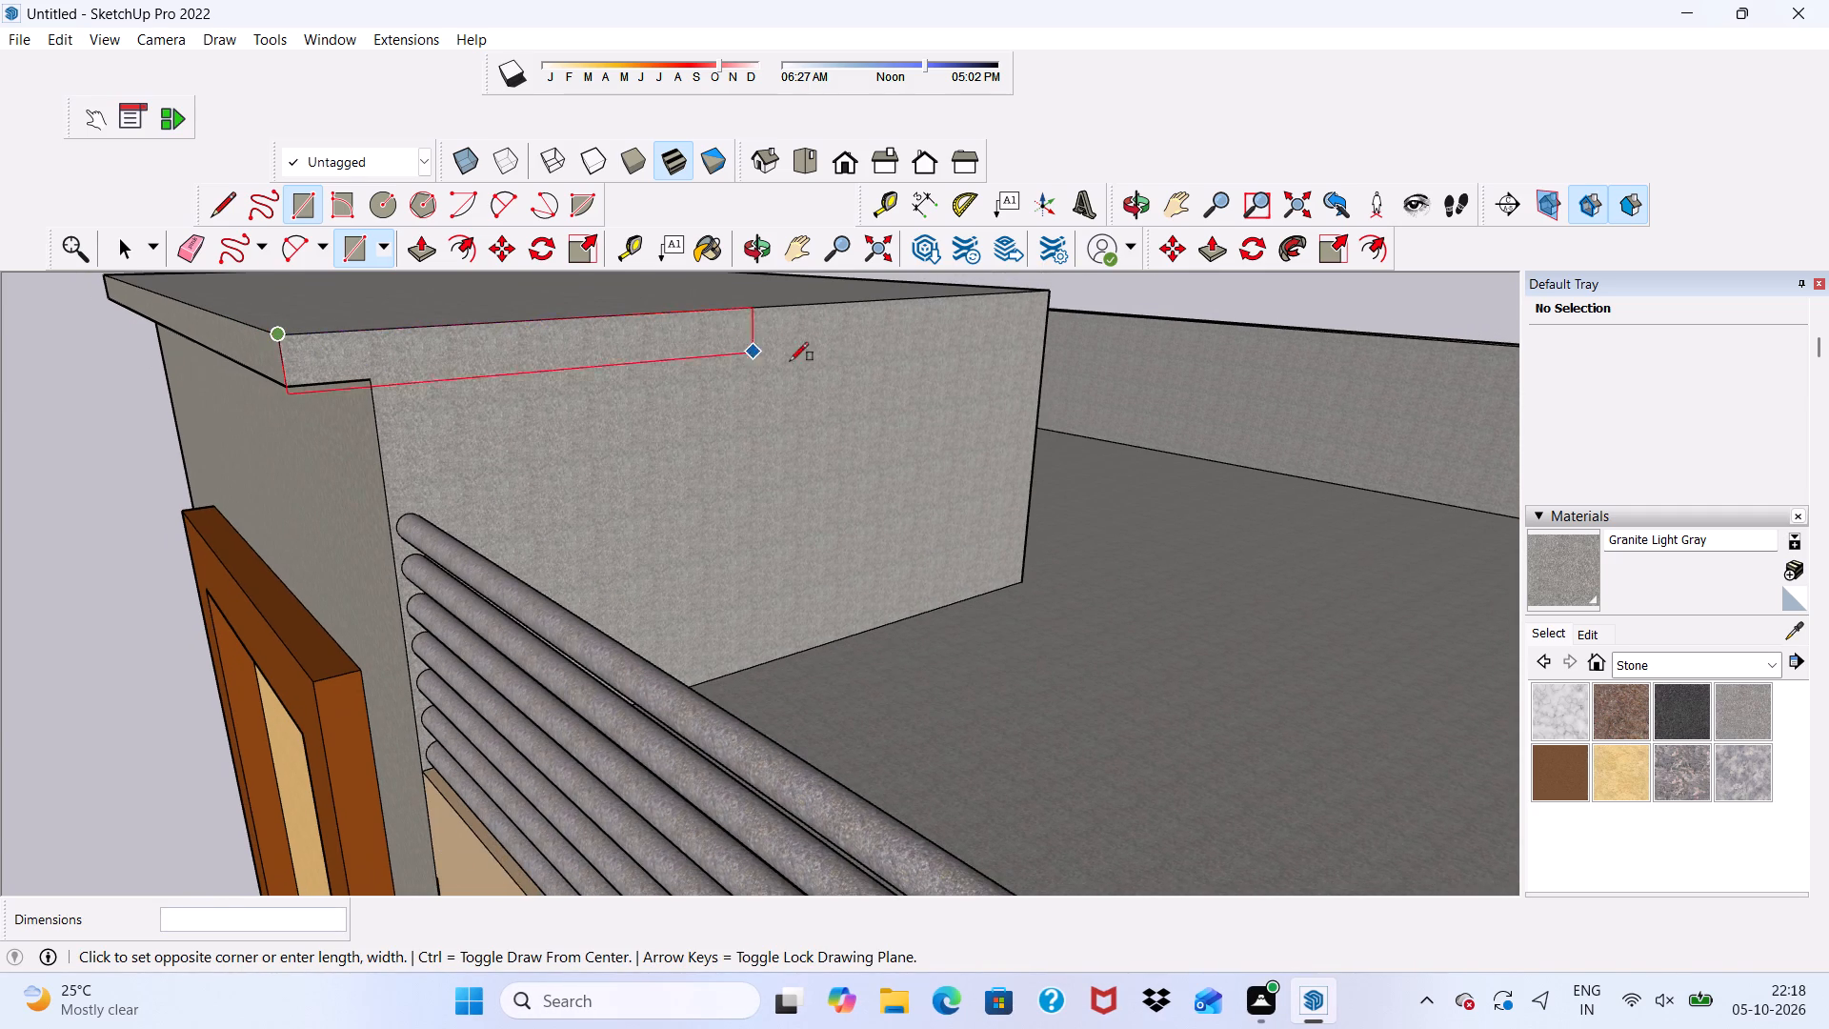
scroll(907, 353, "up", 1)
scroll(998, 341, "down", 4)
scroll(1088, 333, "up", 4)
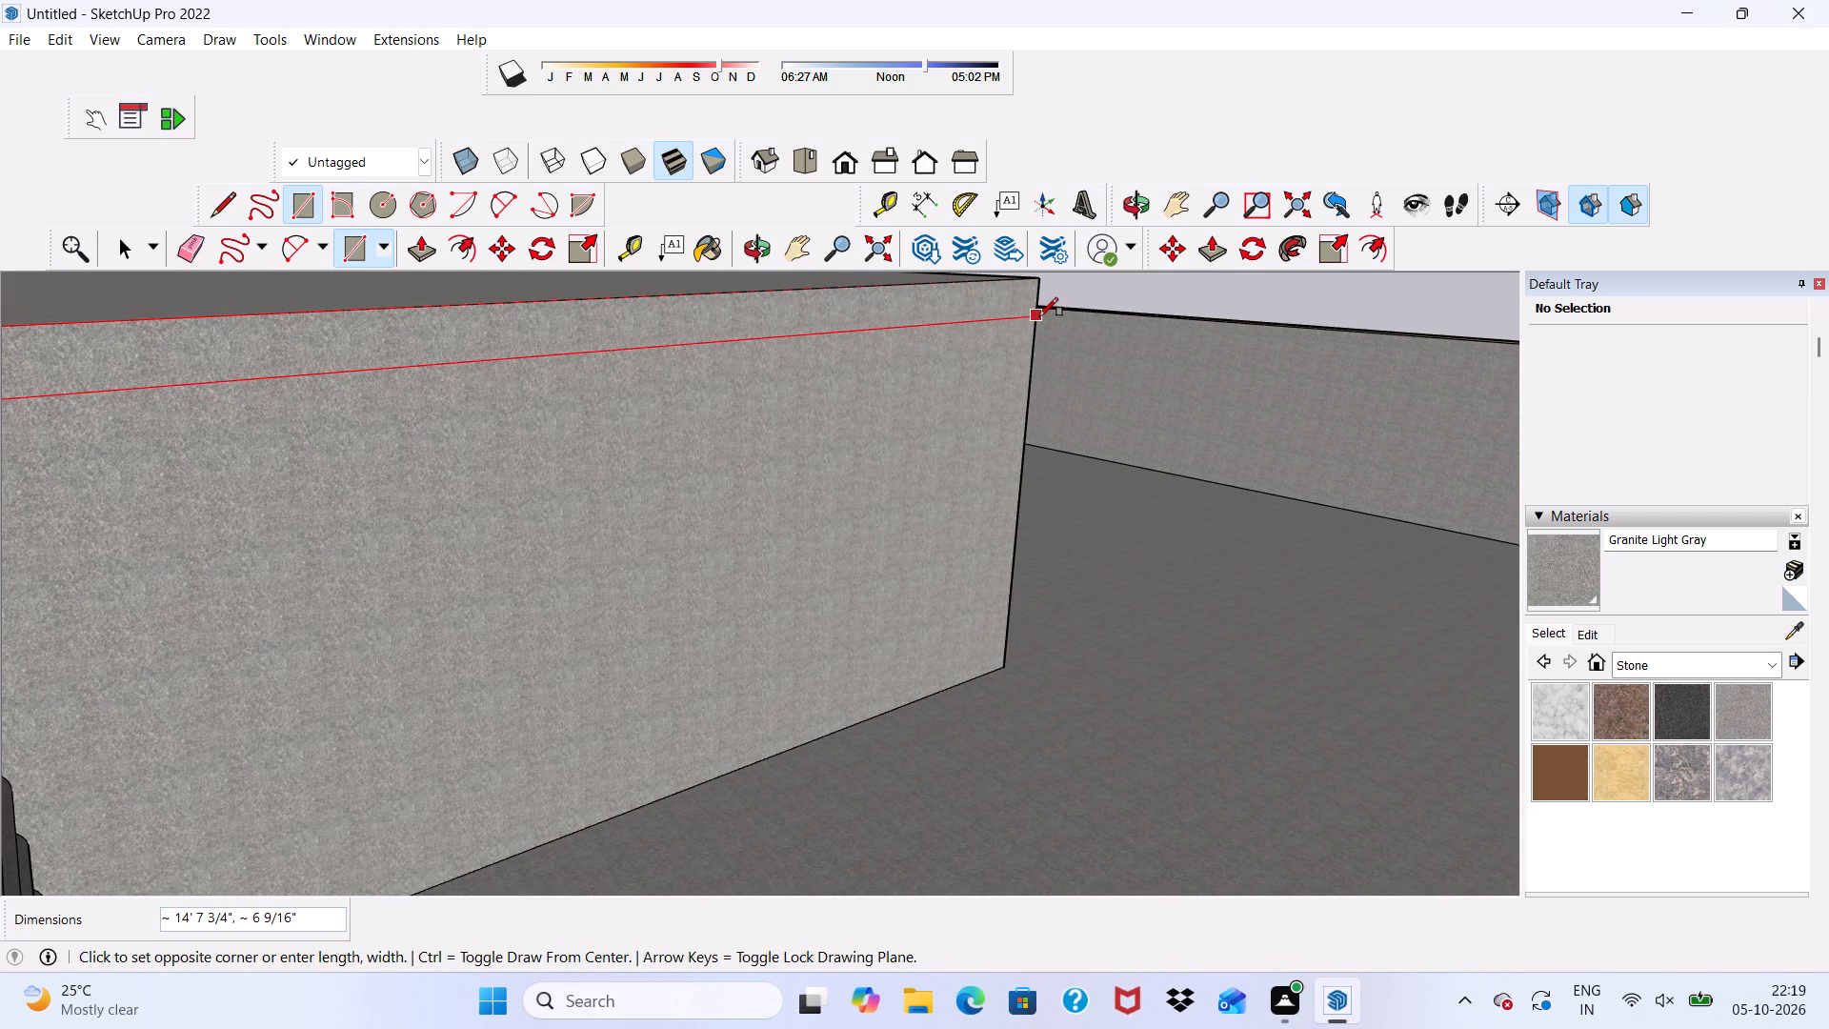
scroll(1034, 331, "down", 4)
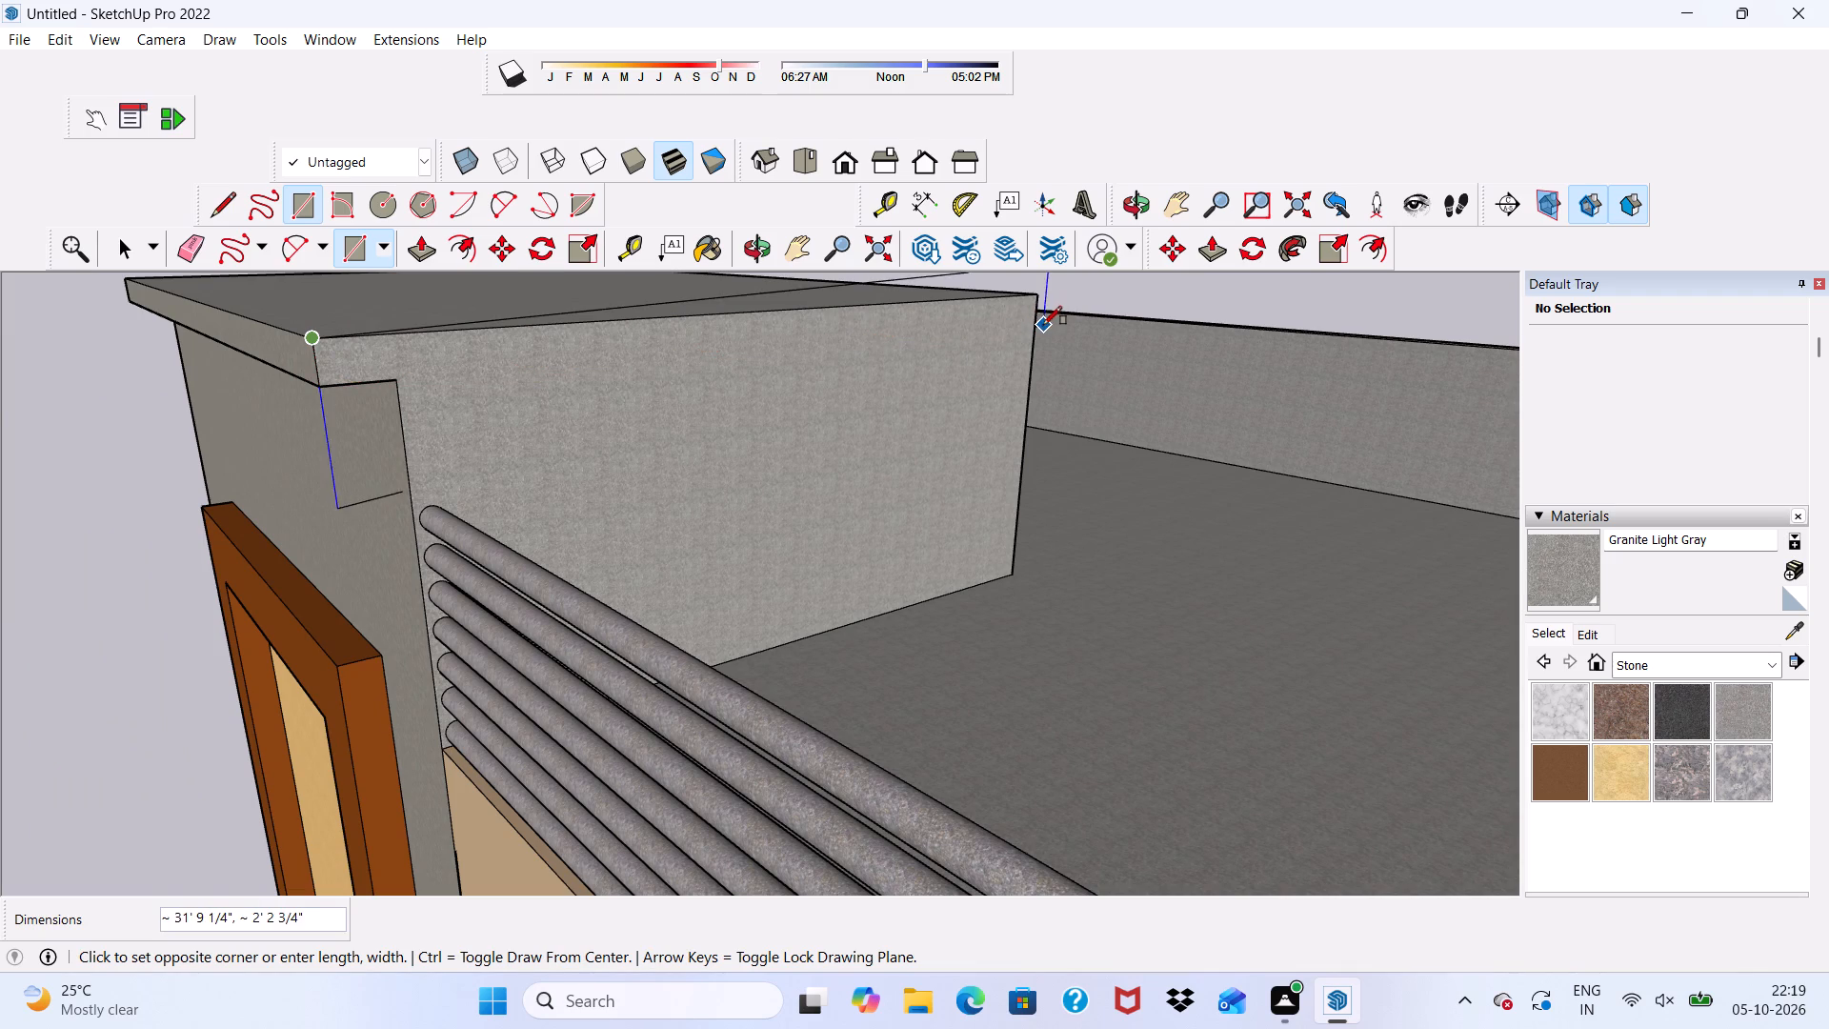
scroll(1055, 321, "up", 3)
scroll(1053, 325, "down", 6)
scroll(1014, 355, "up", 1)
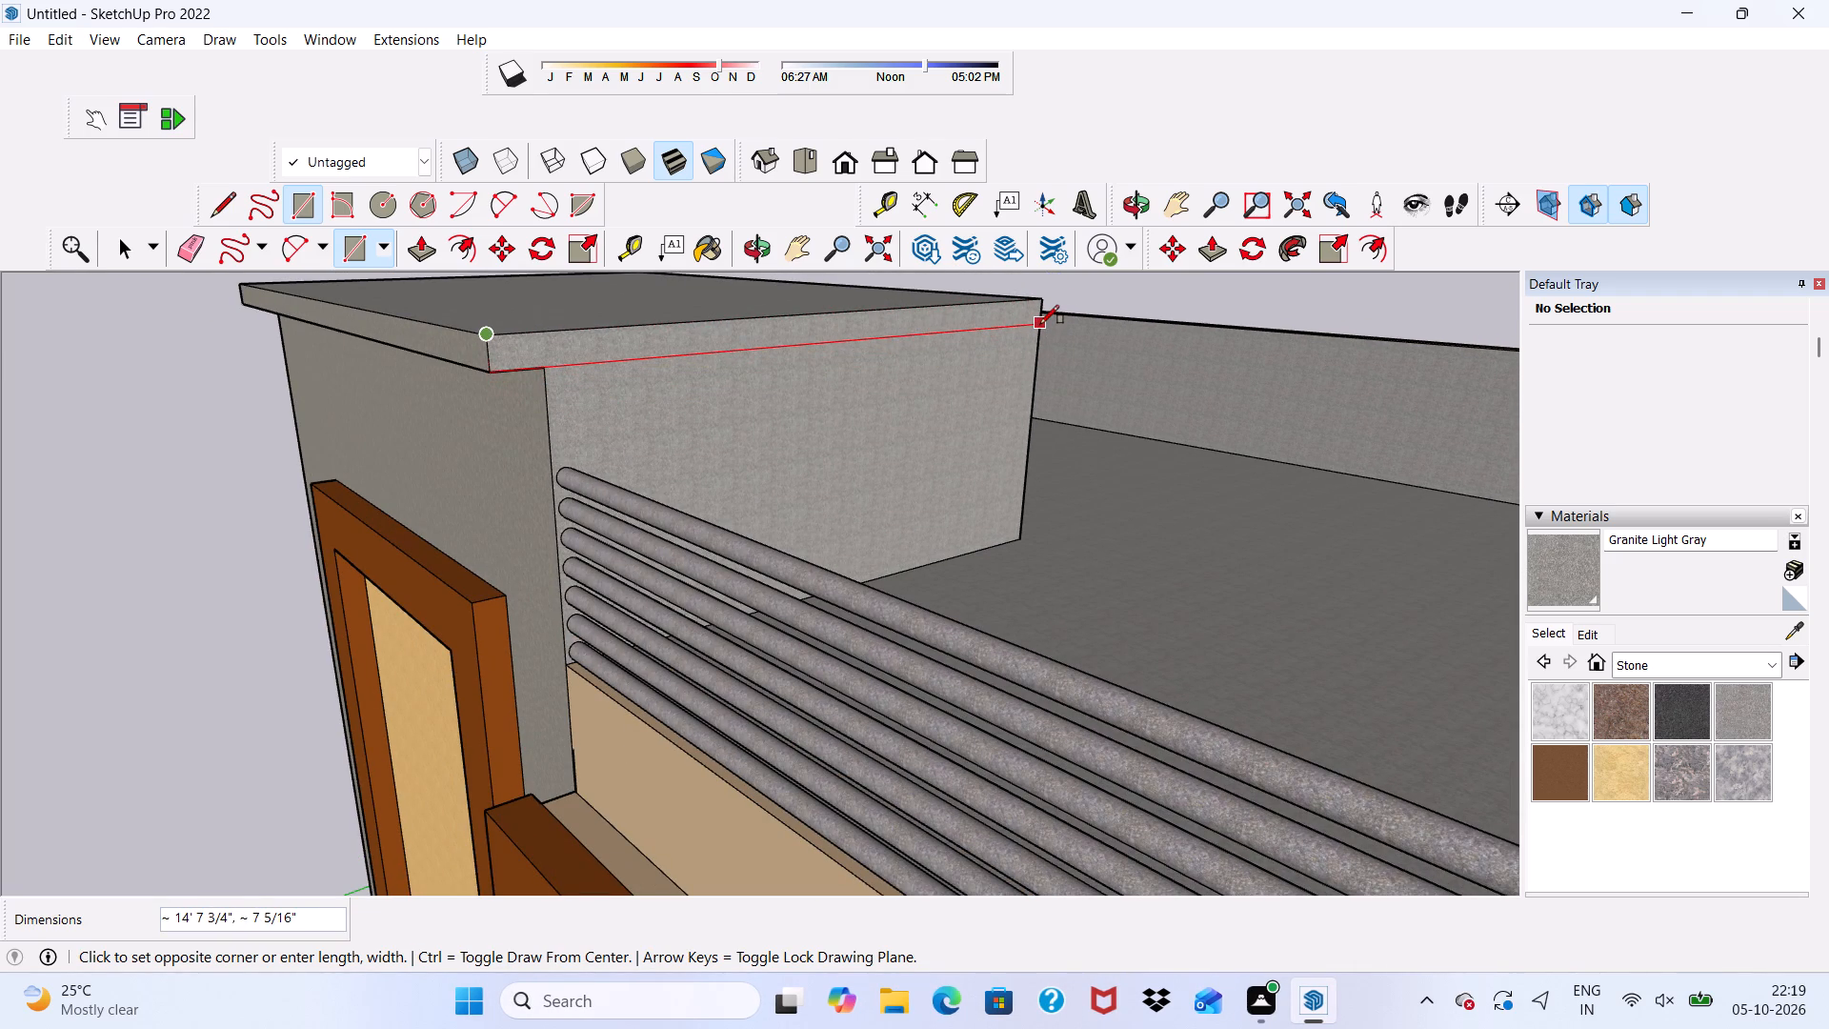
left_click(1040, 322)
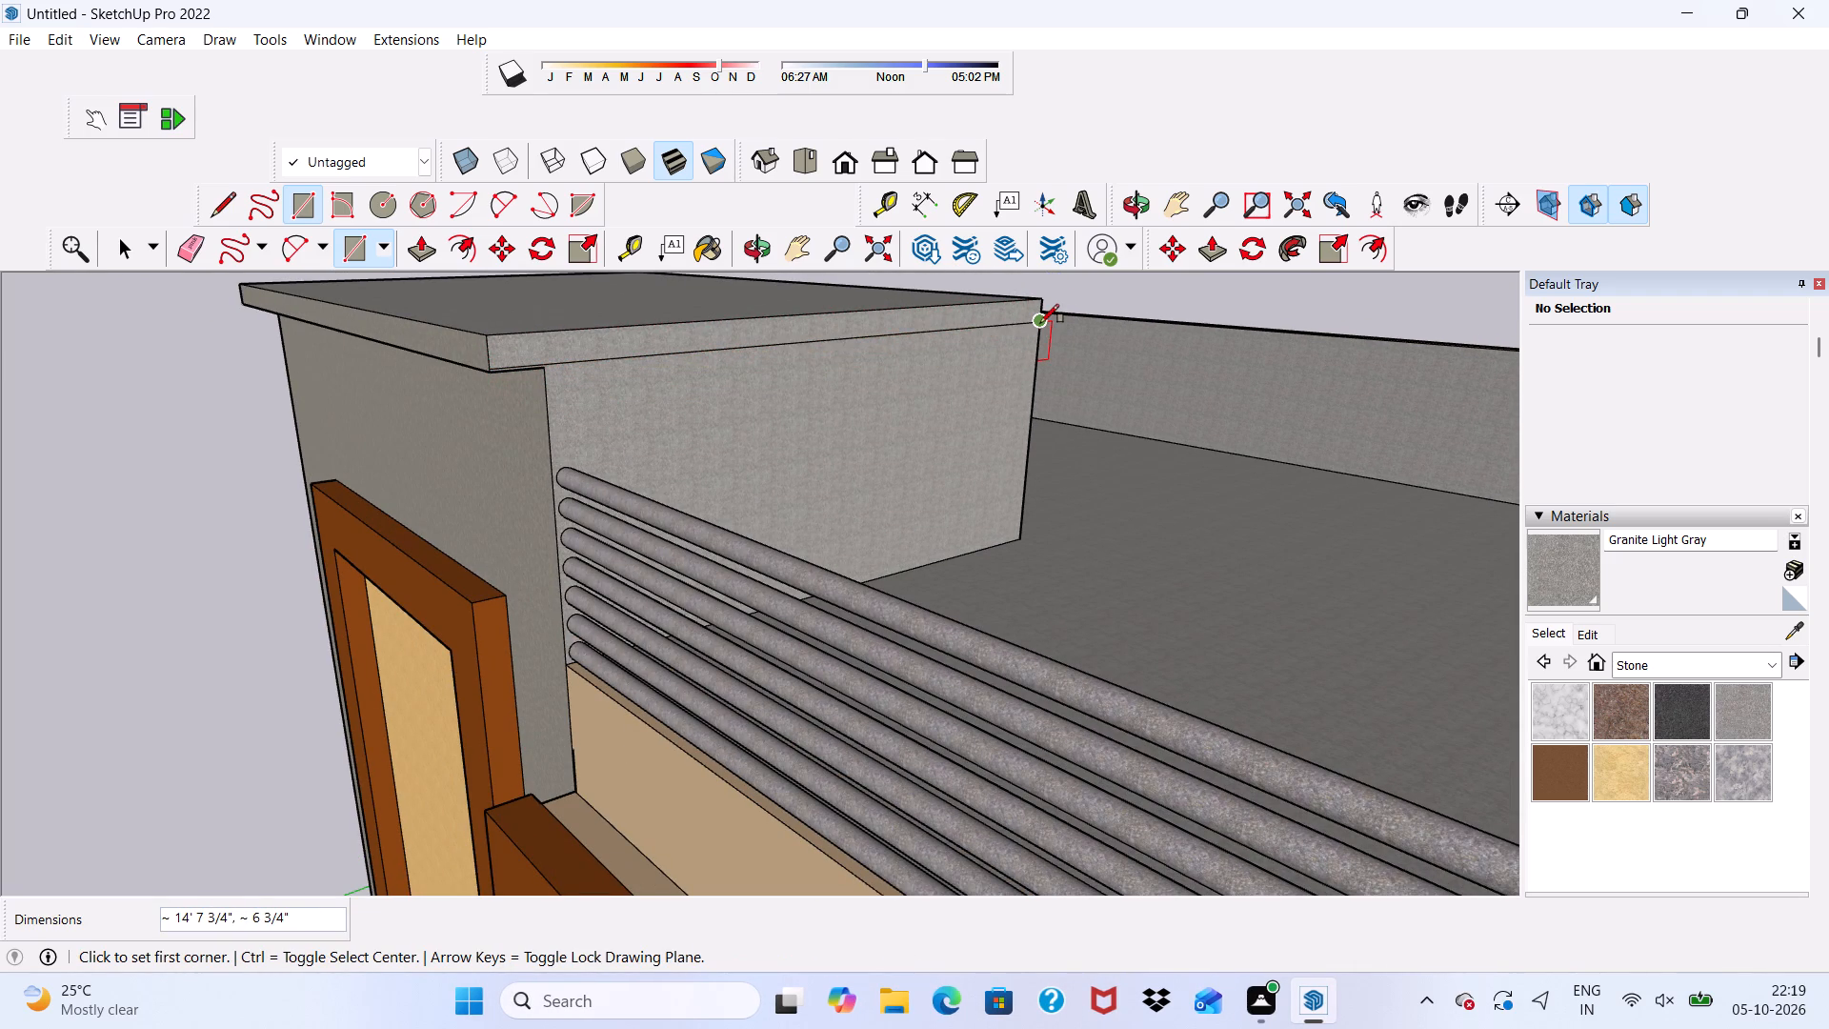
key("space")
Pull the strip at the top of the tower's terrace-side face outward by 1'.
scroll(1025, 389, "up", 5)
scroll(504, 487, "down", 3)
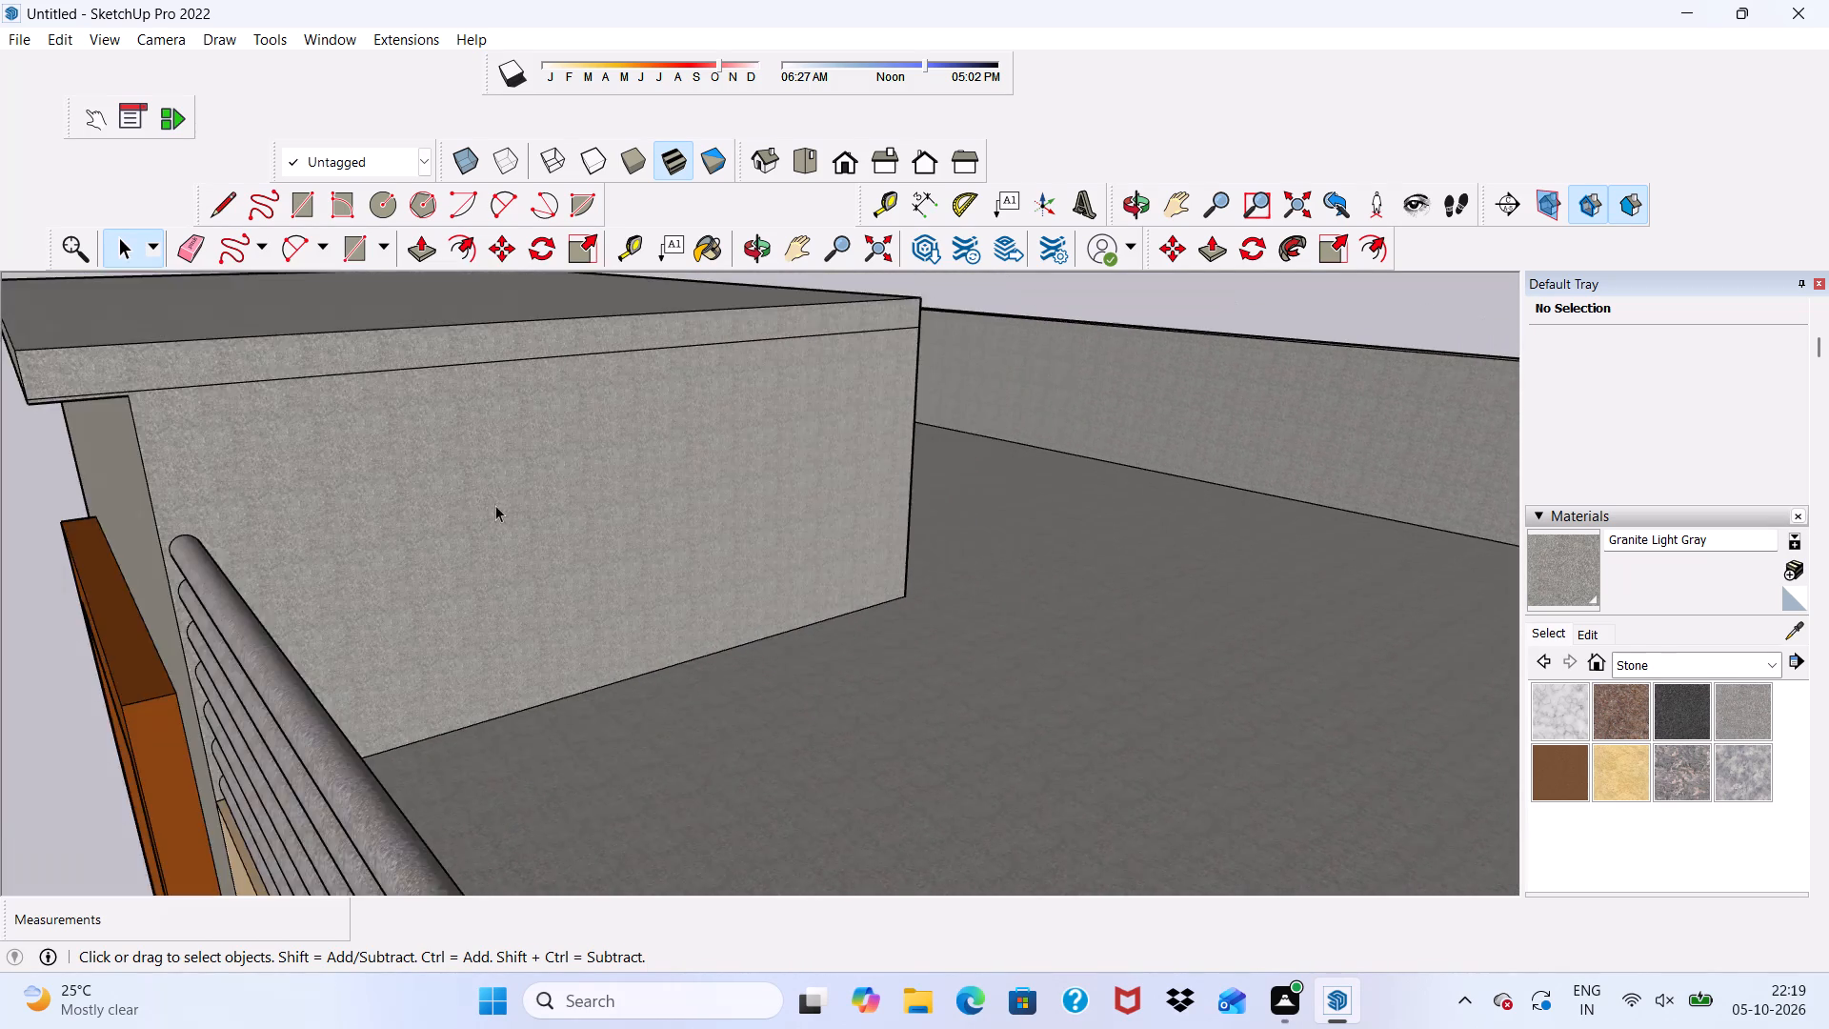
scroll(495, 505, "down", 5)
left_click(270, 422)
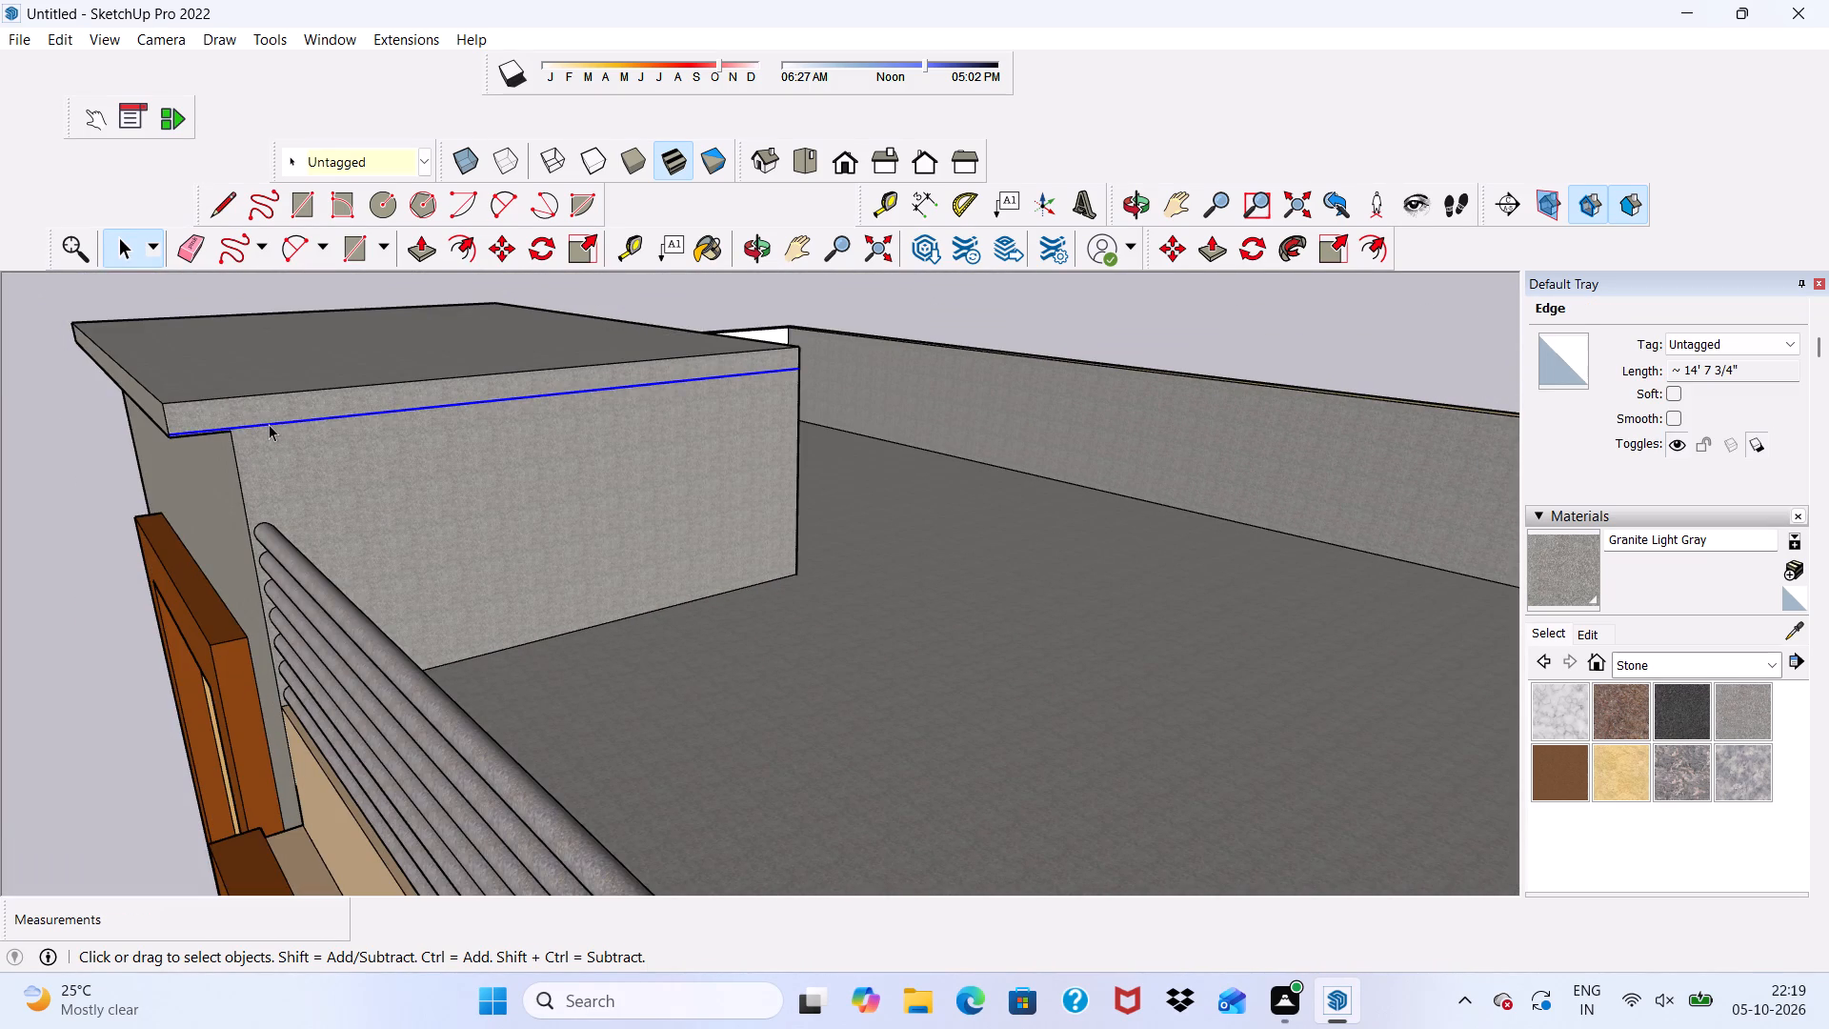
left_click(271, 408)
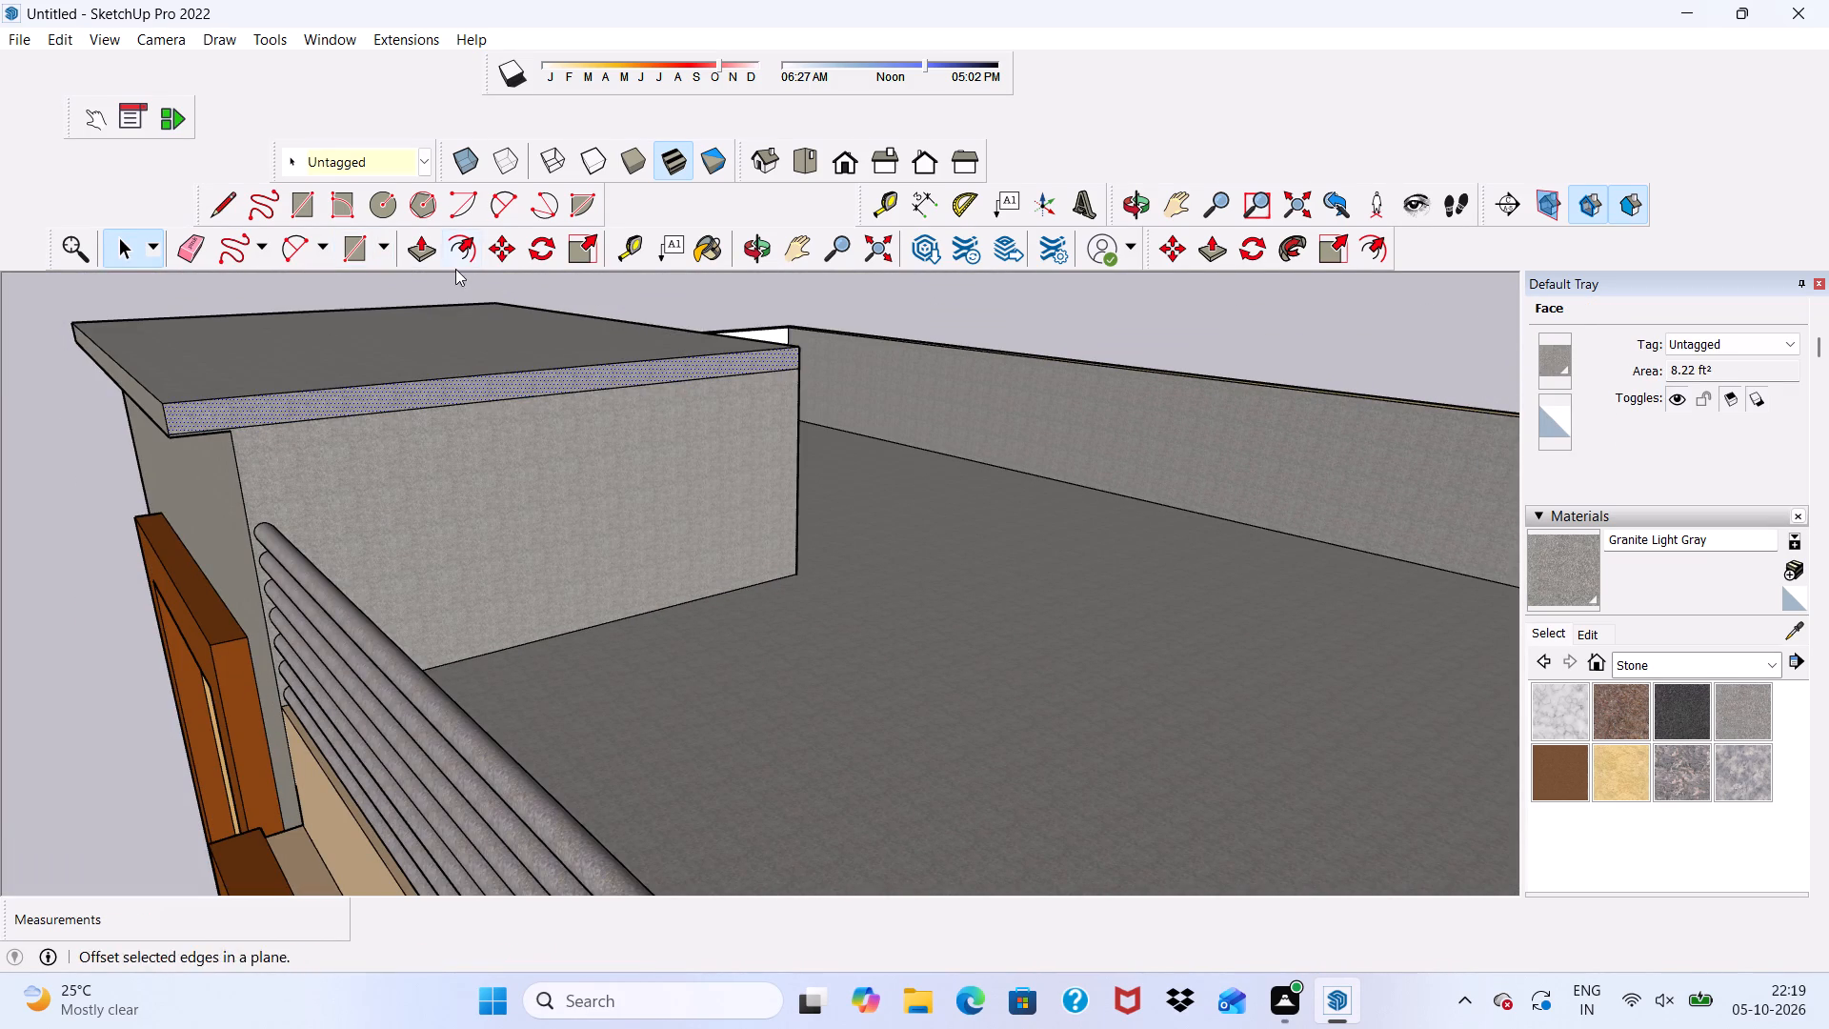
left_click(424, 248)
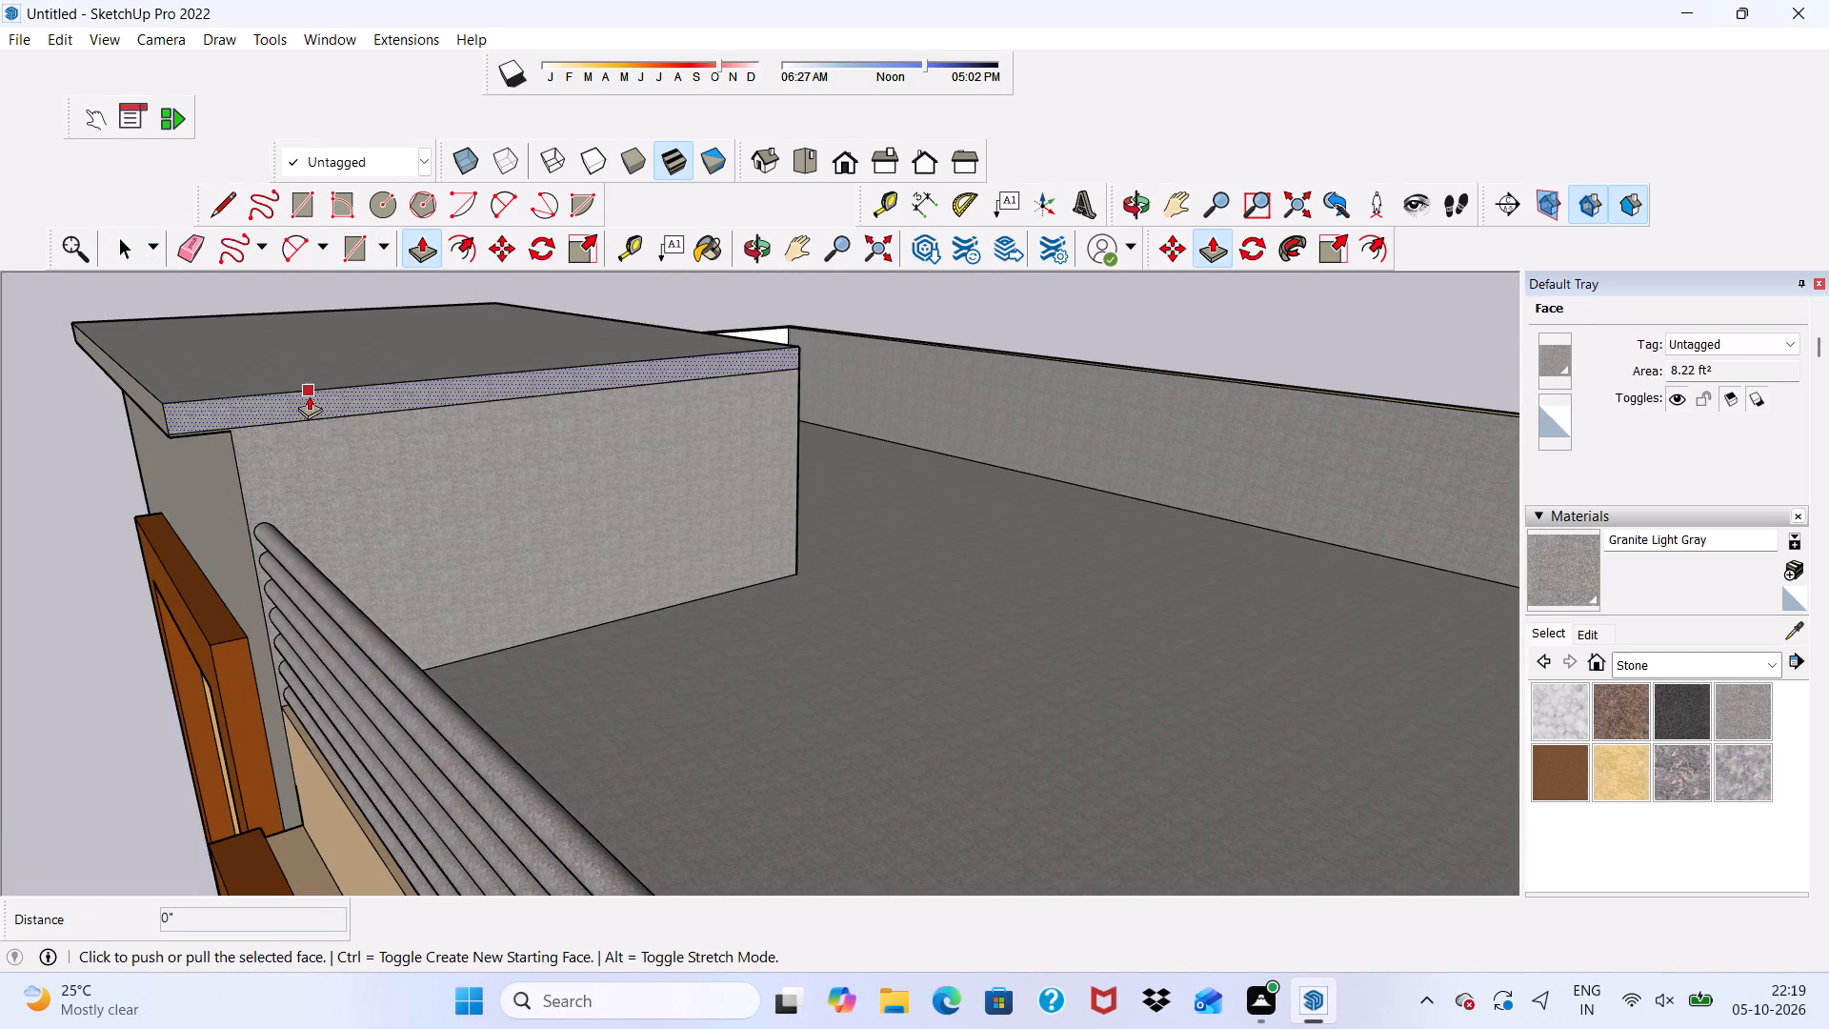
left_click(309, 390)
type("1'")
key("Return")
Draw a rectangular strip about 14' 7 3/4" by 7 1/8" along the top edge of the tower's sand-coloured outer side face.
scroll(315, 422, "down", 7)
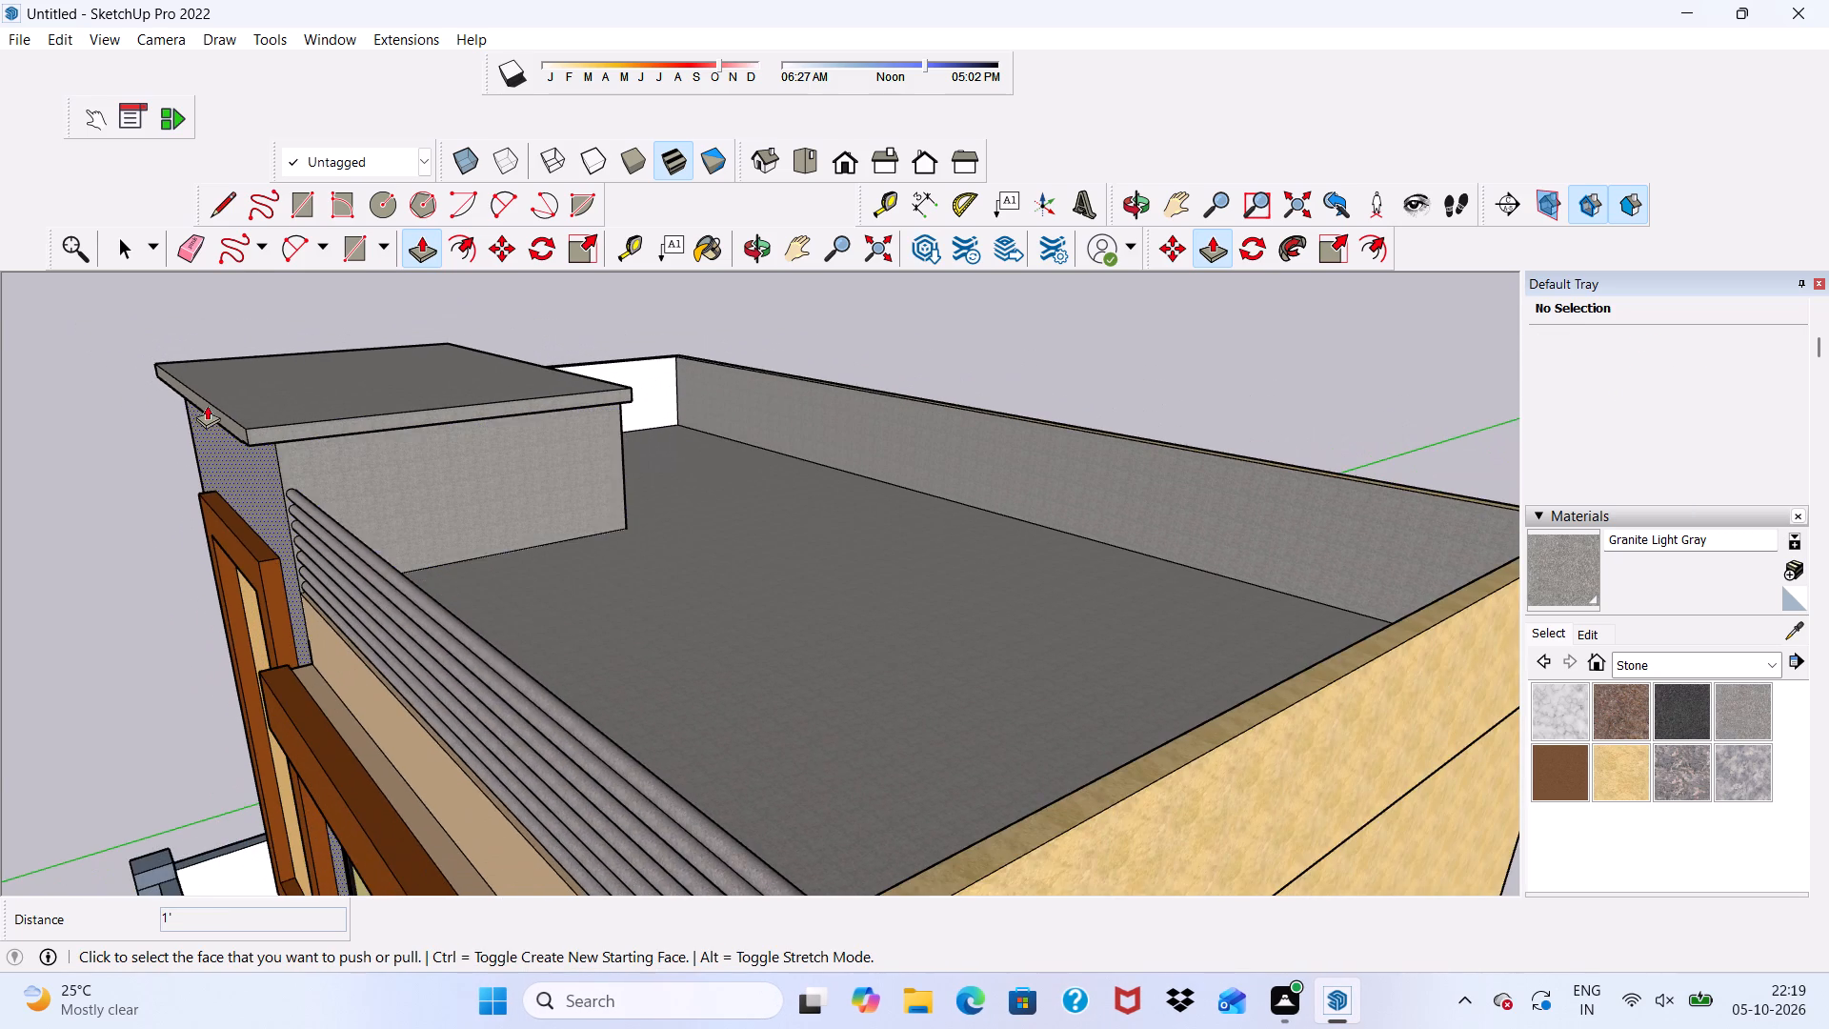
middle_click_drag(208, 405, 764, 333)
scroll(765, 333, "down", 4)
scroll(755, 380, "up", 1)
scroll(755, 393, "down", 5)
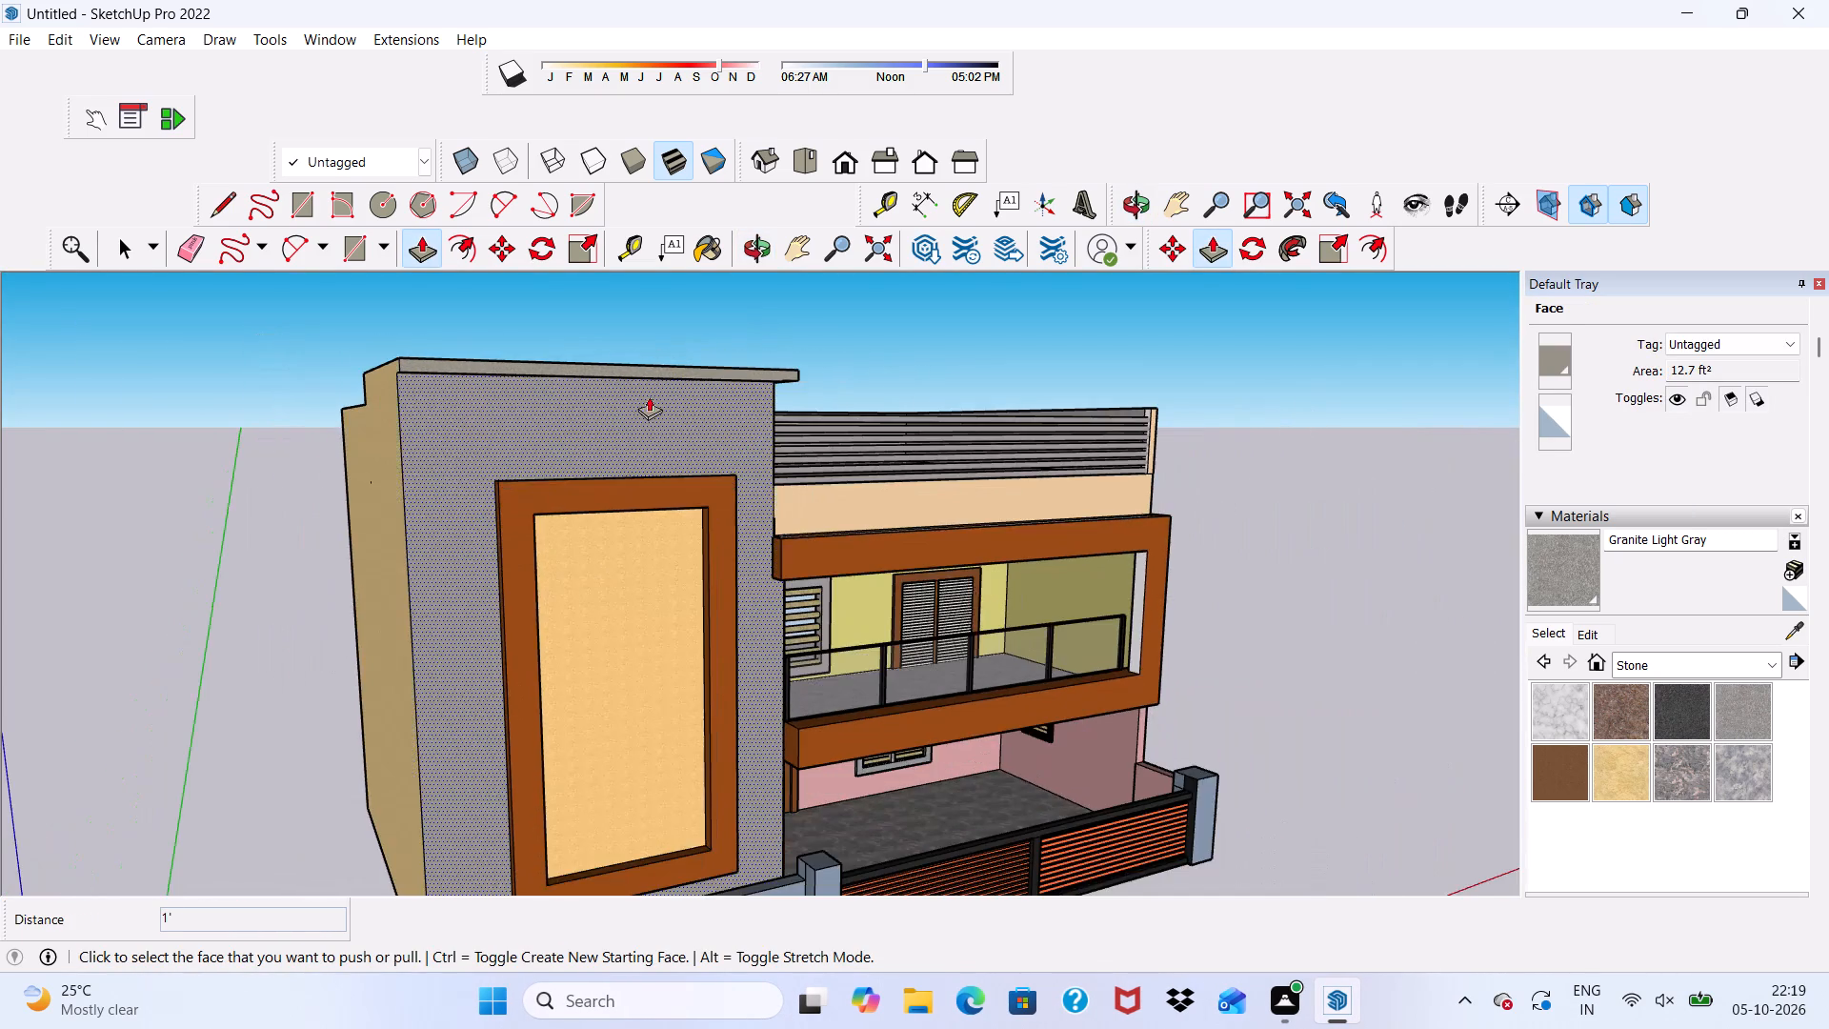
middle_click_drag(648, 396, 1008, 402)
scroll(1008, 392, "up", 6)
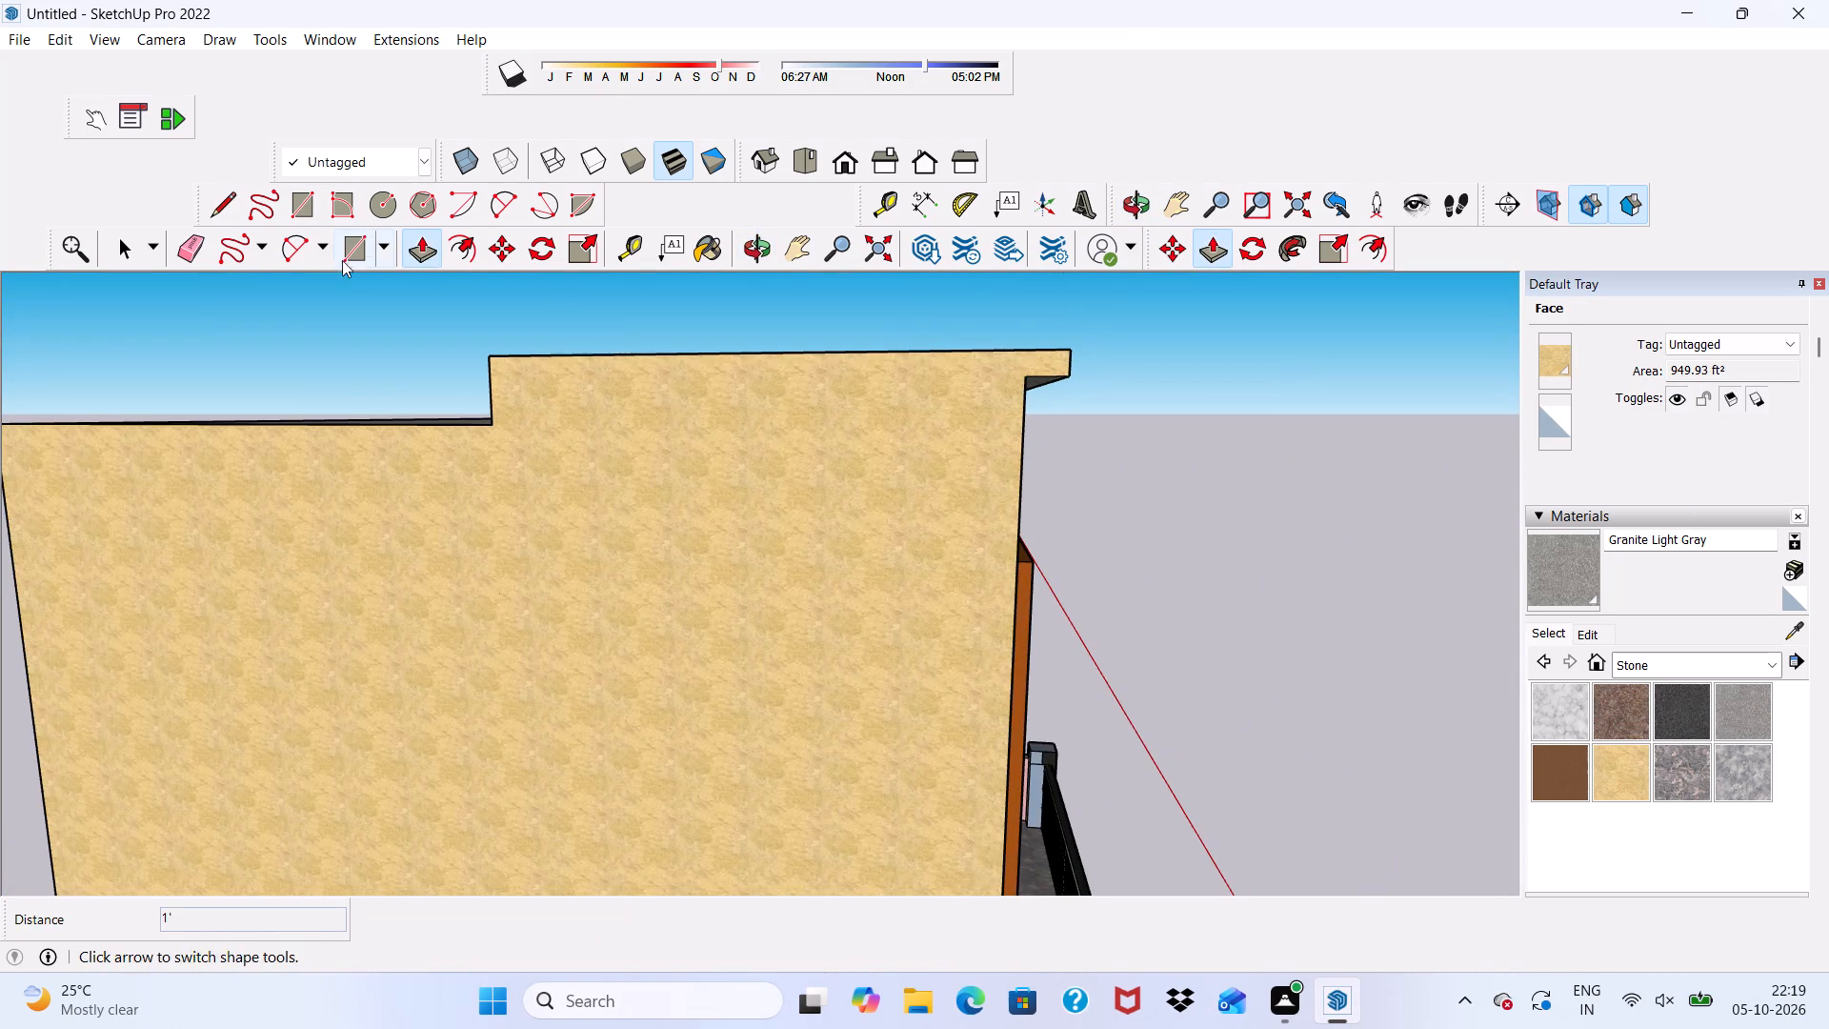
left_click(310, 201)
scroll(873, 348, "up", 1)
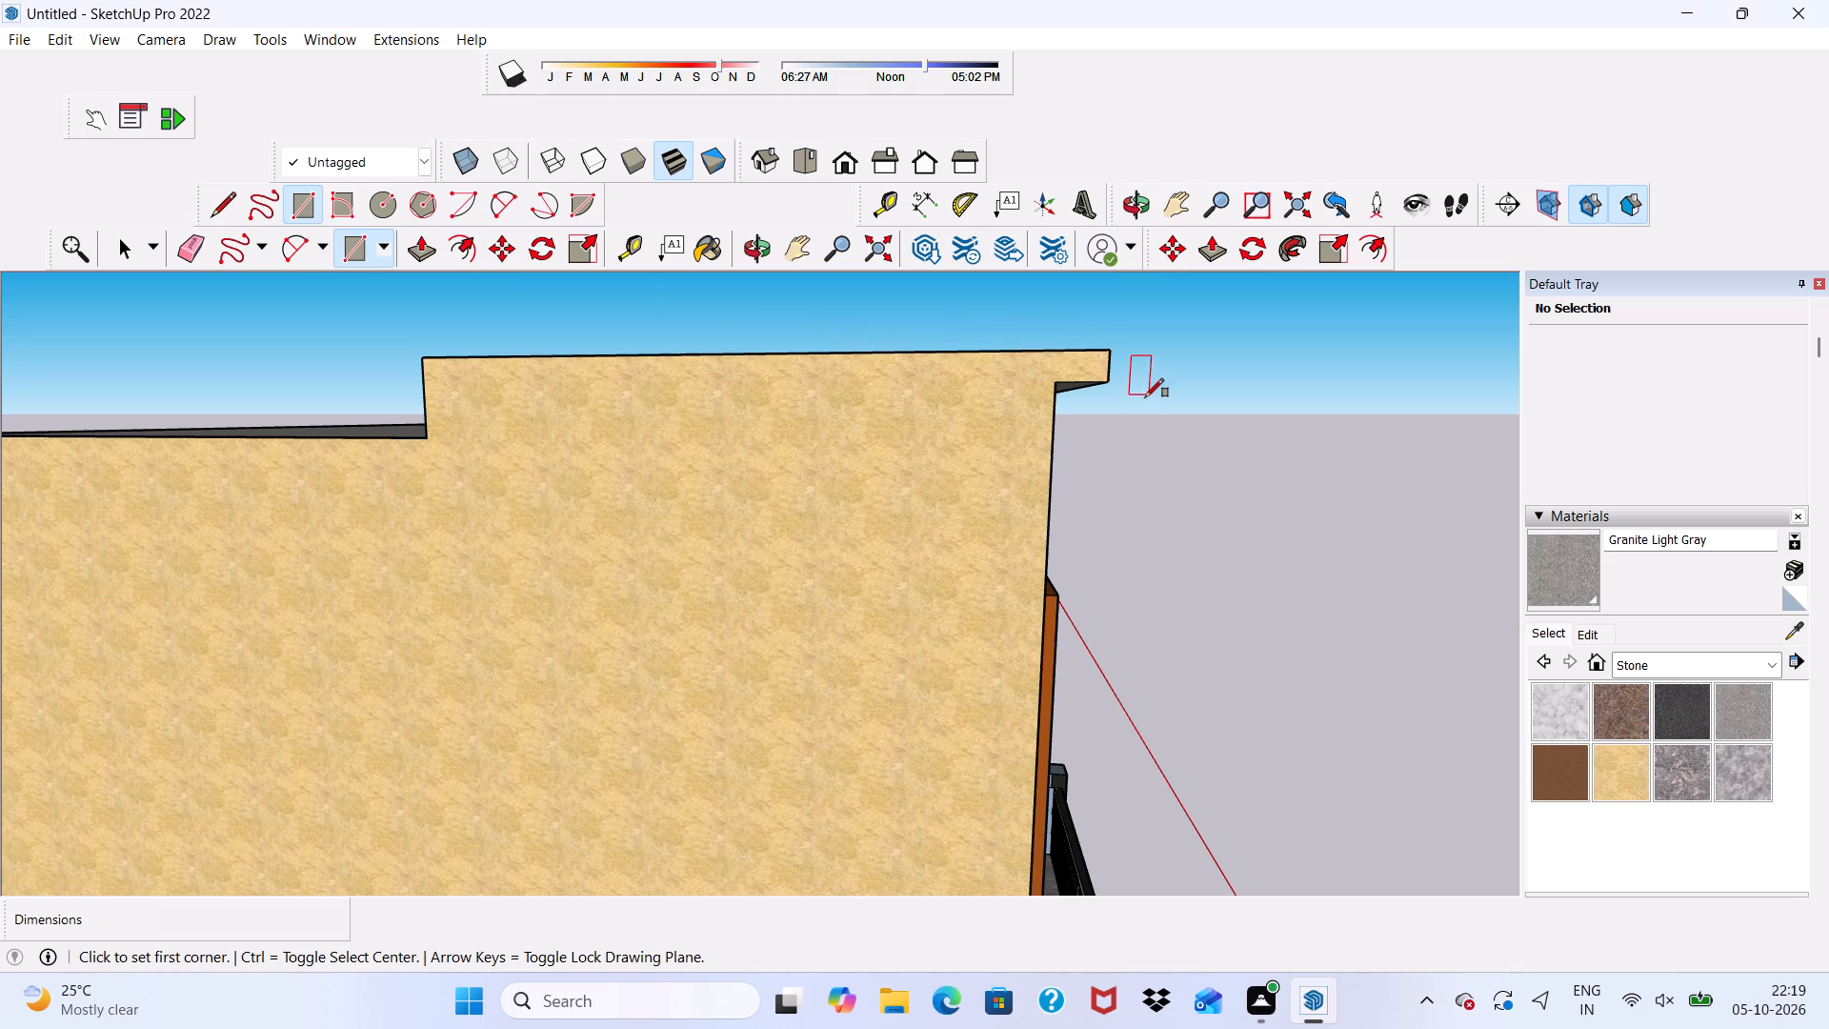
left_click(1103, 353)
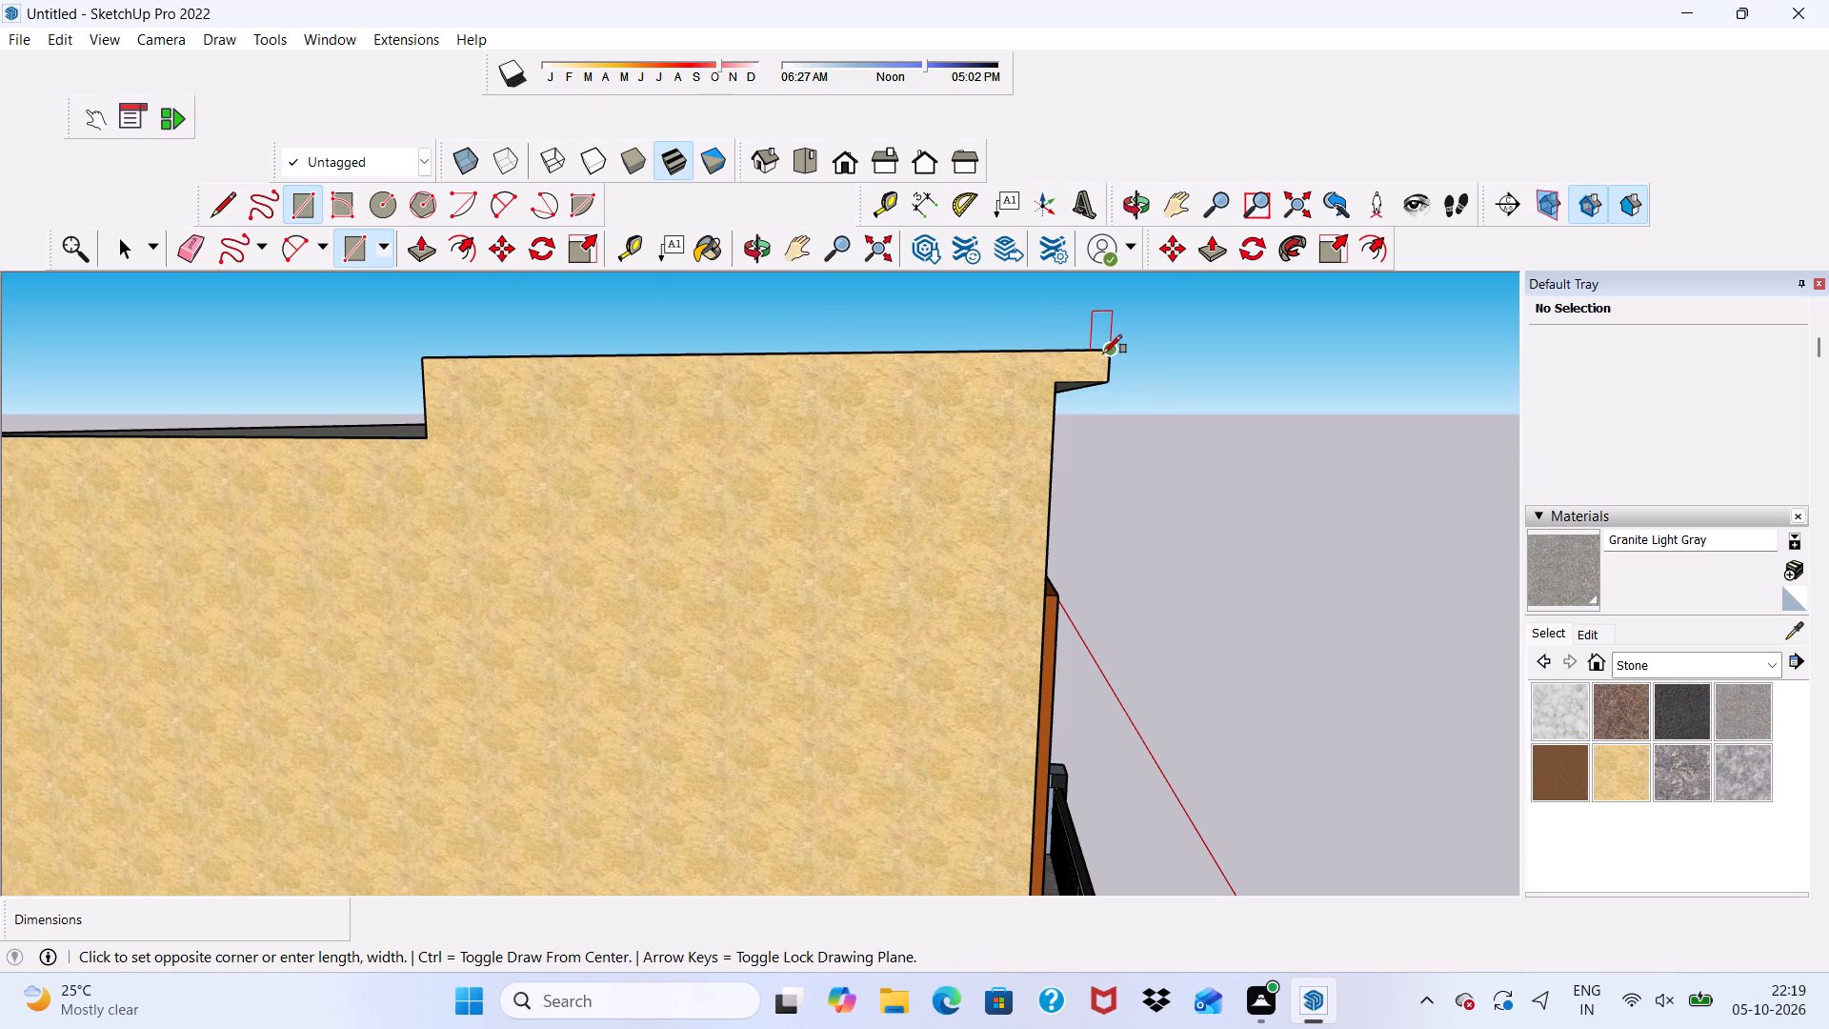
left_click(426, 385)
key("space")
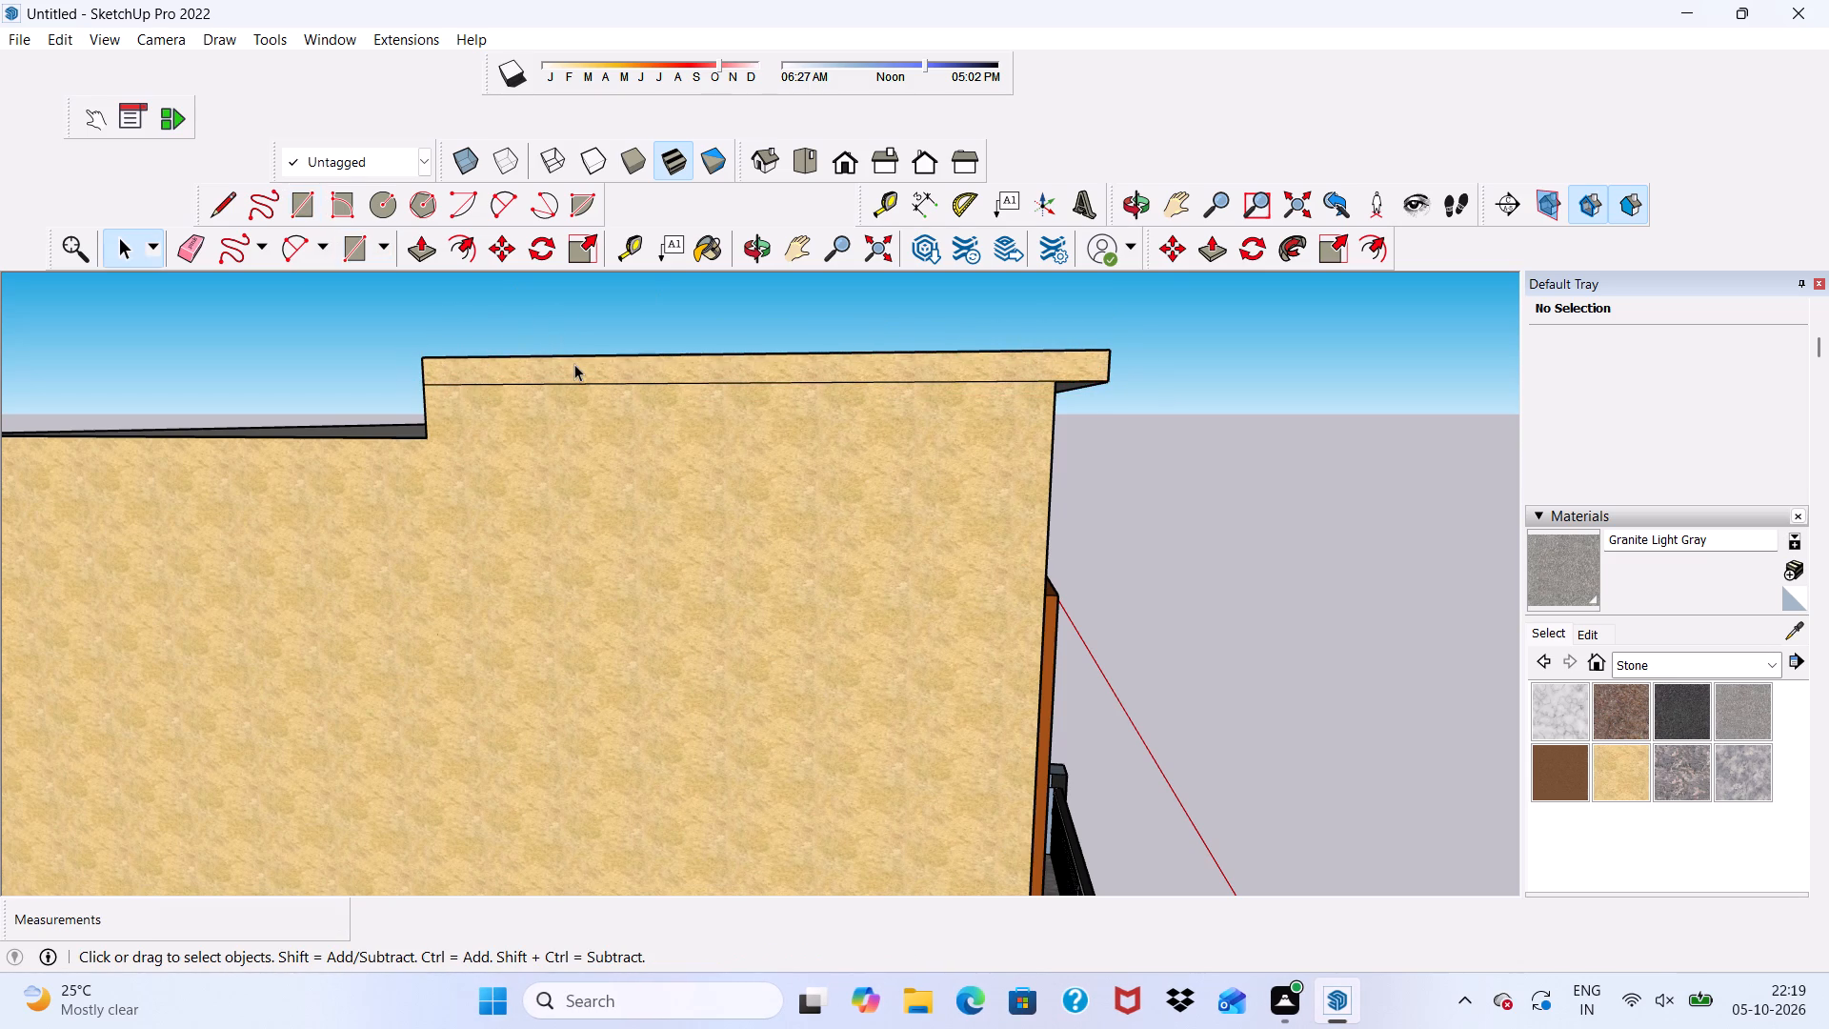
Pull the strip at the top of the tower's sand-coloured outer side face outward by 1'.
scroll(413, 540, "up", 1)
left_click(533, 351)
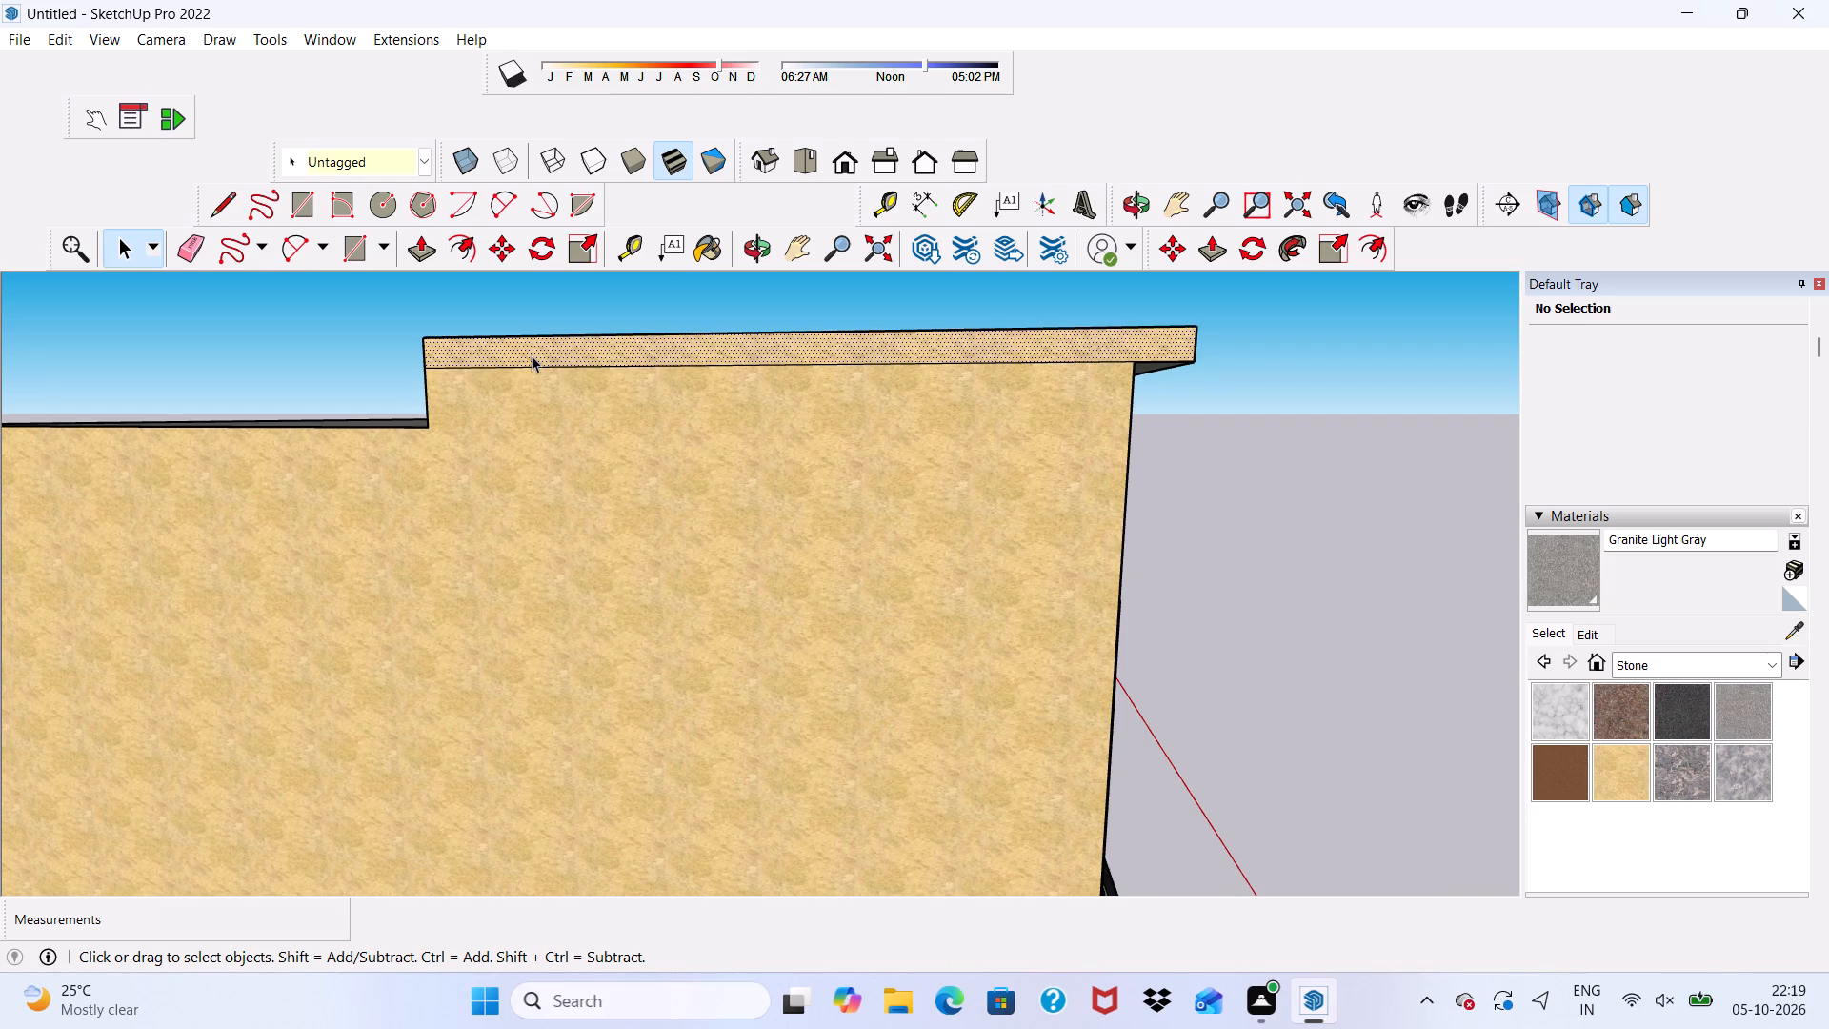
scroll(573, 402, "up", 1)
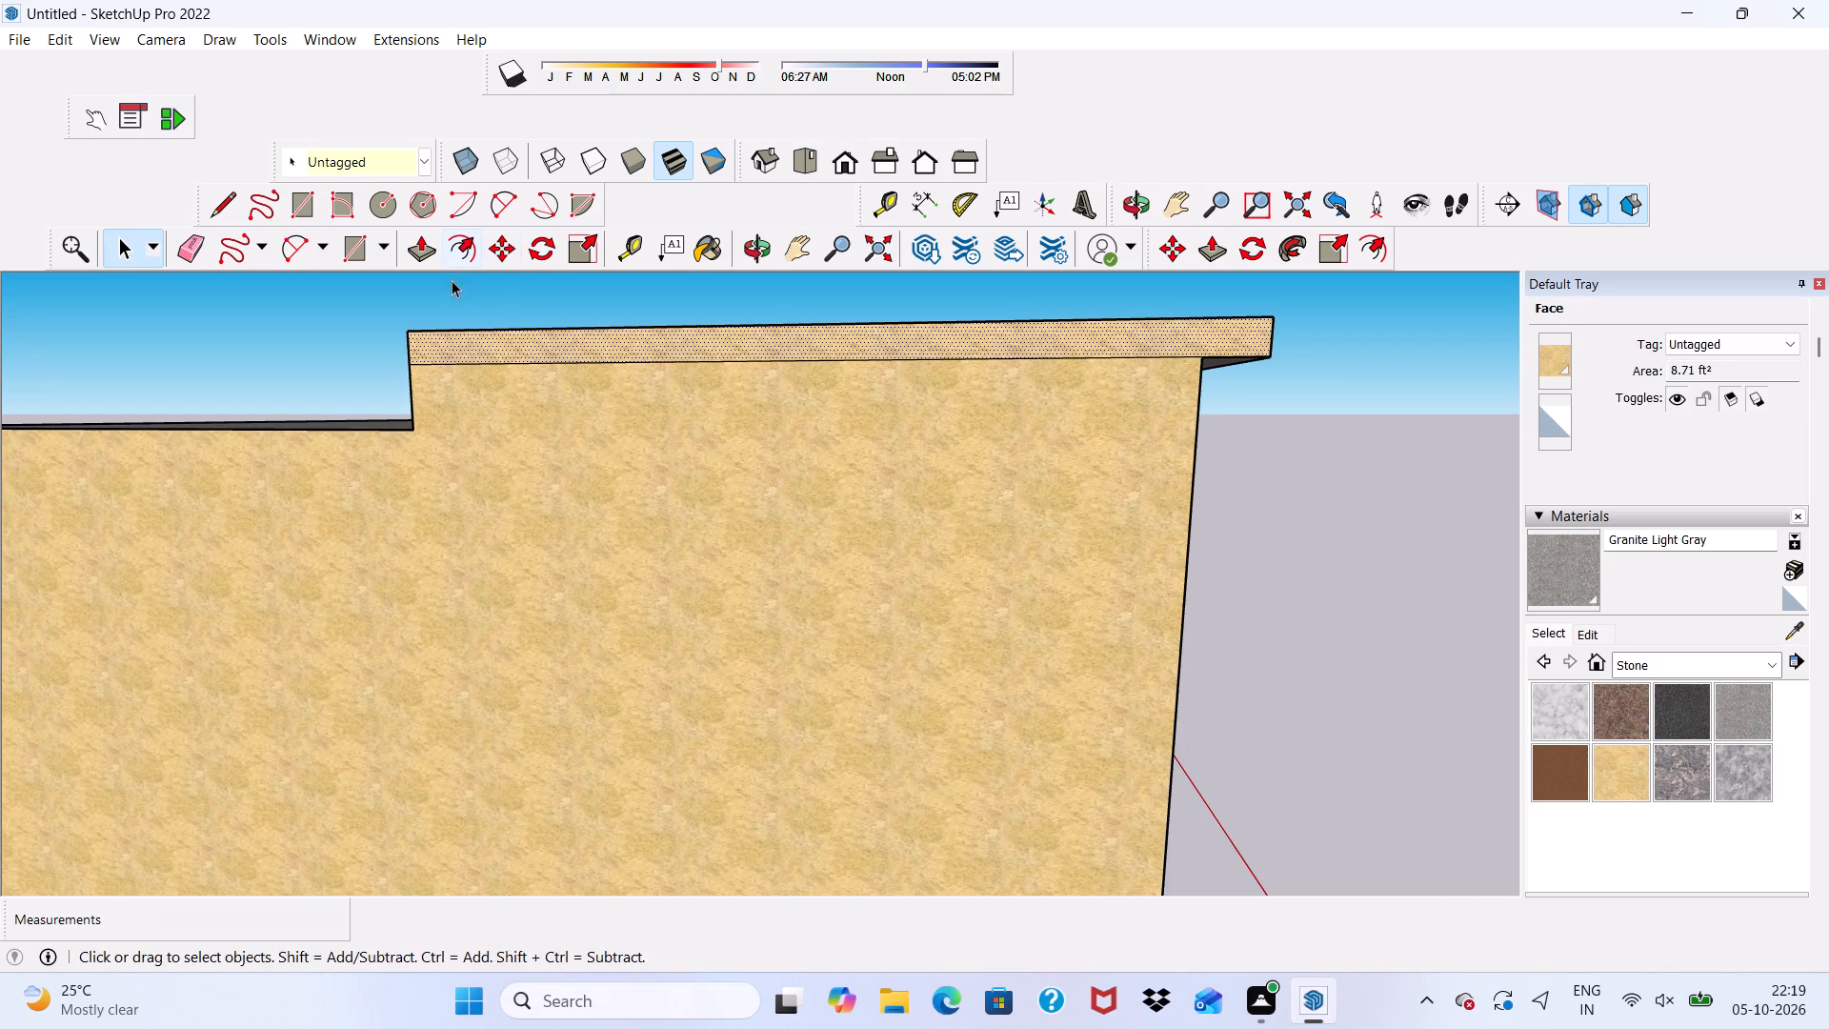
left_click(427, 252)
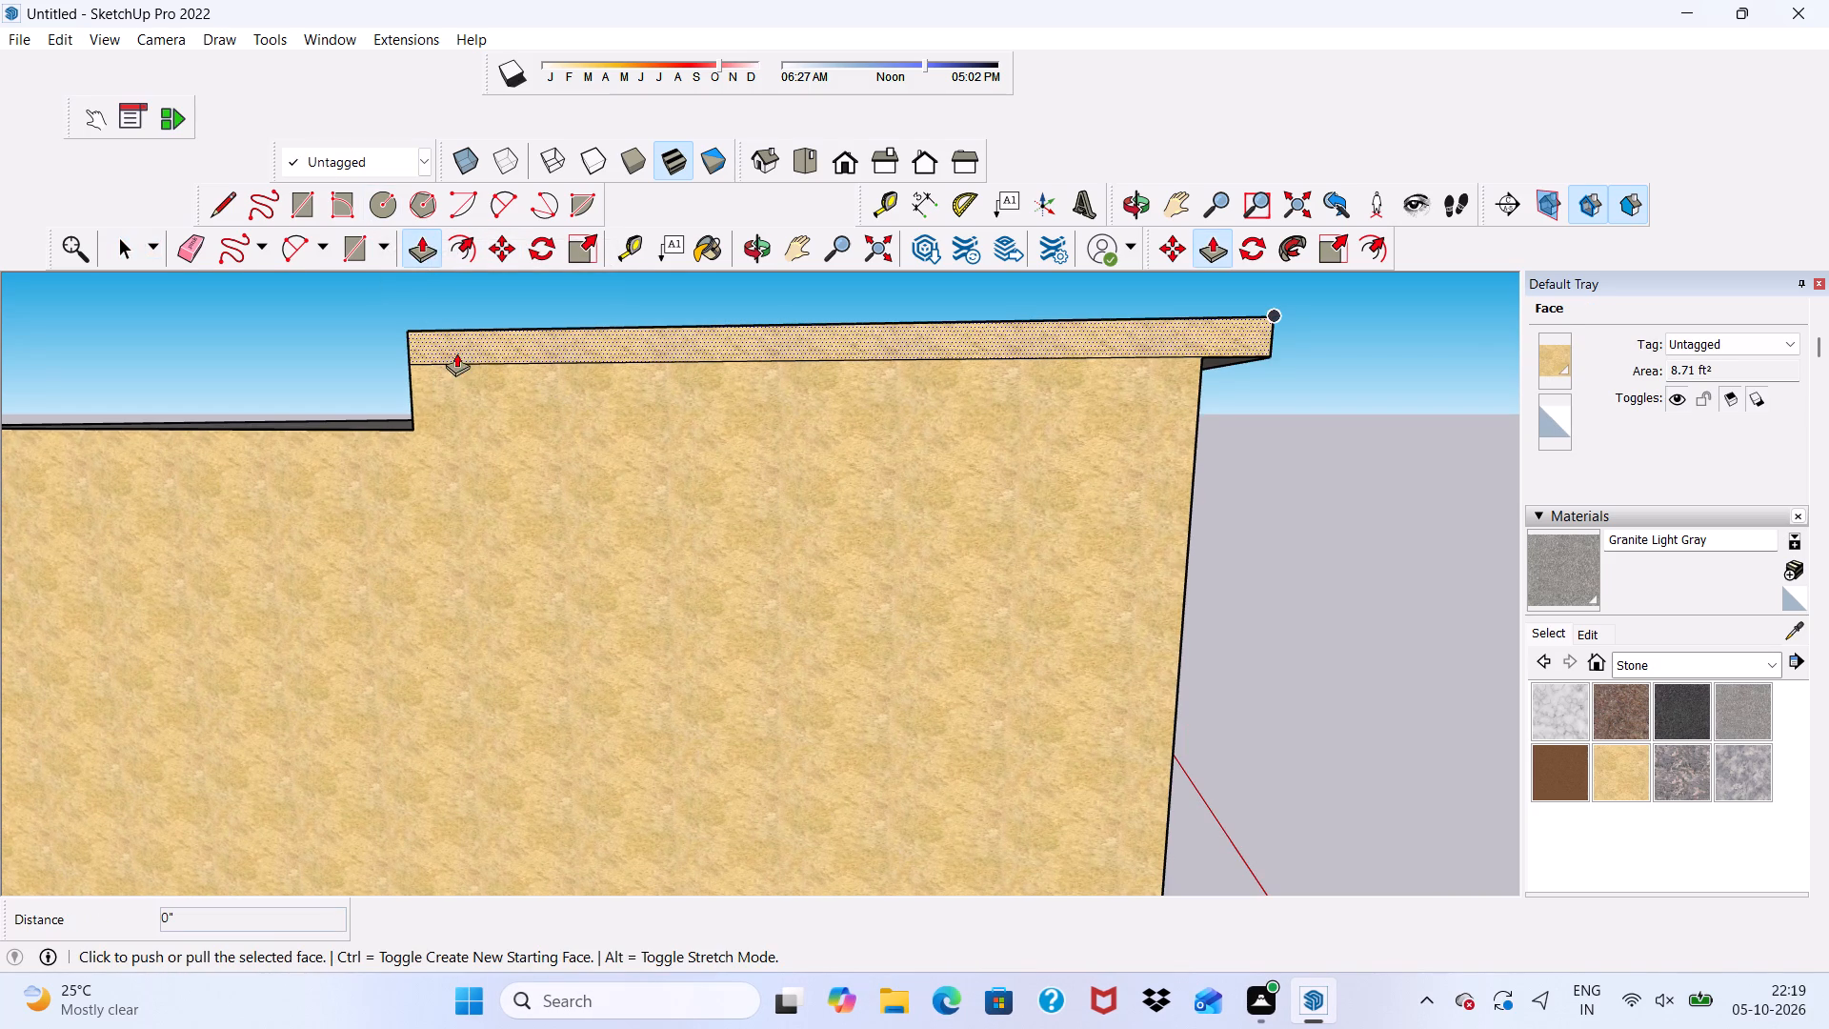
left_click(464, 343)
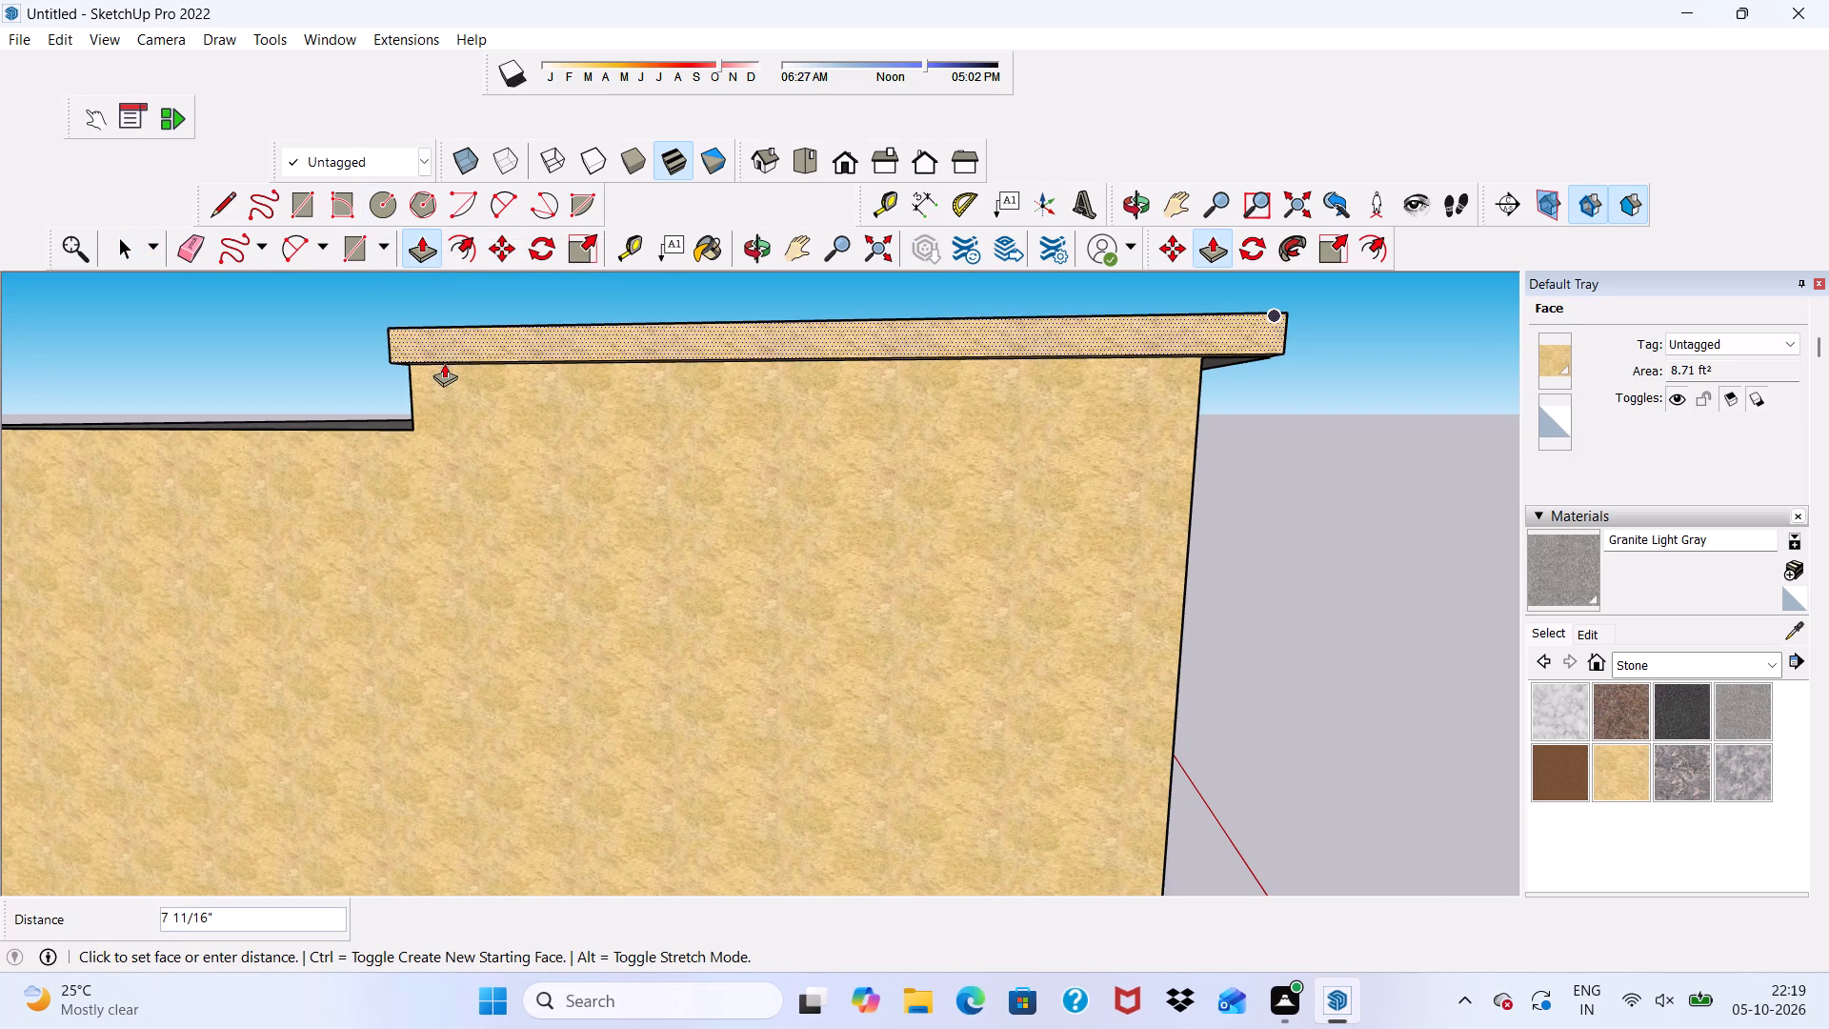
key("1")
key("apostrophe")
key("Return")
scroll(423, 462, "down", 3)
scroll(466, 524, "up", 1)
scroll(467, 525, "down", 4)
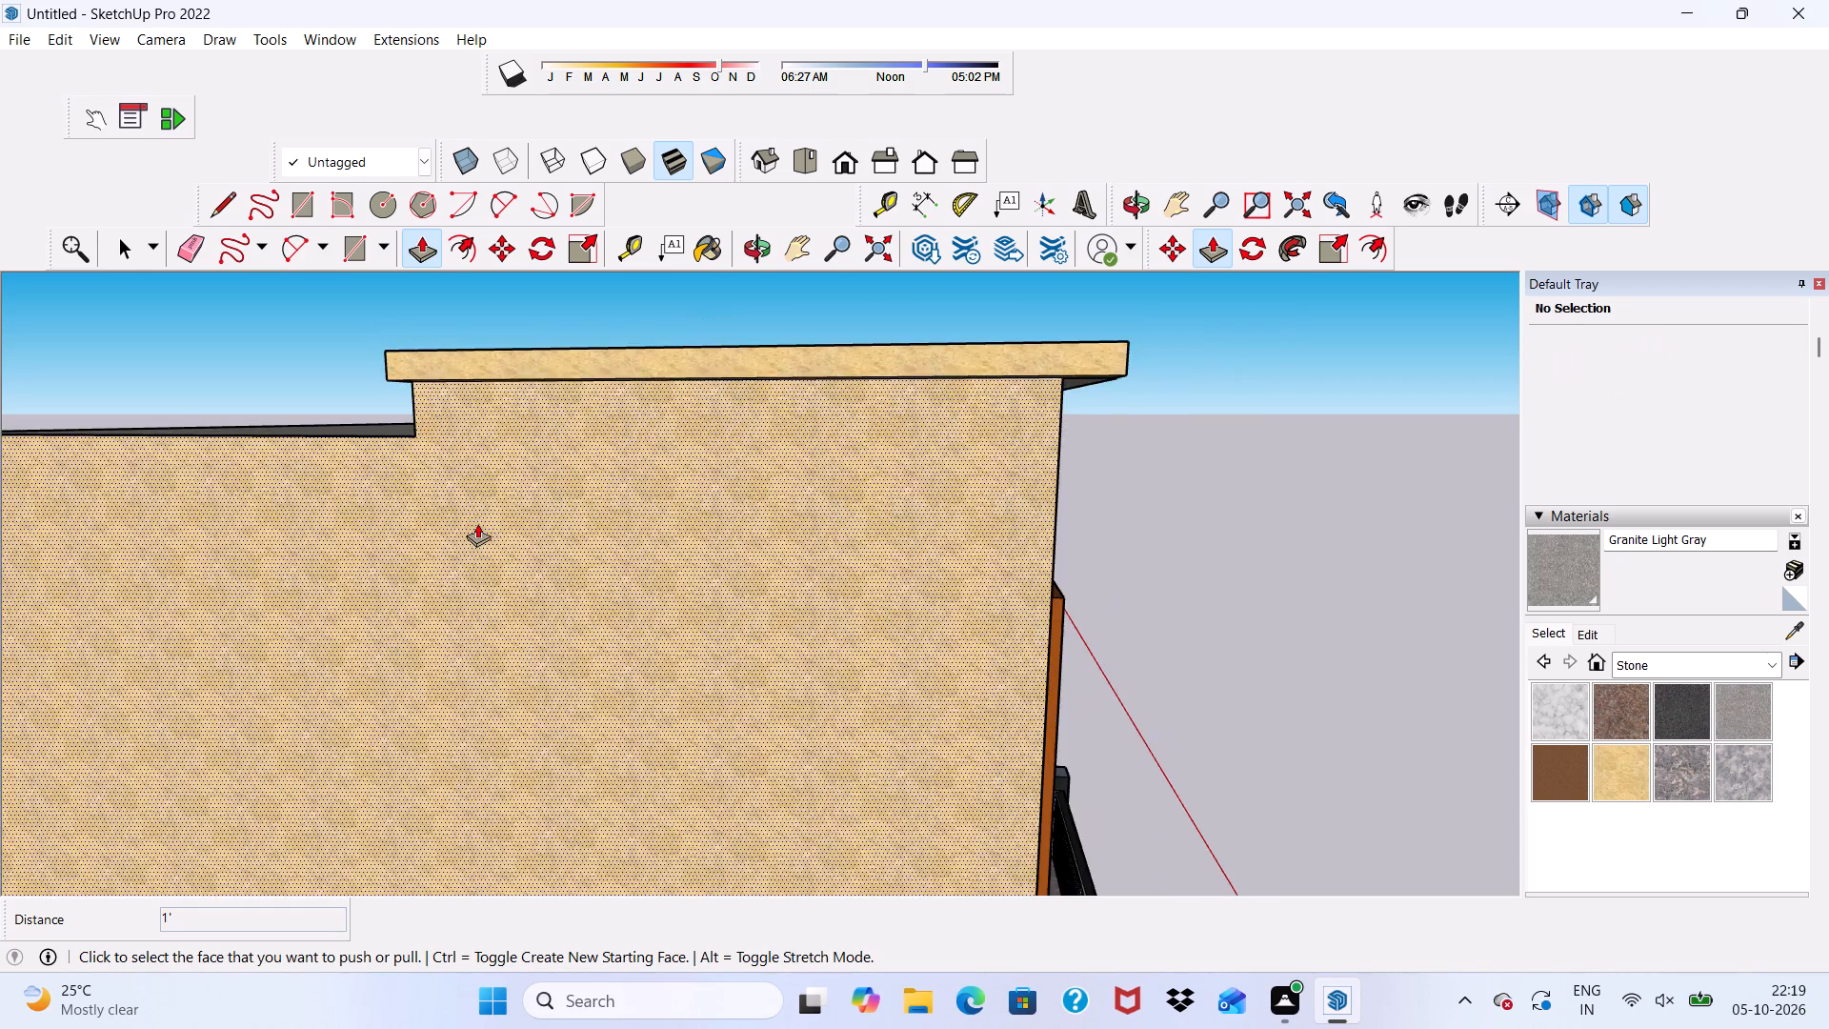
scroll(477, 523, "down", 4)
middle_click_drag(569, 509, 108, 550)
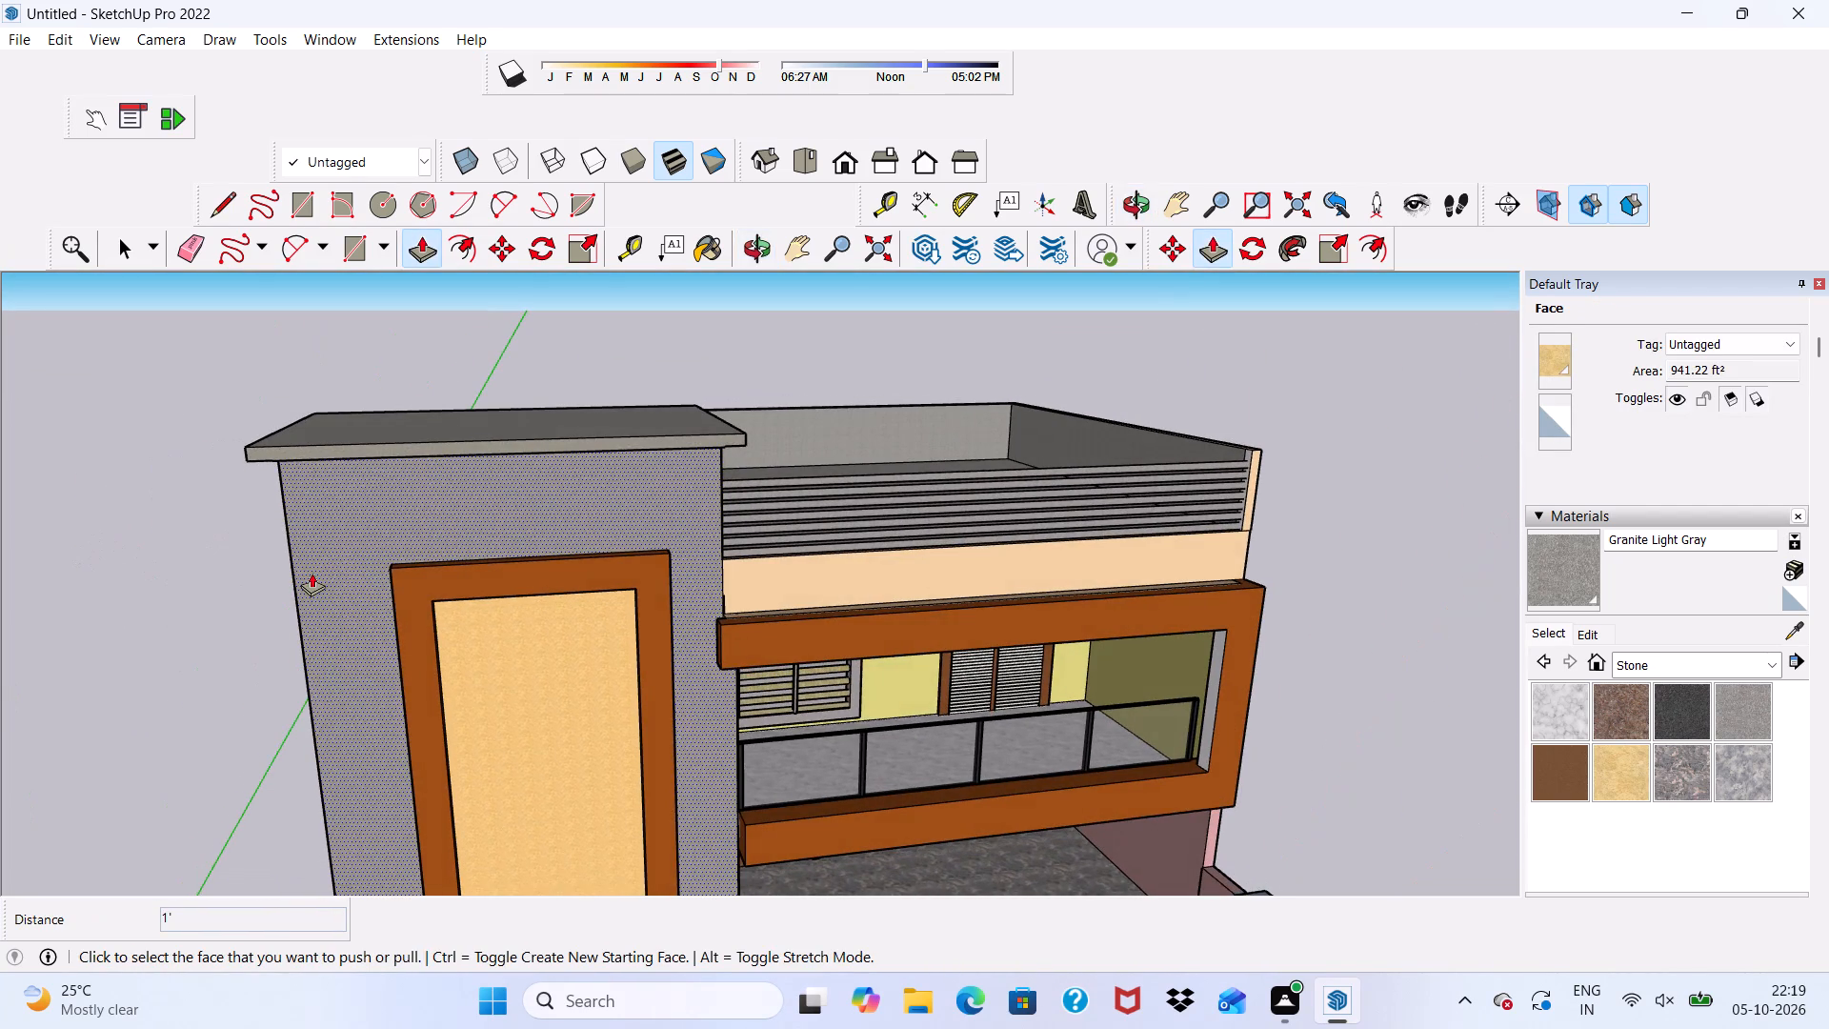
key("space")
Examine the whole house from the front and from above, including the tower ledge, balcony and boundary wall.
scroll(312, 573, "down", 9)
middle_click_drag(737, 424, 707, 351)
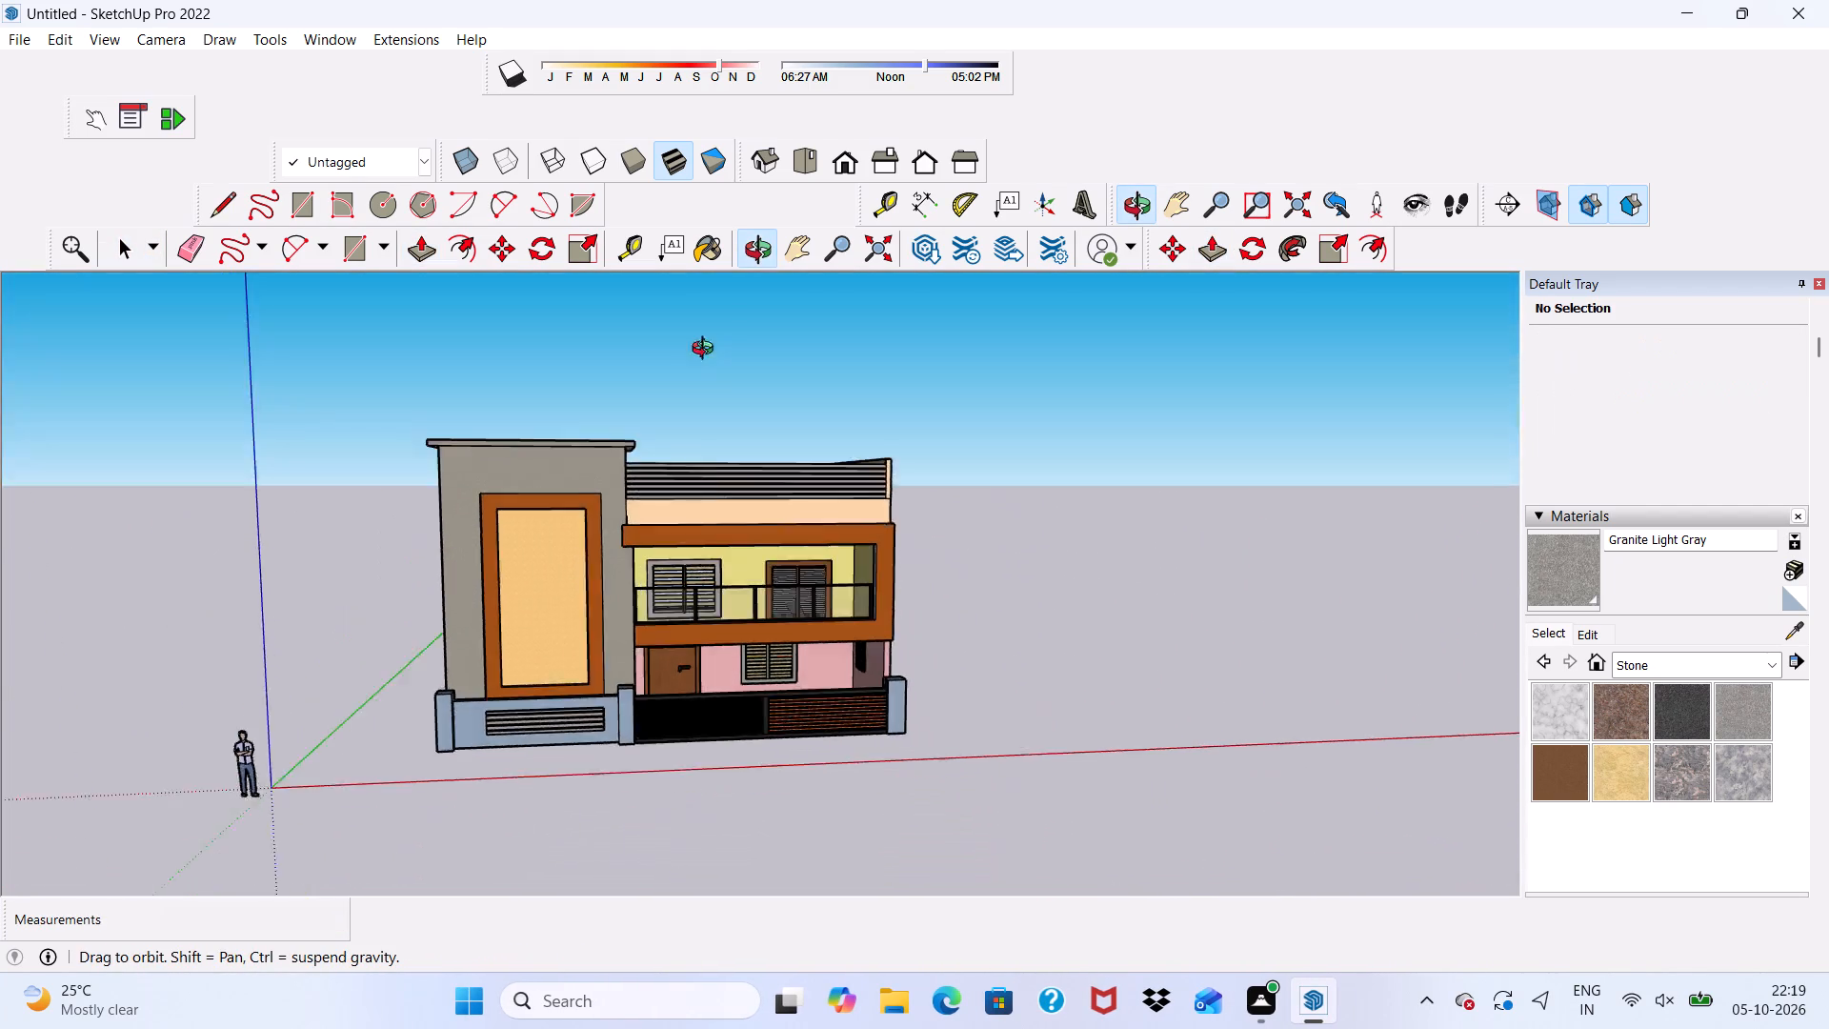
middle_click_drag(707, 351, 457, 586)
scroll(456, 589, "up", 5)
scroll(448, 631, "down", 1)
middle_click_drag(448, 632, 594, 359)
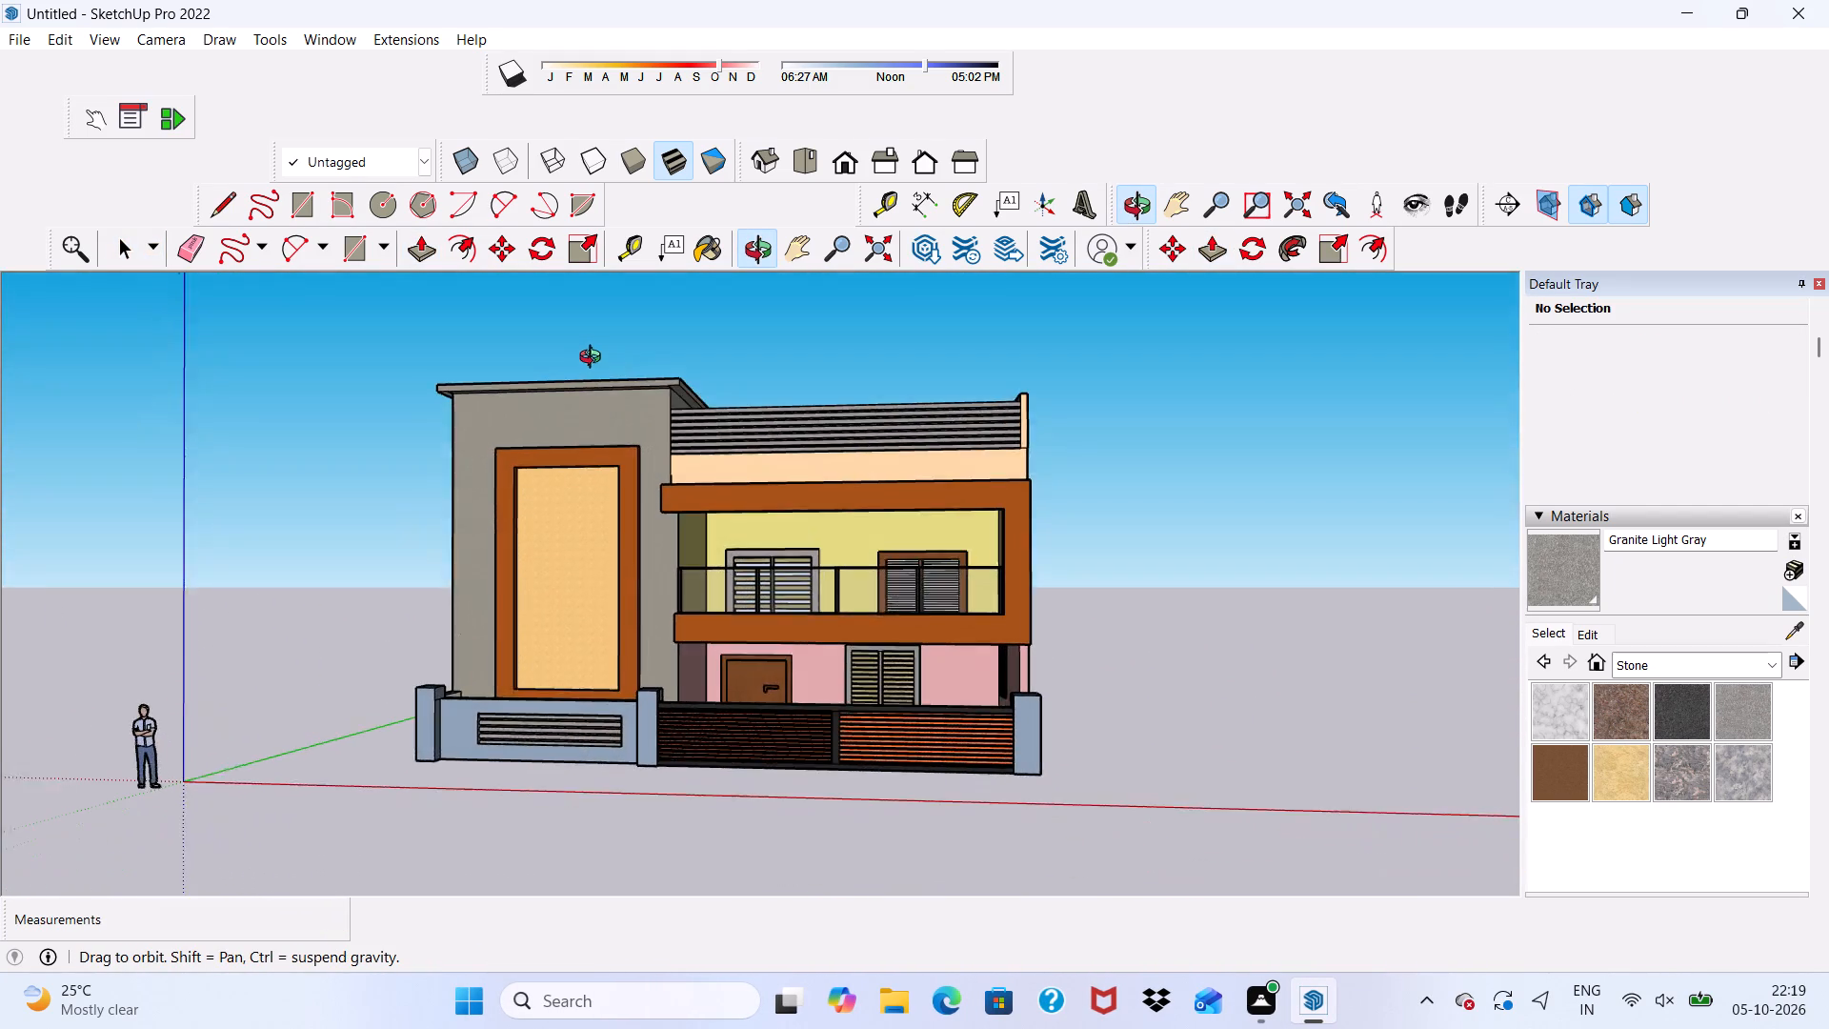
middle_click_drag(594, 359, 734, 559)
scroll(757, 650, "up", 4)
scroll(753, 659, "down", 3)
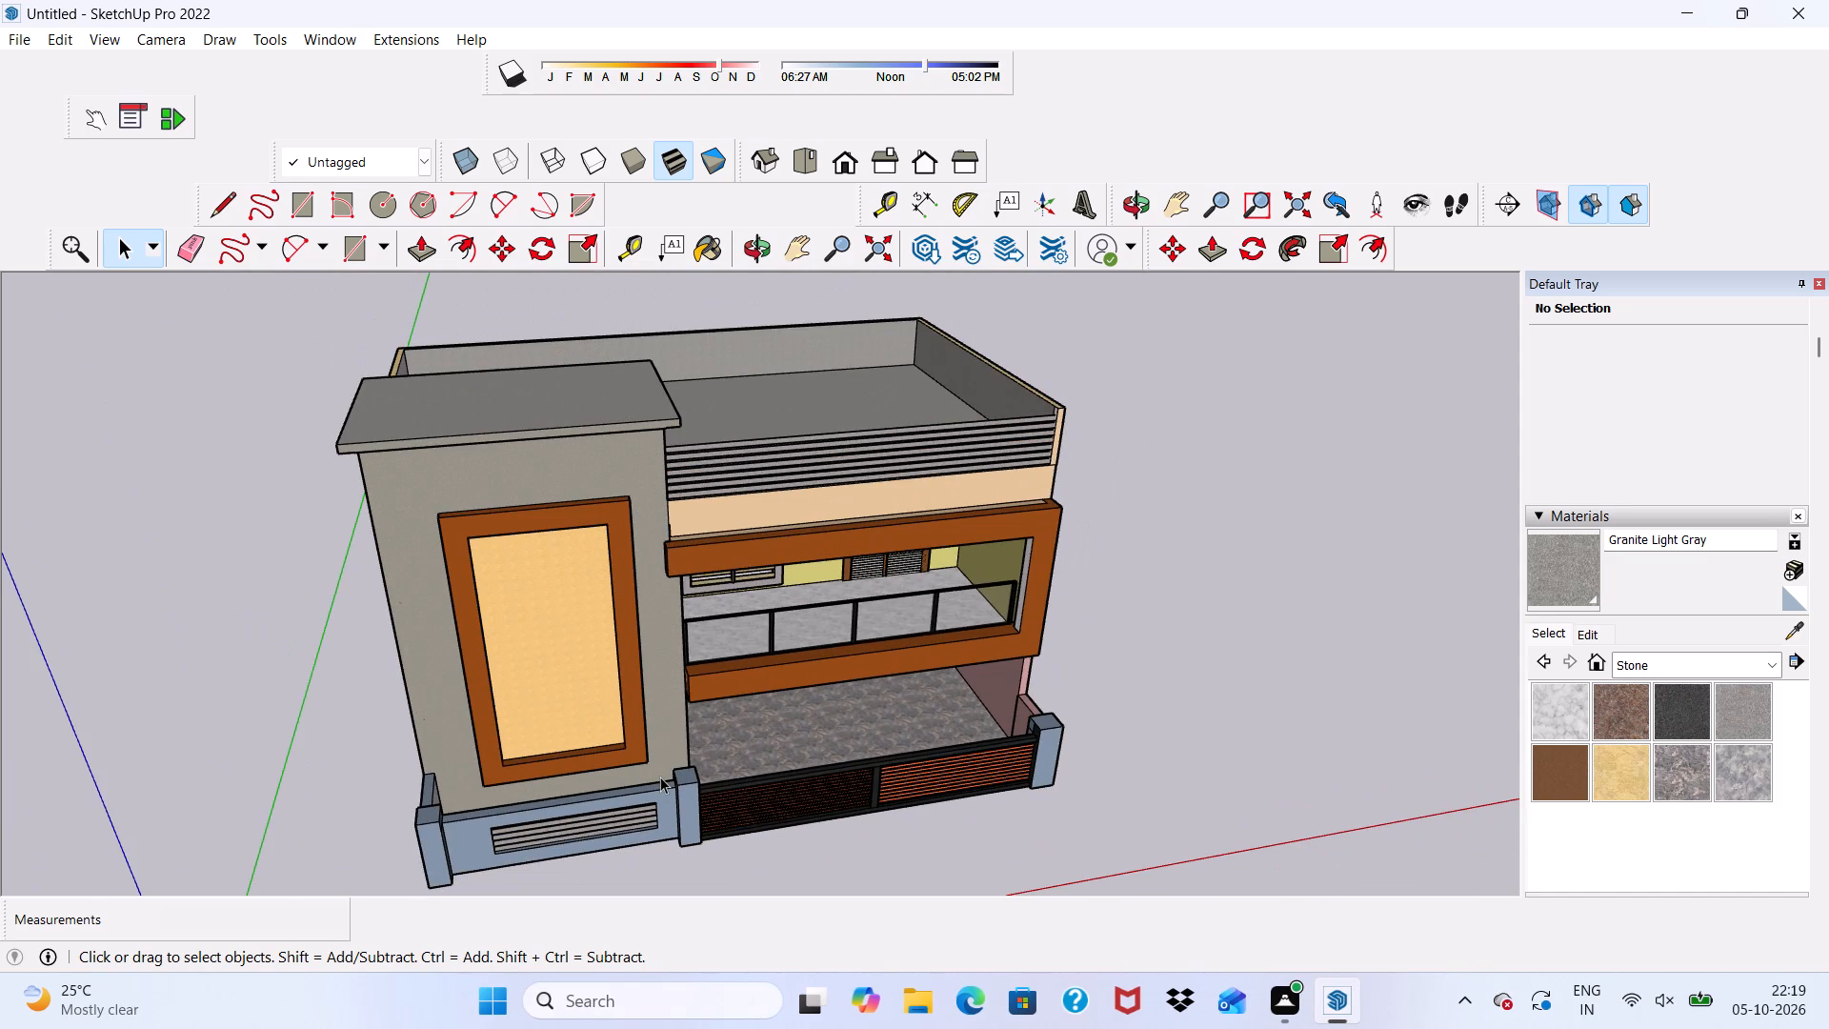
scroll(660, 777, "up", 4)
scroll(660, 777, "down", 1)
scroll(660, 777, "up", 1)
scroll(660, 777, "down", 2)
middle_click_drag(660, 777, 553, 625)
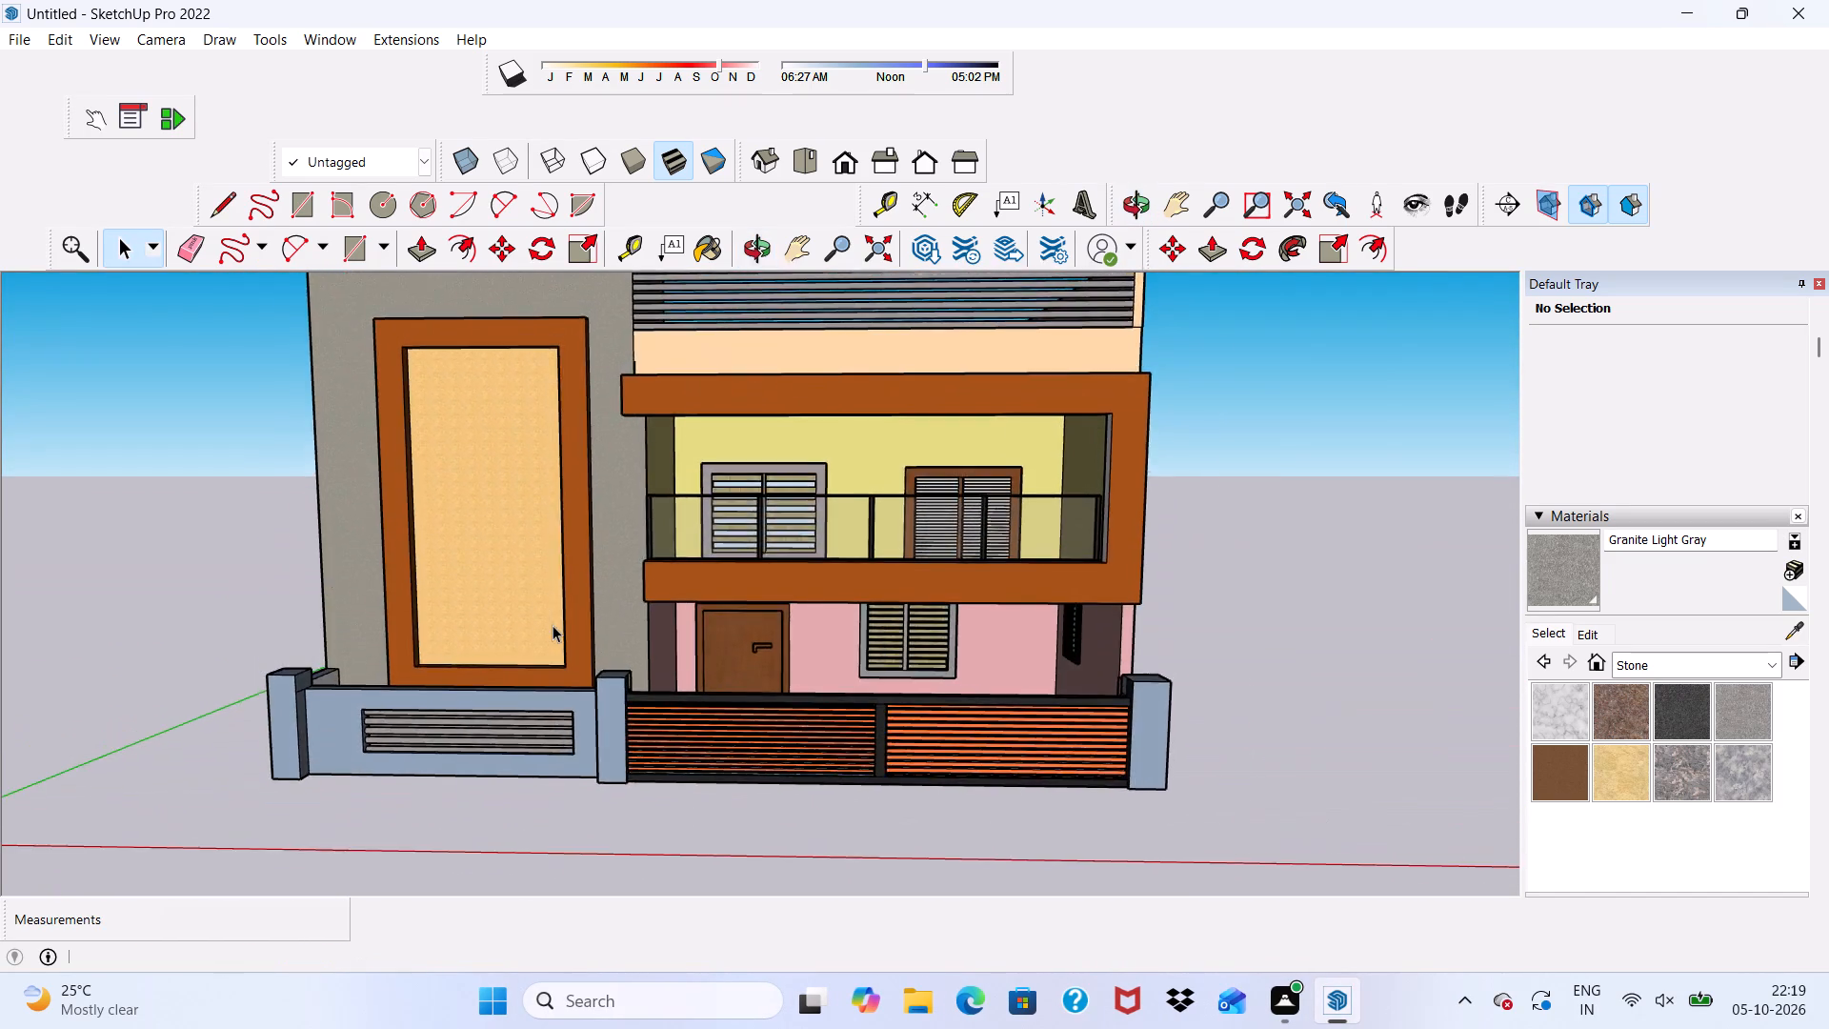
scroll(553, 625, "up", 4)
scroll(553, 625, "down", 3)
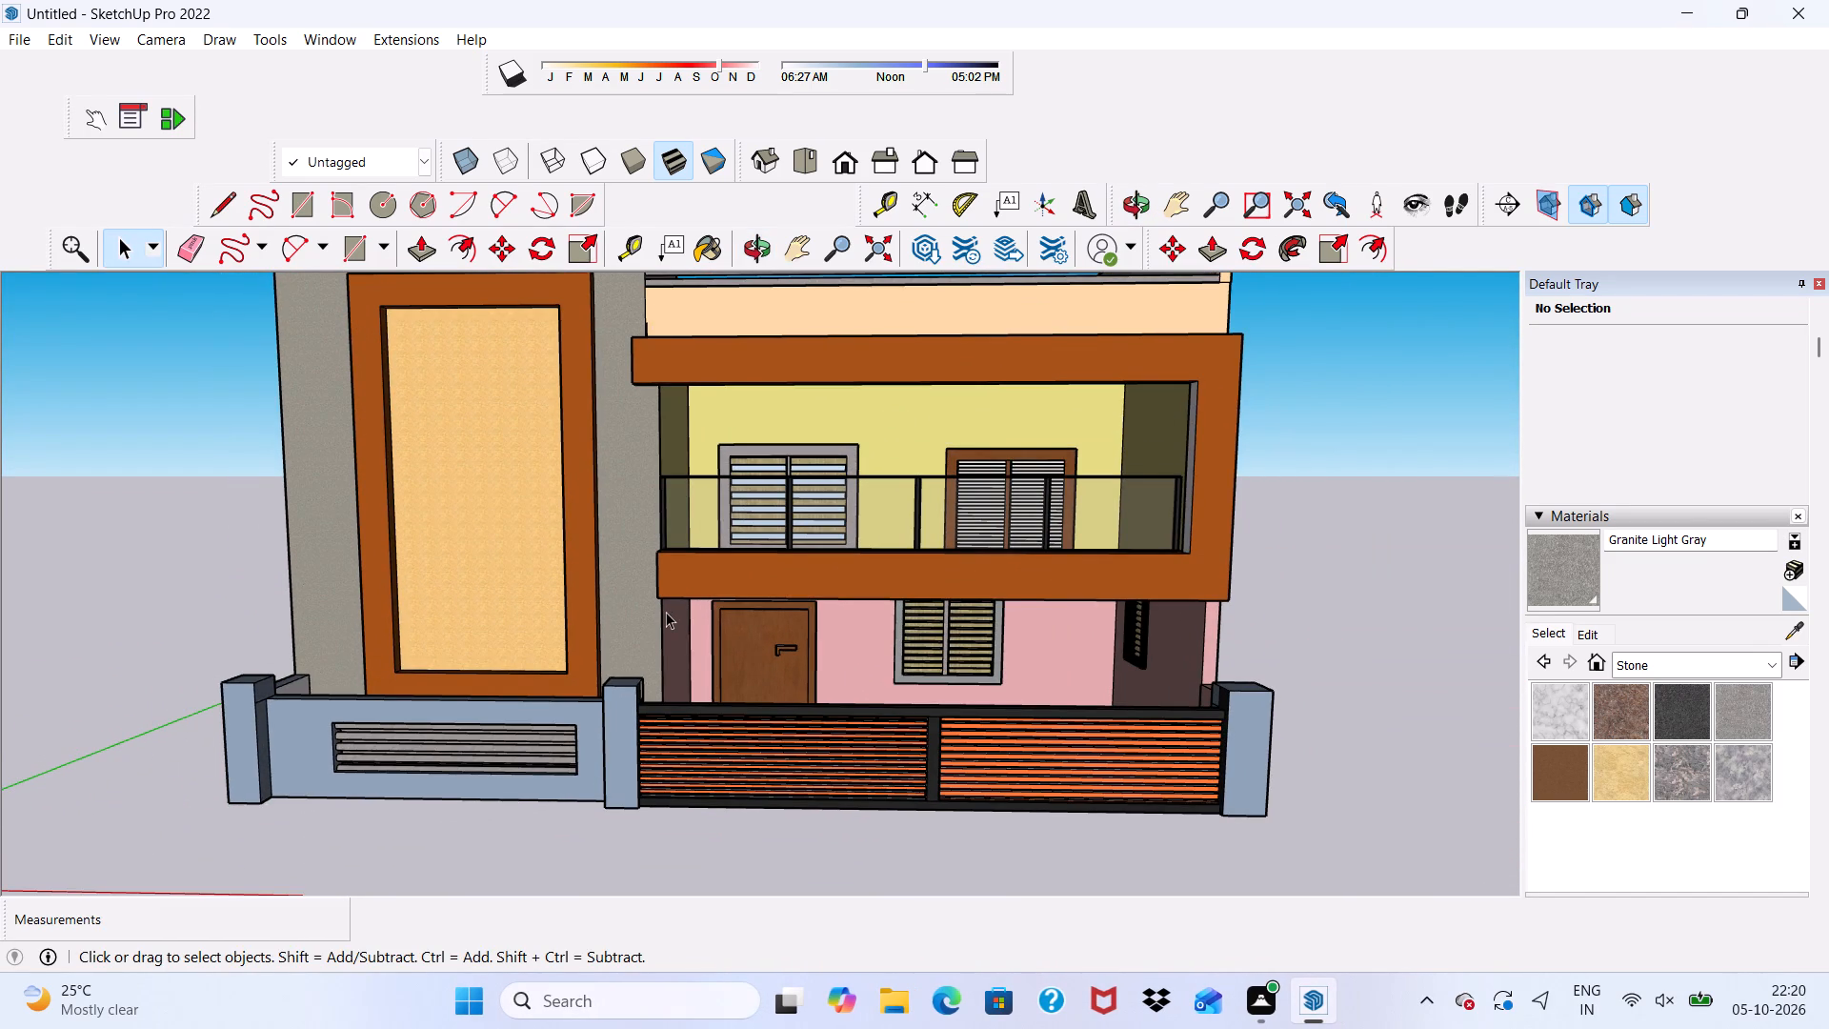
scroll(666, 612, "up", 2)
scroll(666, 612, "down", 3)
scroll(869, 549, "down", 5)
scroll(658, 641, "up", 4)
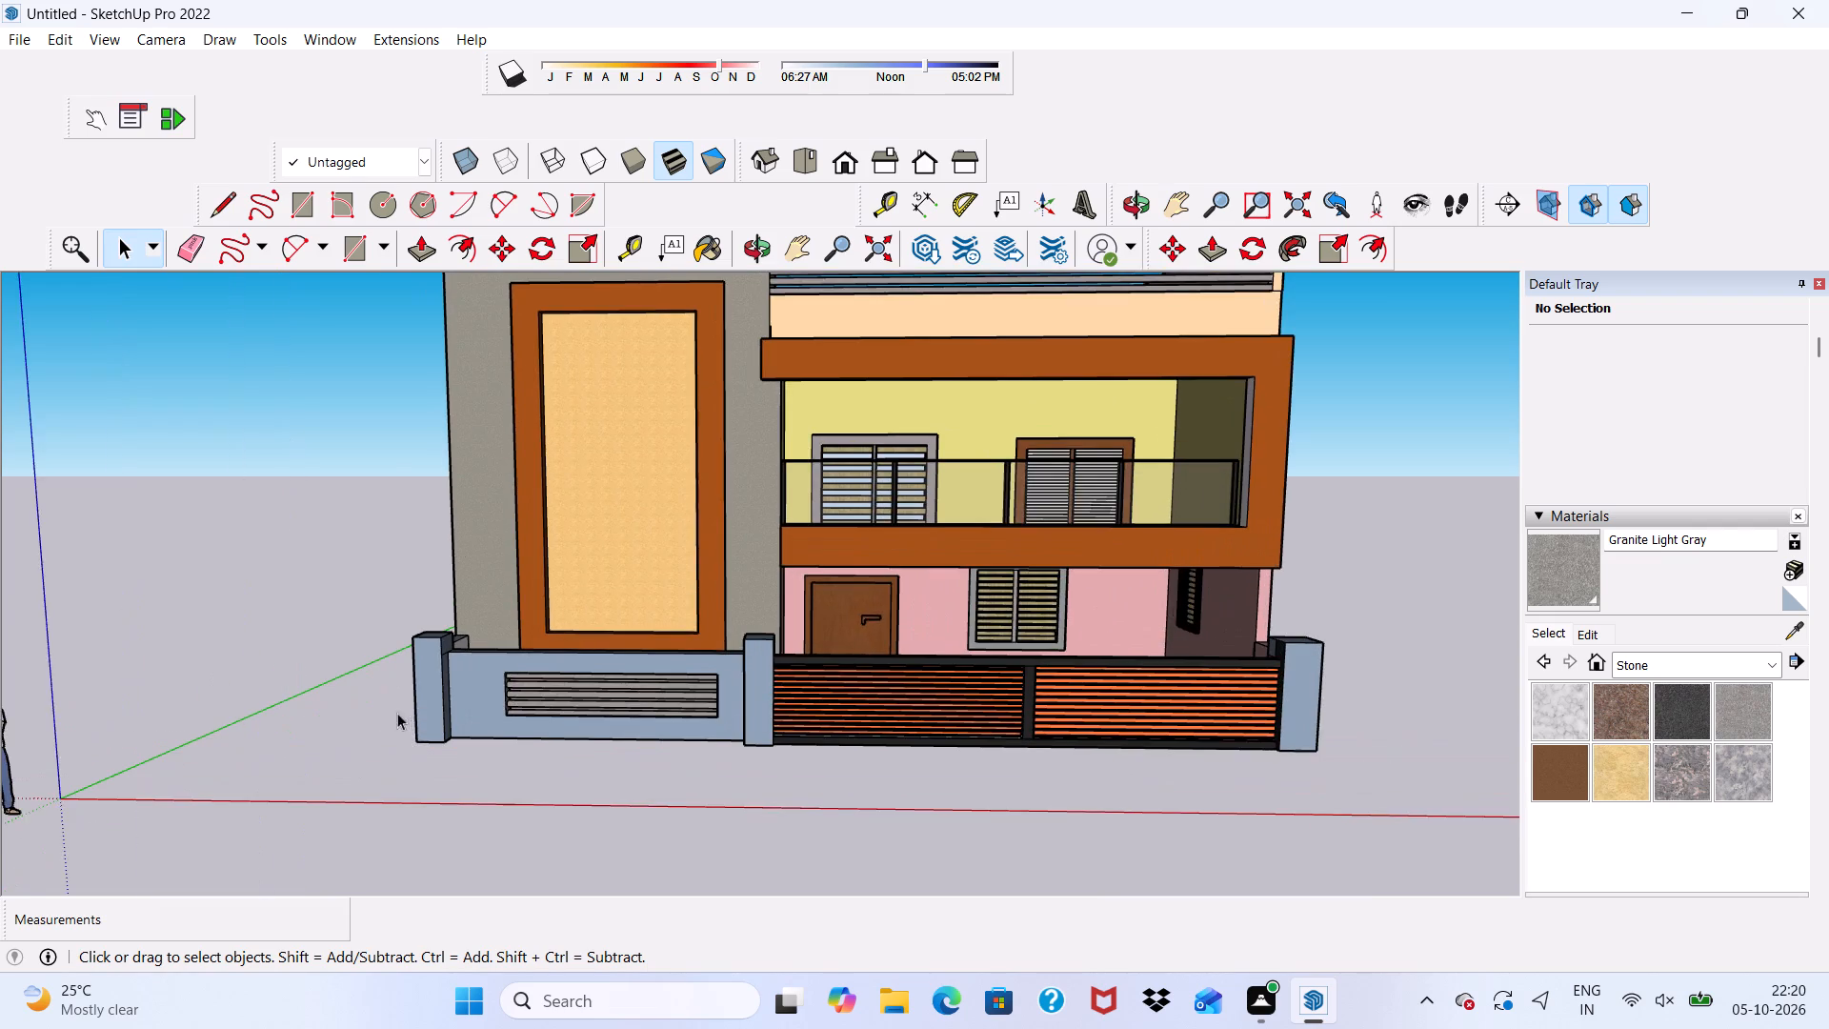
scroll(363, 647, "up", 1)
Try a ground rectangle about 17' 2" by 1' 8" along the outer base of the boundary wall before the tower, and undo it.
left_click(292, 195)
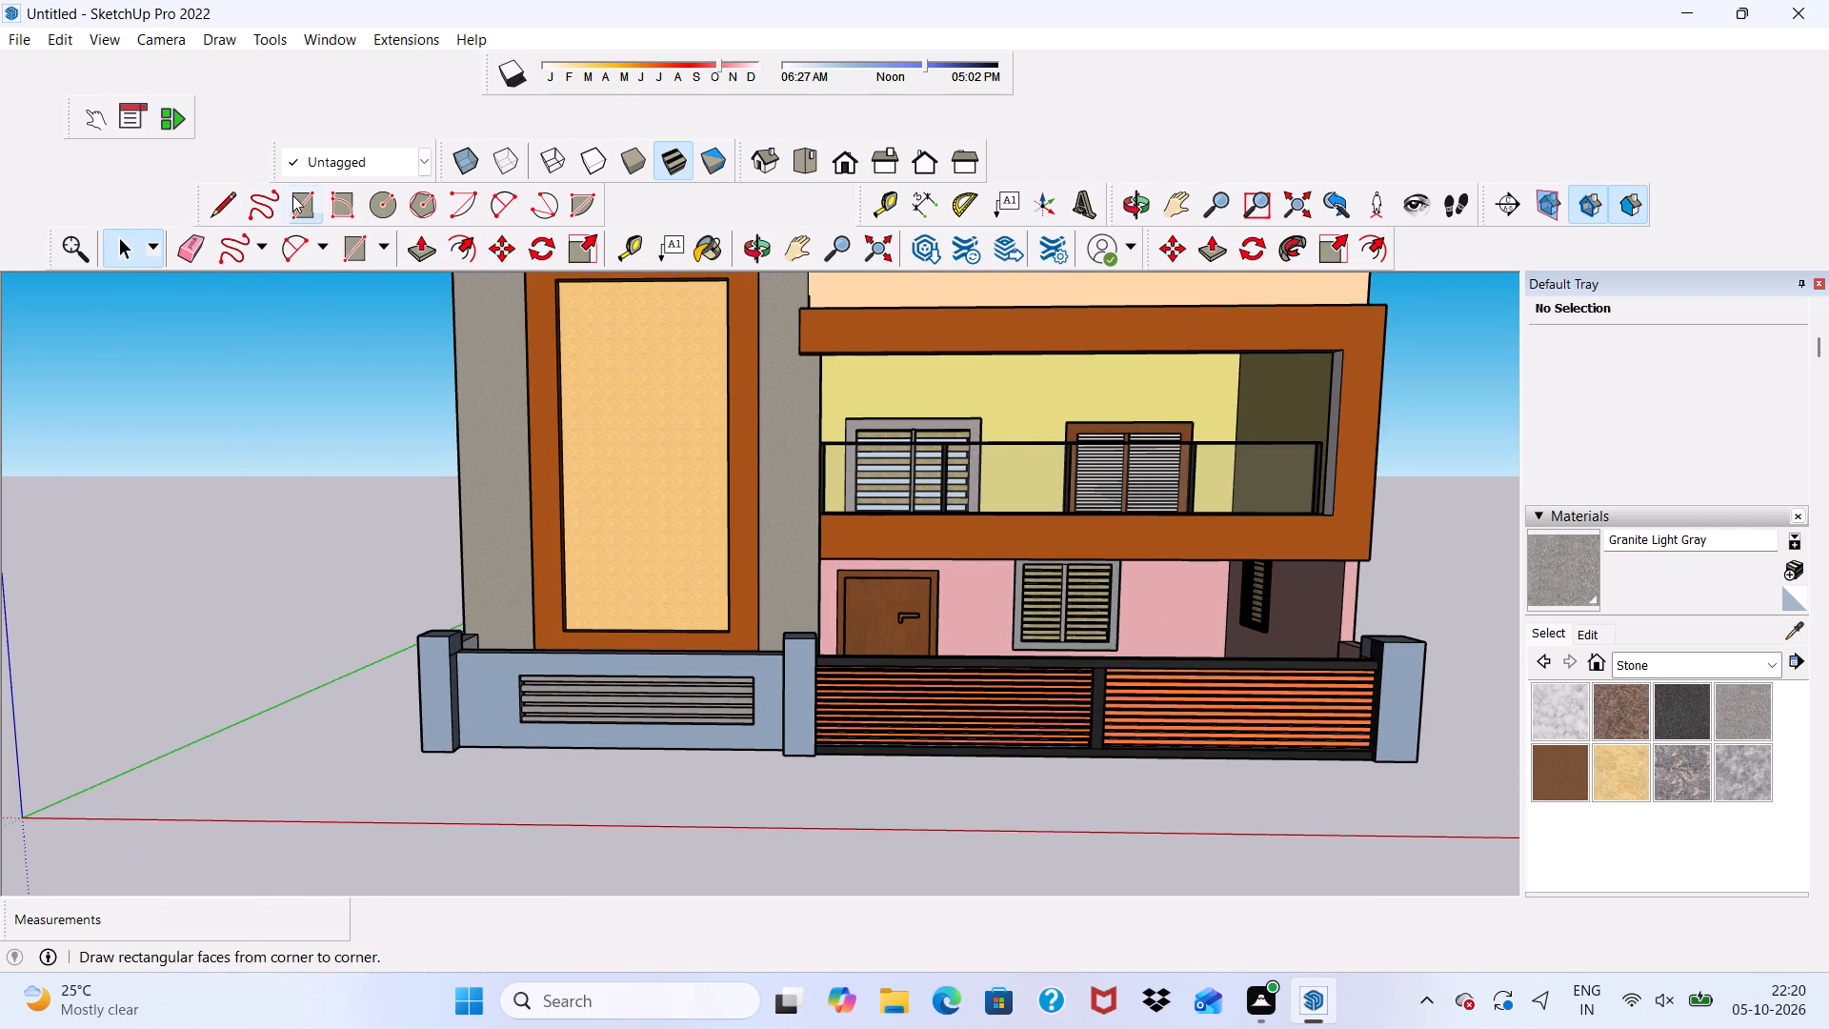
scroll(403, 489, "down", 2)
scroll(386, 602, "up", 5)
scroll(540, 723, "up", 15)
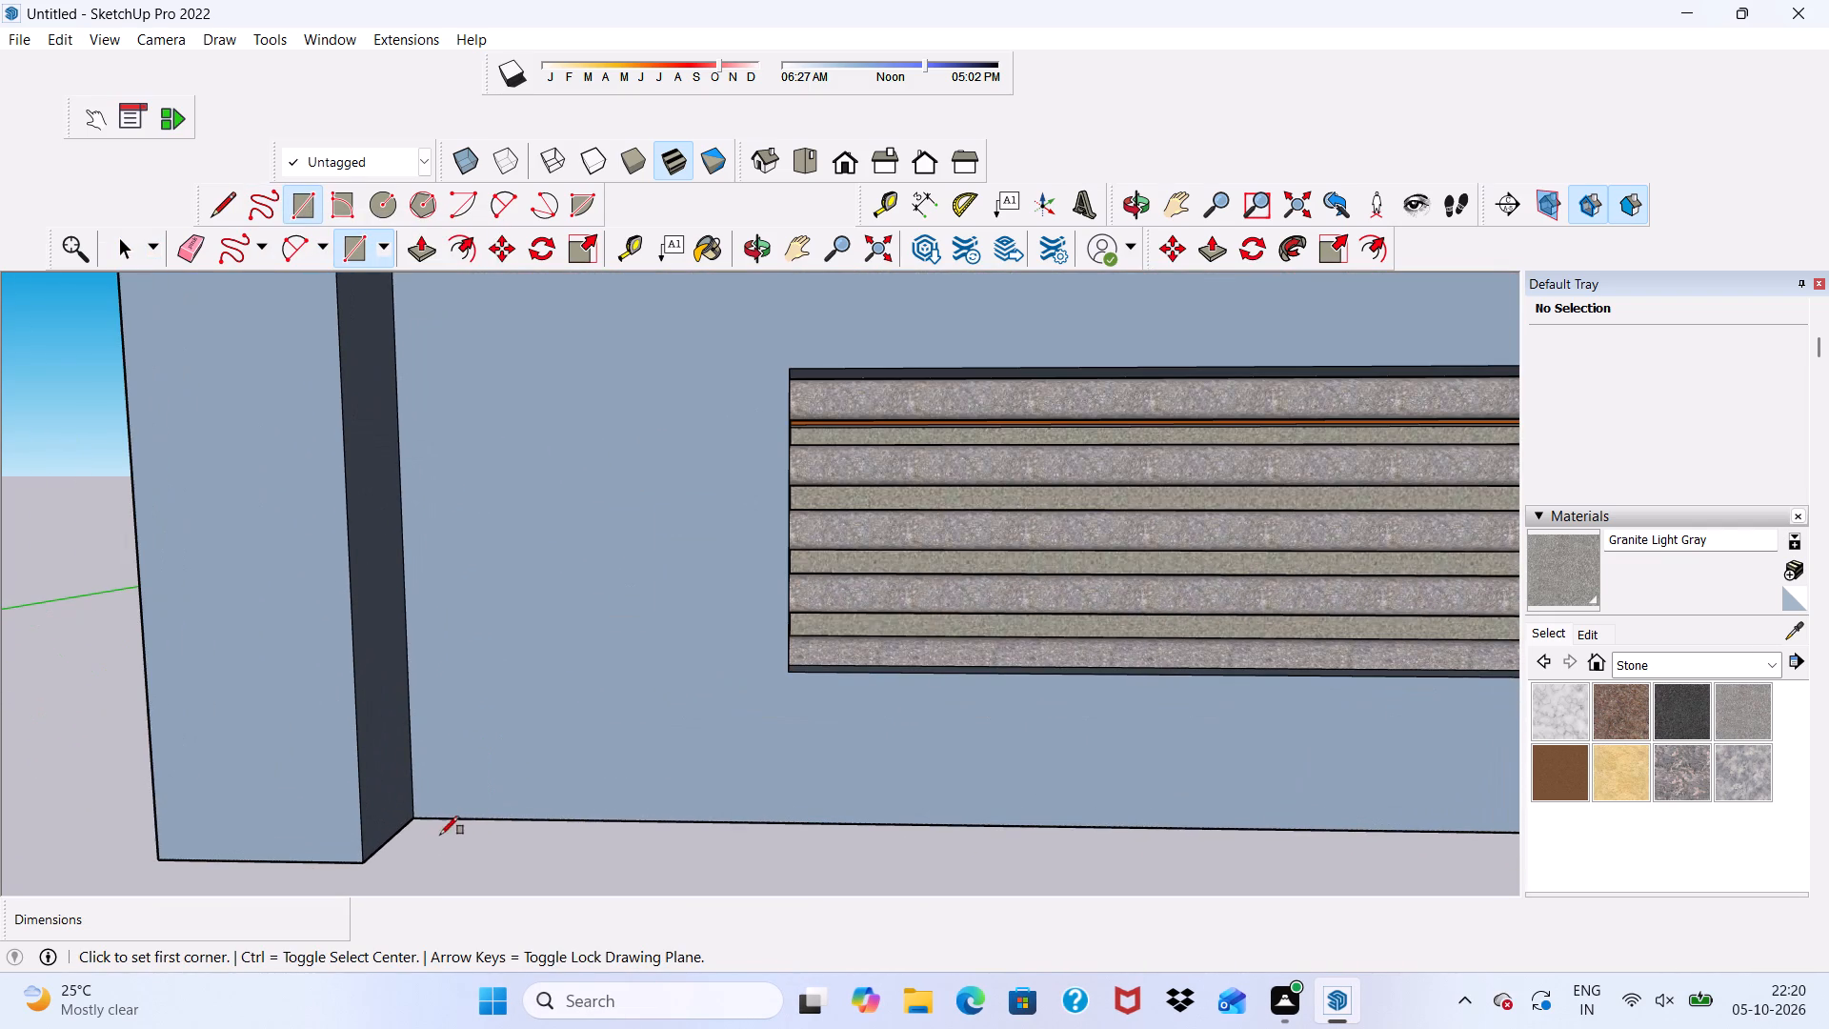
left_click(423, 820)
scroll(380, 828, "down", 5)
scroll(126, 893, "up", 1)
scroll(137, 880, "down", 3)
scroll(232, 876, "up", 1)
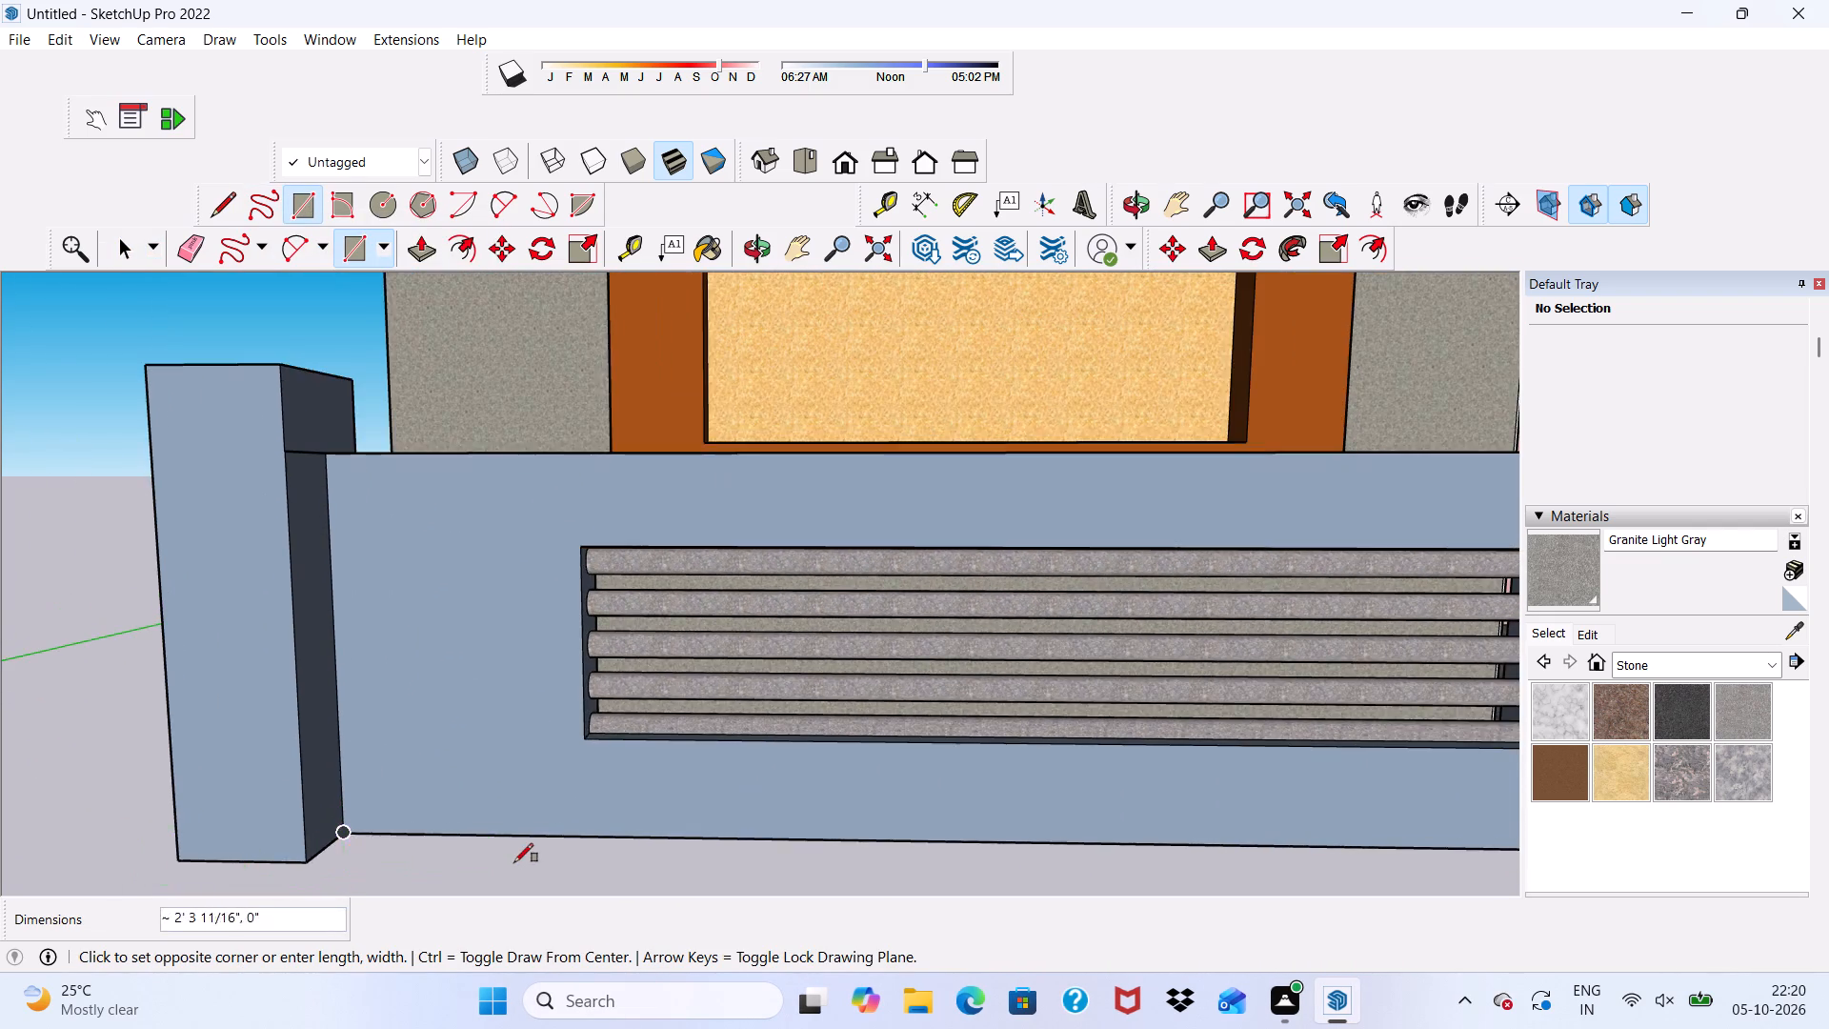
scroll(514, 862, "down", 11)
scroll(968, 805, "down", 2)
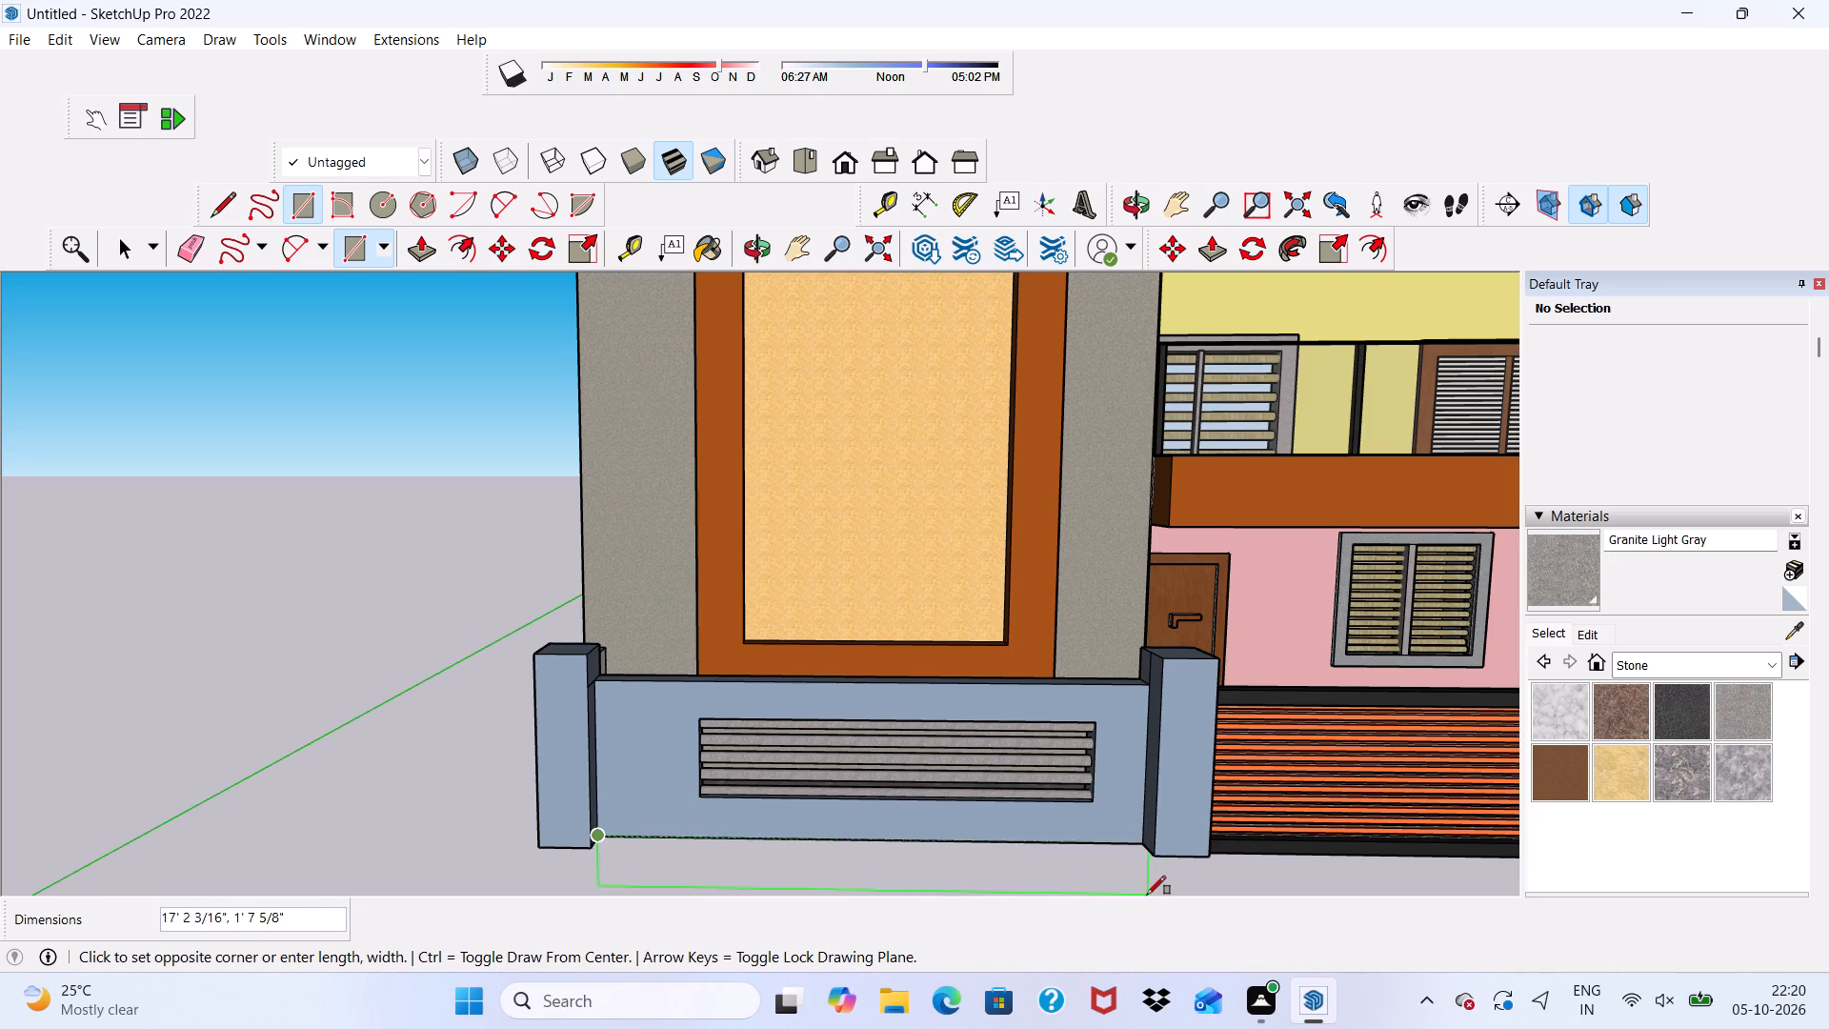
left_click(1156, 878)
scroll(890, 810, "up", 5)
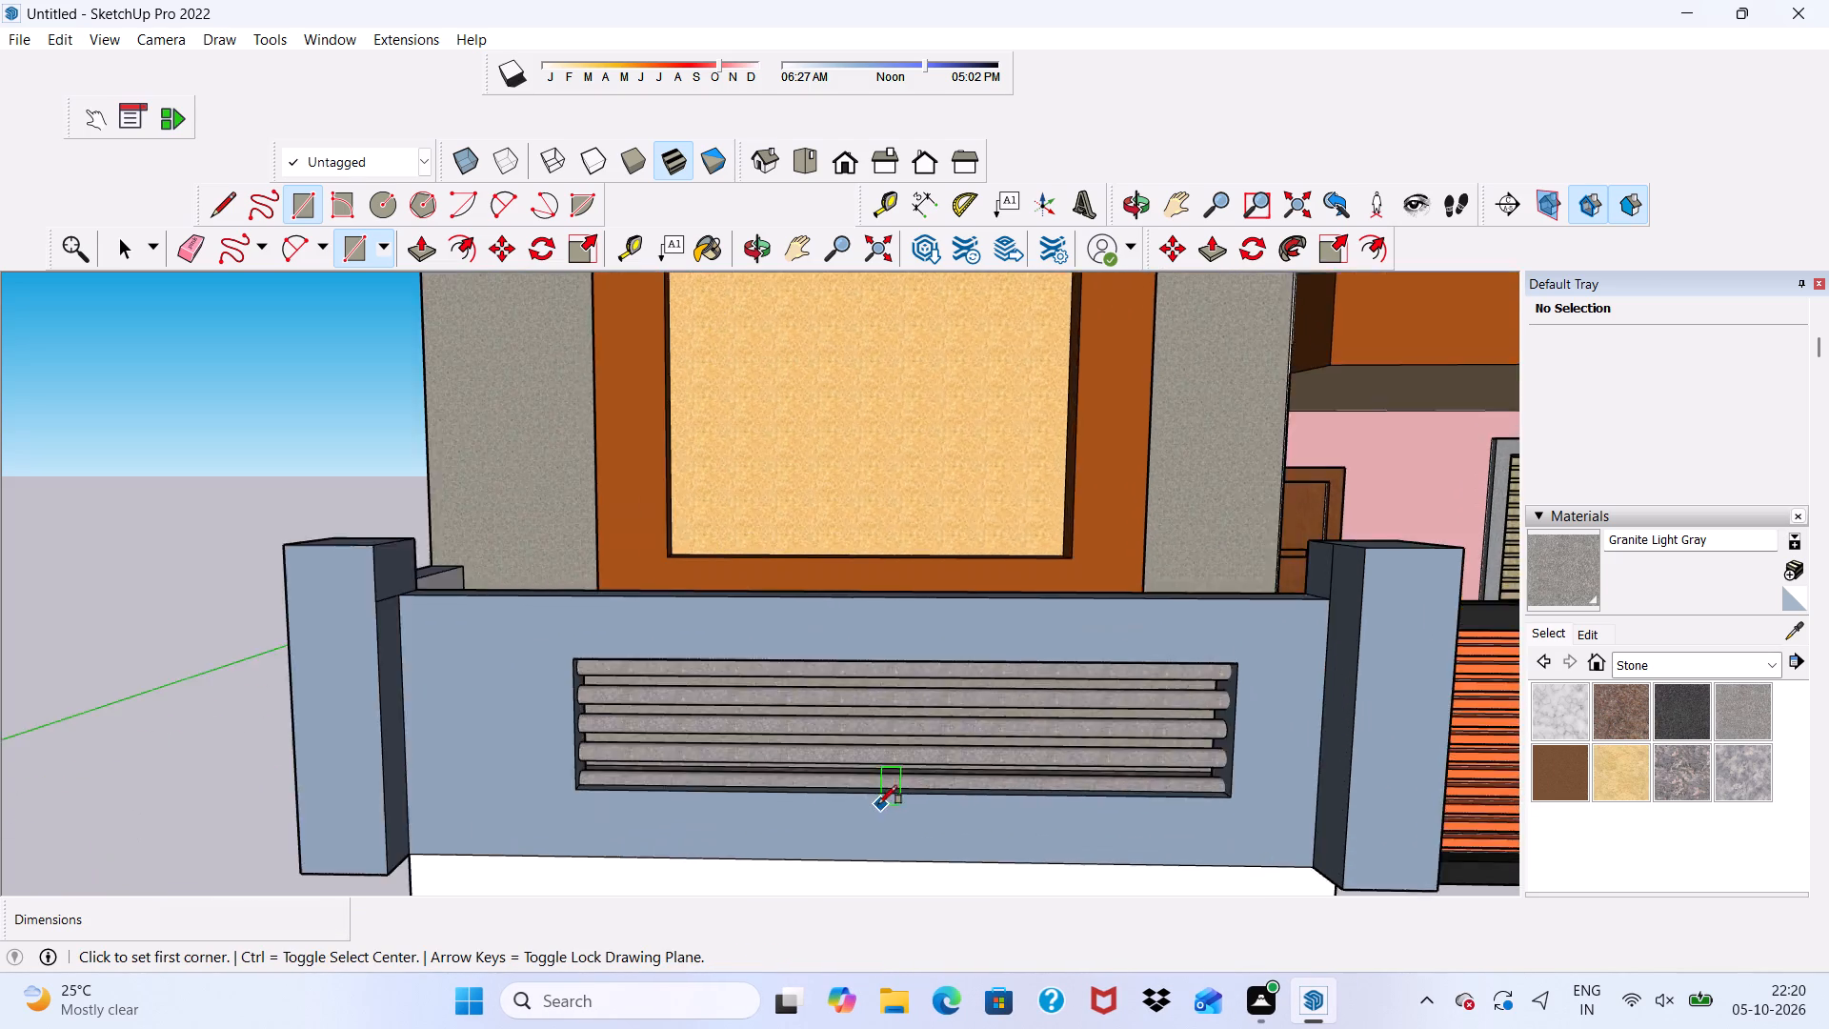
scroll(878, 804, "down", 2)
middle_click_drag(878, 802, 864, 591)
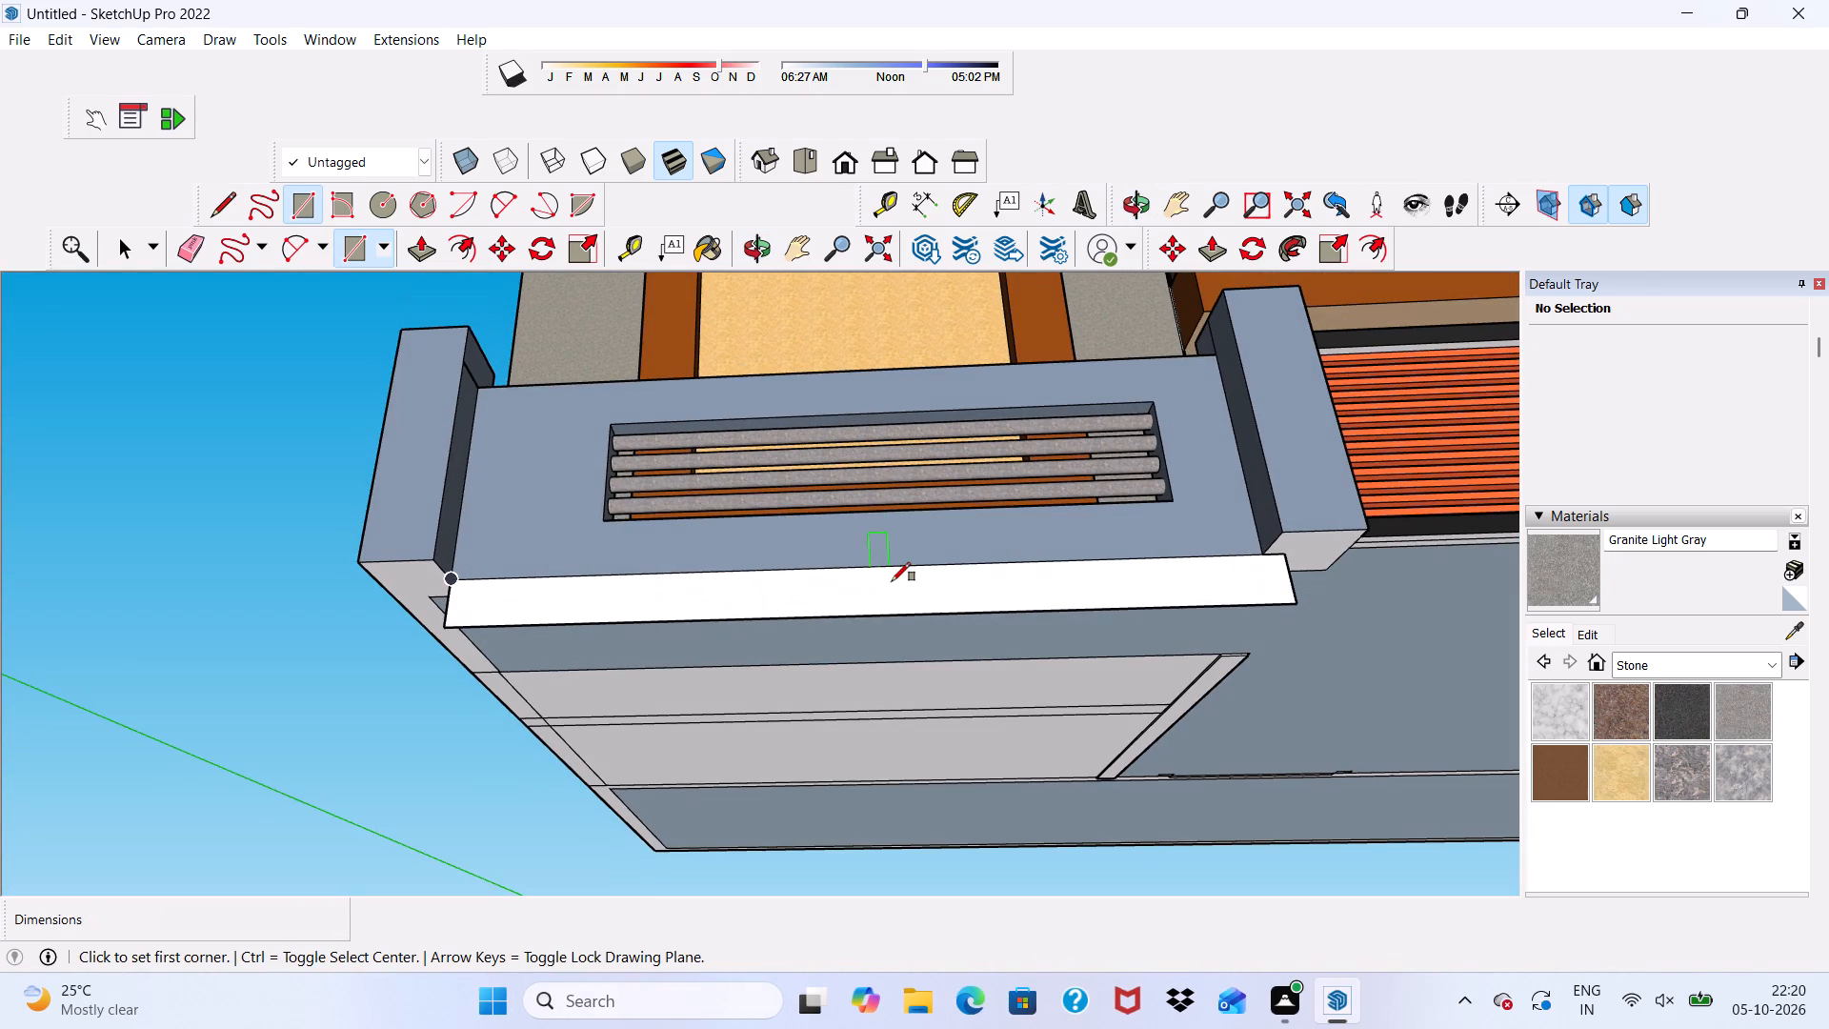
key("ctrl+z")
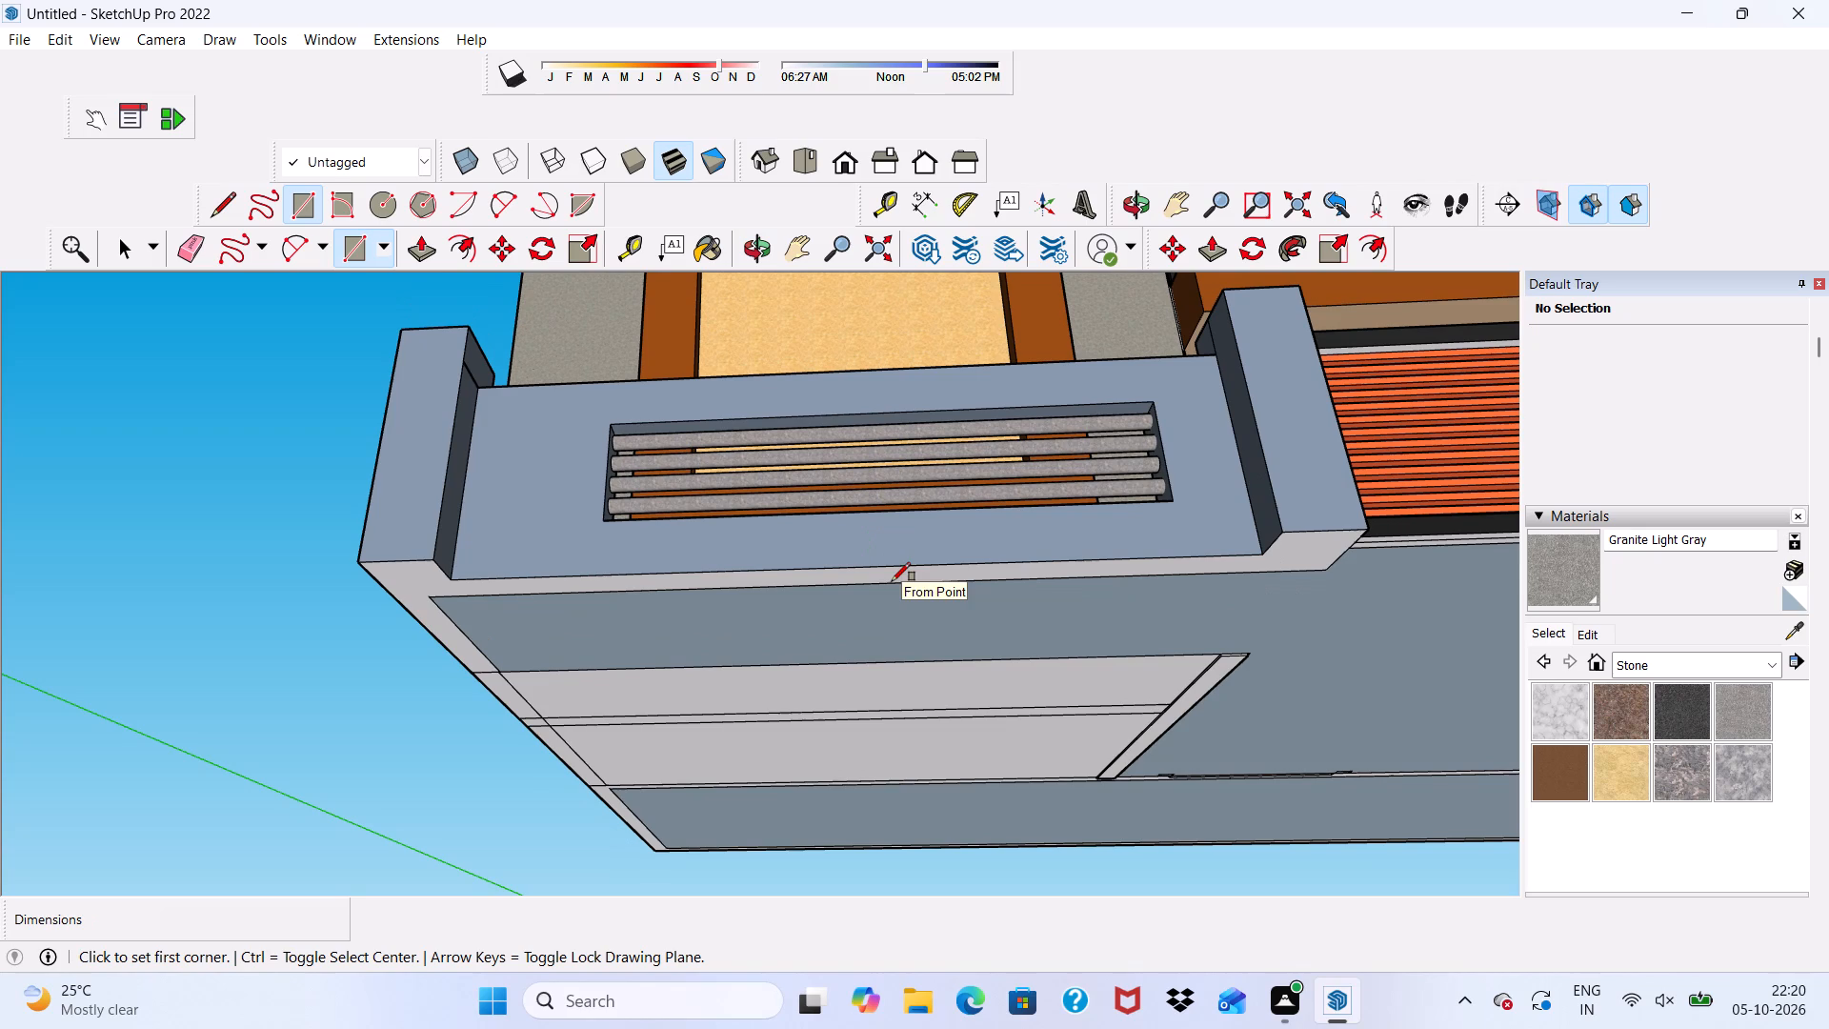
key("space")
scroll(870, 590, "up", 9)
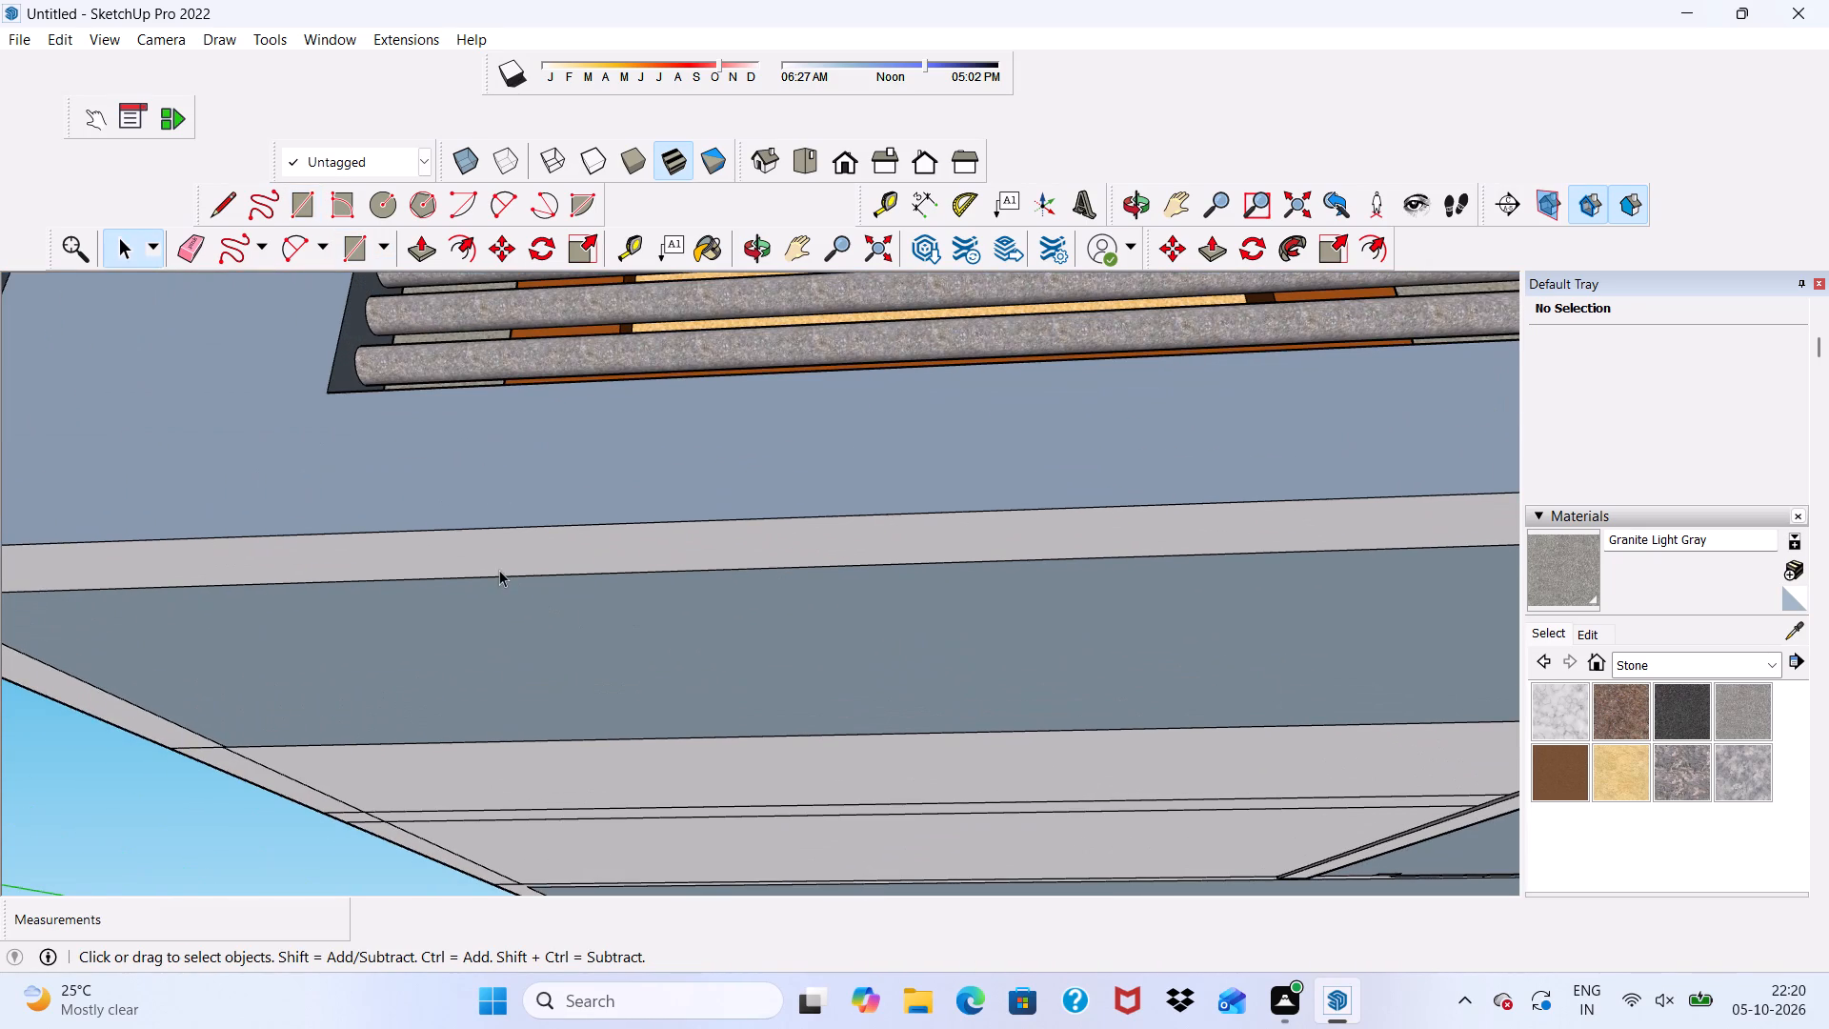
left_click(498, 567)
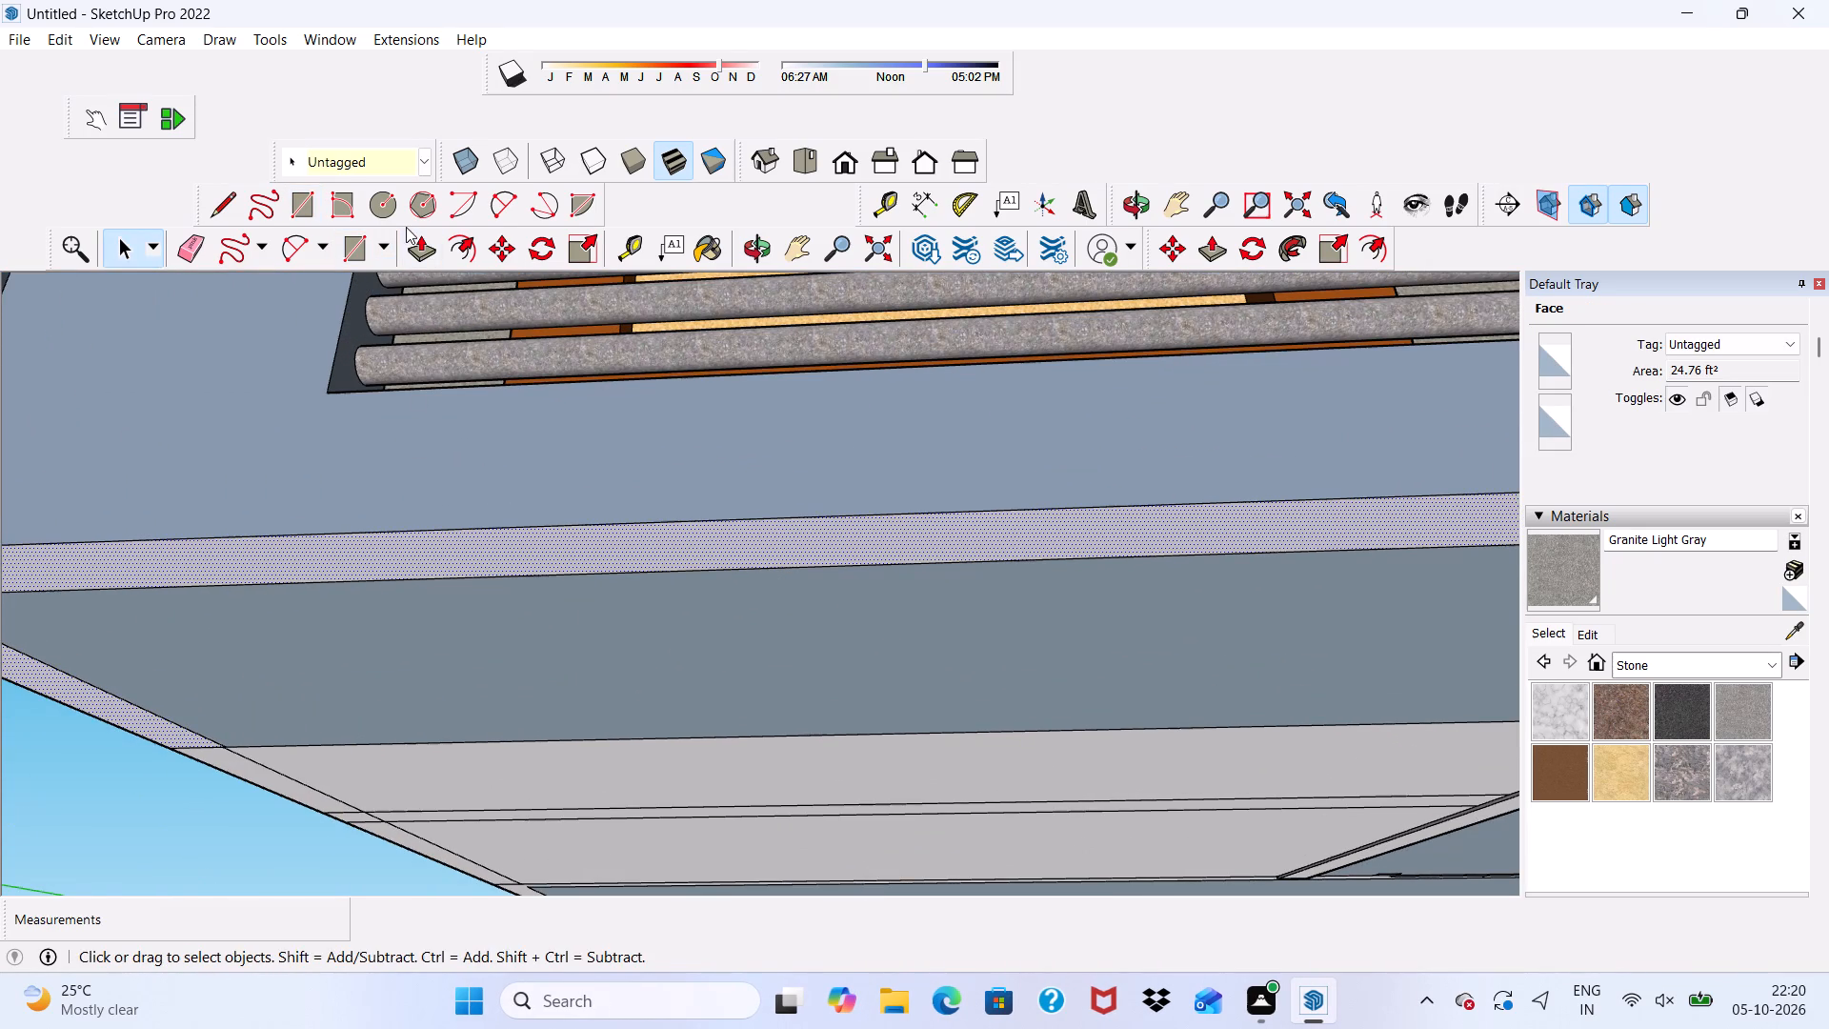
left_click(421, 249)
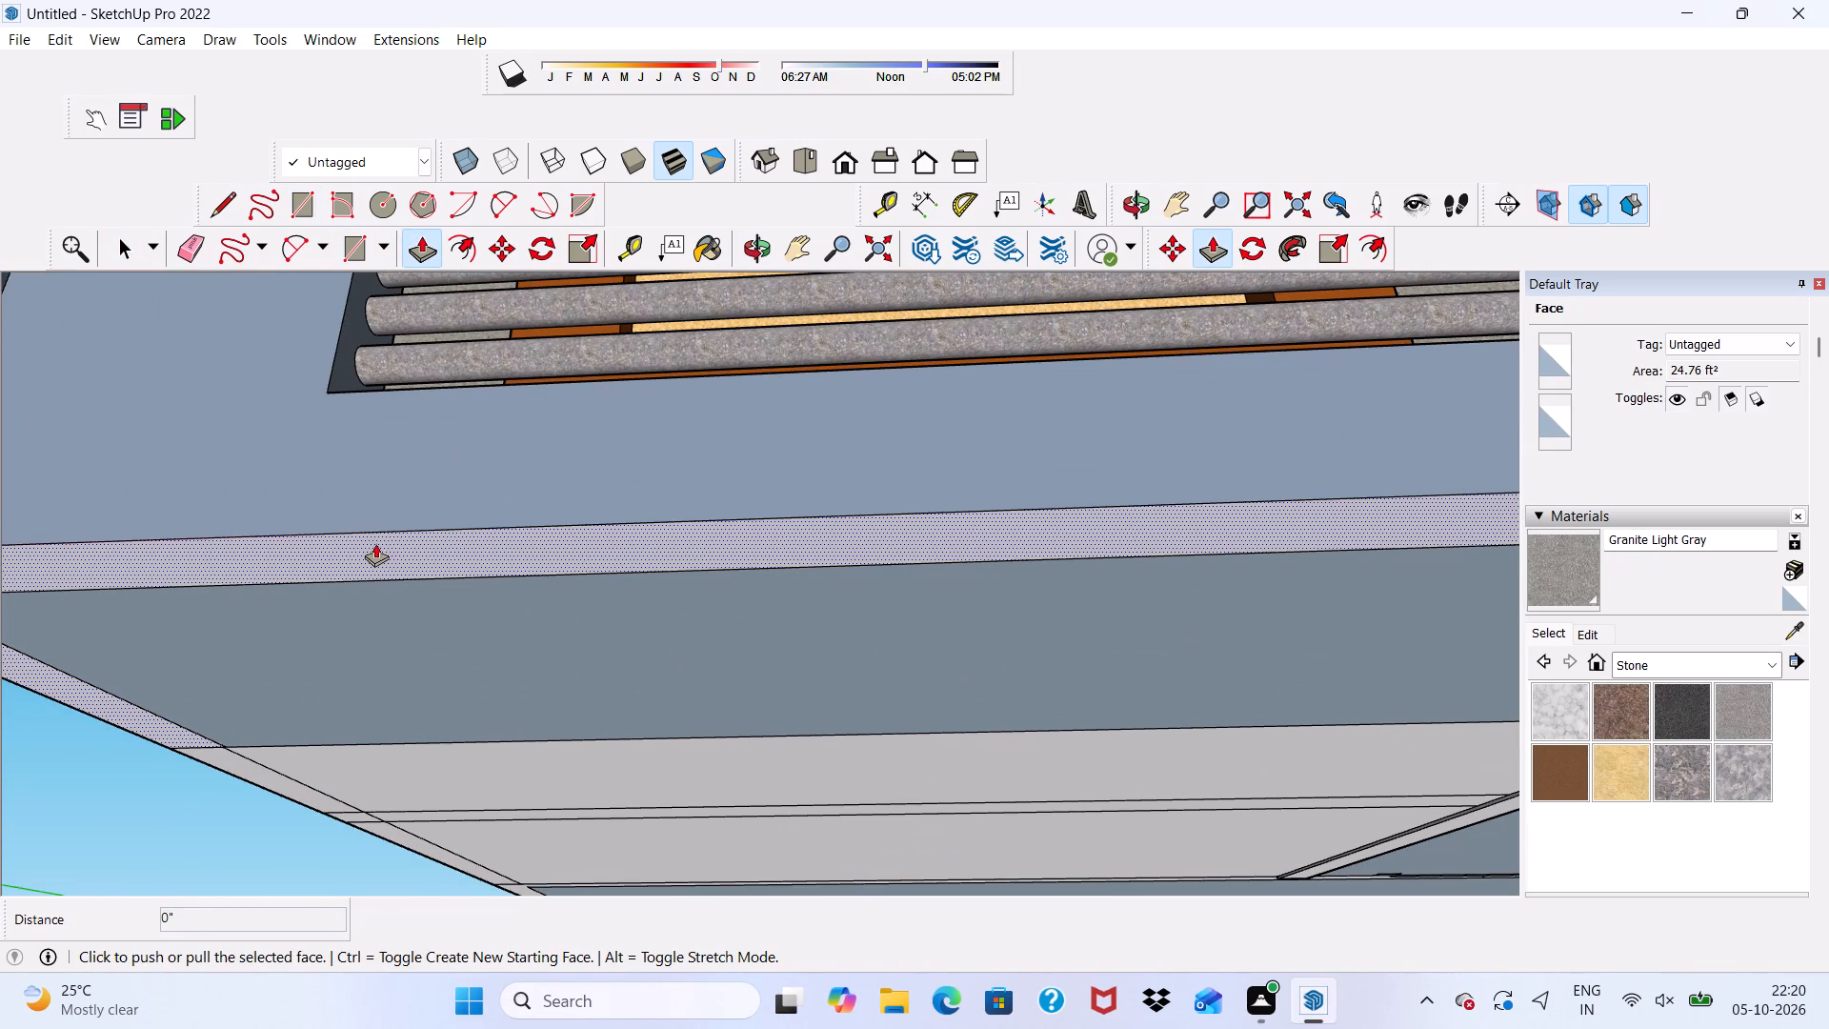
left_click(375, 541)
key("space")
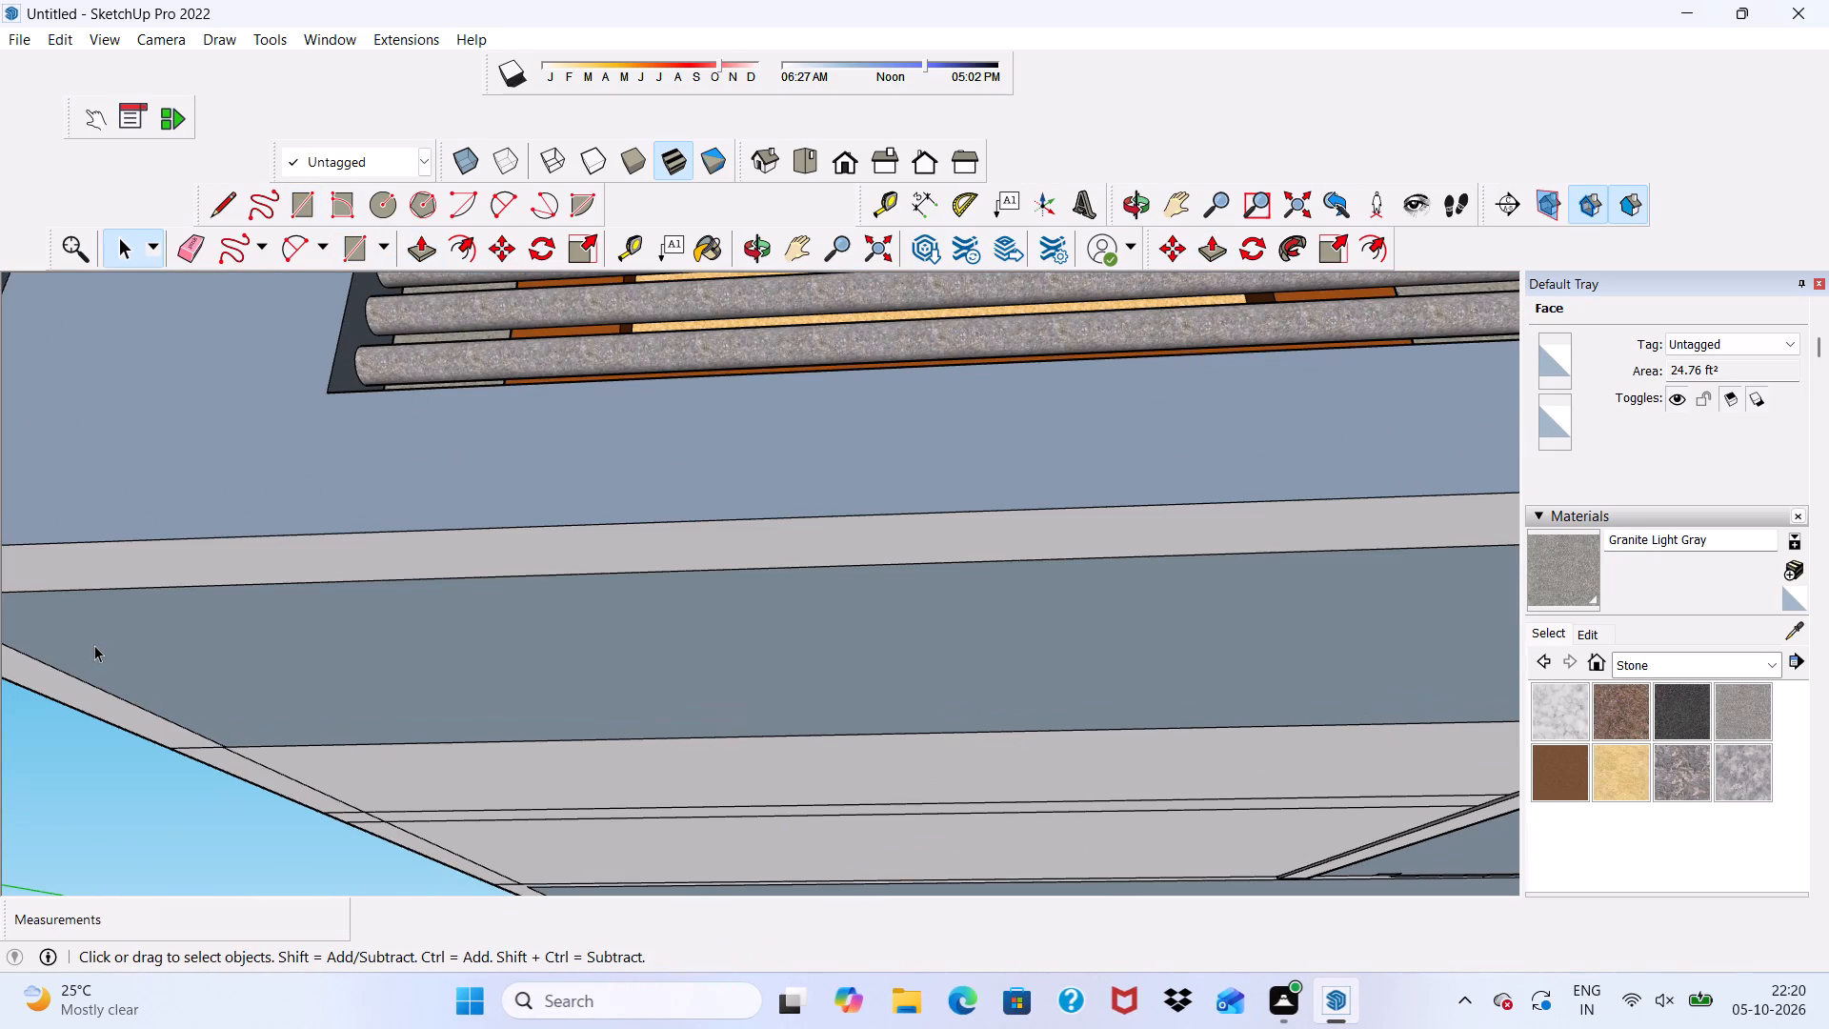
Examine the house's front elevation, from the boundary wall and gate up to the terrace railing.
scroll(94, 647, "down", 6)
scroll(172, 586, "up", 4)
scroll(172, 592, "down", 14)
scroll(422, 651, "down", 2)
middle_click_drag(422, 652, 423, 653)
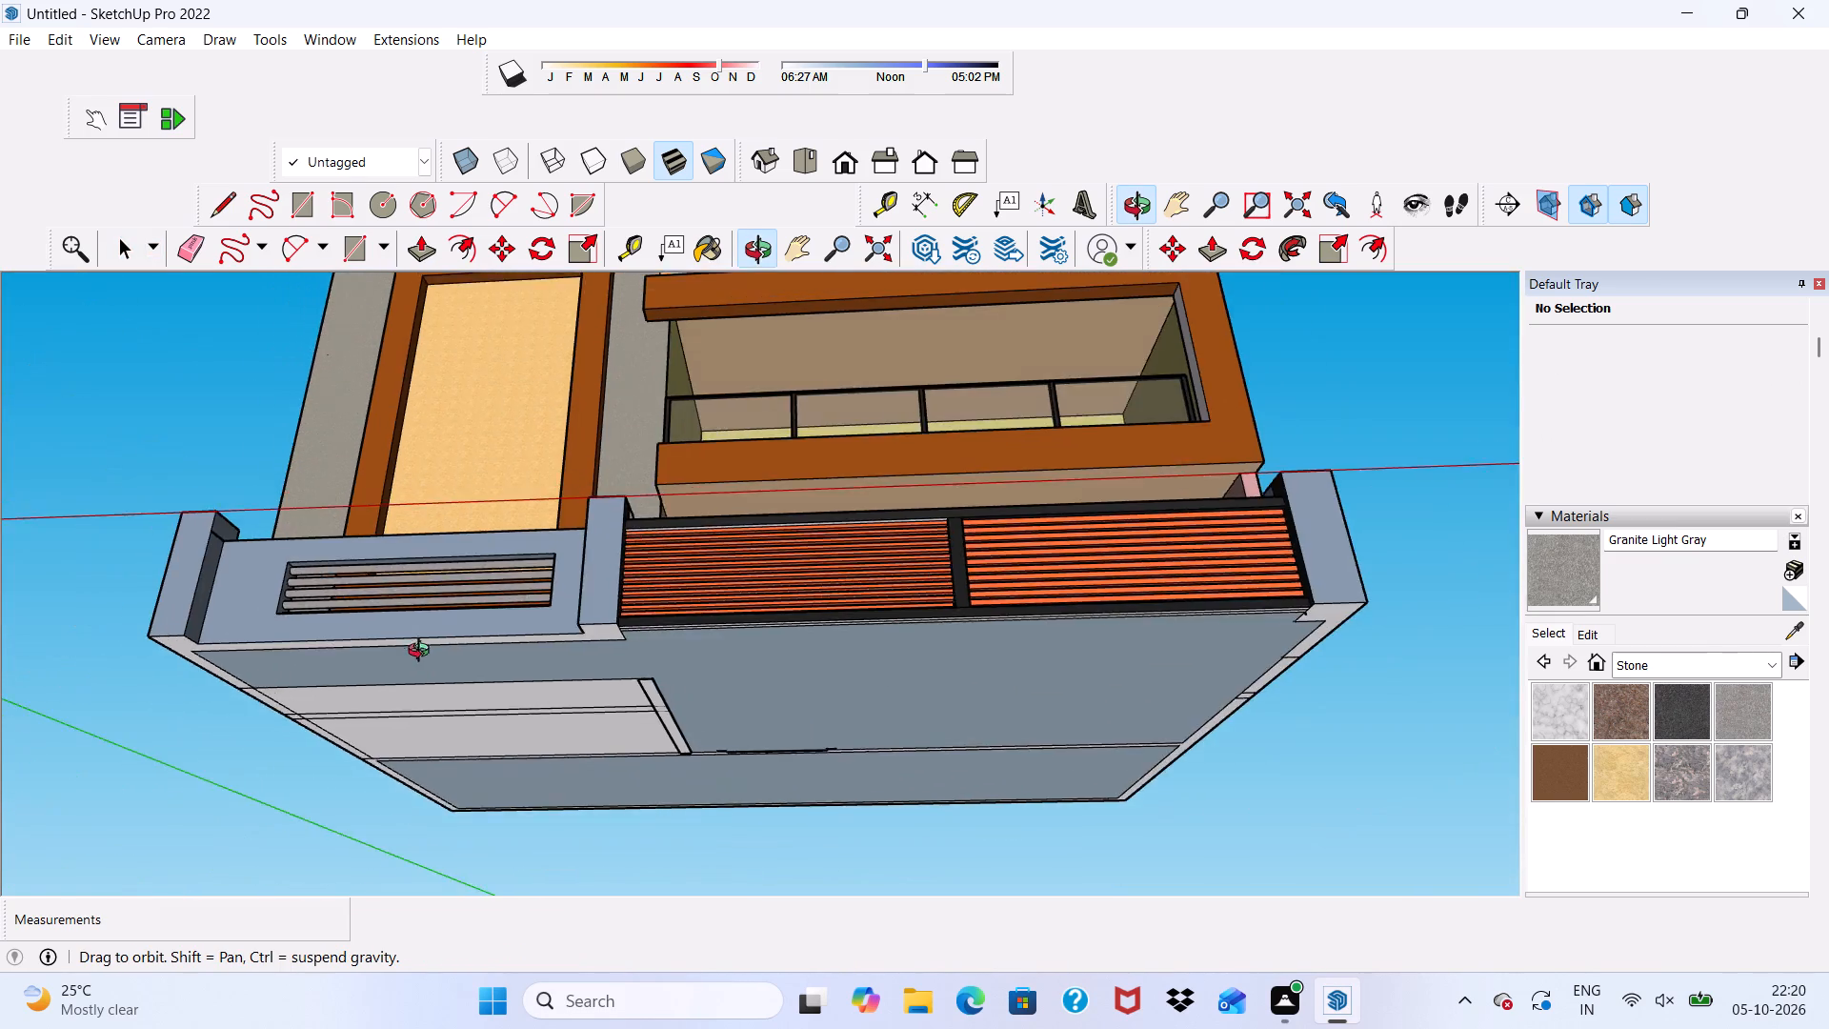
middle_click_drag(423, 653, 518, 870)
scroll(502, 847, "up", 2)
scroll(257, 824, "down", 5)
scroll(391, 641, "up", 1)
scroll(391, 641, "down", 3)
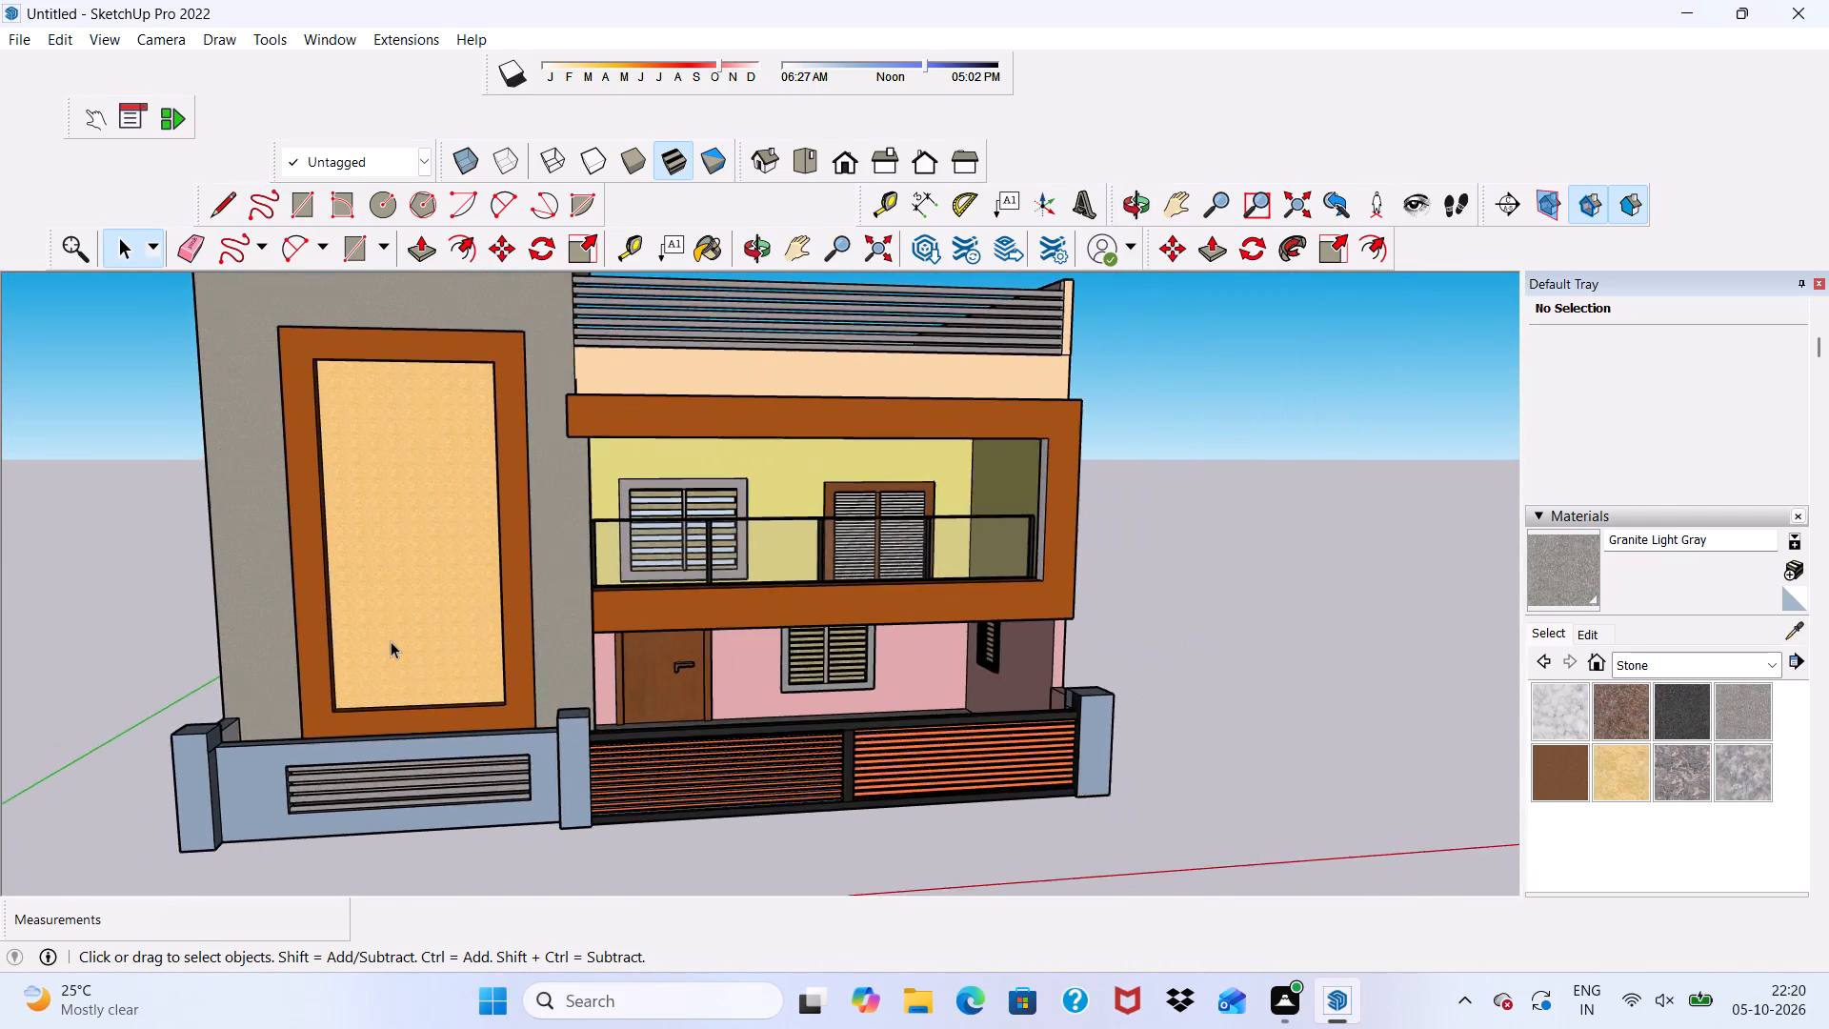
scroll(391, 641, "down", 2)
scroll(560, 555, "up", 2)
scroll(888, 573, "up", 5)
scroll(872, 565, "down", 4)
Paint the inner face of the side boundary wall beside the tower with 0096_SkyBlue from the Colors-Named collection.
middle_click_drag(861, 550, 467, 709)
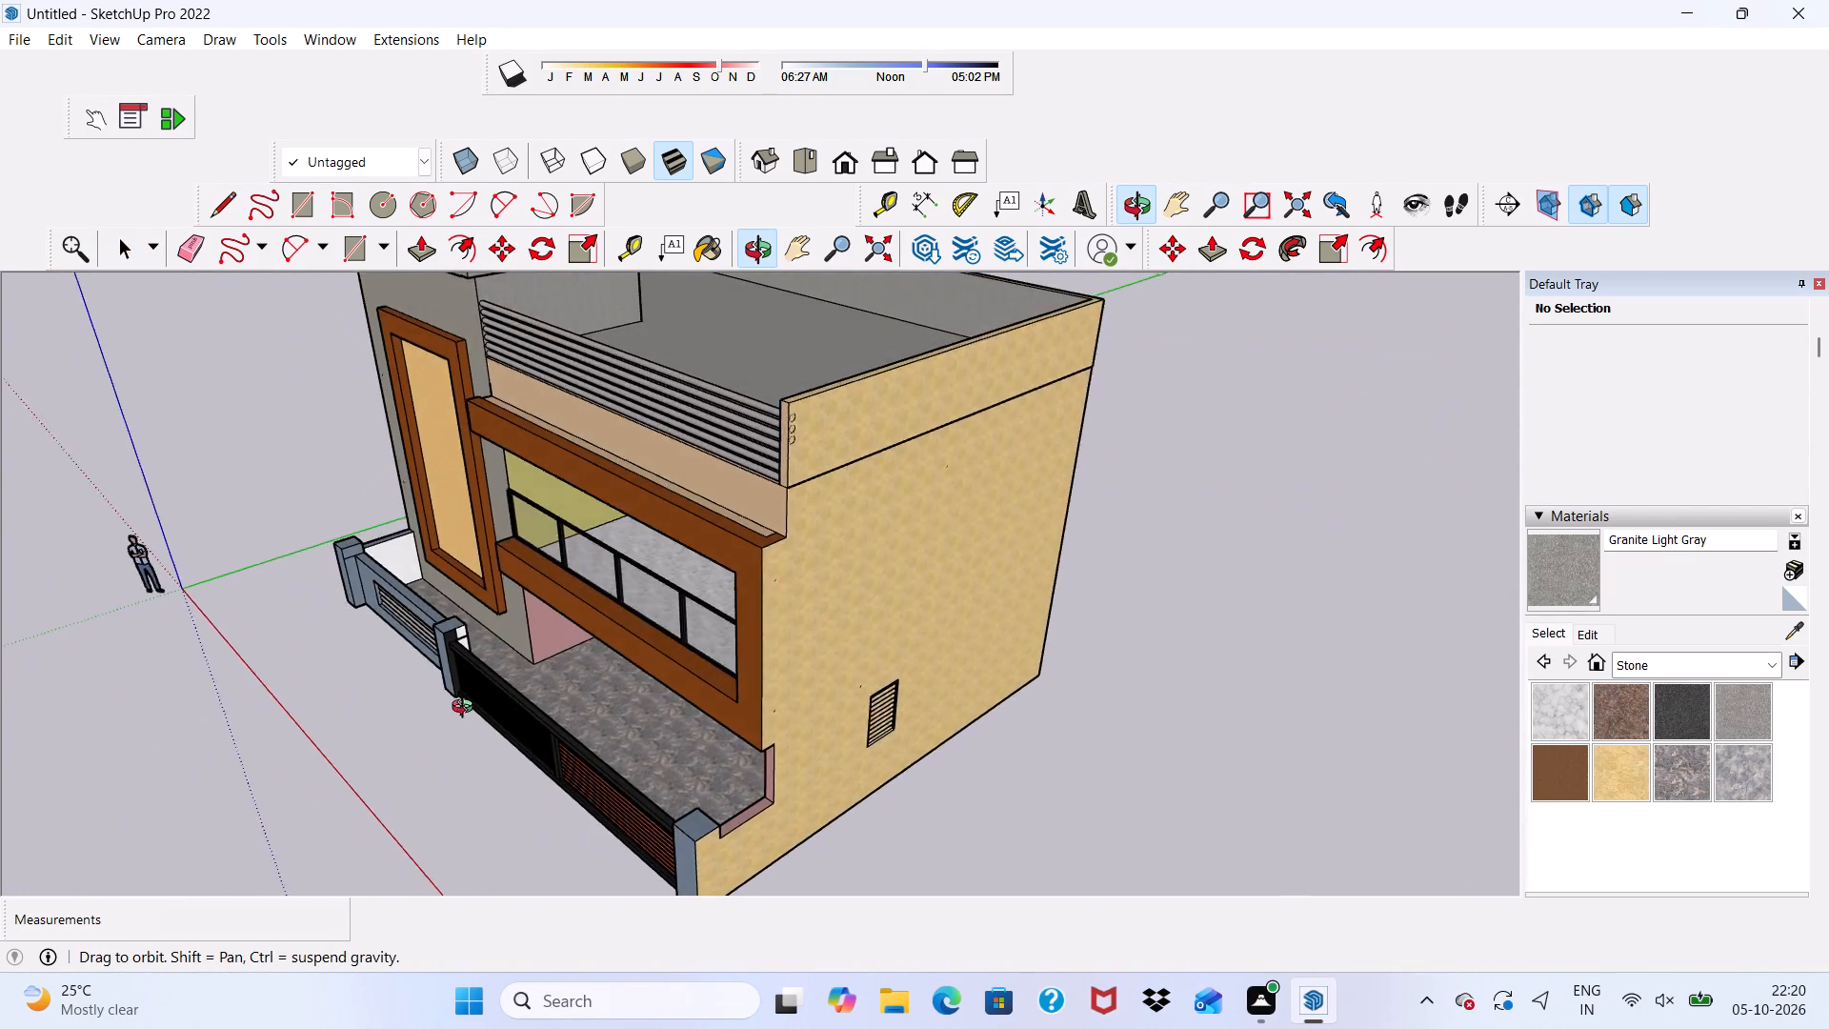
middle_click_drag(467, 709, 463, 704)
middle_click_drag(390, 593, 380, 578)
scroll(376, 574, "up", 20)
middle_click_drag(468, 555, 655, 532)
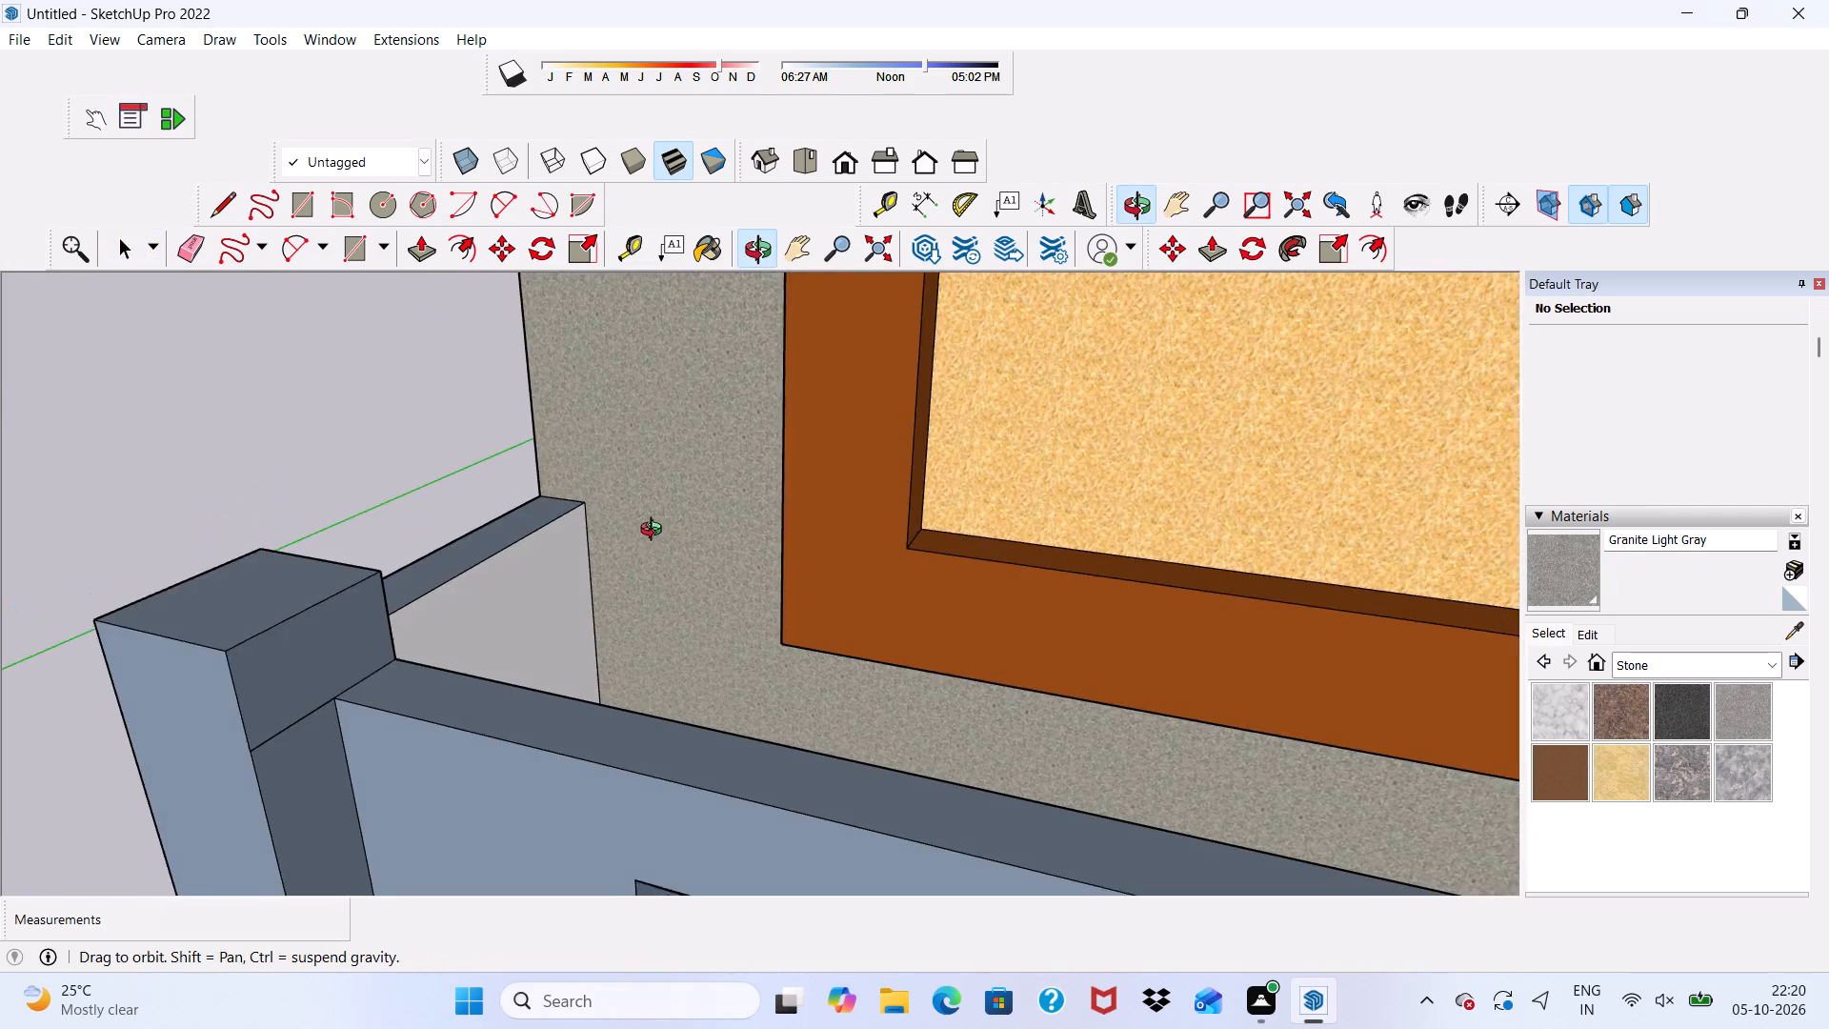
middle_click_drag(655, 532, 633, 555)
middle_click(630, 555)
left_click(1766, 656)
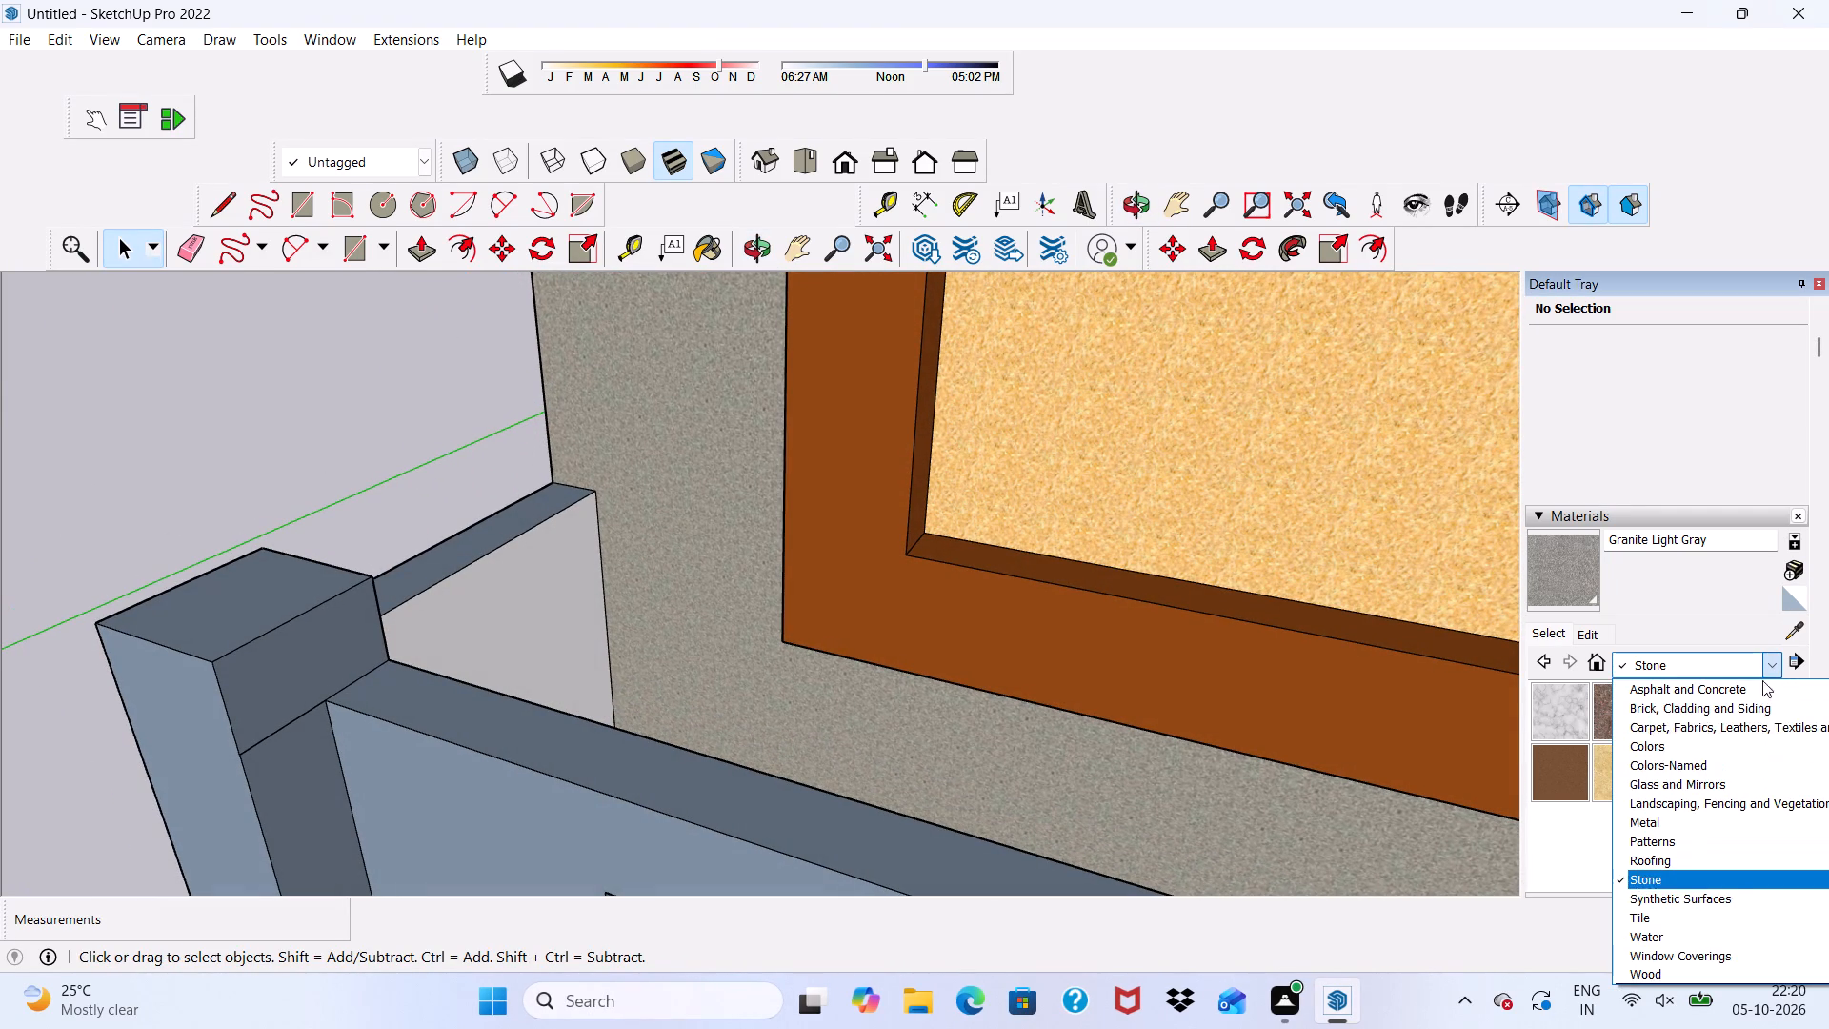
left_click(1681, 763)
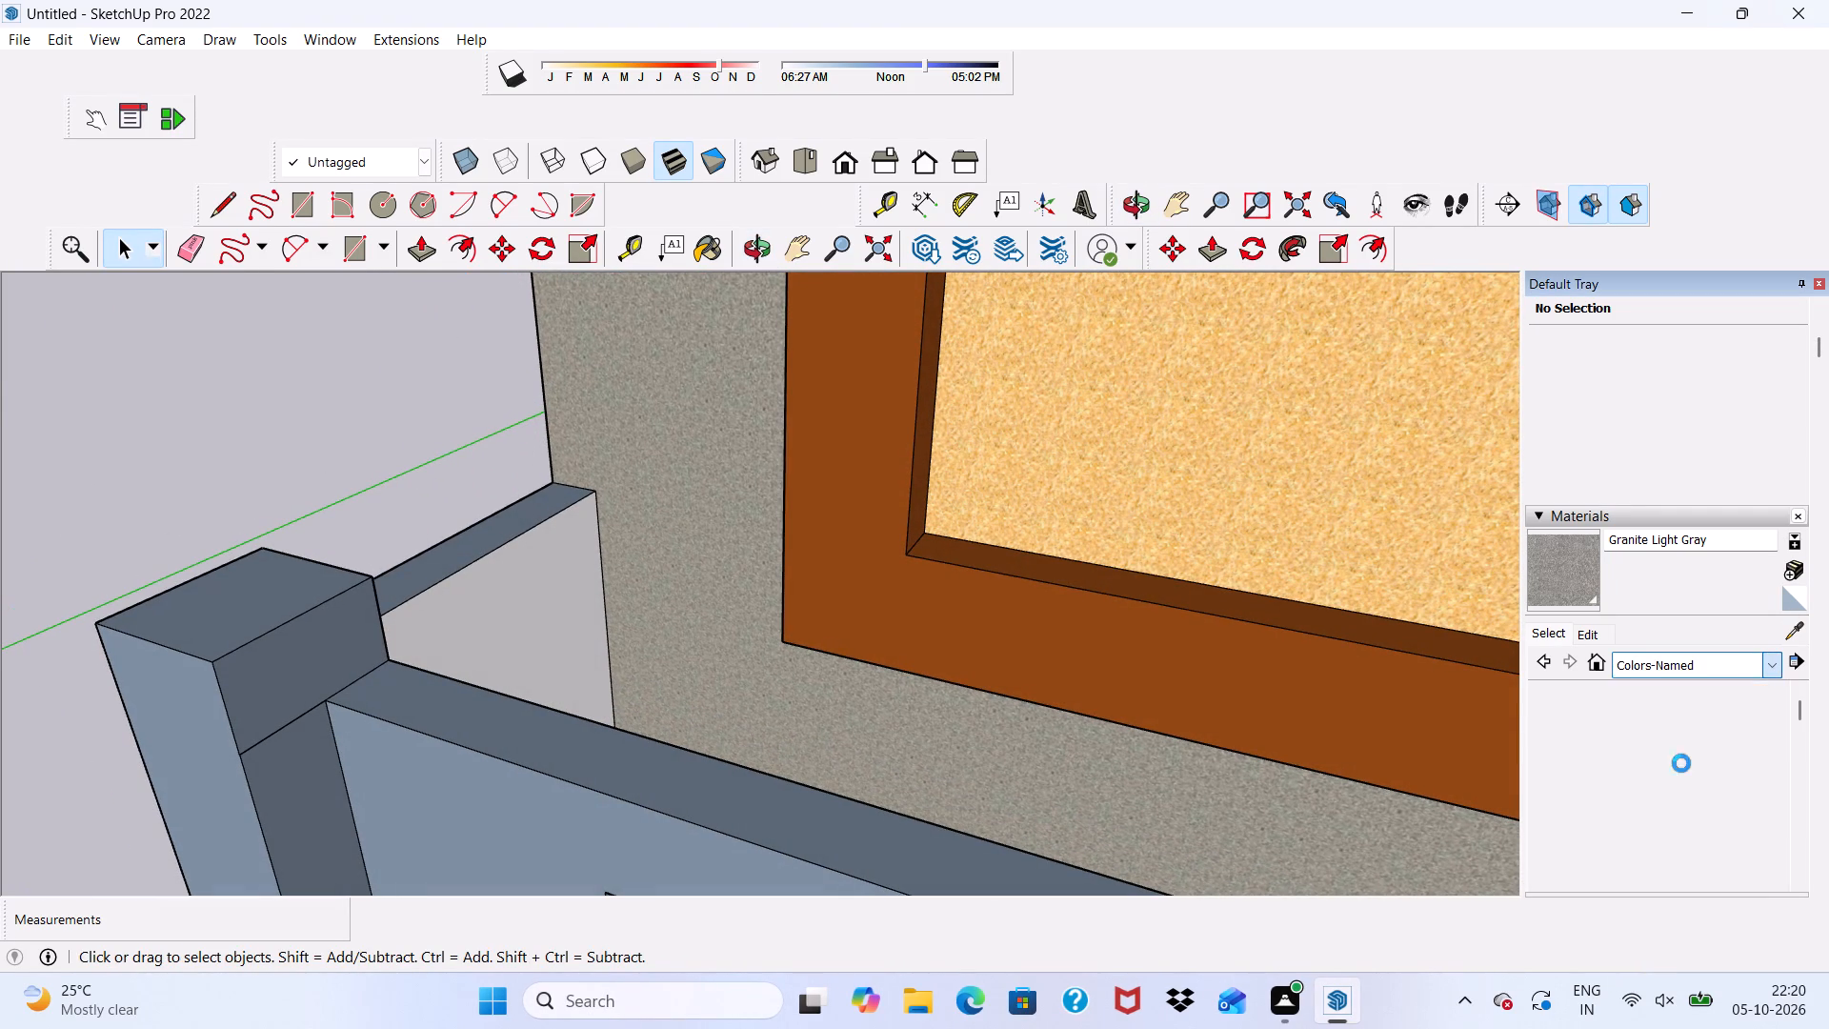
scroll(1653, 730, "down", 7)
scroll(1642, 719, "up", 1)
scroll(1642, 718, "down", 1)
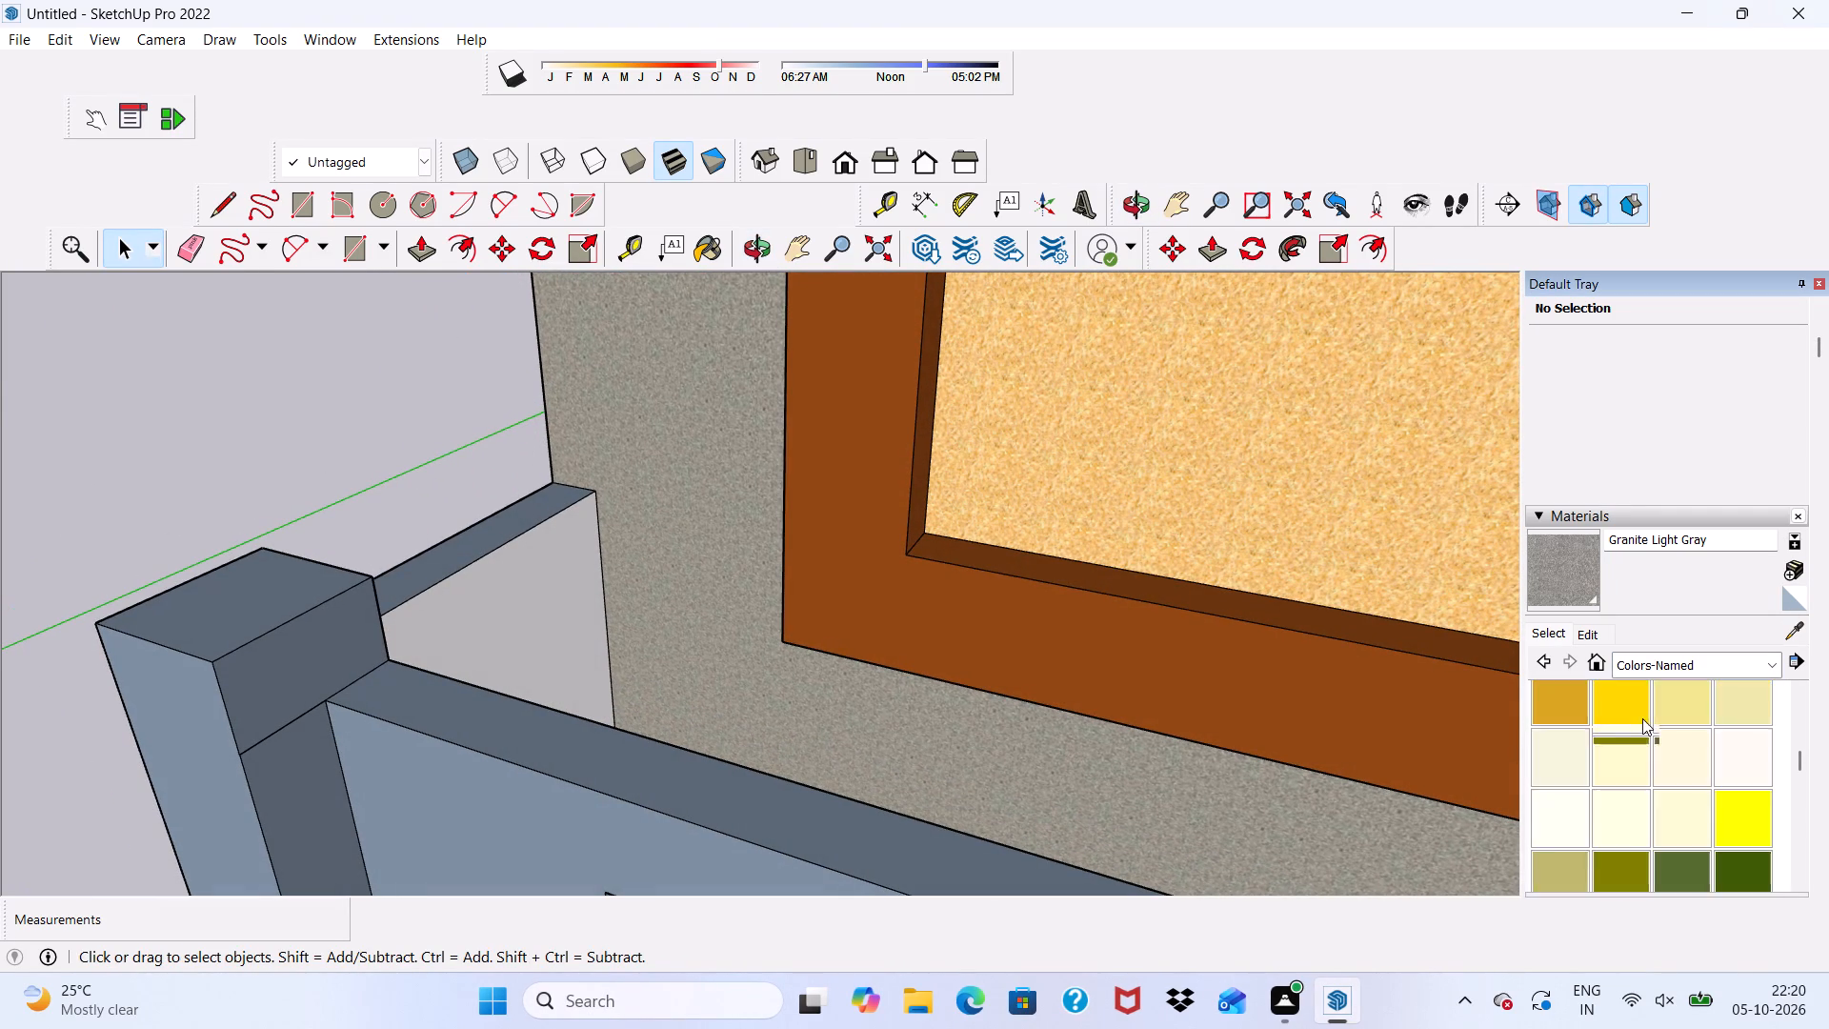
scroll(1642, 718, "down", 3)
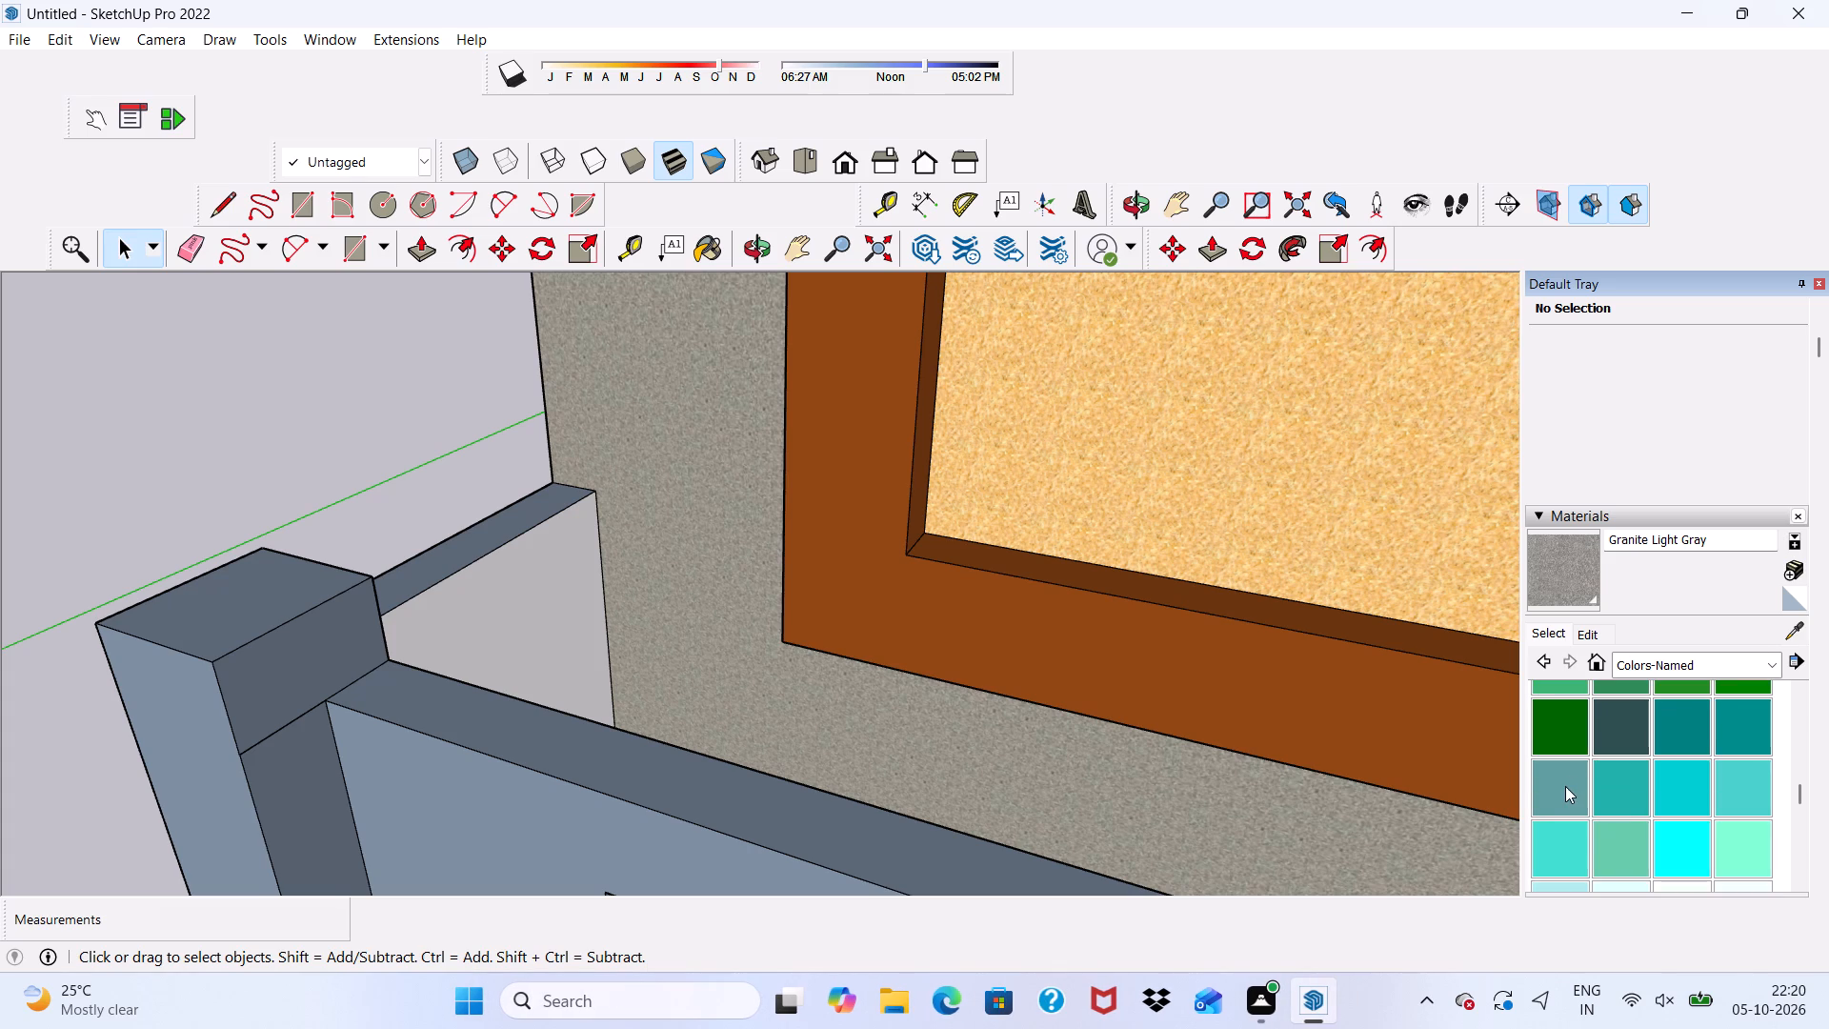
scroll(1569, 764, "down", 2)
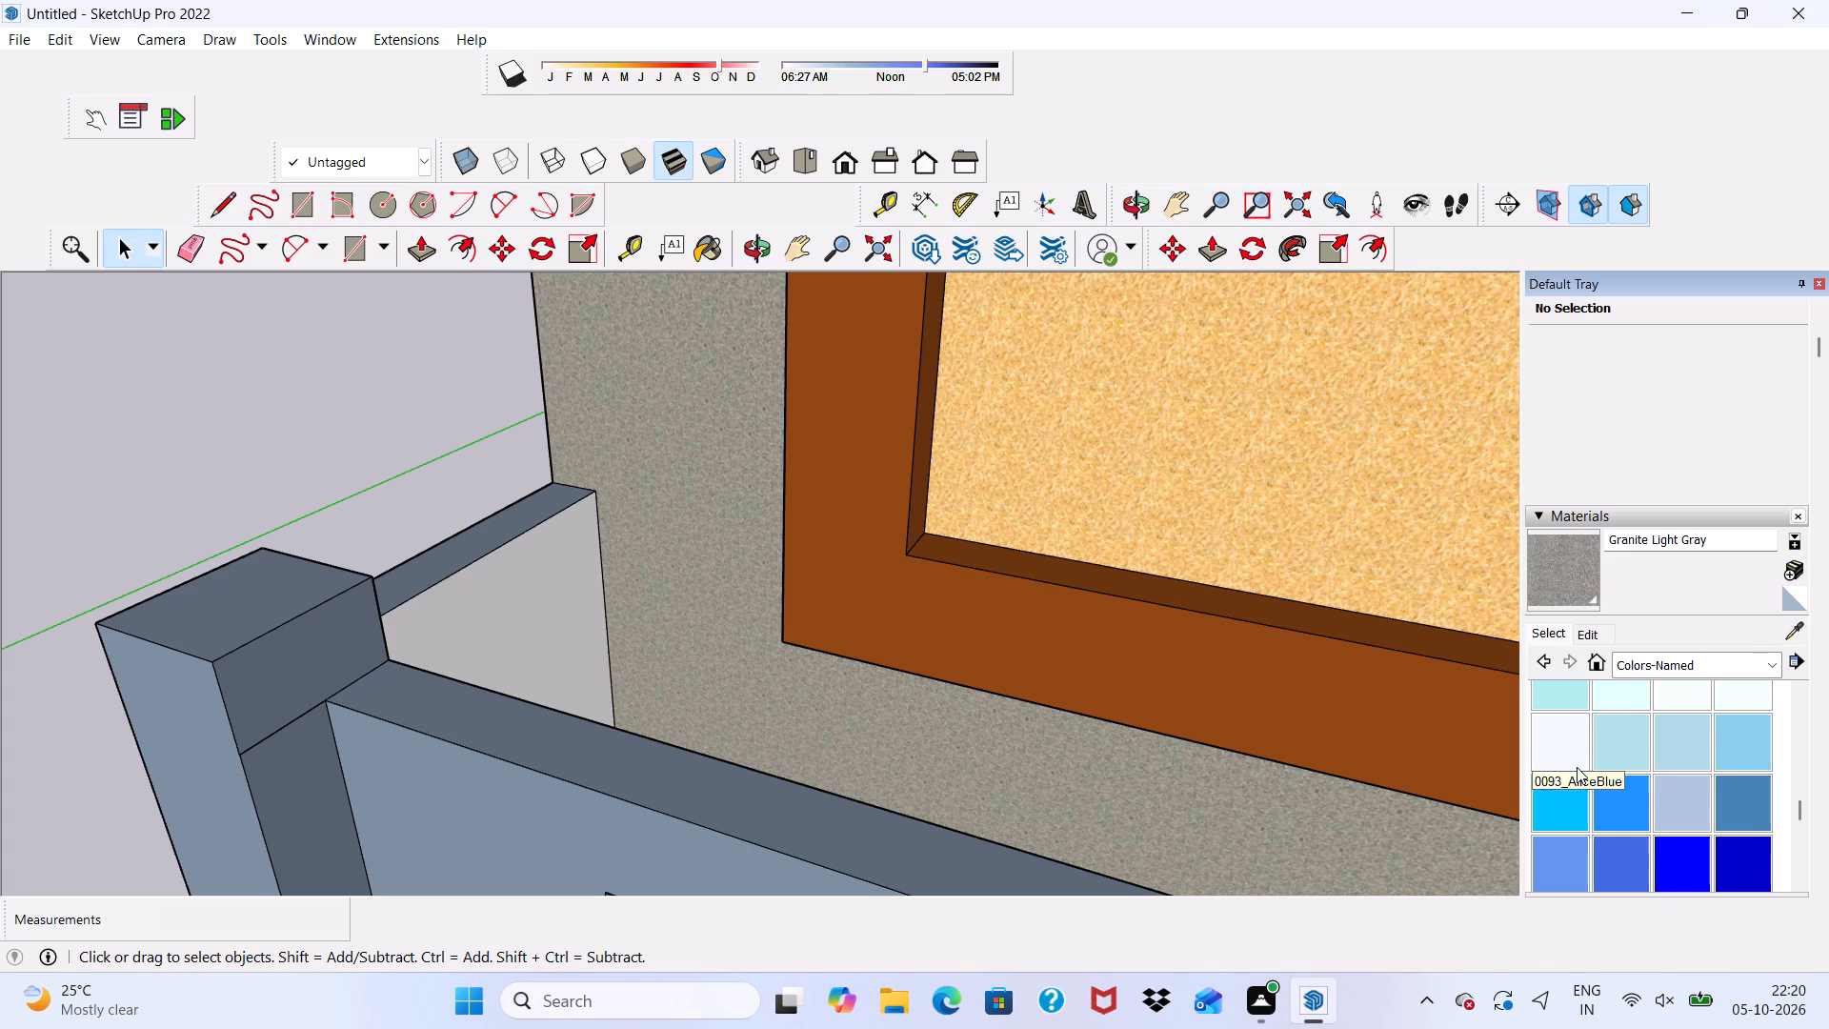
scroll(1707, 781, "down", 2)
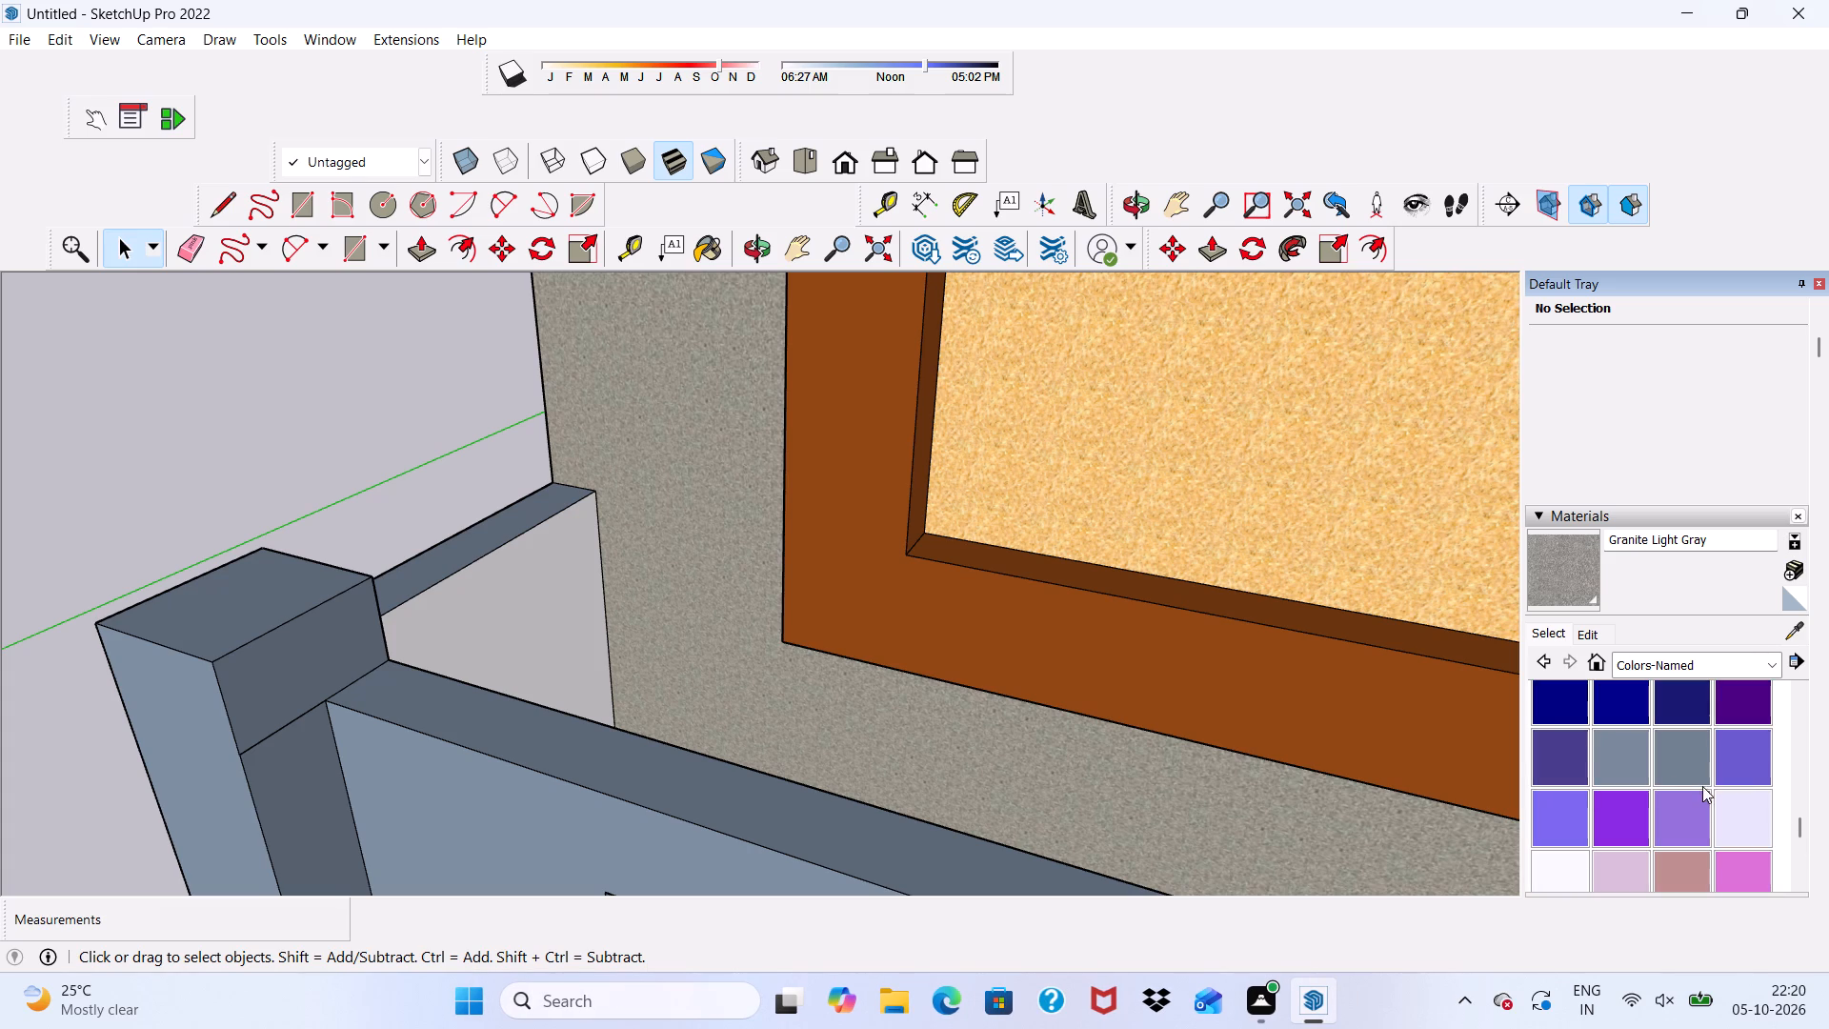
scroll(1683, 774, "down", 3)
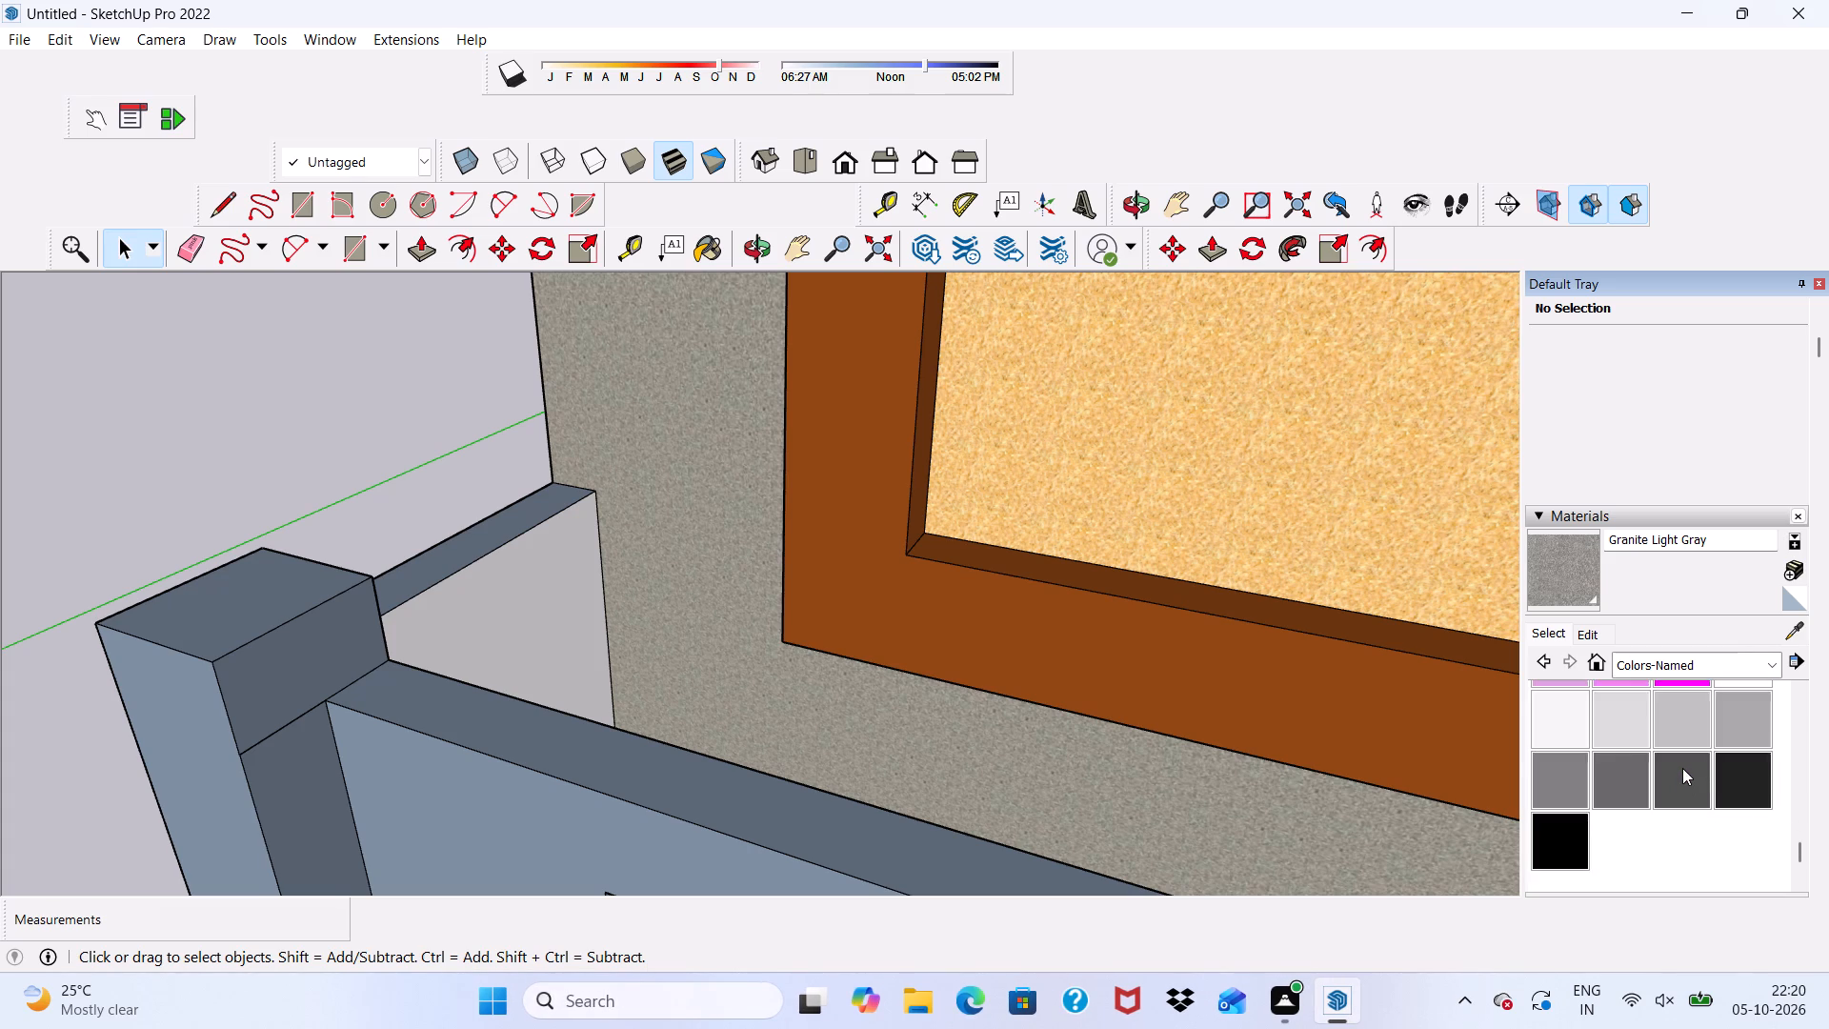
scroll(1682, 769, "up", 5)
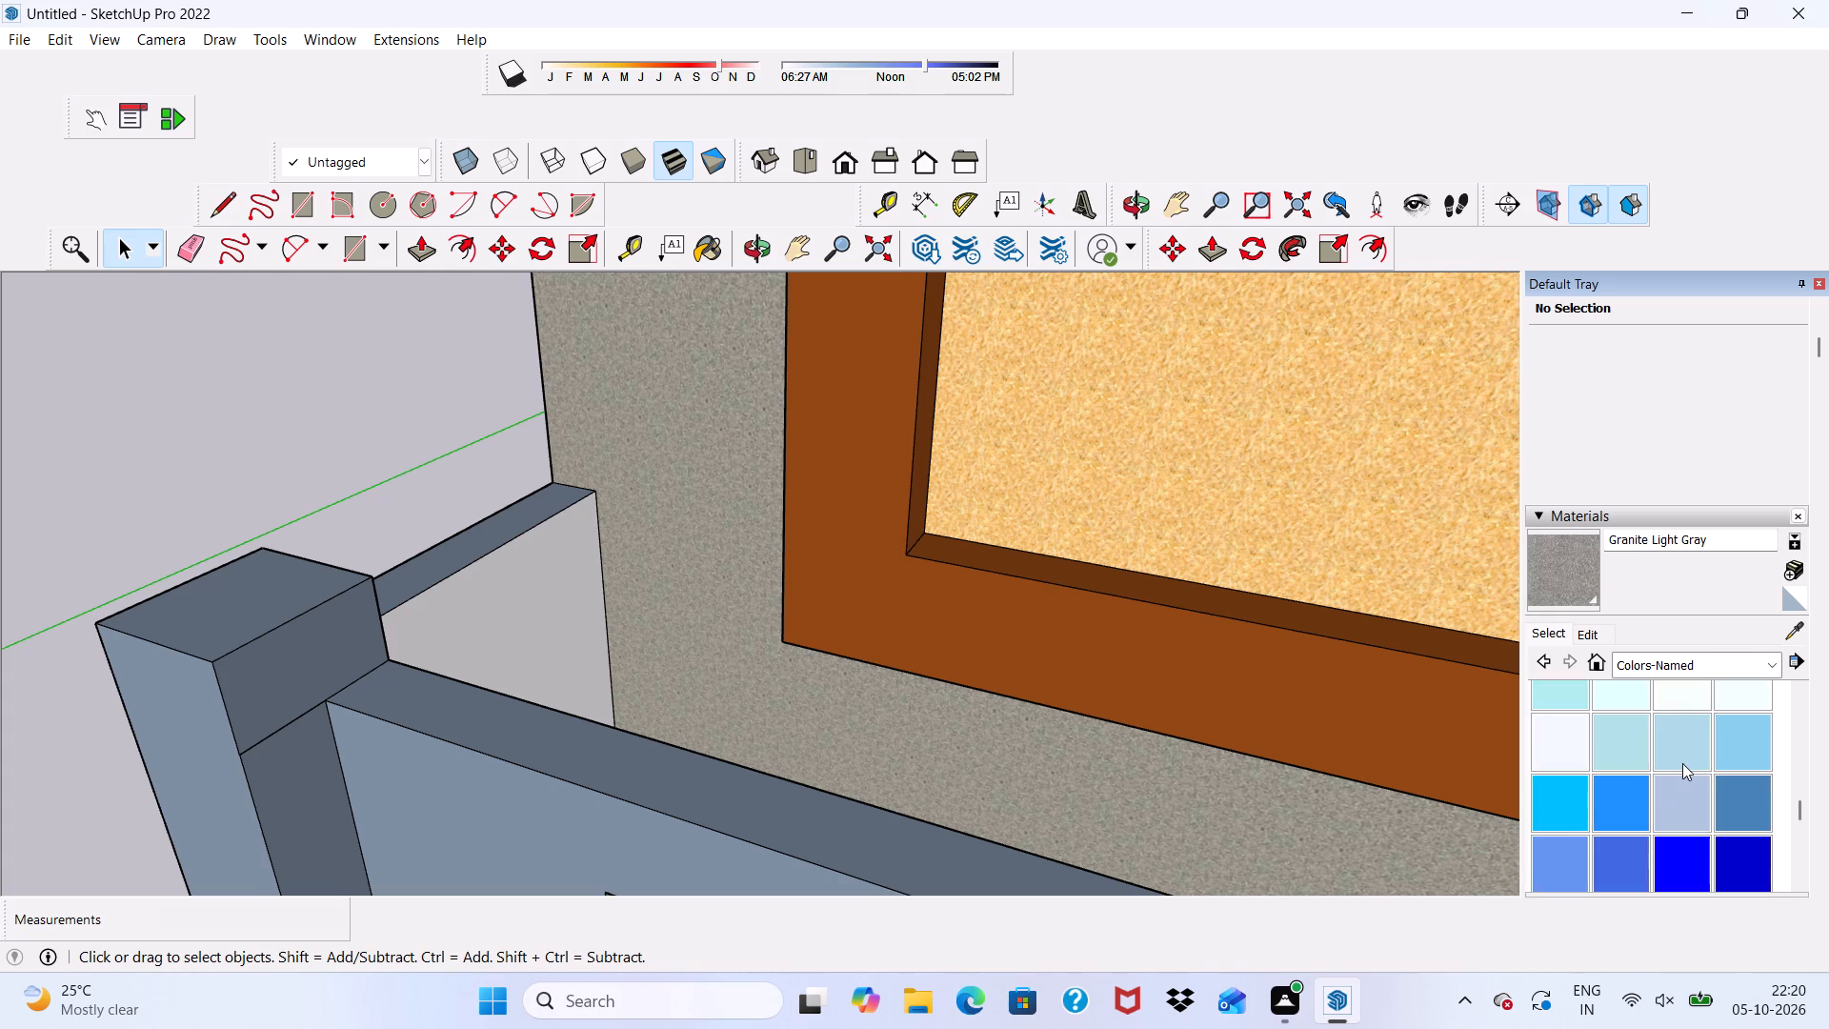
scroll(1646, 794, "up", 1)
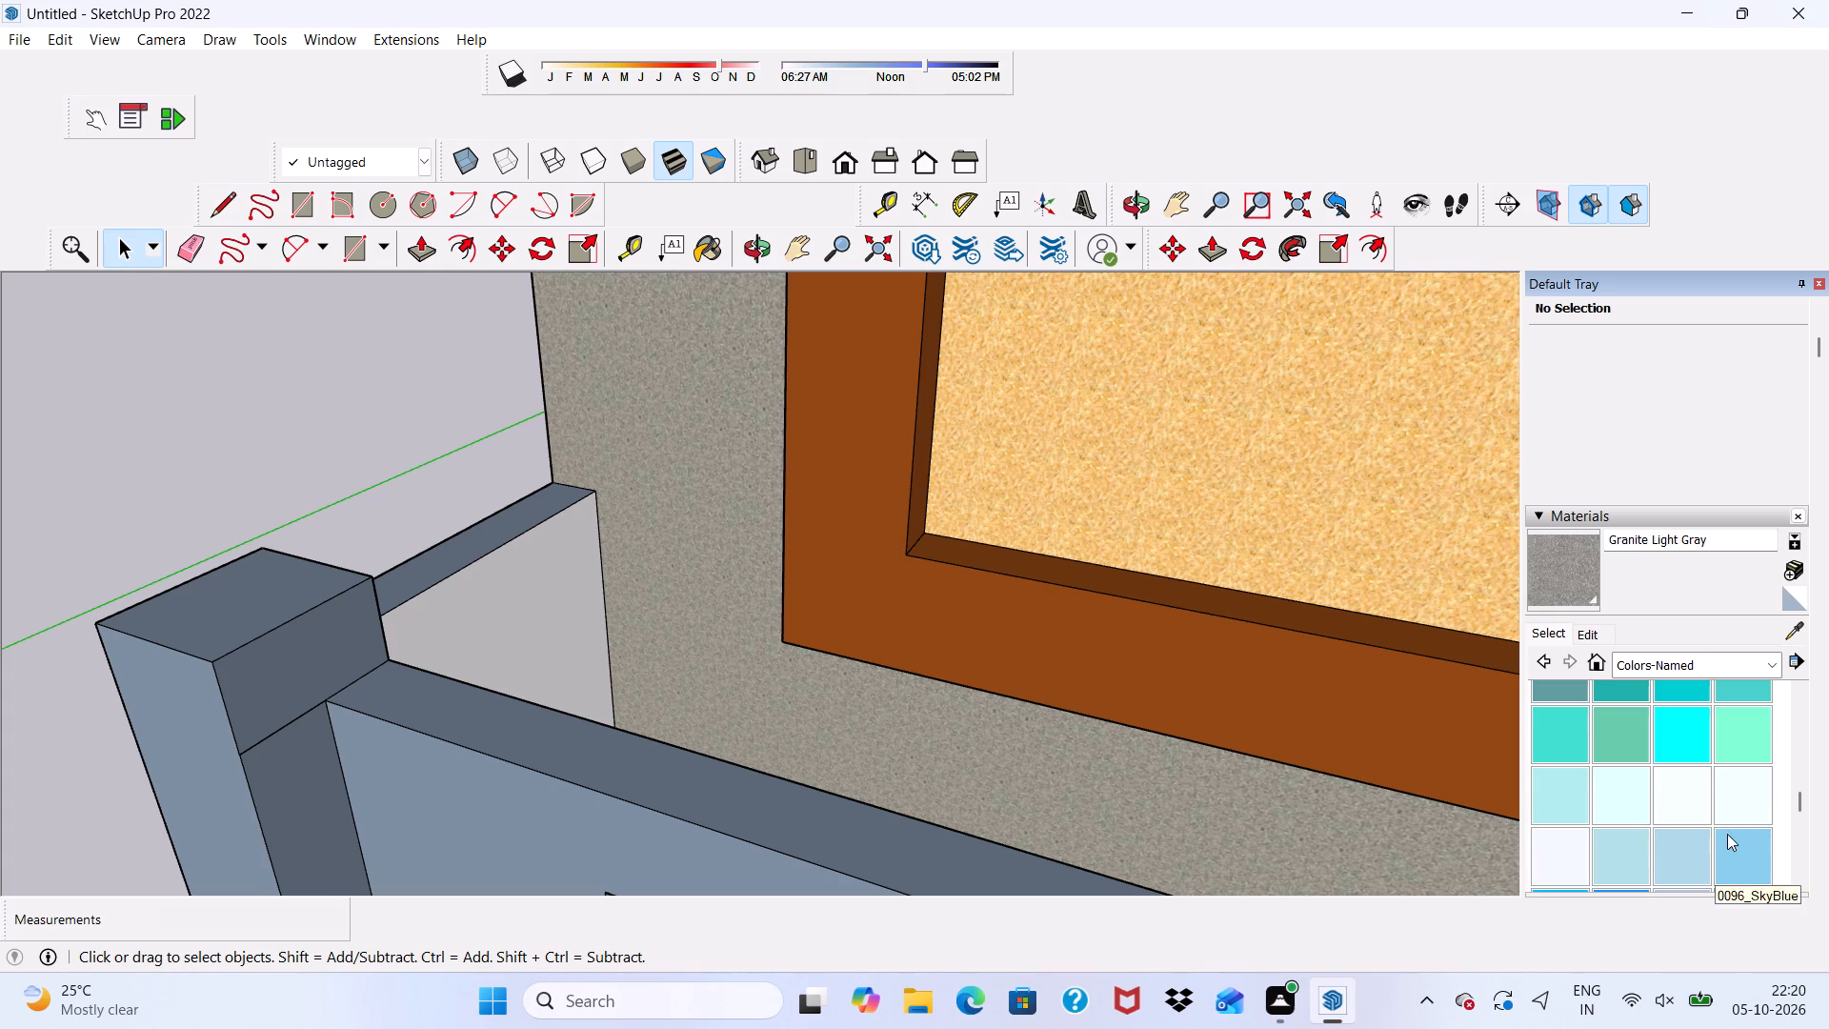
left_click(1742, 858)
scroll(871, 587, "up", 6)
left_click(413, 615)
Repaint the inner face of the side boundary wall beside the tower with 0081_CadetBlue.
scroll(426, 588, "down", 4)
scroll(801, 497, "down", 5)
middle_click_drag(919, 493, 353, 512)
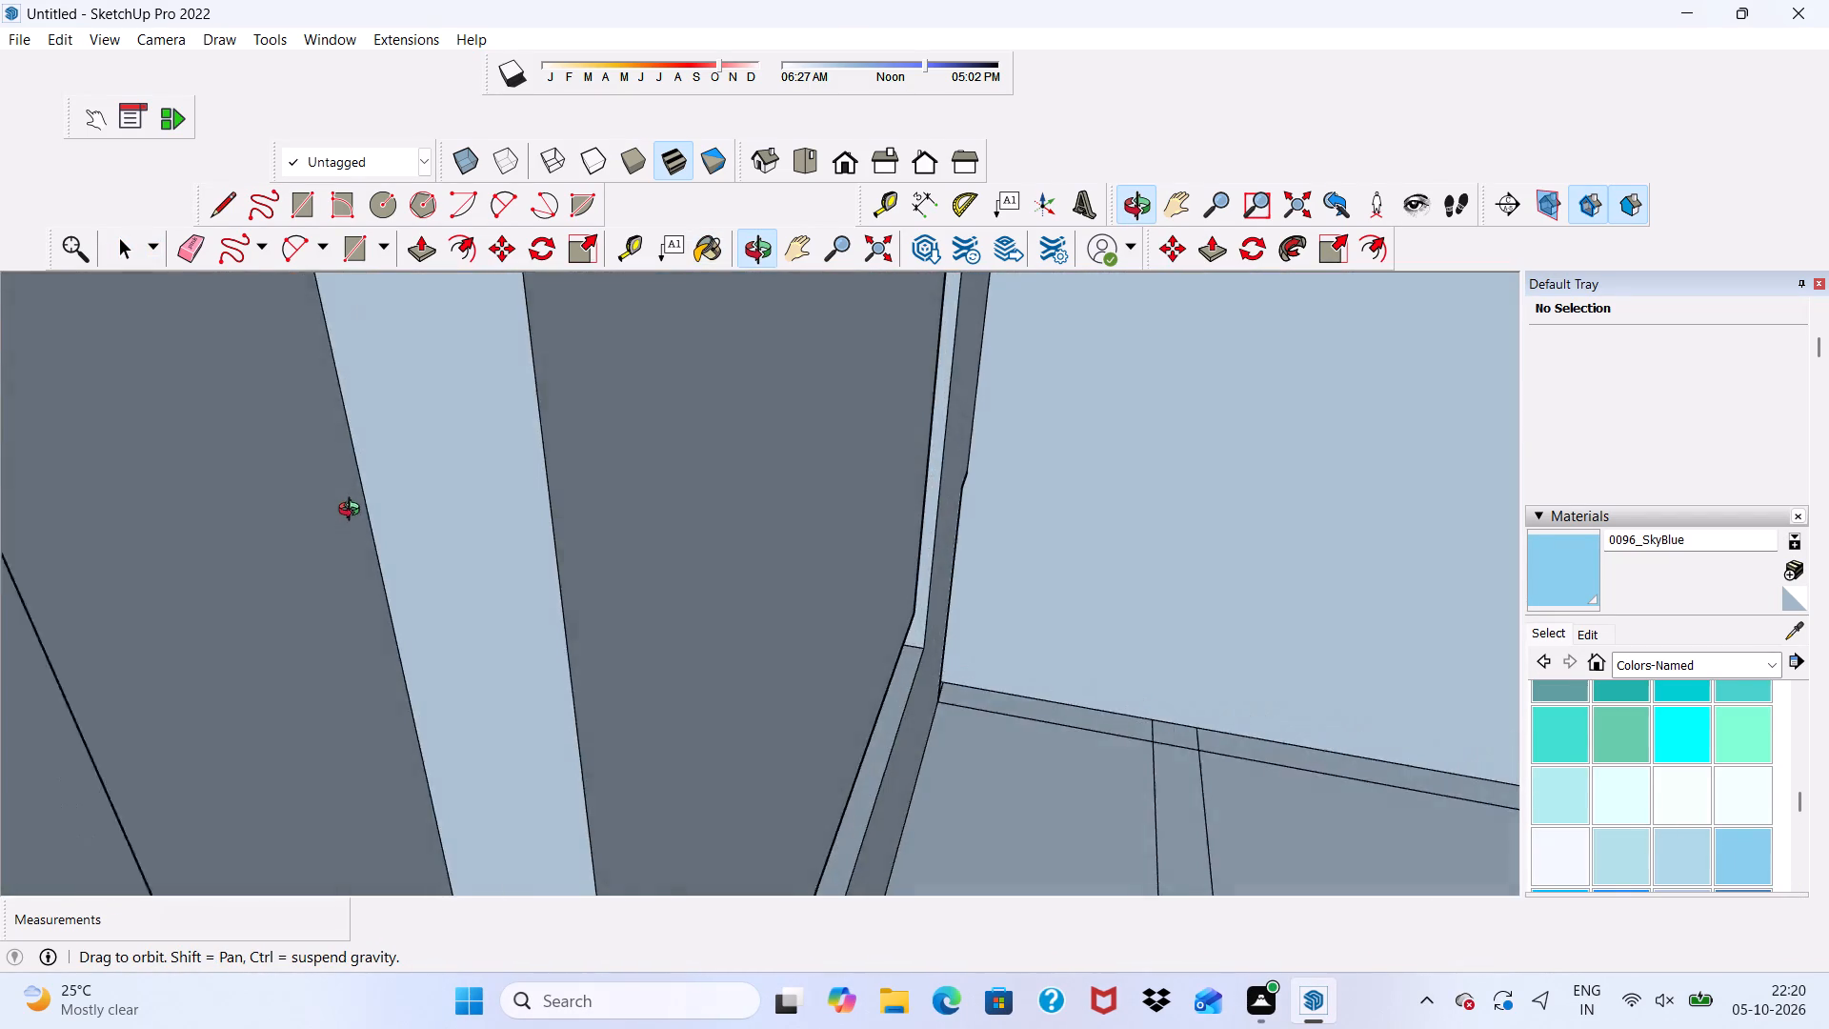
middle_click_drag(353, 512, 531, 465)
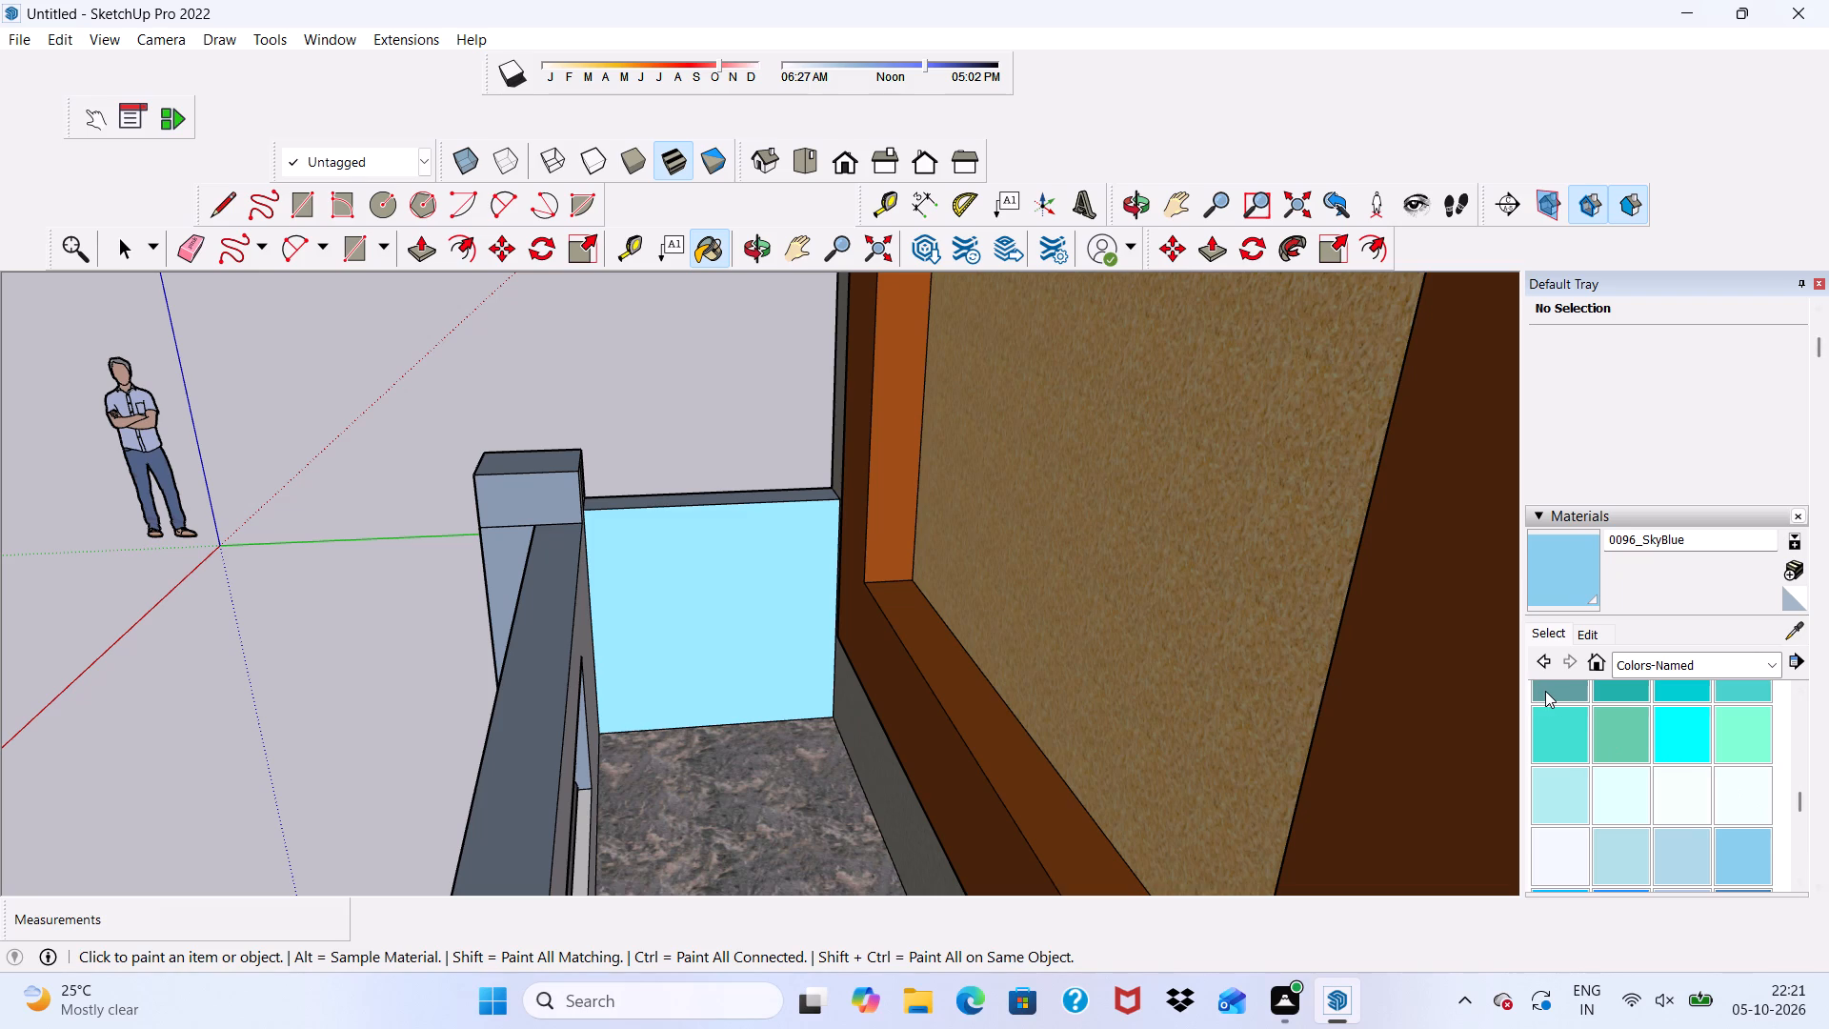
left_click(1545, 689)
scroll(921, 561, "up", 4)
left_click(560, 535)
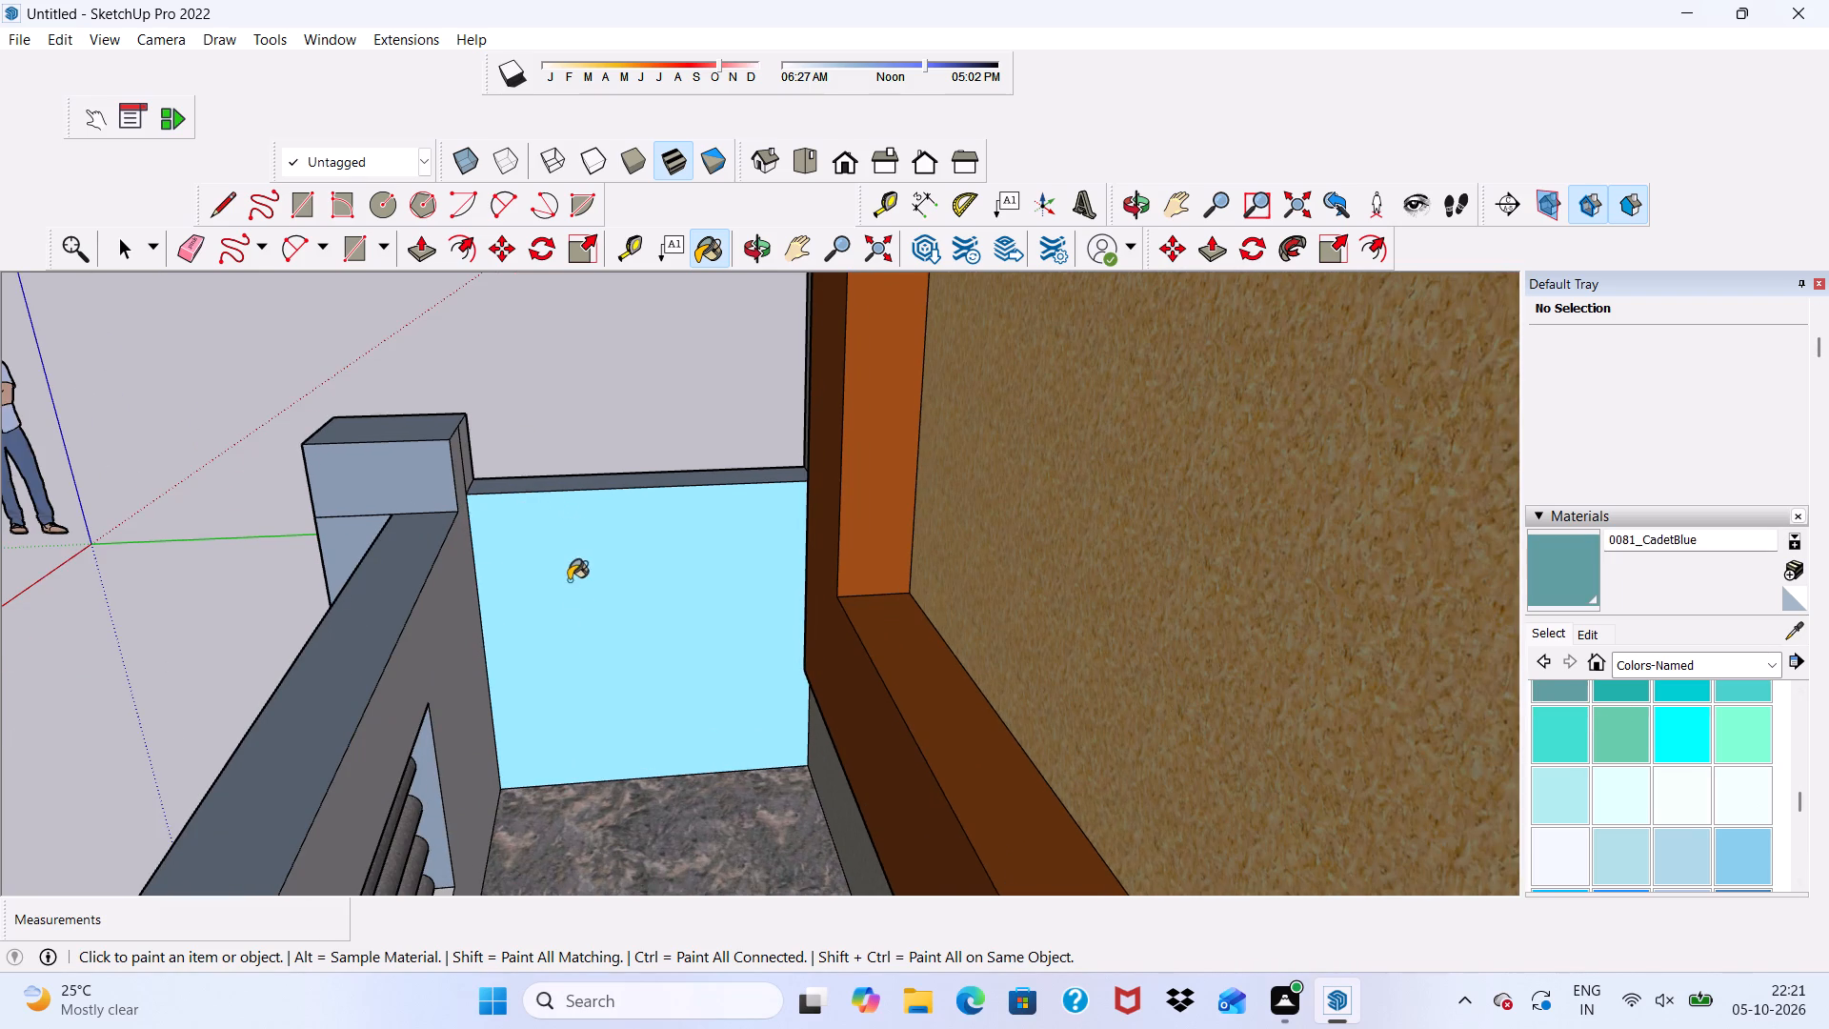
scroll(558, 622, "up", 4)
left_click(308, 646)
View the boundary wall from the front and look through the Colors-Named swatches for an alternative wall colour.
scroll(393, 570, "down", 8)
middle_click_drag(789, 431, 705, 507)
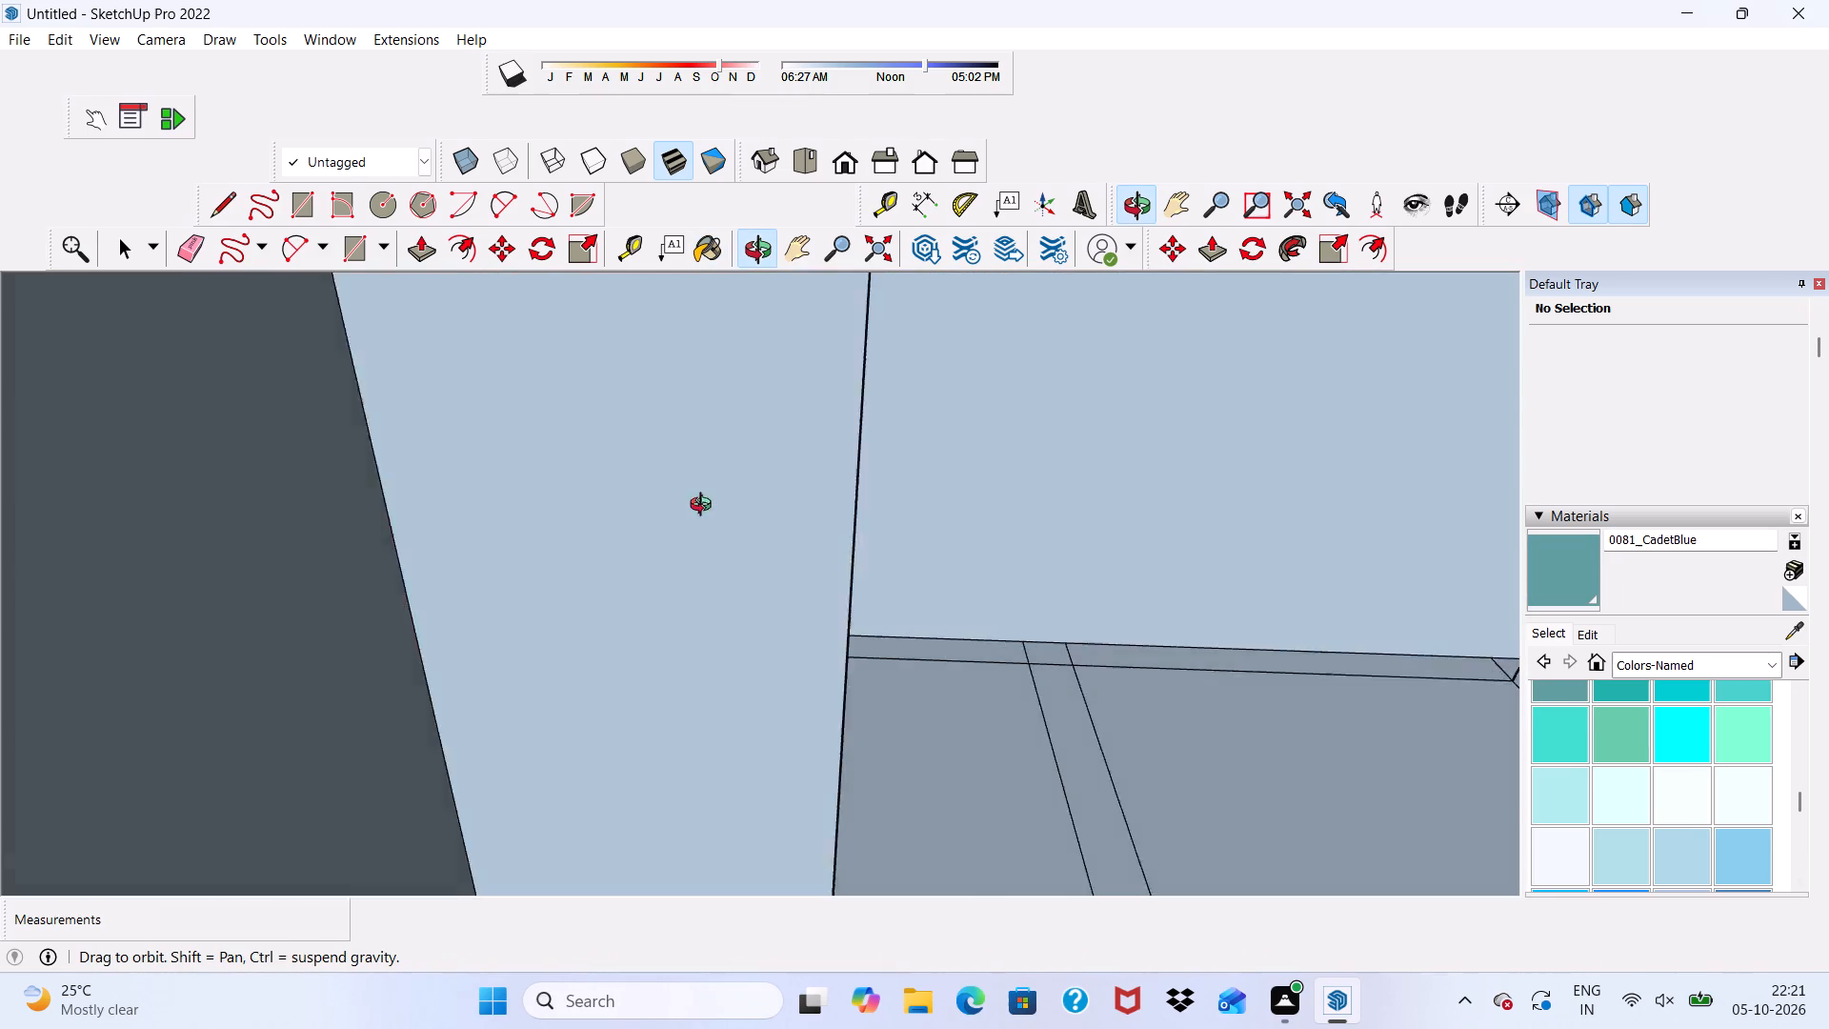
middle_click_drag(705, 507, 608, 451)
scroll(464, 451, "up", 6)
scroll(462, 448, "down", 4)
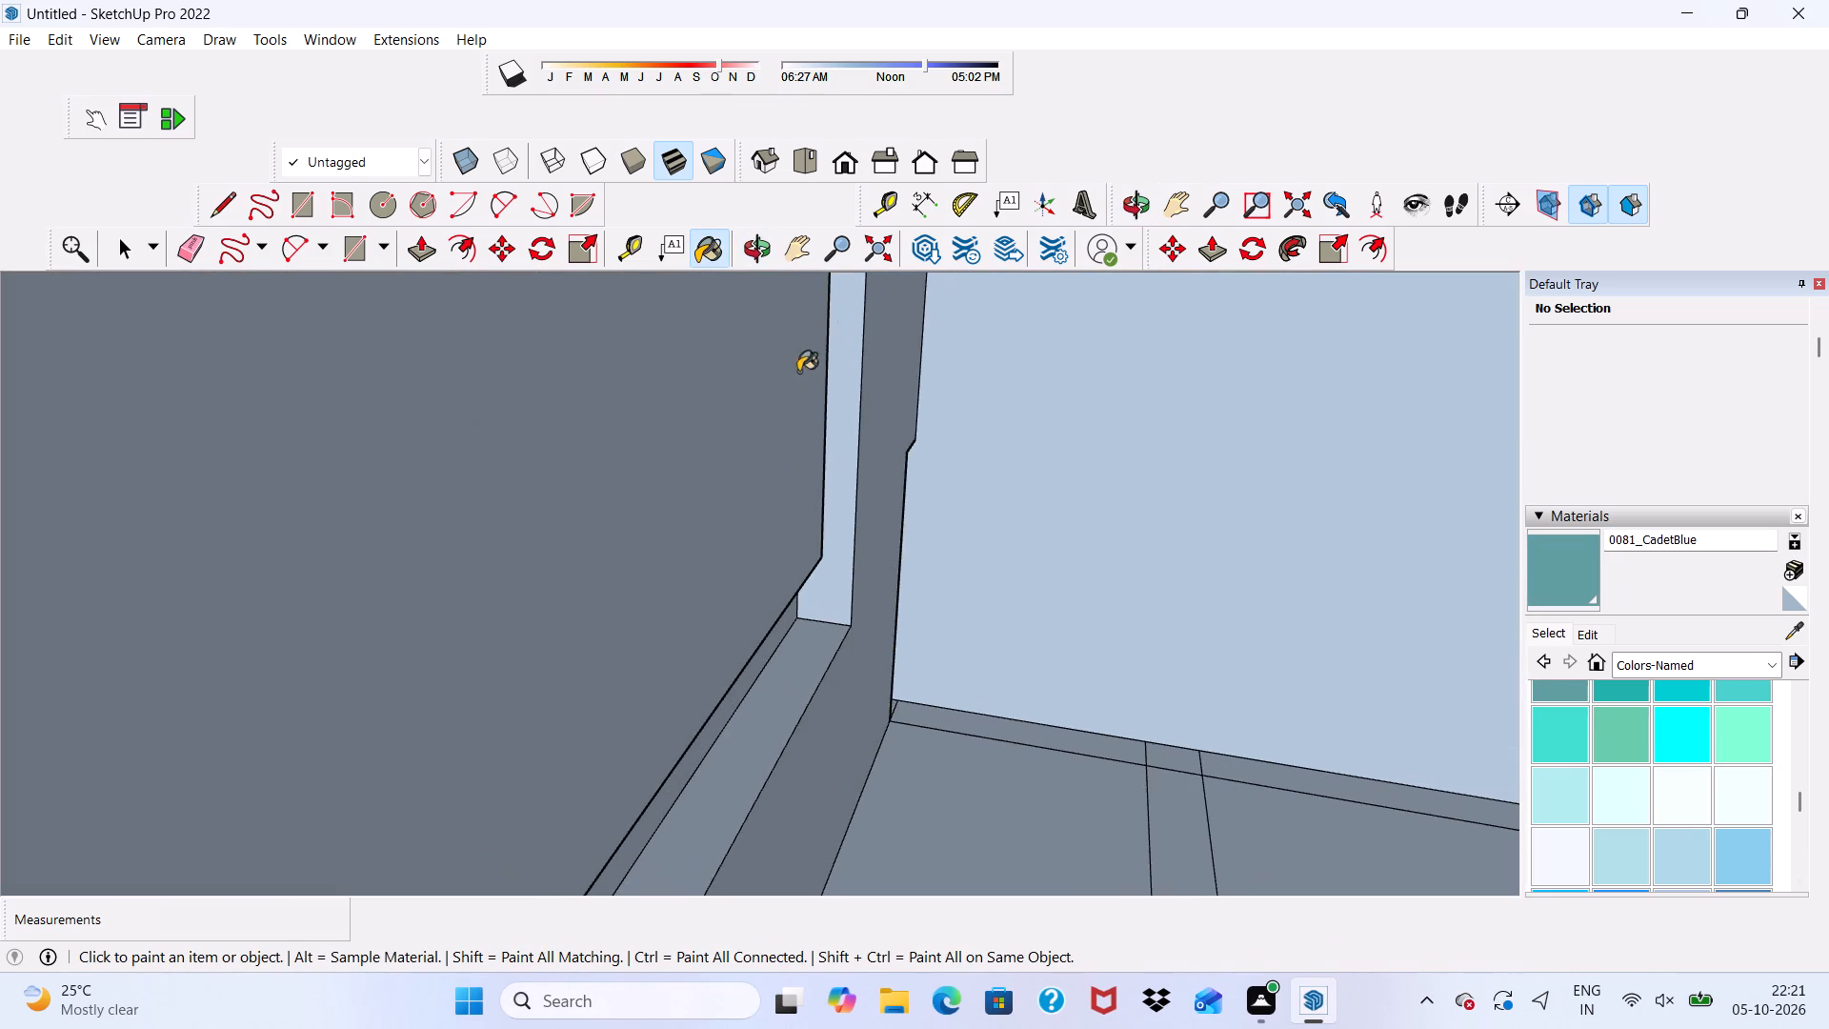
left_click(848, 171)
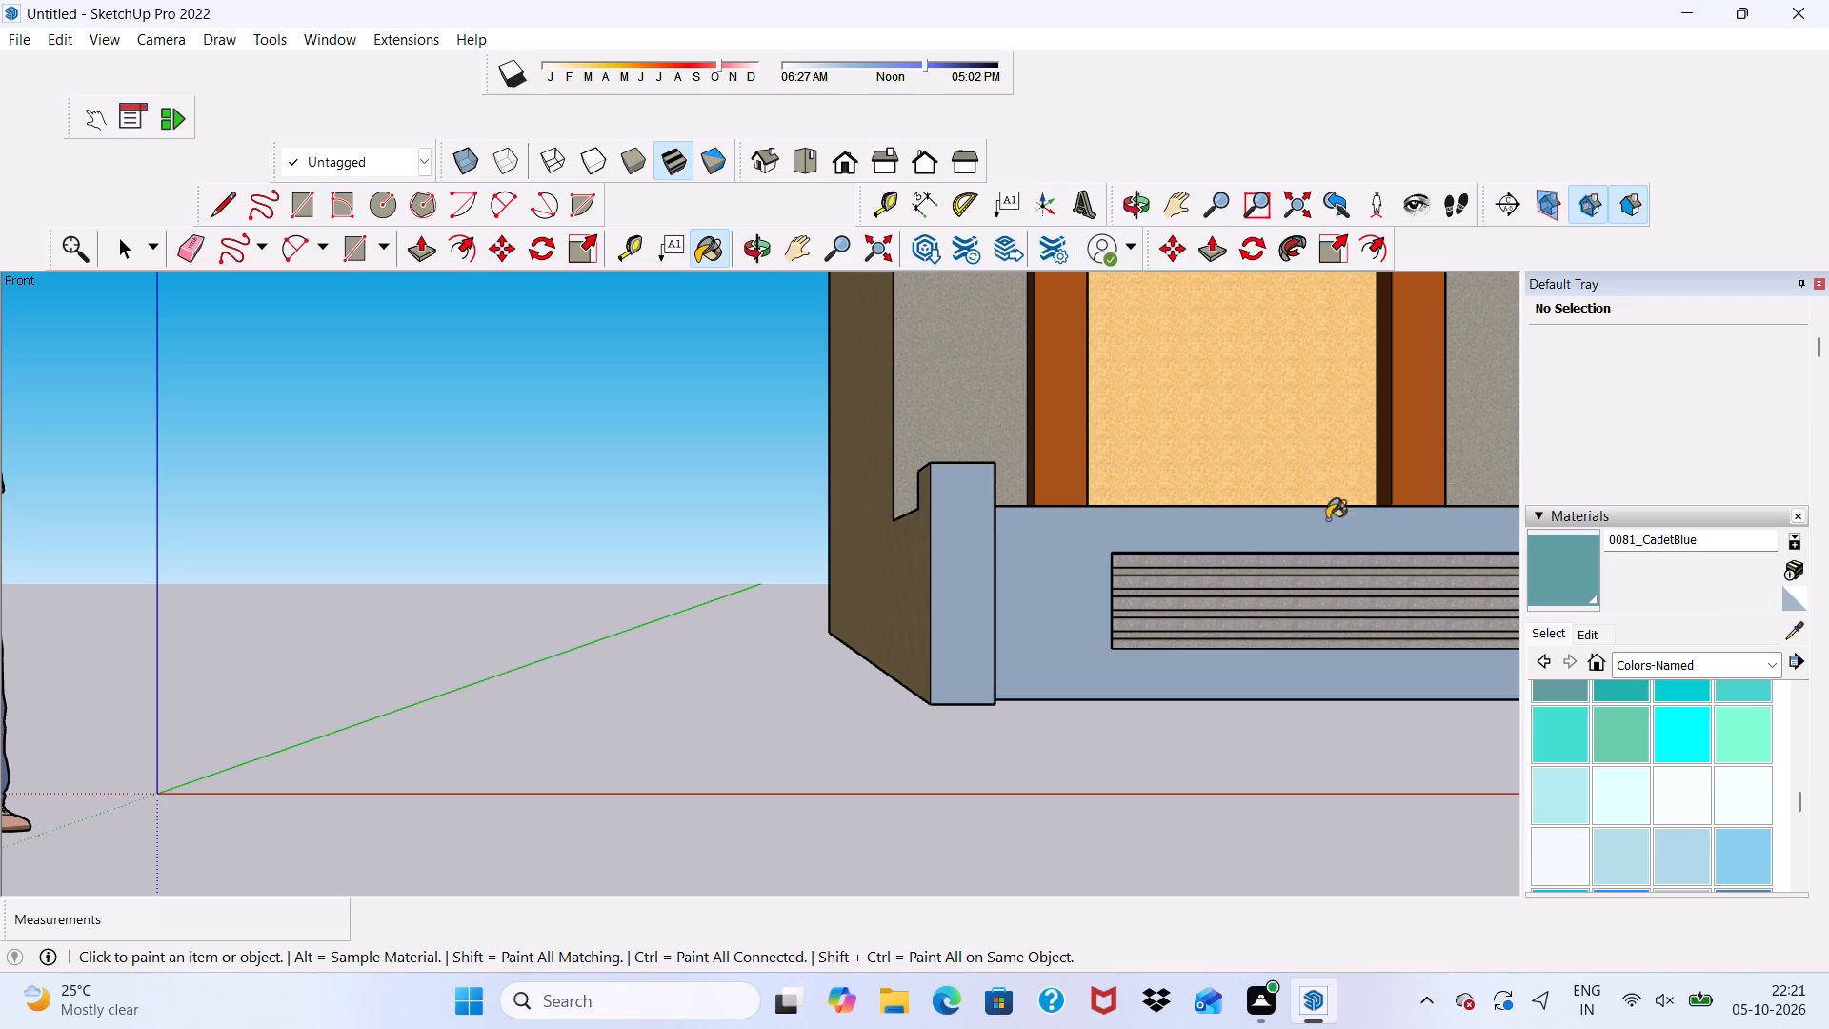
scroll(1731, 731, "up", 2)
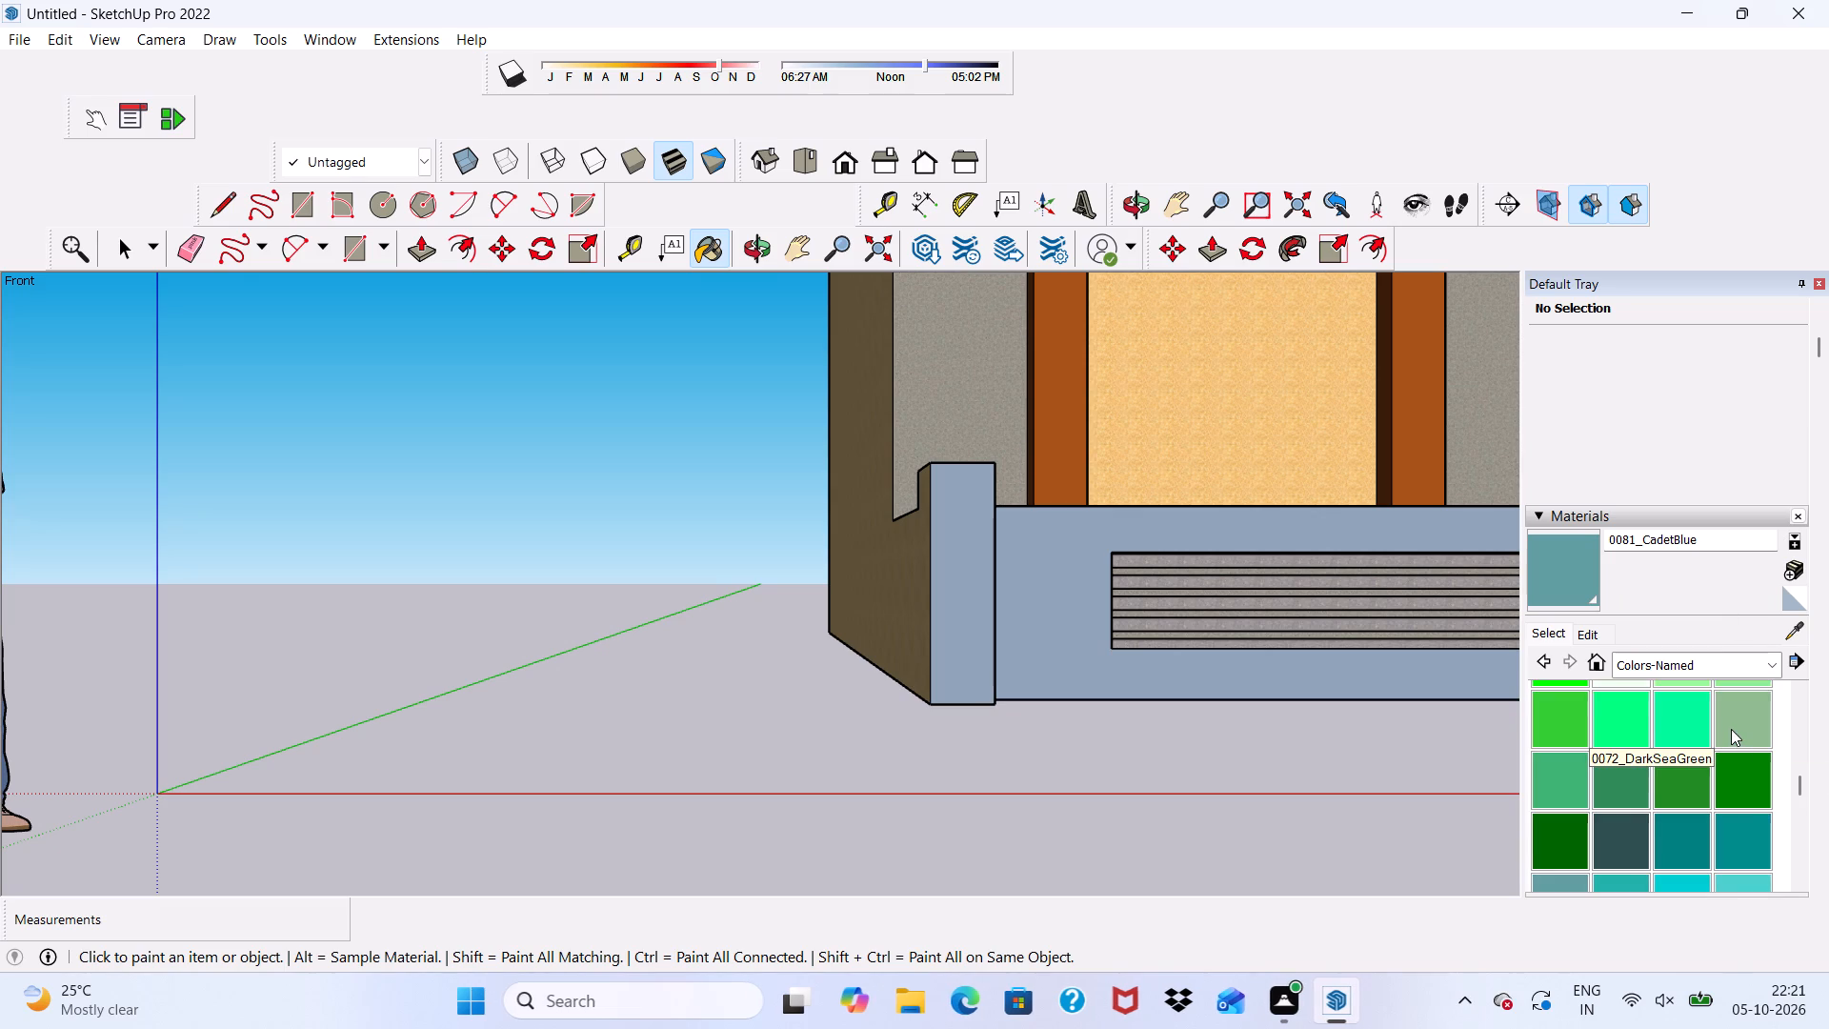
scroll(1731, 728, "up", 3)
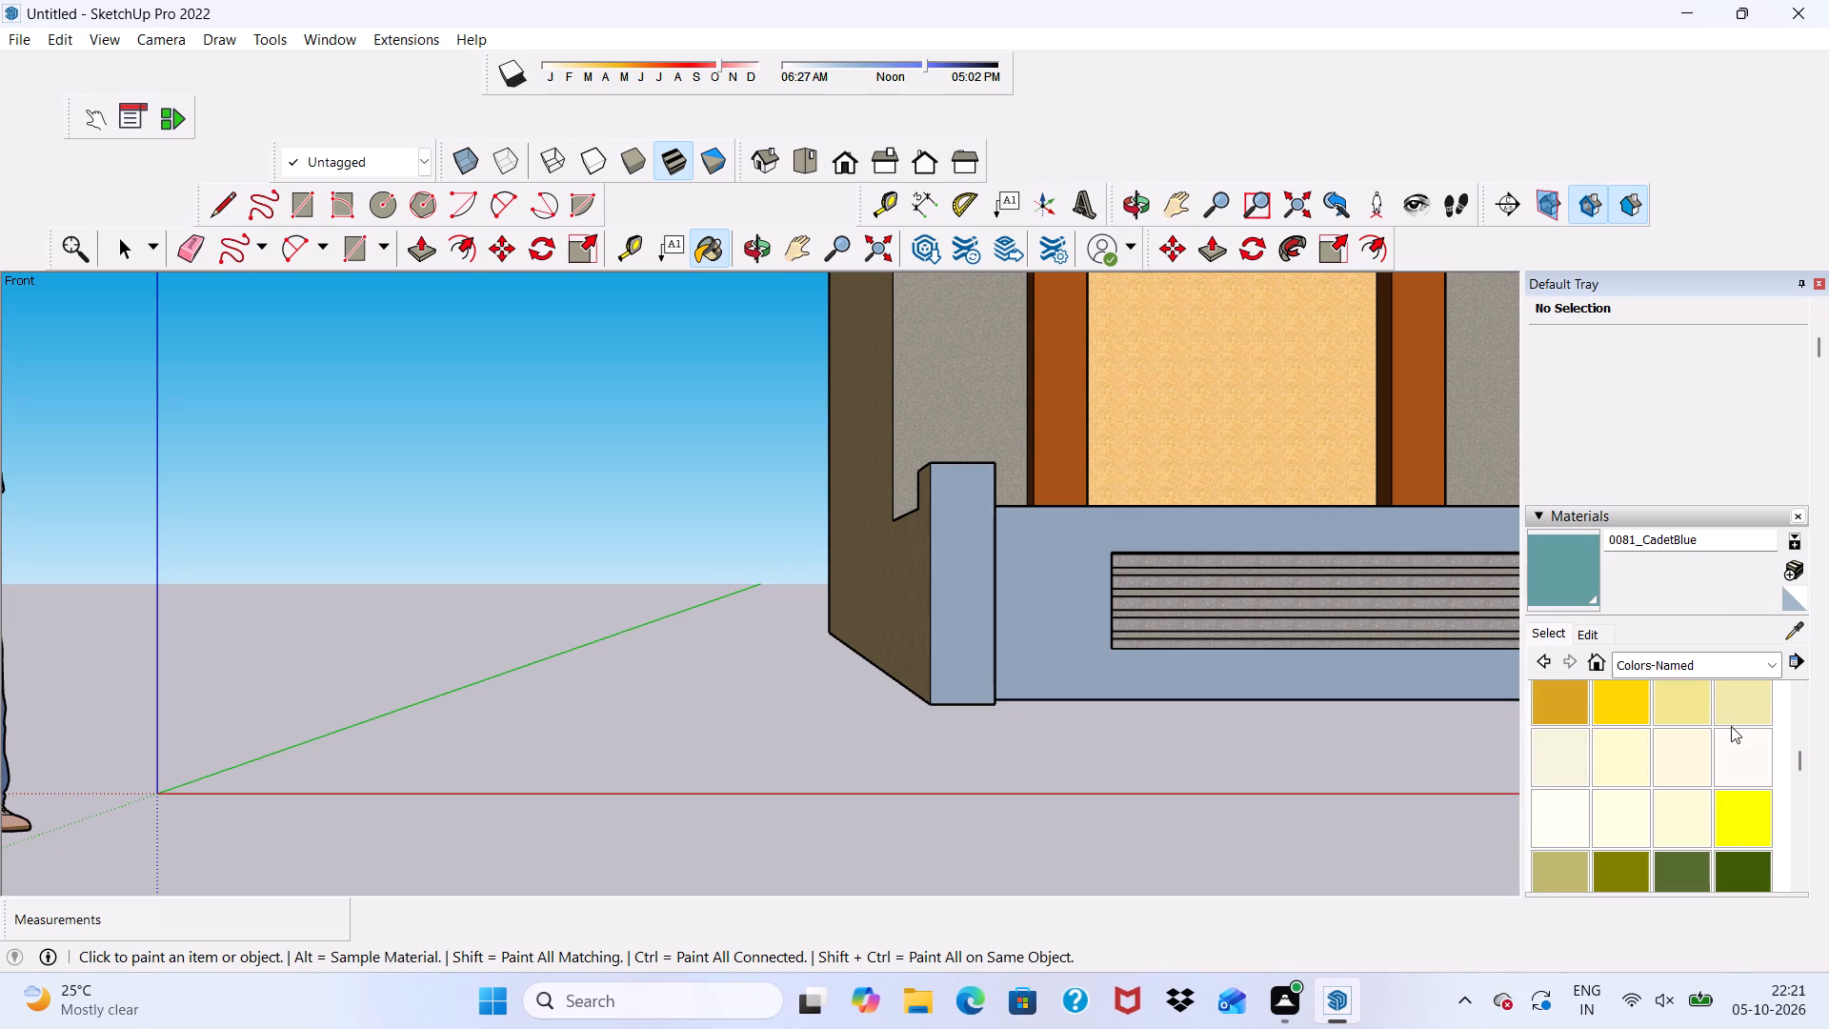
scroll(1731, 726, "up", 6)
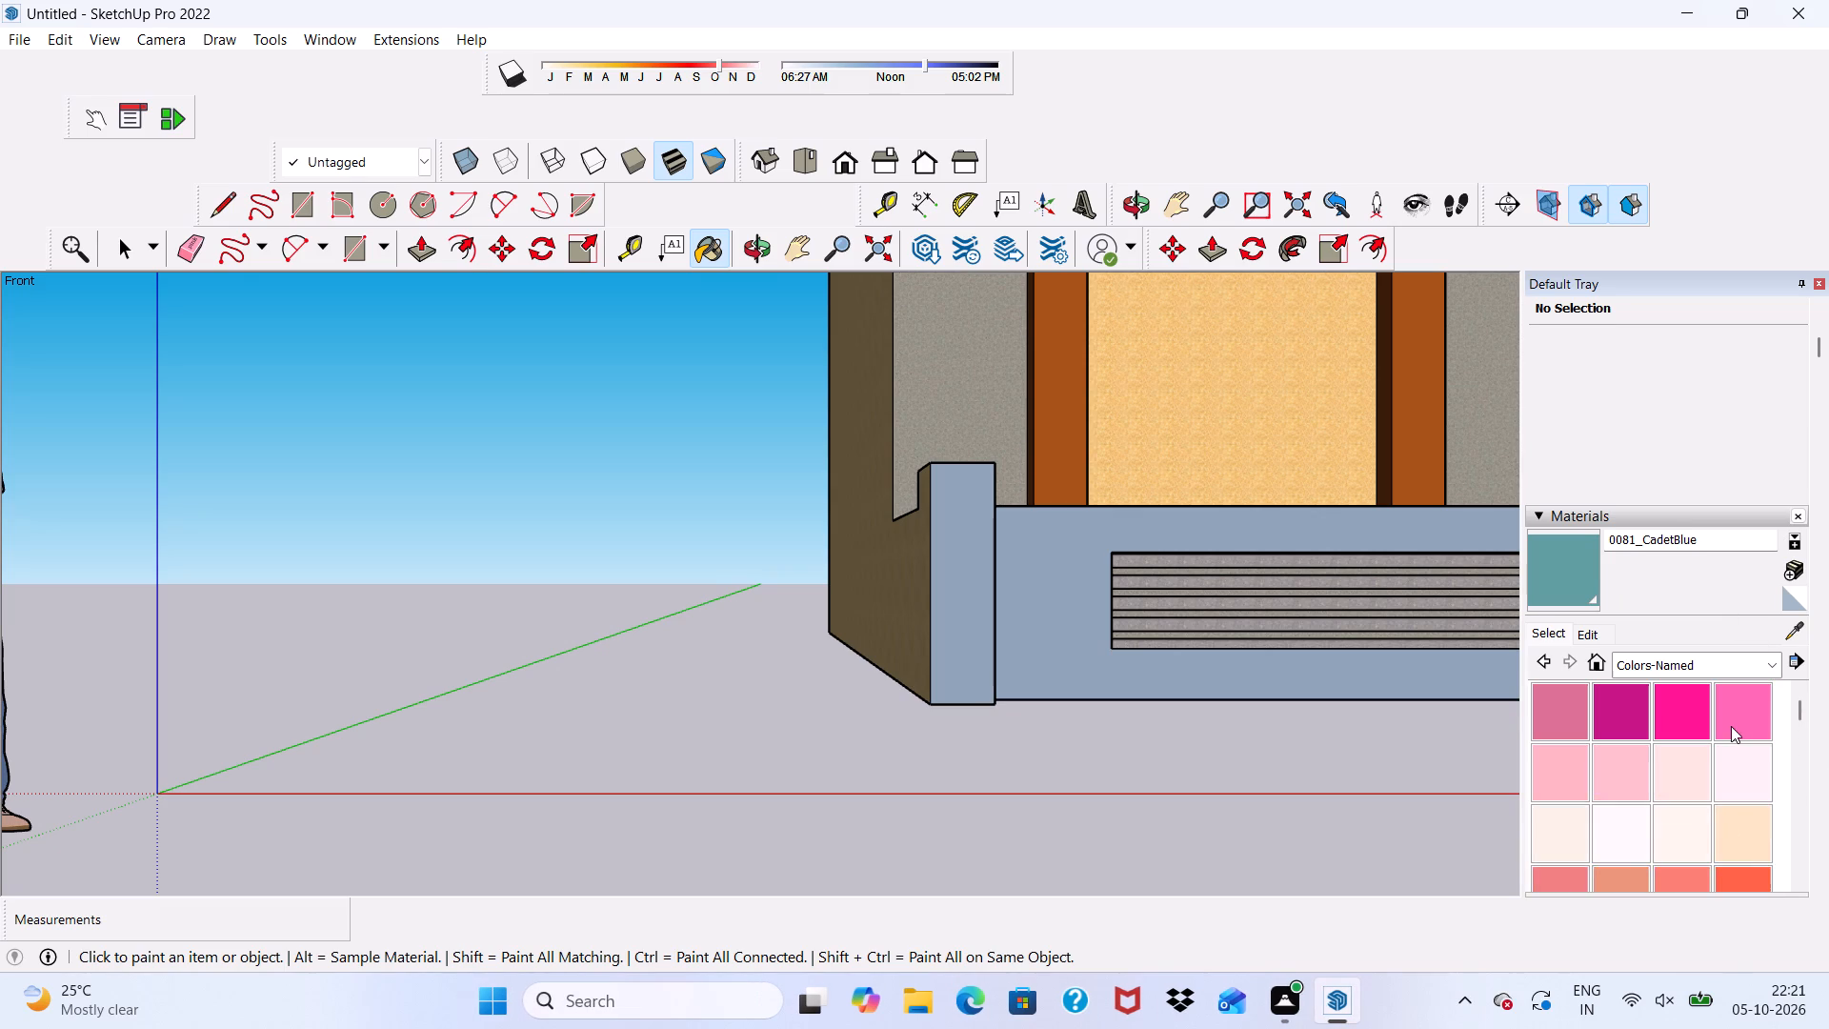
scroll(1731, 726, "up", 2)
scroll(1614, 792, "up", 1)
scroll(1614, 792, "down", 5)
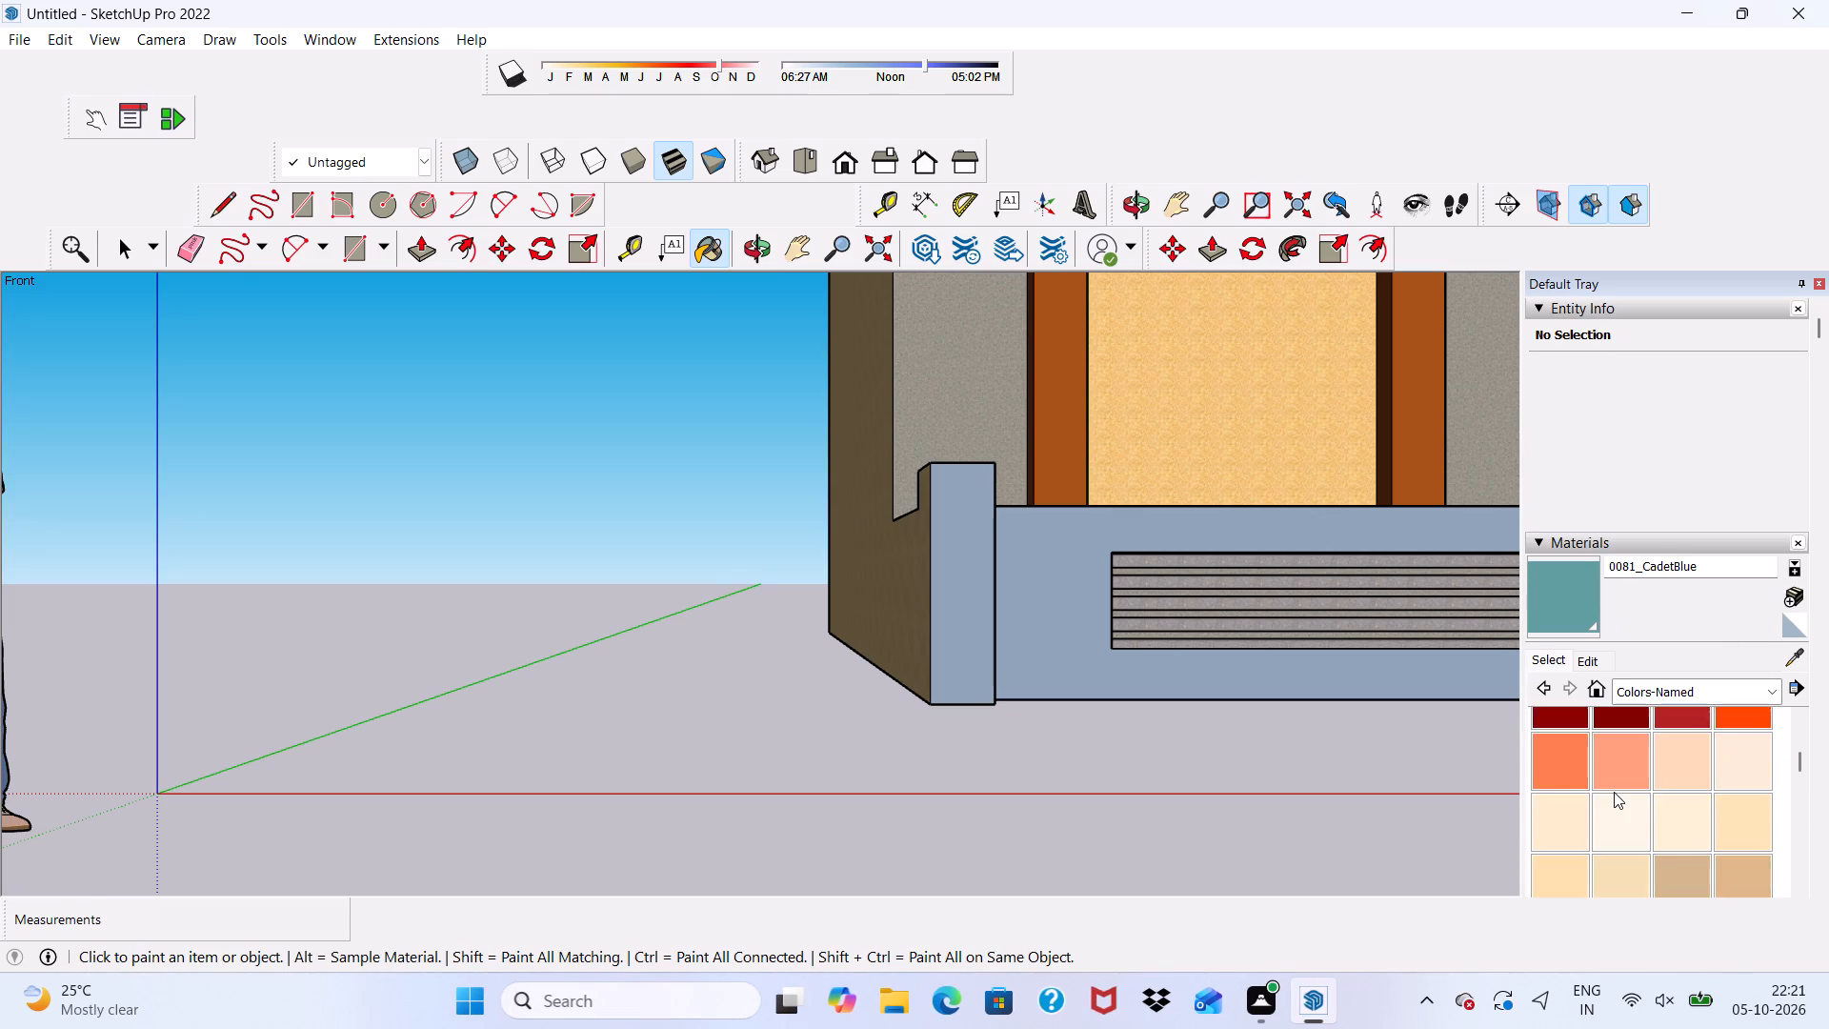
scroll(1614, 792, "down", 6)
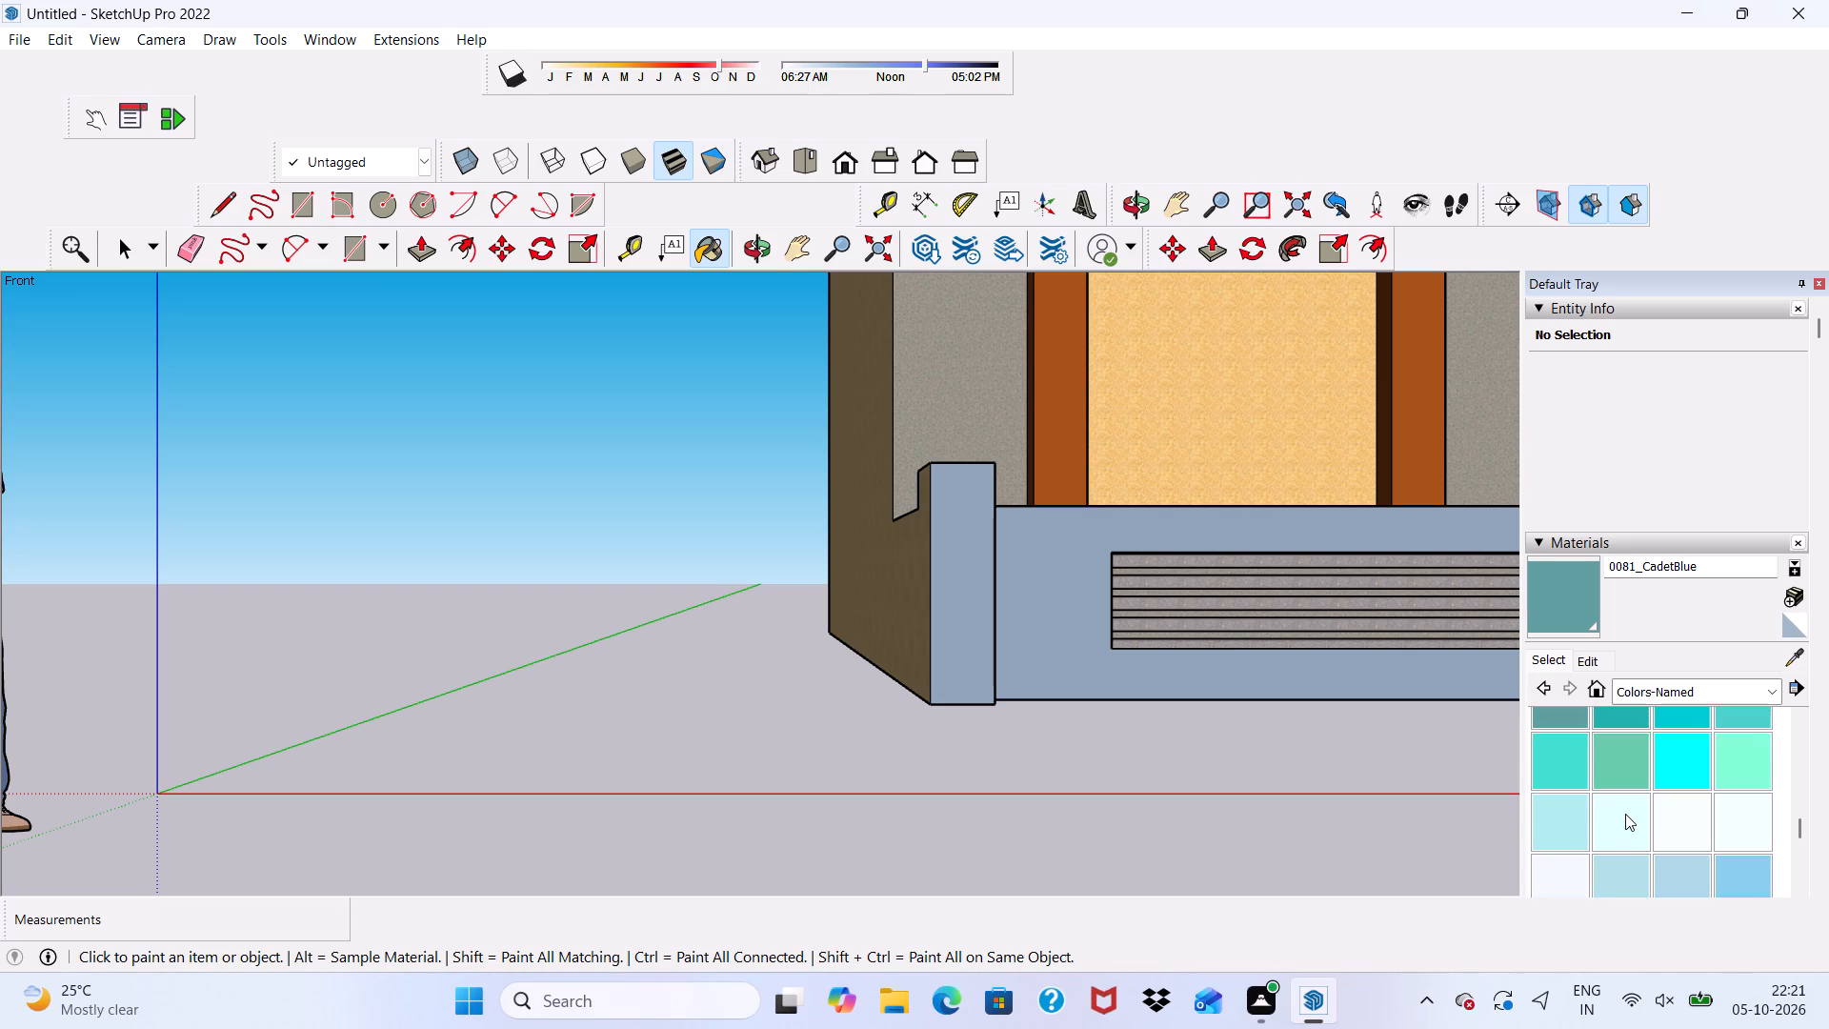
left_click(1736, 873)
scroll(1617, 826, "up", 1)
scroll(1666, 819, "down", 1)
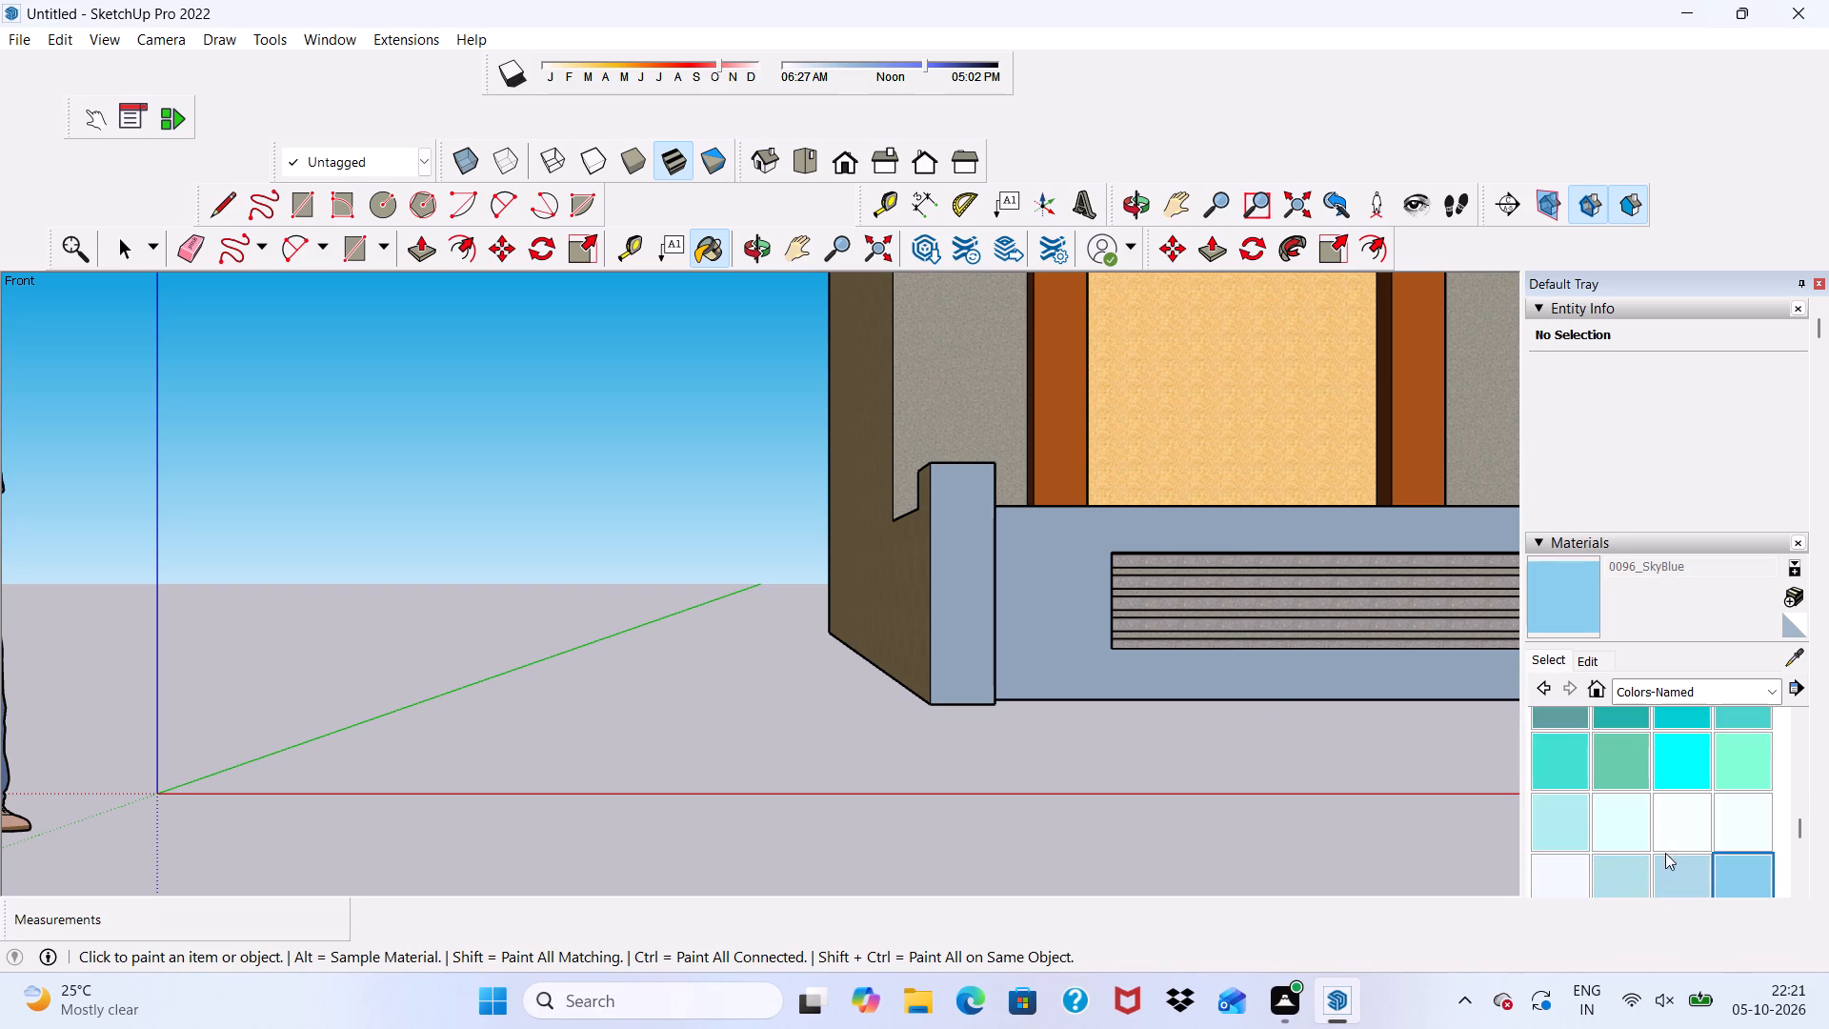
scroll(1675, 868, "down", 1)
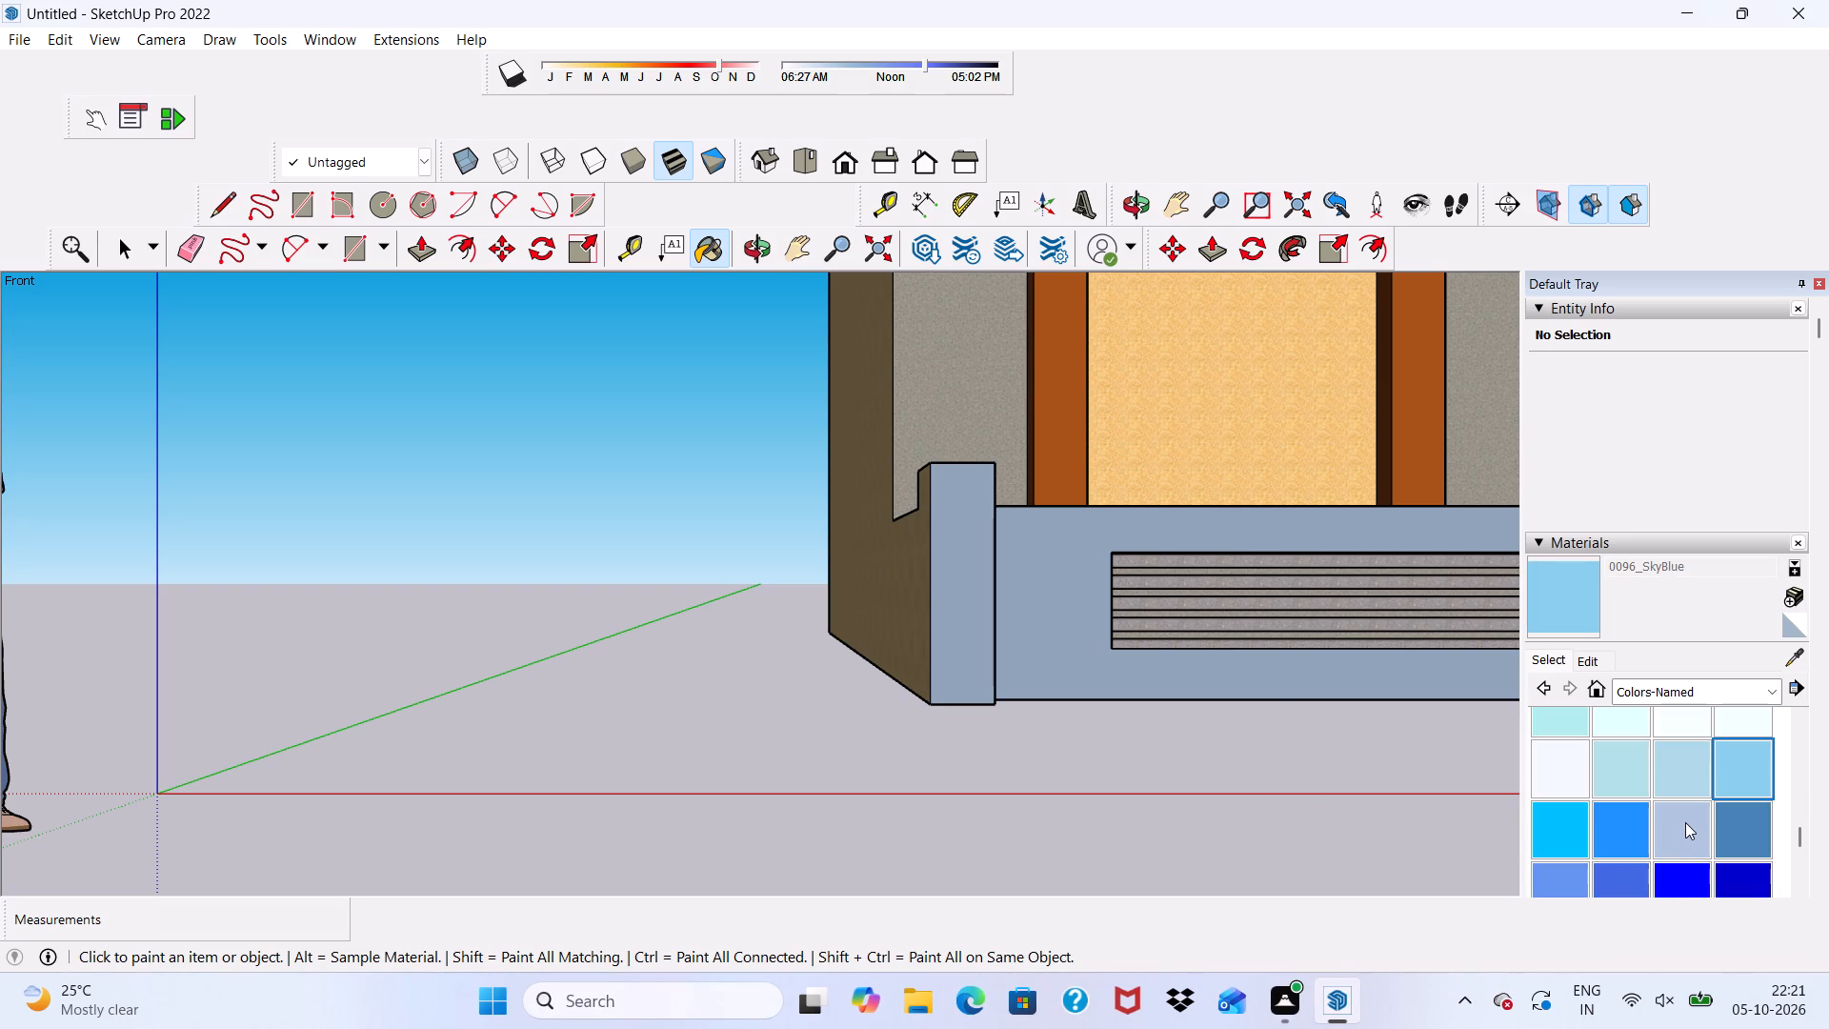
scroll(1685, 821, "down", 2)
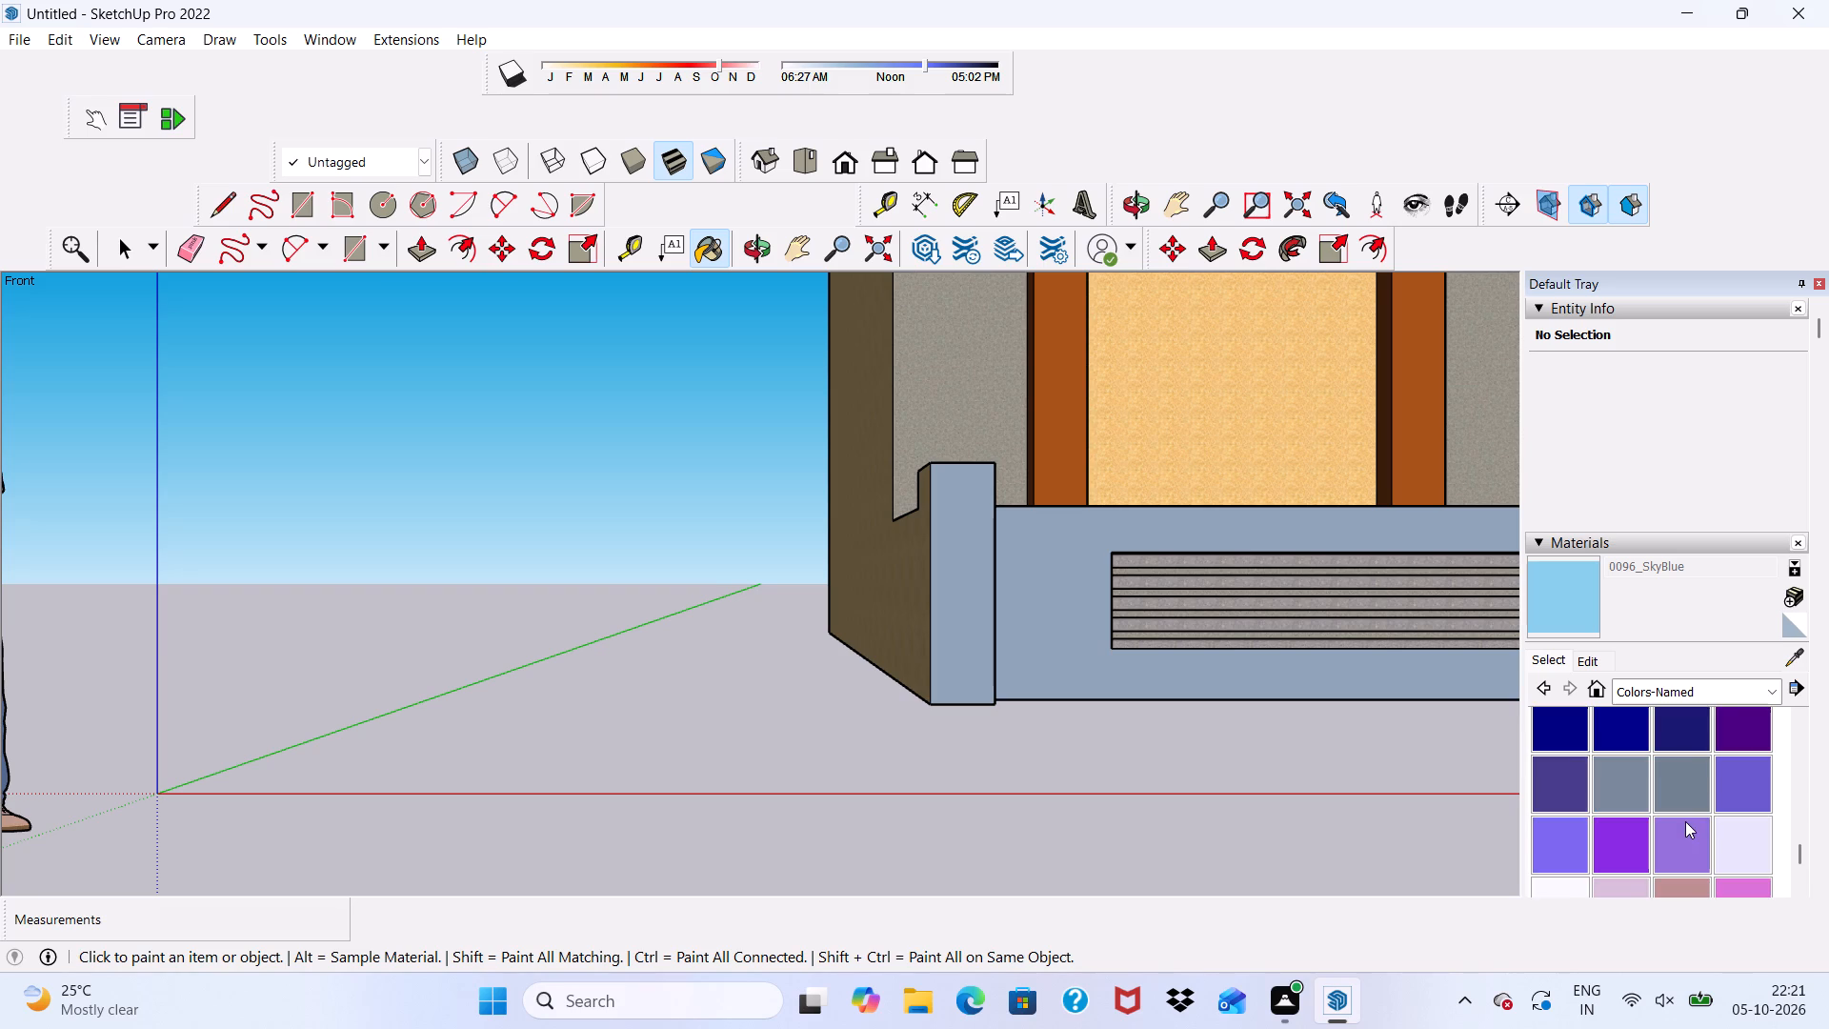
scroll(1685, 821, "down", 3)
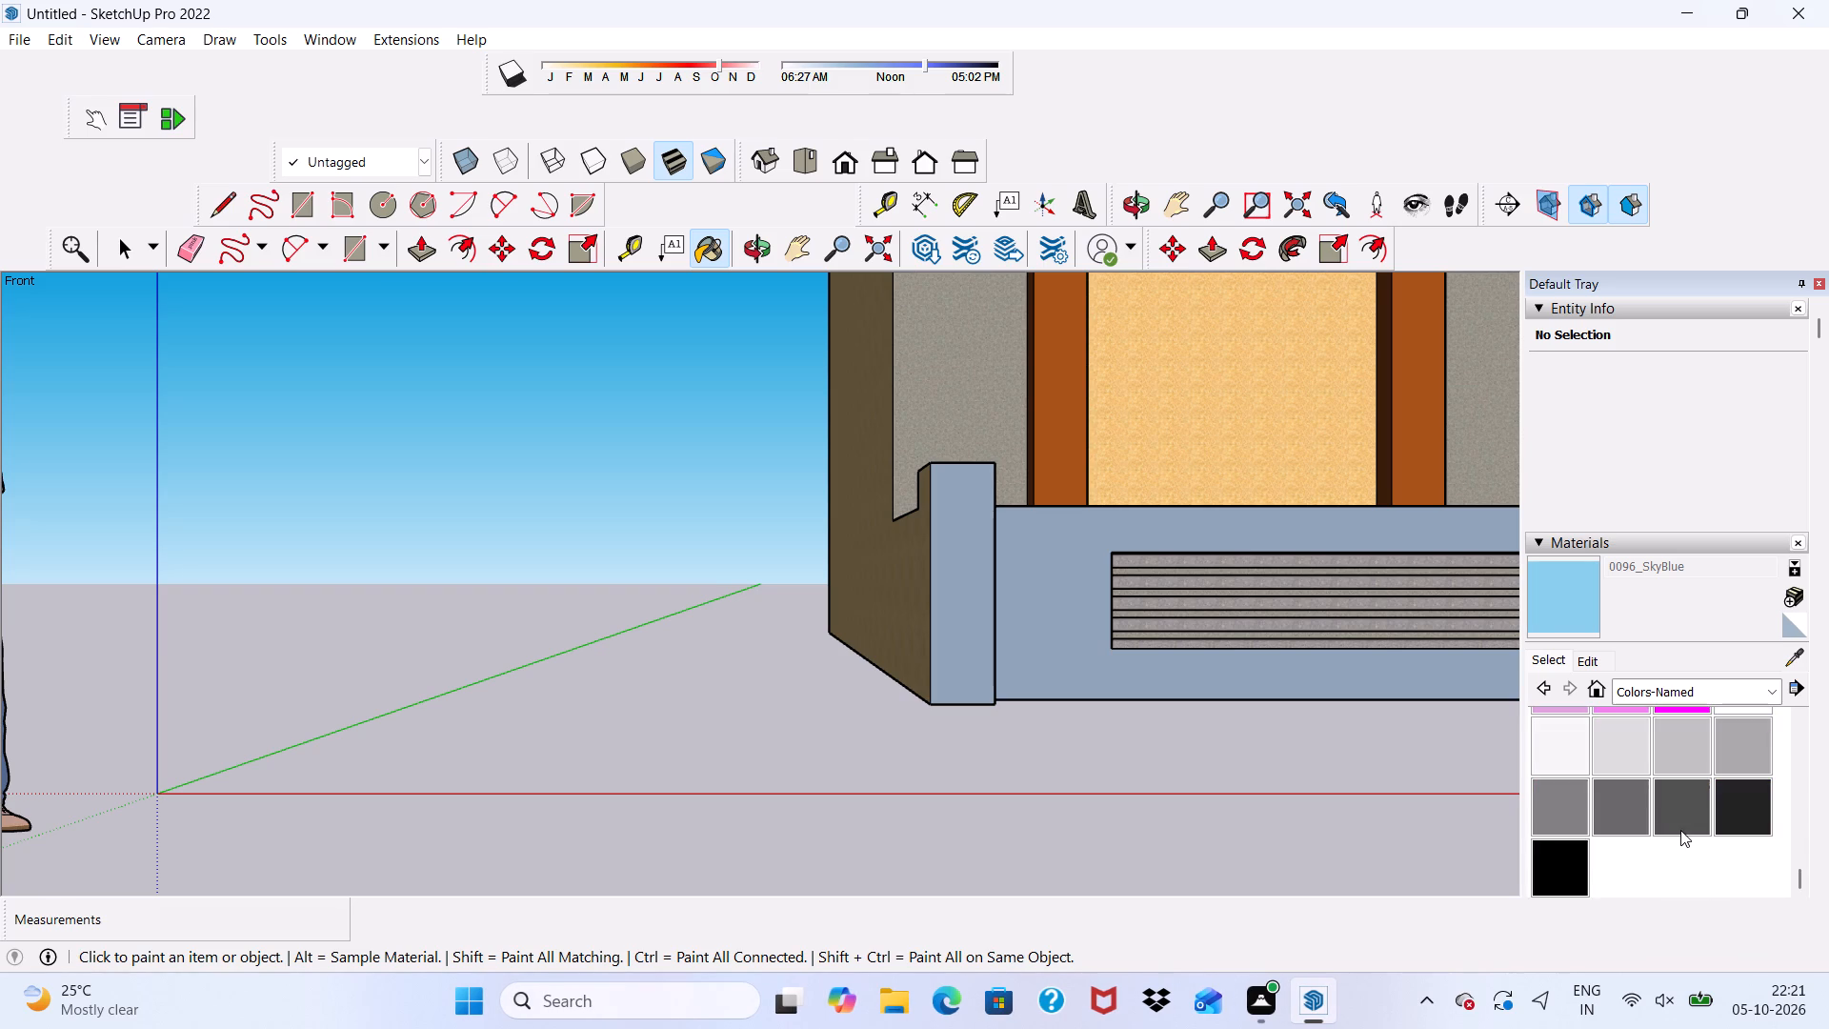
scroll(1680, 830, "down", 1)
scroll(1680, 830, "up", 9)
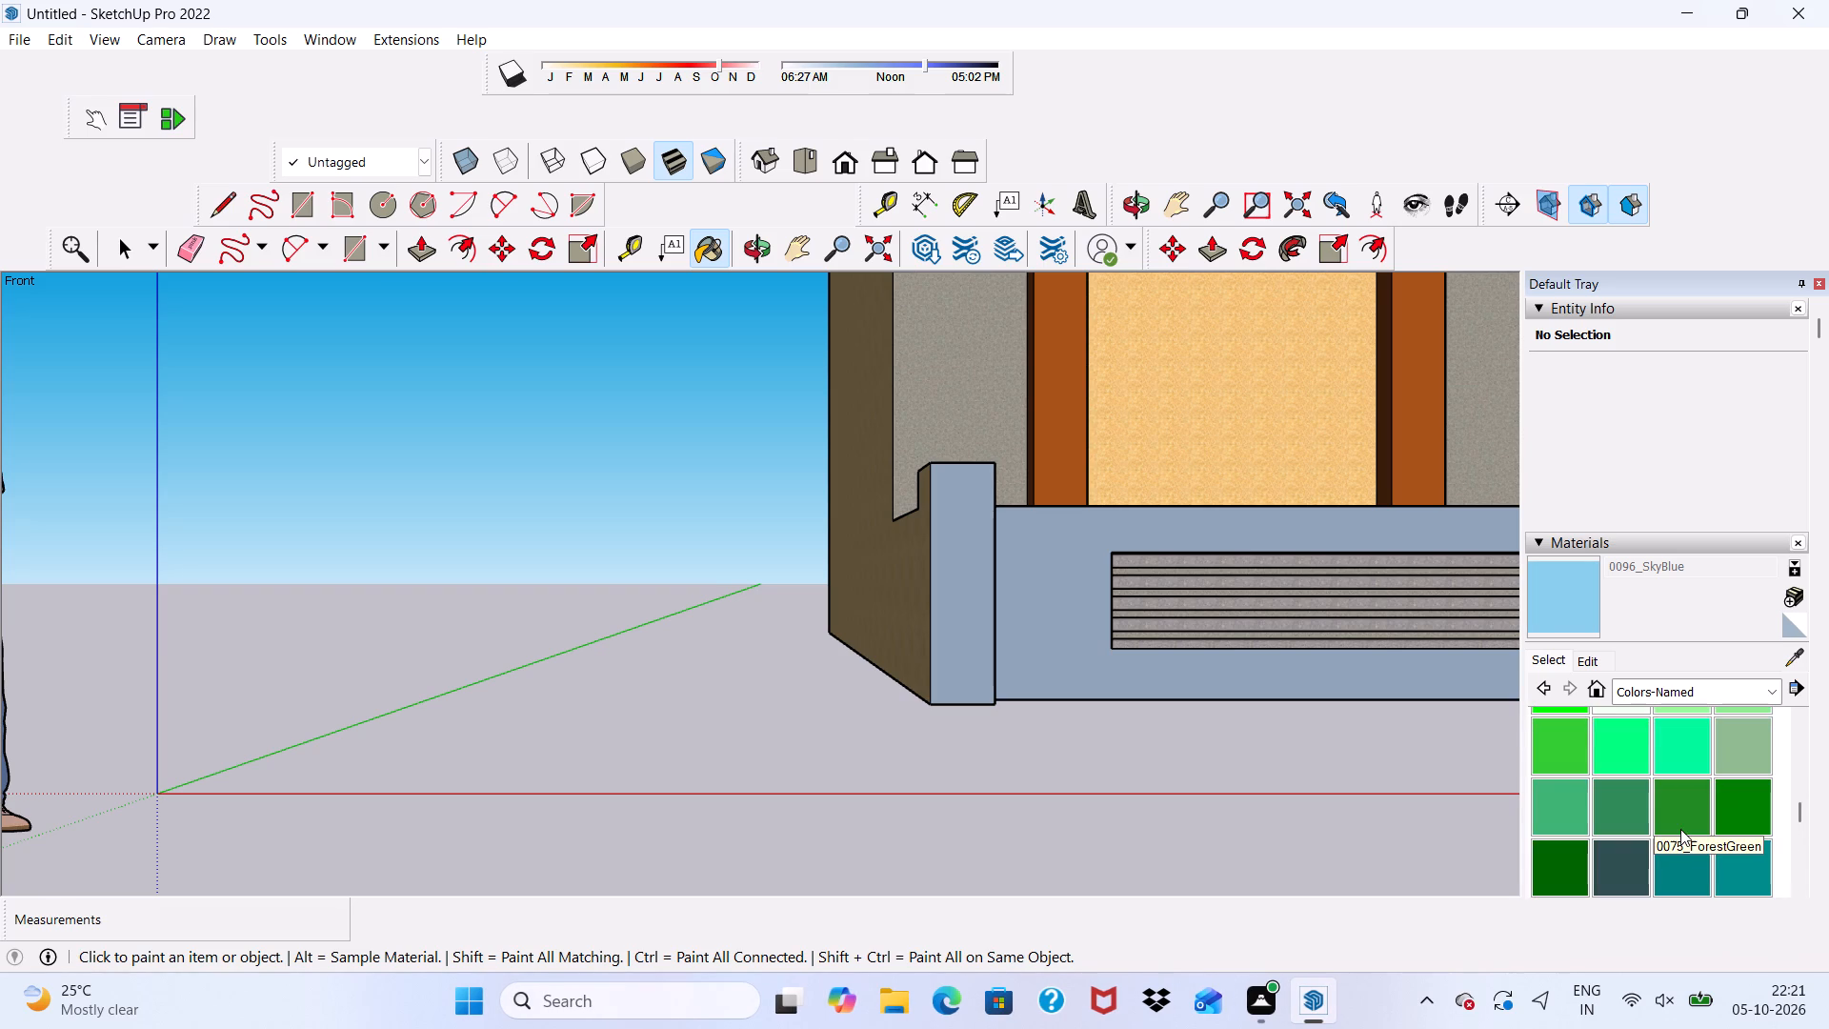
scroll(1680, 829, "down", 2)
scroll(1680, 829, "up", 1)
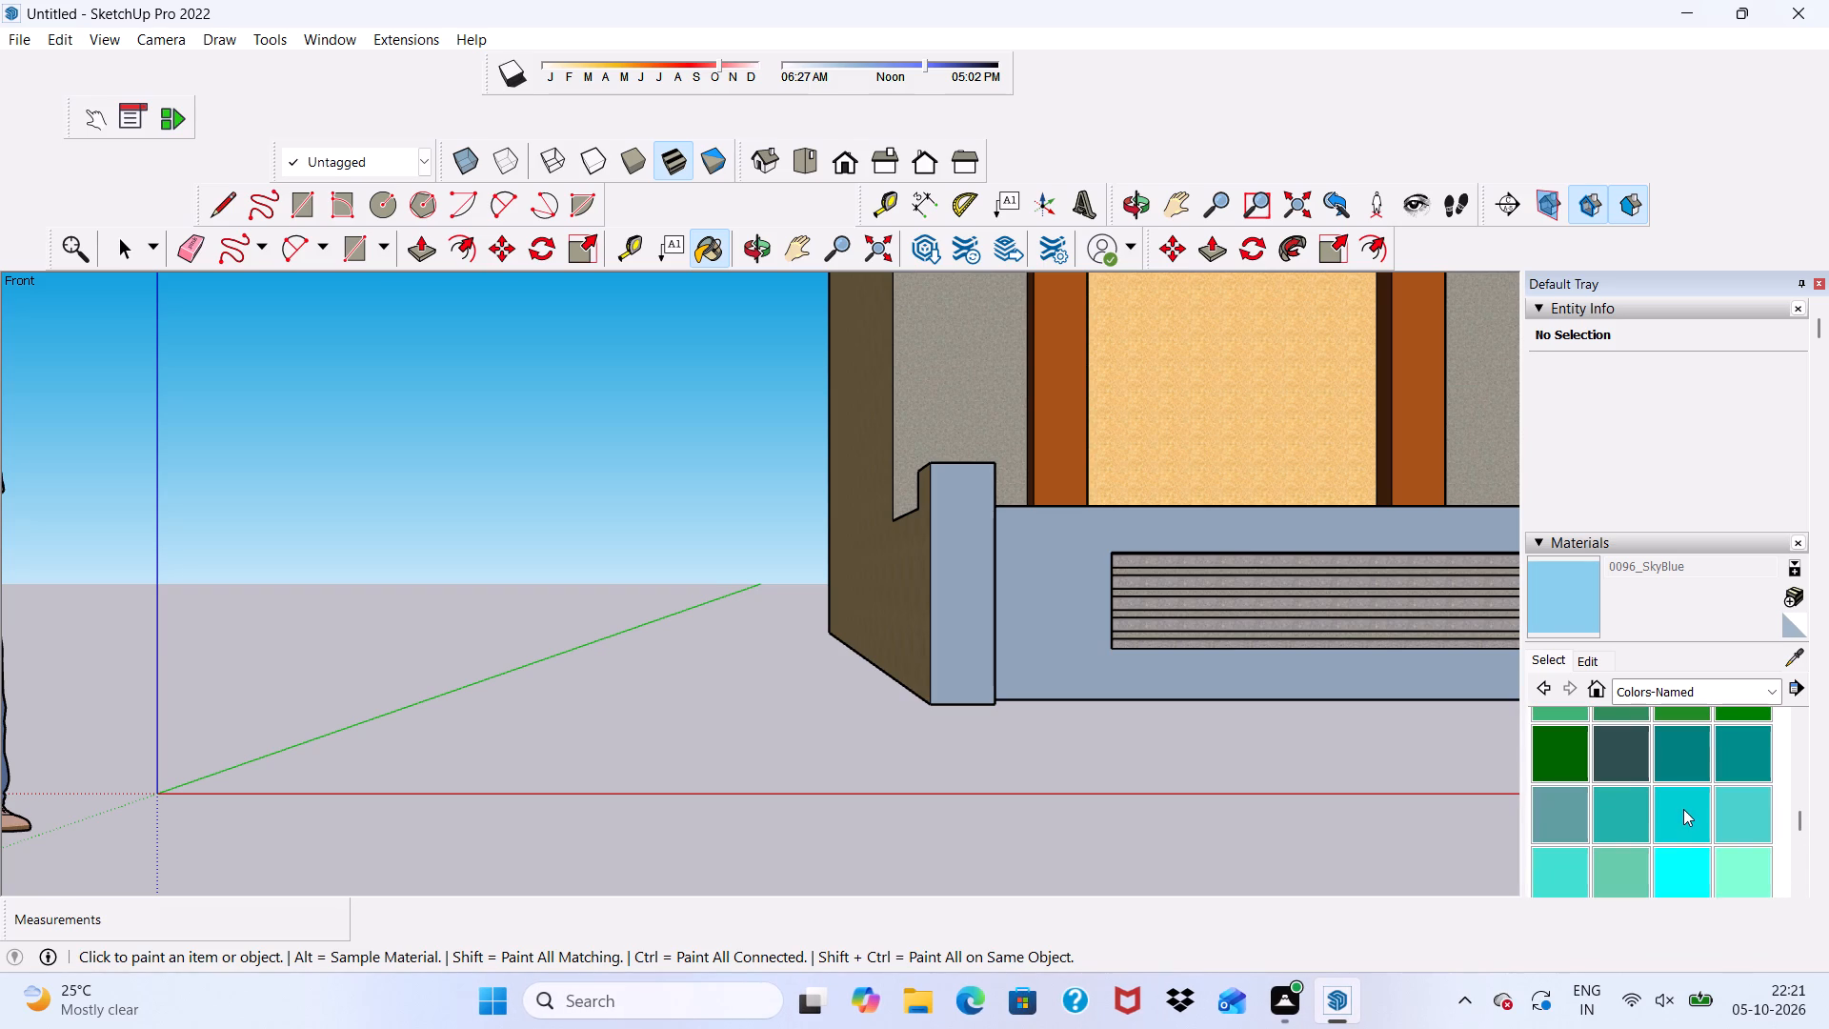
Apply 0081_CadetBlue to the inner face of the side boundary wall beside the tower again.
left_click(1582, 809)
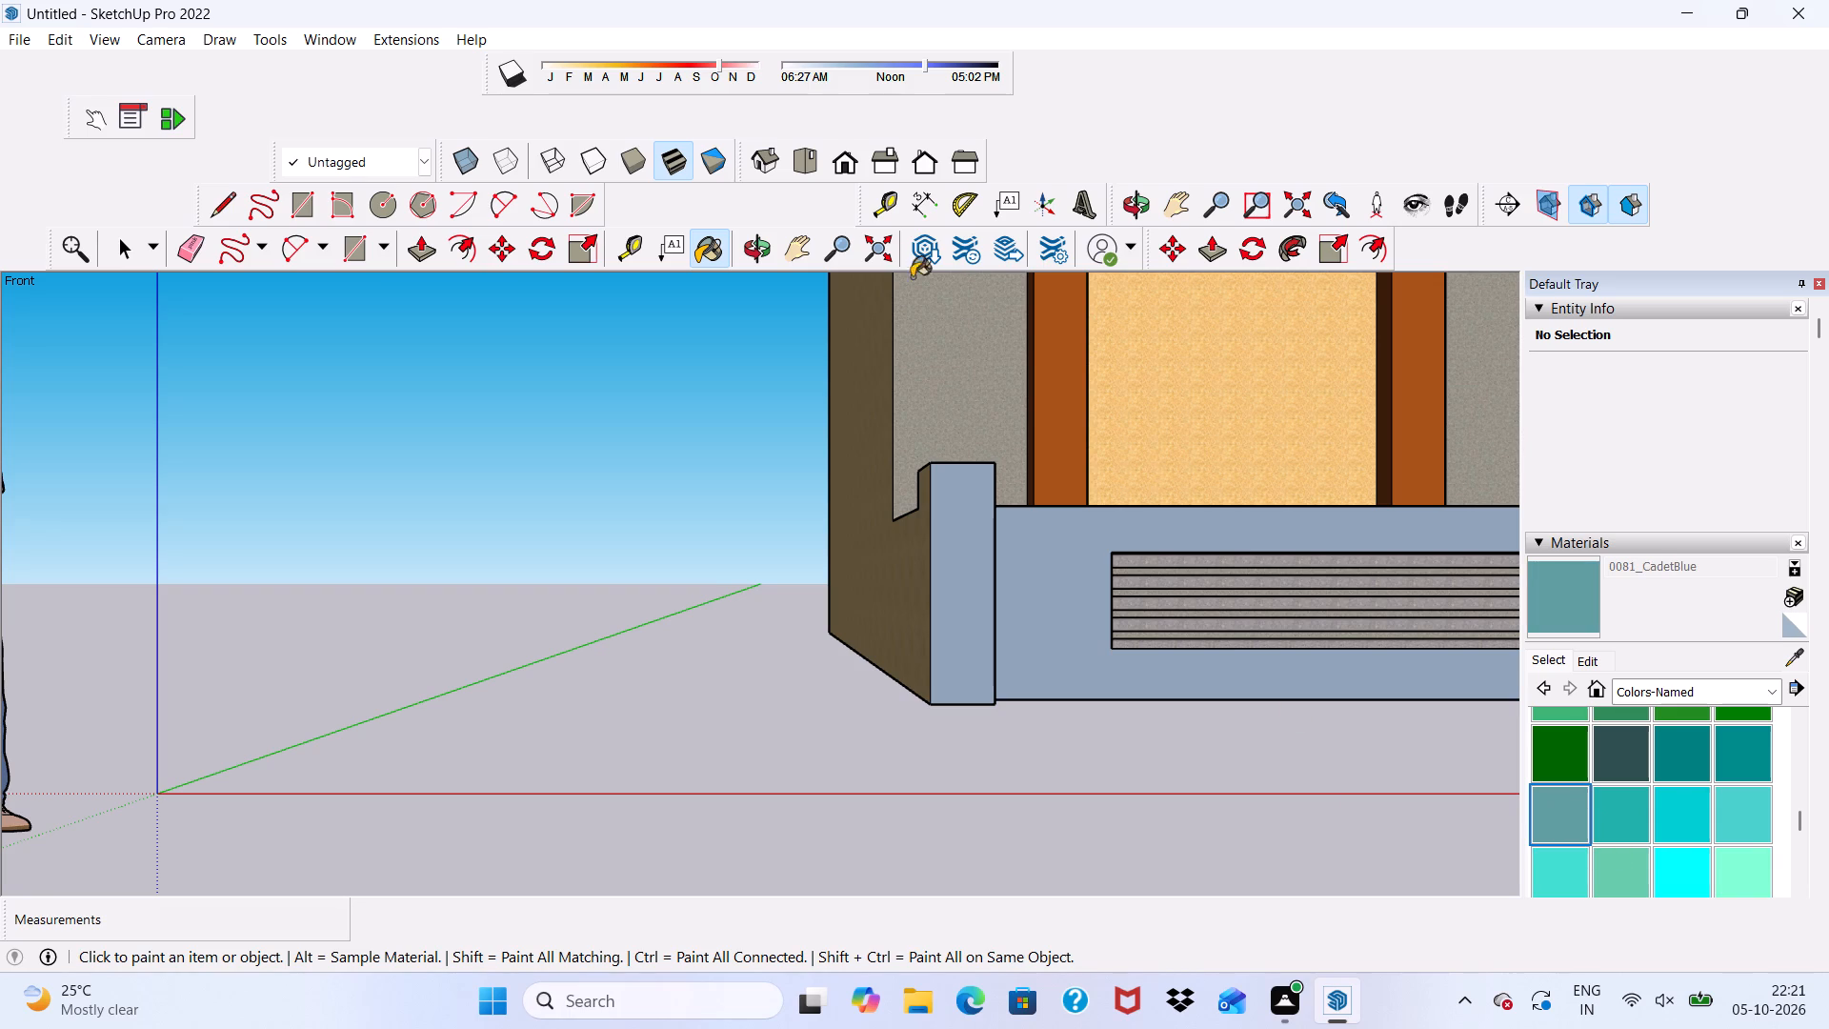
scroll(901, 271, "up", 4)
scroll(881, 490, "up", 5)
middle_click_drag(881, 488, 391, 598)
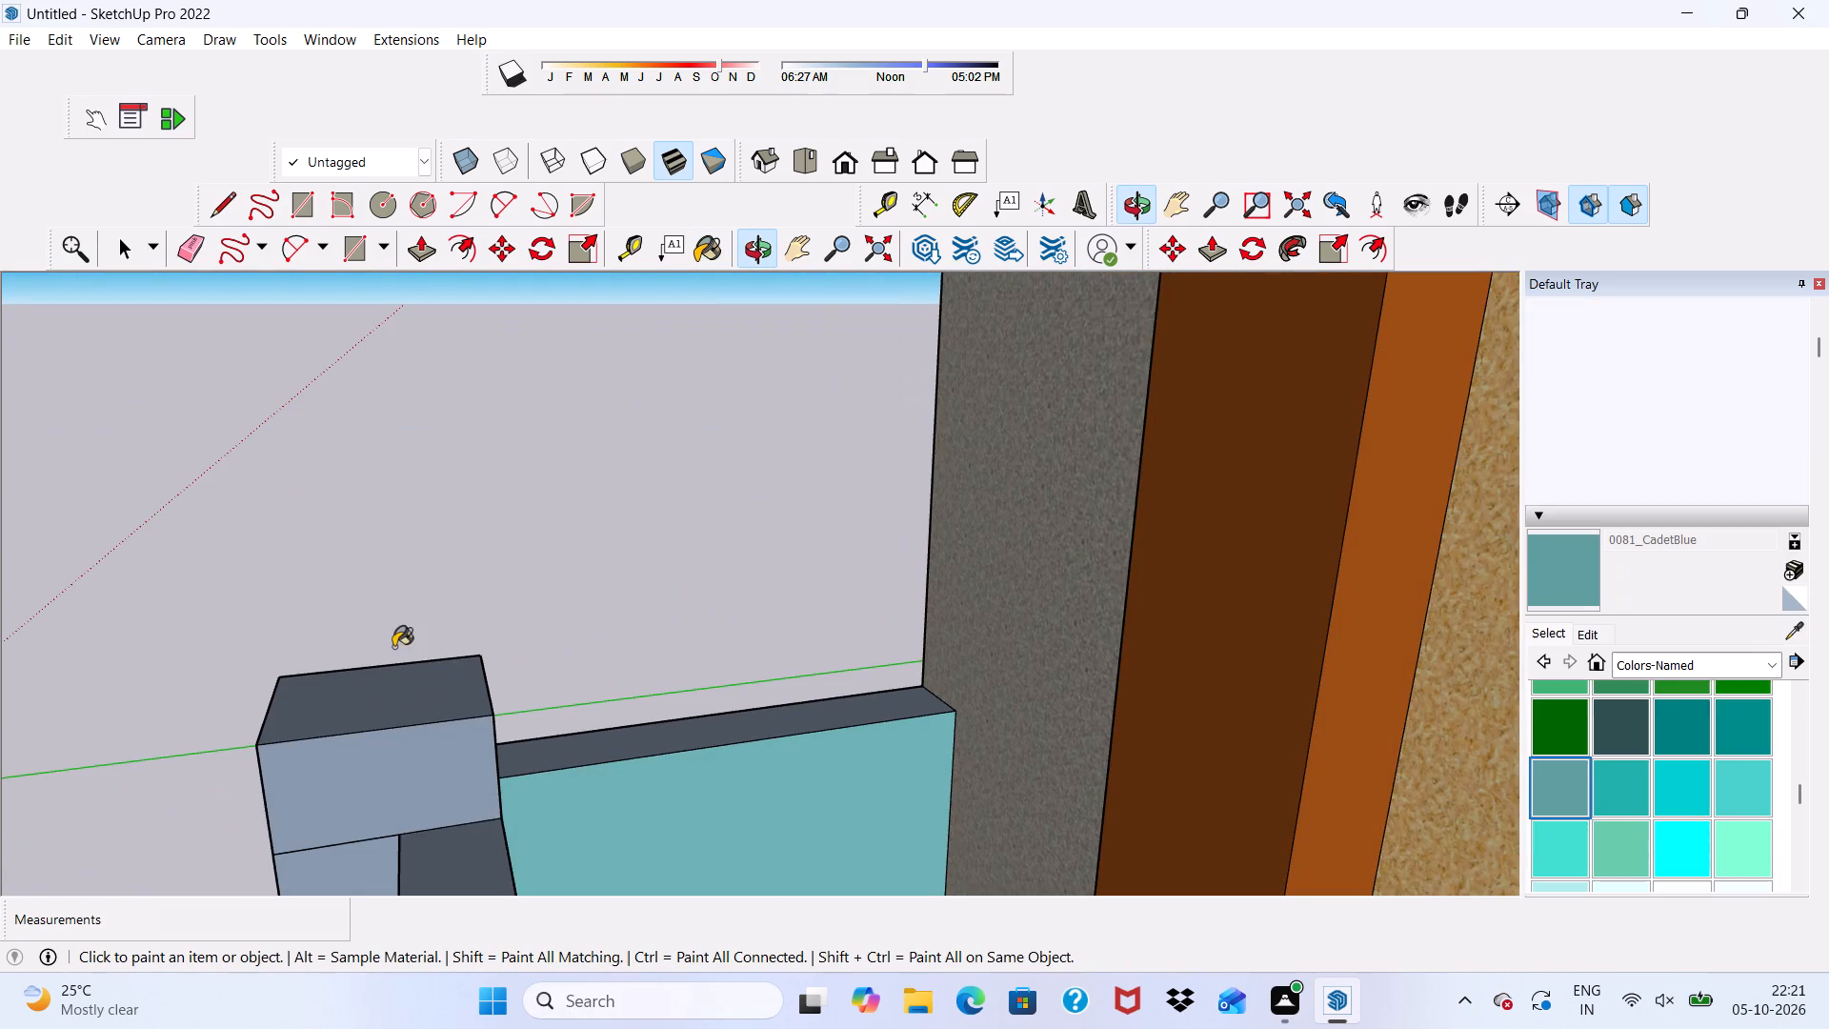
left_click(653, 807)
left_click(654, 801)
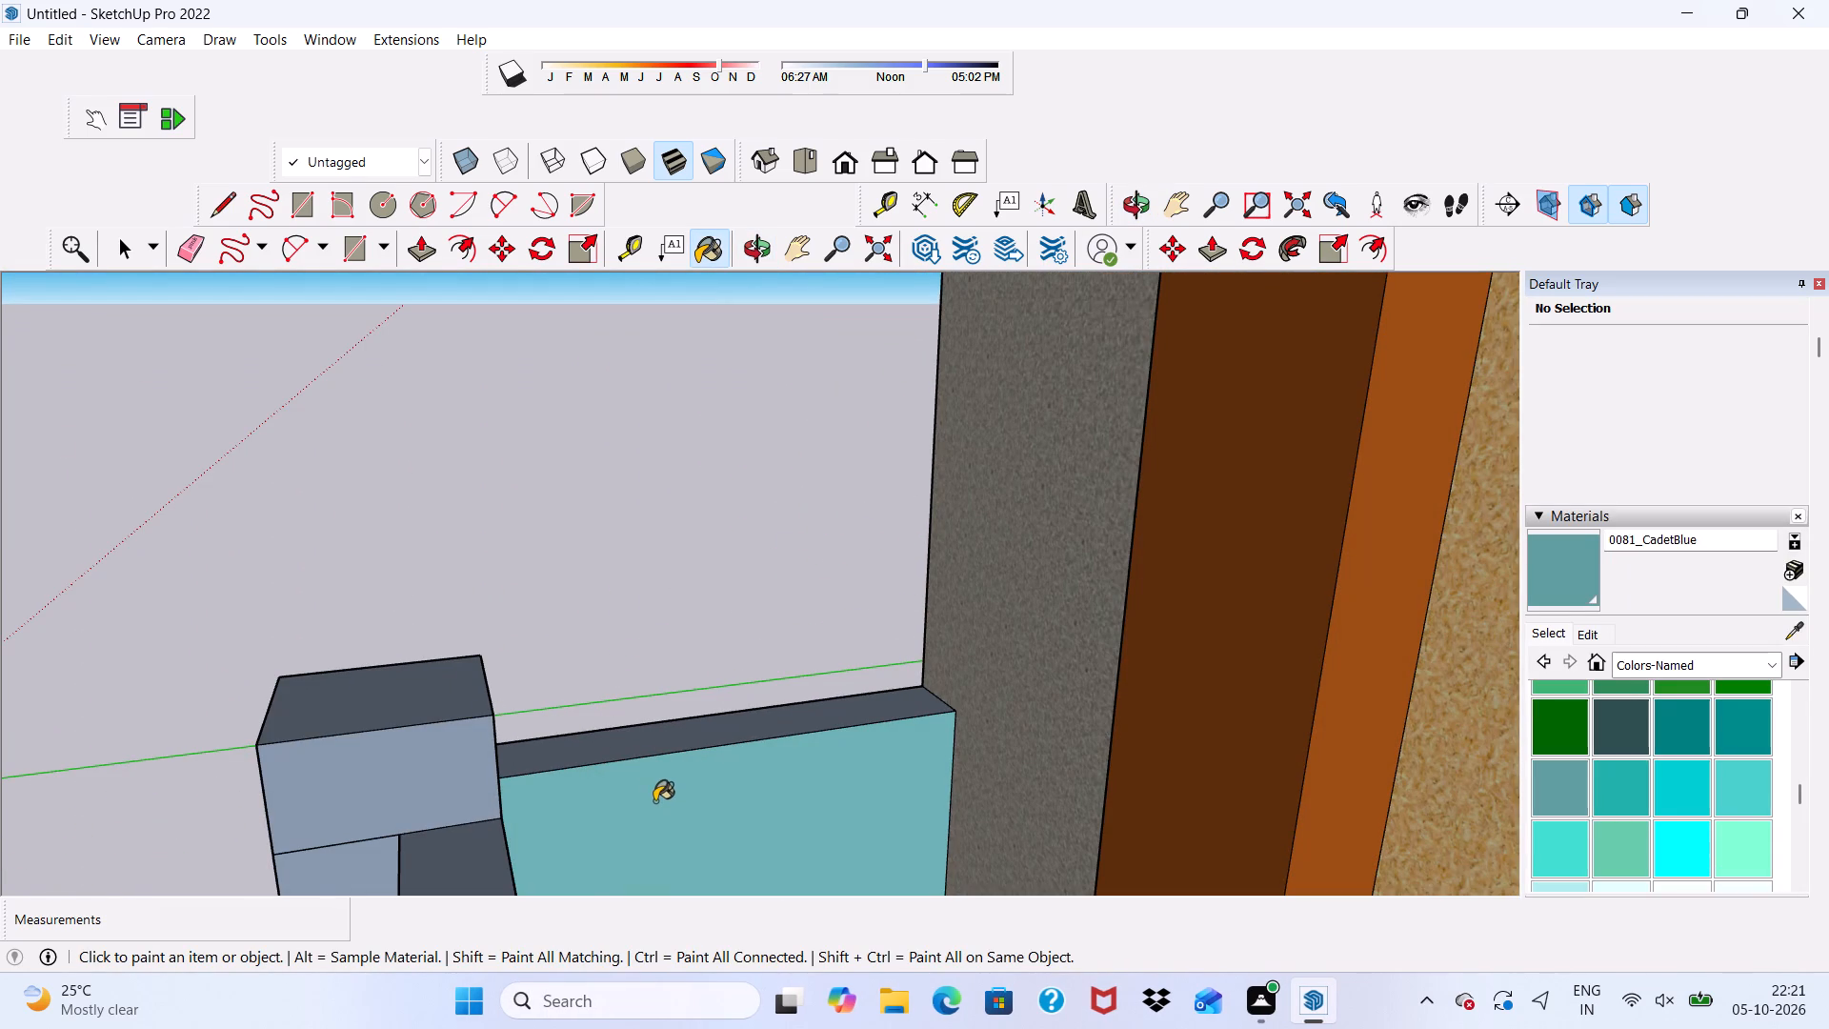
Examine the whole house from the front corner, including the boundary wall, gate, balcony and tower.
scroll(651, 794, "down", 11)
middle_click_drag(672, 620, 379, 595)
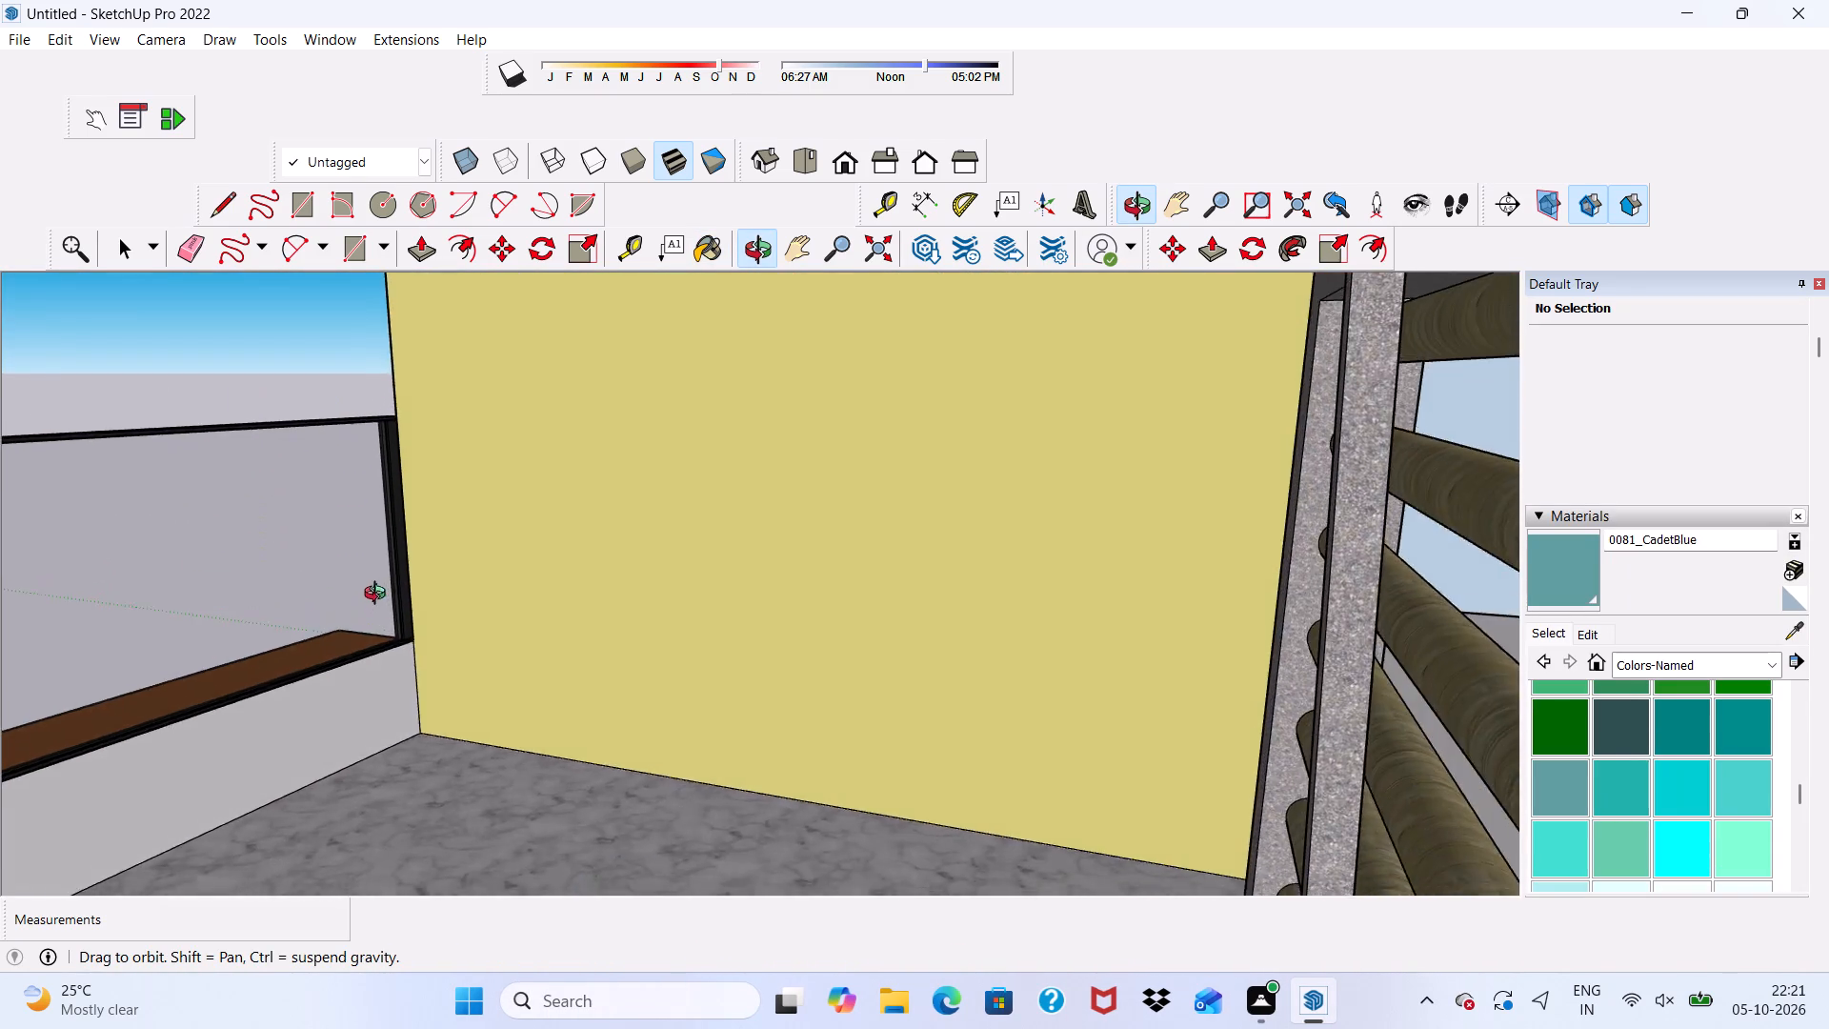
middle_click_drag(379, 595, 650, 510)
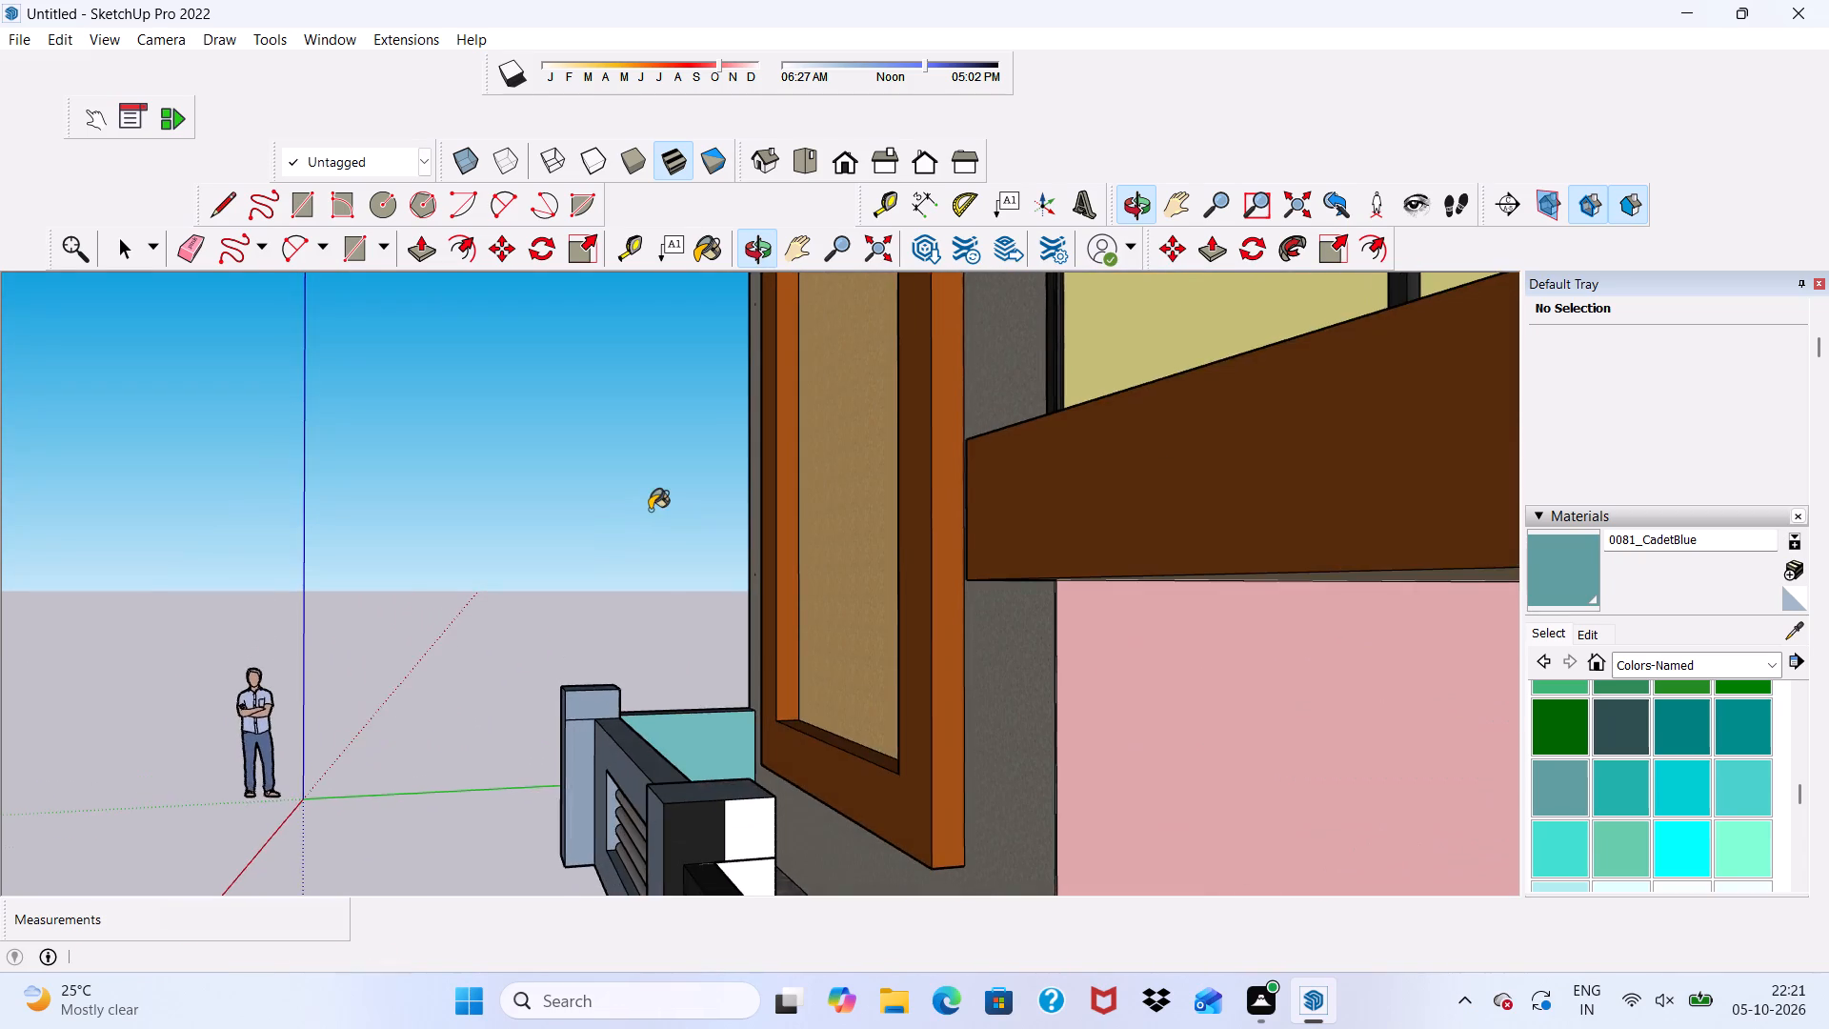
scroll(653, 550, "up", 1)
scroll(680, 676, "down", 11)
middle_click_drag(762, 773, 1167, 746)
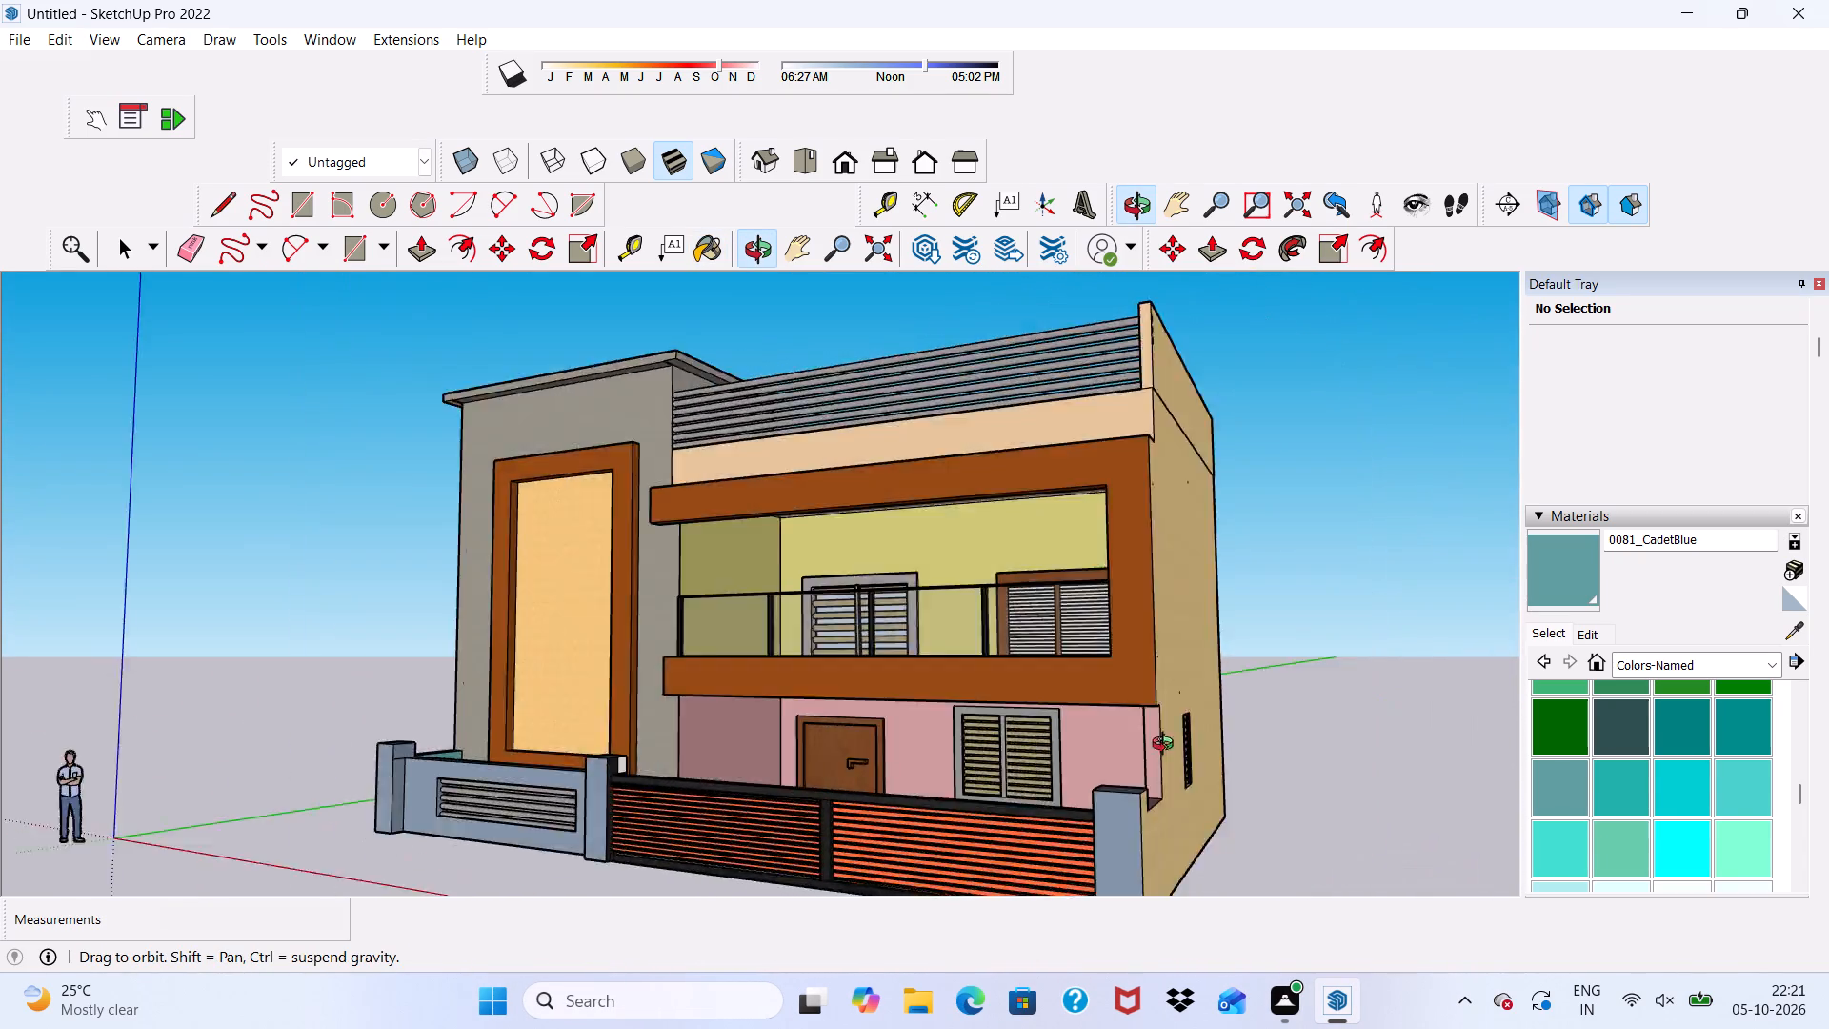
Paint the unpainted faces on the gate-facing side of the post between the boundary wall and gate with 0137_Black.
middle_click_drag(1167, 746, 1667, 918)
scroll(823, 686, "up", 5)
scroll(1059, 631, "down", 1)
scroll(1059, 631, "up", 2)
scroll(1059, 631, "down", 1)
middle_click_drag(1059, 629, 695, 631)
scroll(141, 747, "up", 5)
scroll(40, 653, "up", 4)
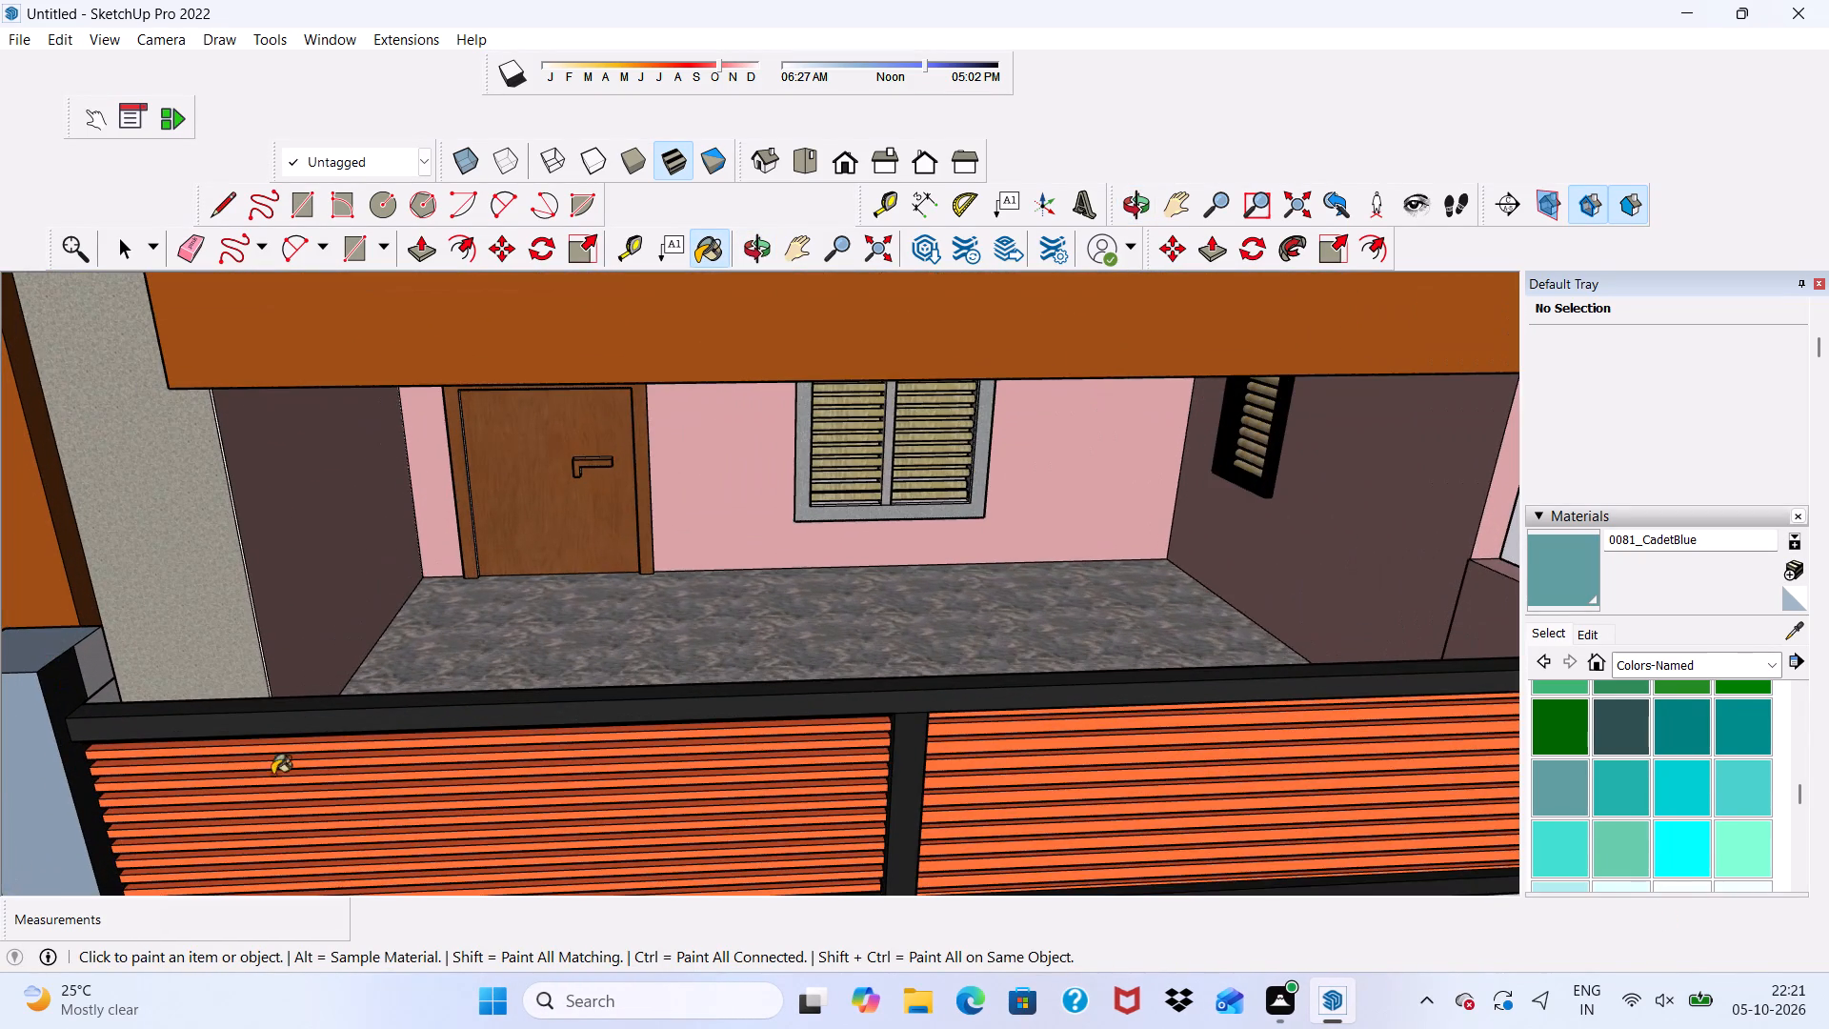
scroll(1609, 842, "down", 5)
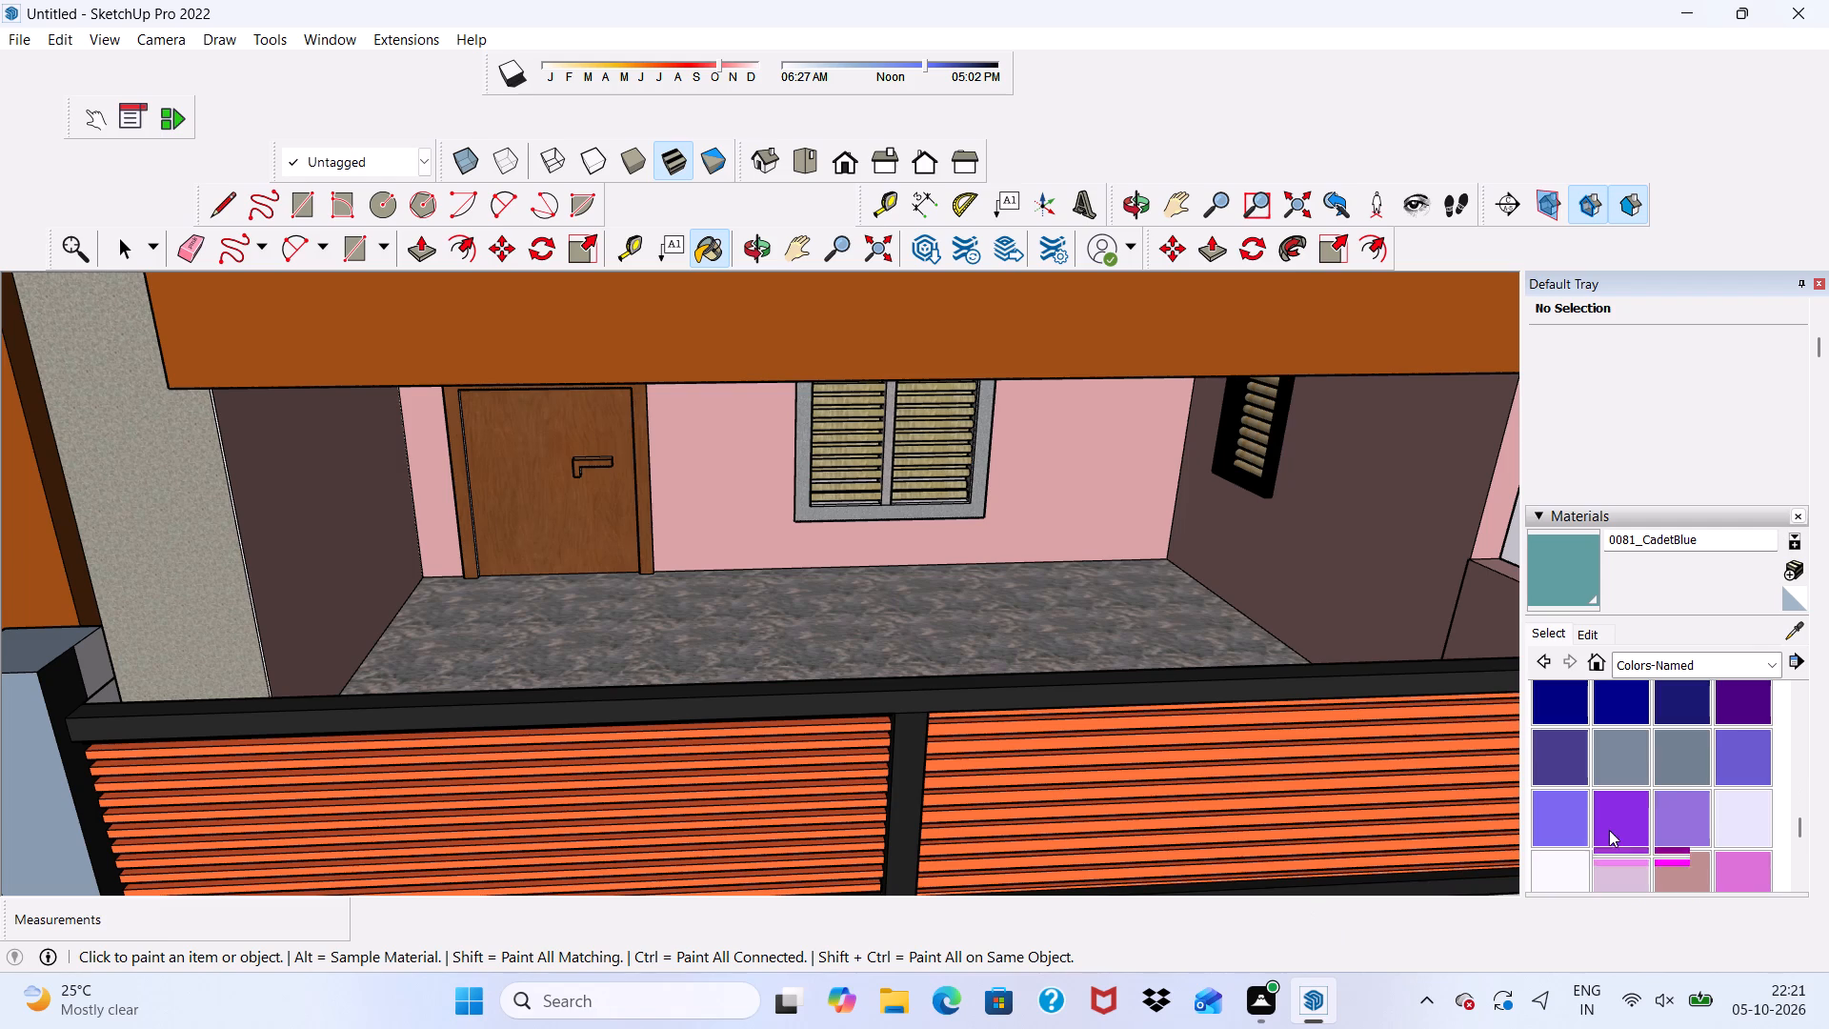
scroll(1609, 830, "down", 3)
left_click(1555, 738)
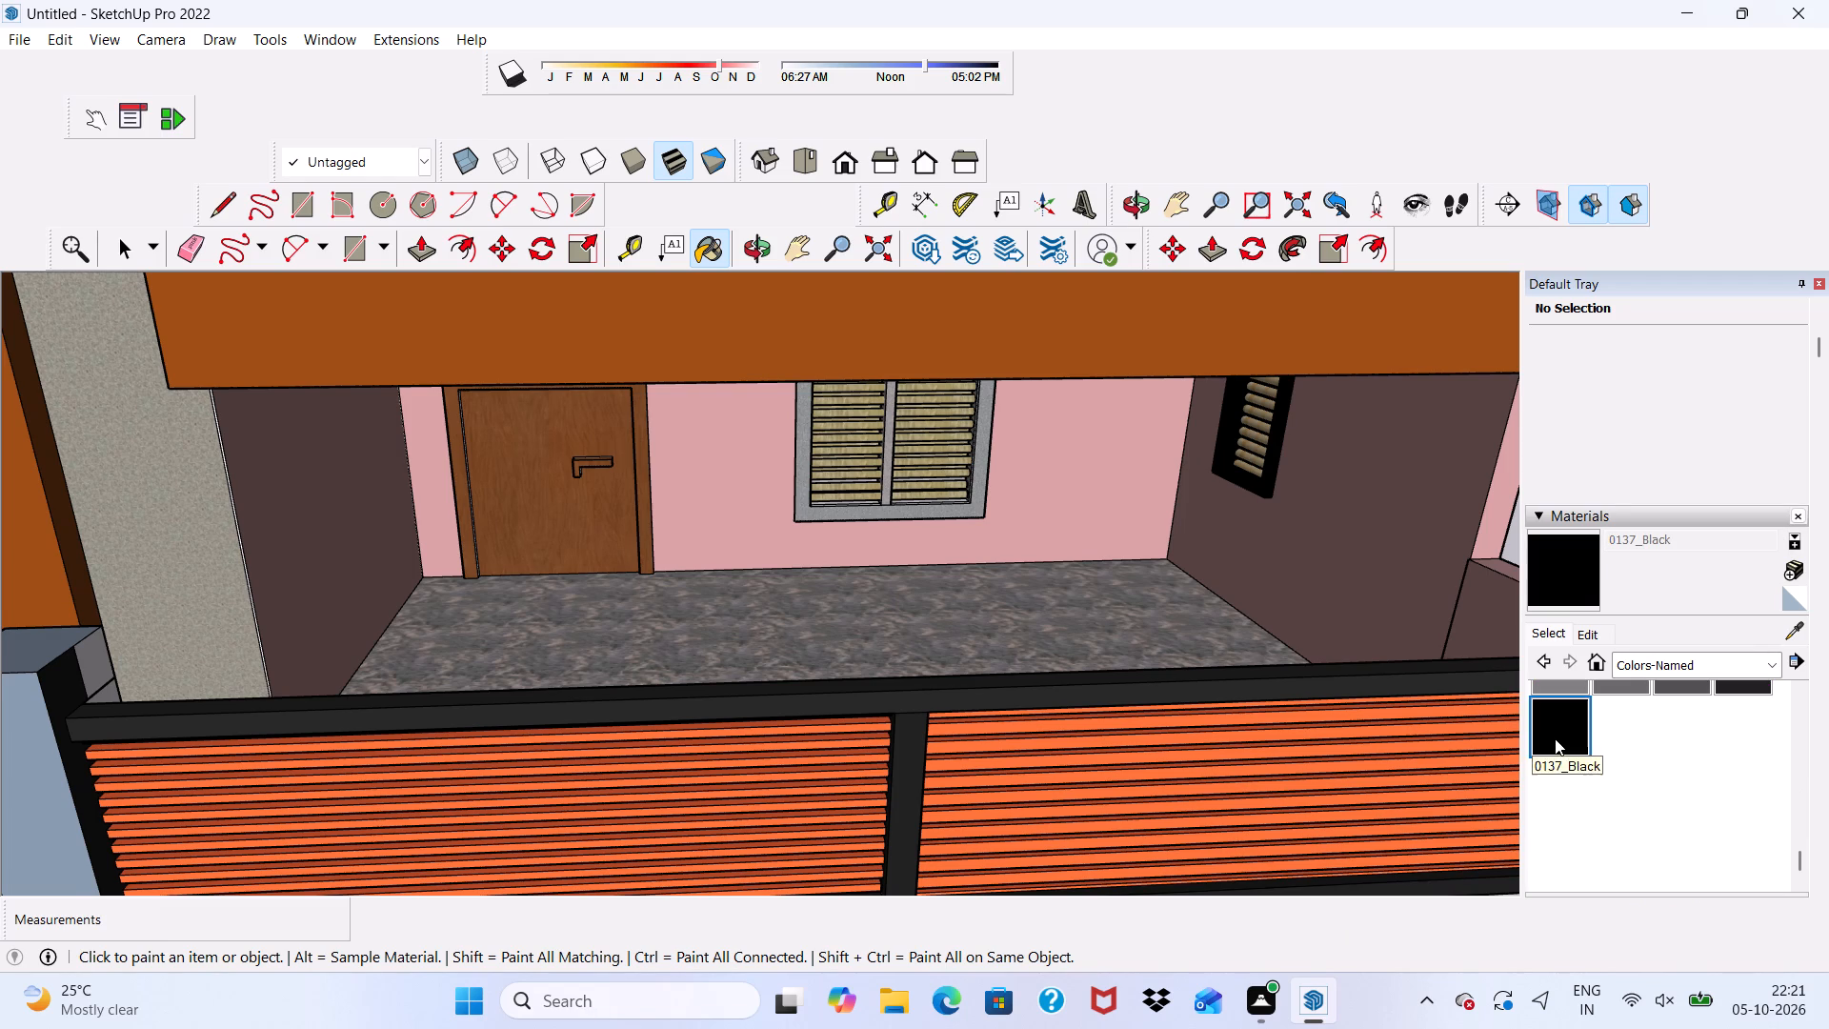
scroll(4, 638, "up", 3)
left_click(124, 691)
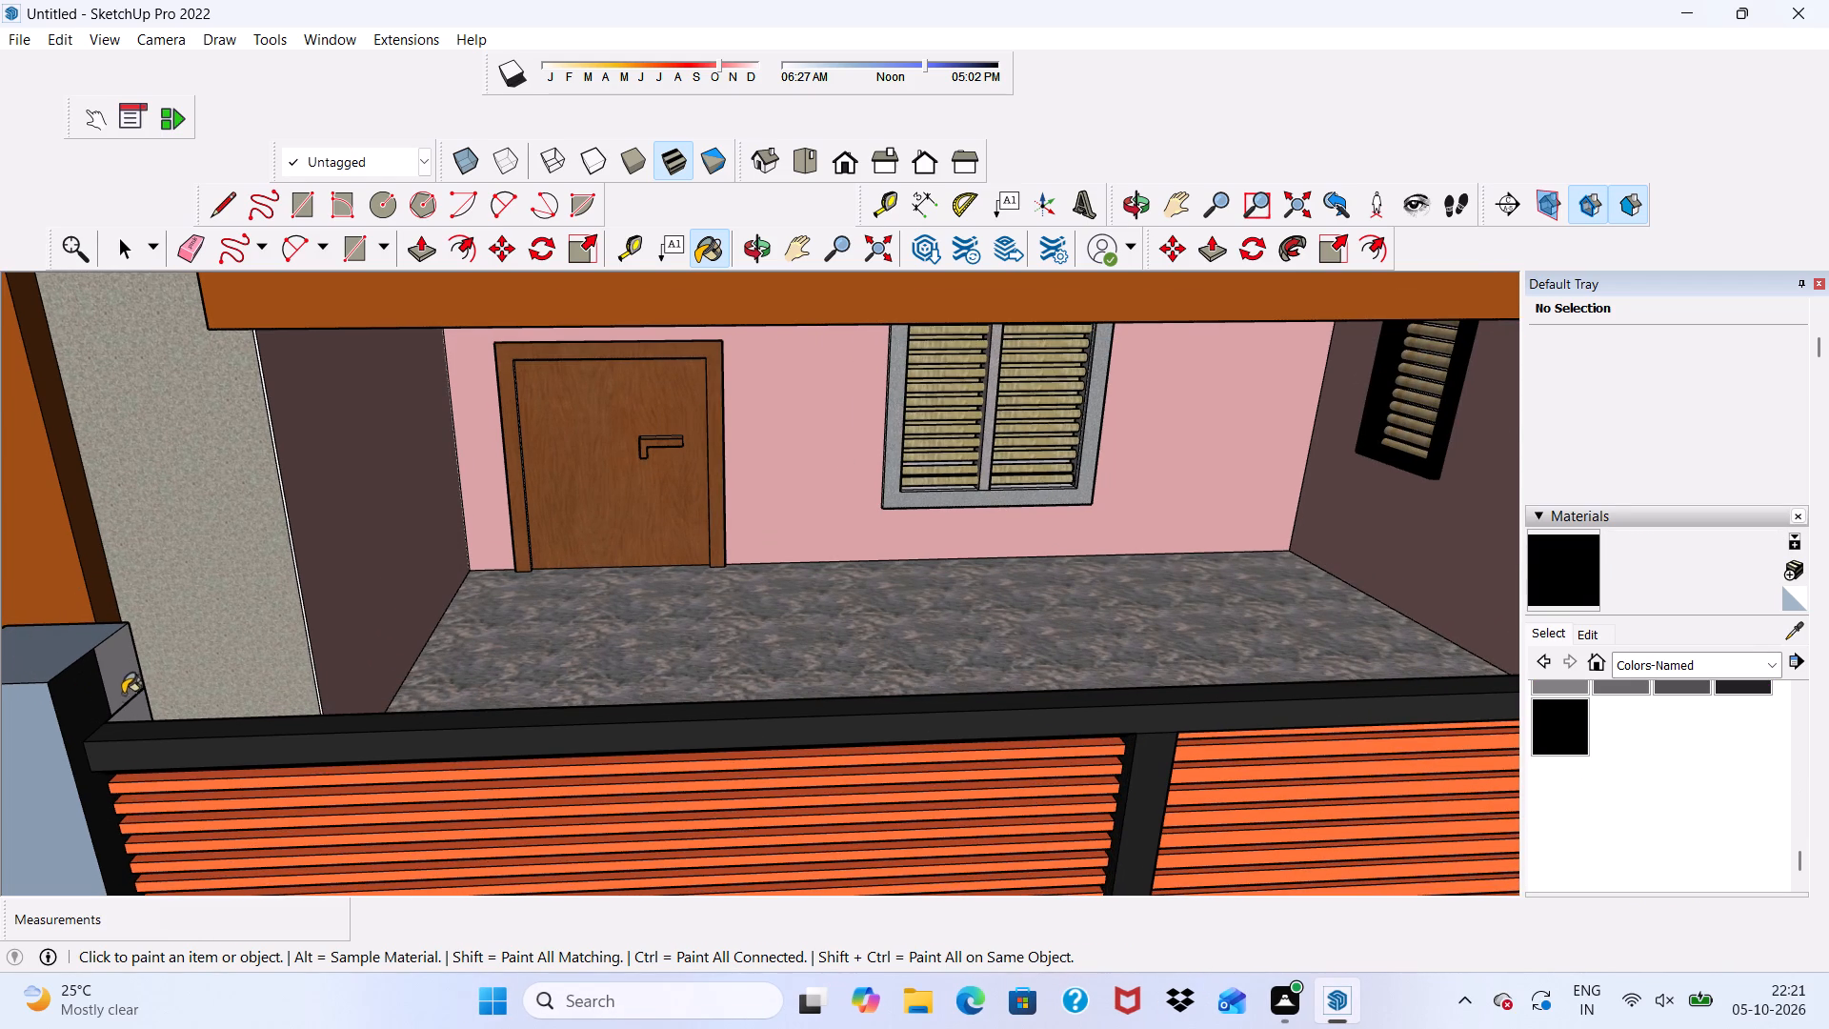
scroll(123, 703, "up", 4)
left_click(131, 716)
Examine the black-painted post side, the gate and the front facade from several angles.
middle_click_drag(131, 709, 0, 840)
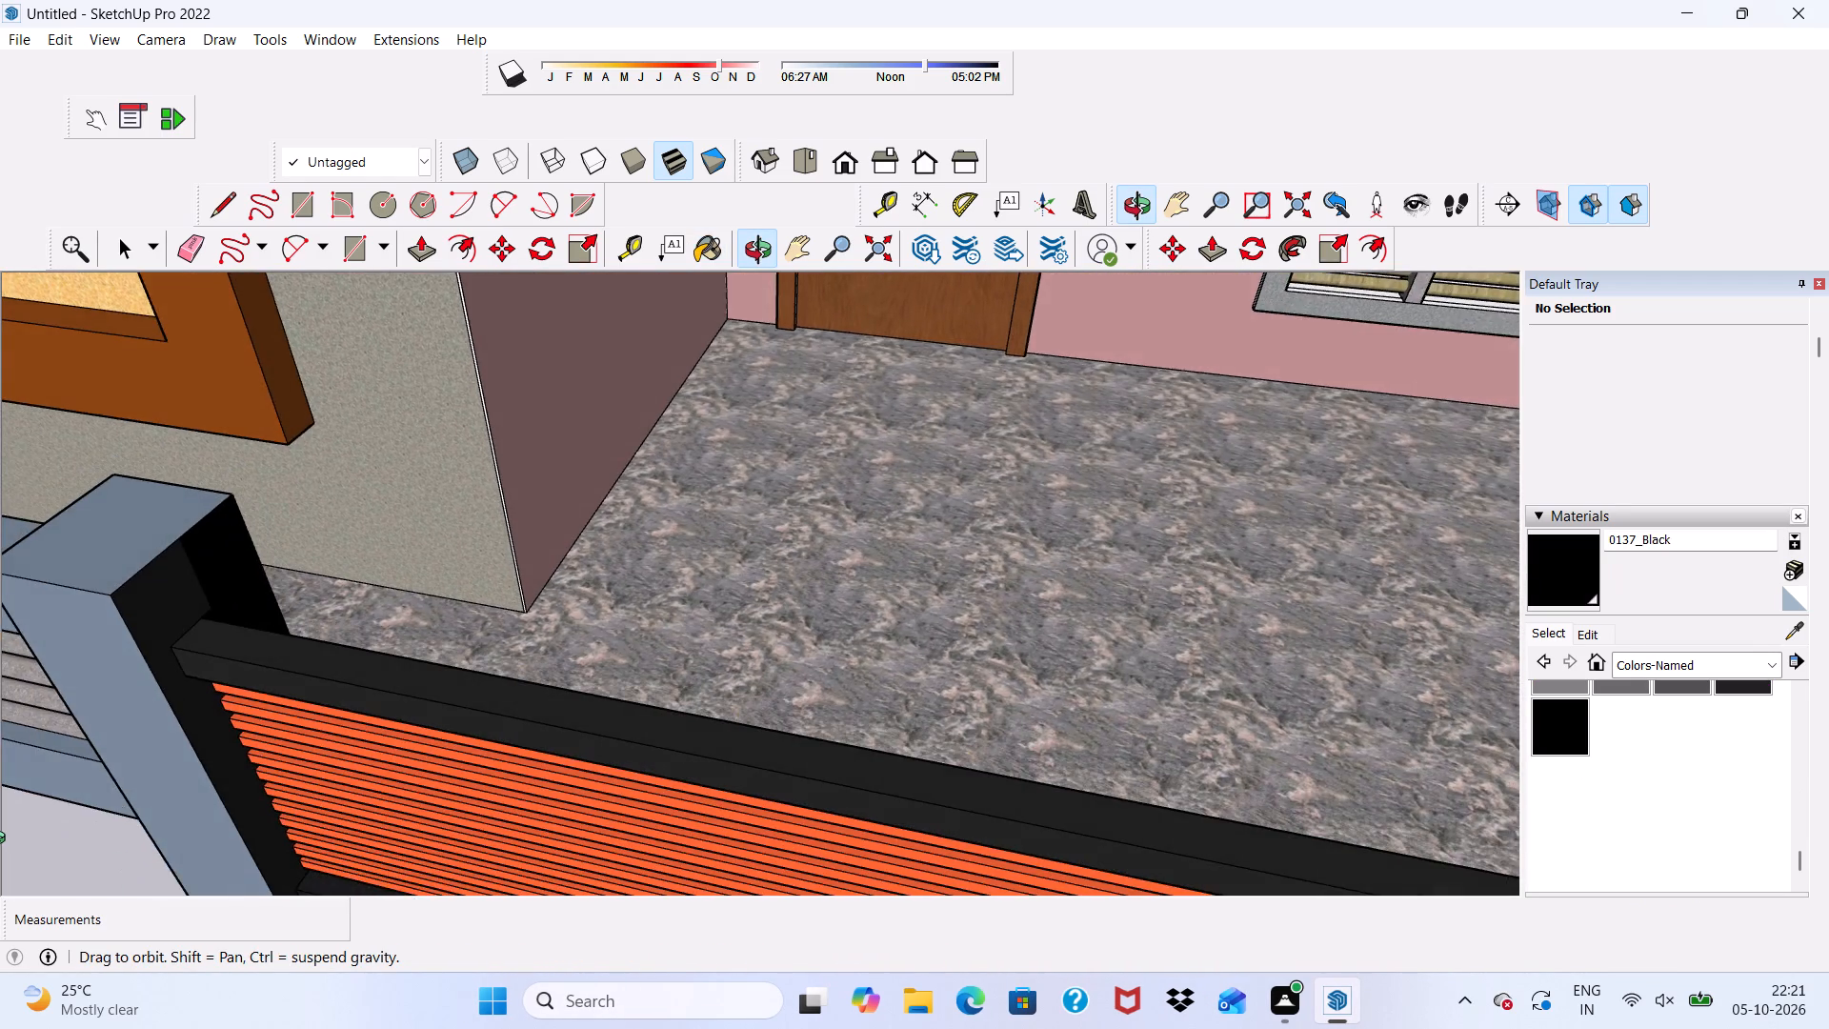
middle_click_drag(0, 840, 151, 712)
scroll(284, 628, "down", 13)
middle_click_drag(761, 719, 747, 631)
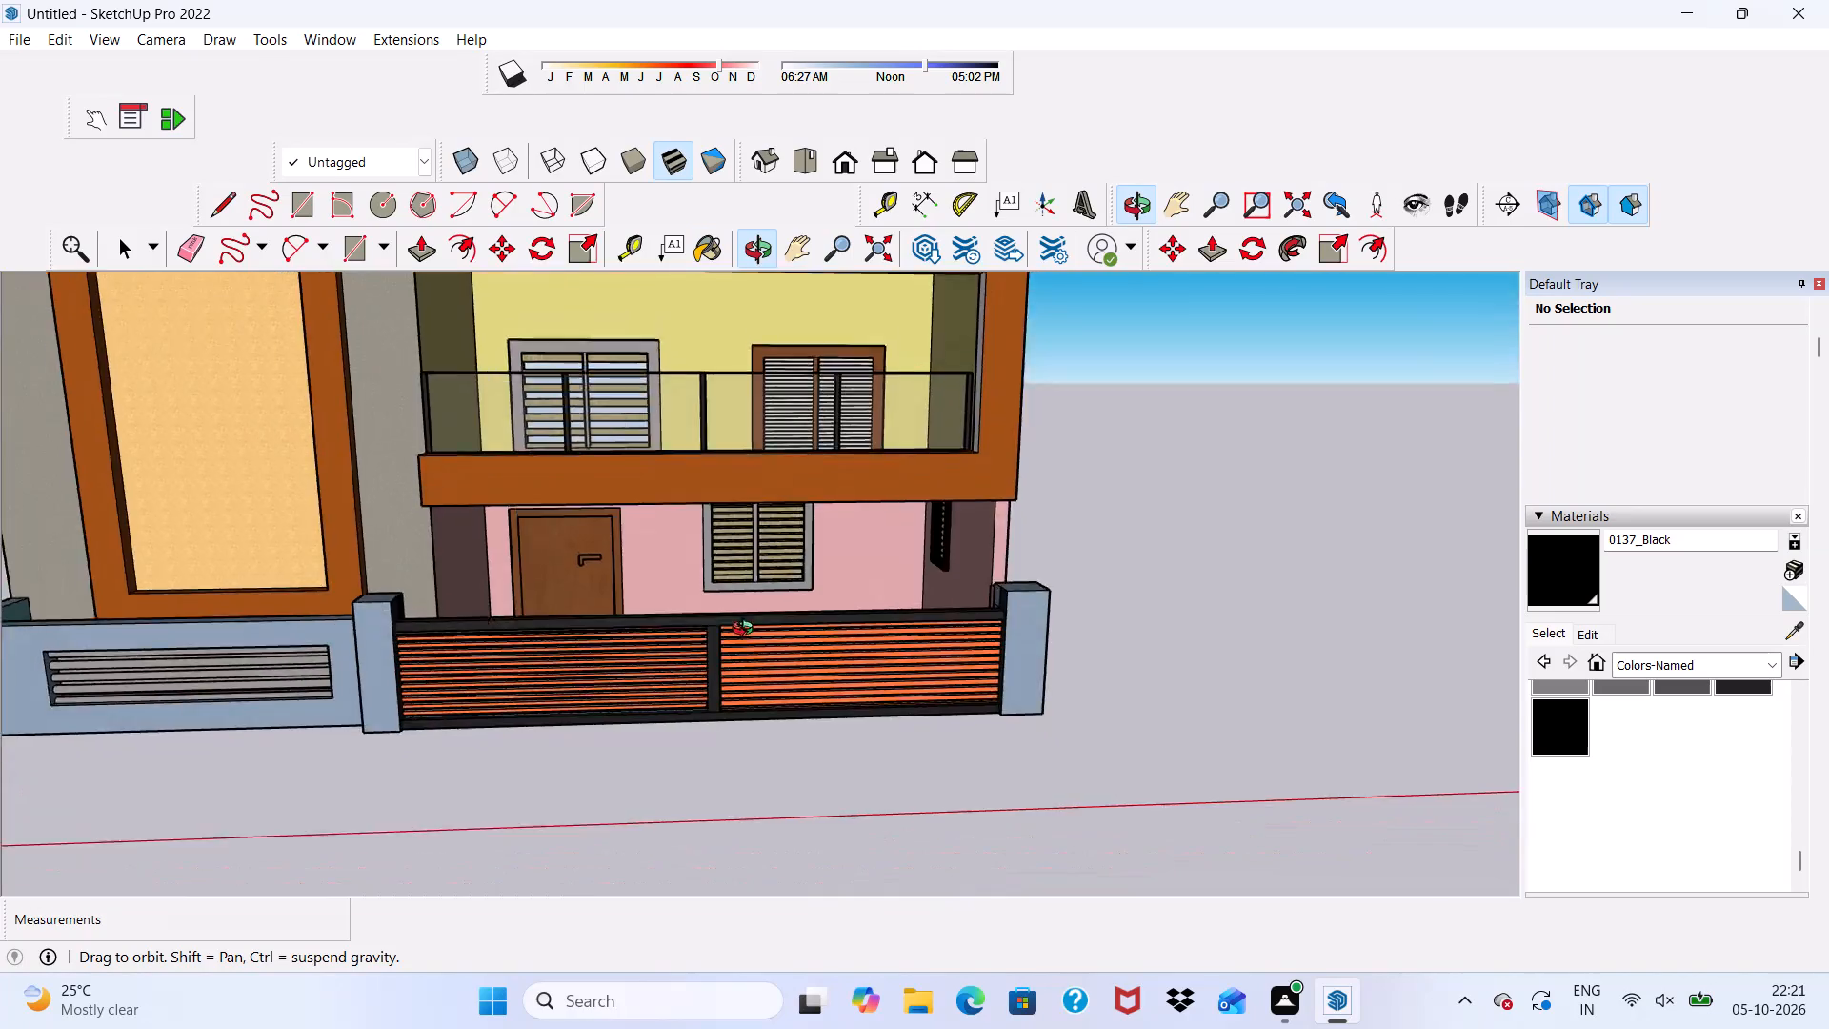
middle_click_drag(747, 631, 792, 610)
middle_click(792, 612)
scroll(792, 615, "up", 1)
key("space")
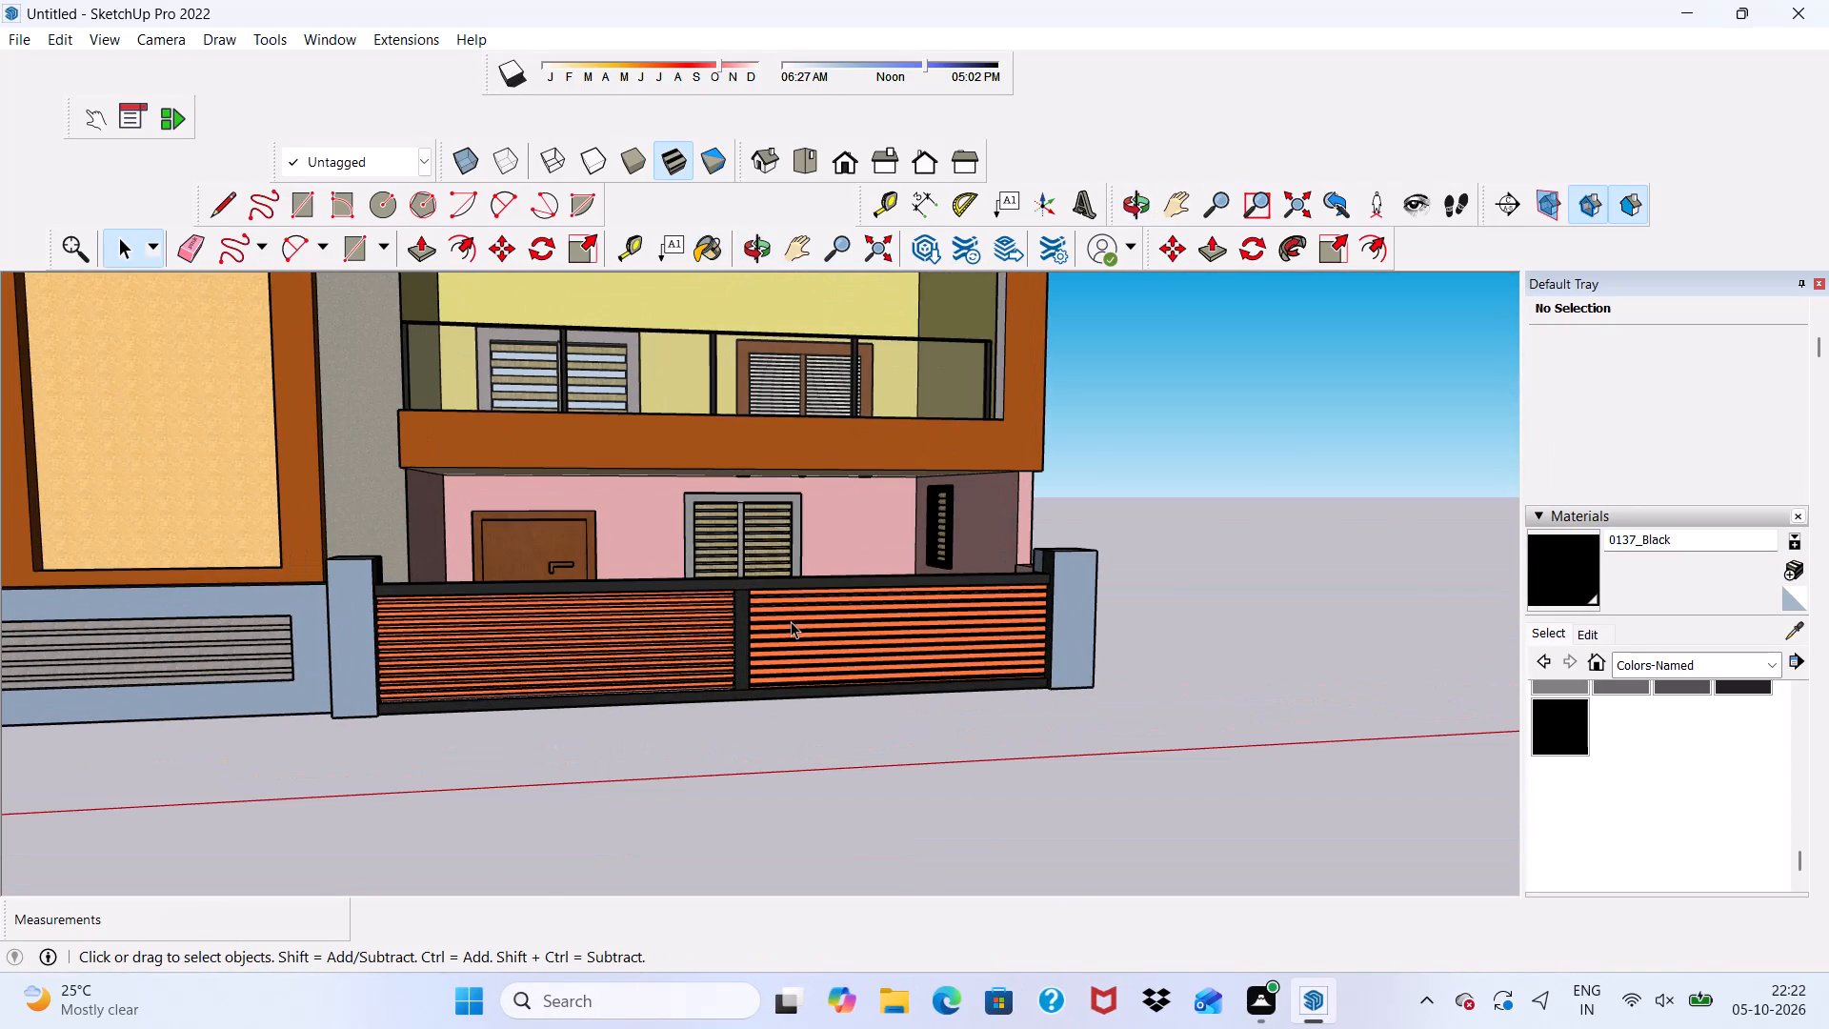
scroll(791, 620, "down", 5)
scroll(791, 620, "up", 1)
scroll(791, 621, "down", 1)
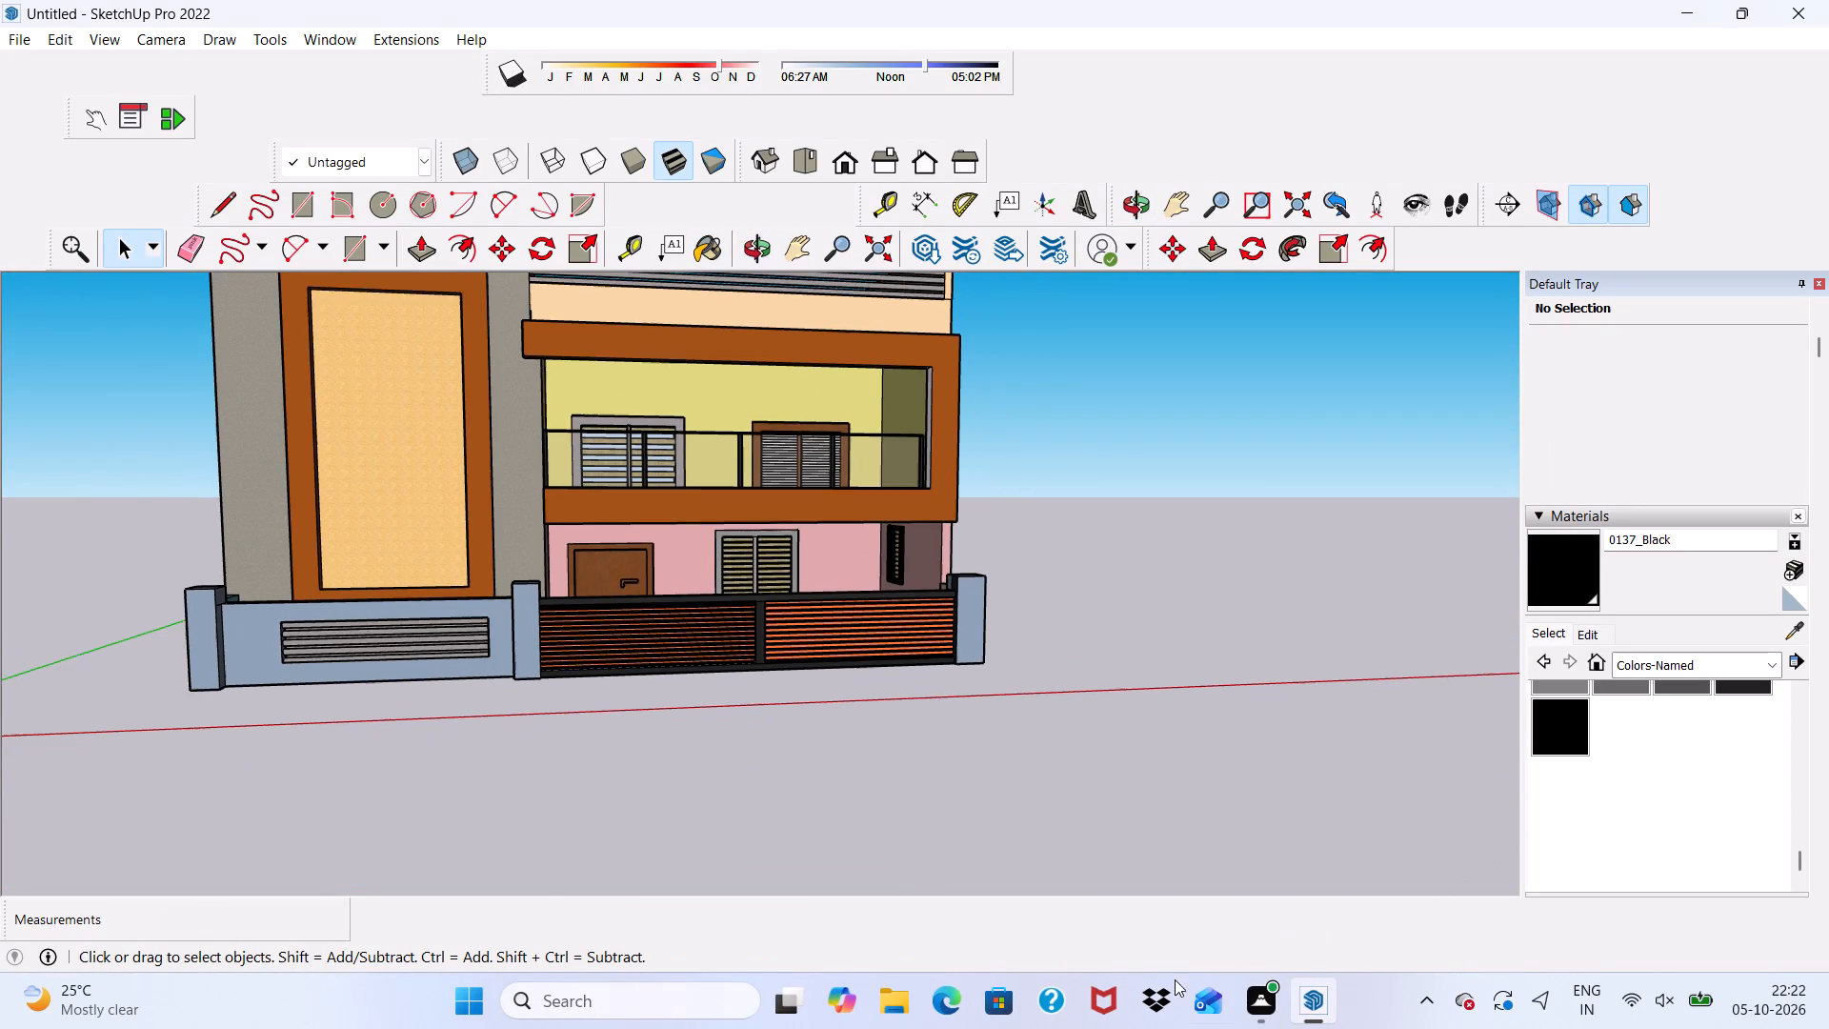
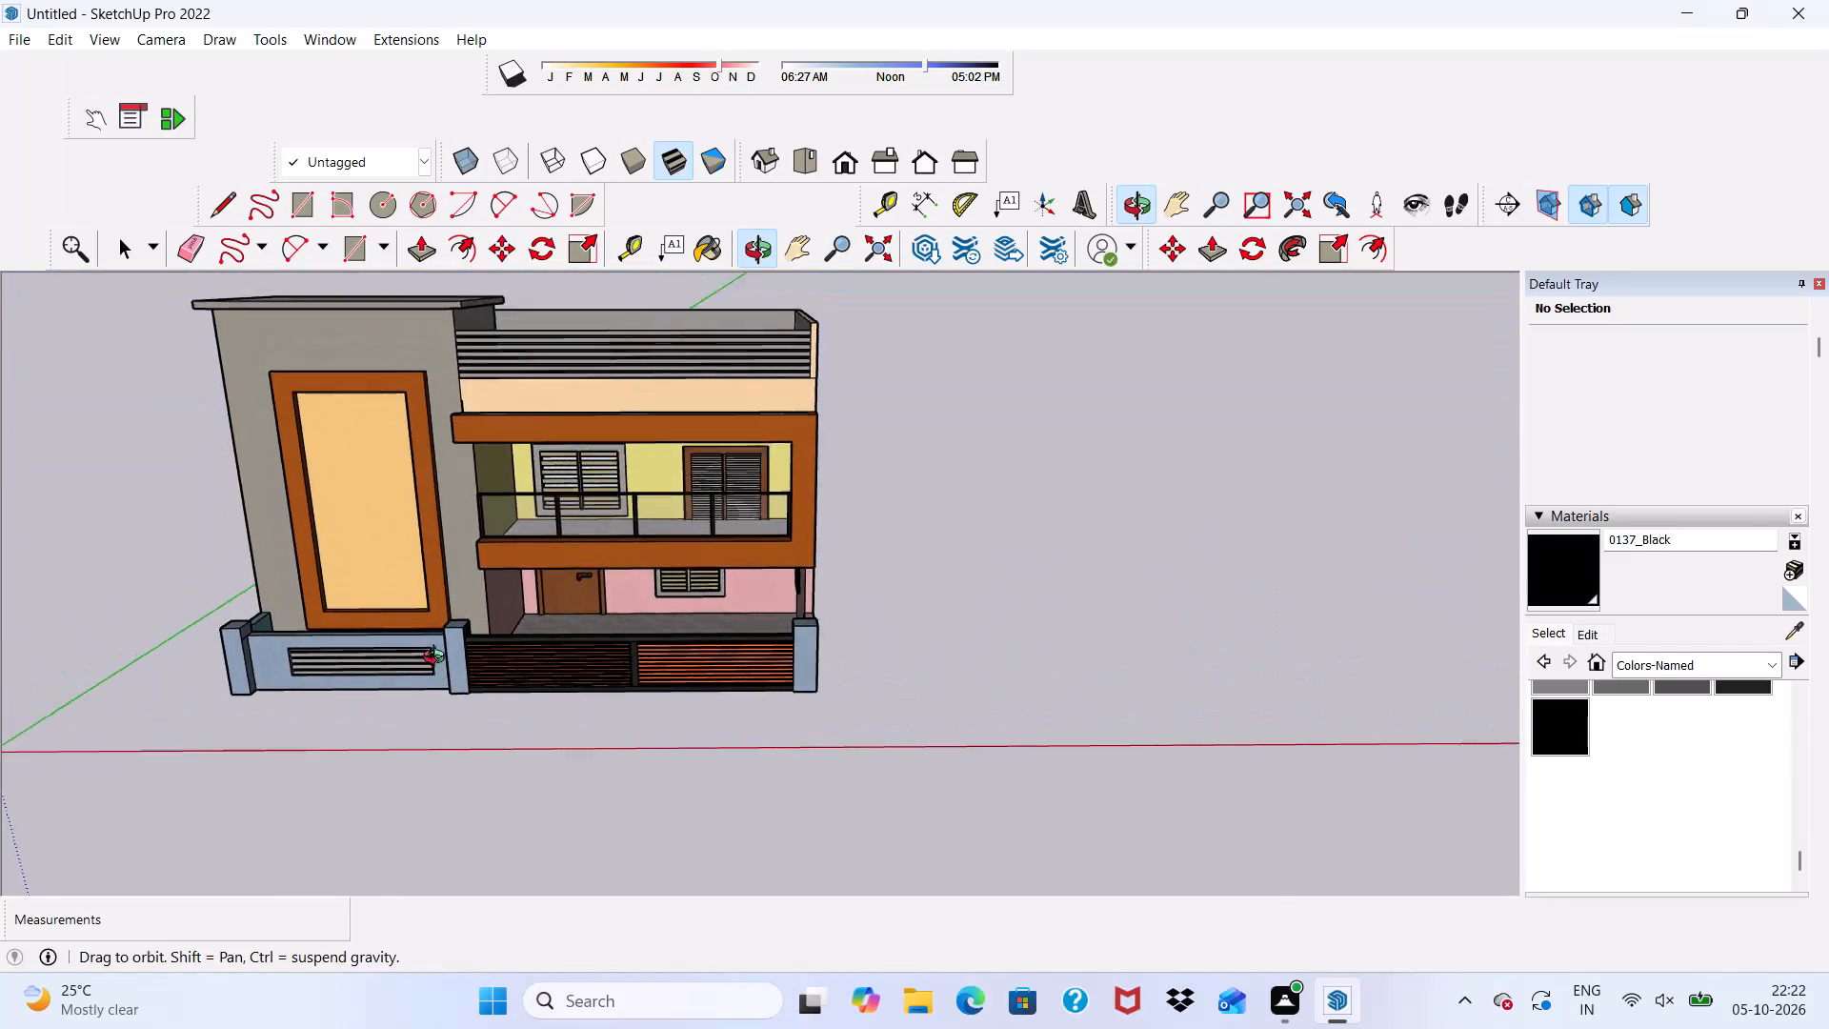
Save the house model as a SketchUp file named 233 in the Documents folder.
scroll(440, 653, "up", 5)
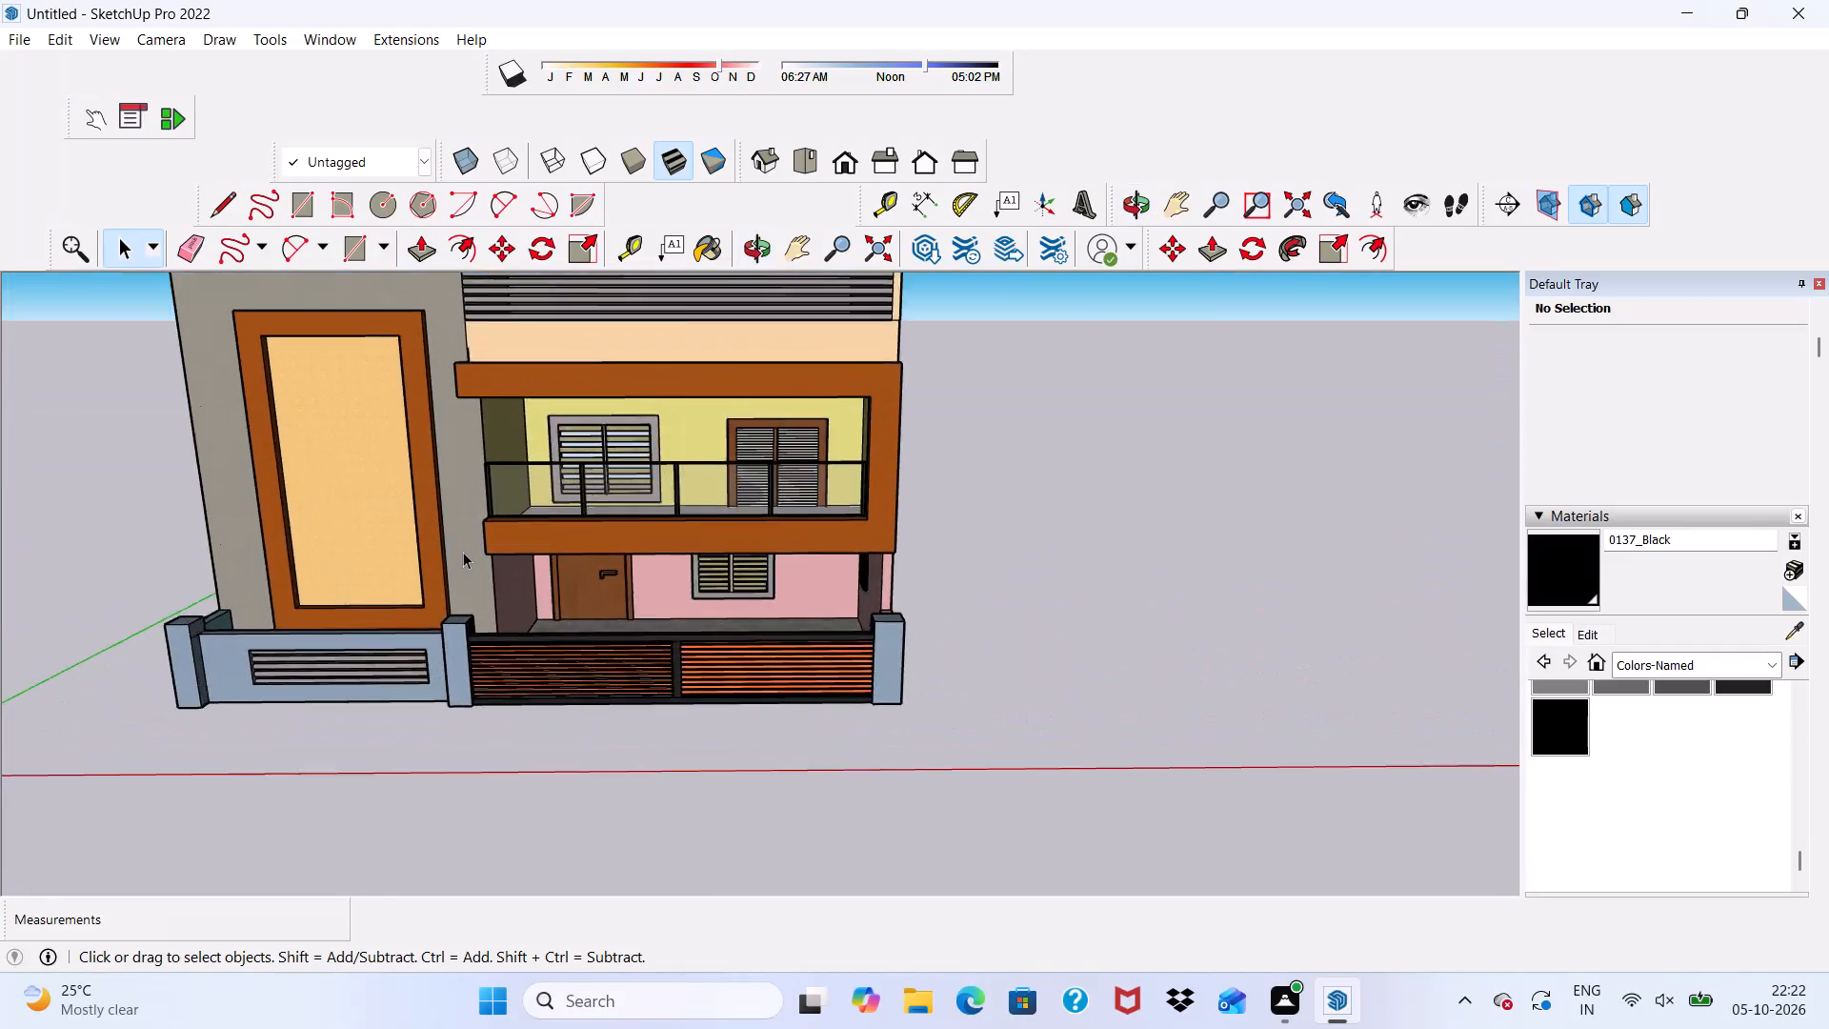
scroll(463, 552, "up", 3)
scroll(463, 550, "down", 6)
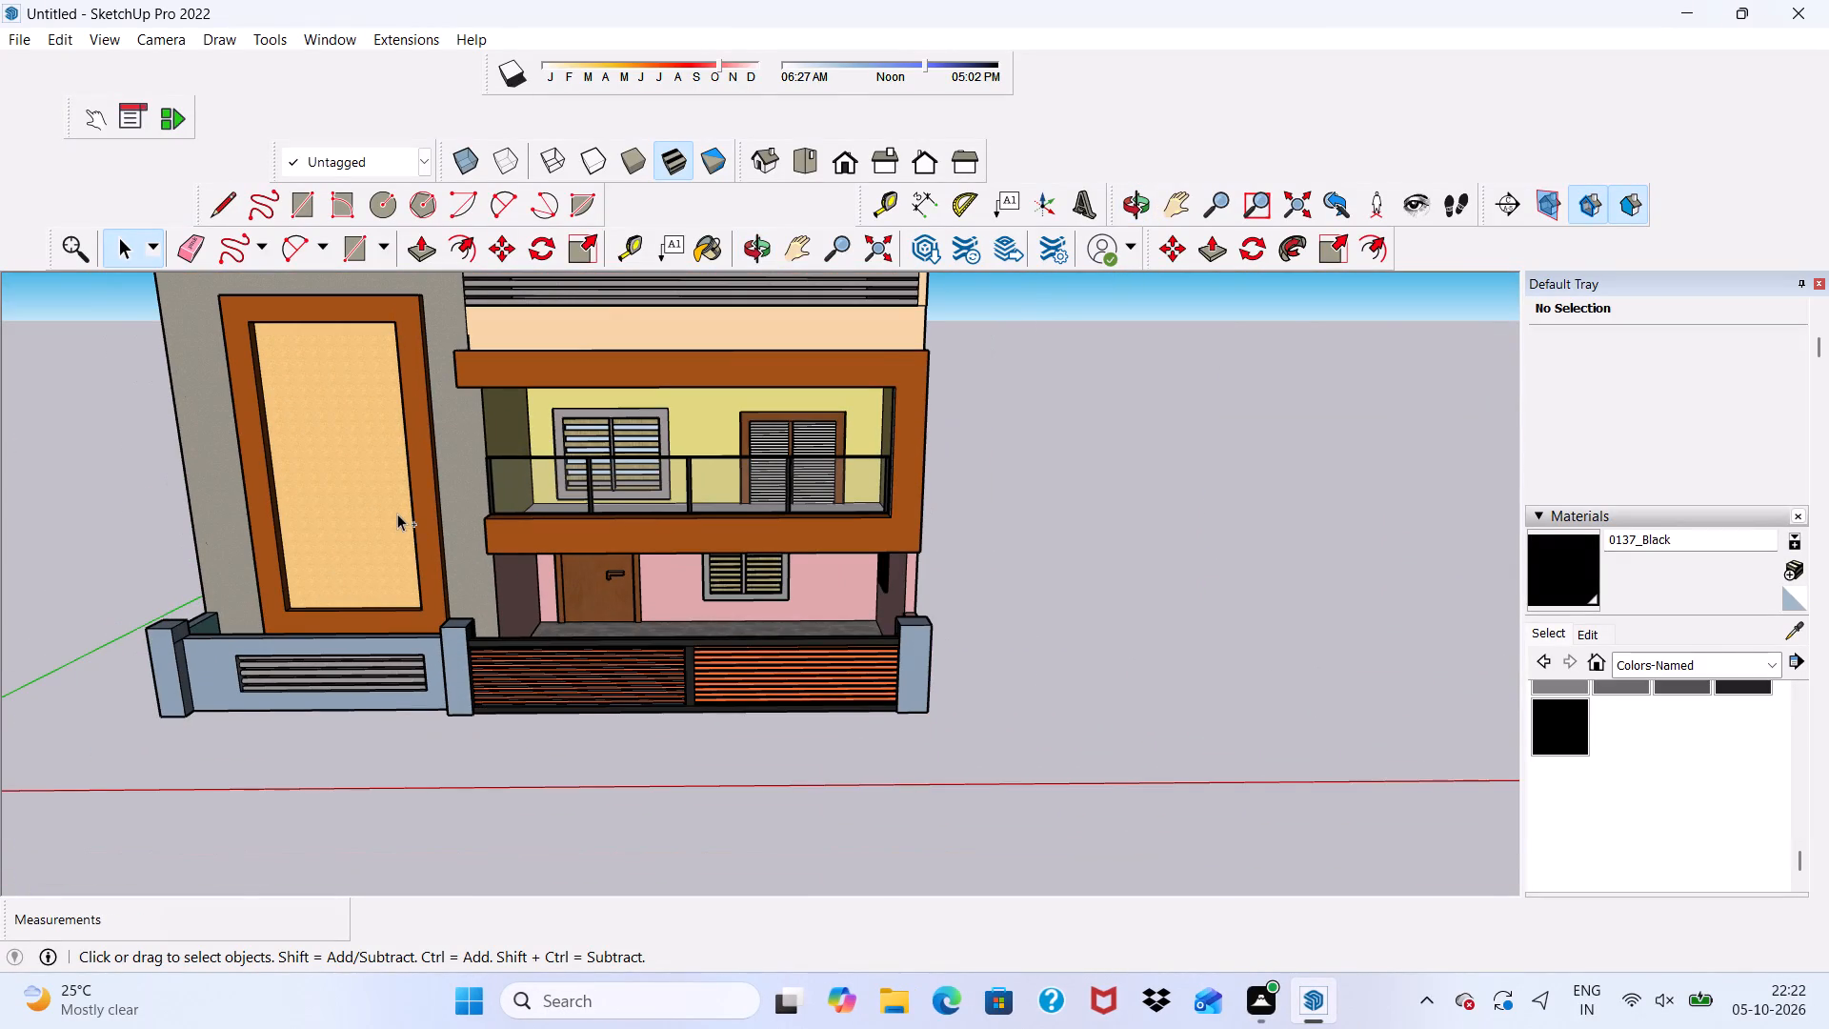
key("ctrl+s")
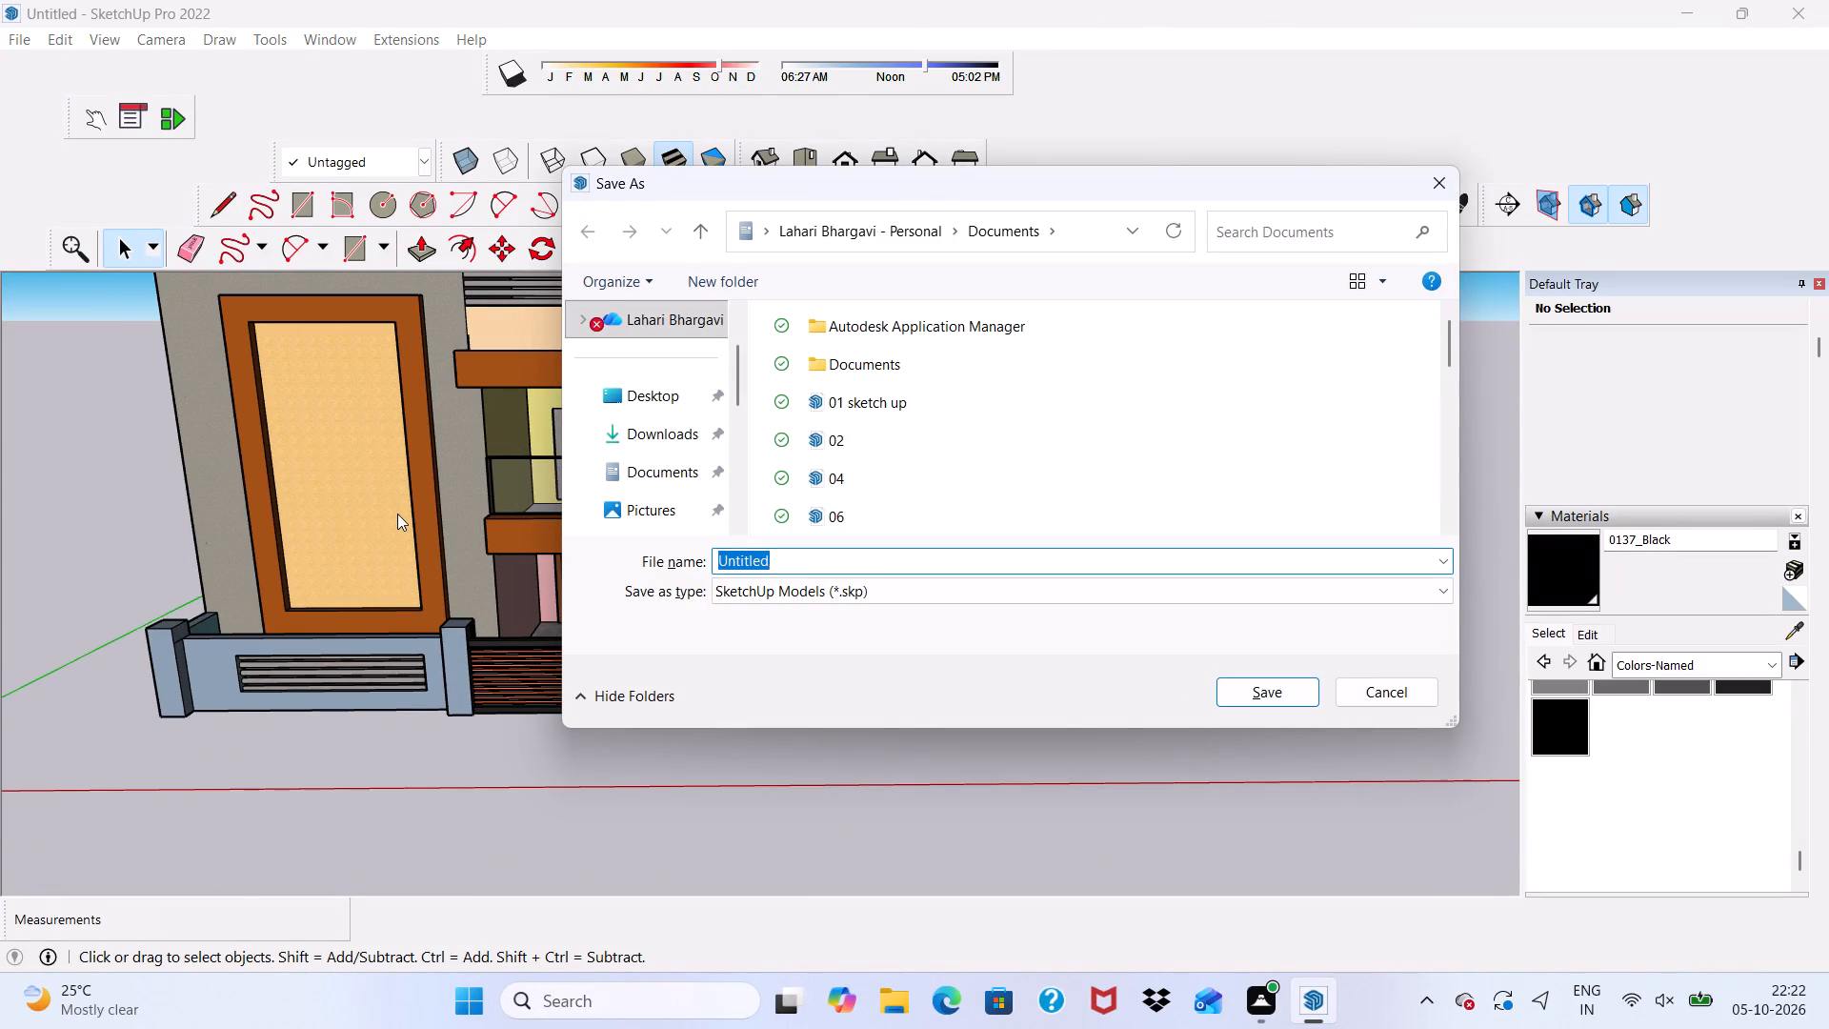
type("233")
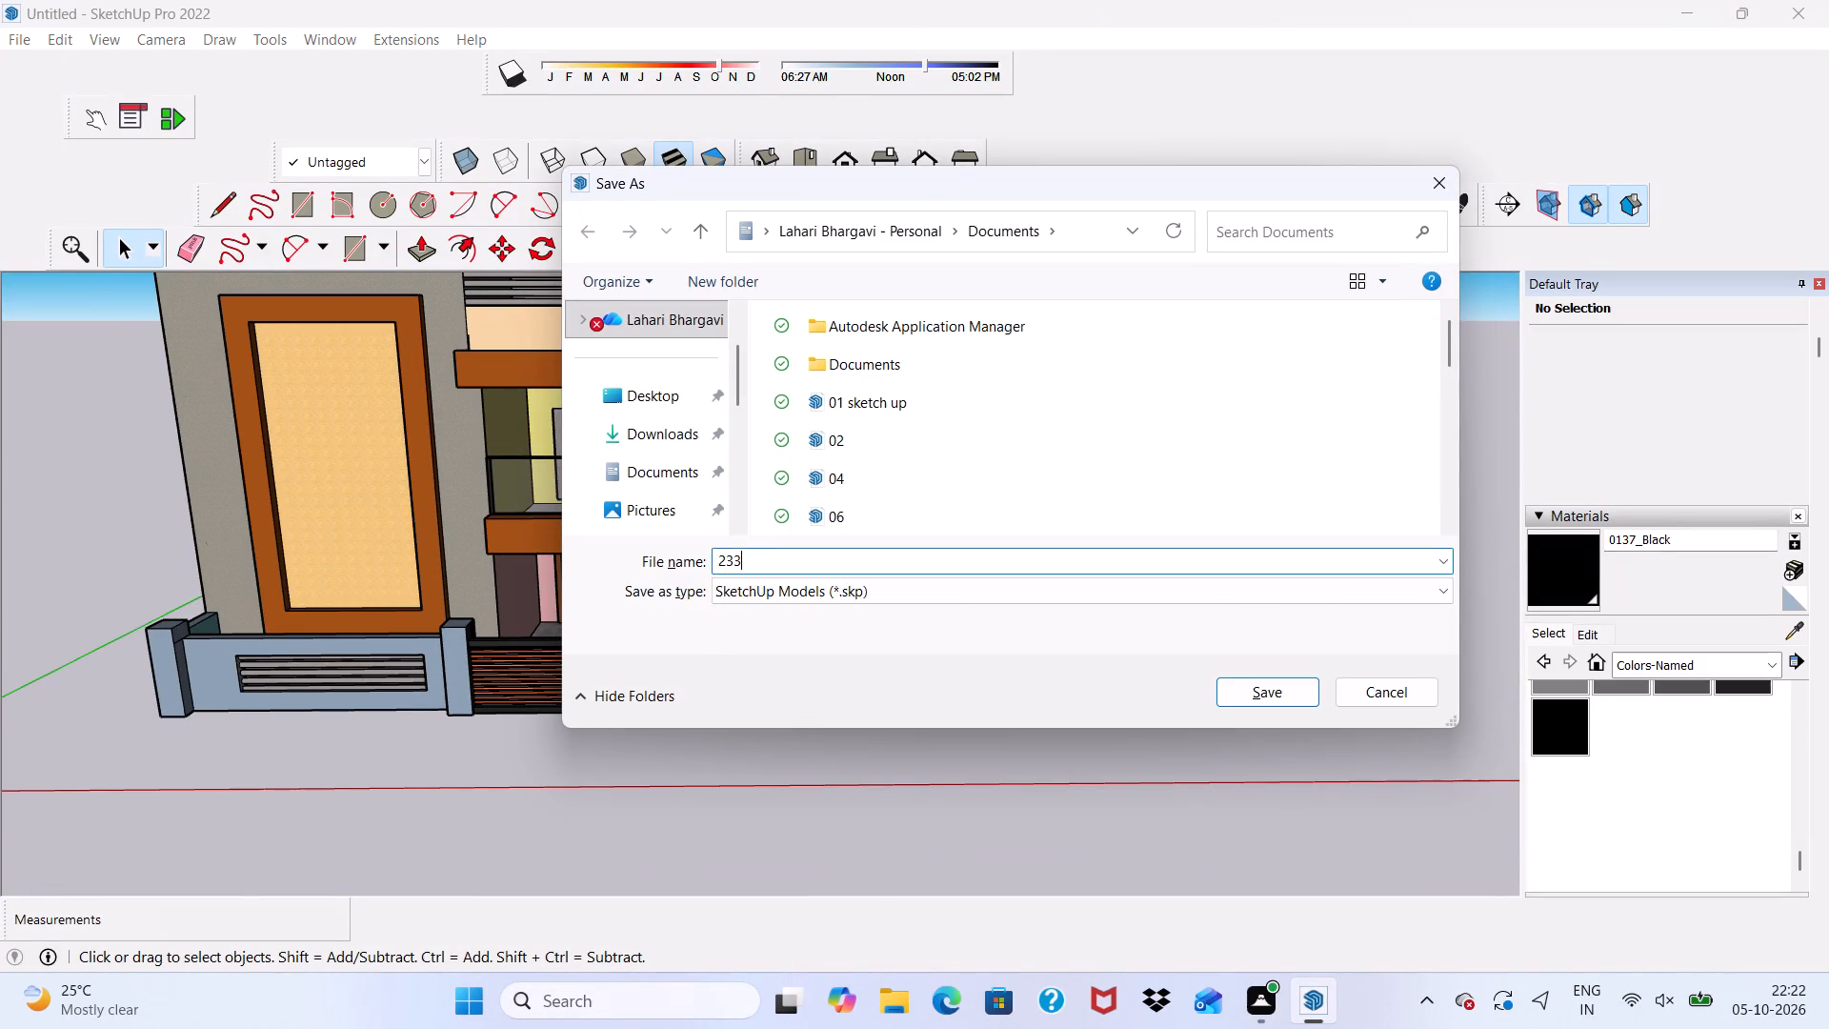
left_click(1251, 696)
Export the full front view of the house as a 2D JPEG image named "233 pdf" in the Downloads folder.
scroll(833, 638, "down", 6)
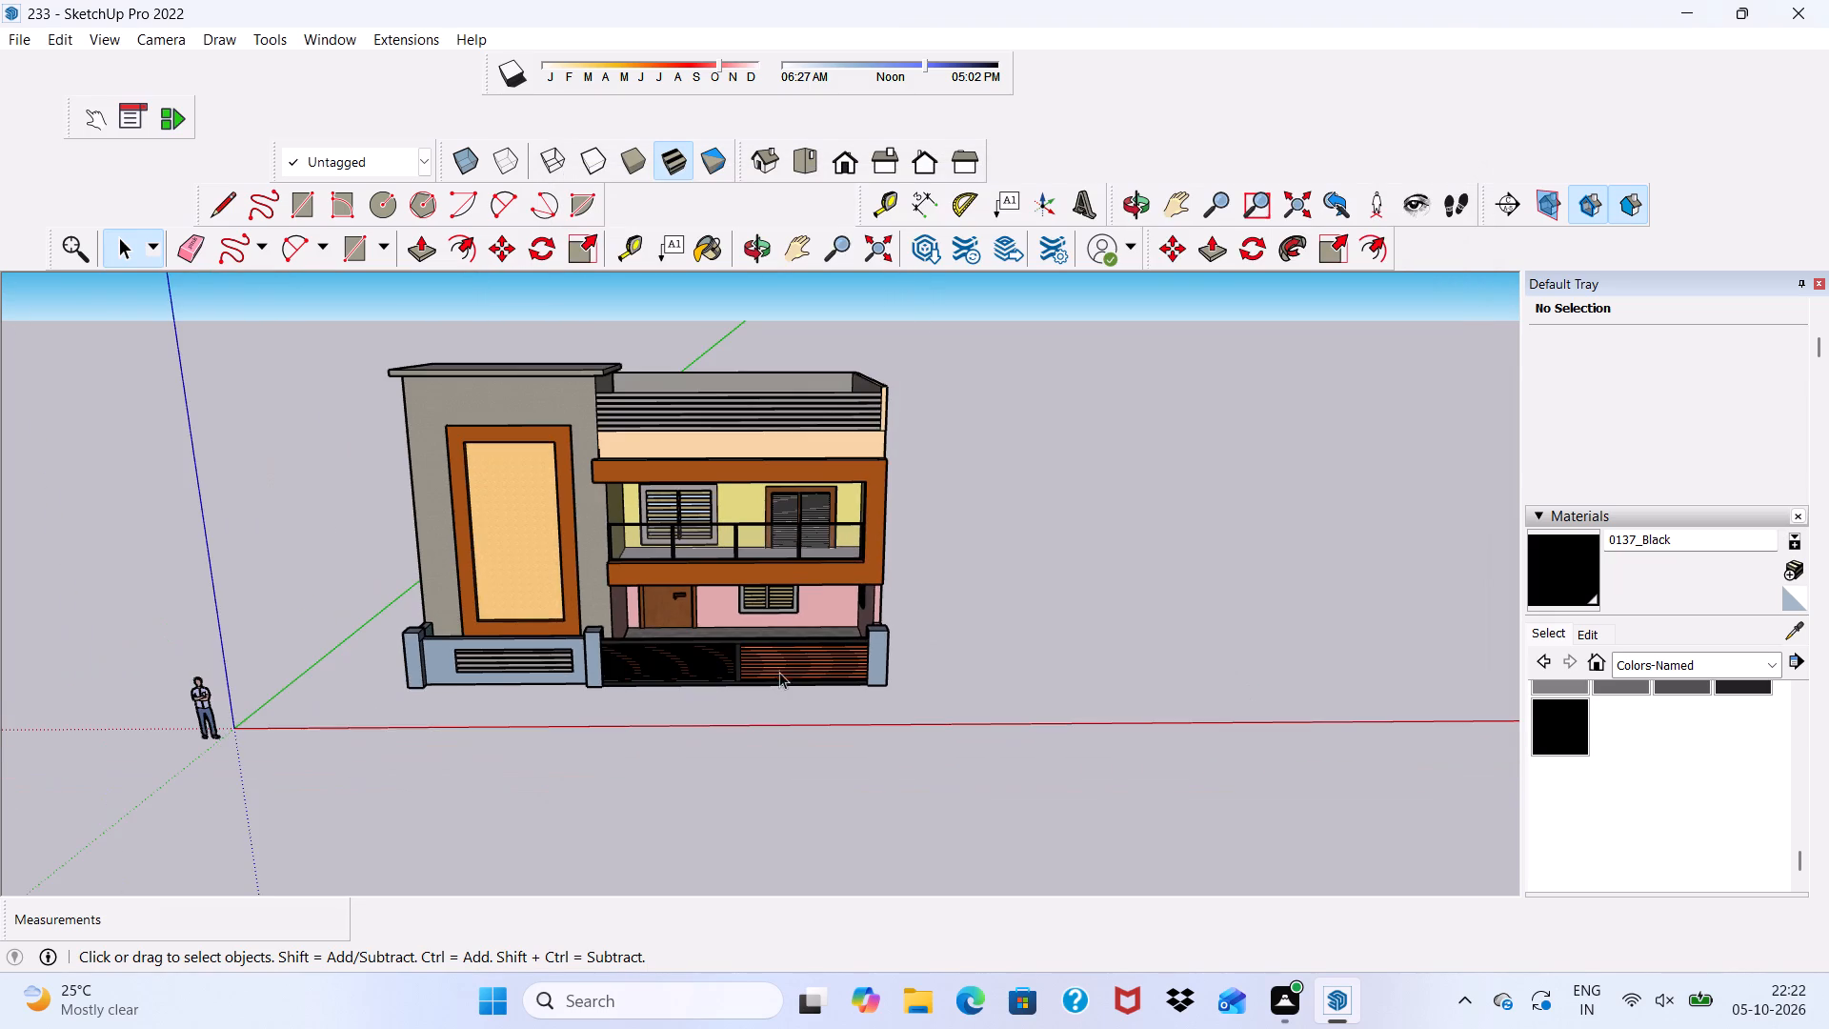
left_click(25, 41)
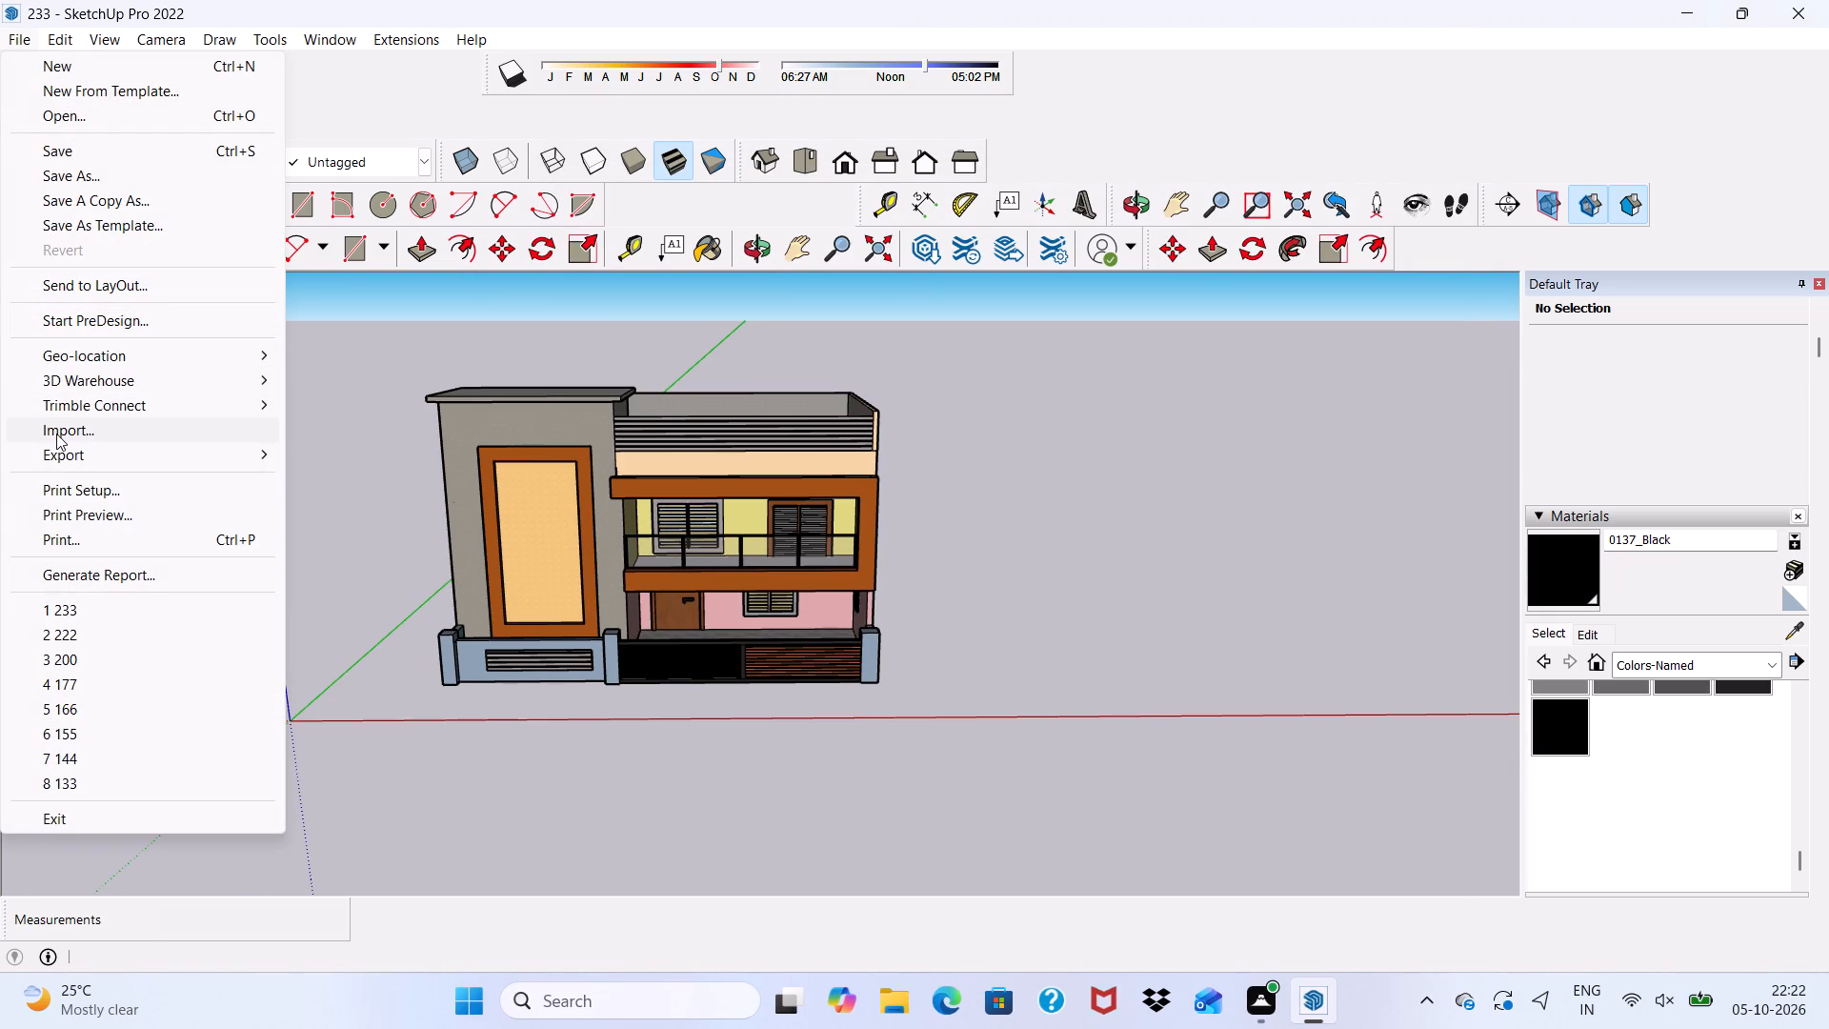
left_click(58, 446)
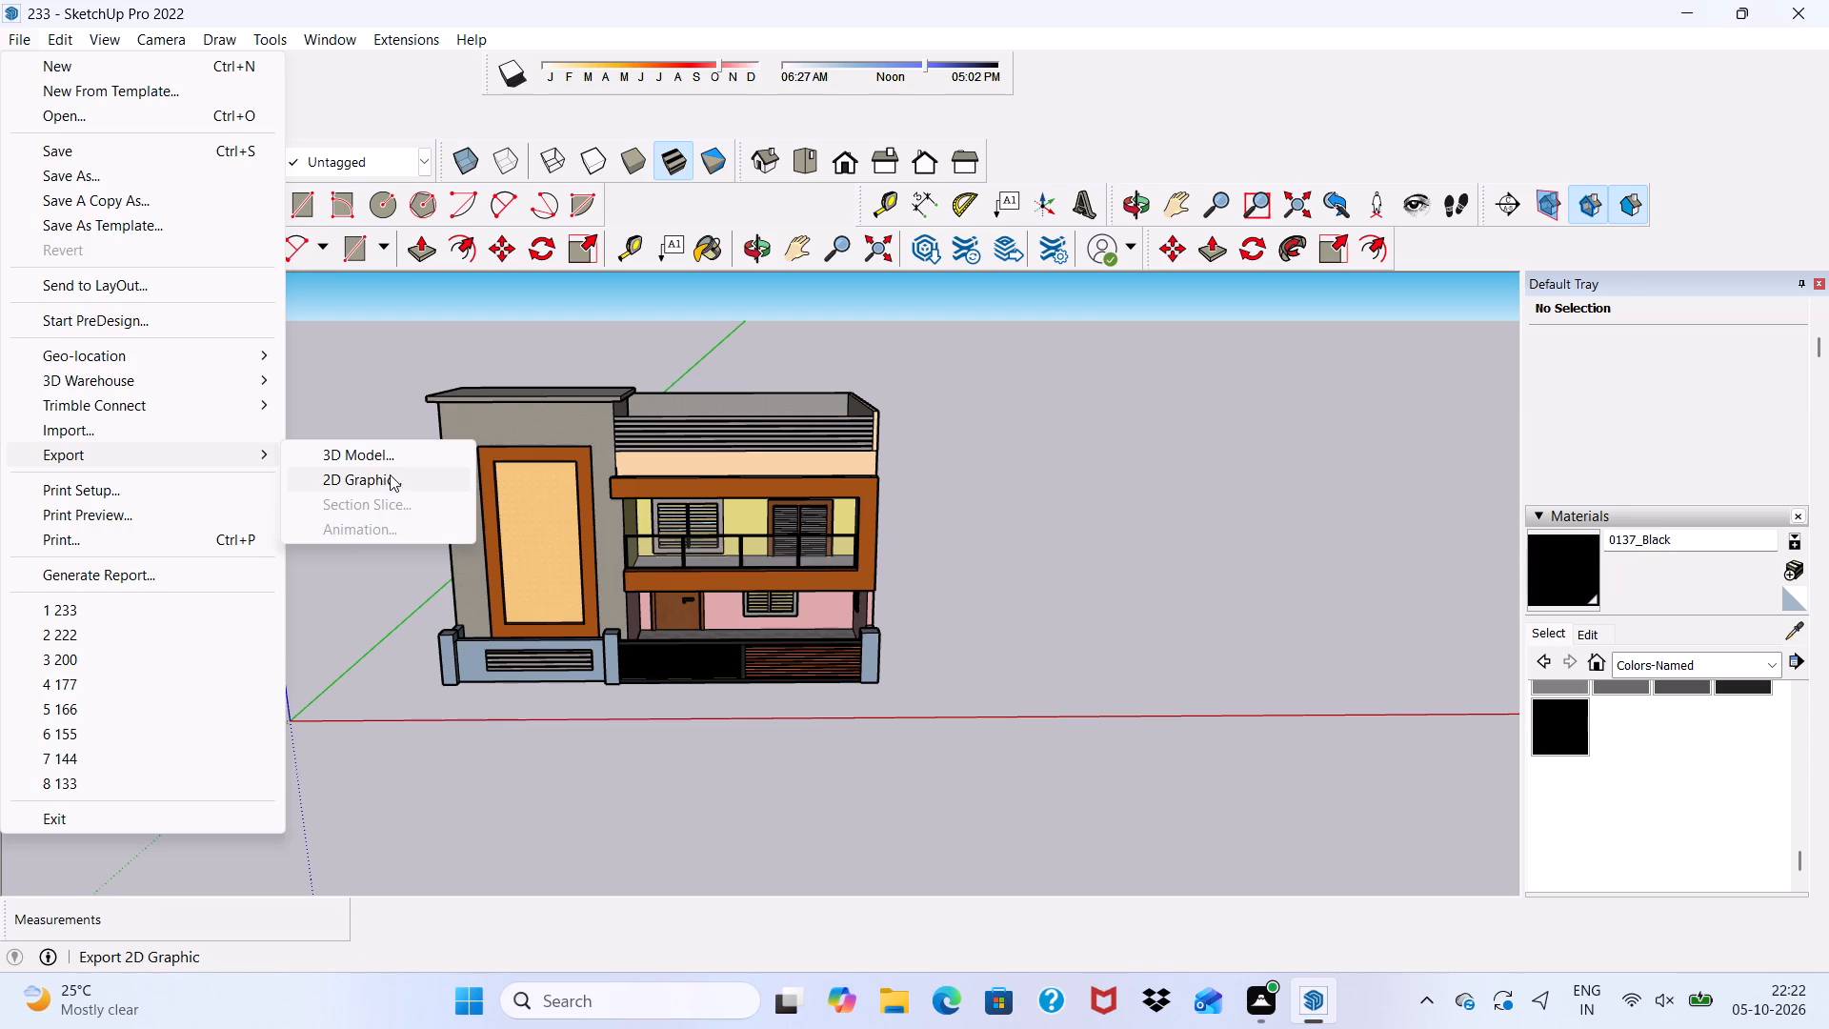
left_click(392, 475)
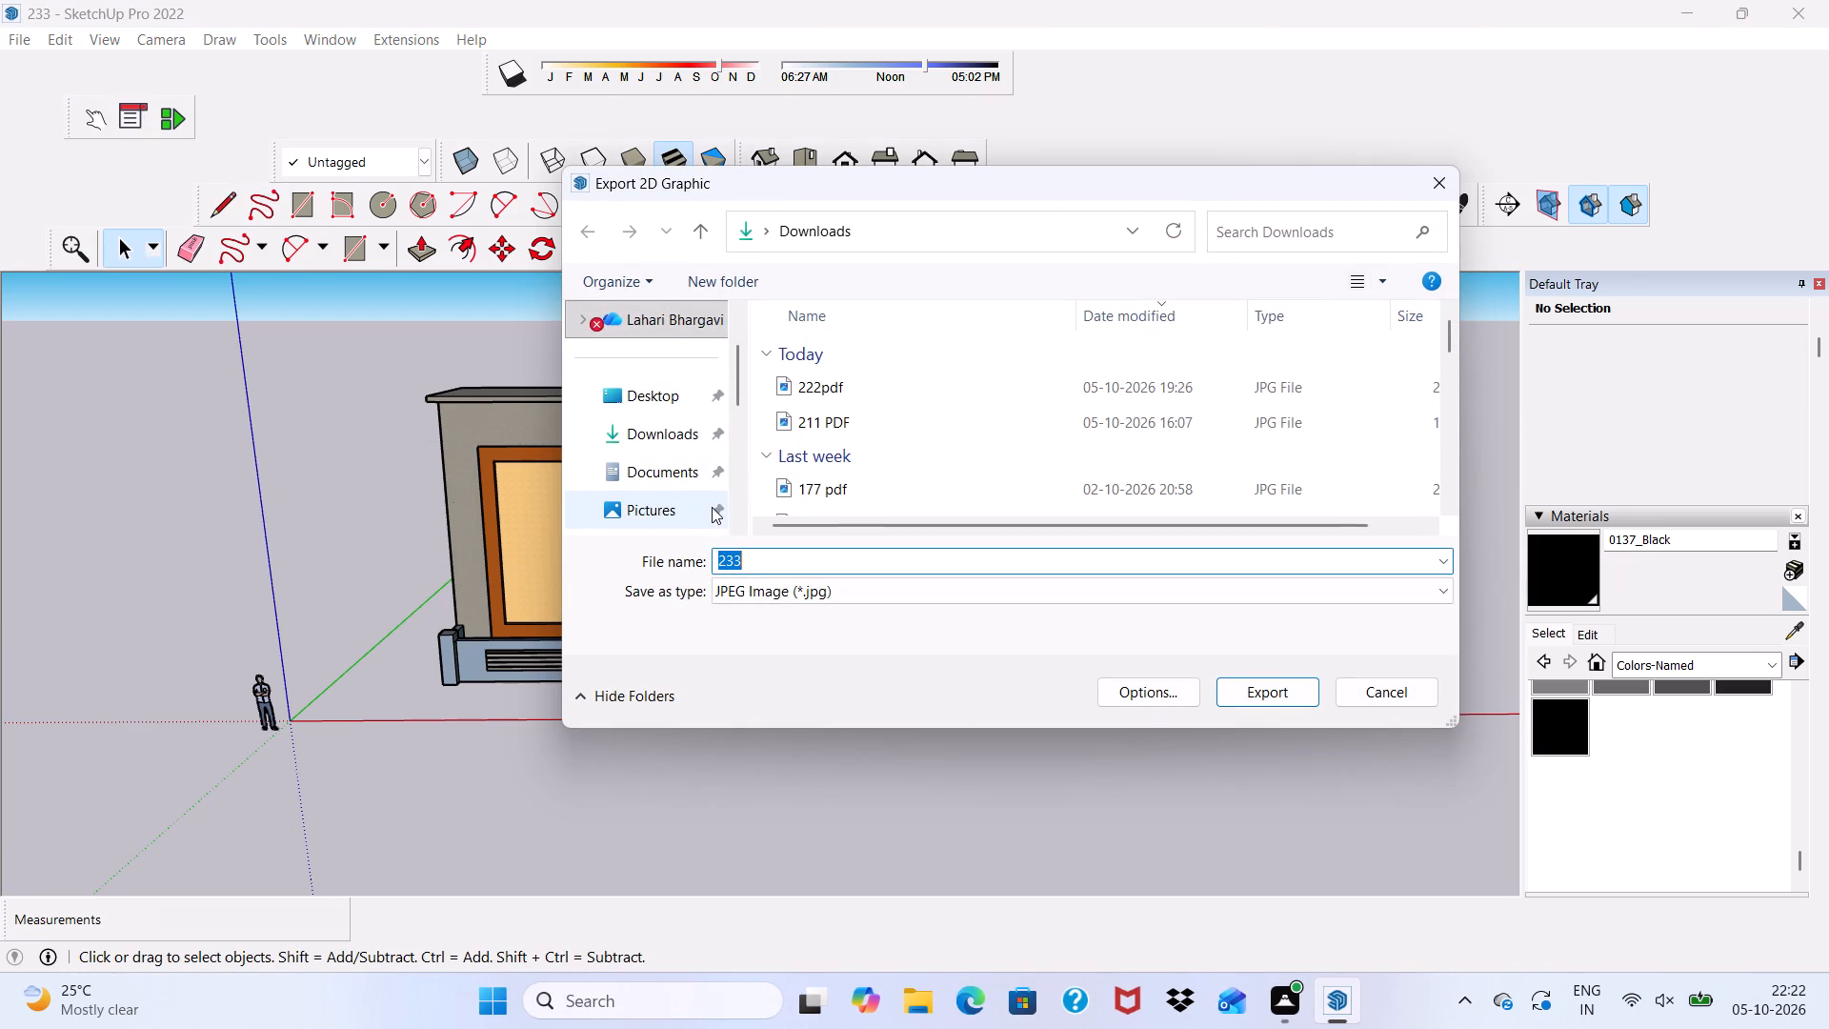
left_click(712, 505)
left_click(758, 562)
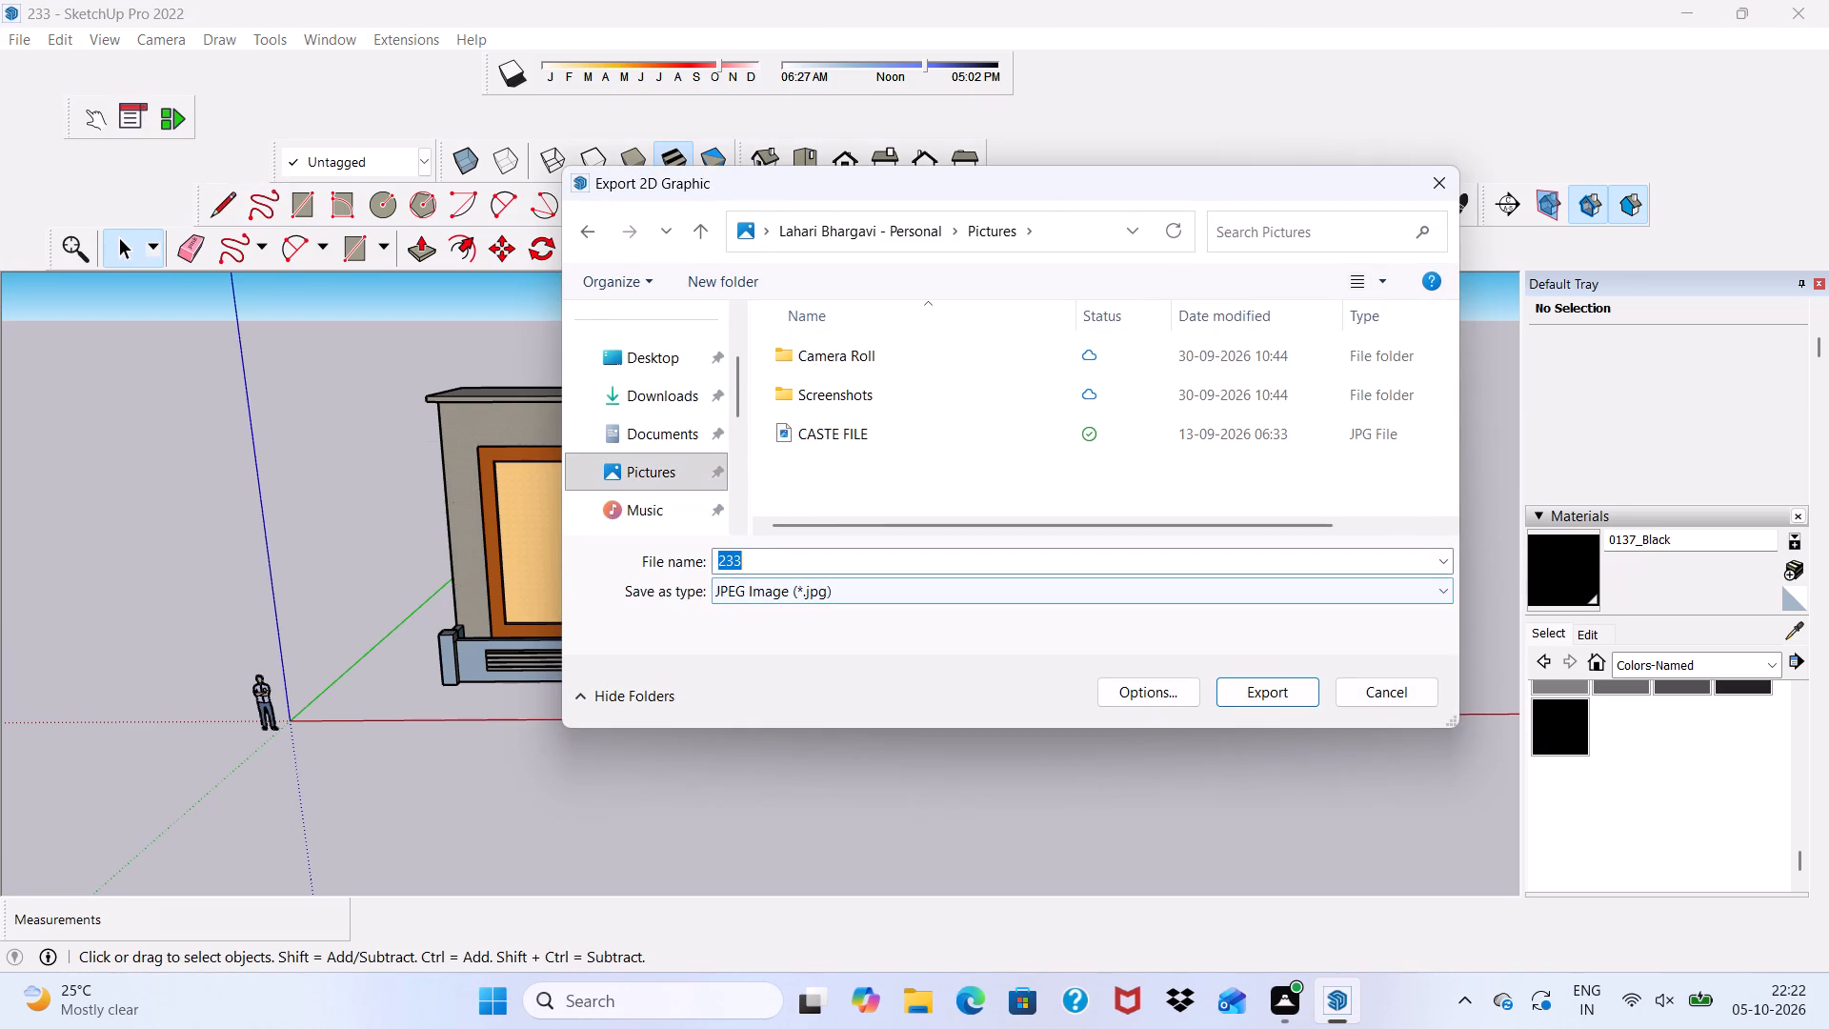
left_click(666, 382)
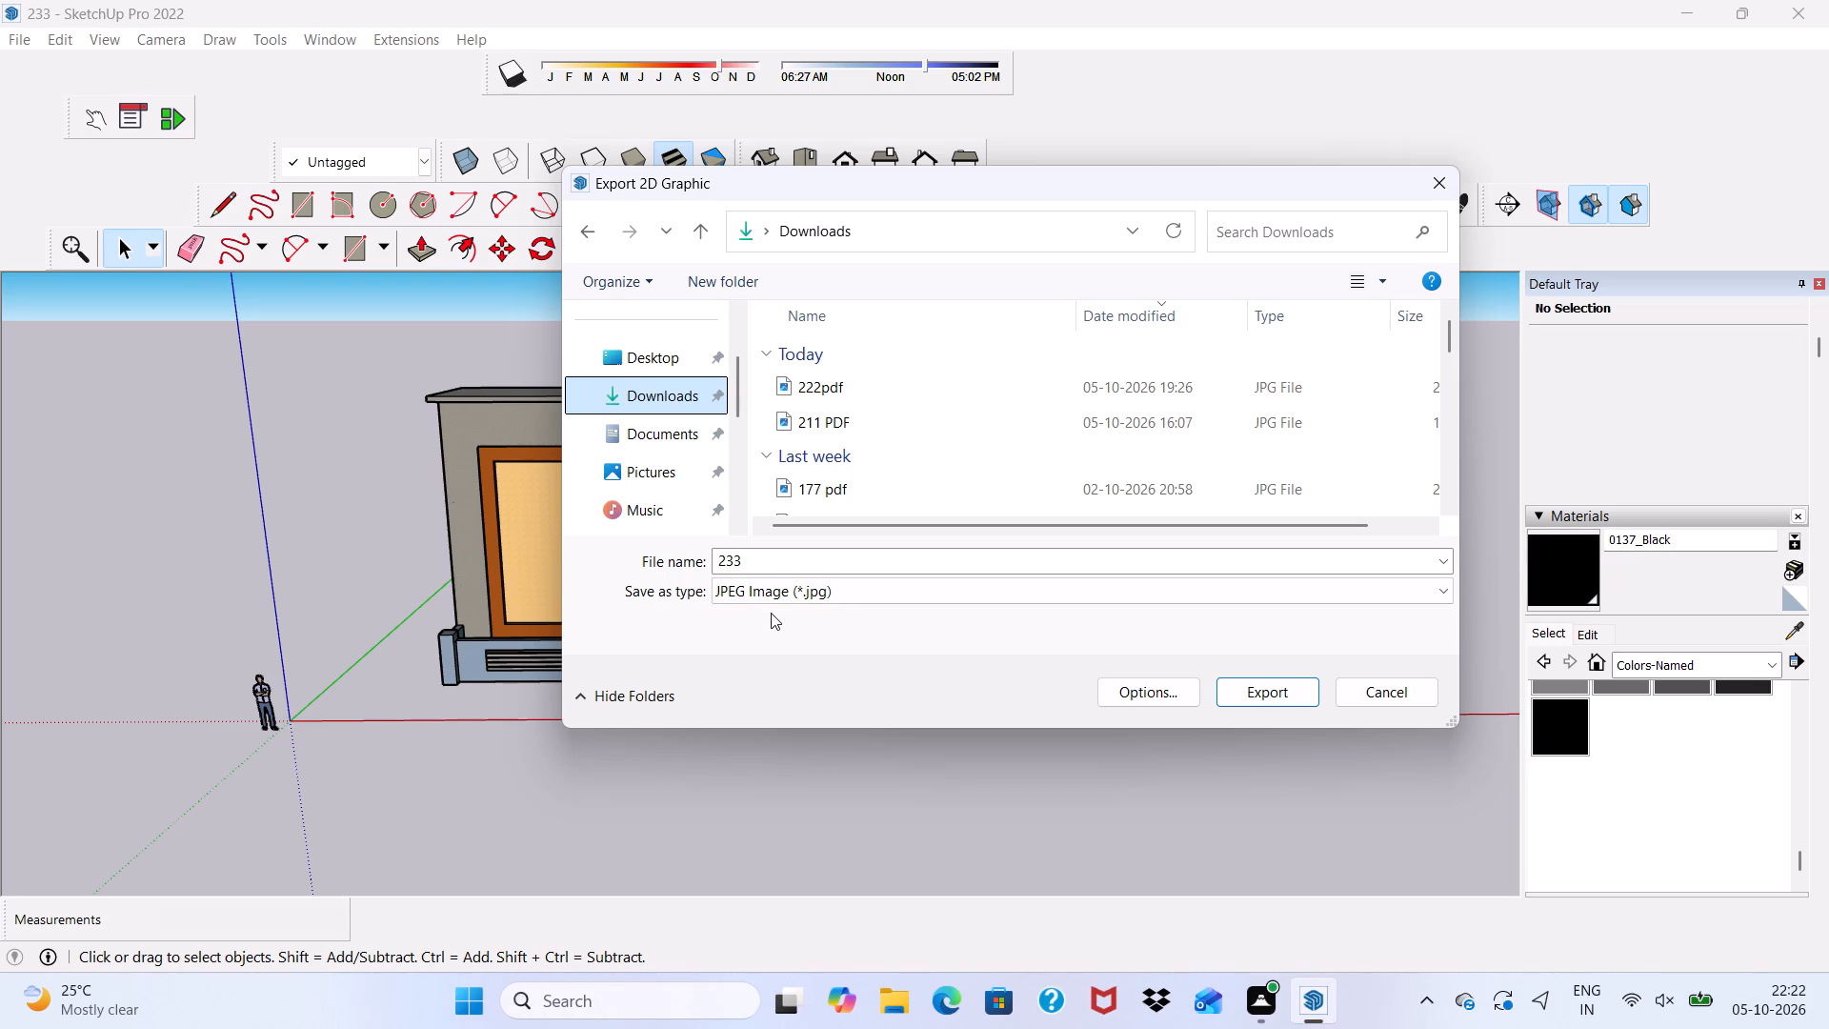
key("space")
key("p")
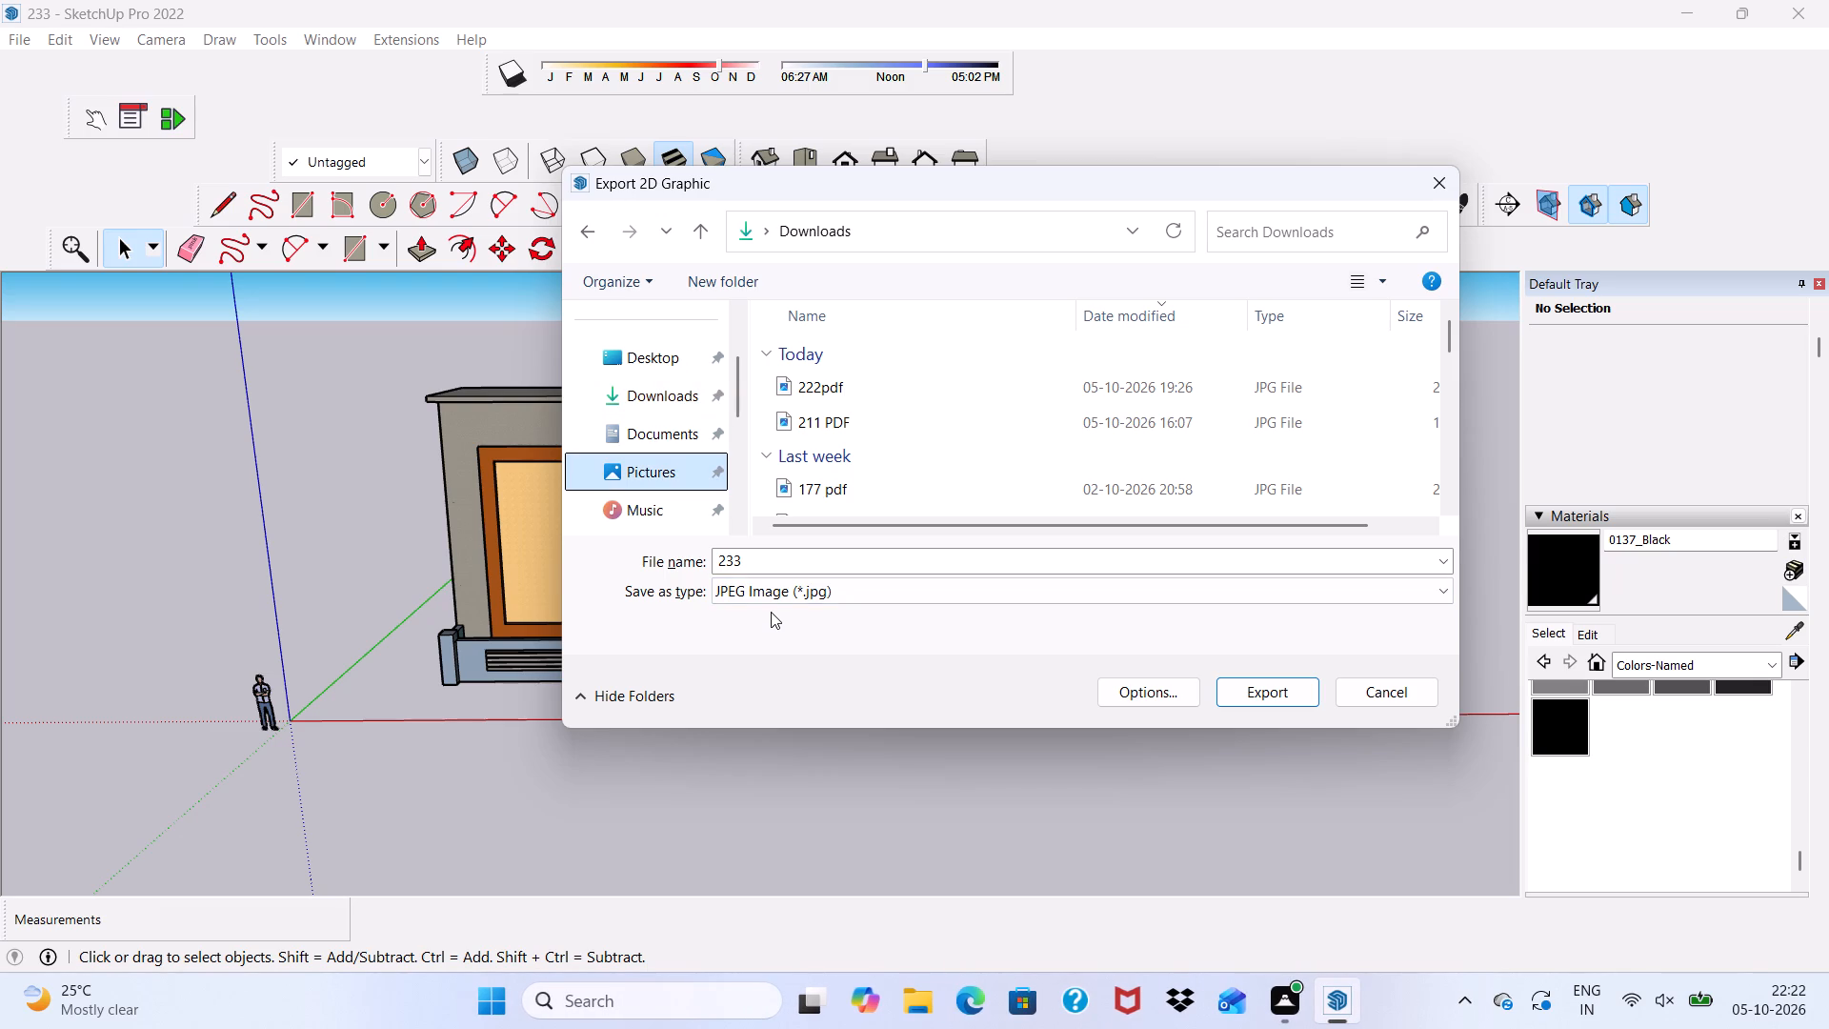
left_click(623, 382)
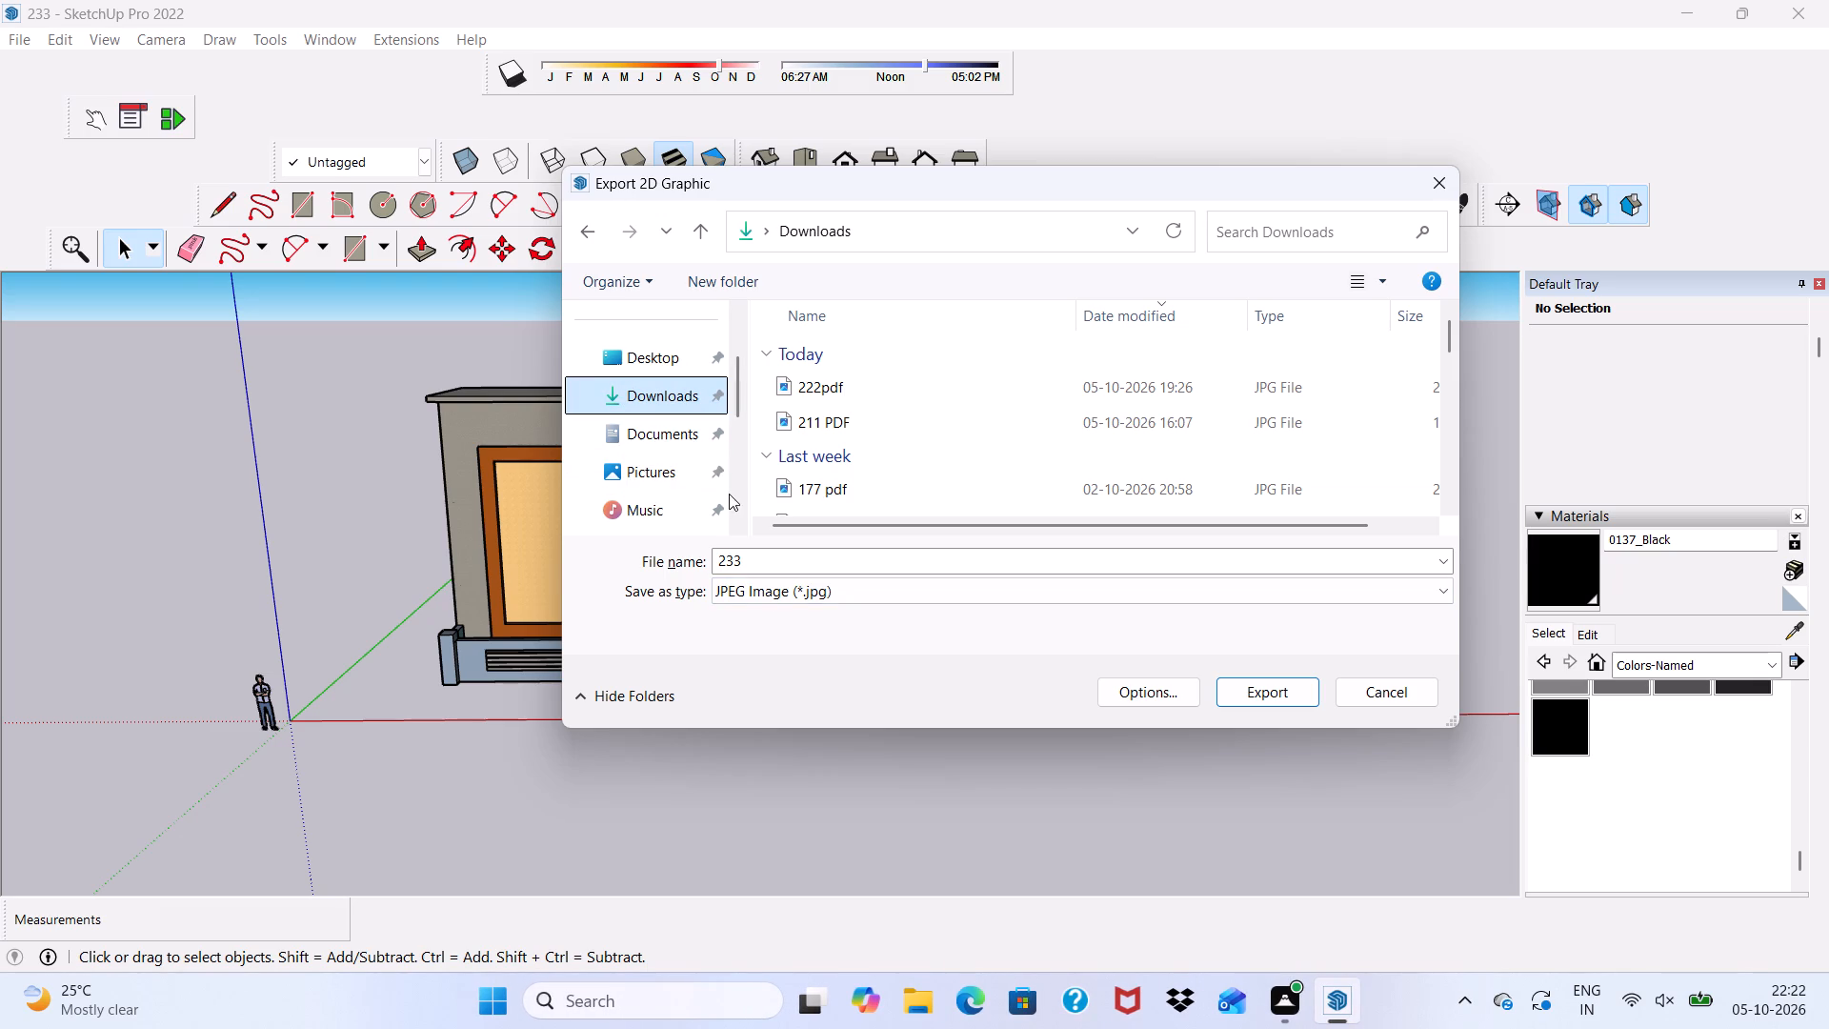
left_click(794, 559)
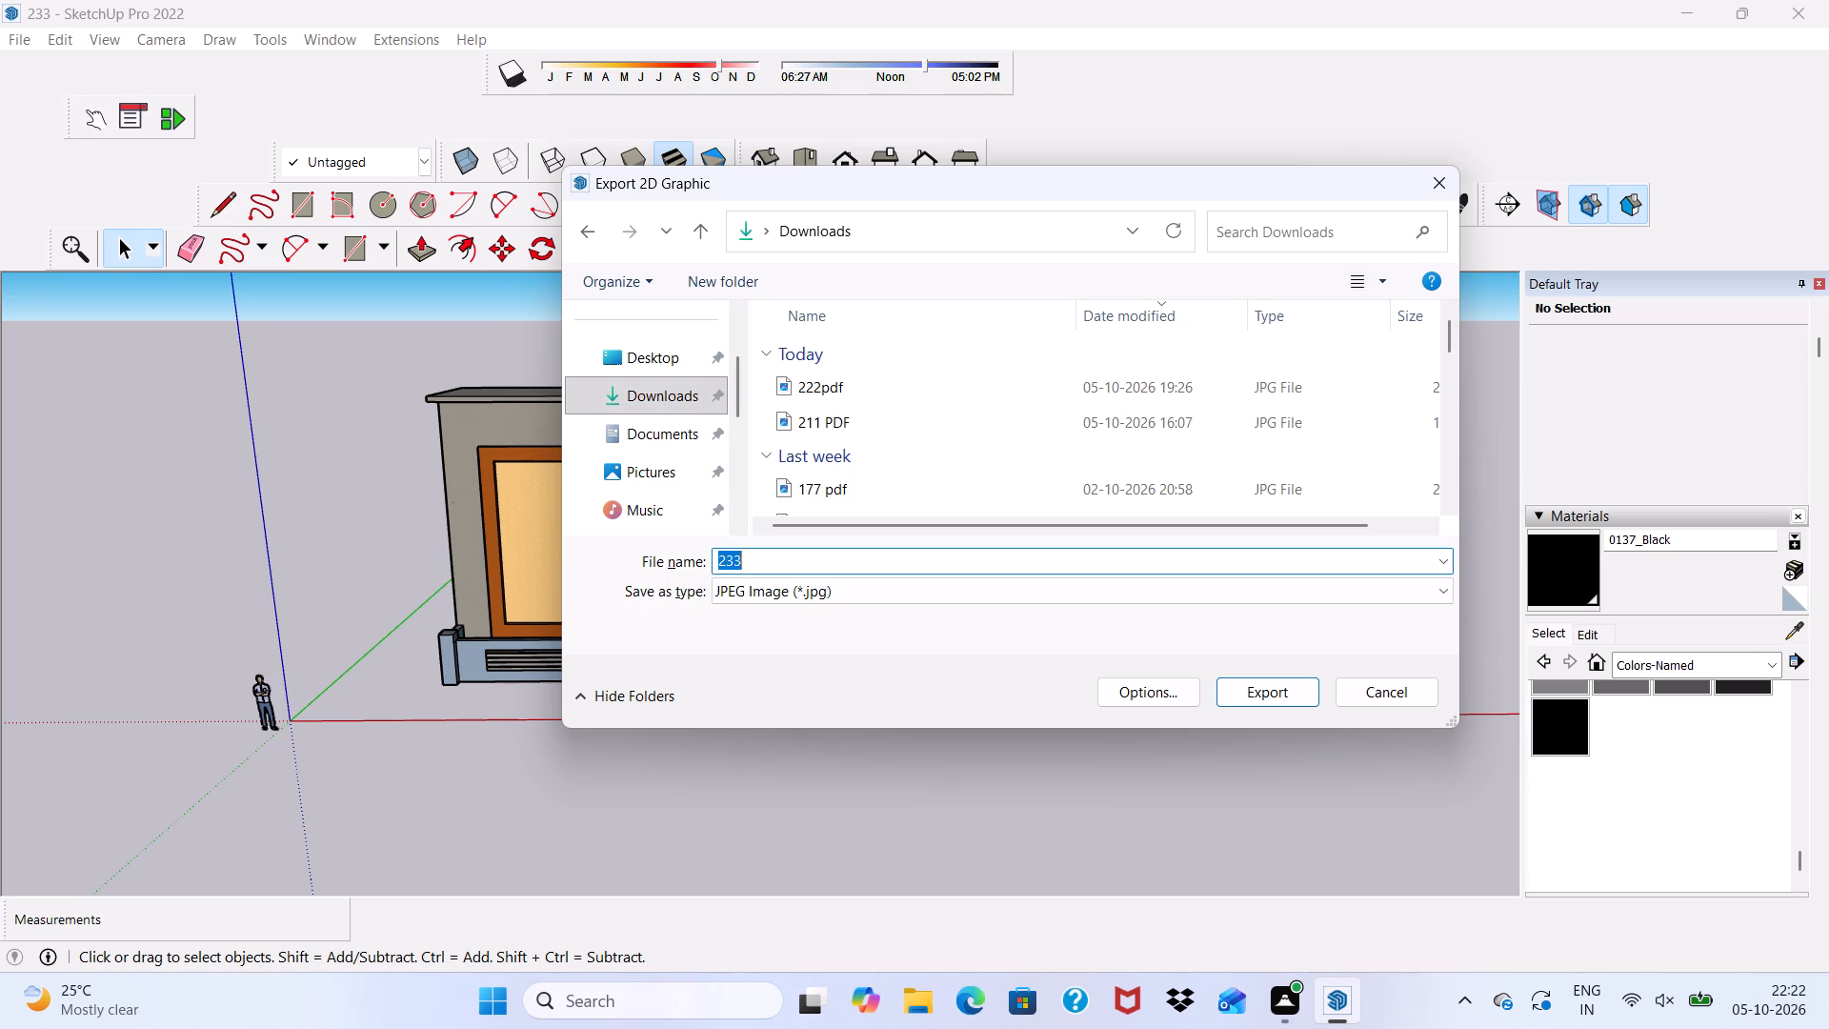
left_click(794, 559)
key("space")
type("p")
type("df")
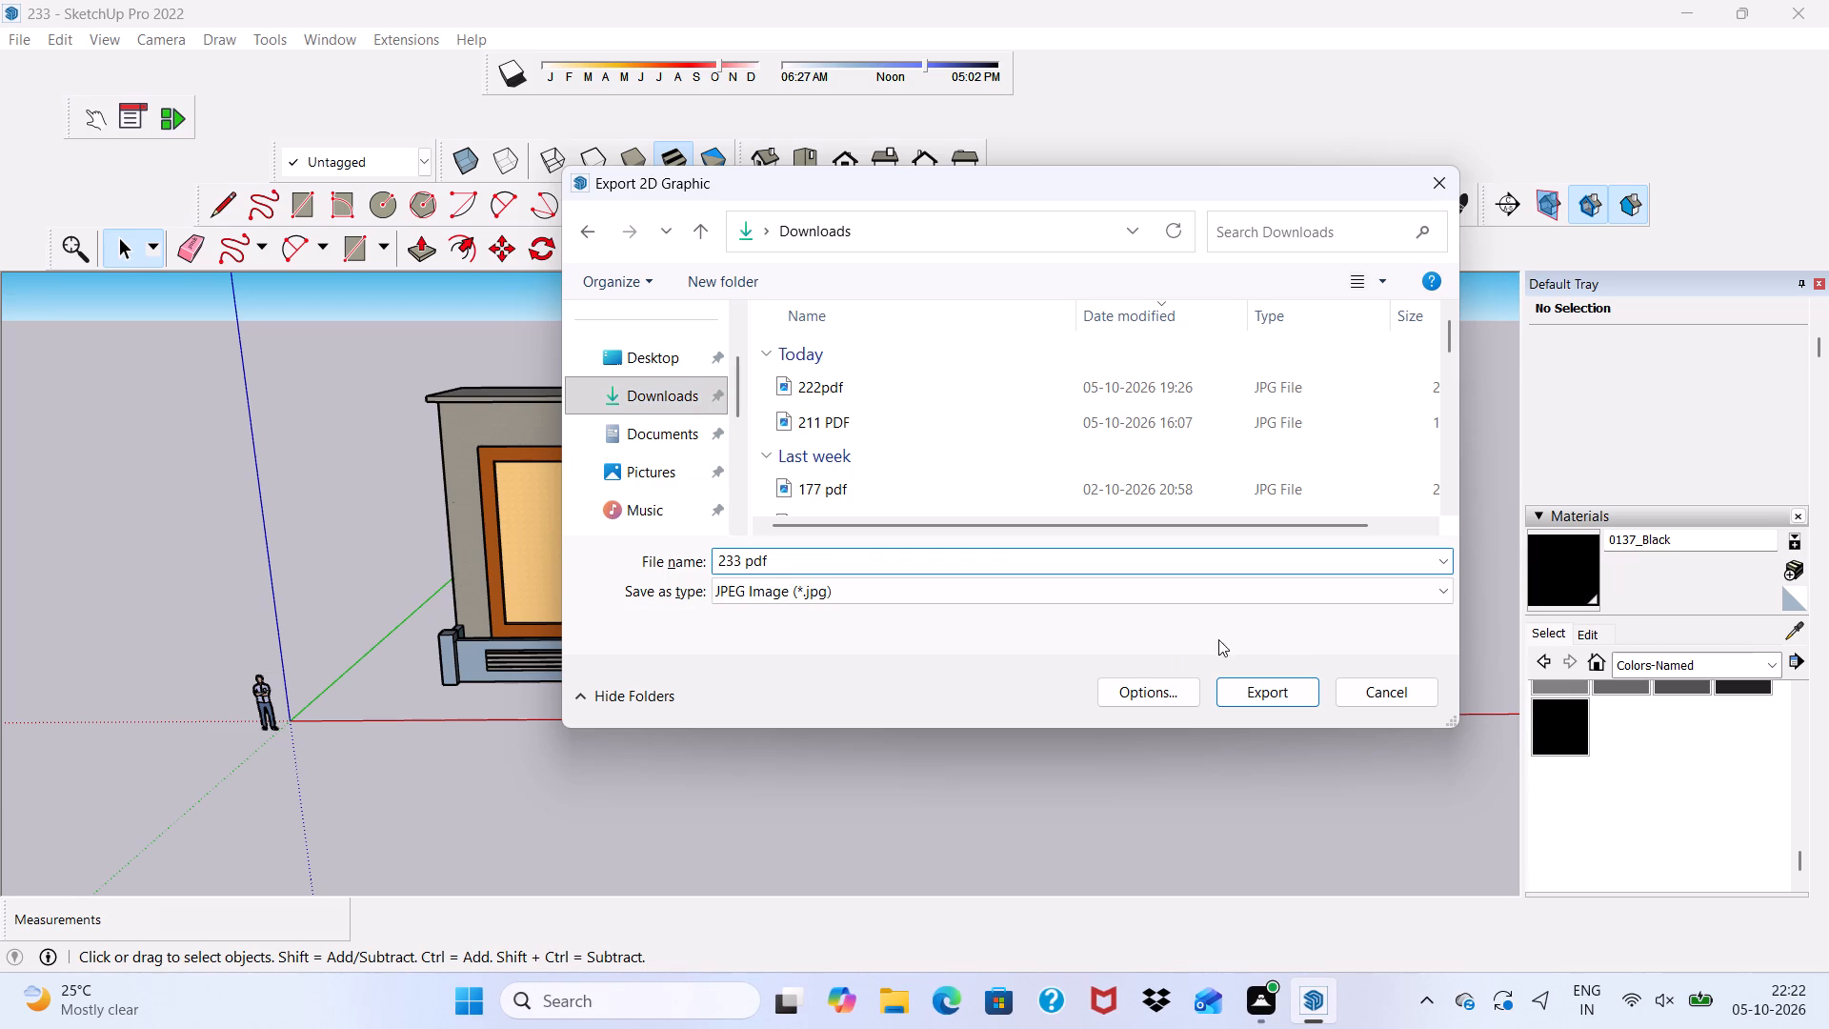
left_click(1287, 698)
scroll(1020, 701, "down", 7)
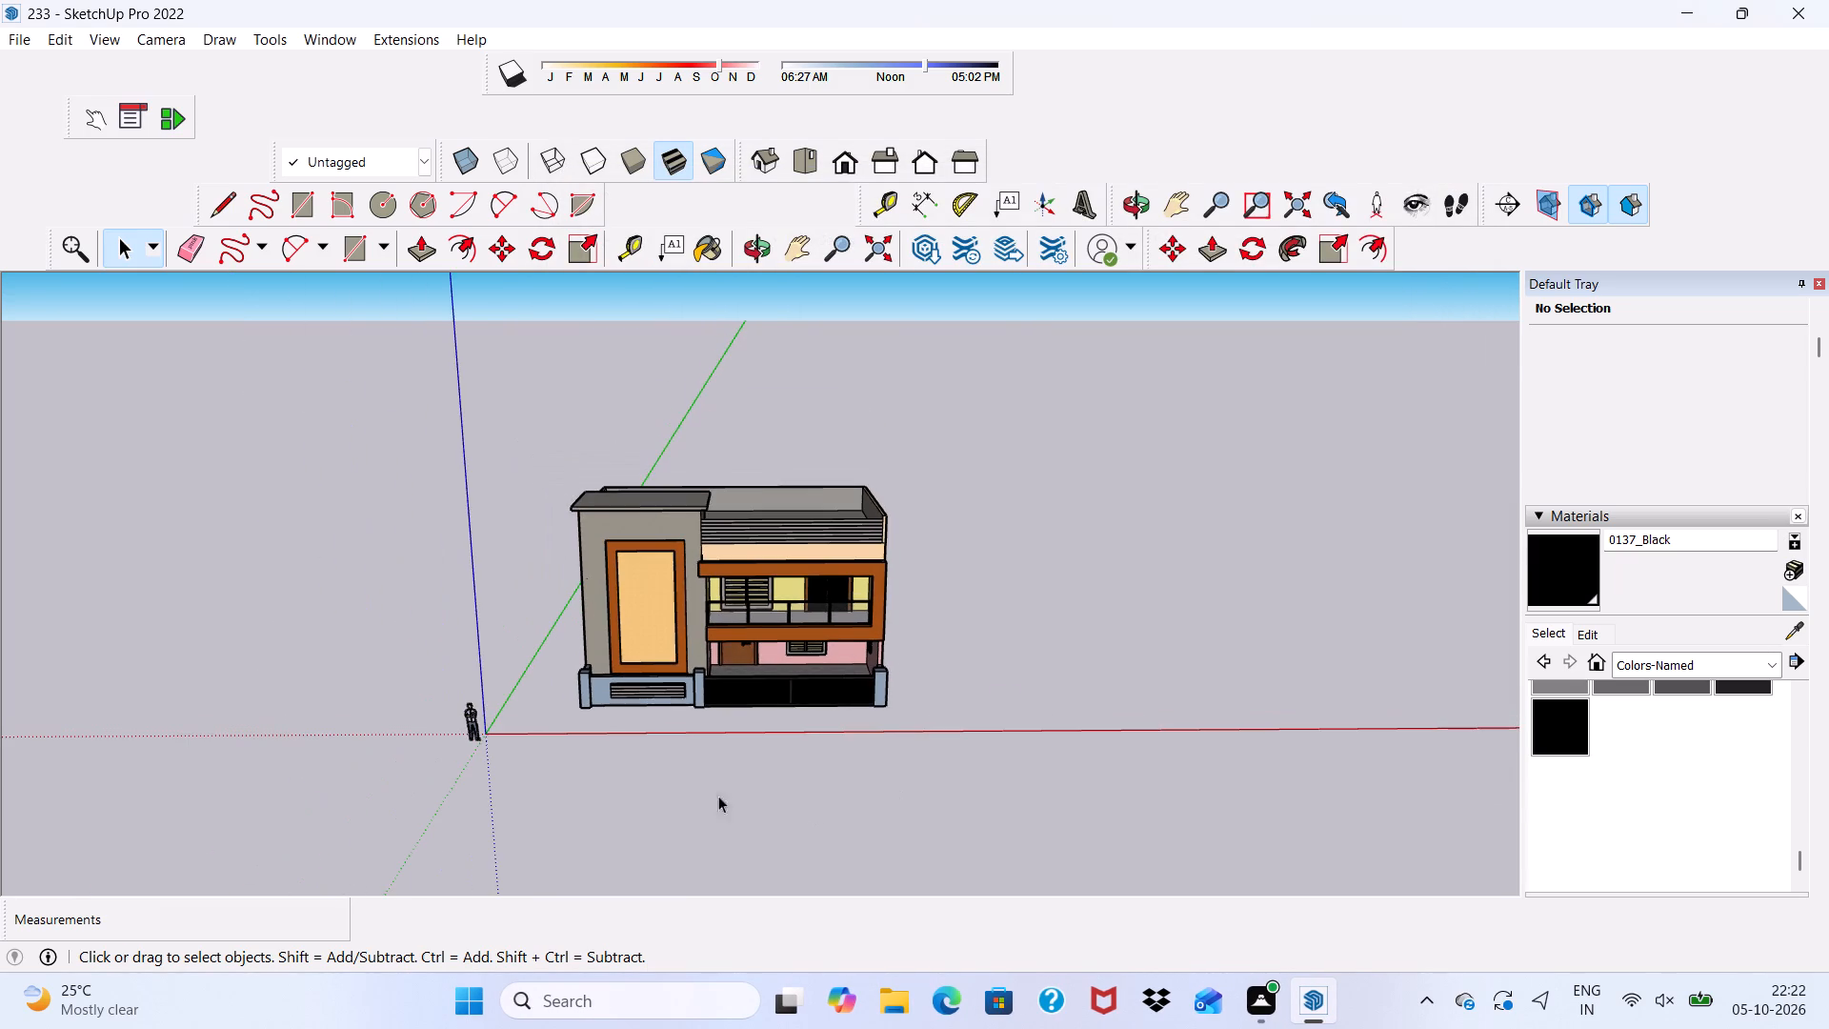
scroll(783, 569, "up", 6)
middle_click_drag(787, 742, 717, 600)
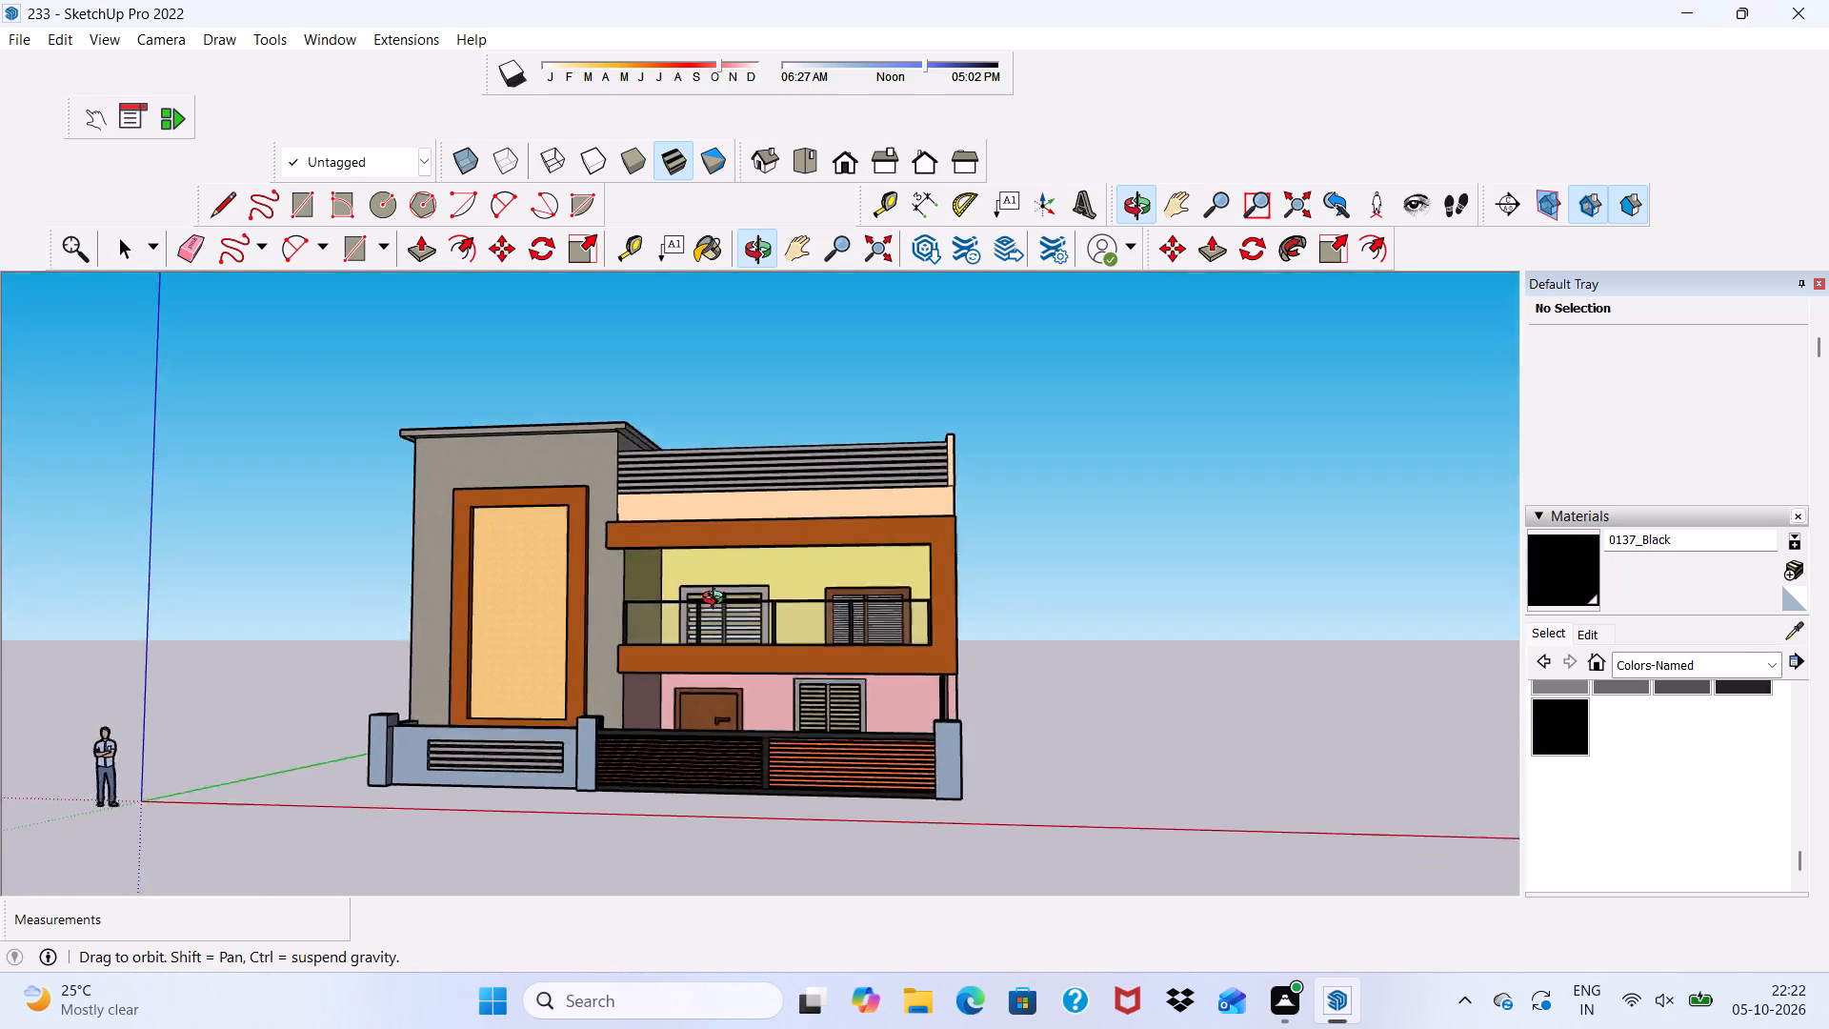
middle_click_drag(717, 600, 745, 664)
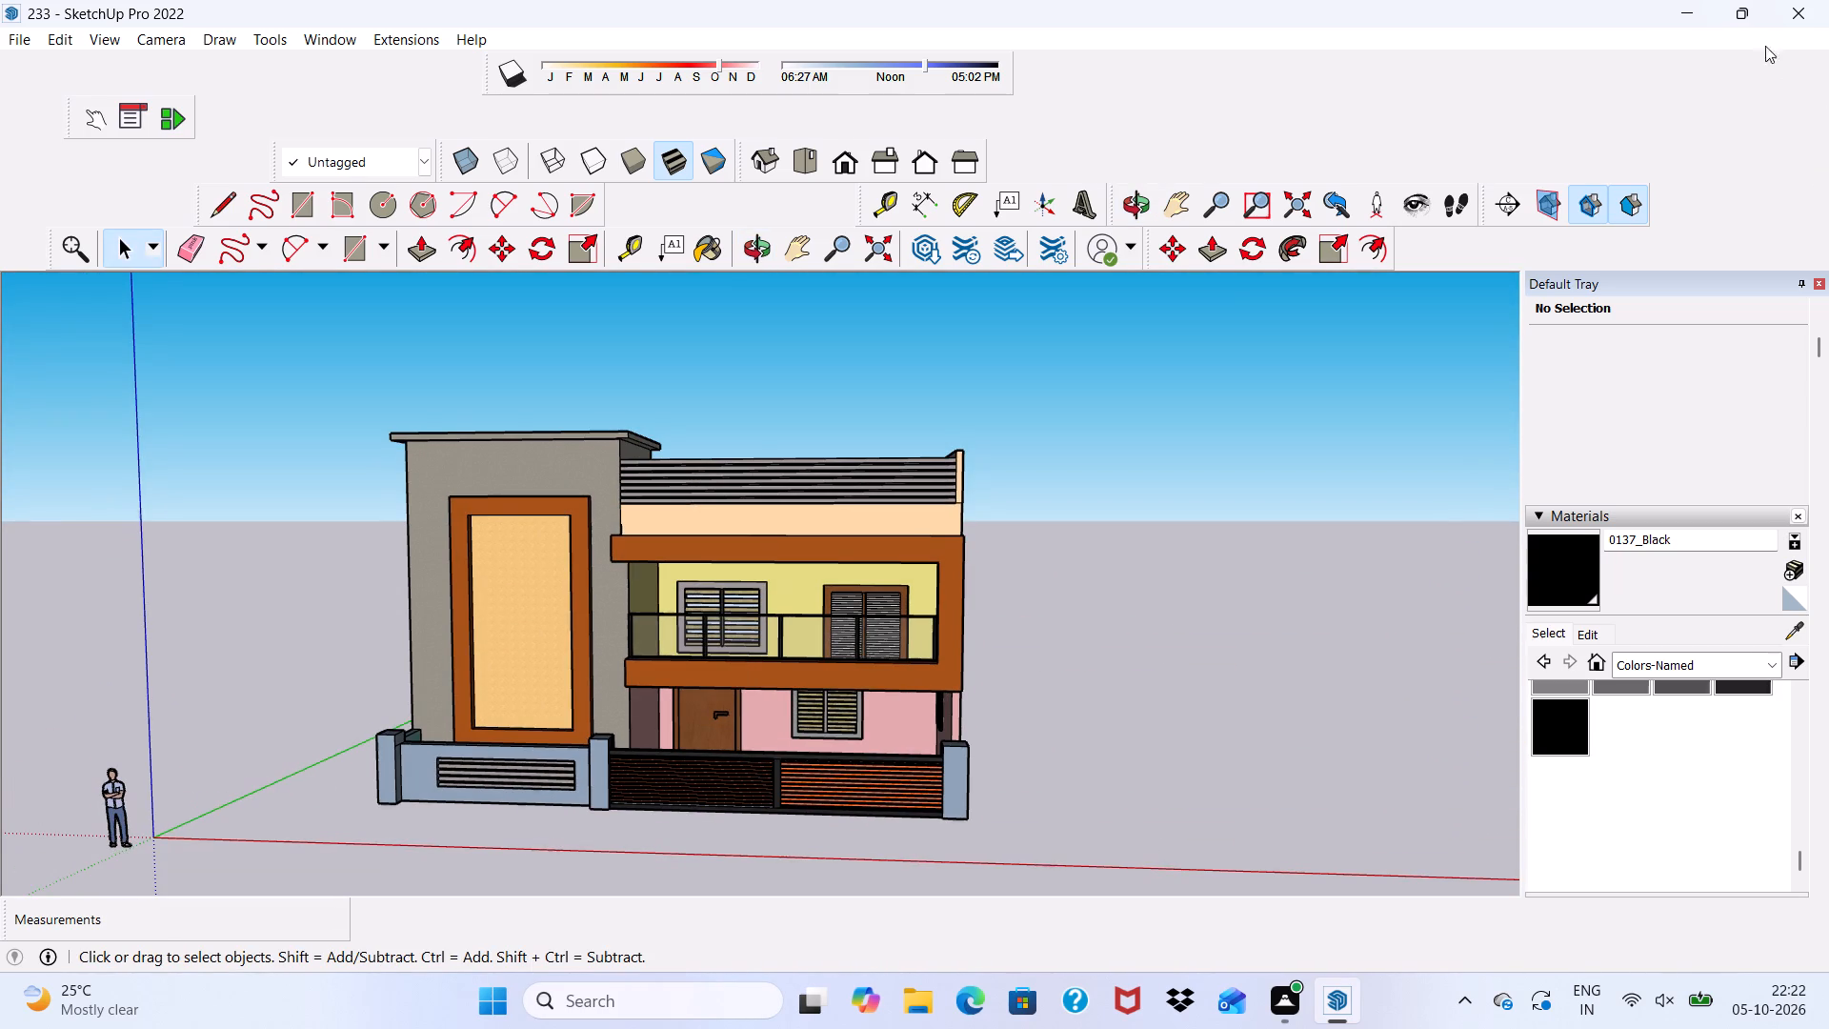